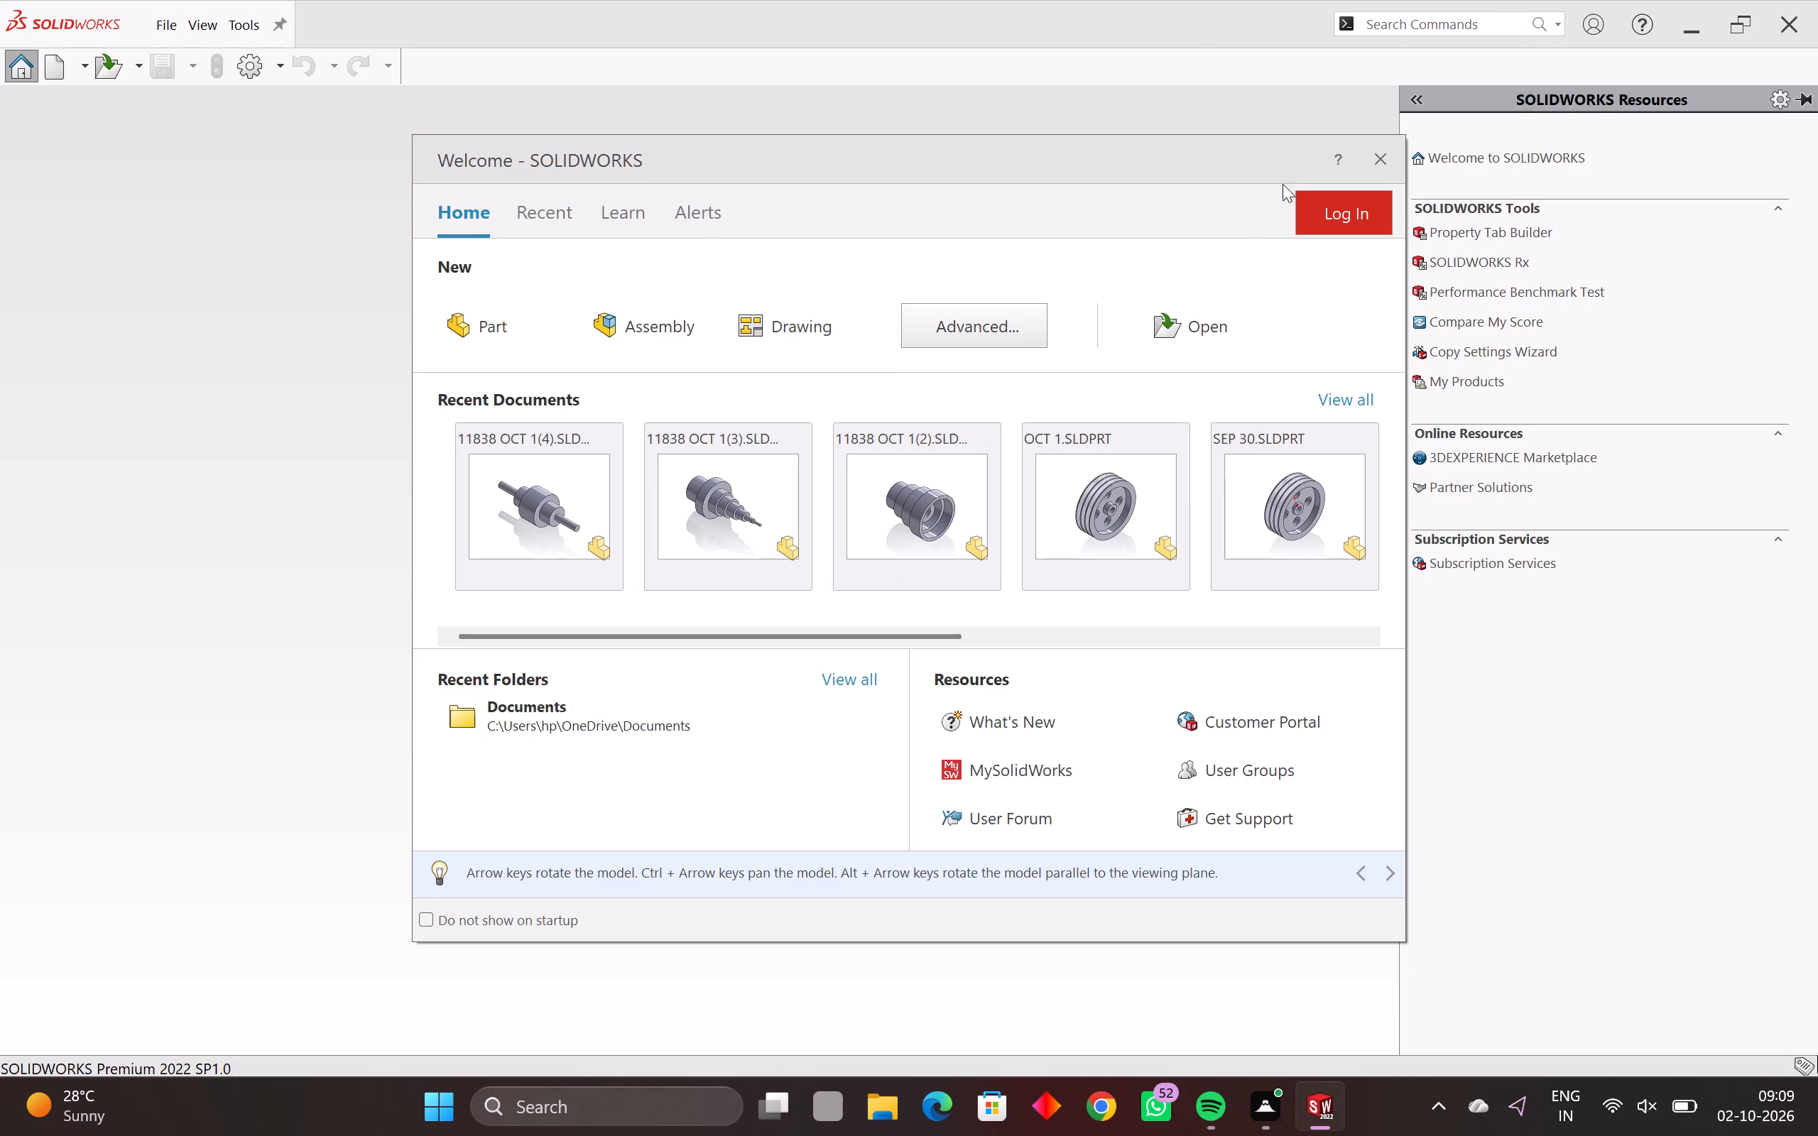
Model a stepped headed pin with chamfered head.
Dismiss the welcome window and create a new Part document for a single design component.
click(1388, 169)
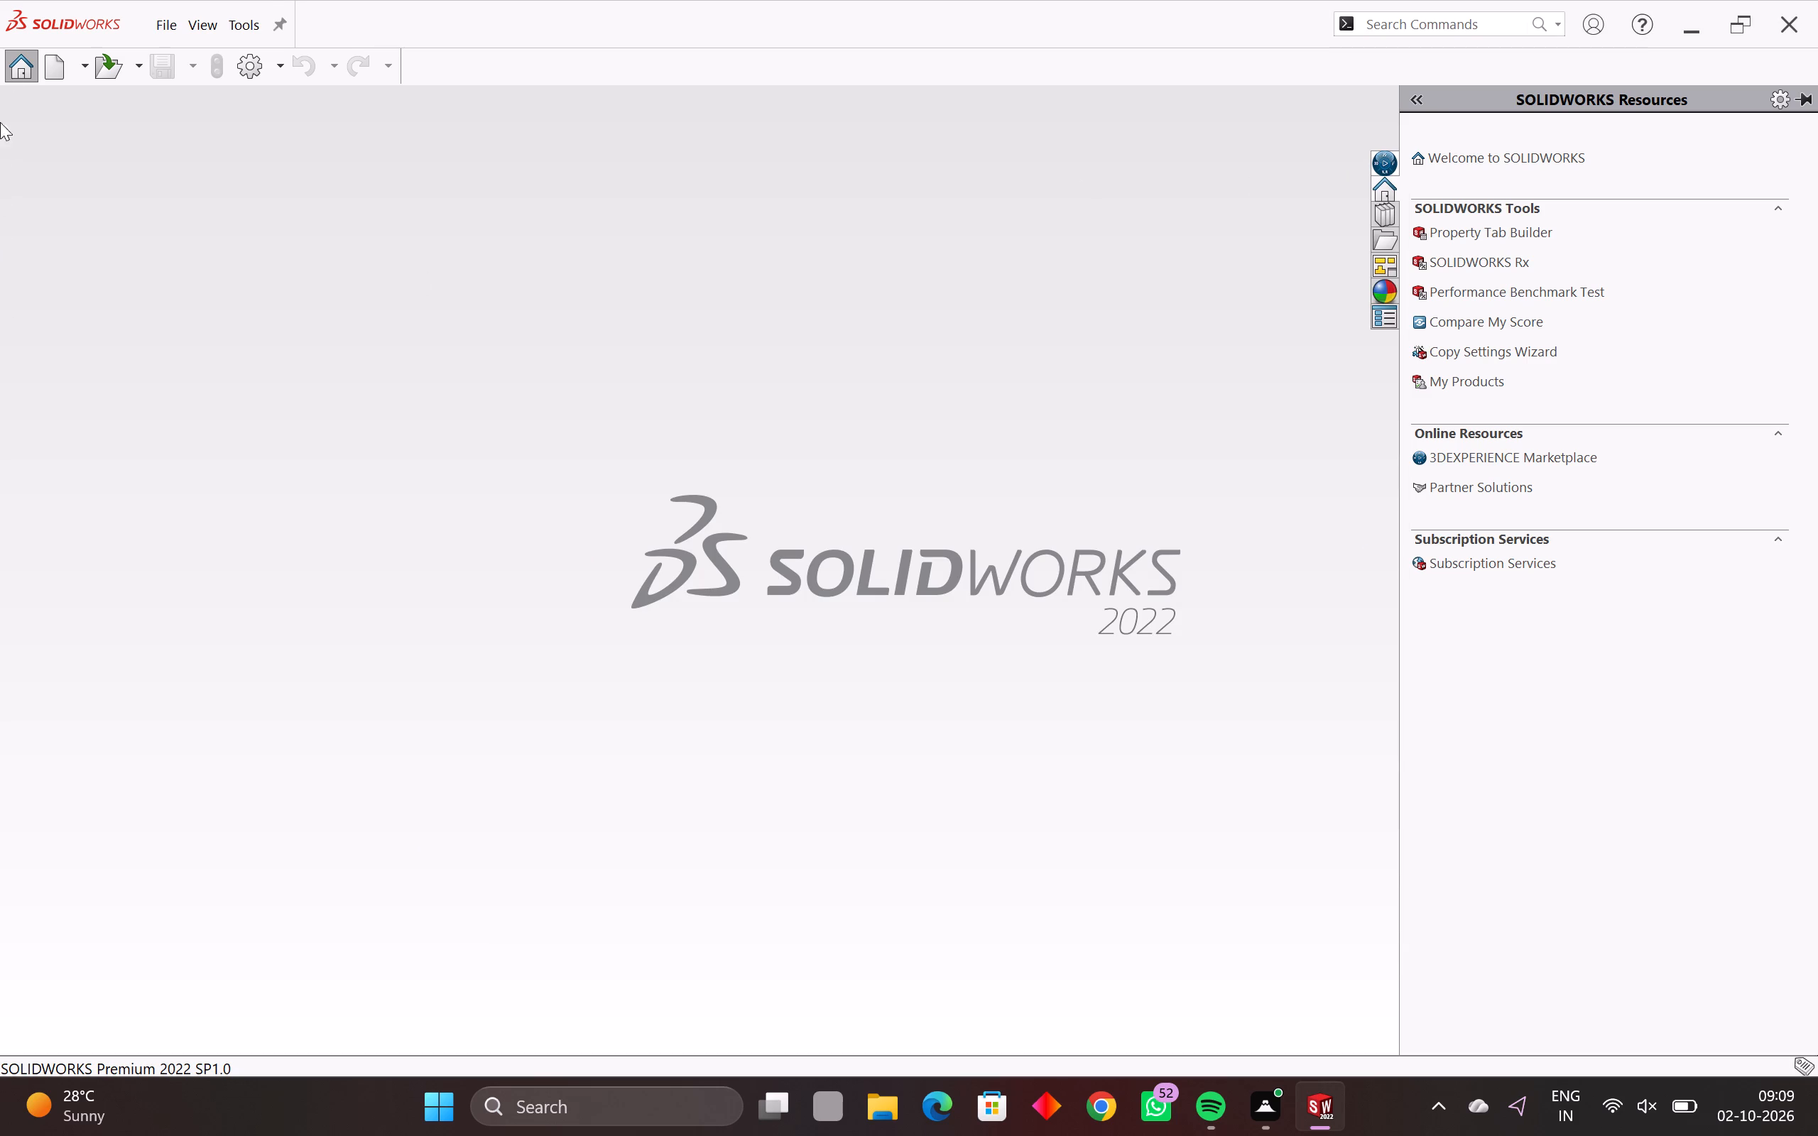
click(53, 67)
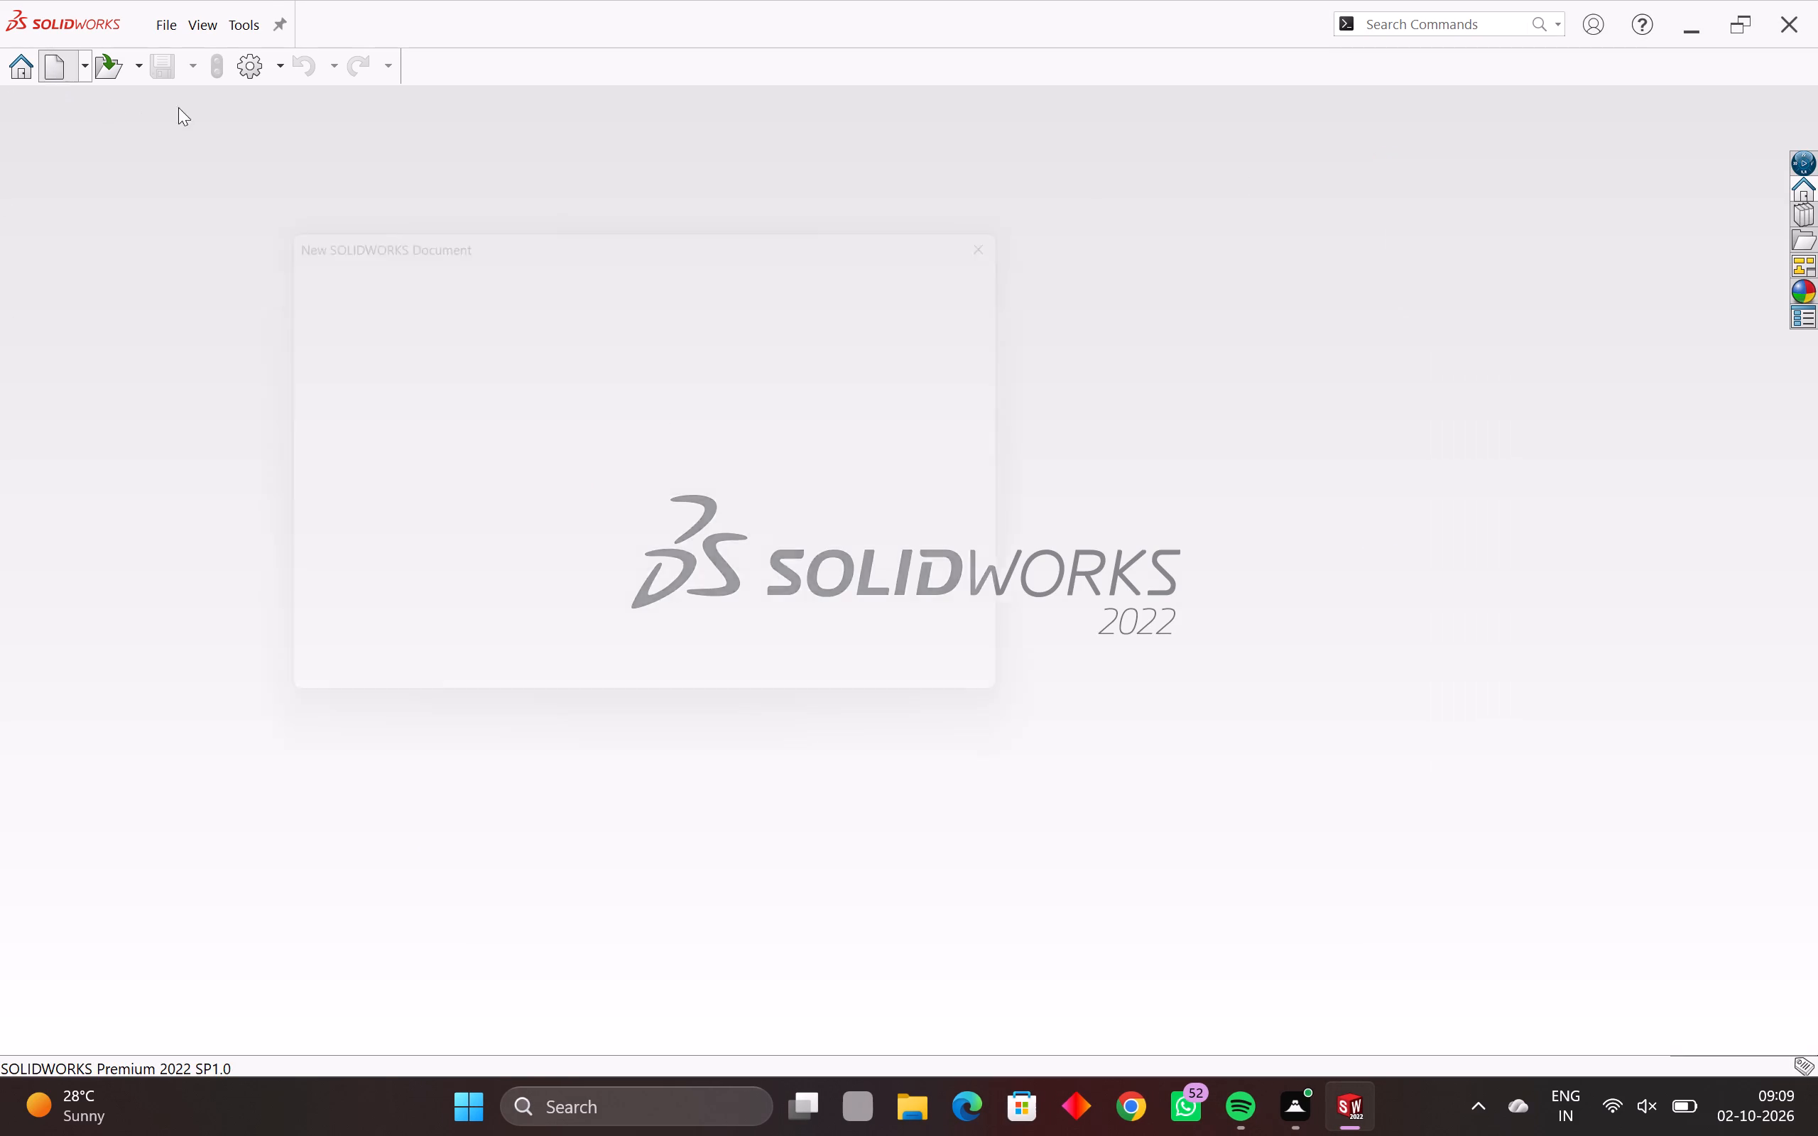
double_click(427, 429)
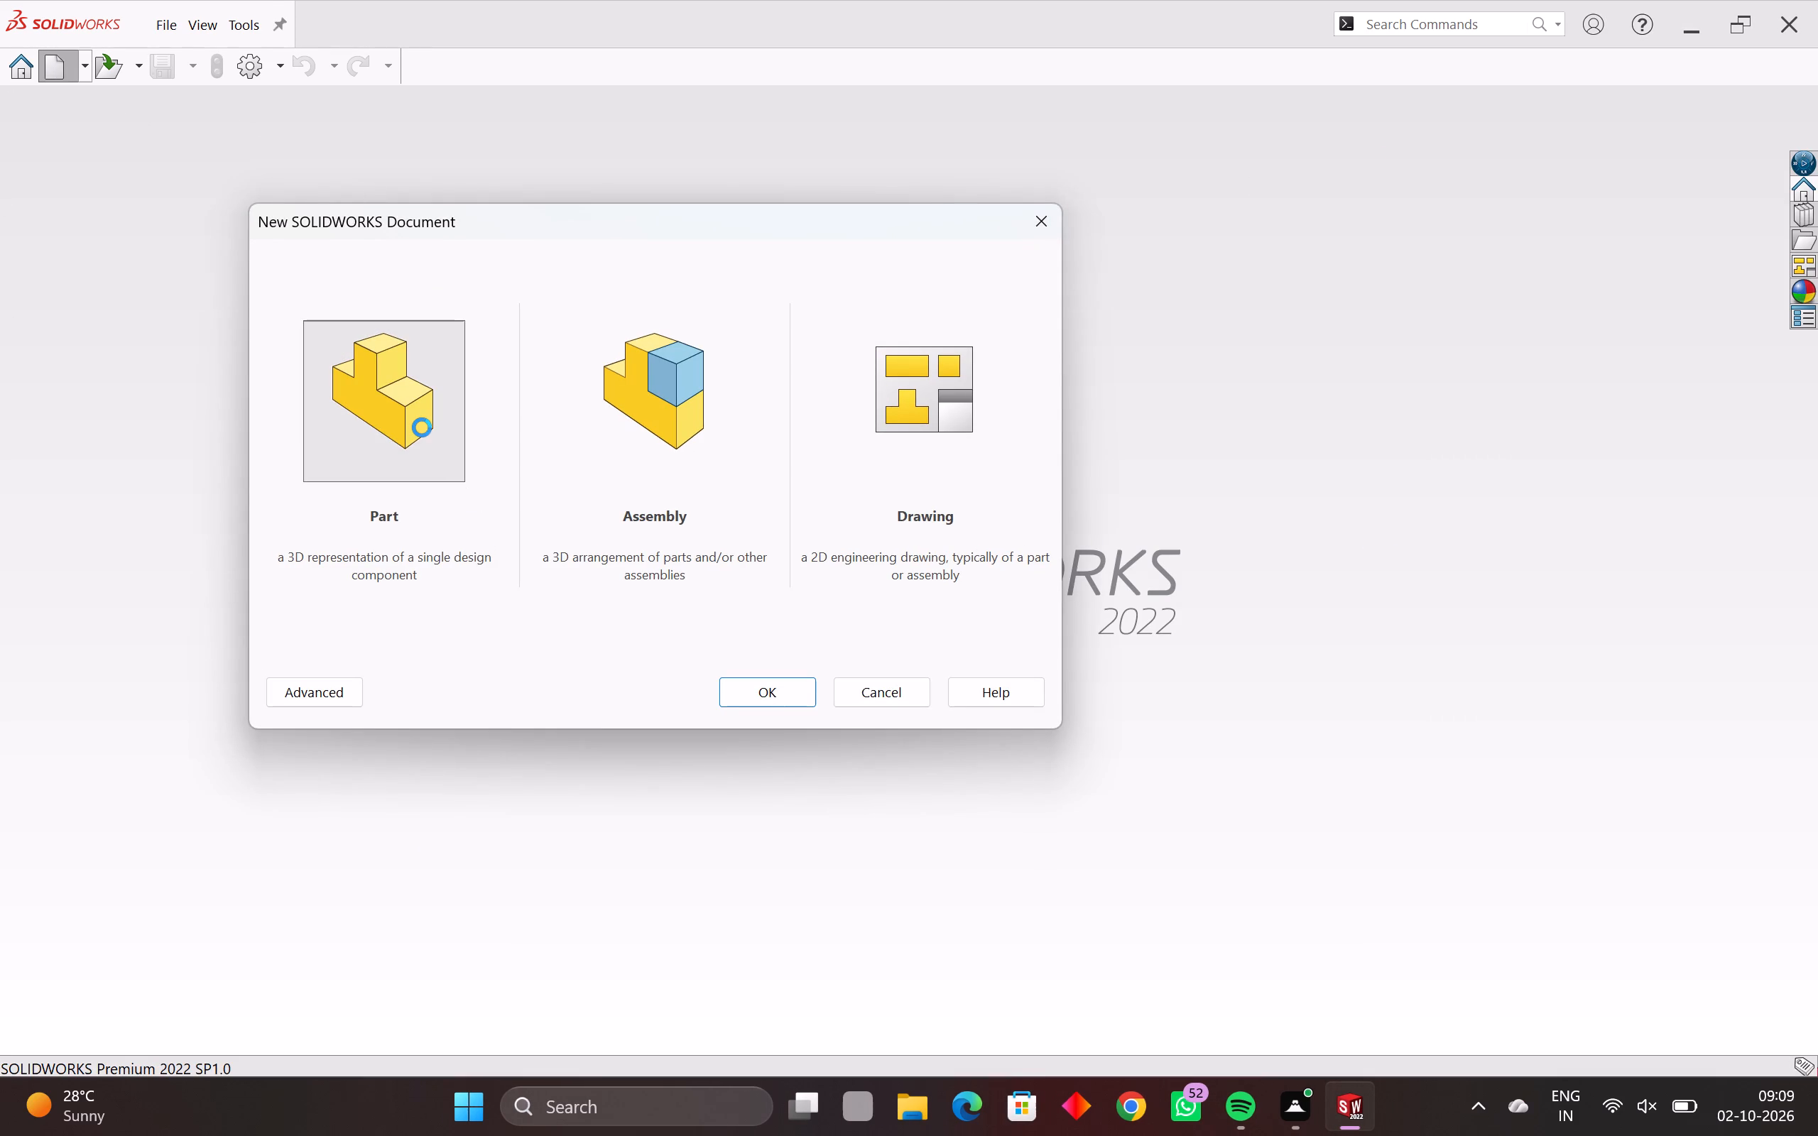
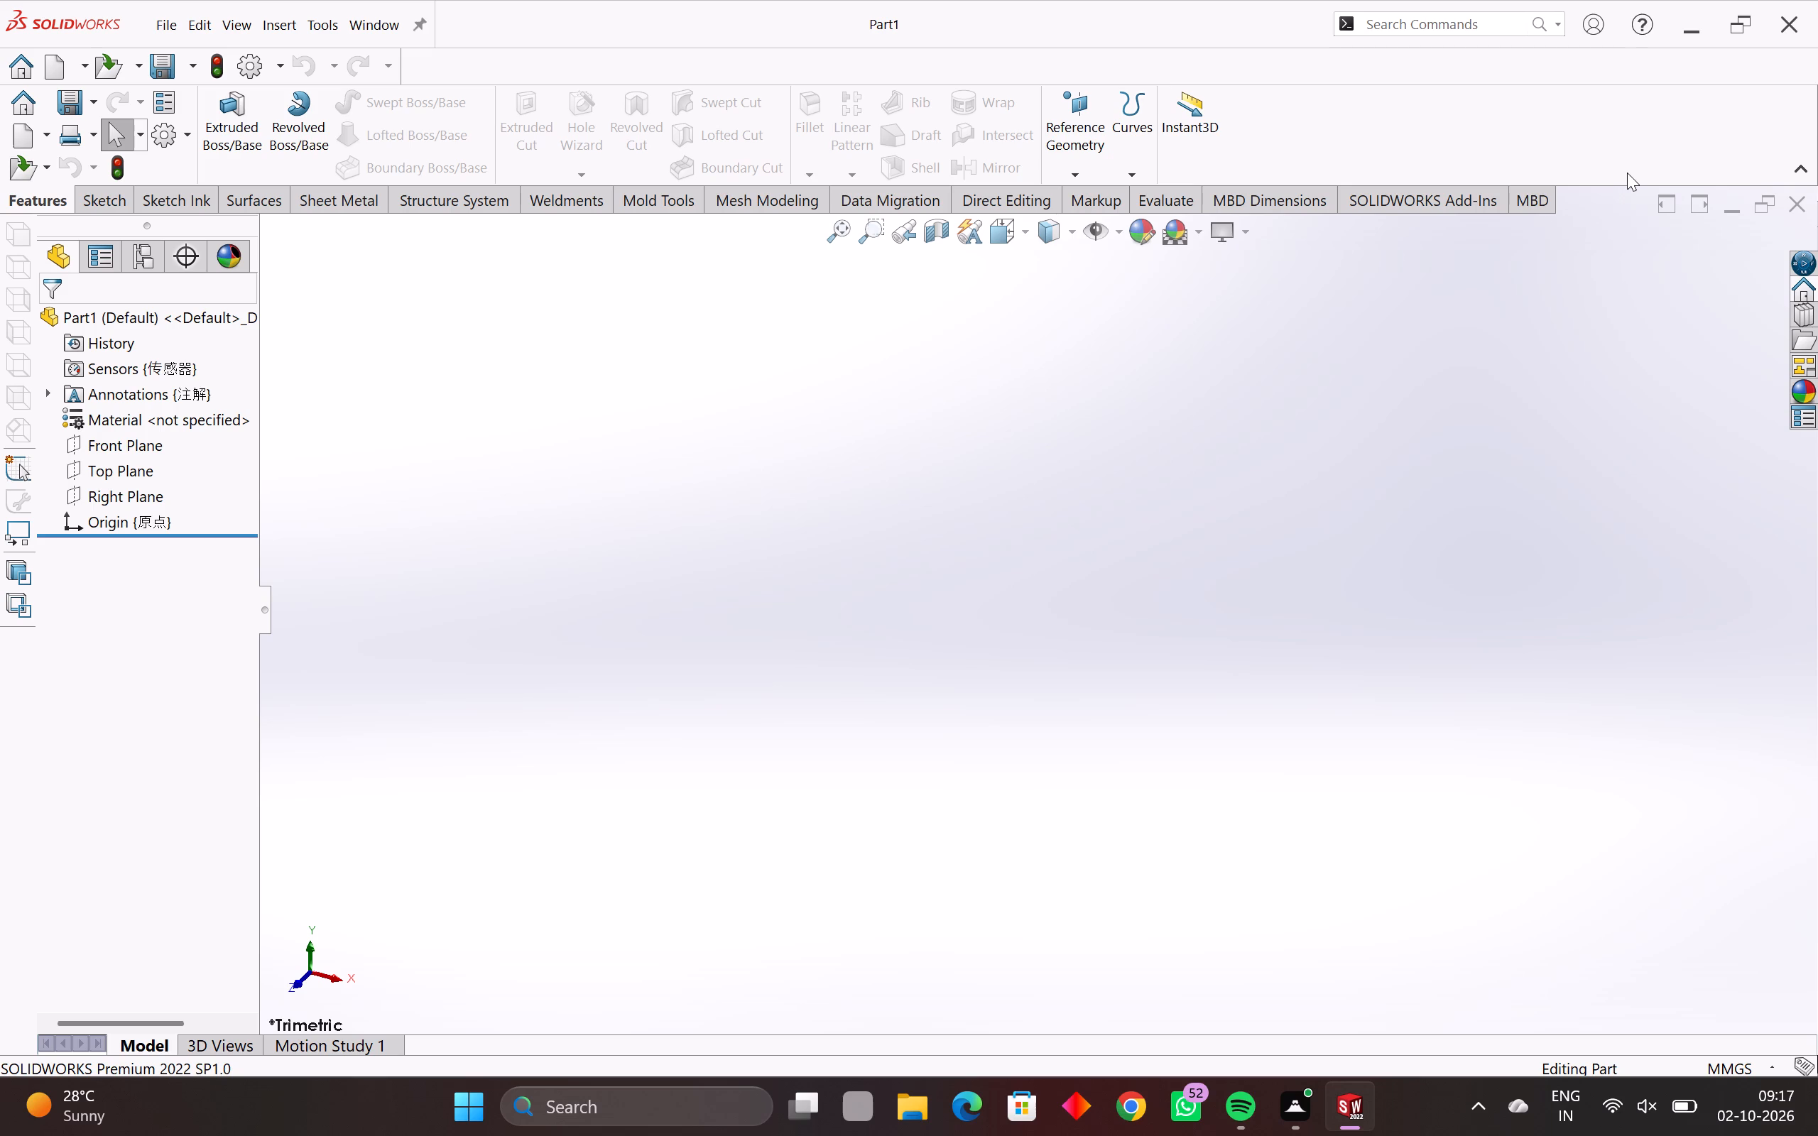
Open a new sketch on the Front Plane.
scroll(1464, 509, down, 1)
scroll(1288, 585, down, 4)
click(126, 442)
click(145, 419)
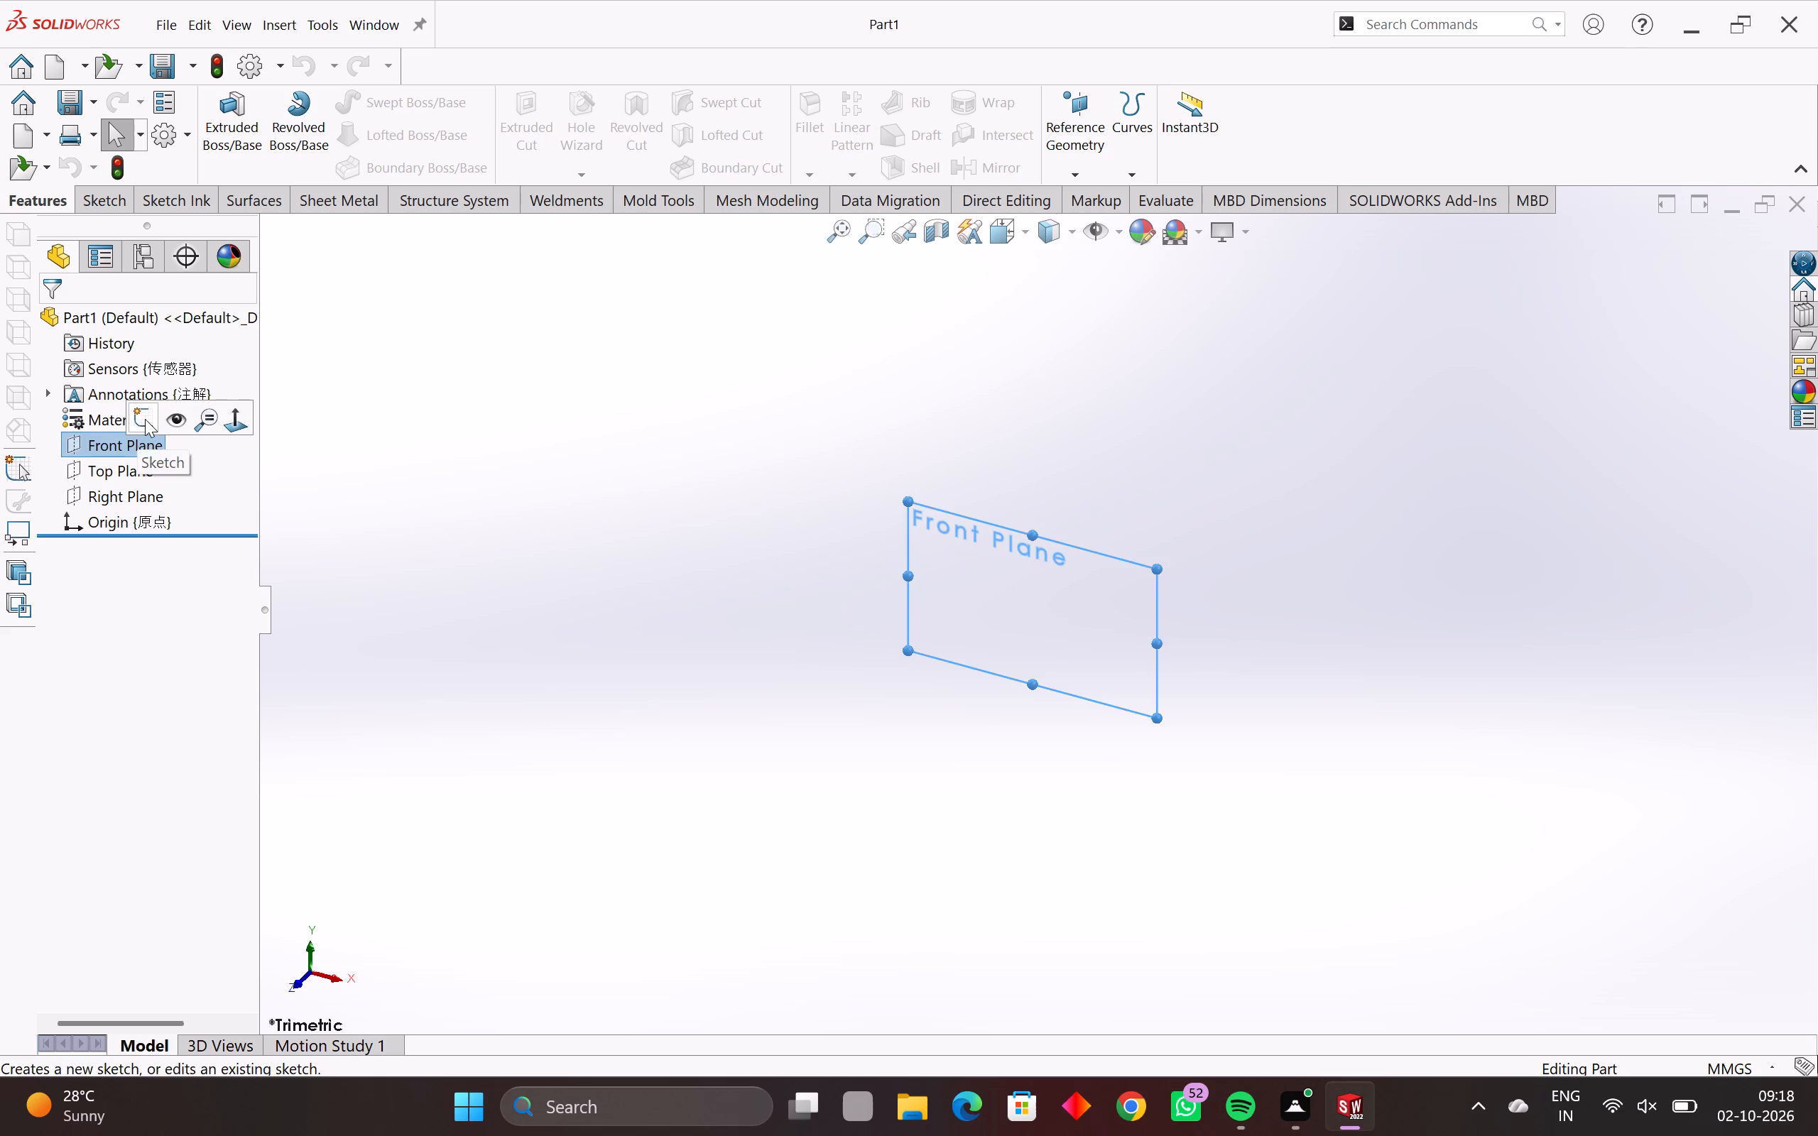
click(780, 574)
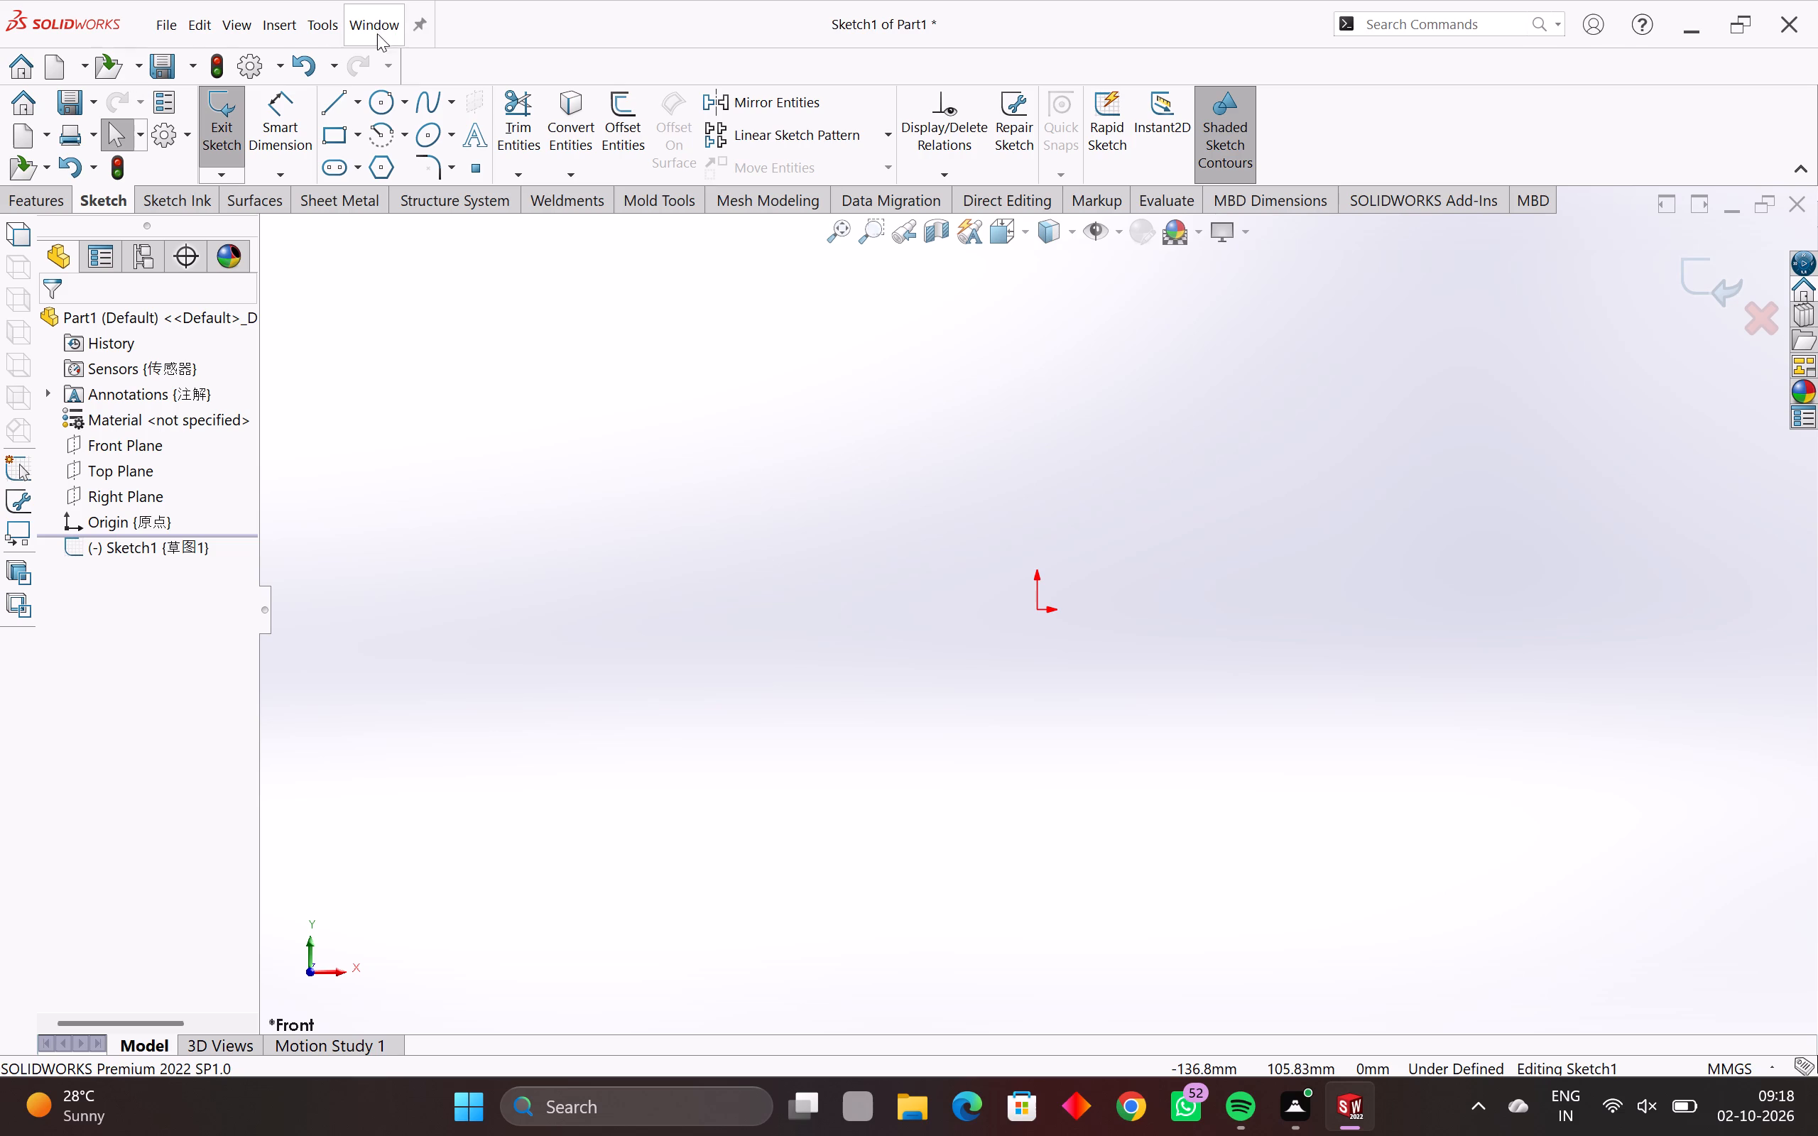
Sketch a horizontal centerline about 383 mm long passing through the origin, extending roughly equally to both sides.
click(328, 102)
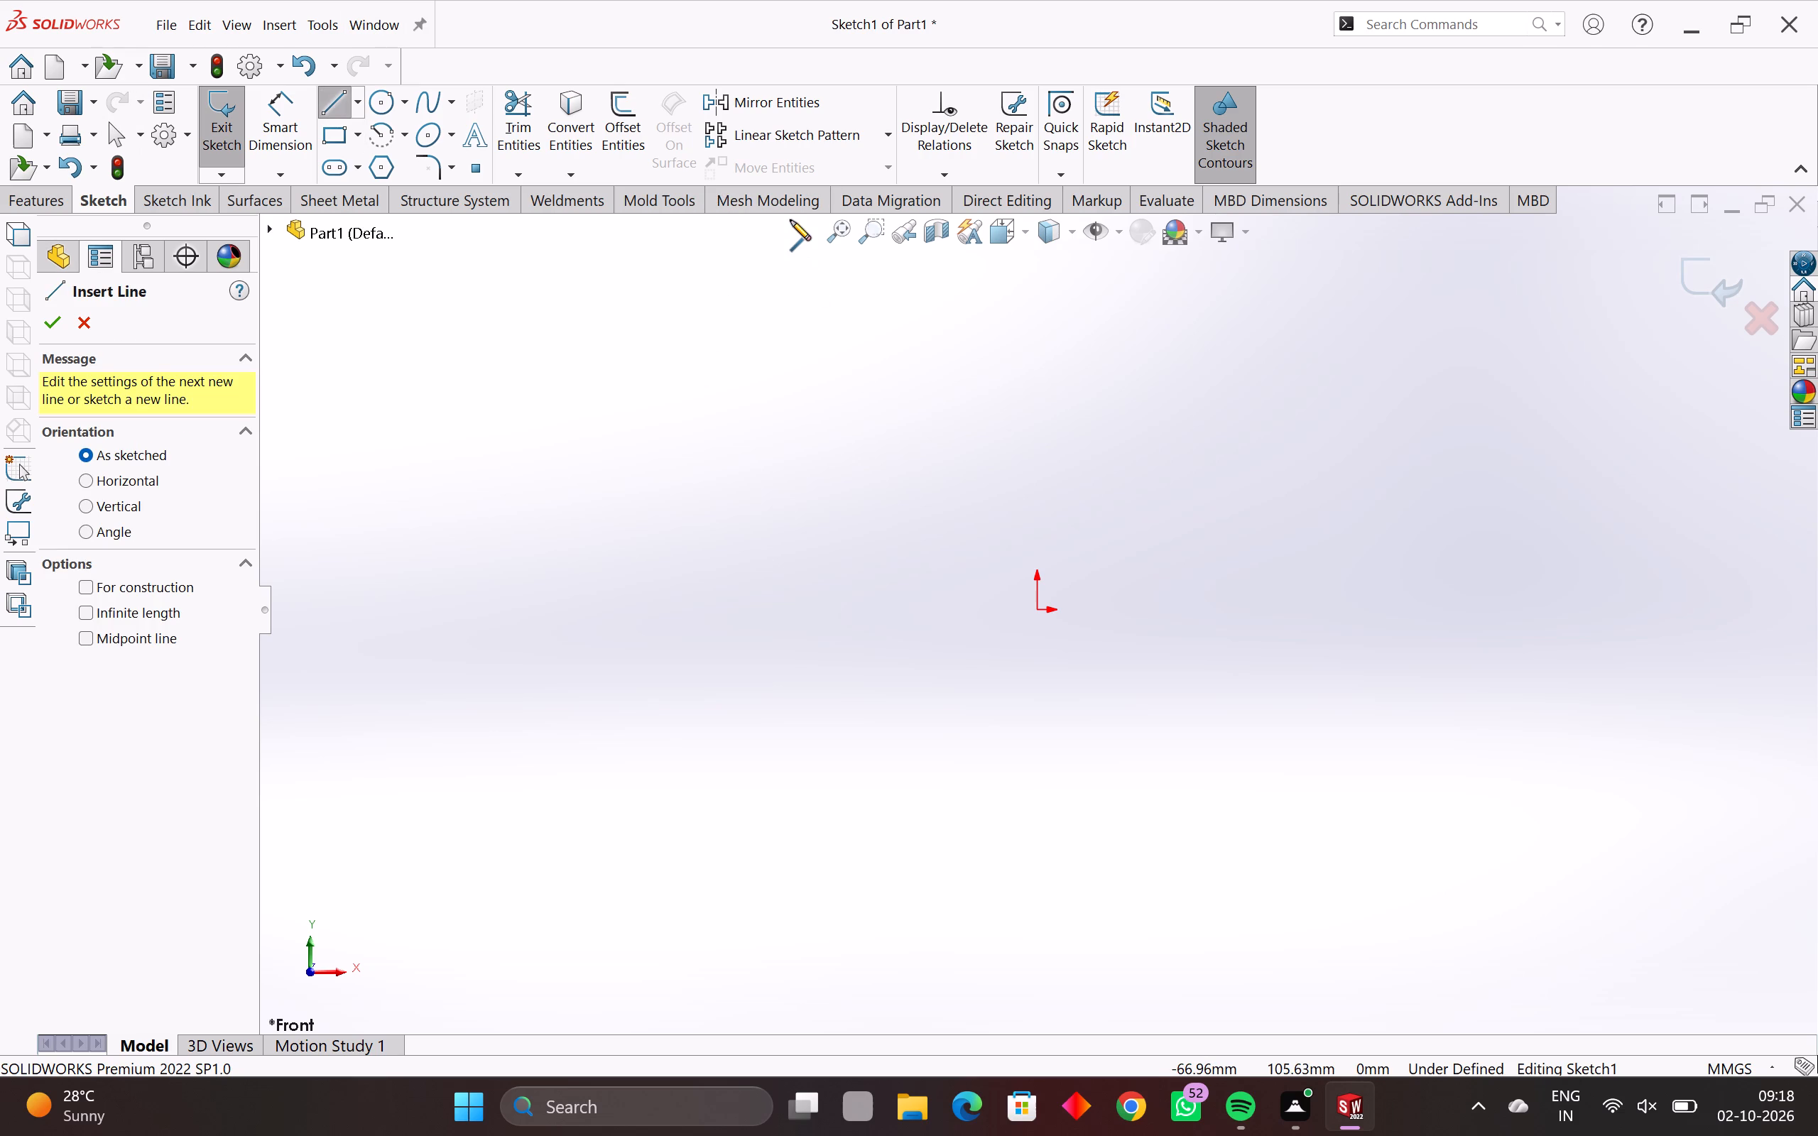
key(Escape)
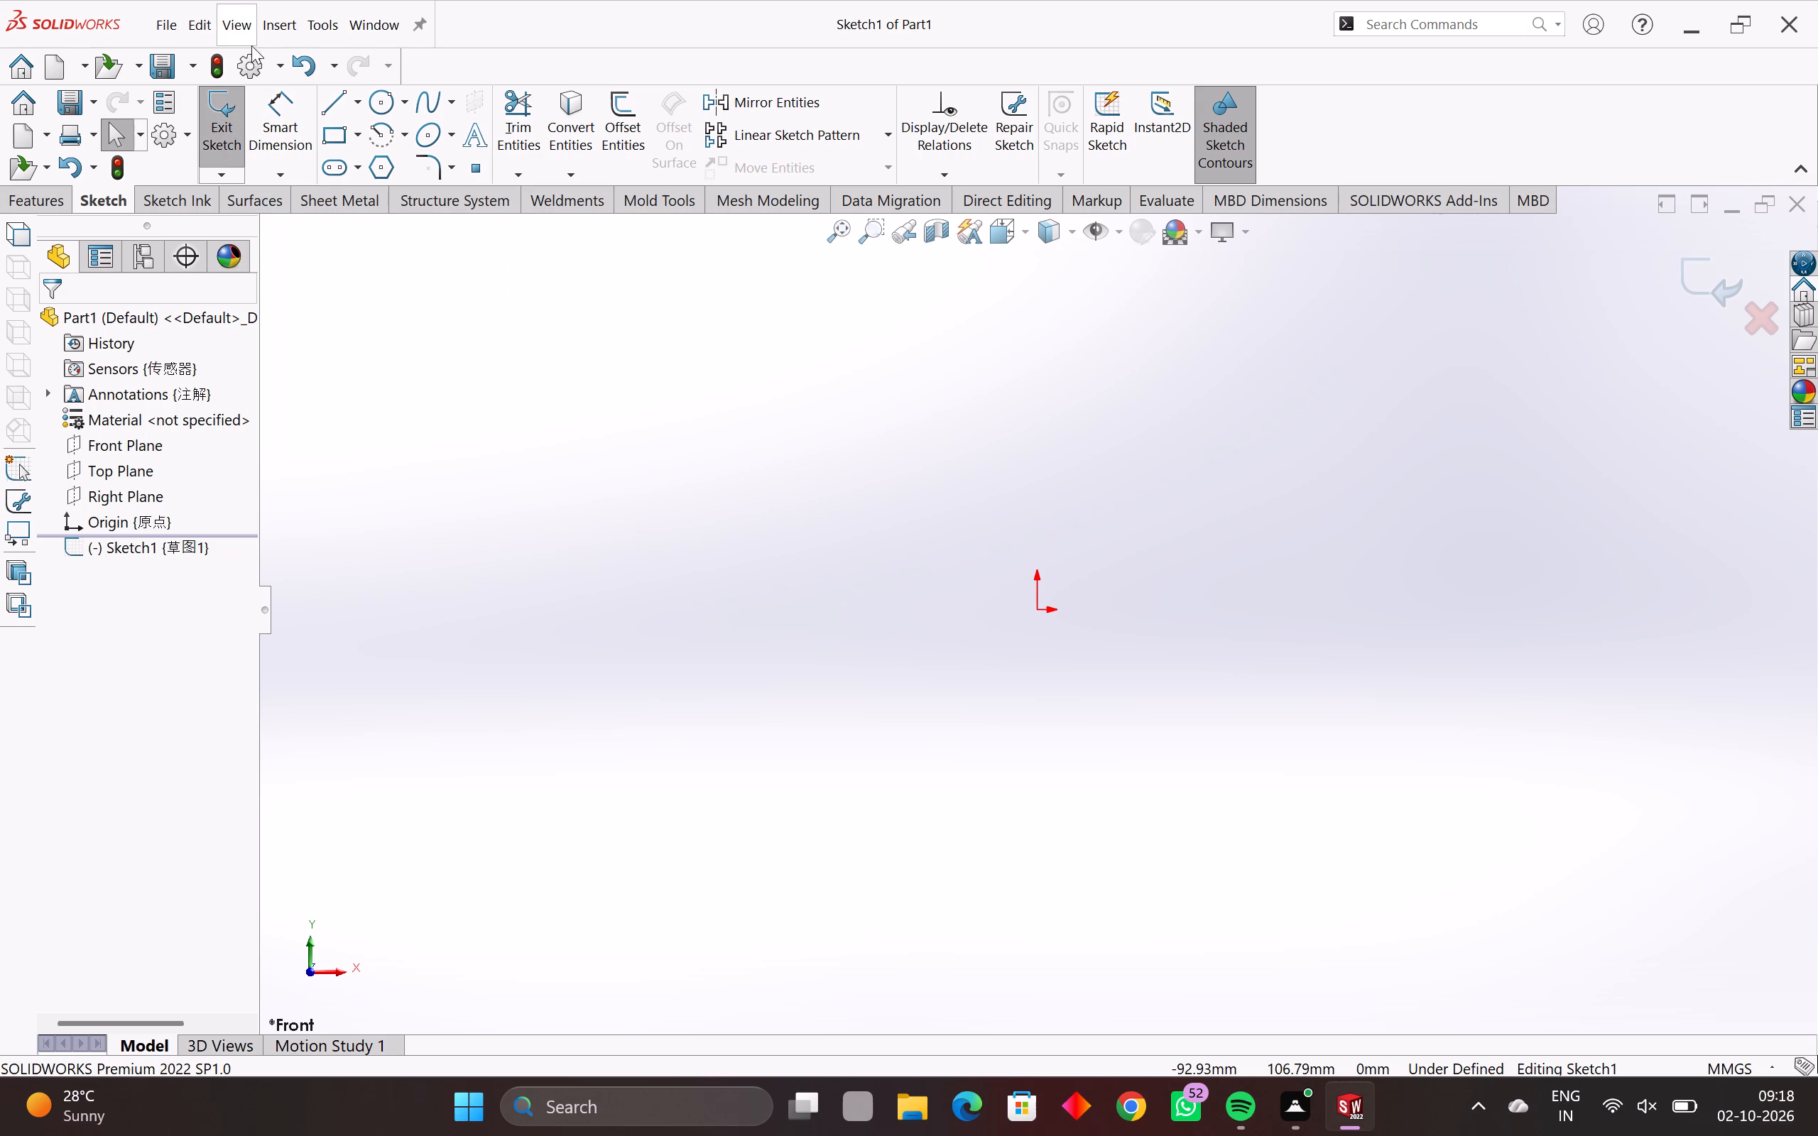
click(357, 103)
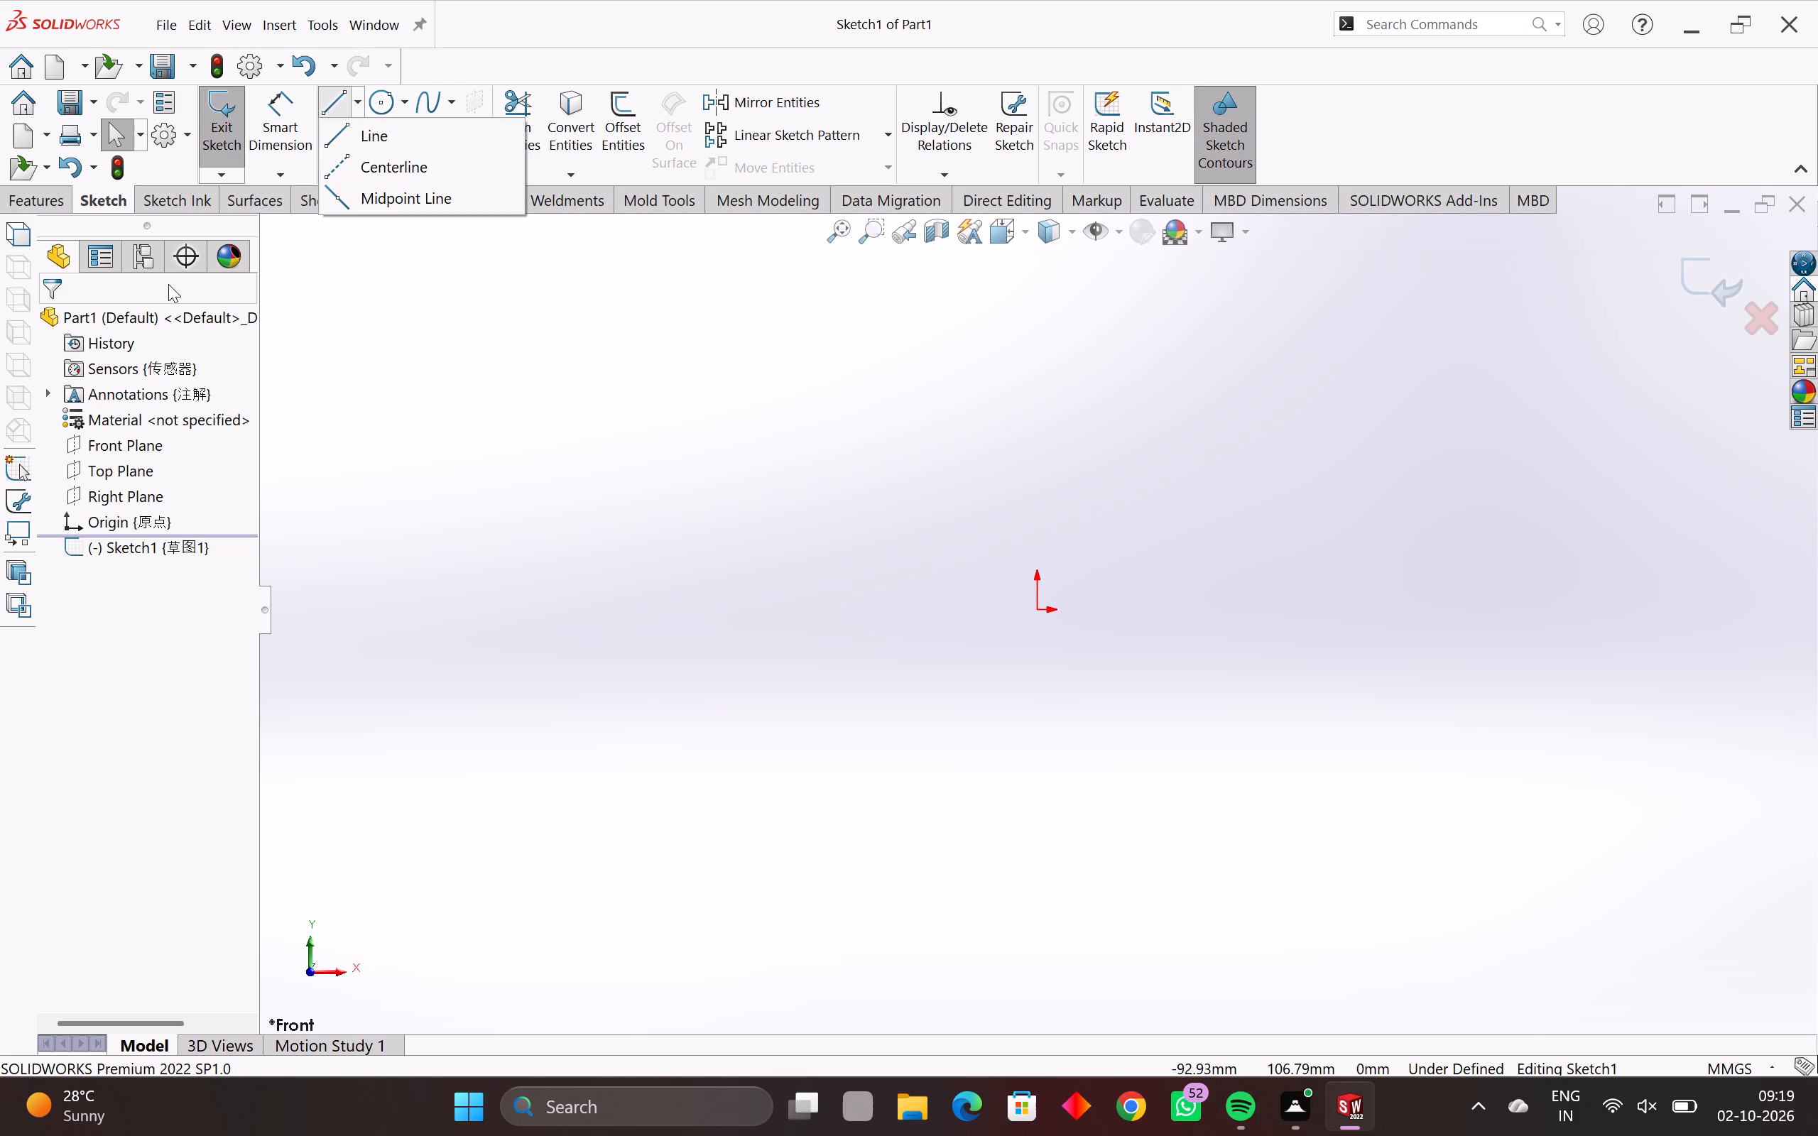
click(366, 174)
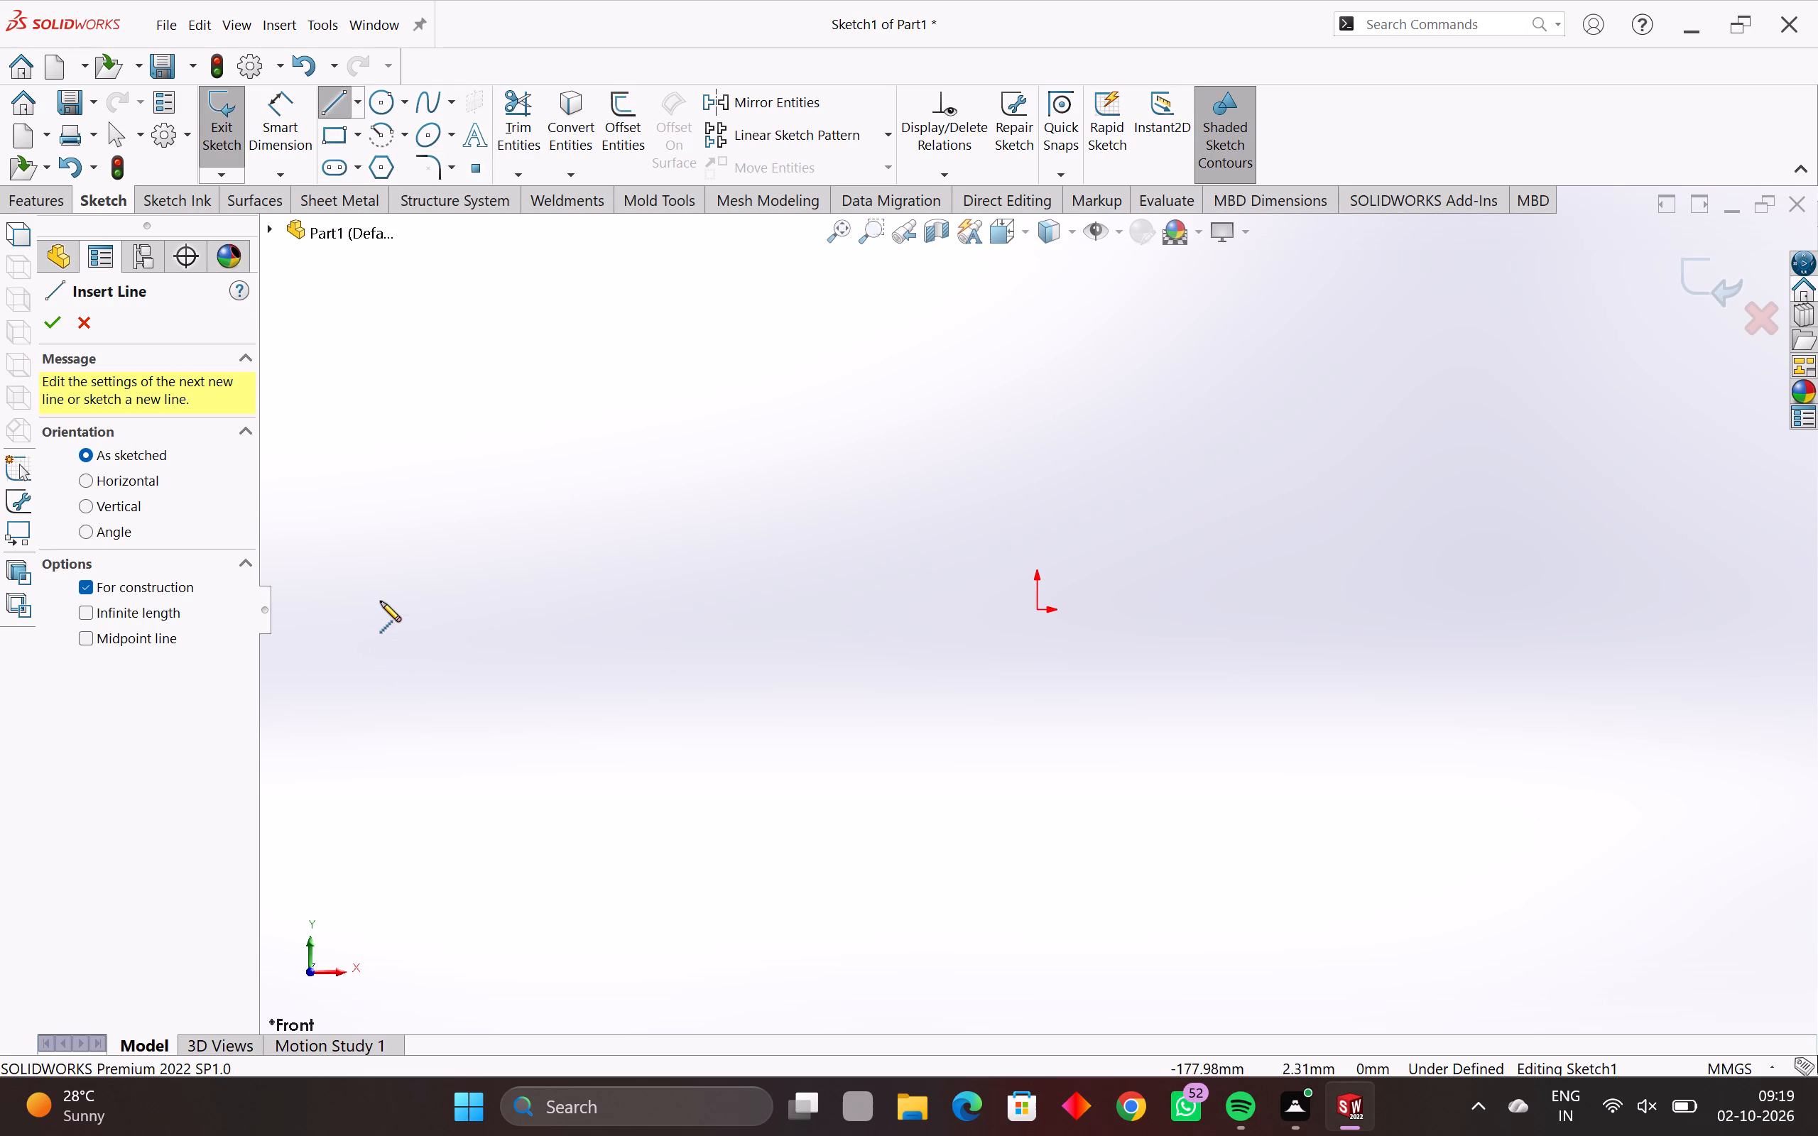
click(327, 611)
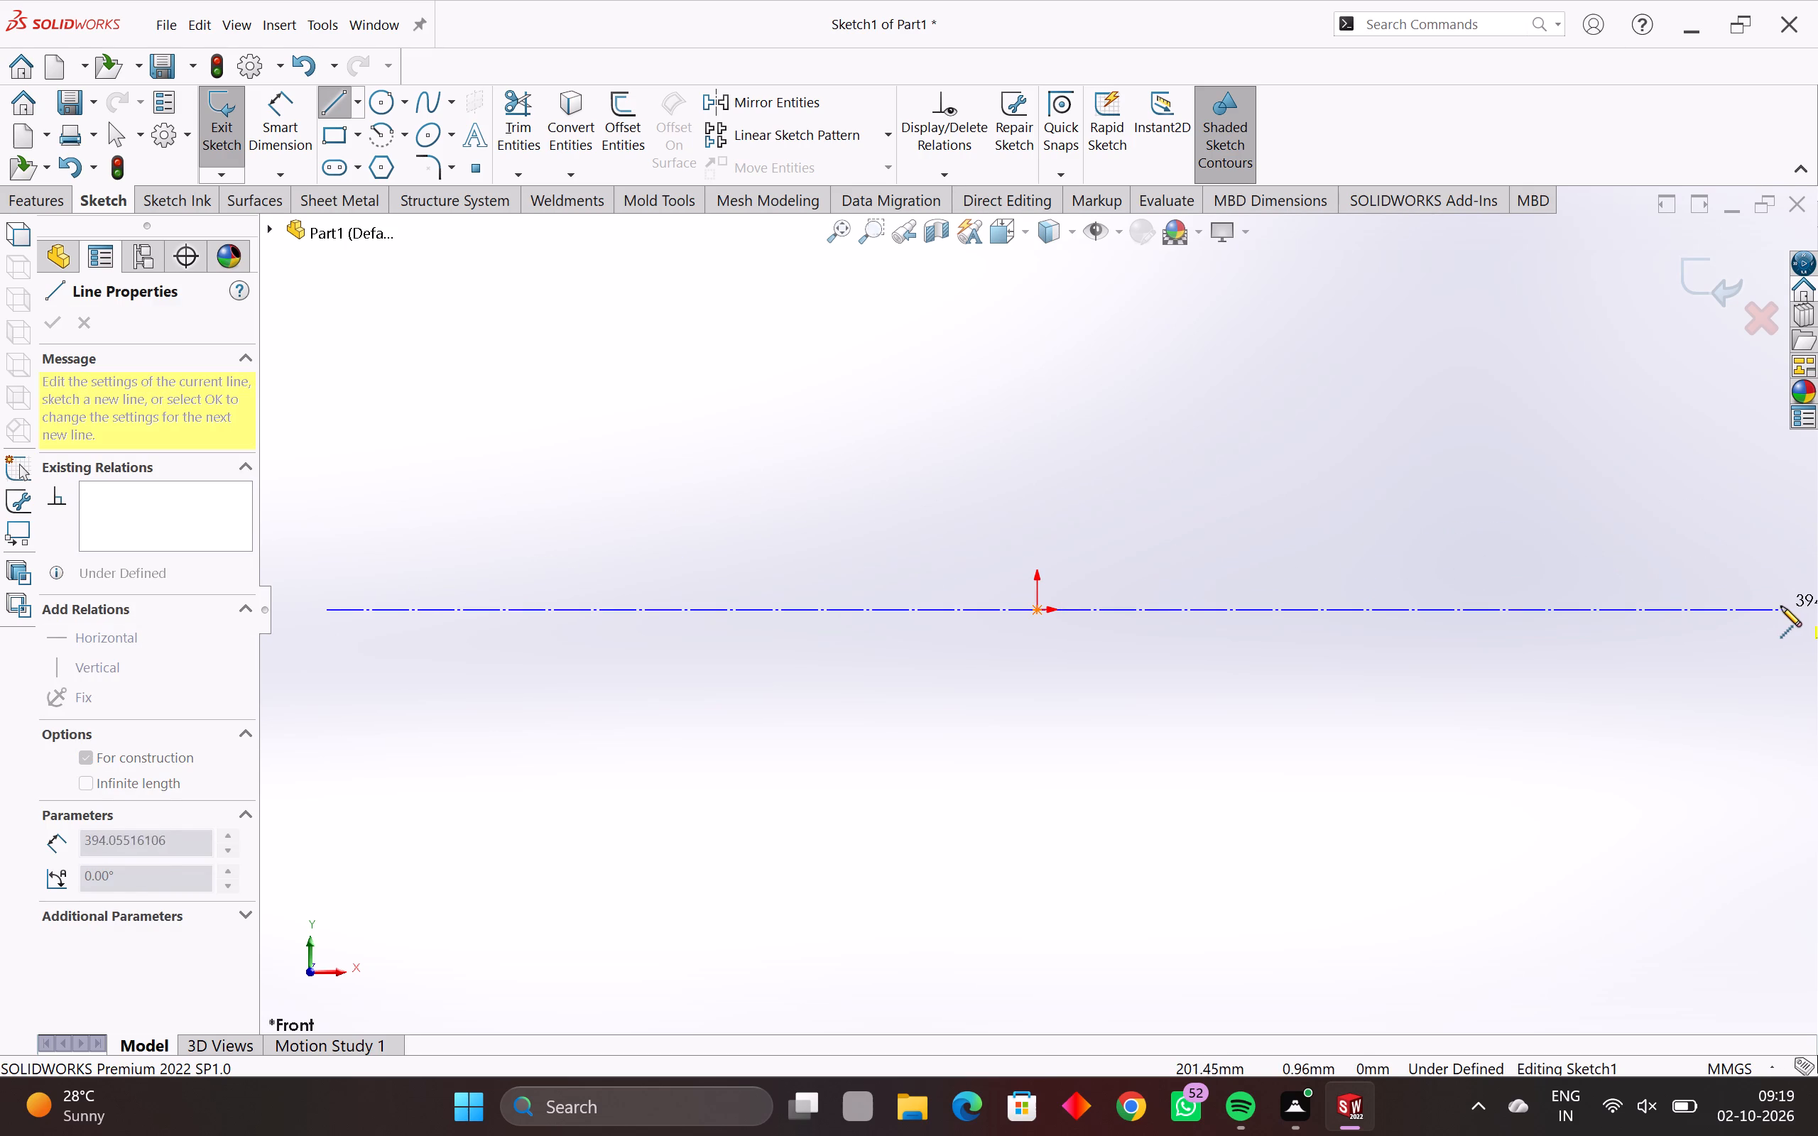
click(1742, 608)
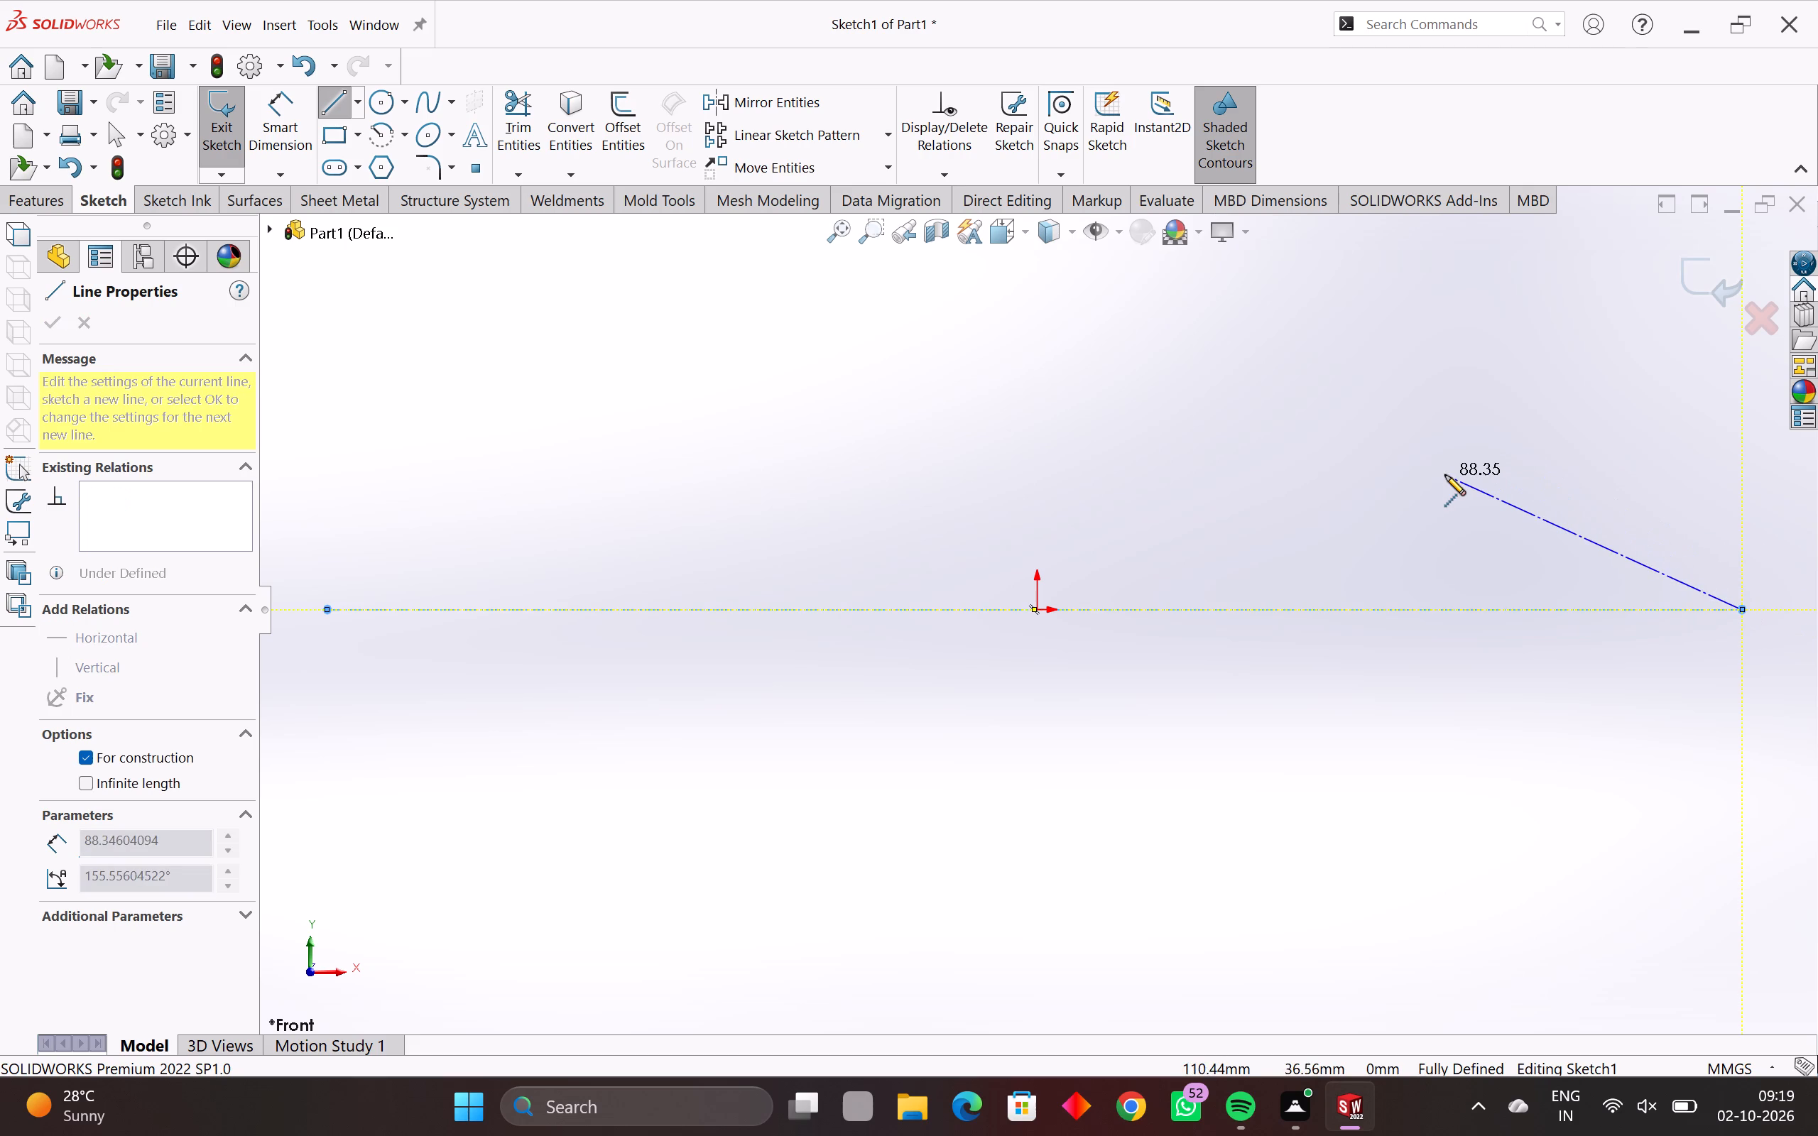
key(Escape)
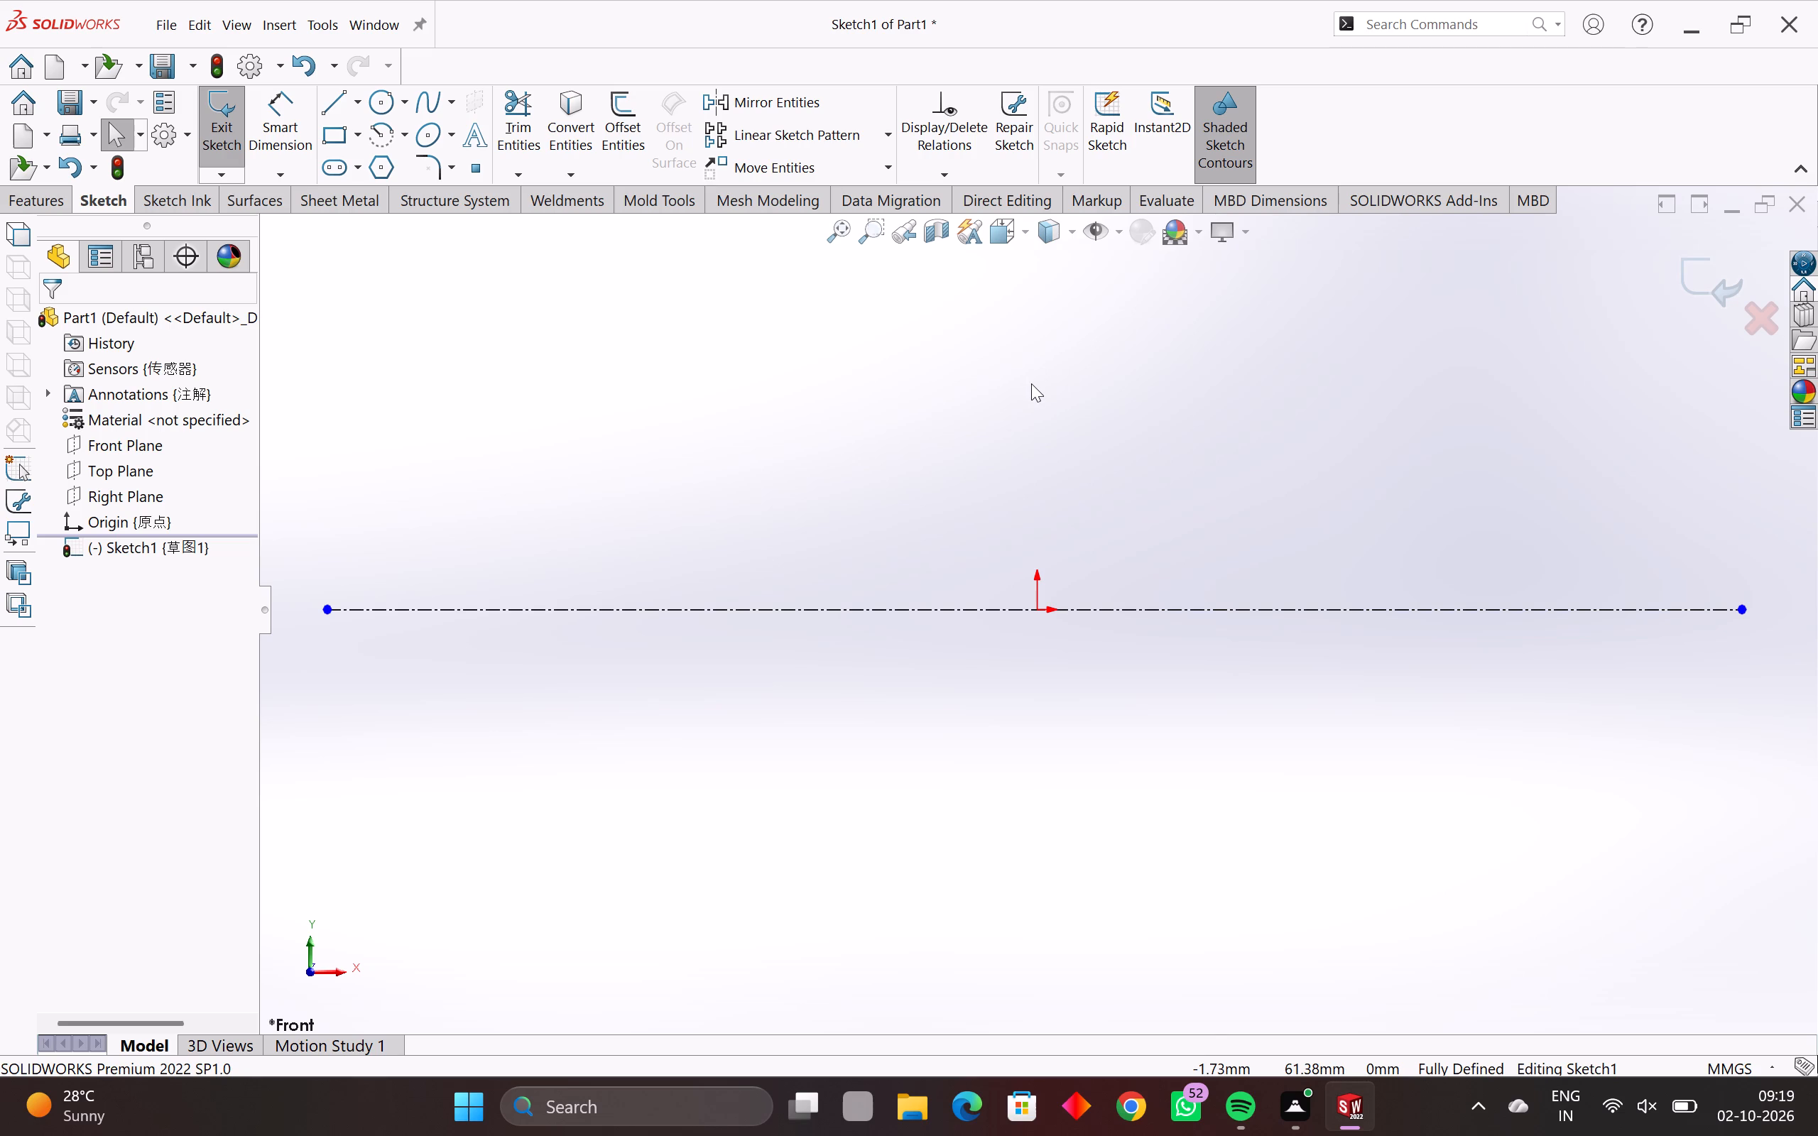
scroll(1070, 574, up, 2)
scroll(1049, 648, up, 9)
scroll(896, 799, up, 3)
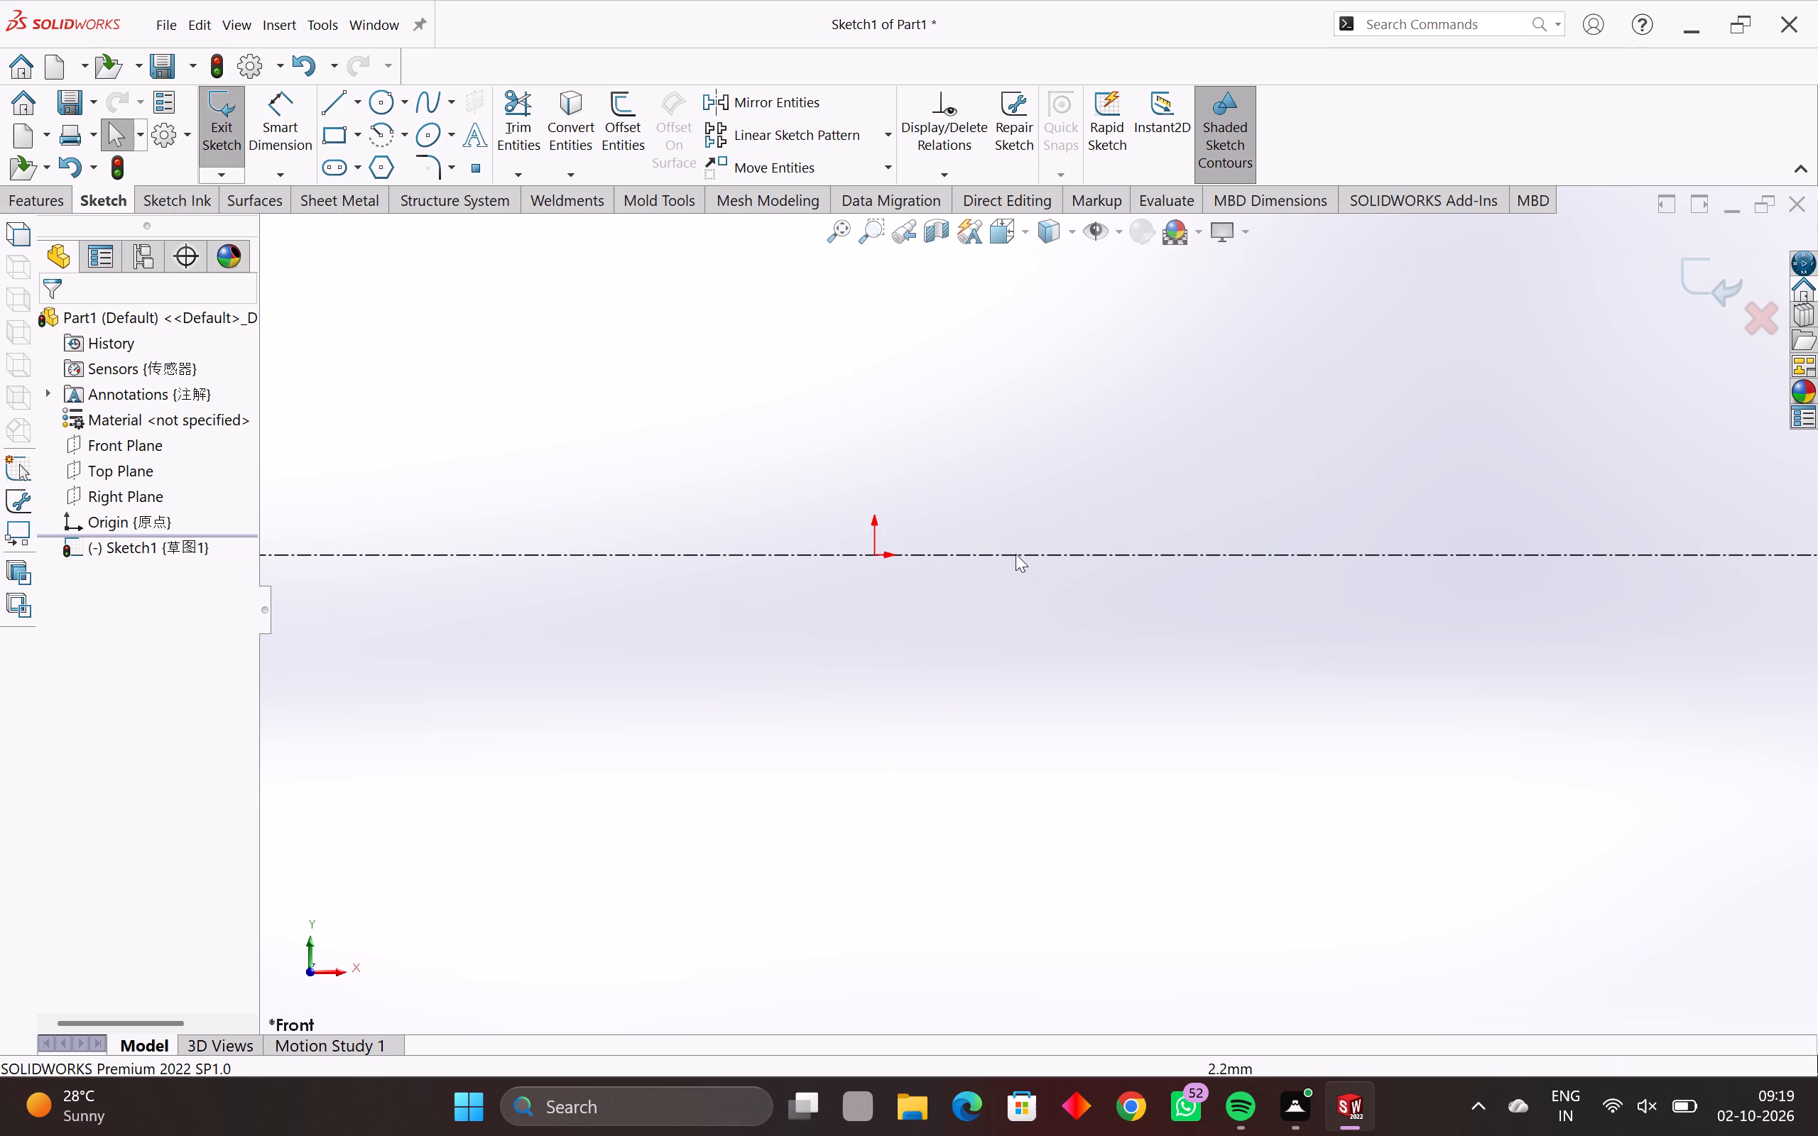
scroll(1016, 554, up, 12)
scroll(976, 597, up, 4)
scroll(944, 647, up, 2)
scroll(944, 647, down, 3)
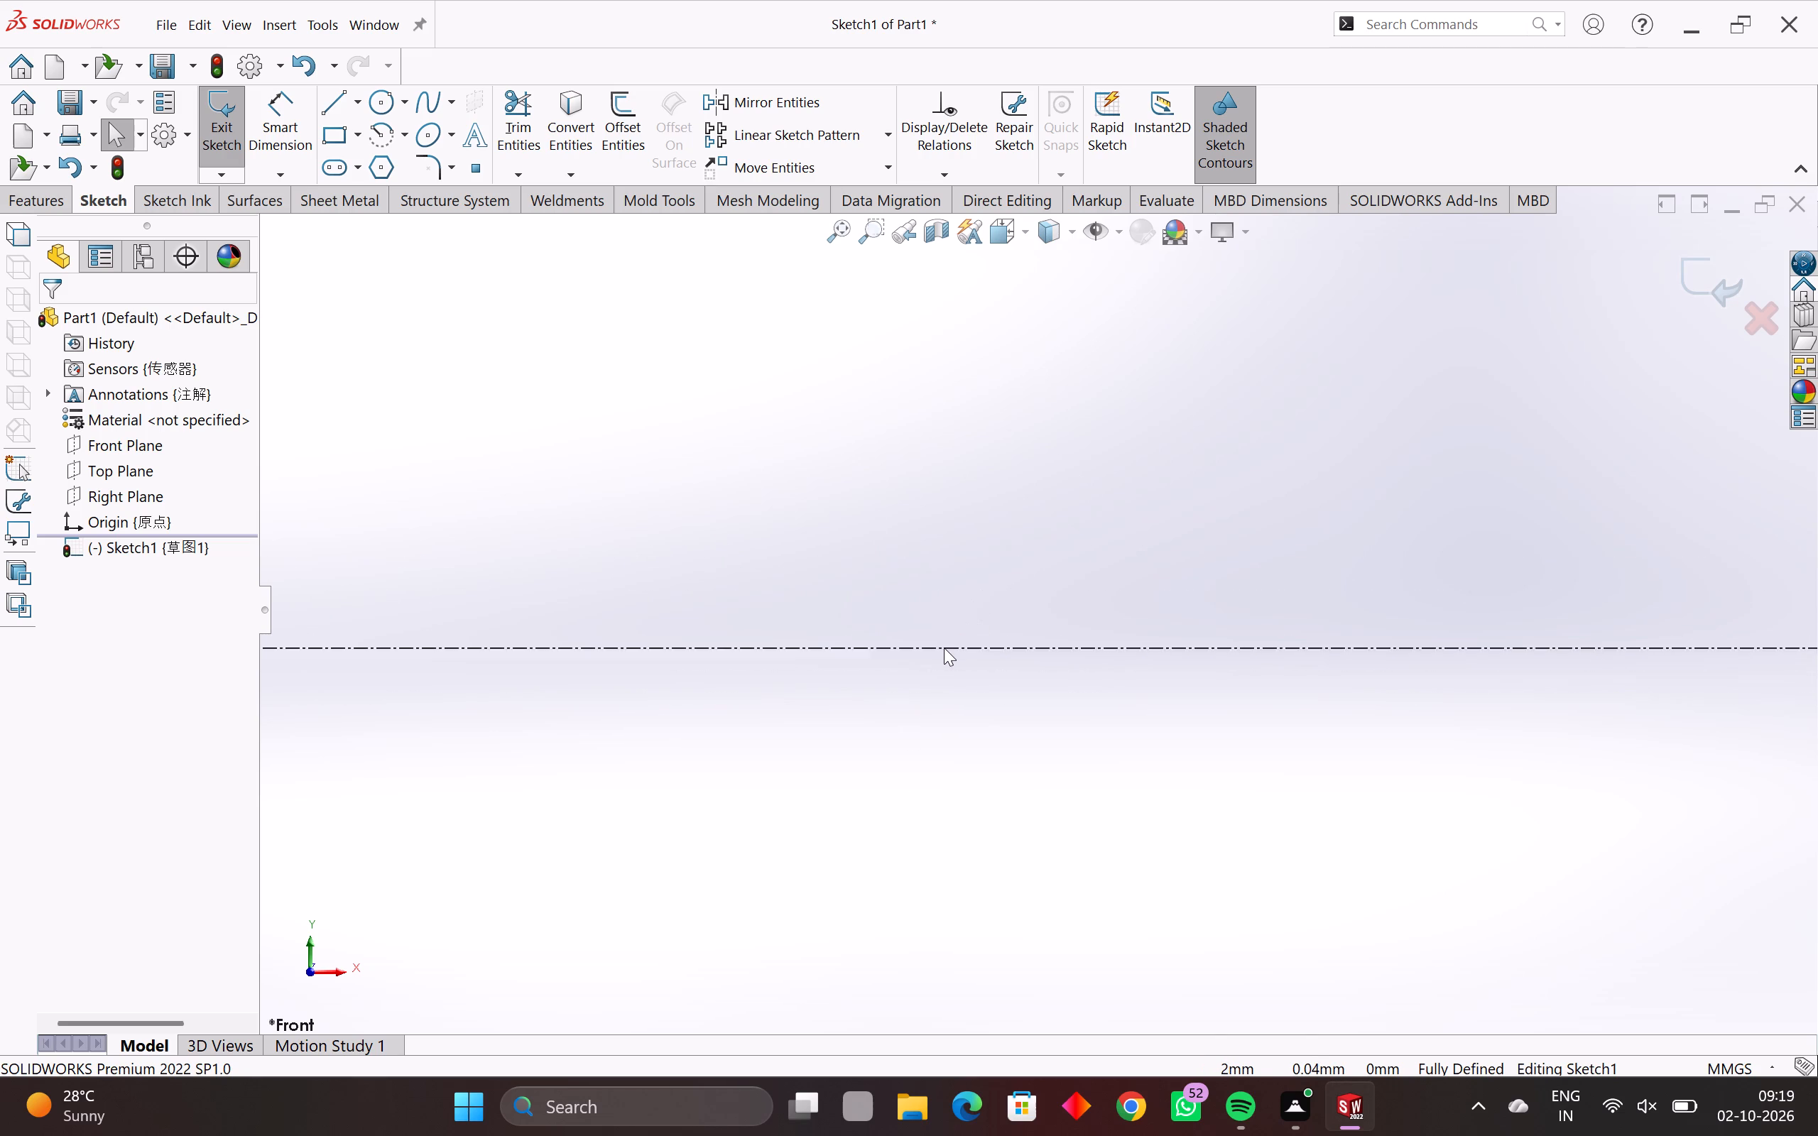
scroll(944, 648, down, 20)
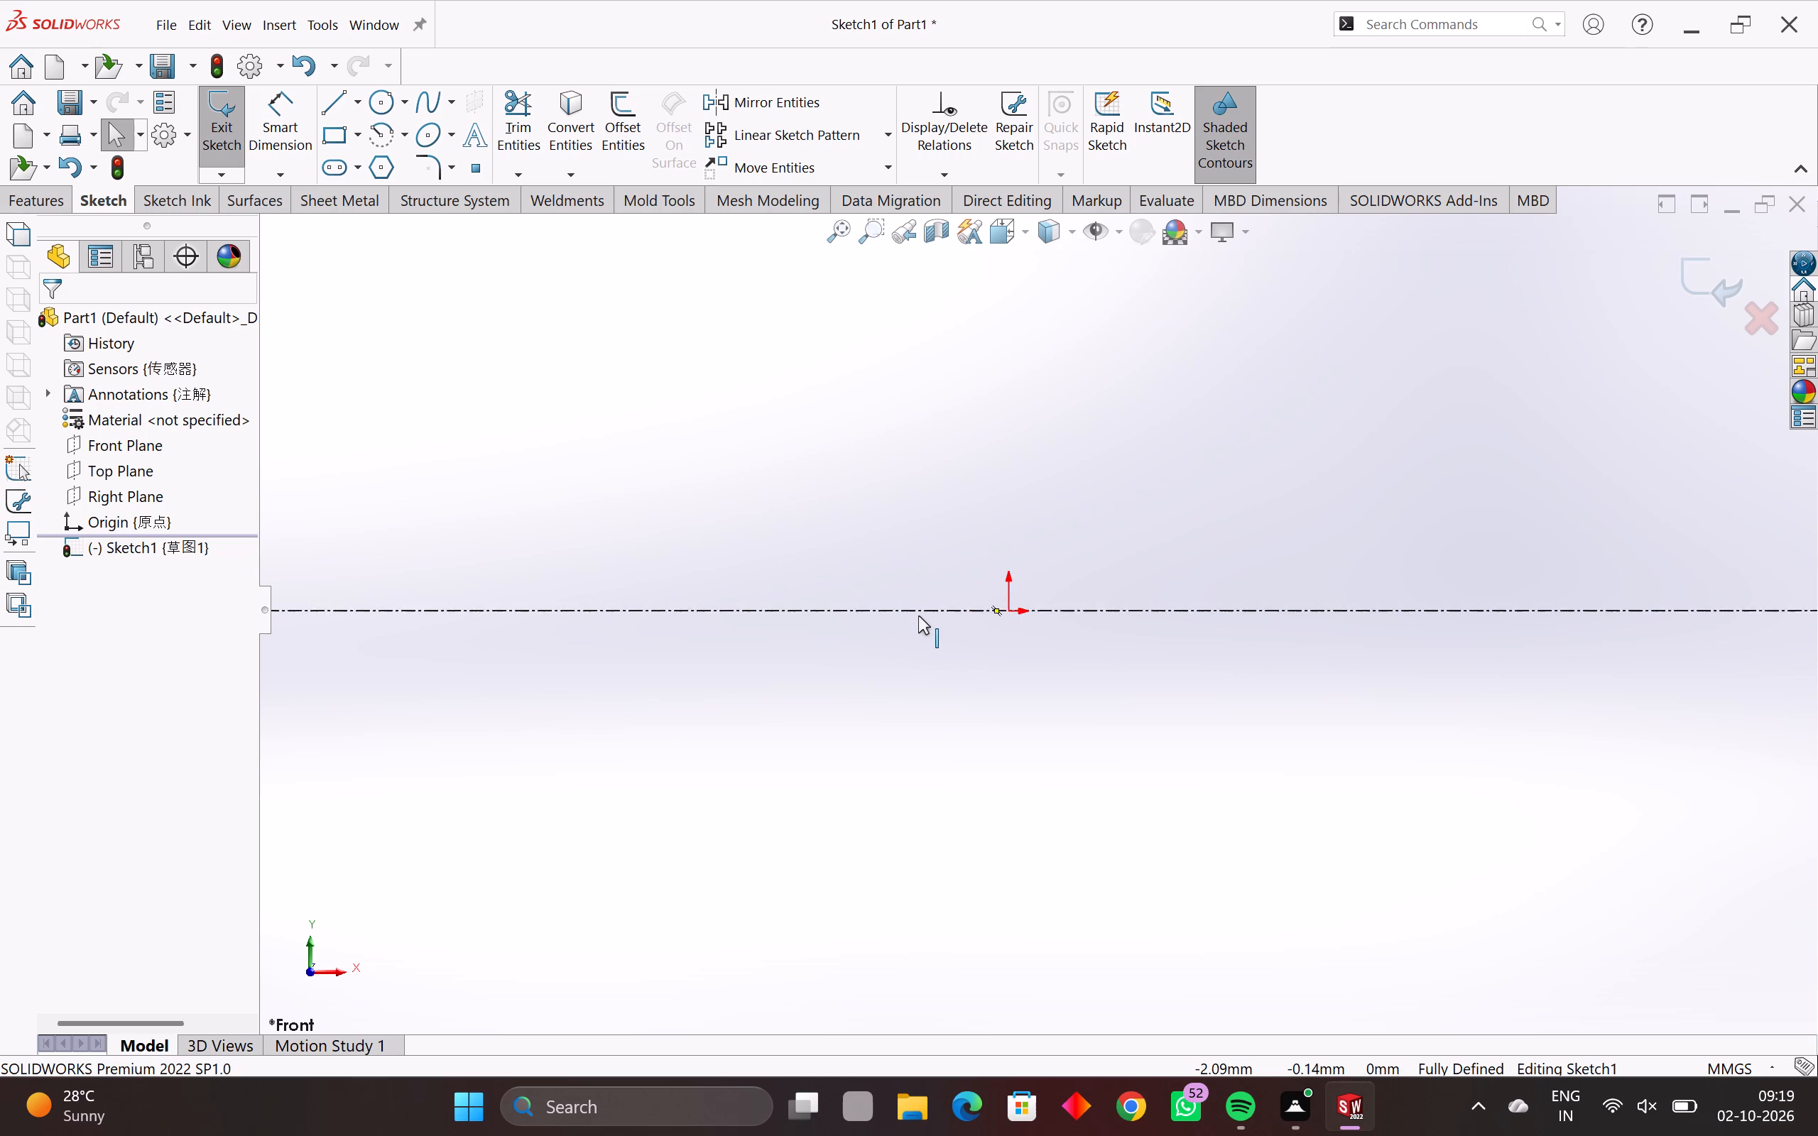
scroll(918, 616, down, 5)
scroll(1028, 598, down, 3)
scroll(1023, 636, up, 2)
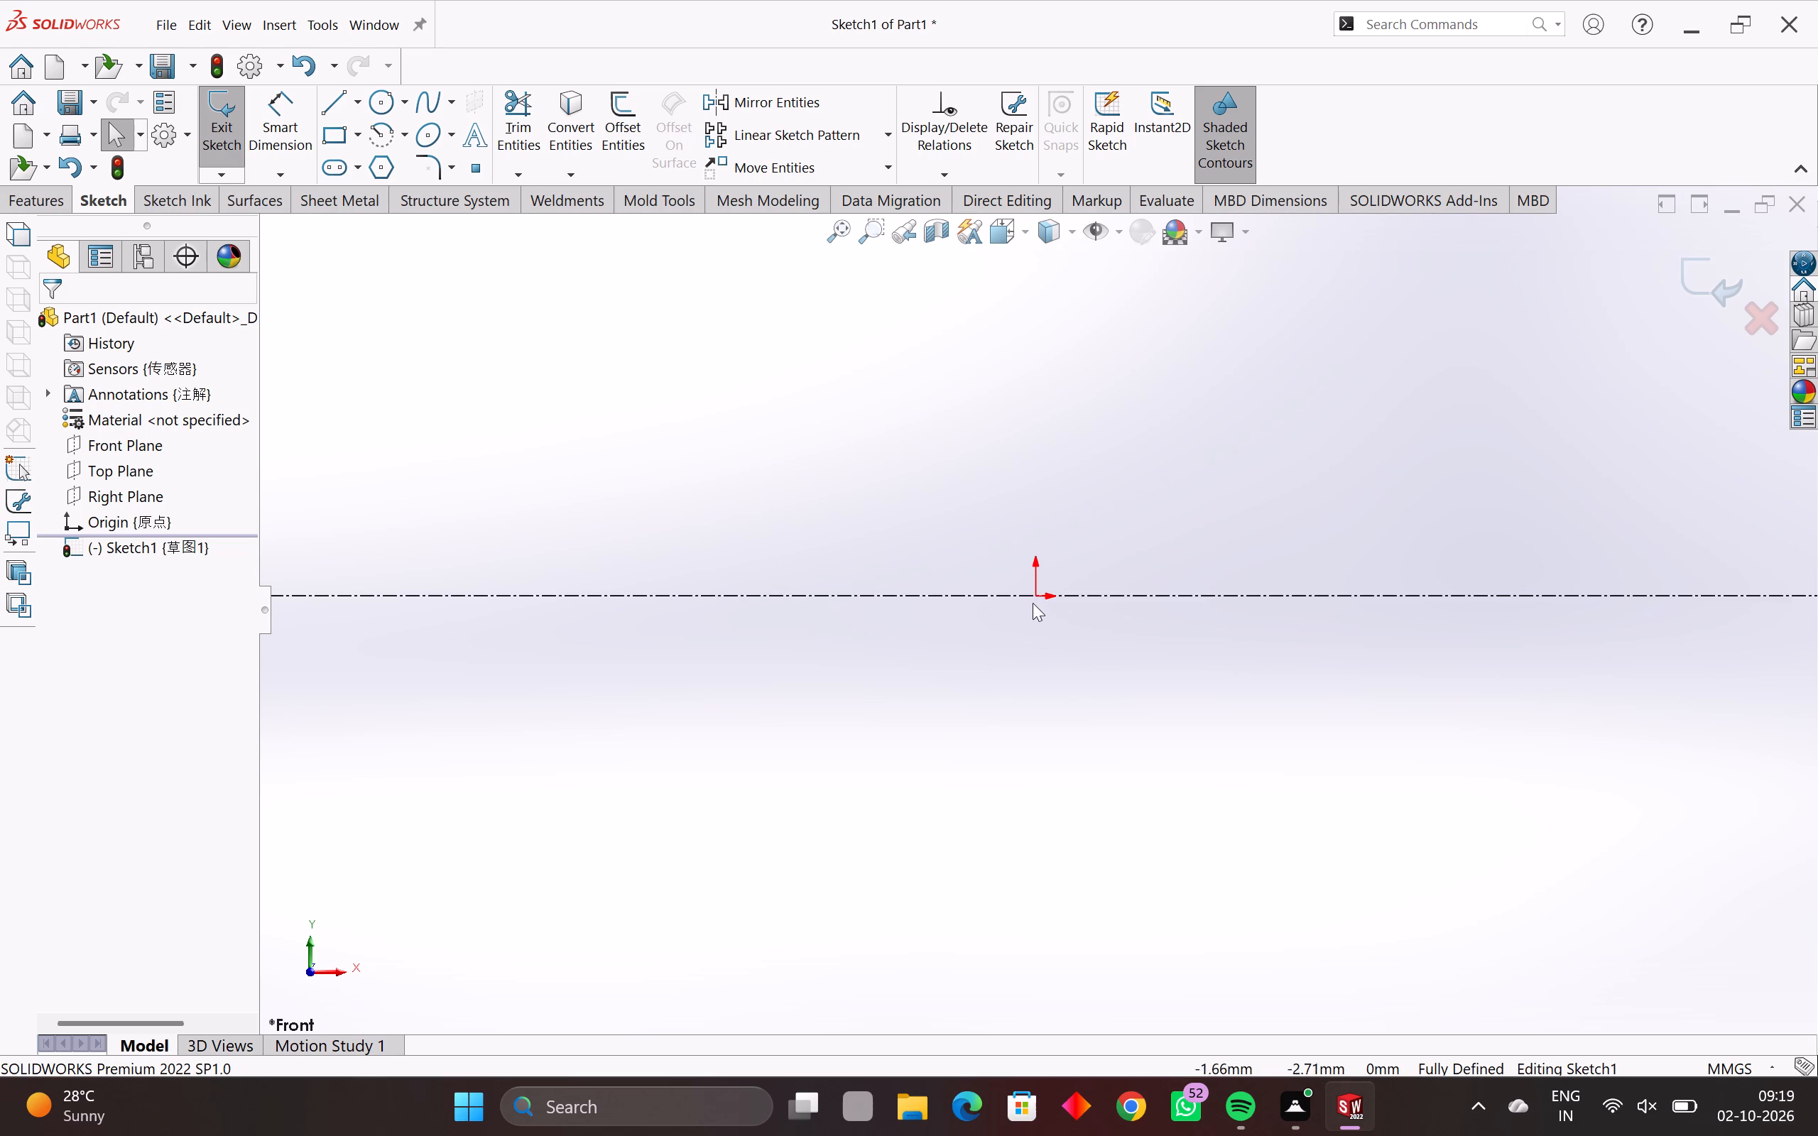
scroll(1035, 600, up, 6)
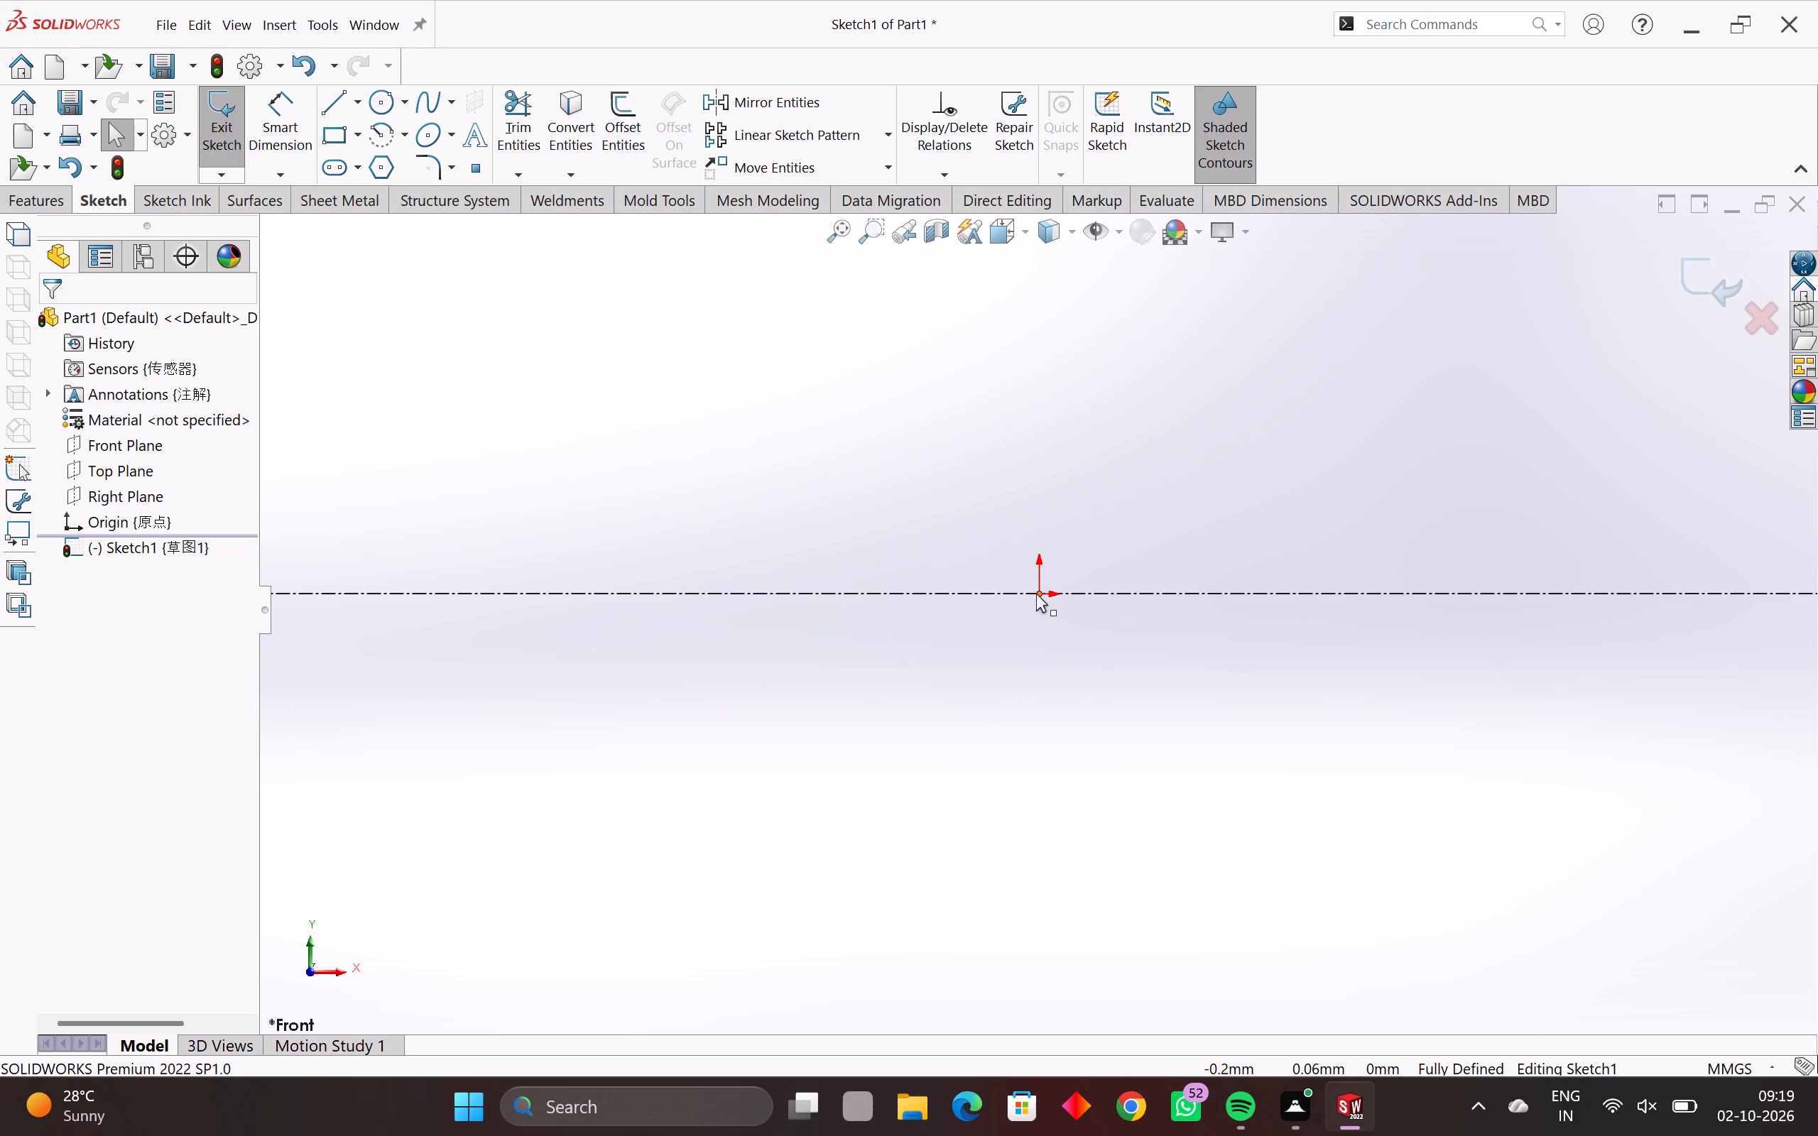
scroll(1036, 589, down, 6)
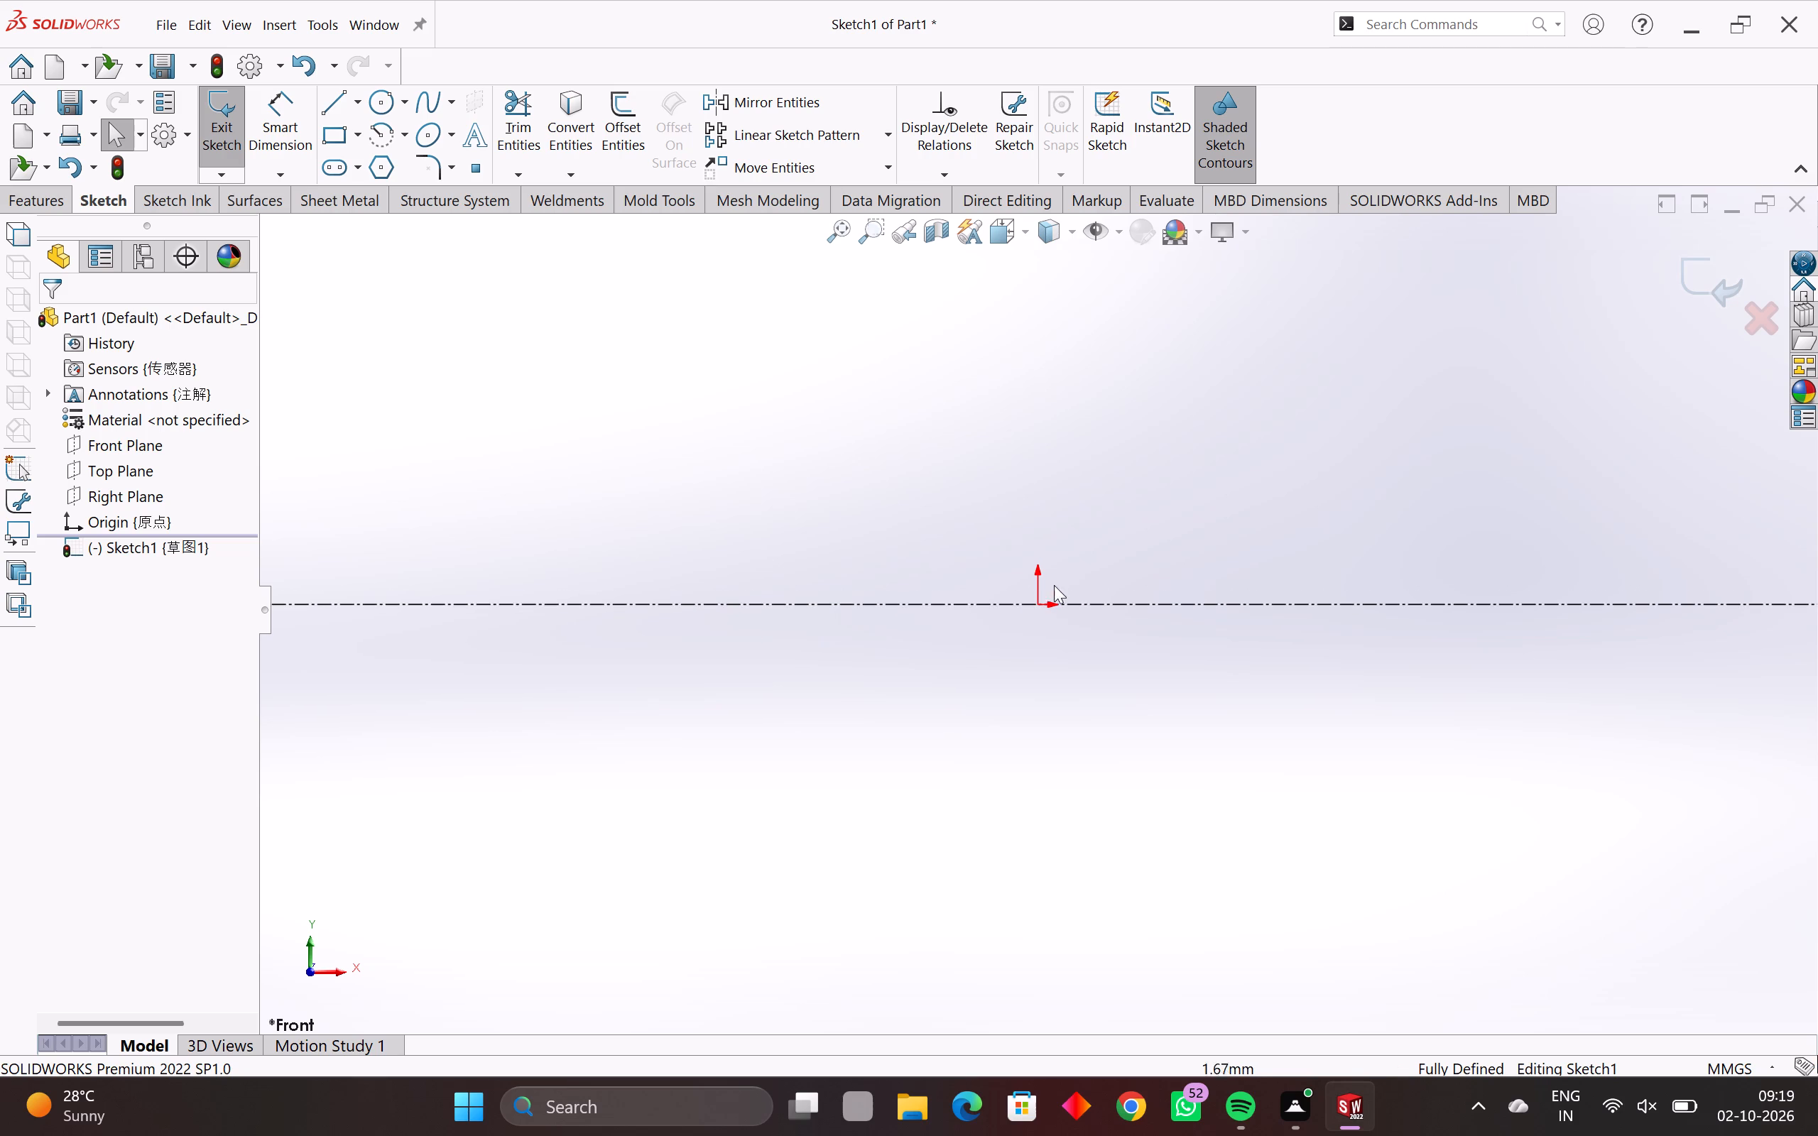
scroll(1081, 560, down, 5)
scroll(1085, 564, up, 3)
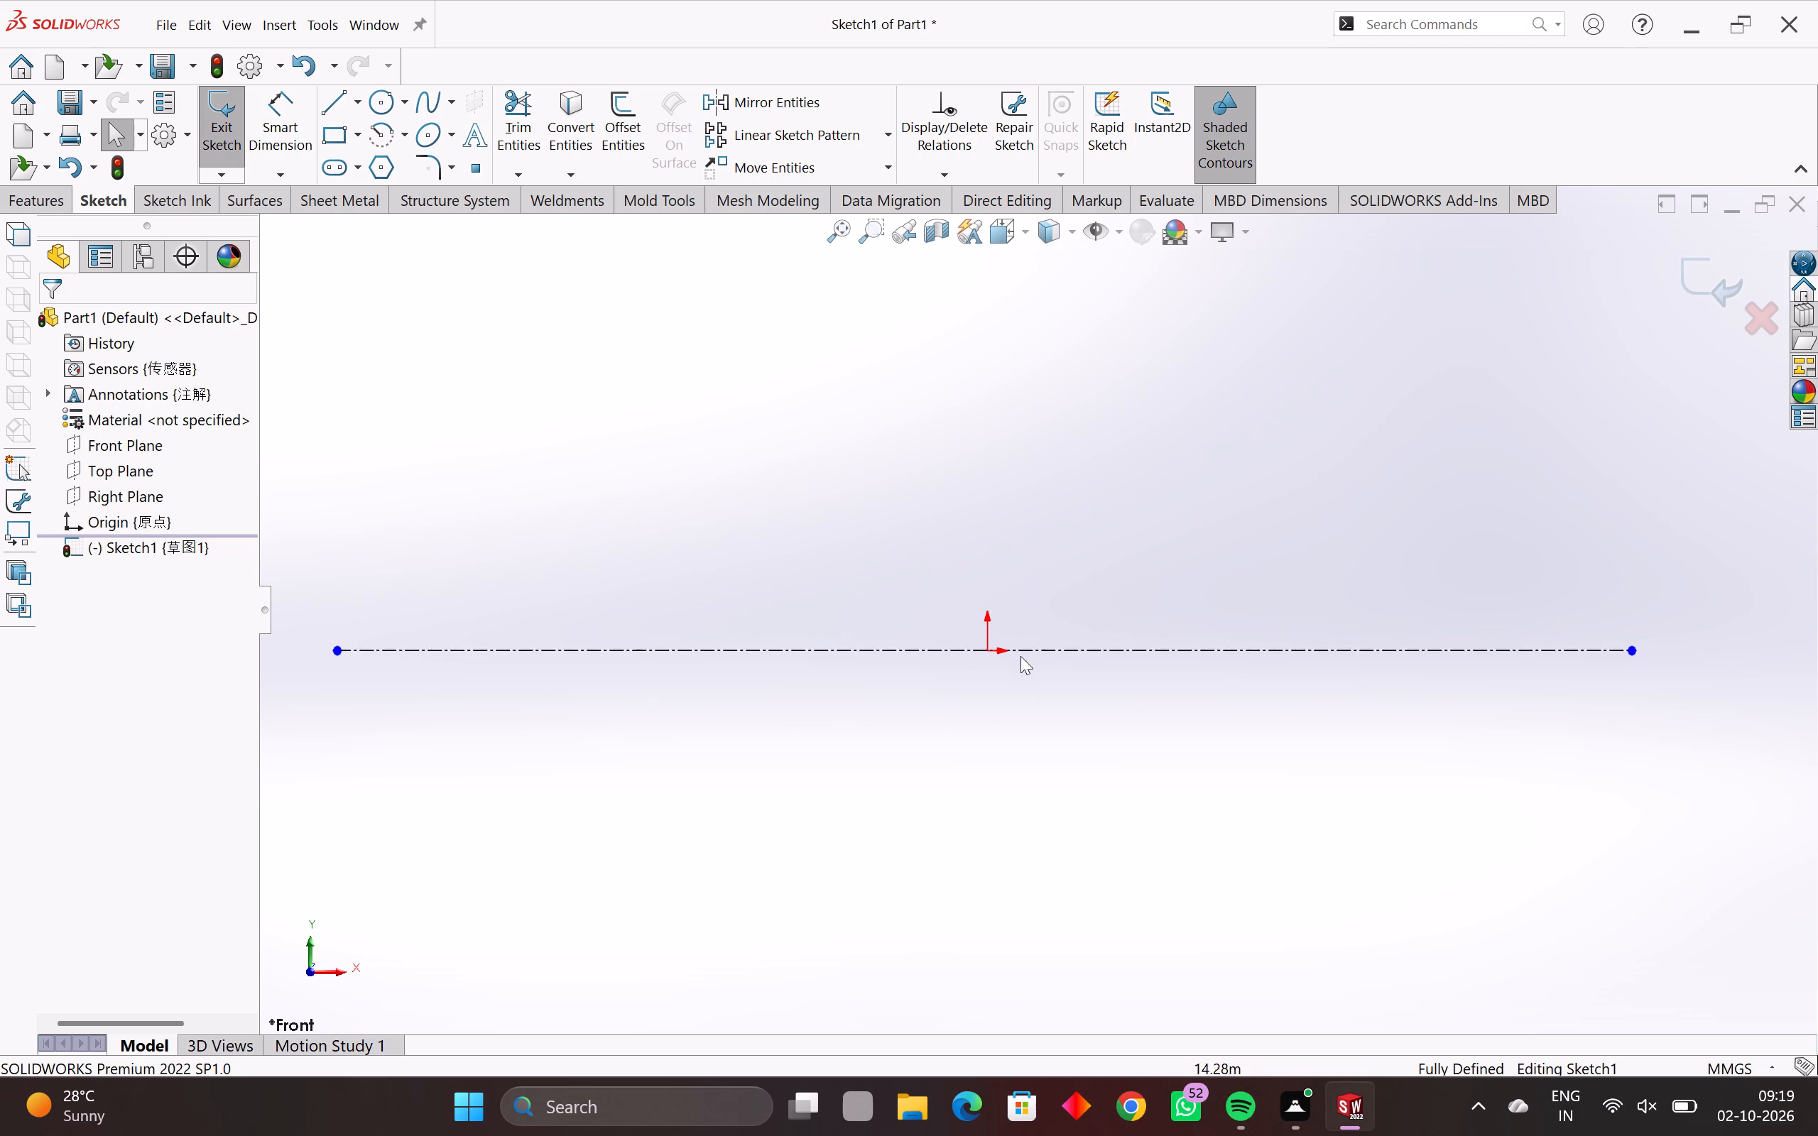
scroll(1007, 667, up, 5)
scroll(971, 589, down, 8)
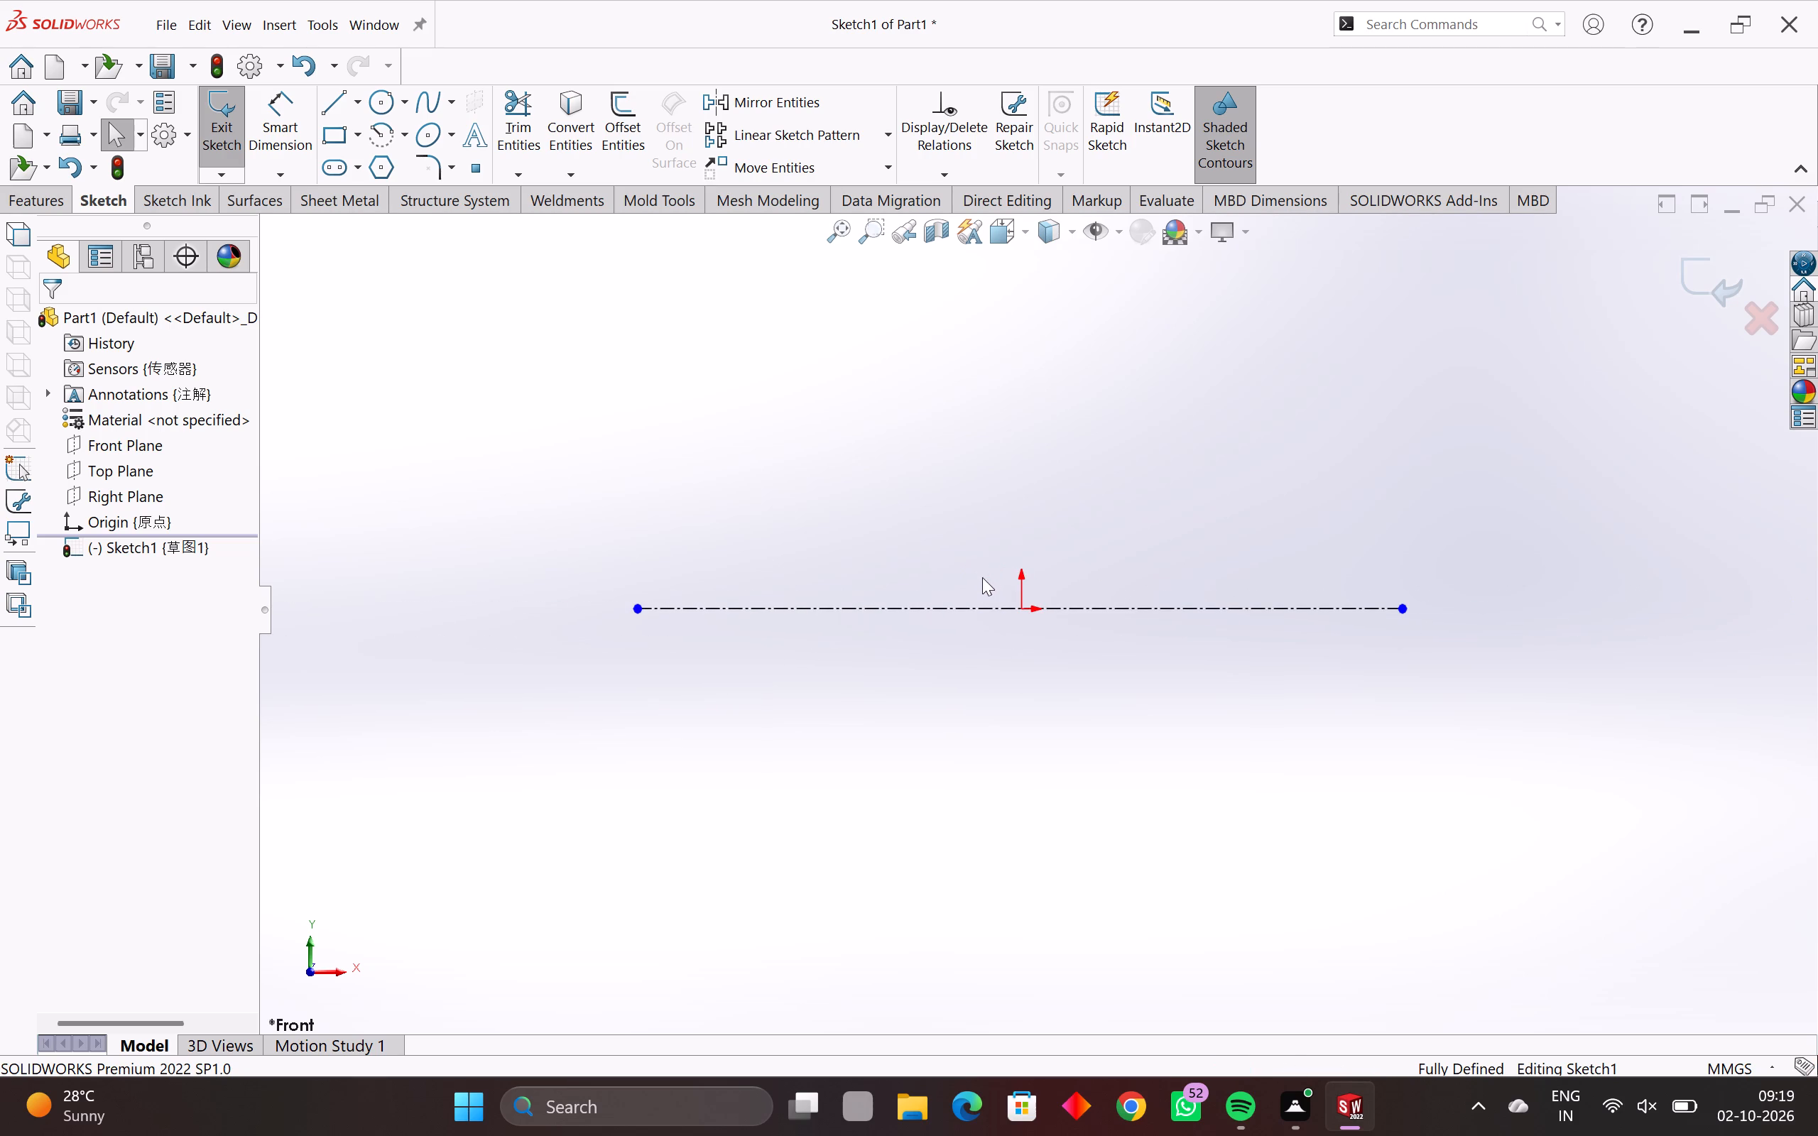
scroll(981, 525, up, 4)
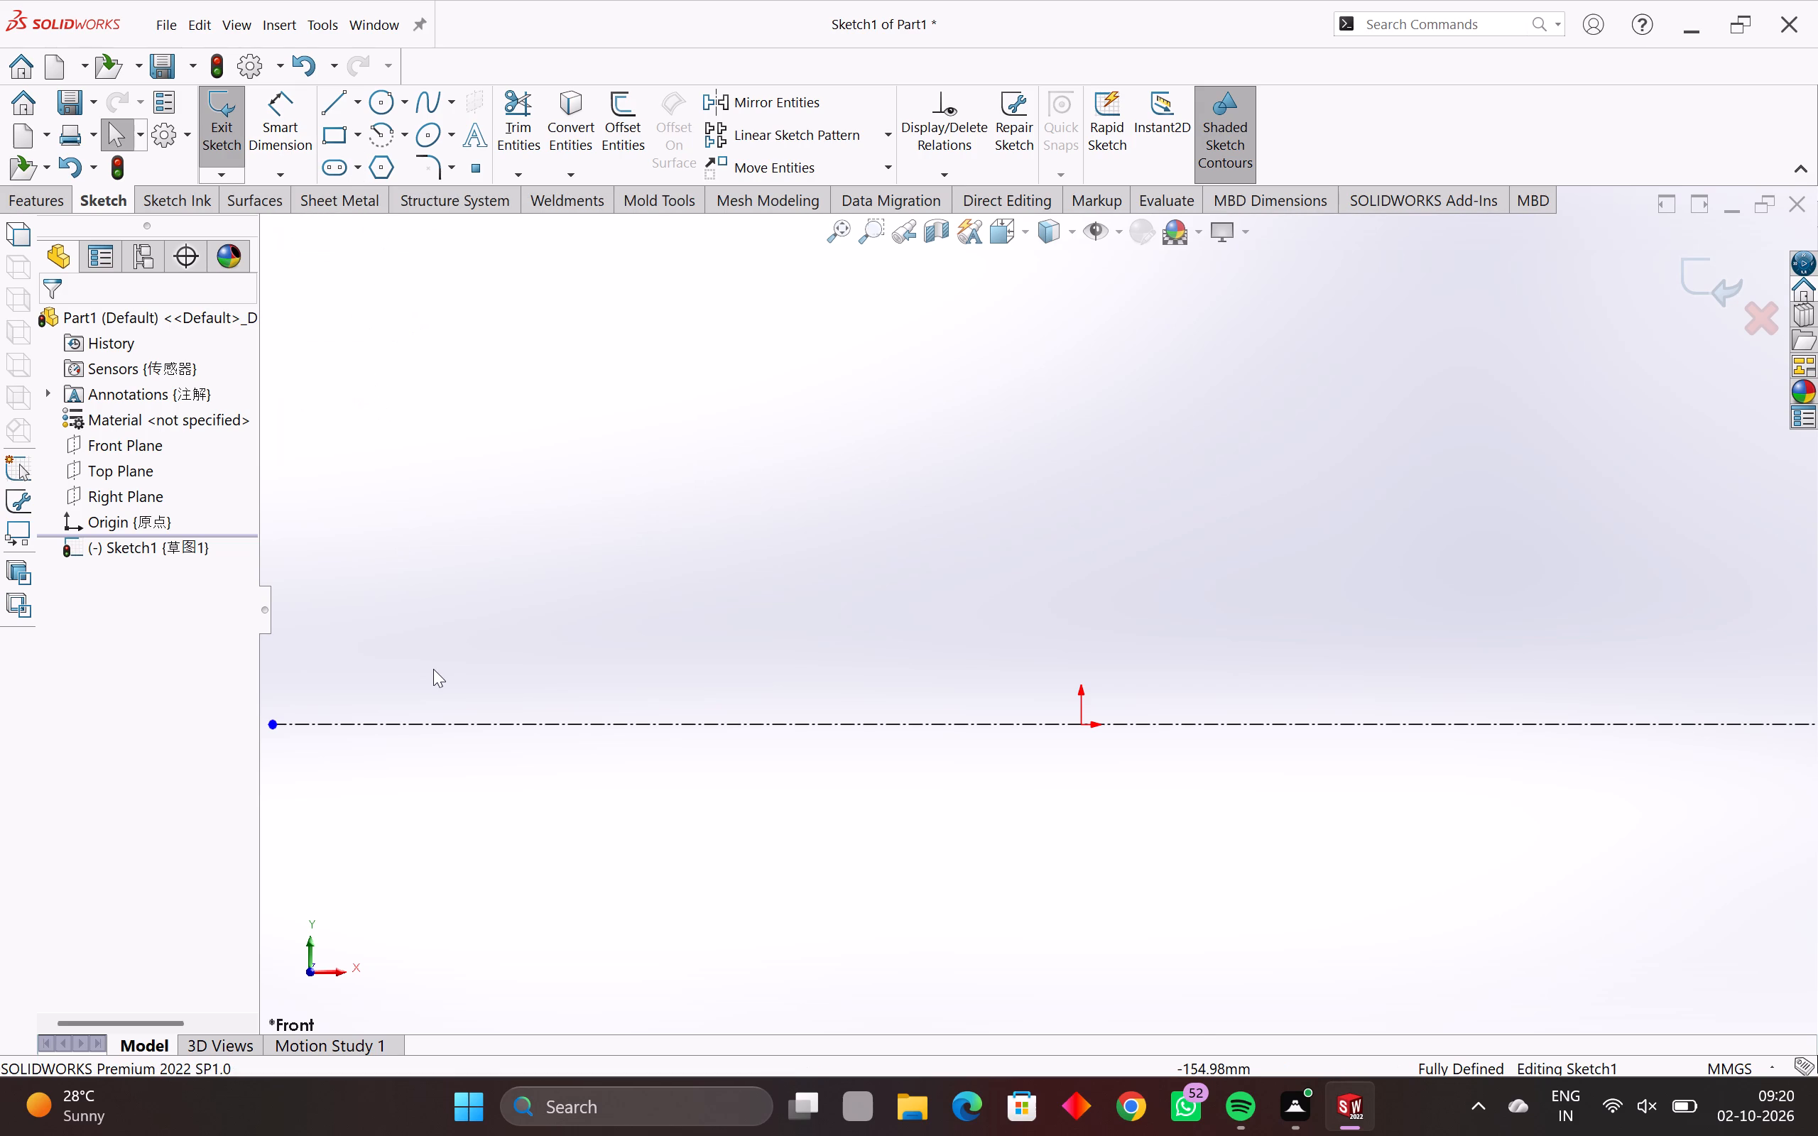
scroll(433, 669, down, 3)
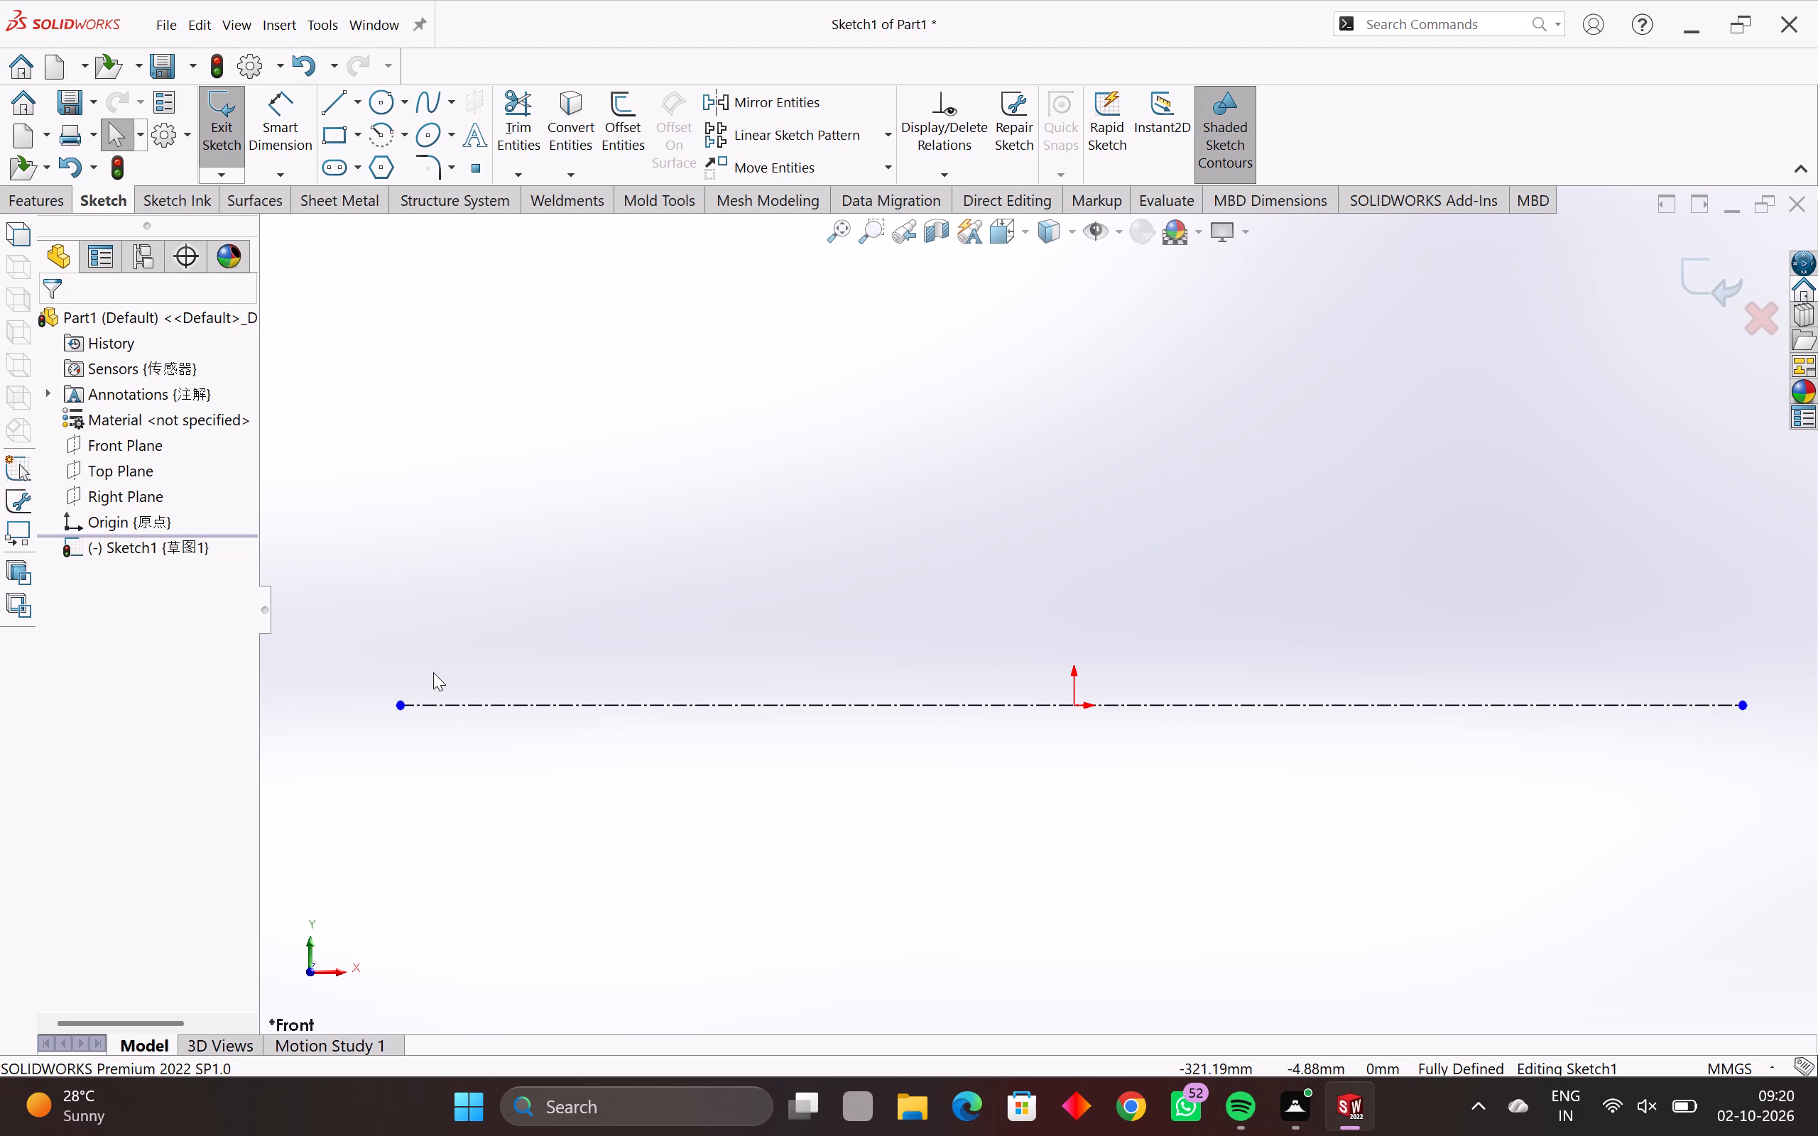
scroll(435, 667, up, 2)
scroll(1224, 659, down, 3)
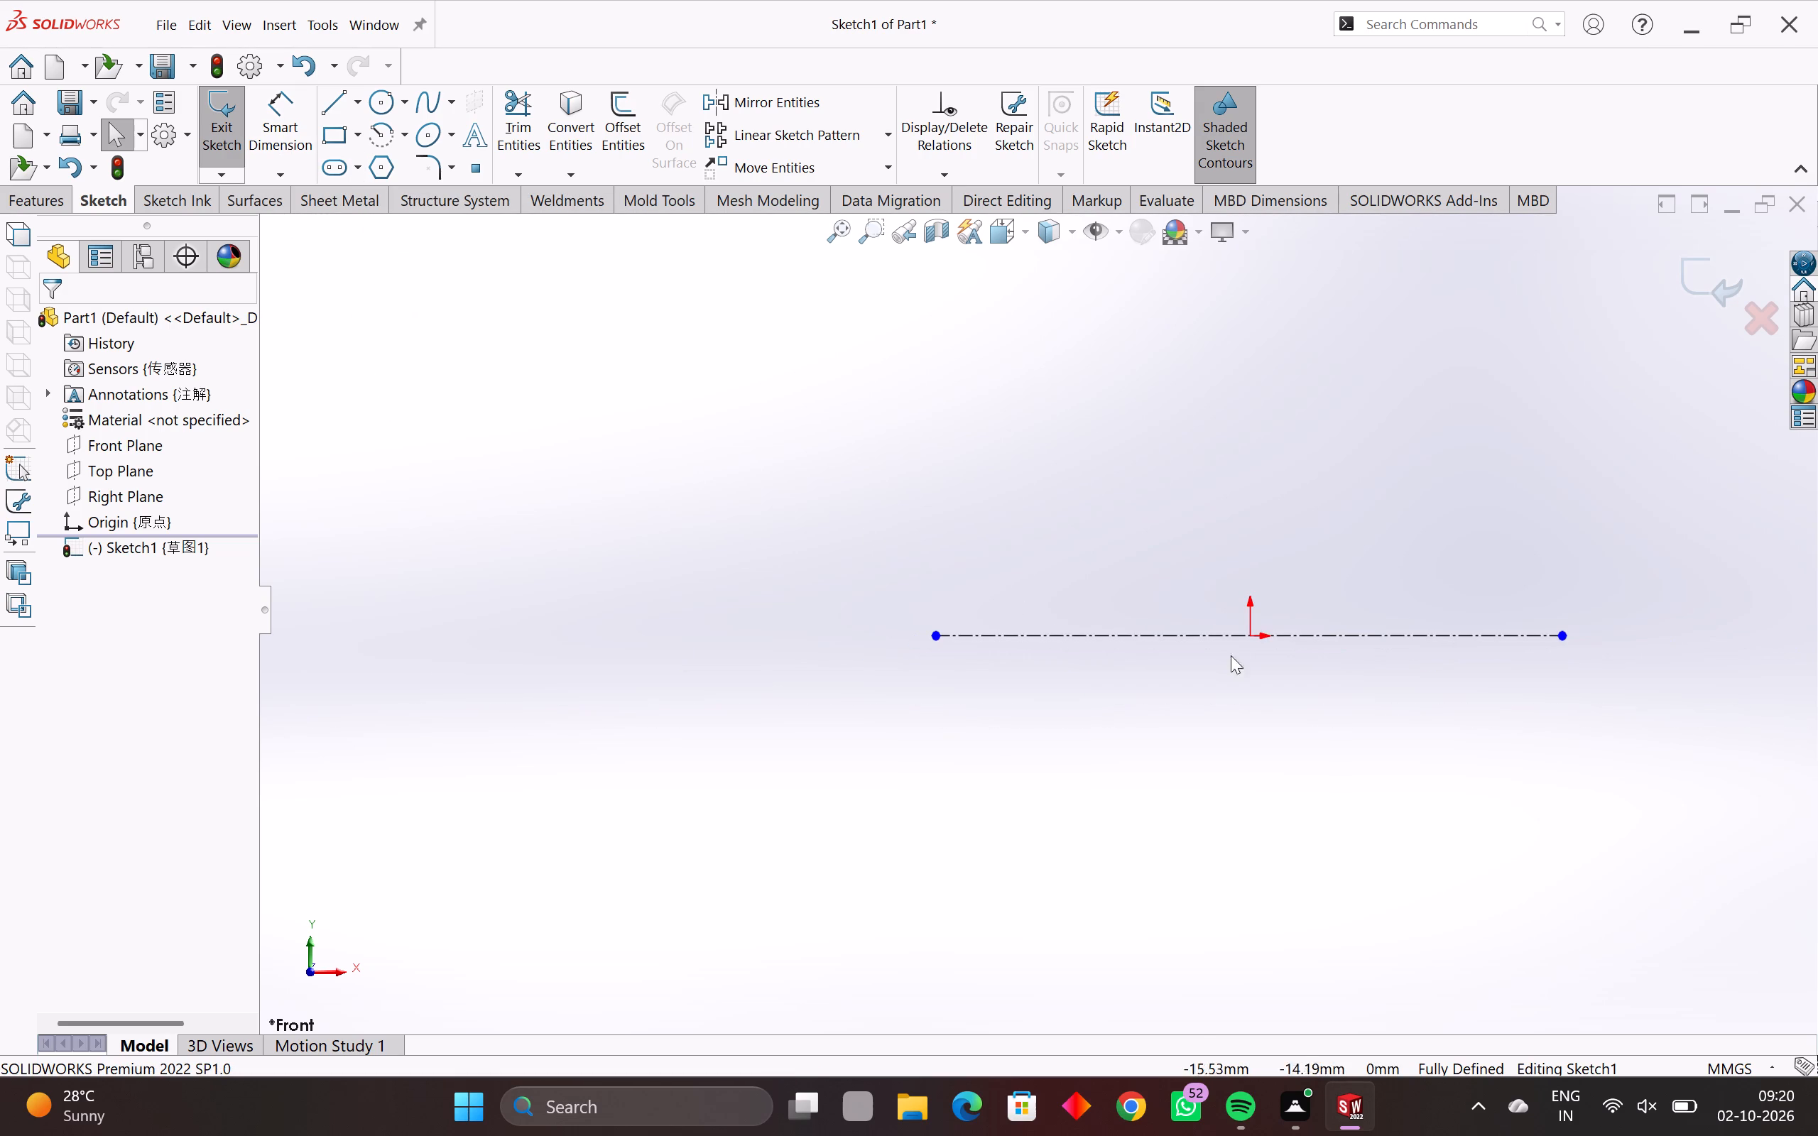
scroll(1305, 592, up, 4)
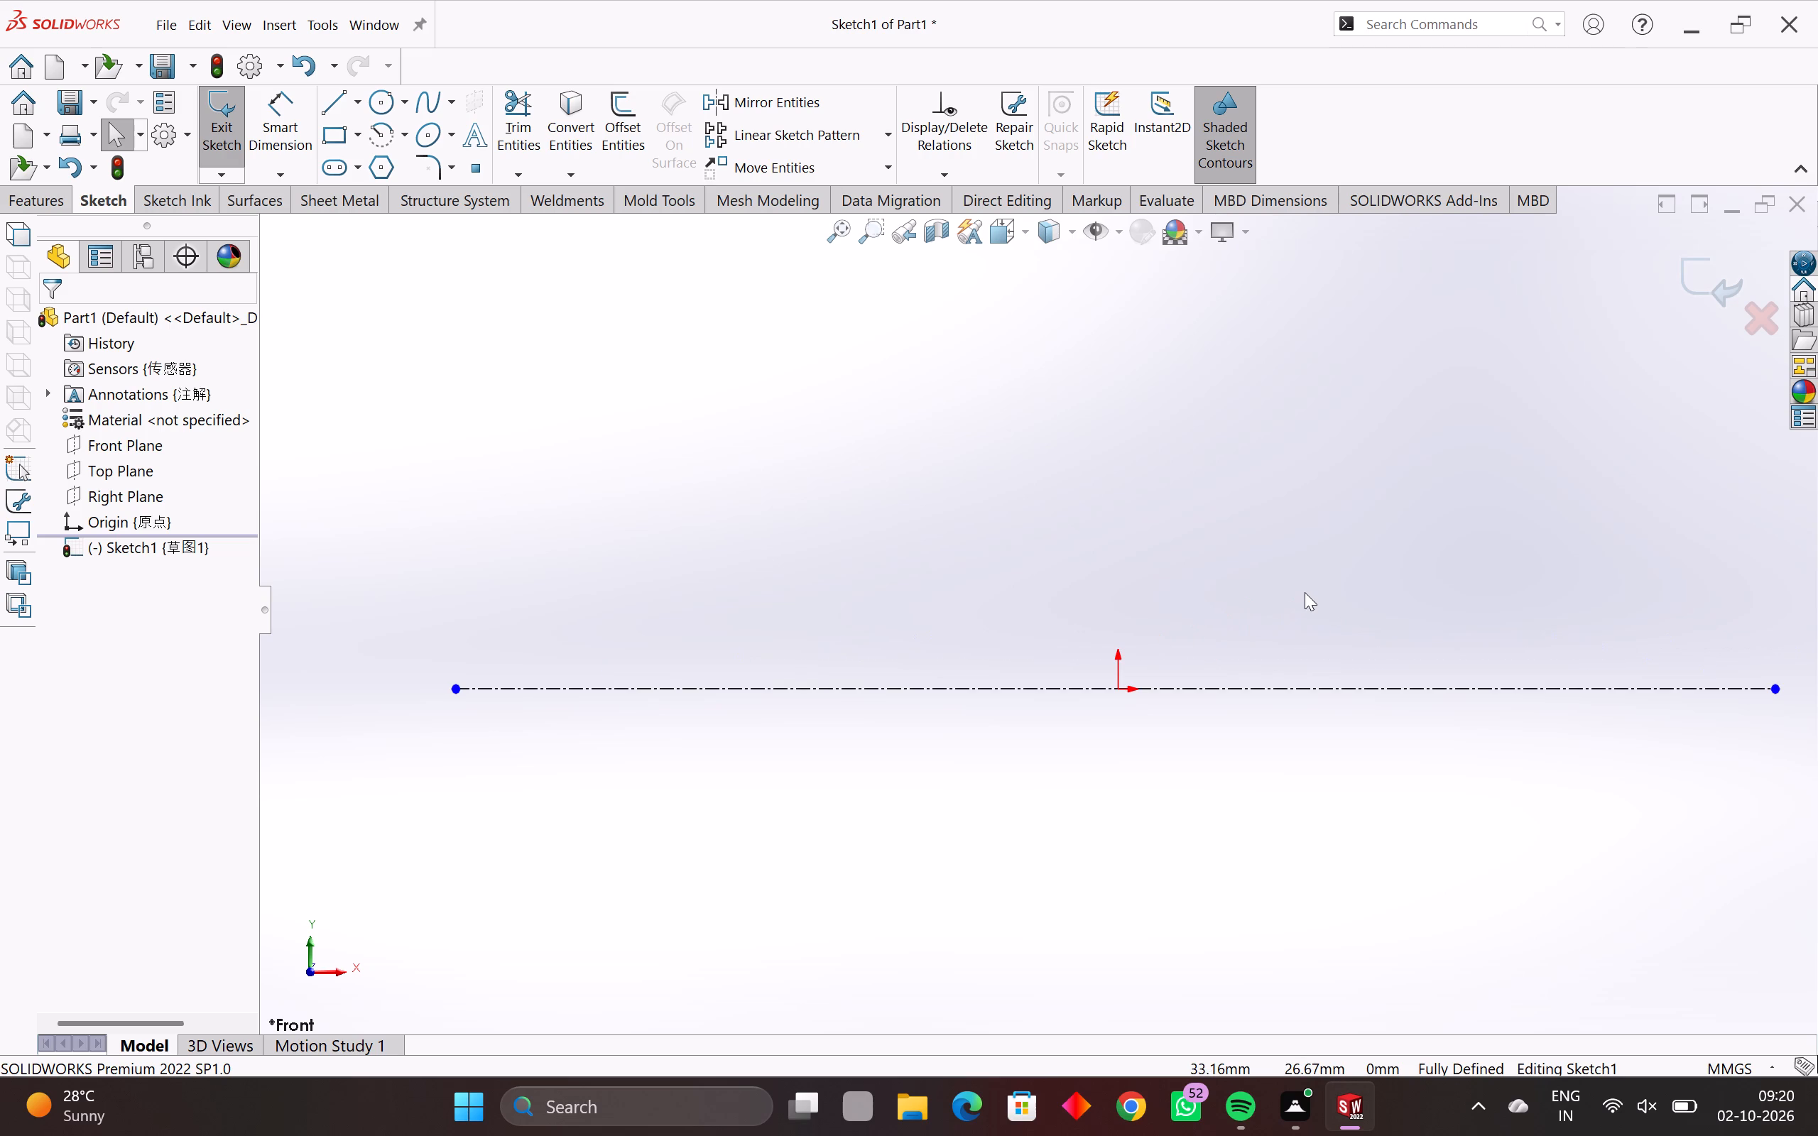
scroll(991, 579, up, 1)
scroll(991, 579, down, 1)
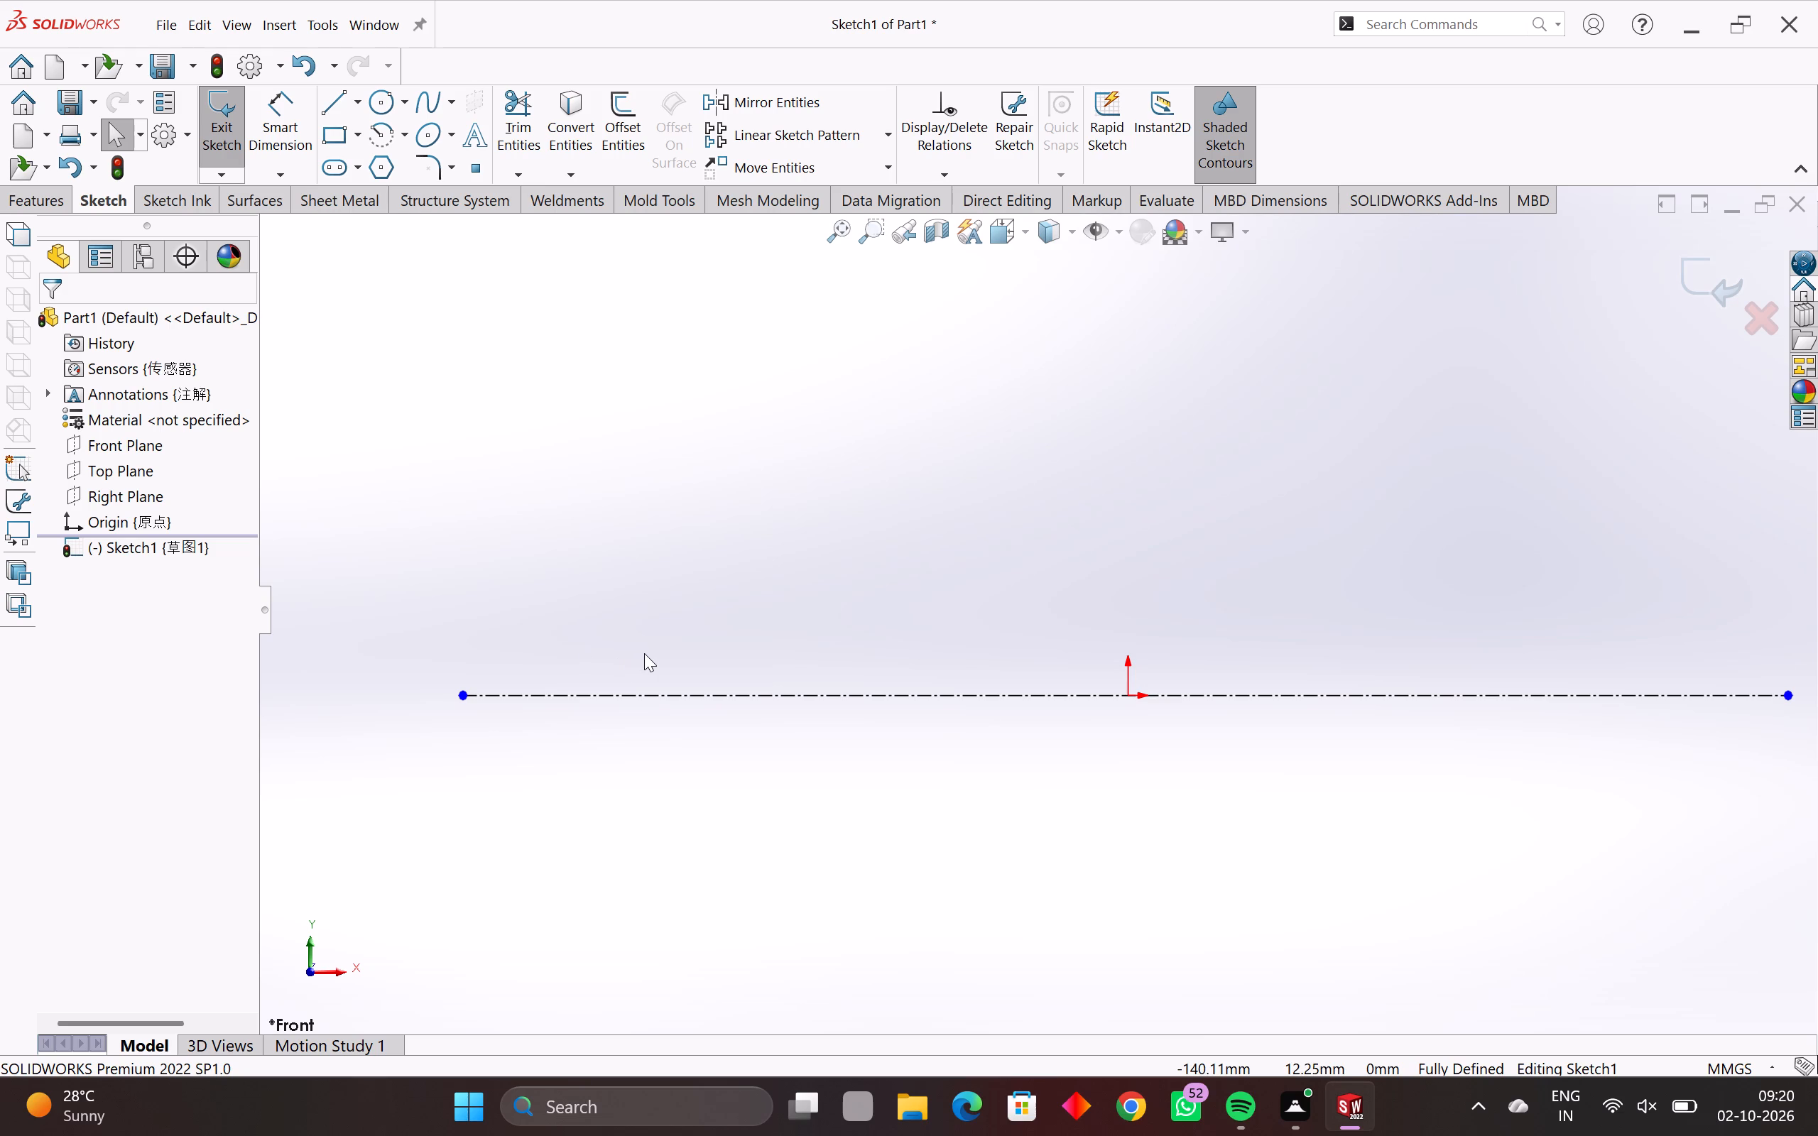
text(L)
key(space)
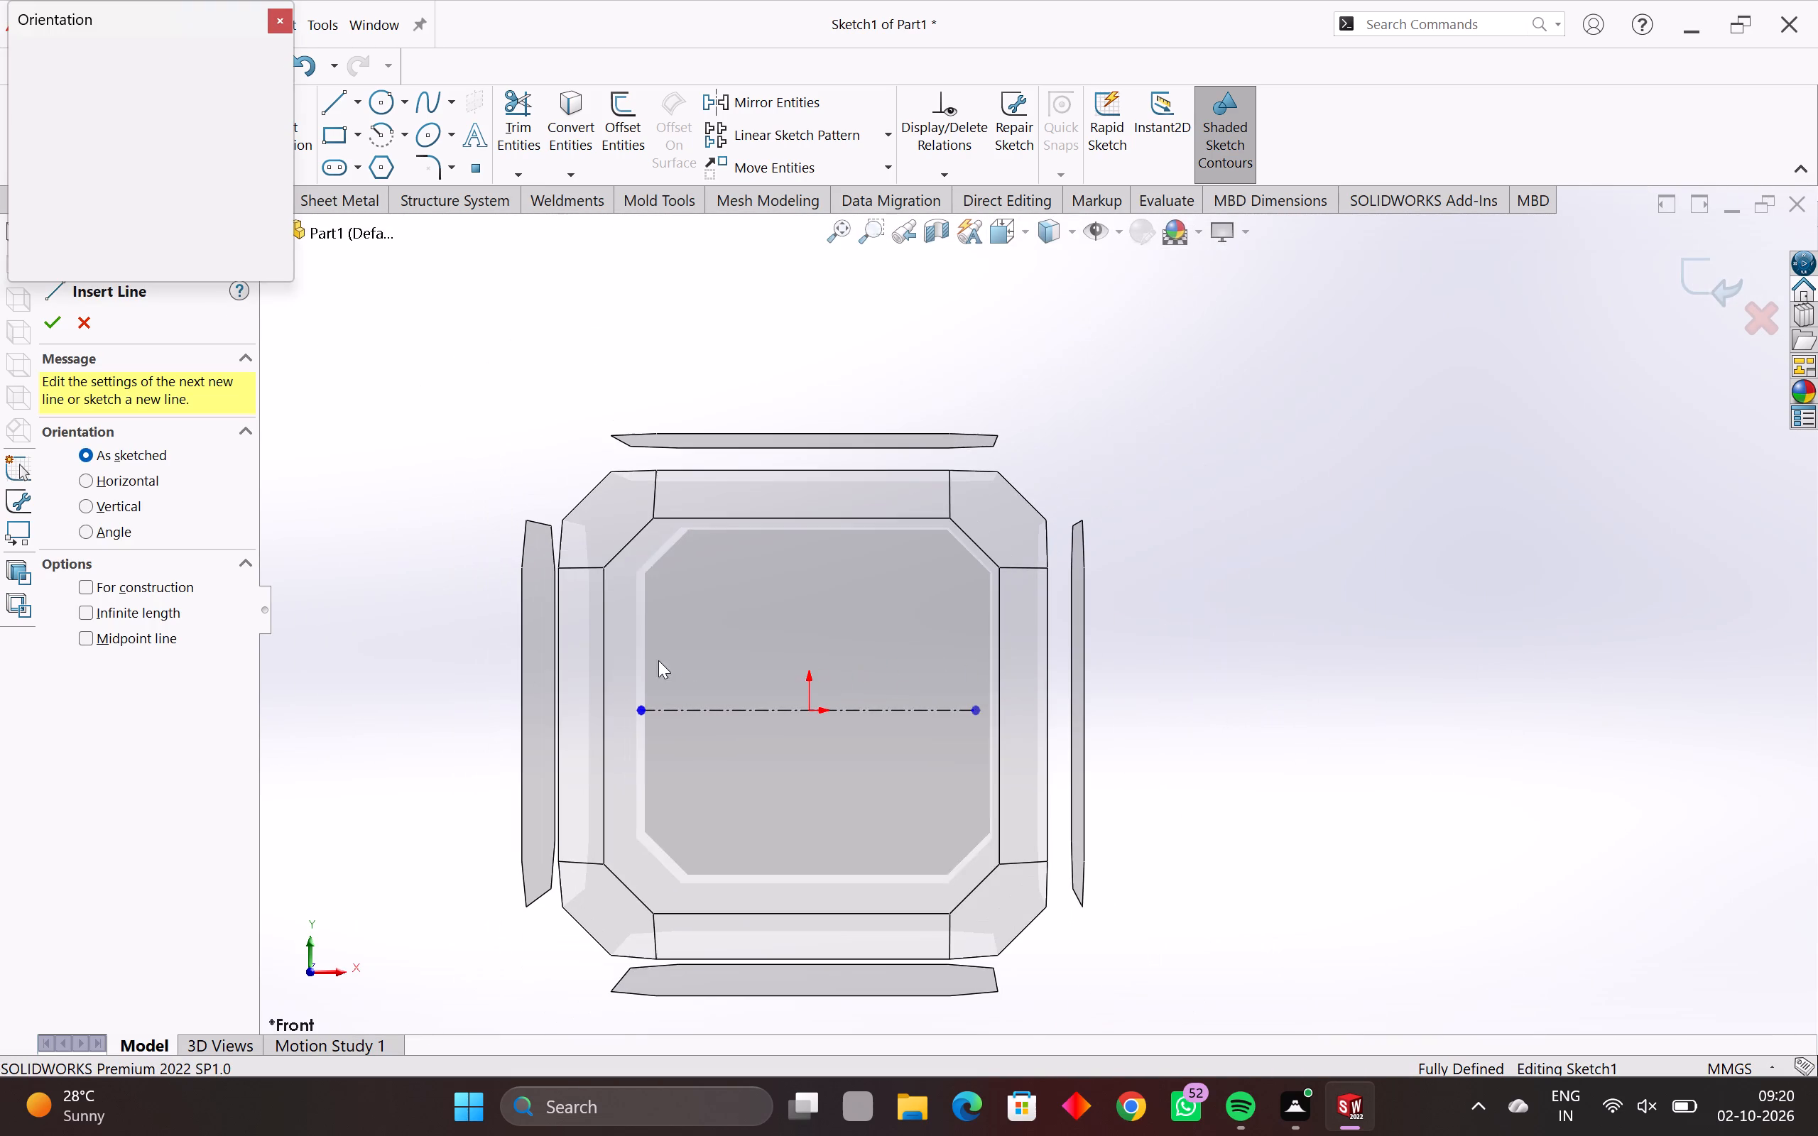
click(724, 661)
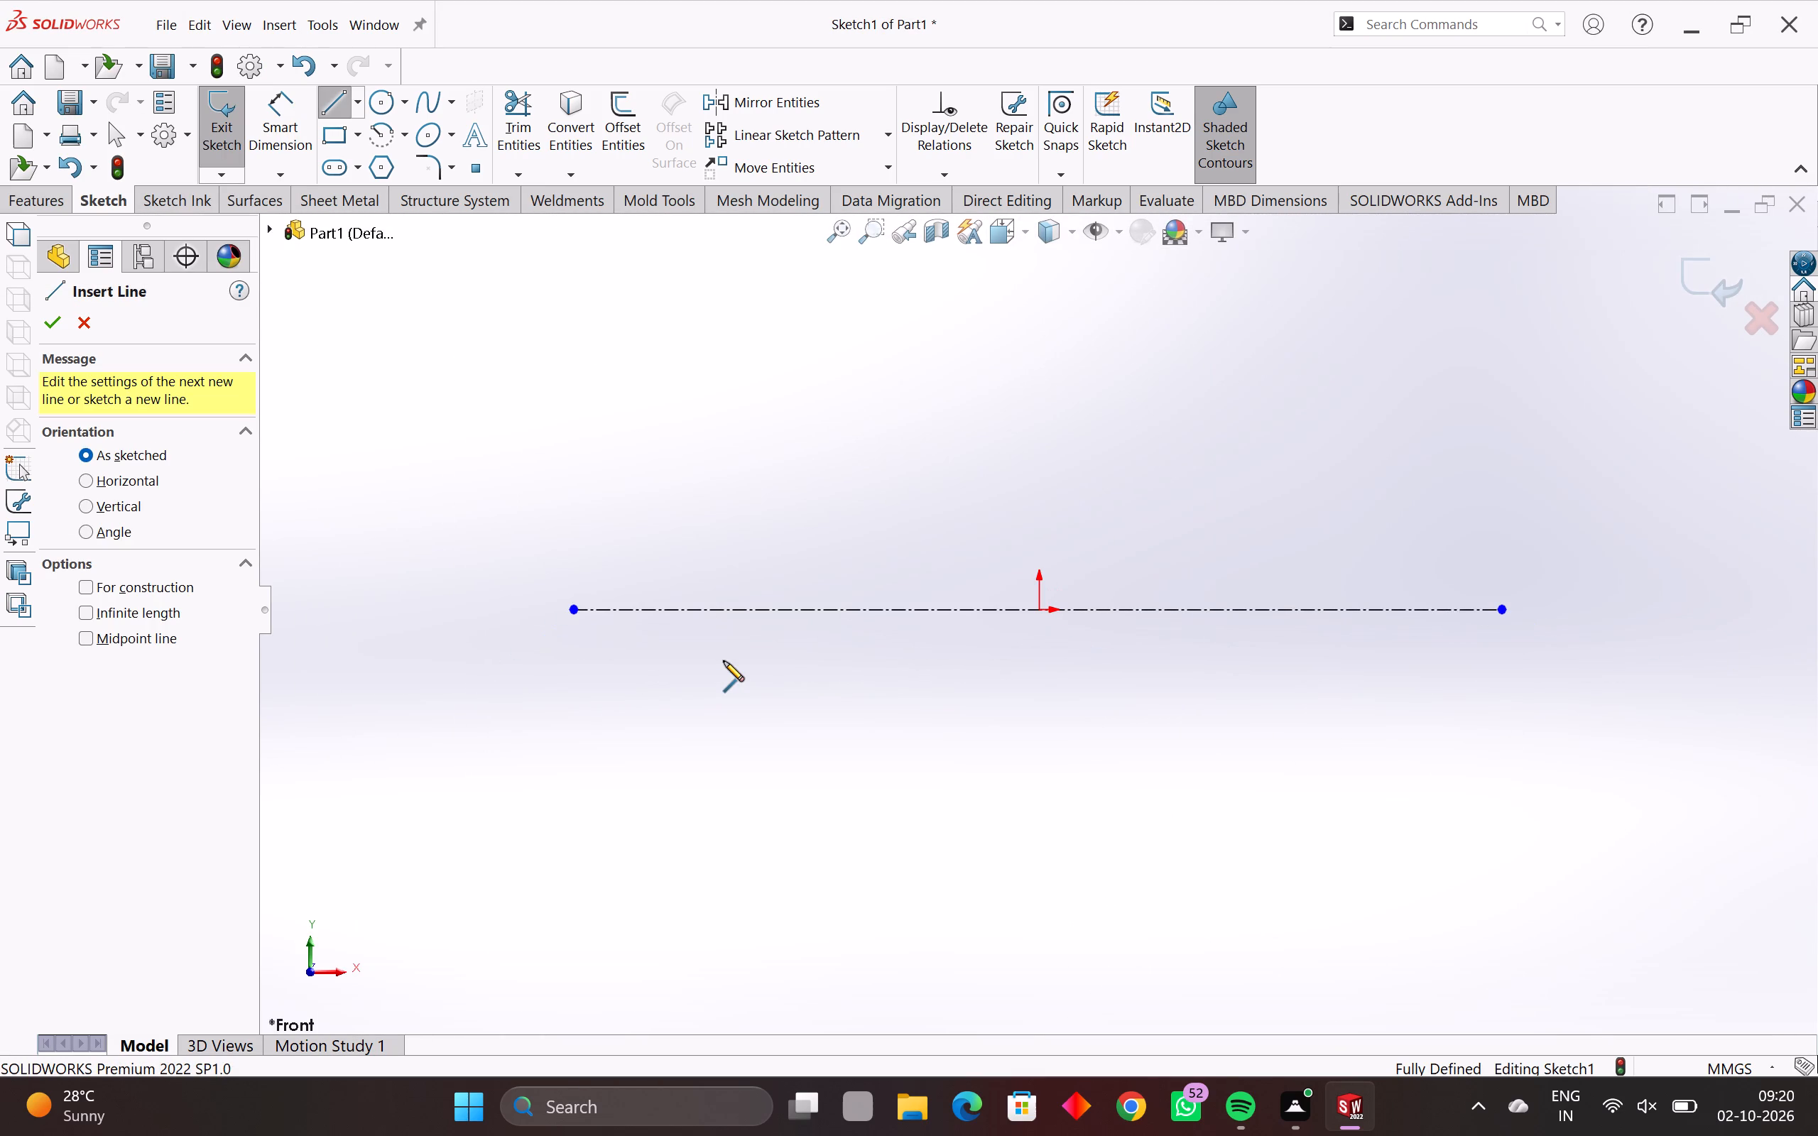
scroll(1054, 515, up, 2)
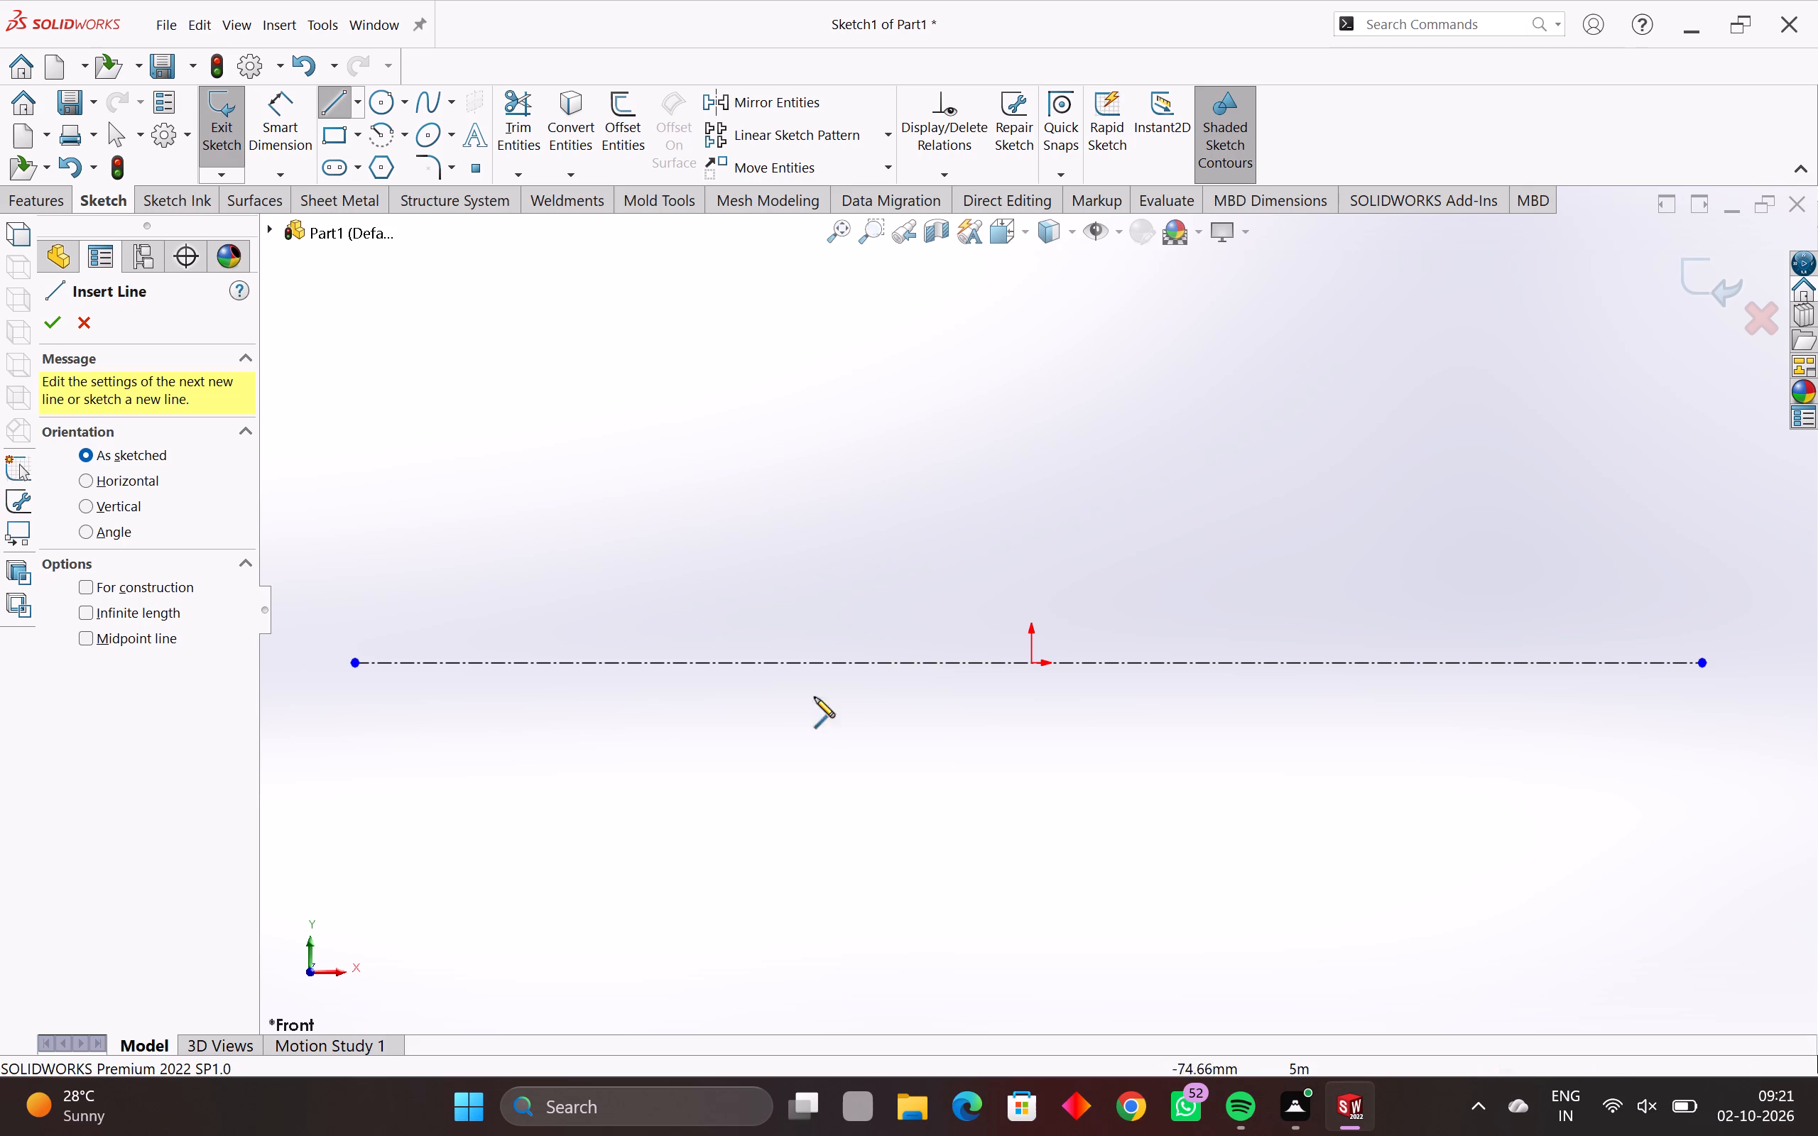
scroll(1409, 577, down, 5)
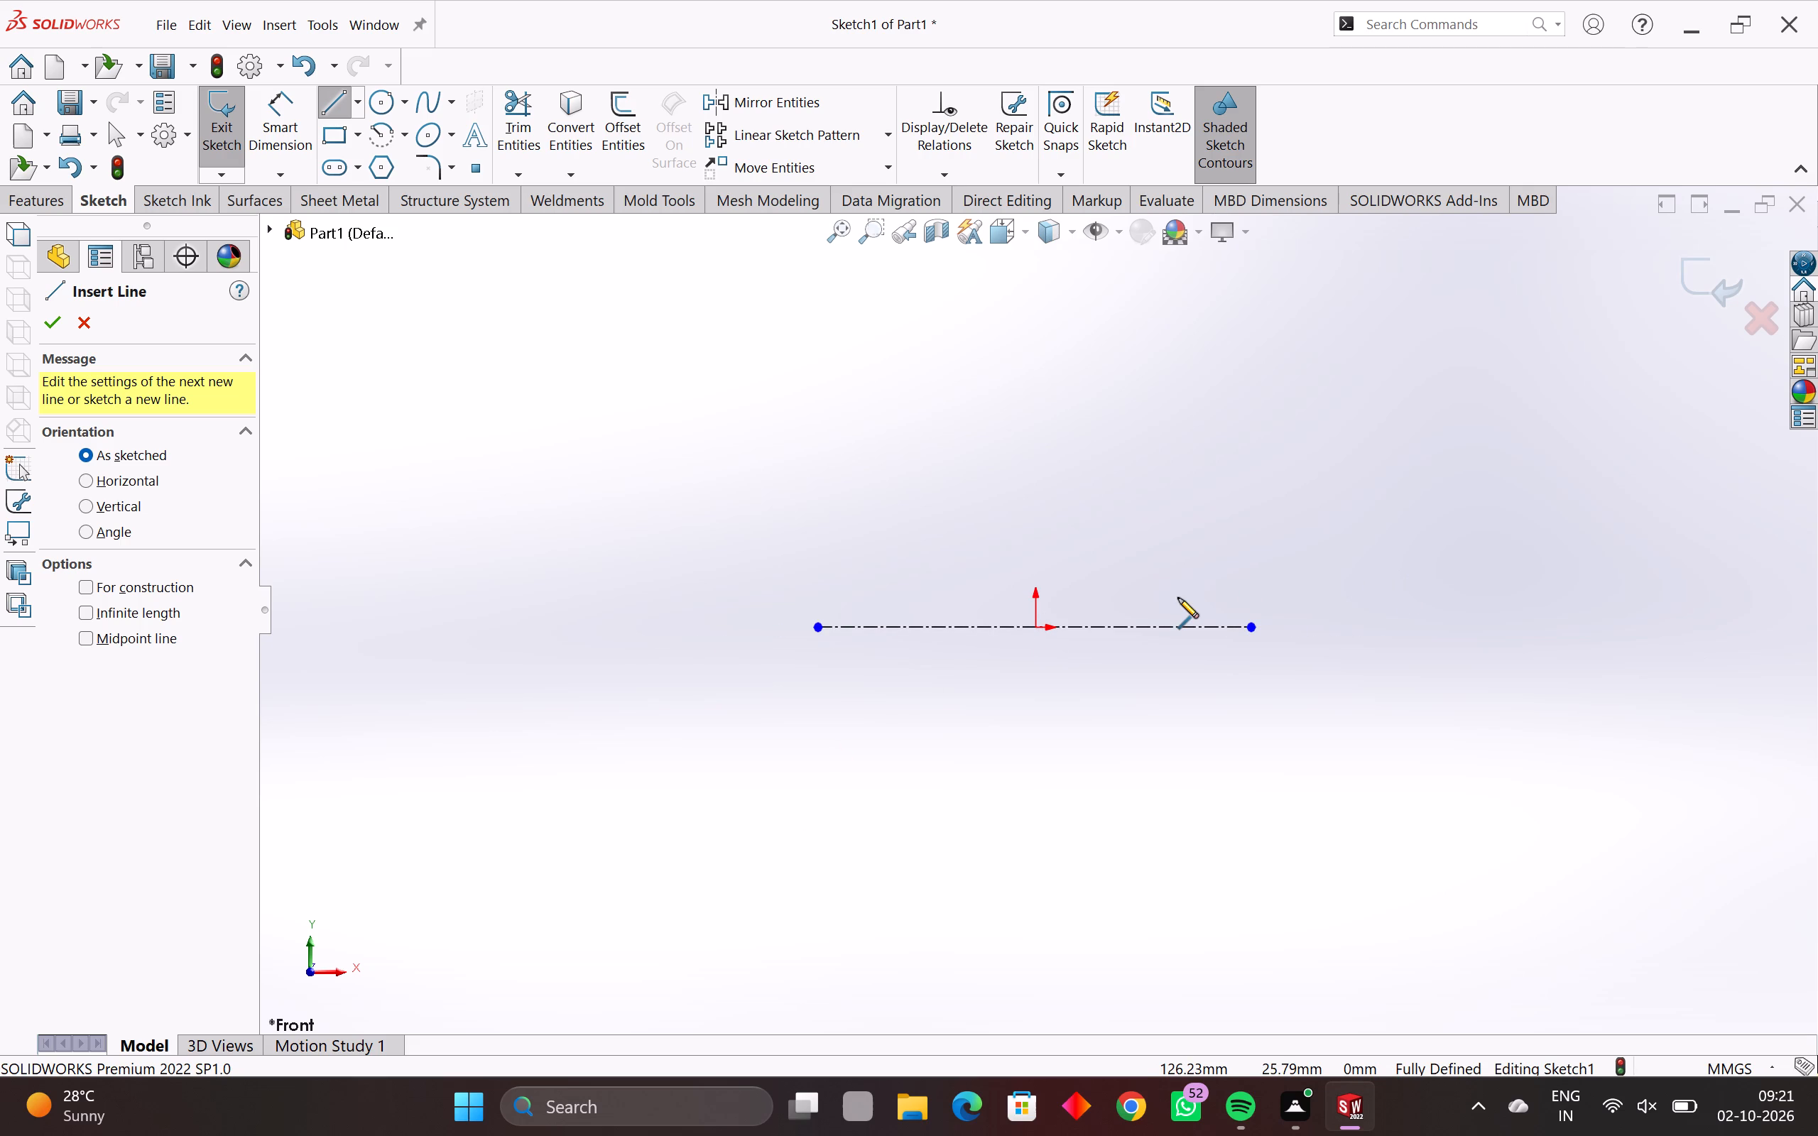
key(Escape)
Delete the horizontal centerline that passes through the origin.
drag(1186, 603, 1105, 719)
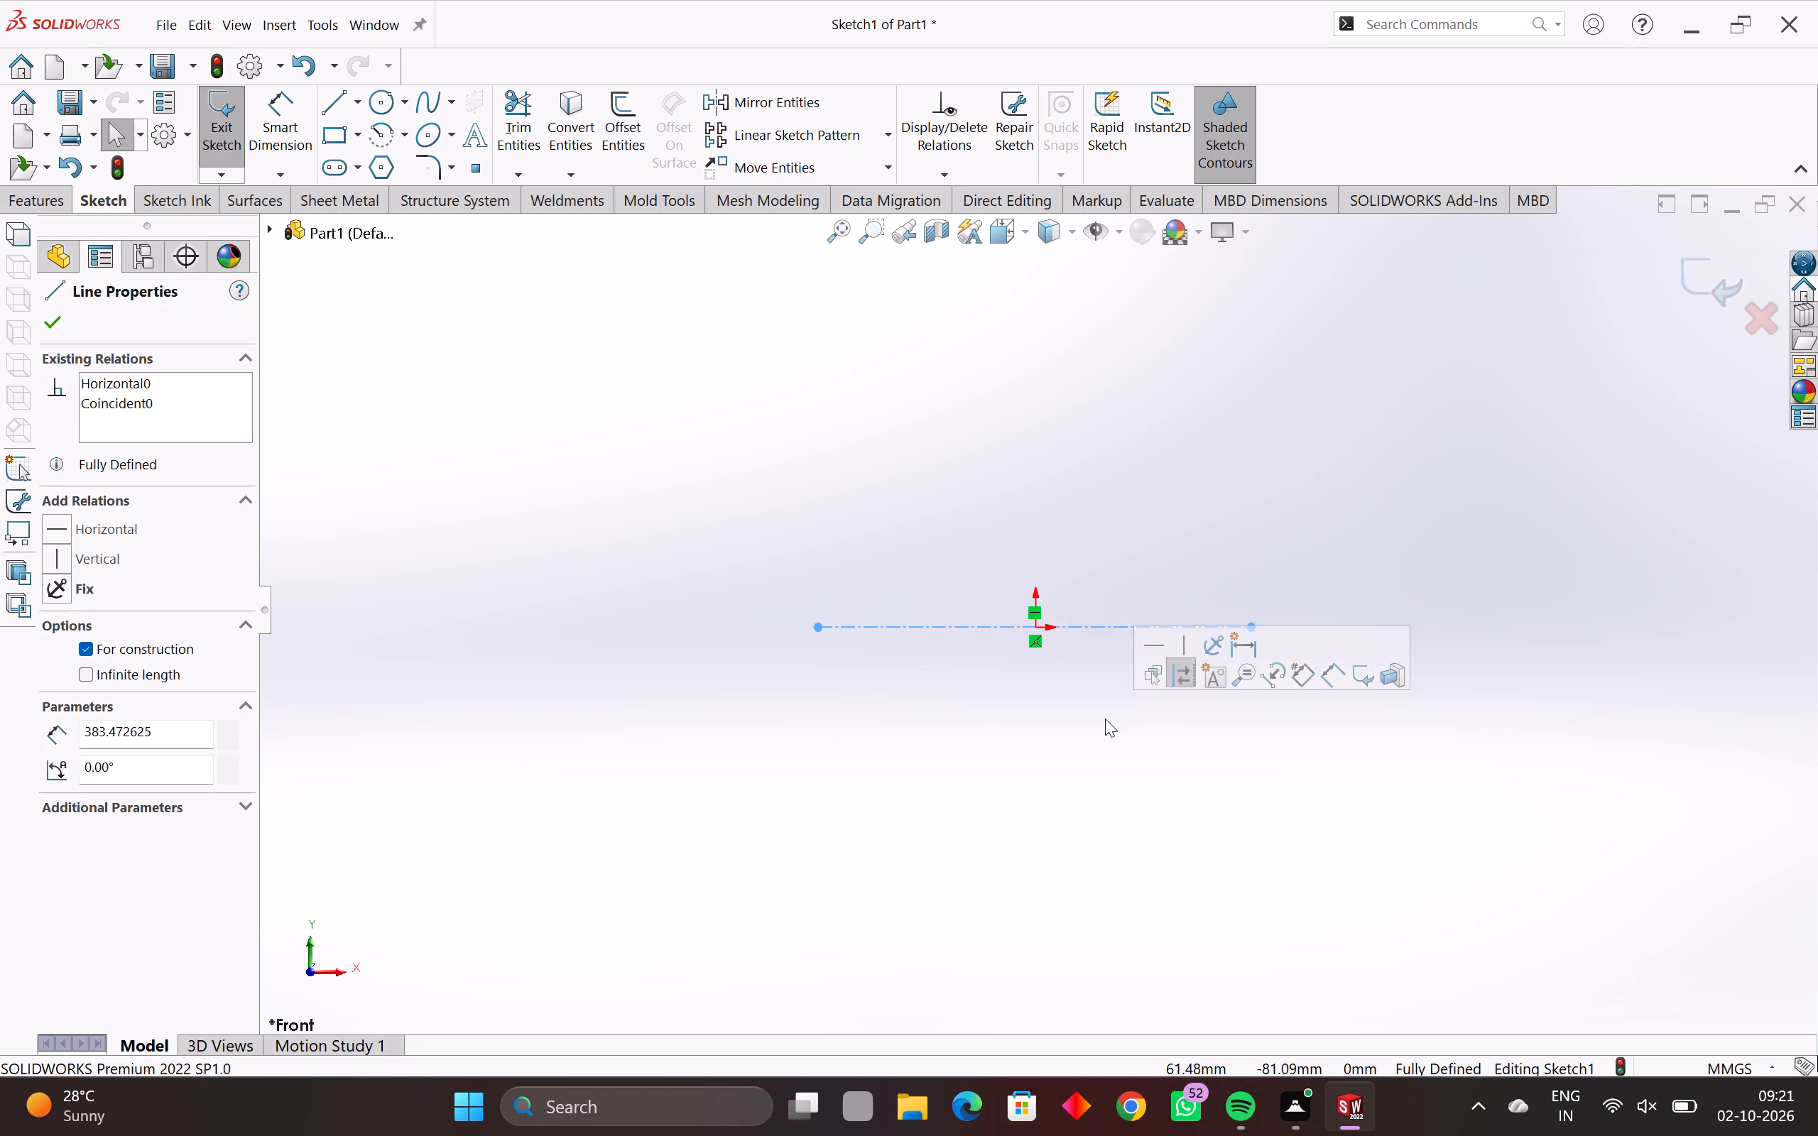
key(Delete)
Sketch a horizontal centerline through the origin, reaching about 248 mm to its right and about 92 mm to its left.
scroll(1177, 605, up, 6)
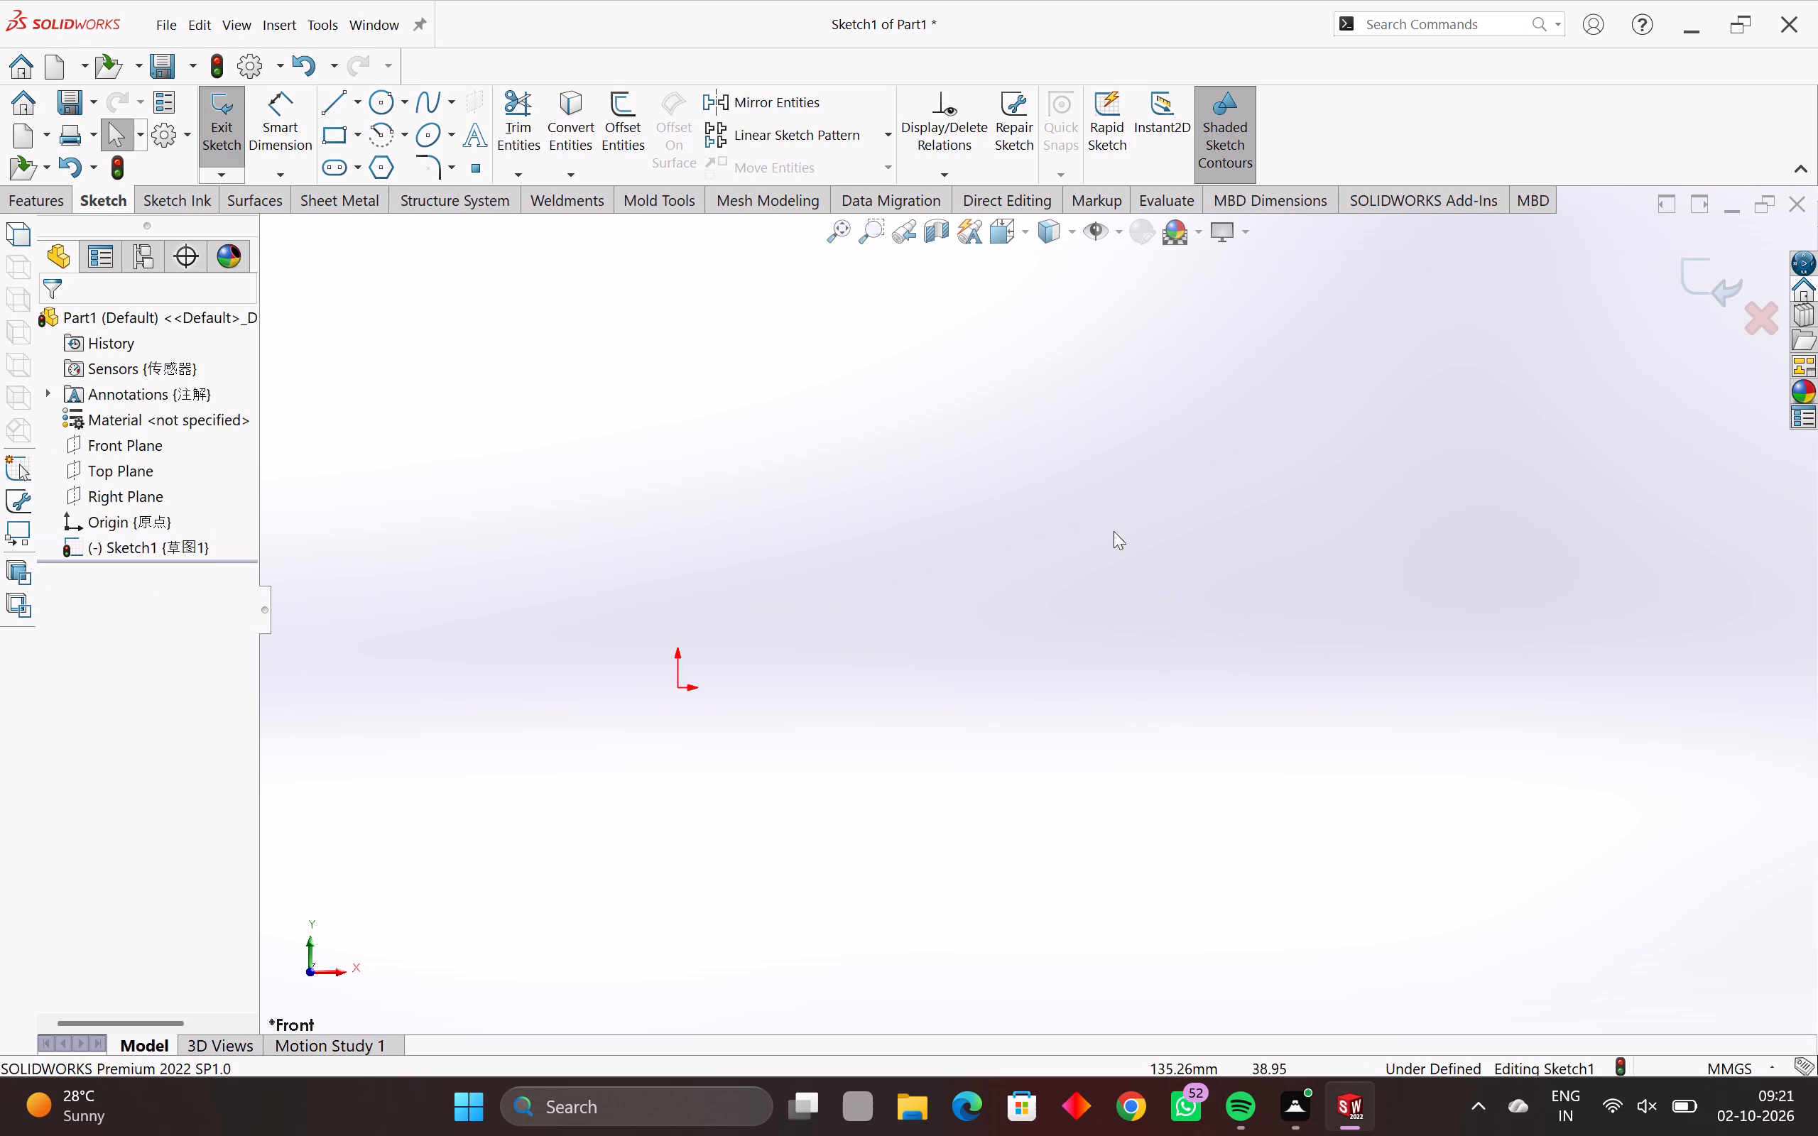
scroll(1114, 531, up, 2)
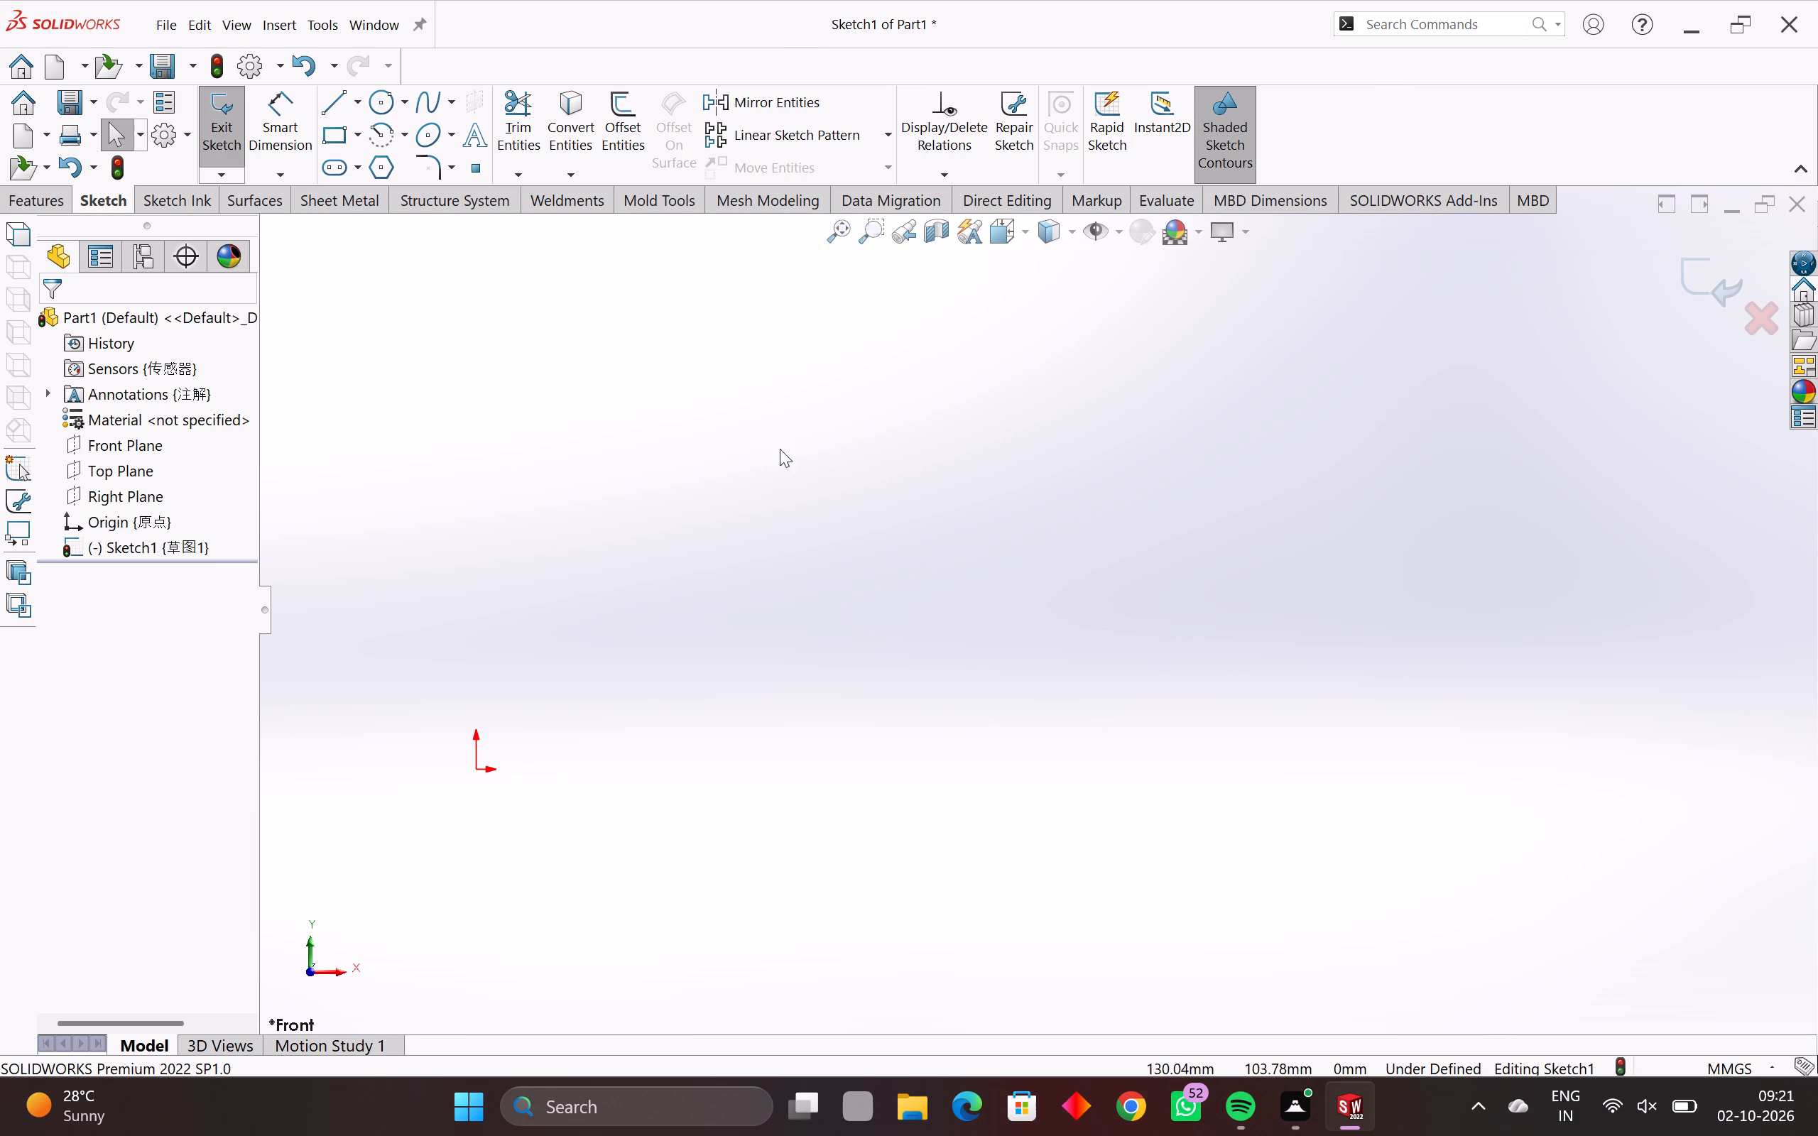
scroll(884, 928, down, 3)
scroll(807, 655, up, 2)
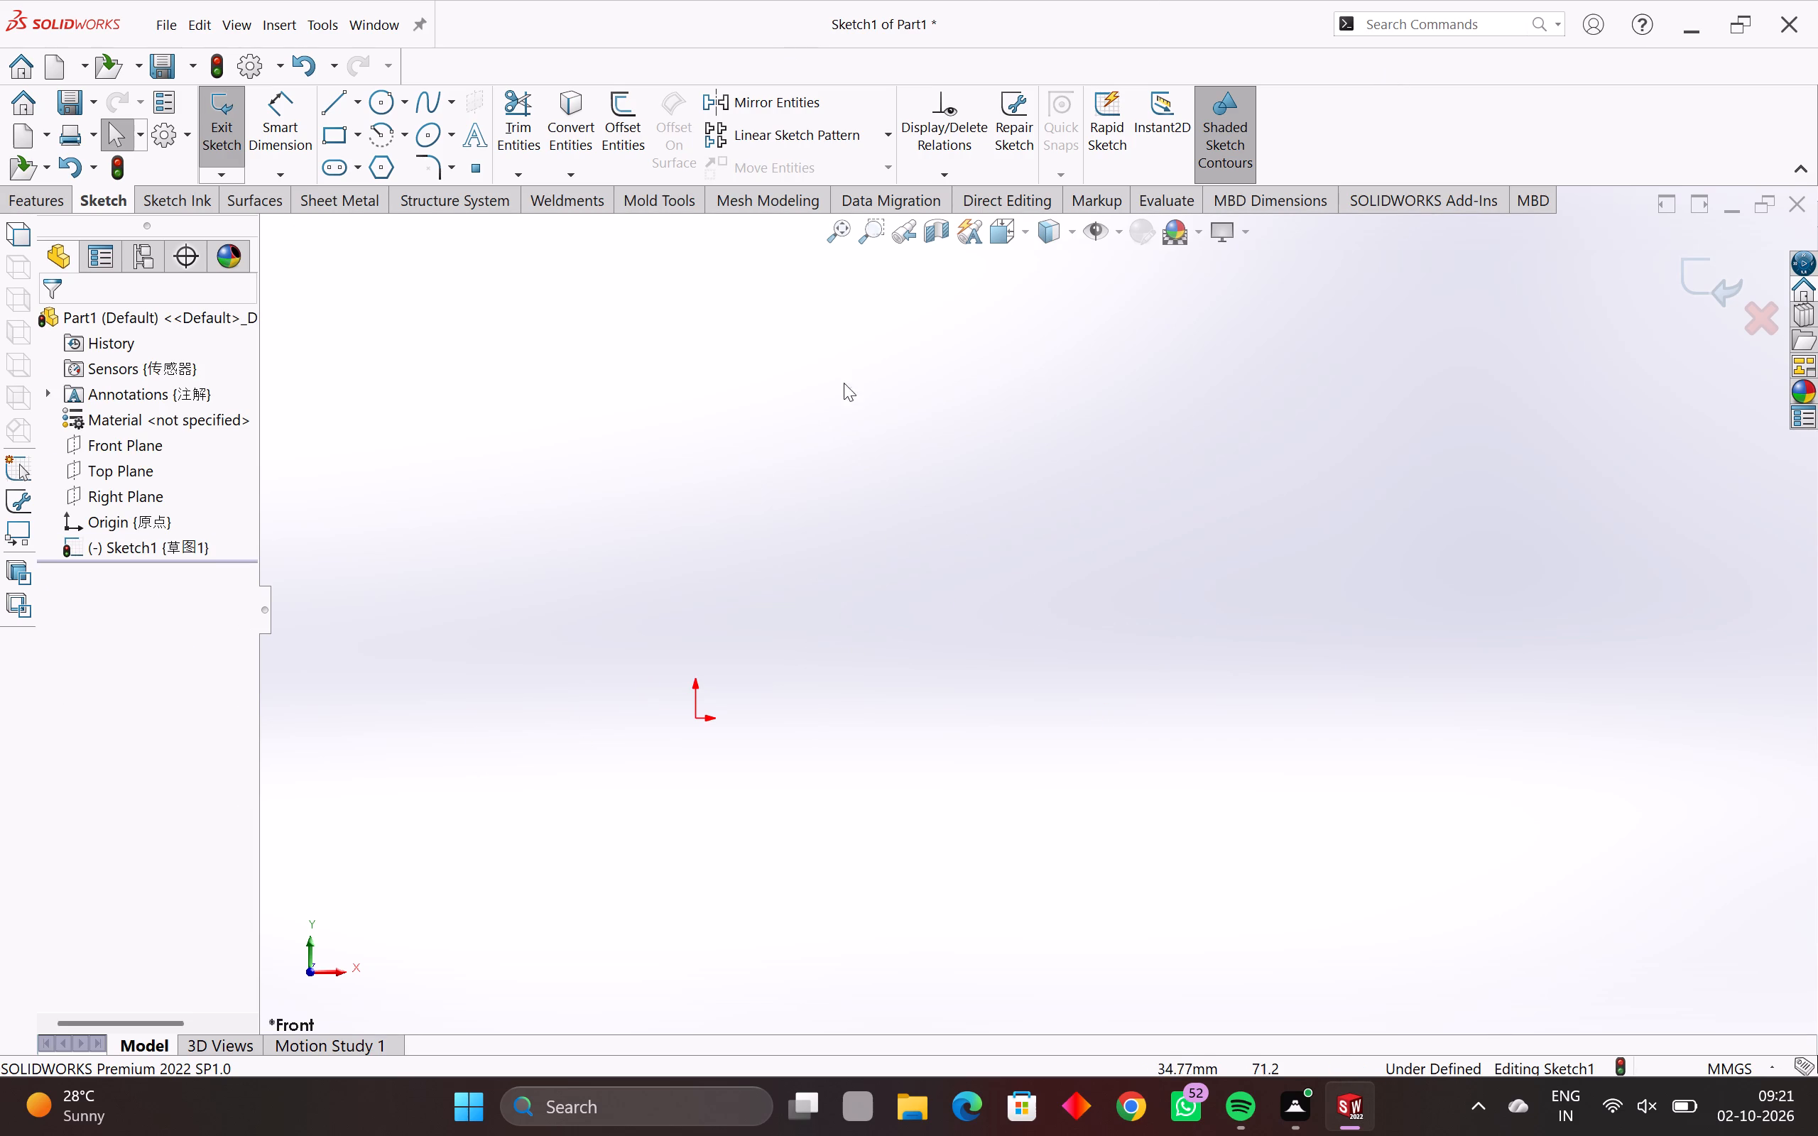
click(362, 106)
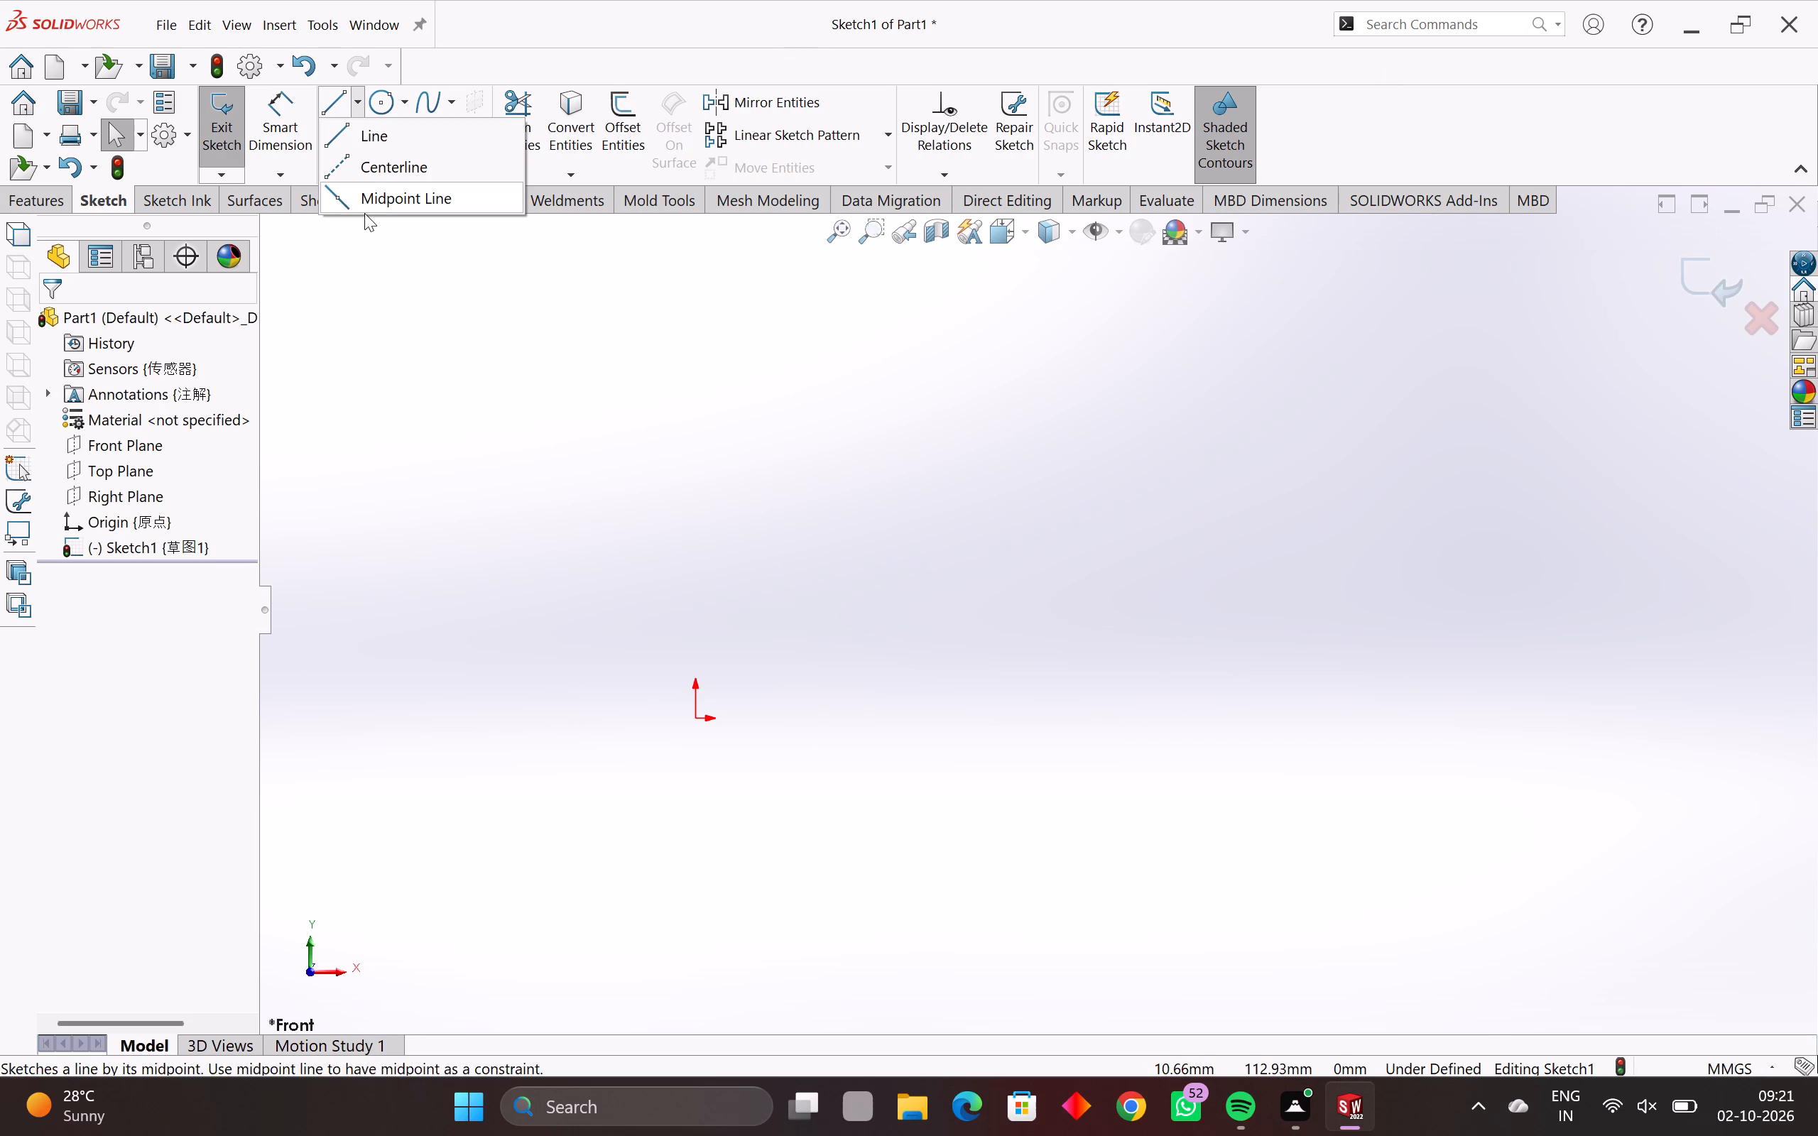
click(394, 169)
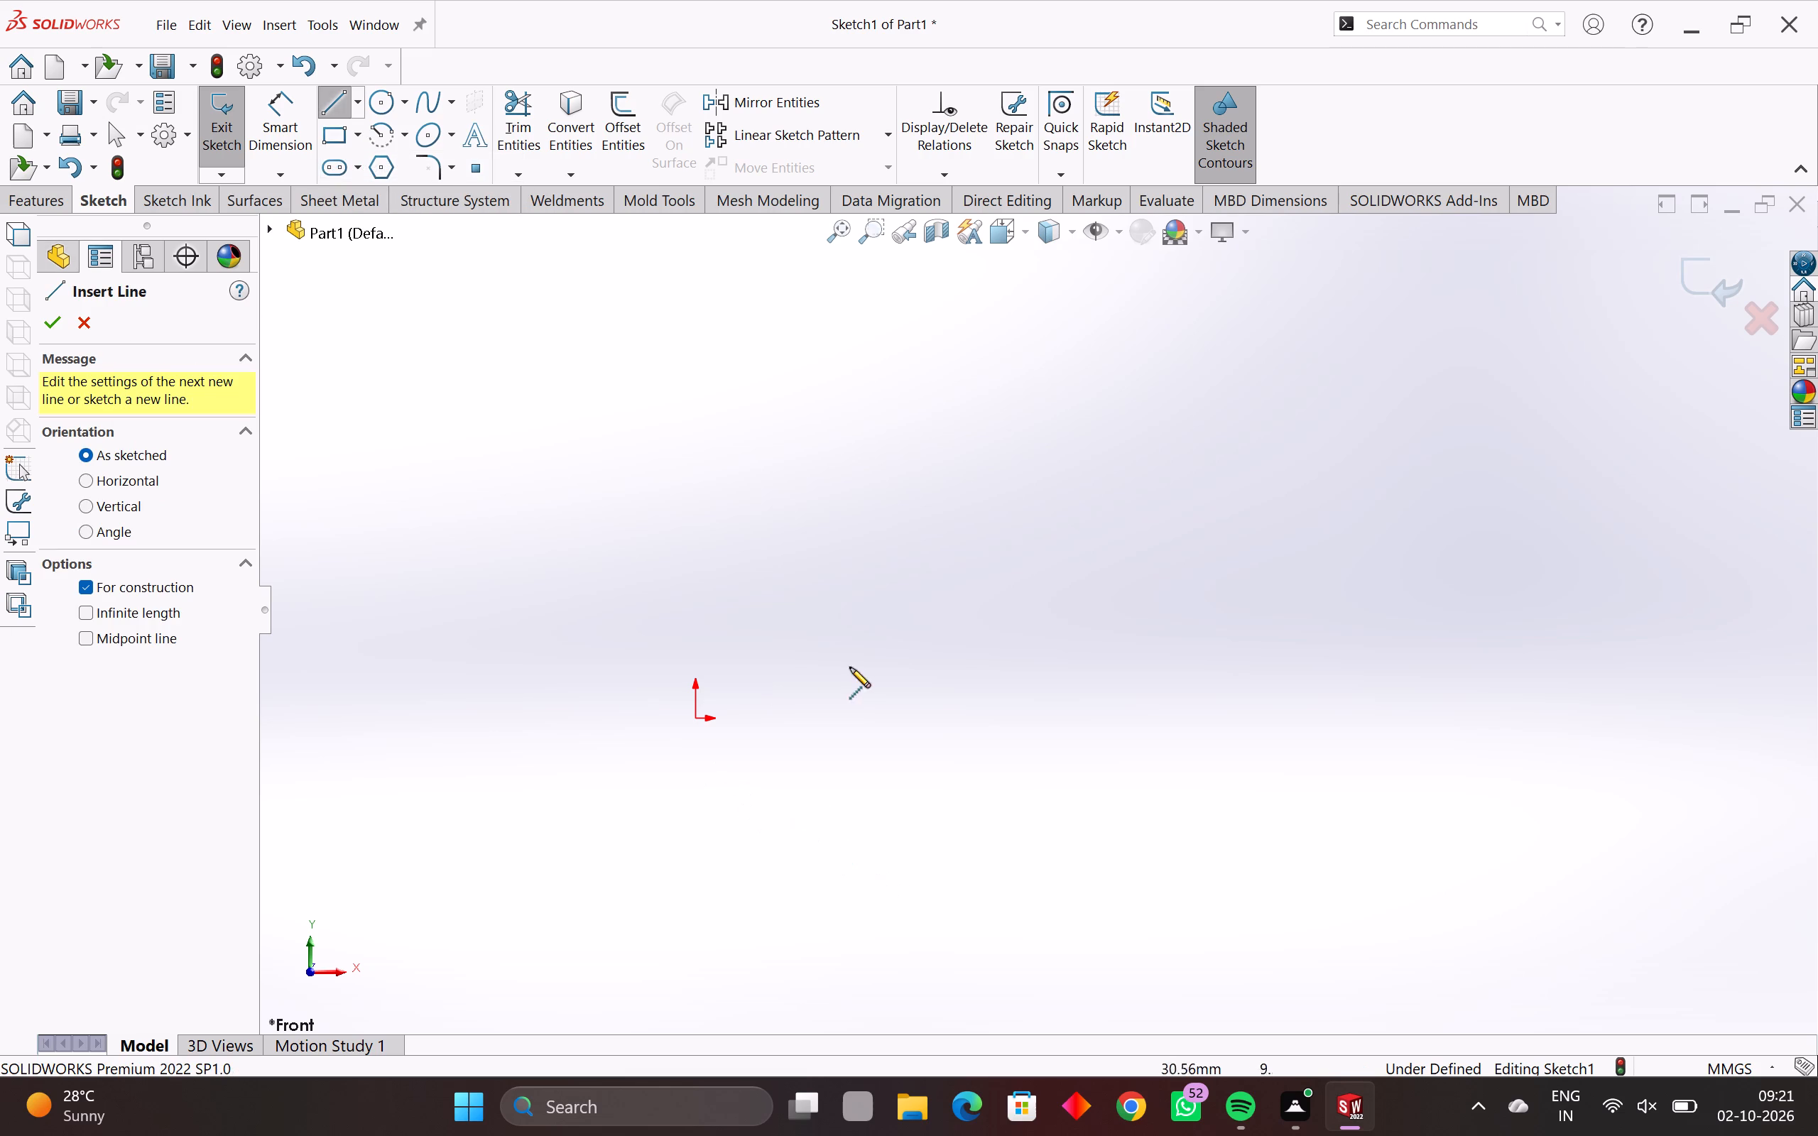
click(1741, 716)
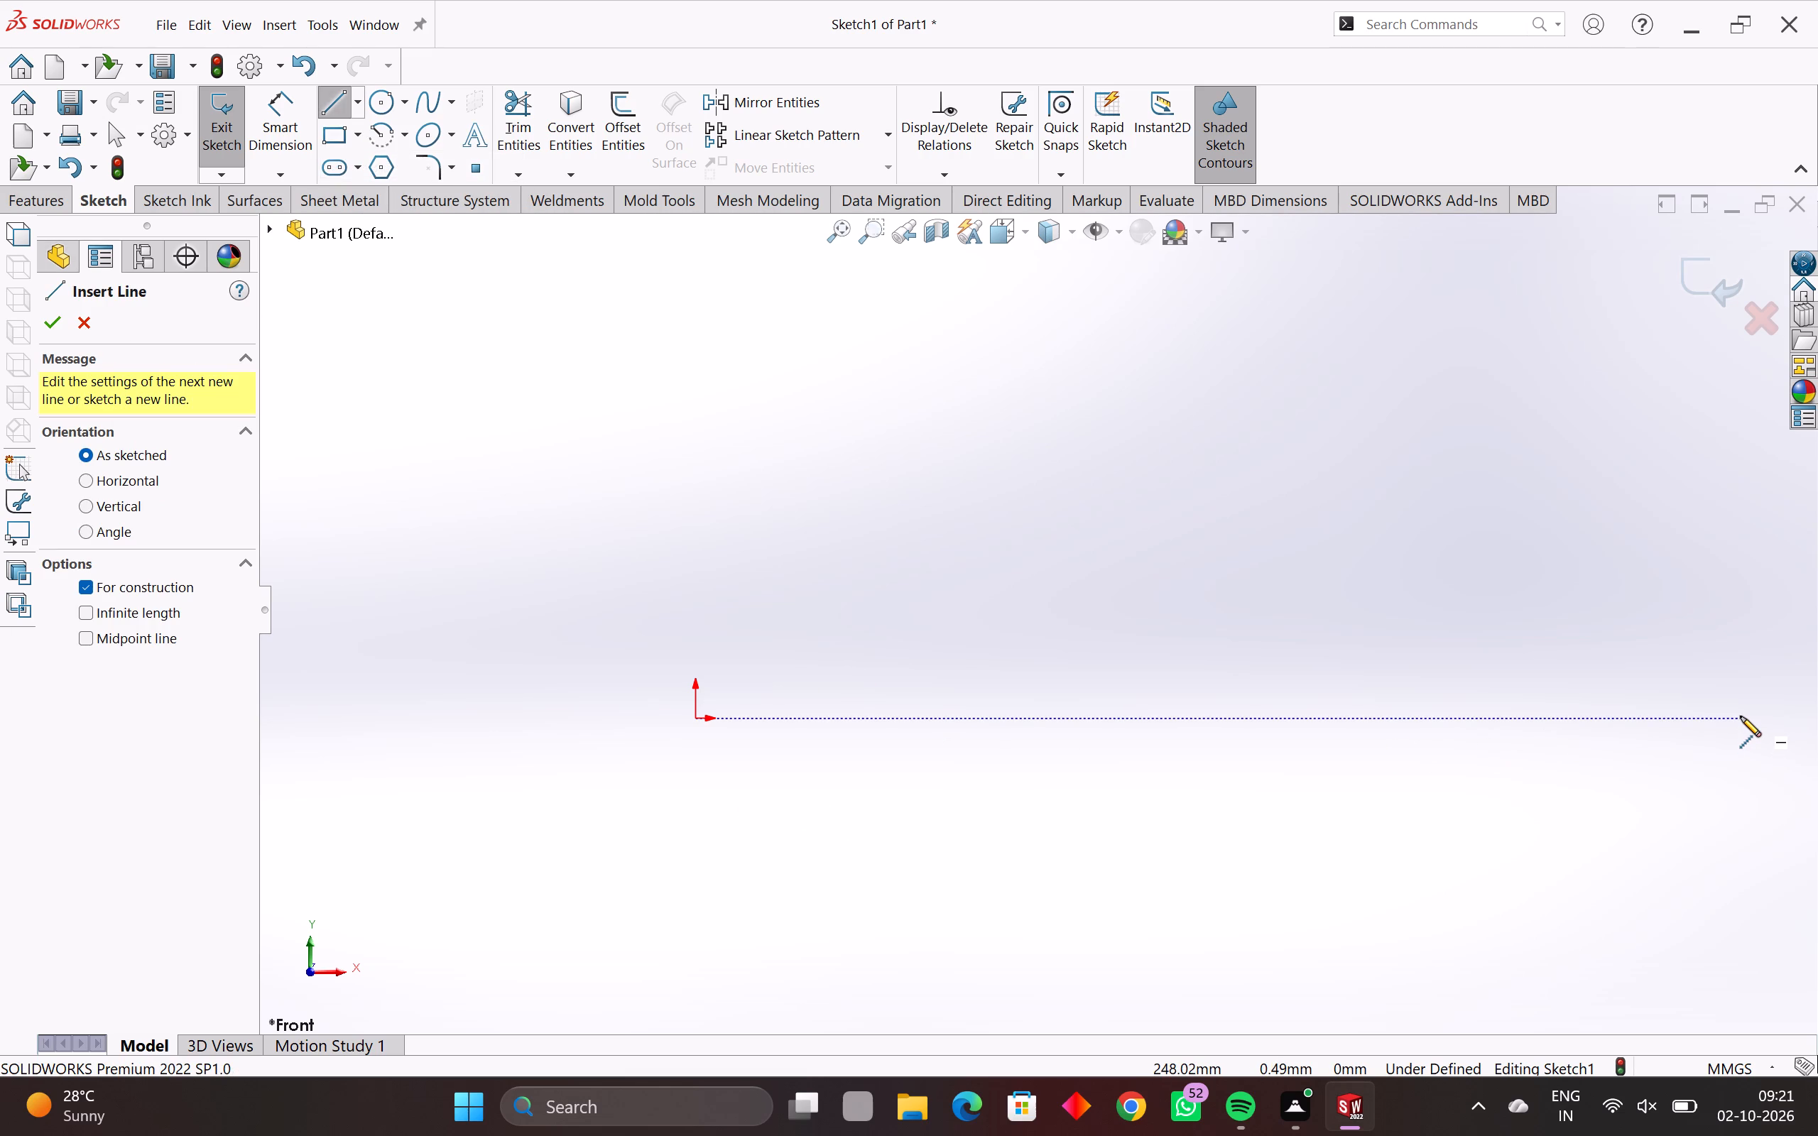
click(1741, 716)
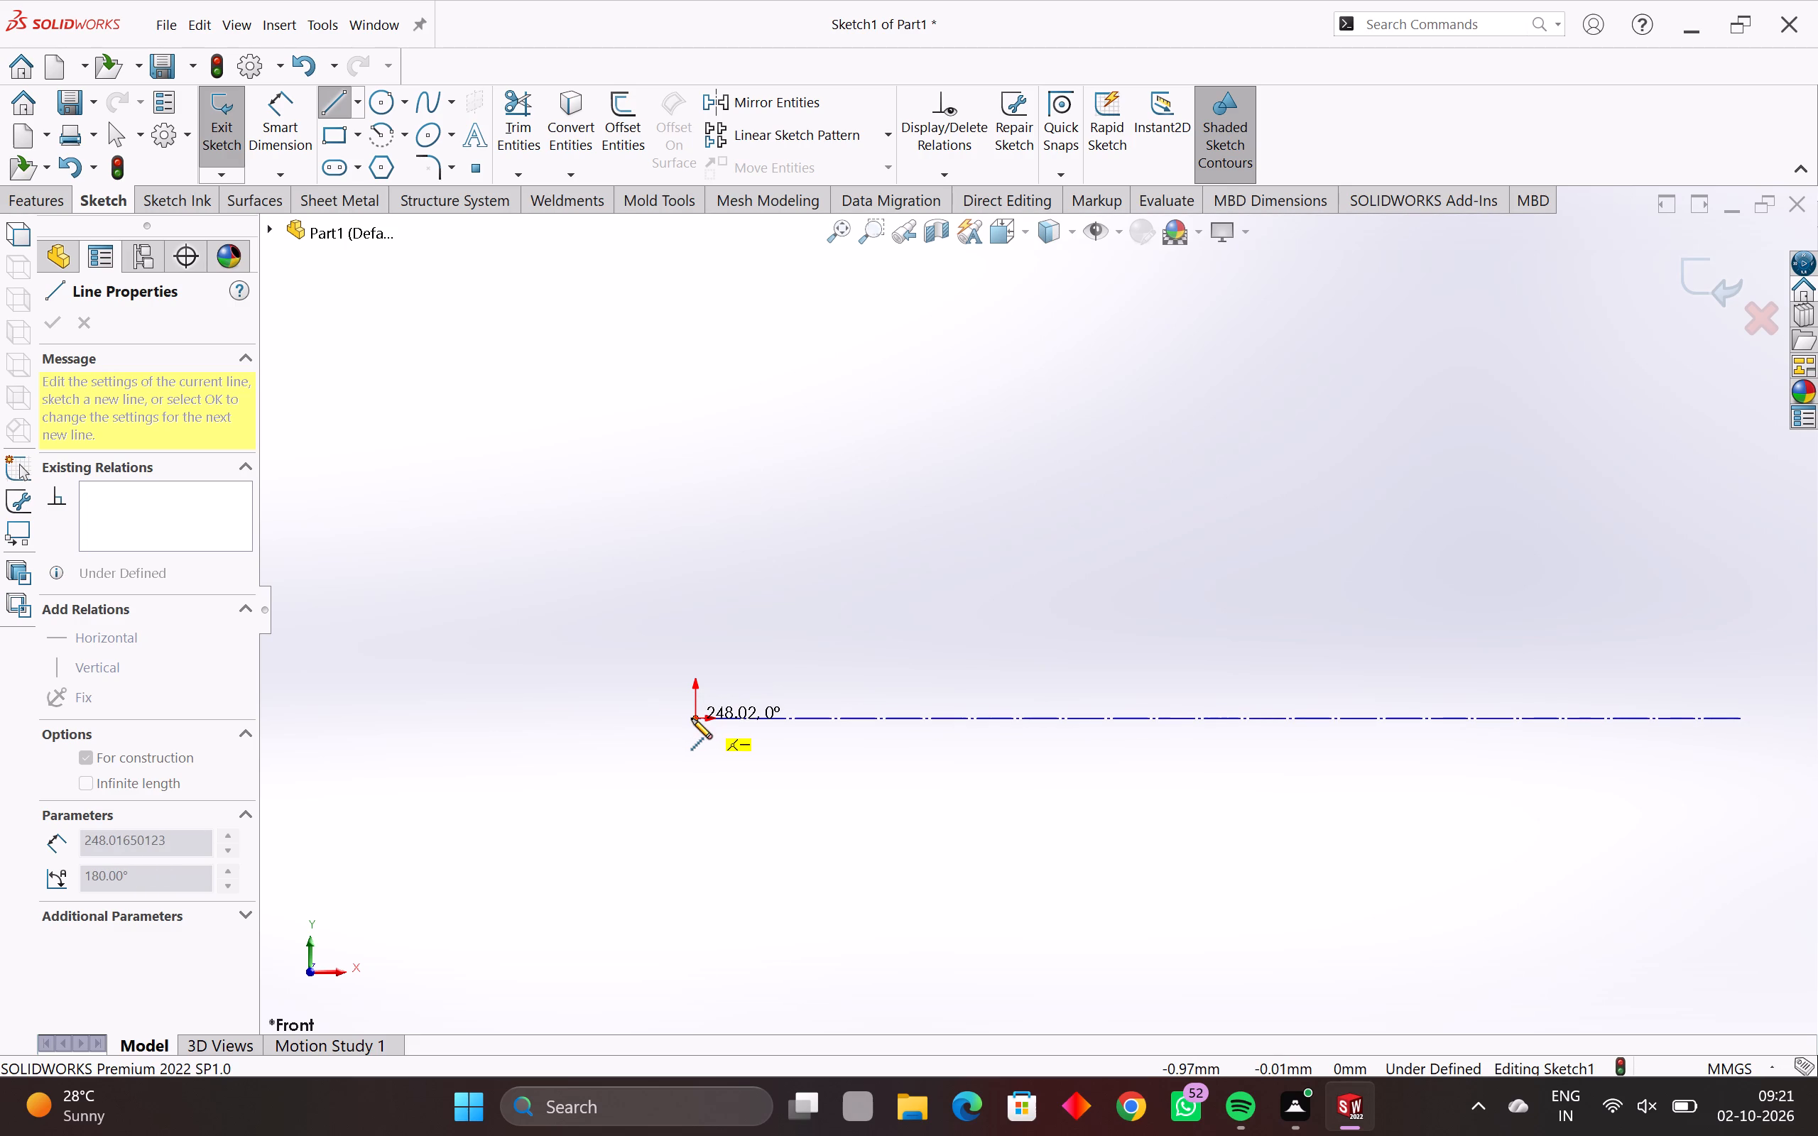
click(697, 719)
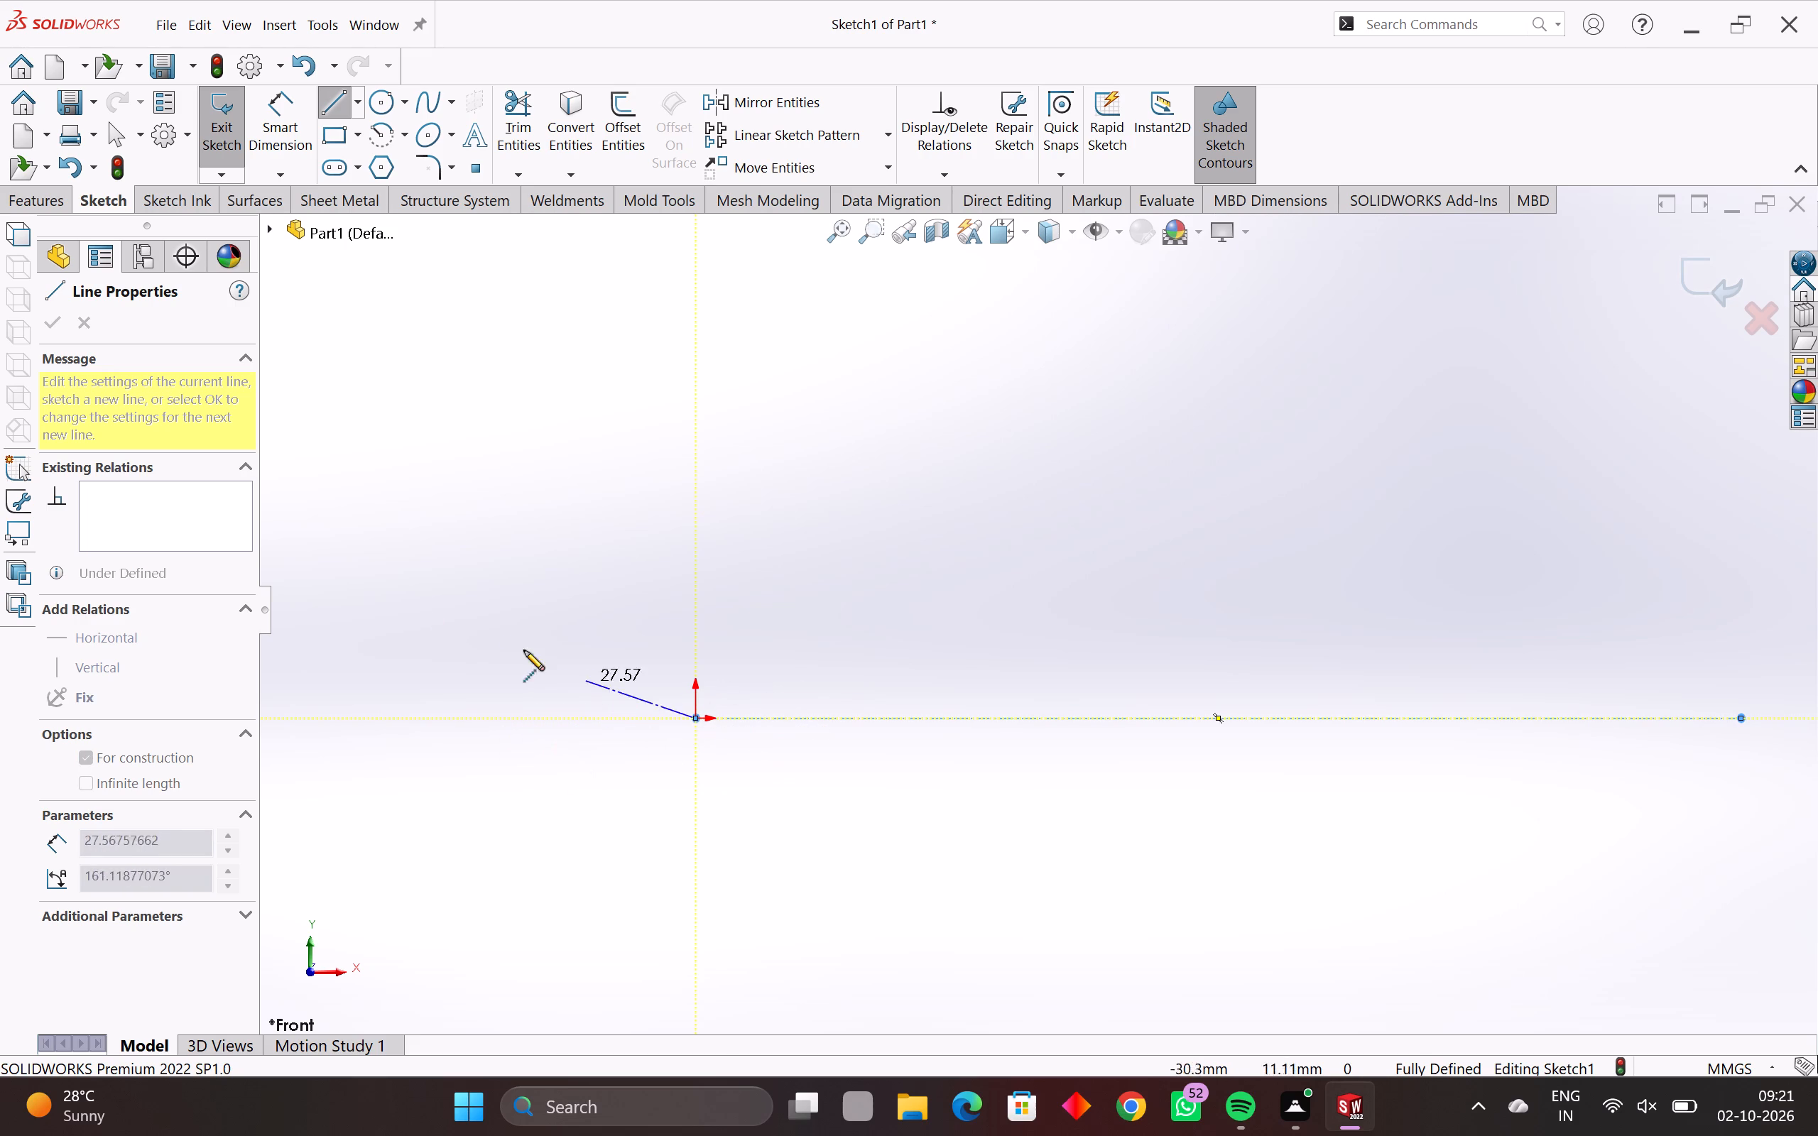
click(312, 718)
key(Escape)
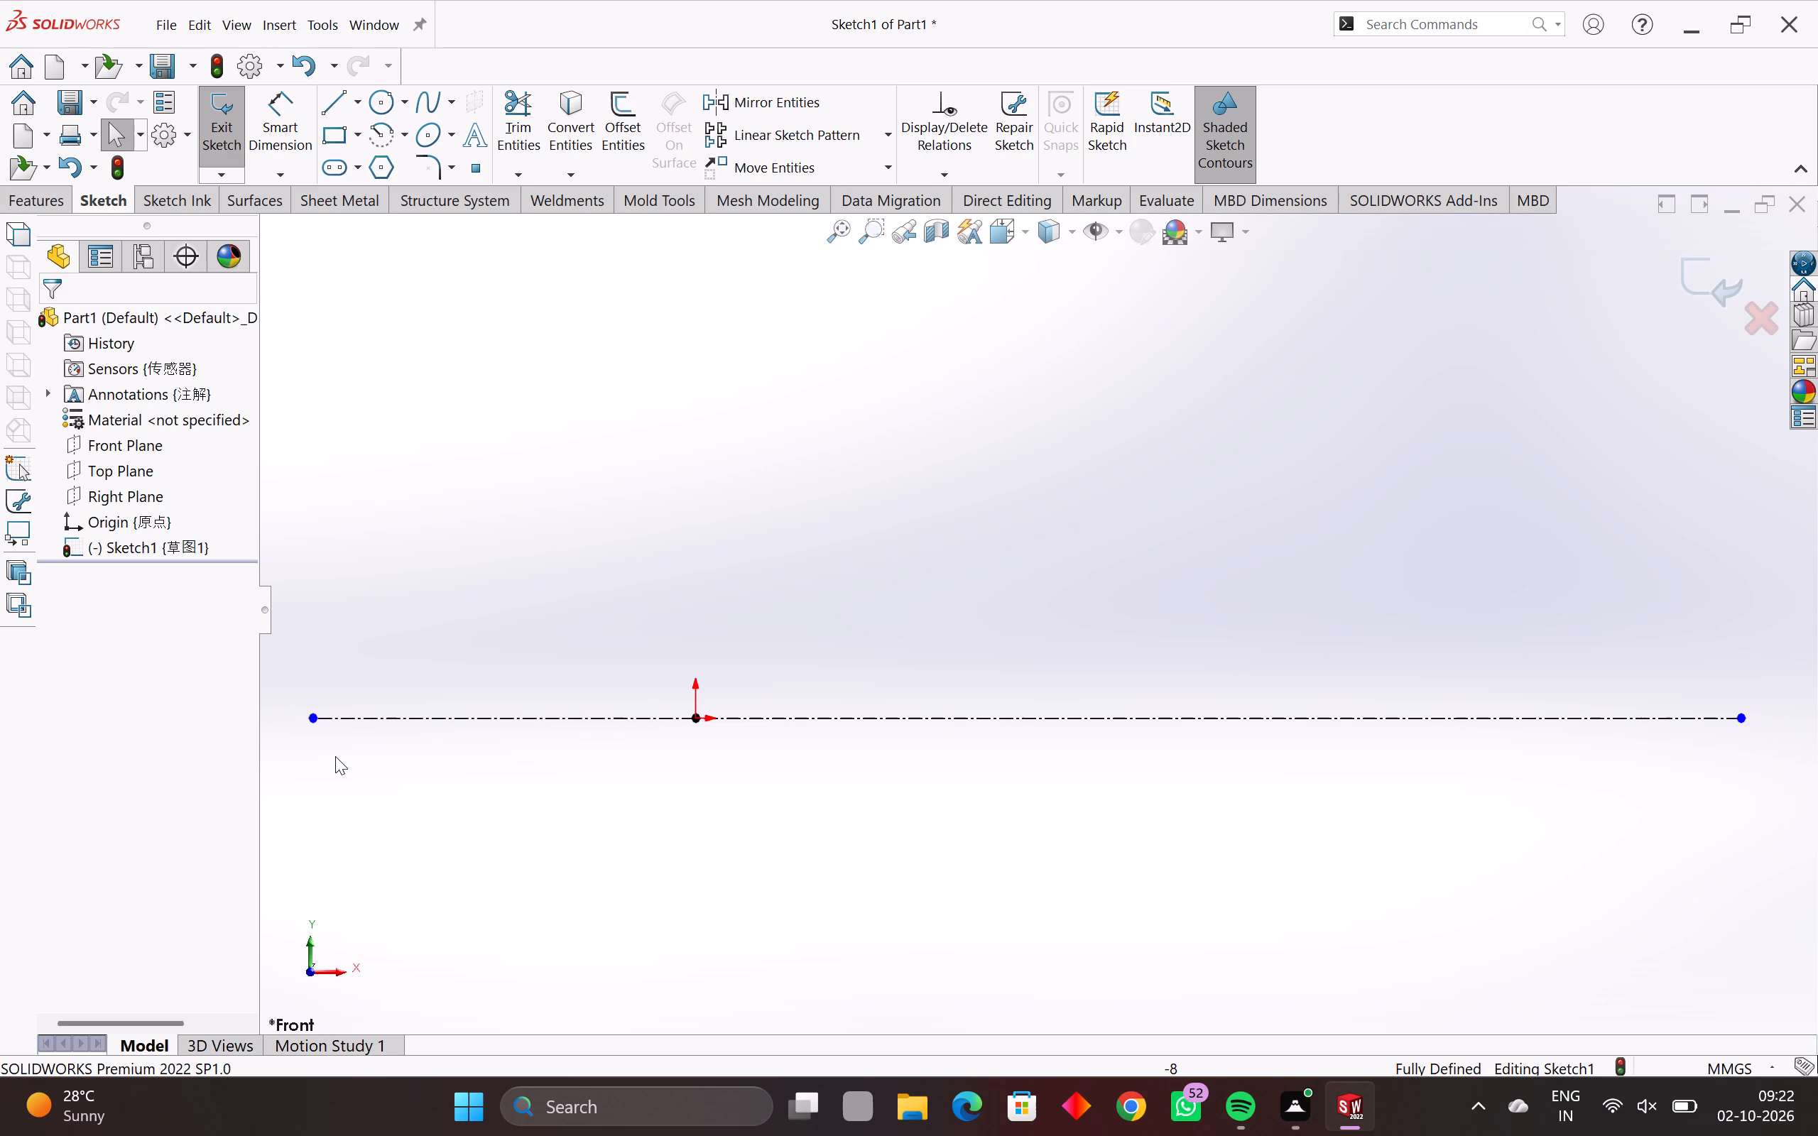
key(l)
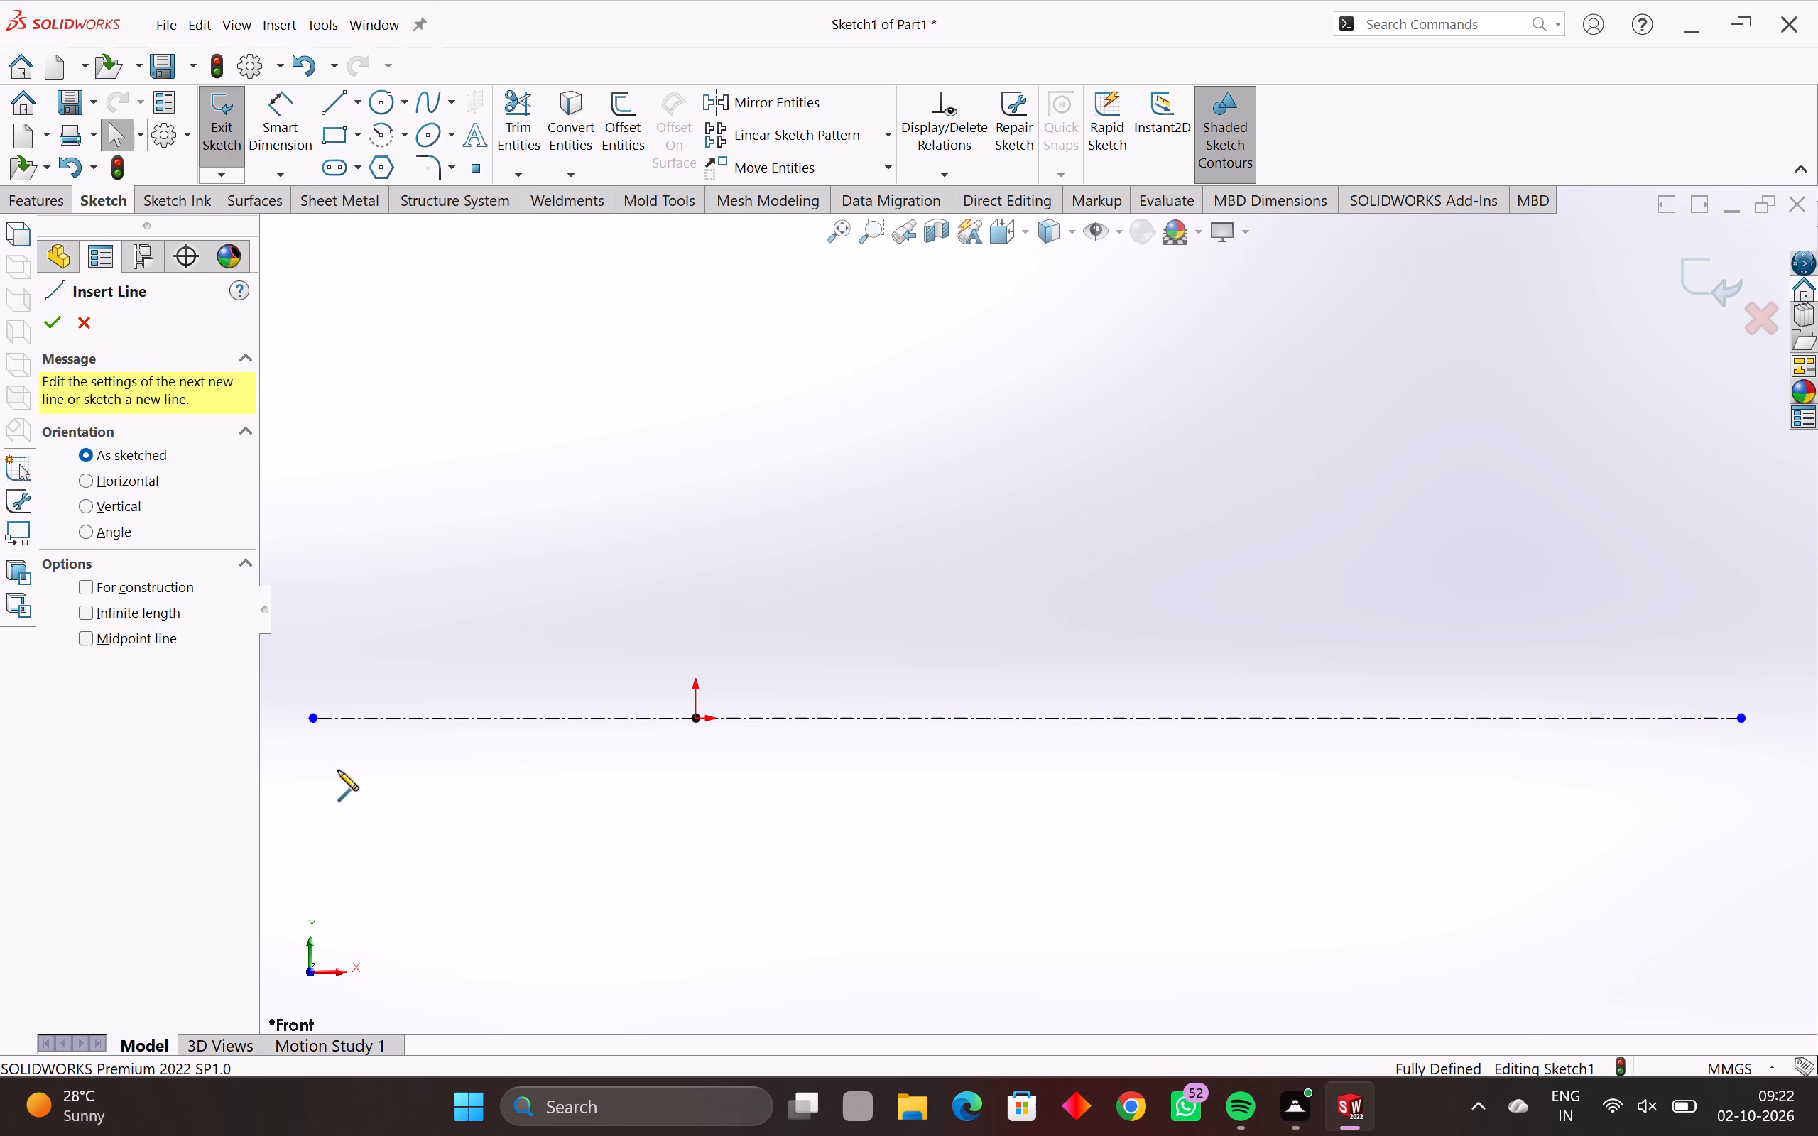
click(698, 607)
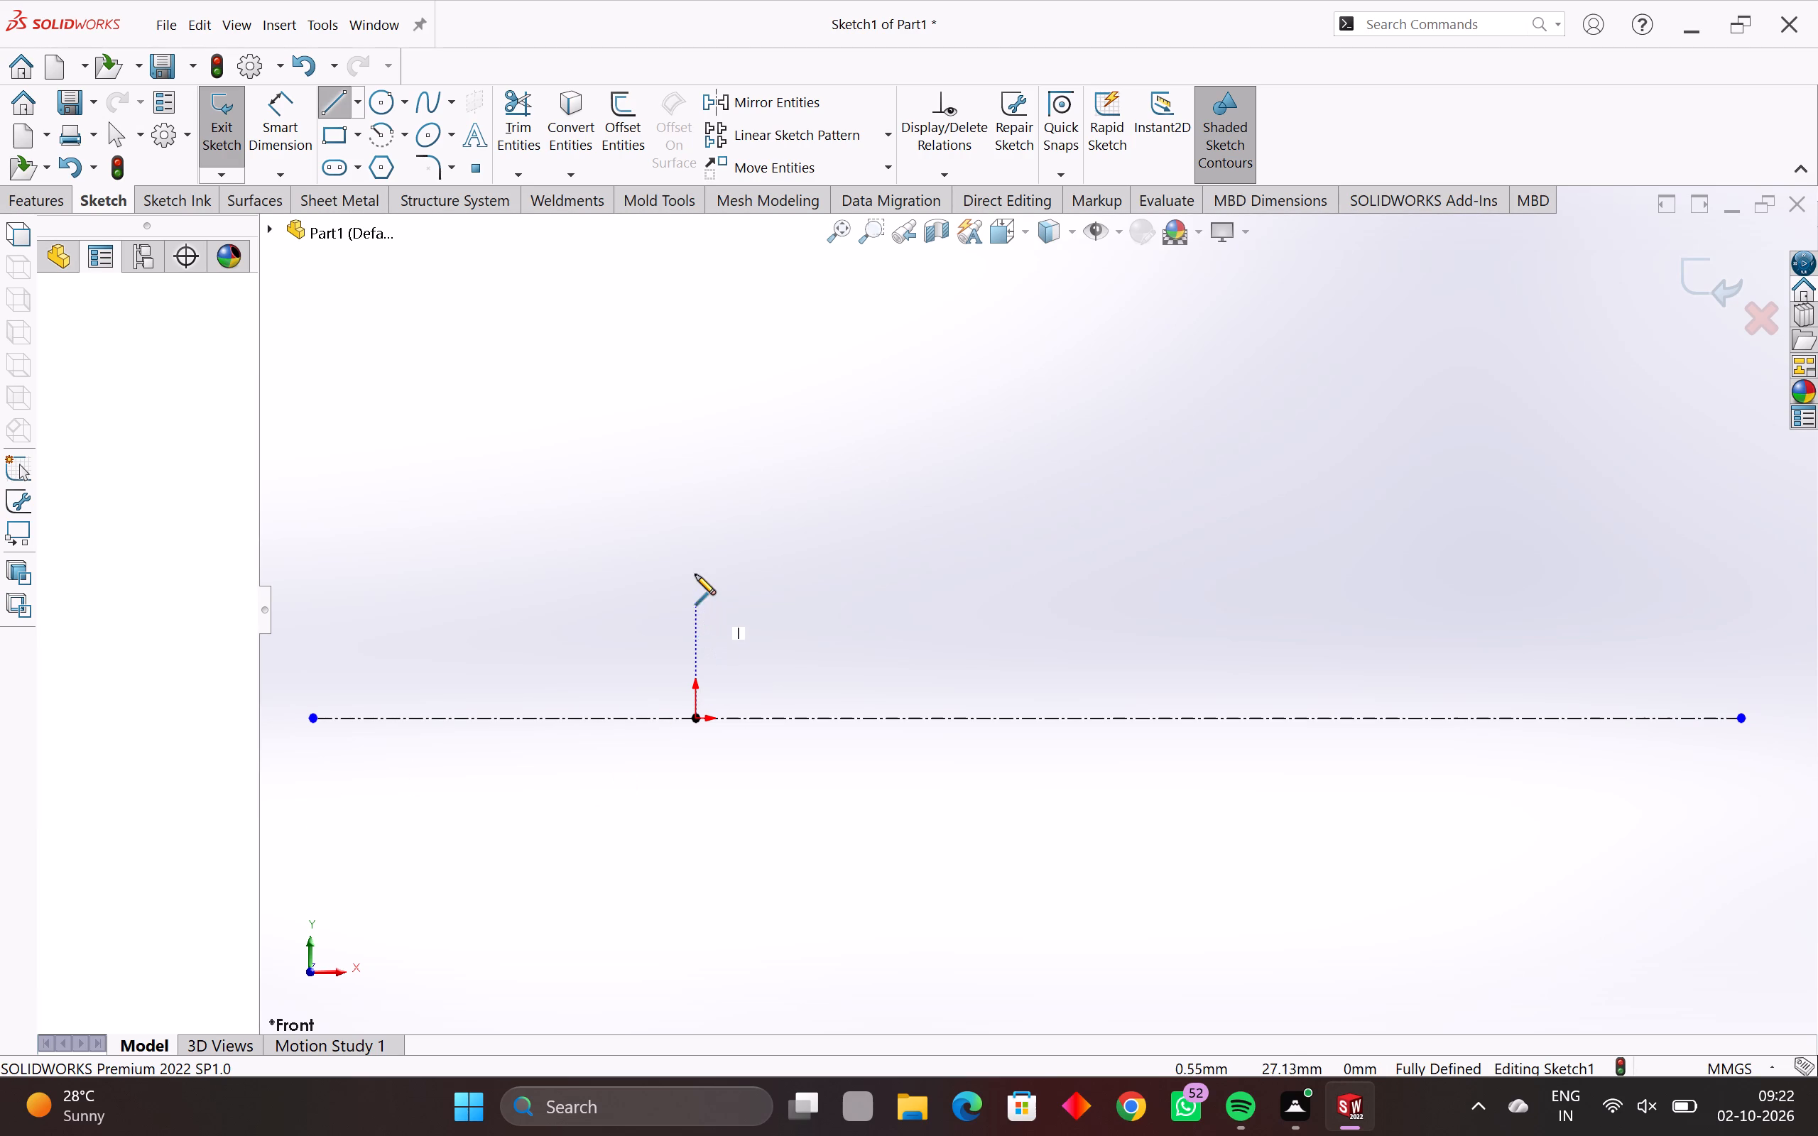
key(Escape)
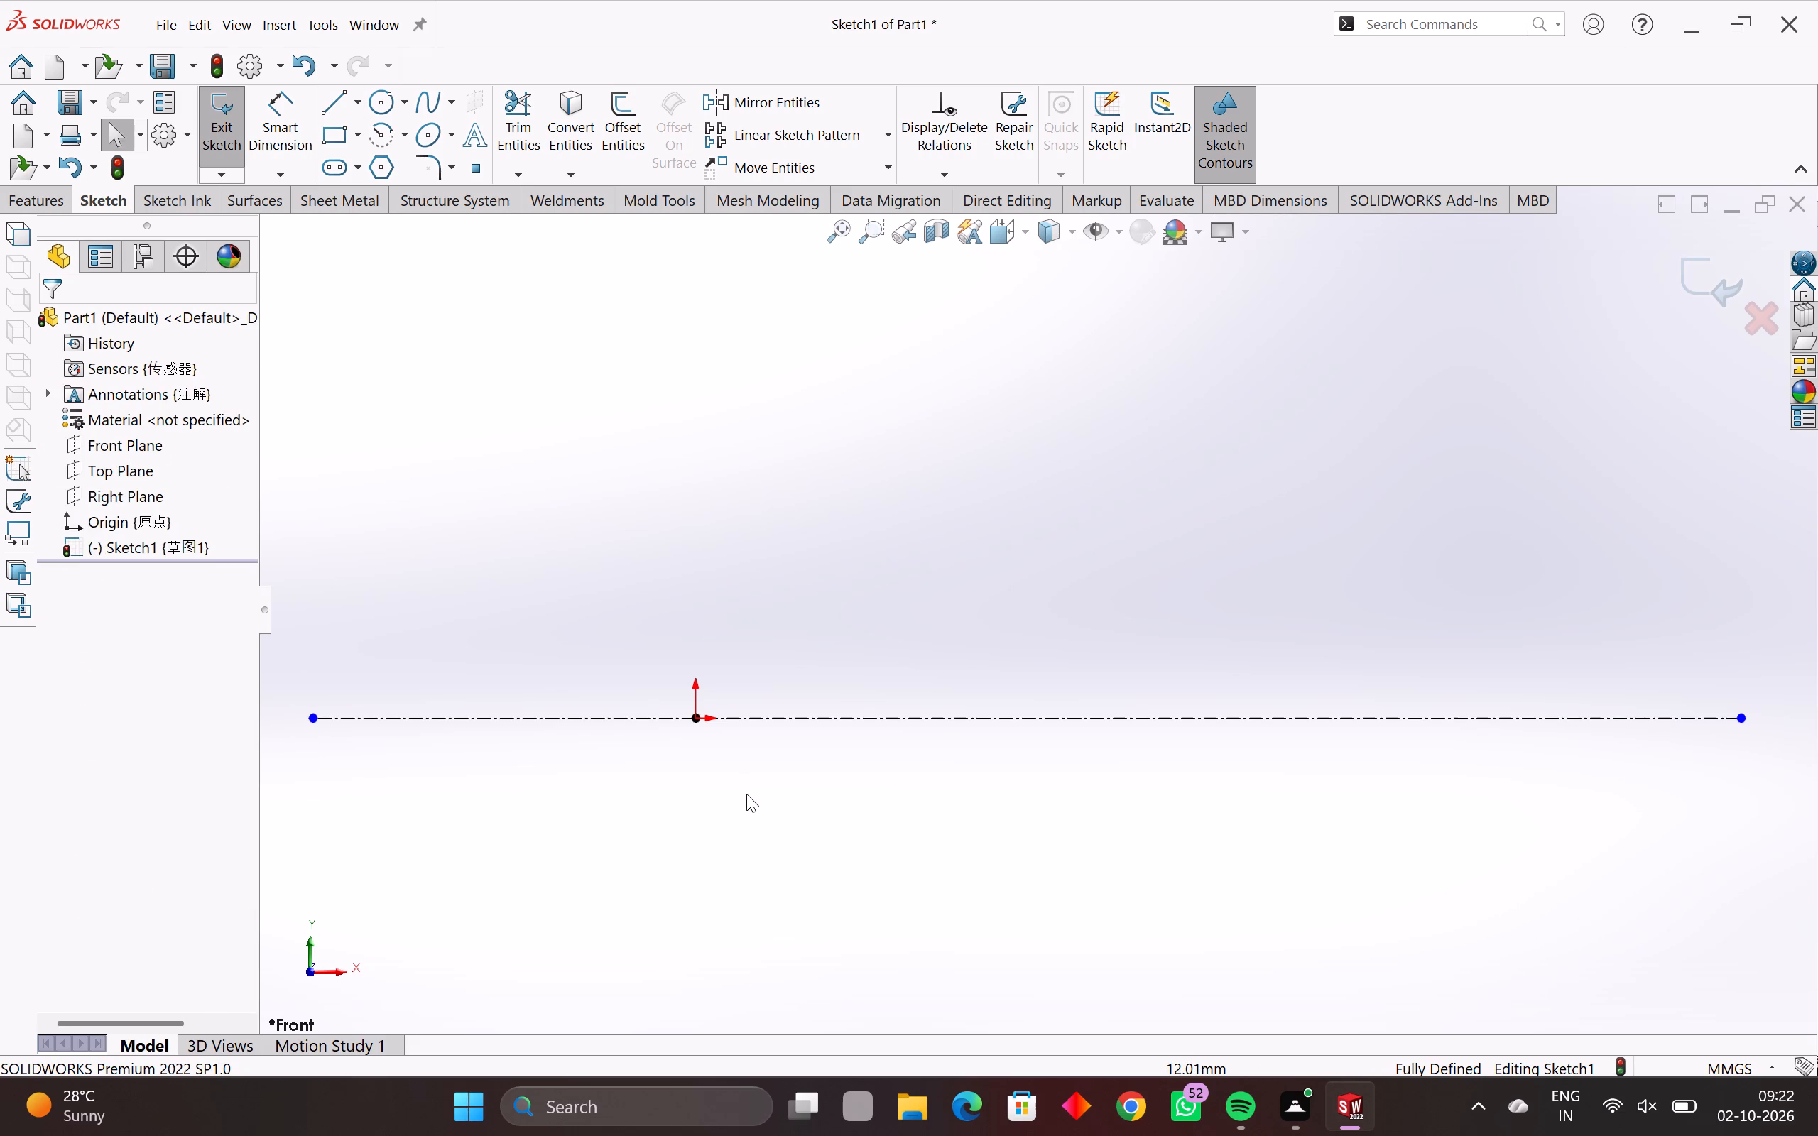
Sketch connected lines from the origin: about 37 mm up, about 172 mm right, and vertically back down to the centerline.
key(l)
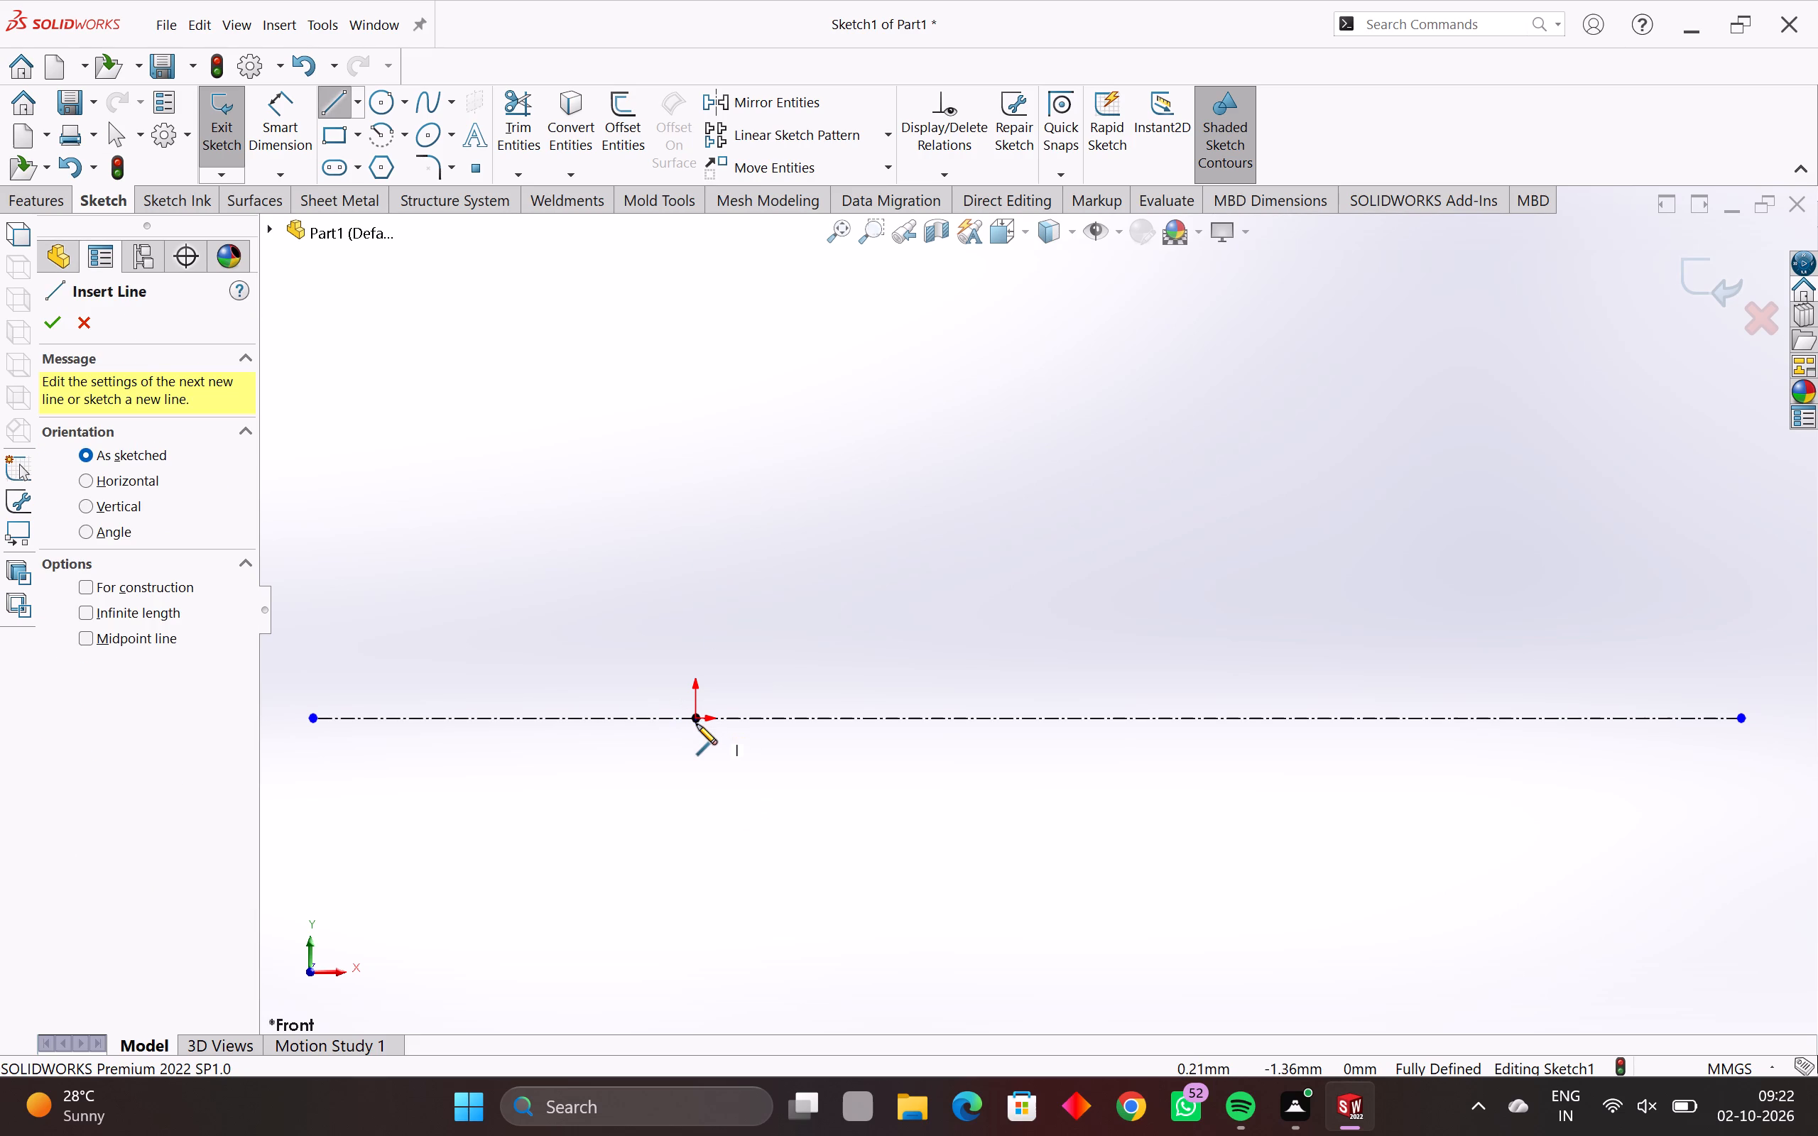
click(697, 721)
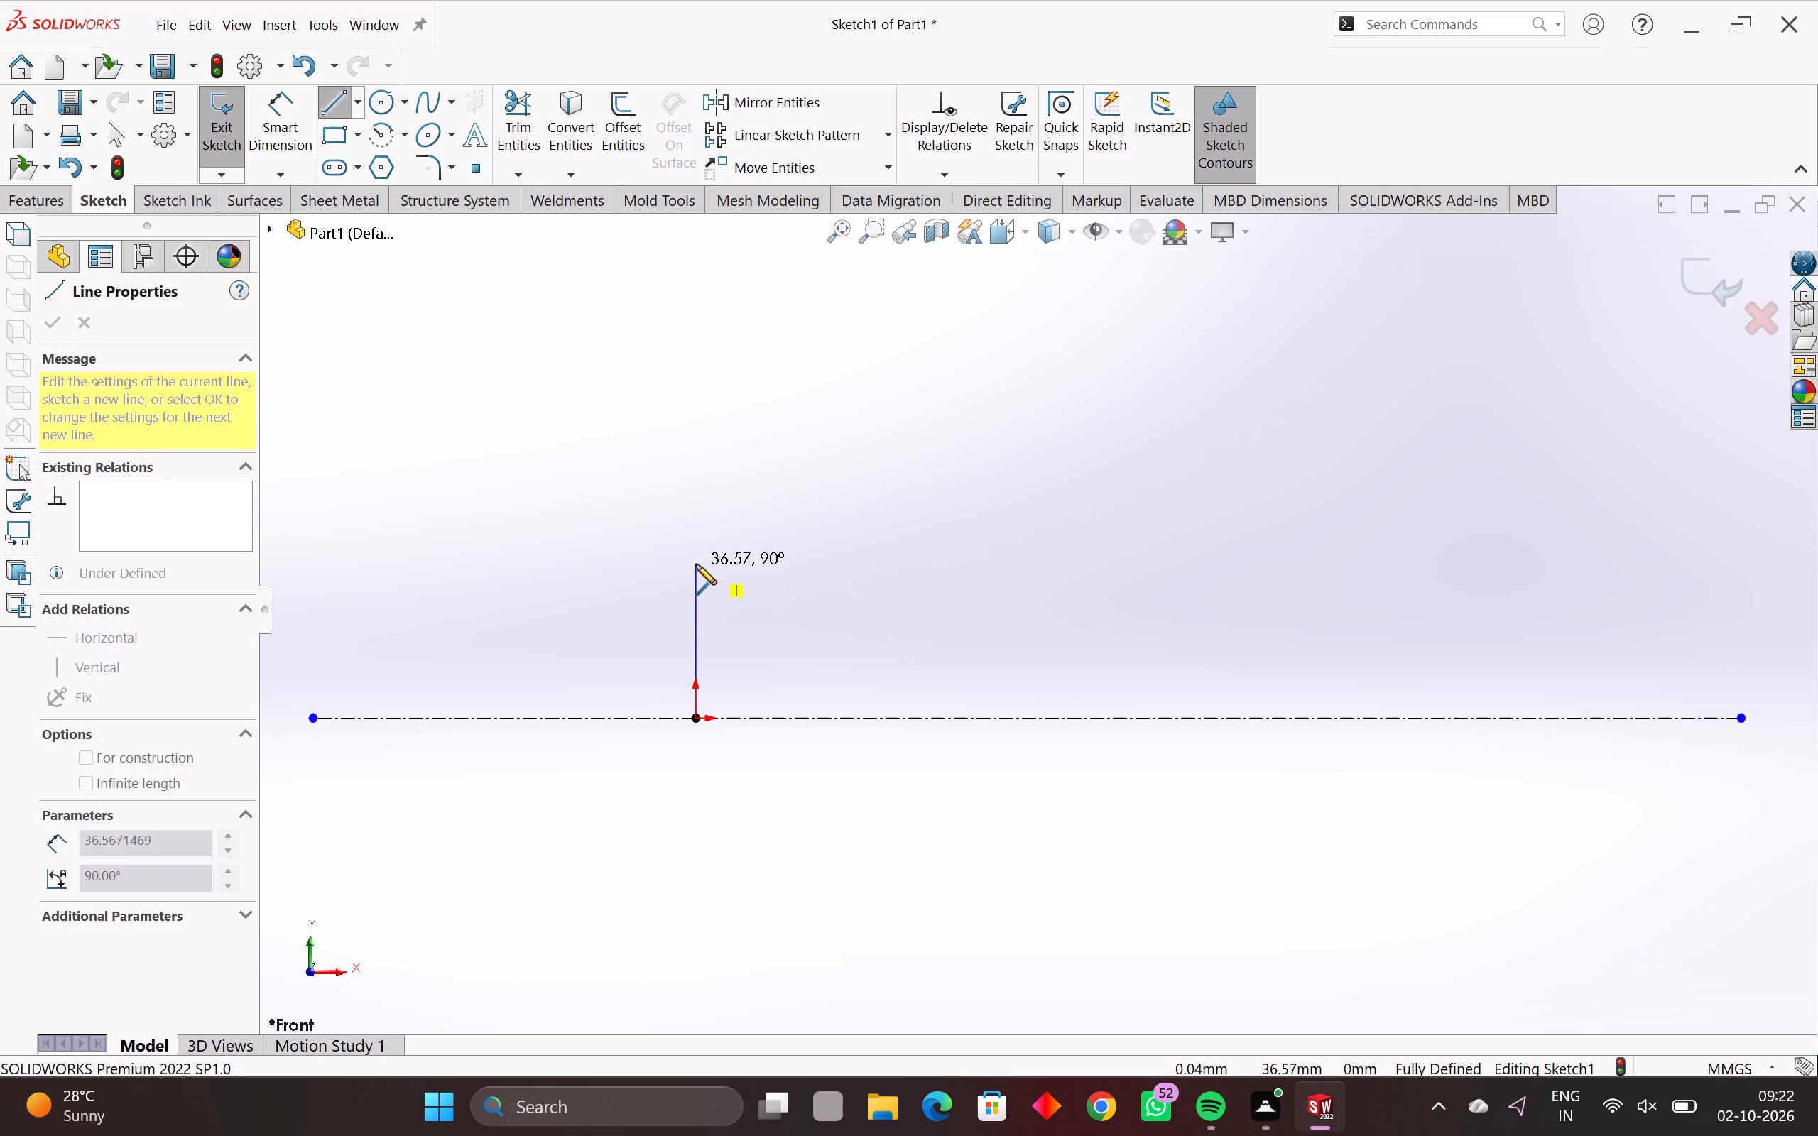
click(696, 564)
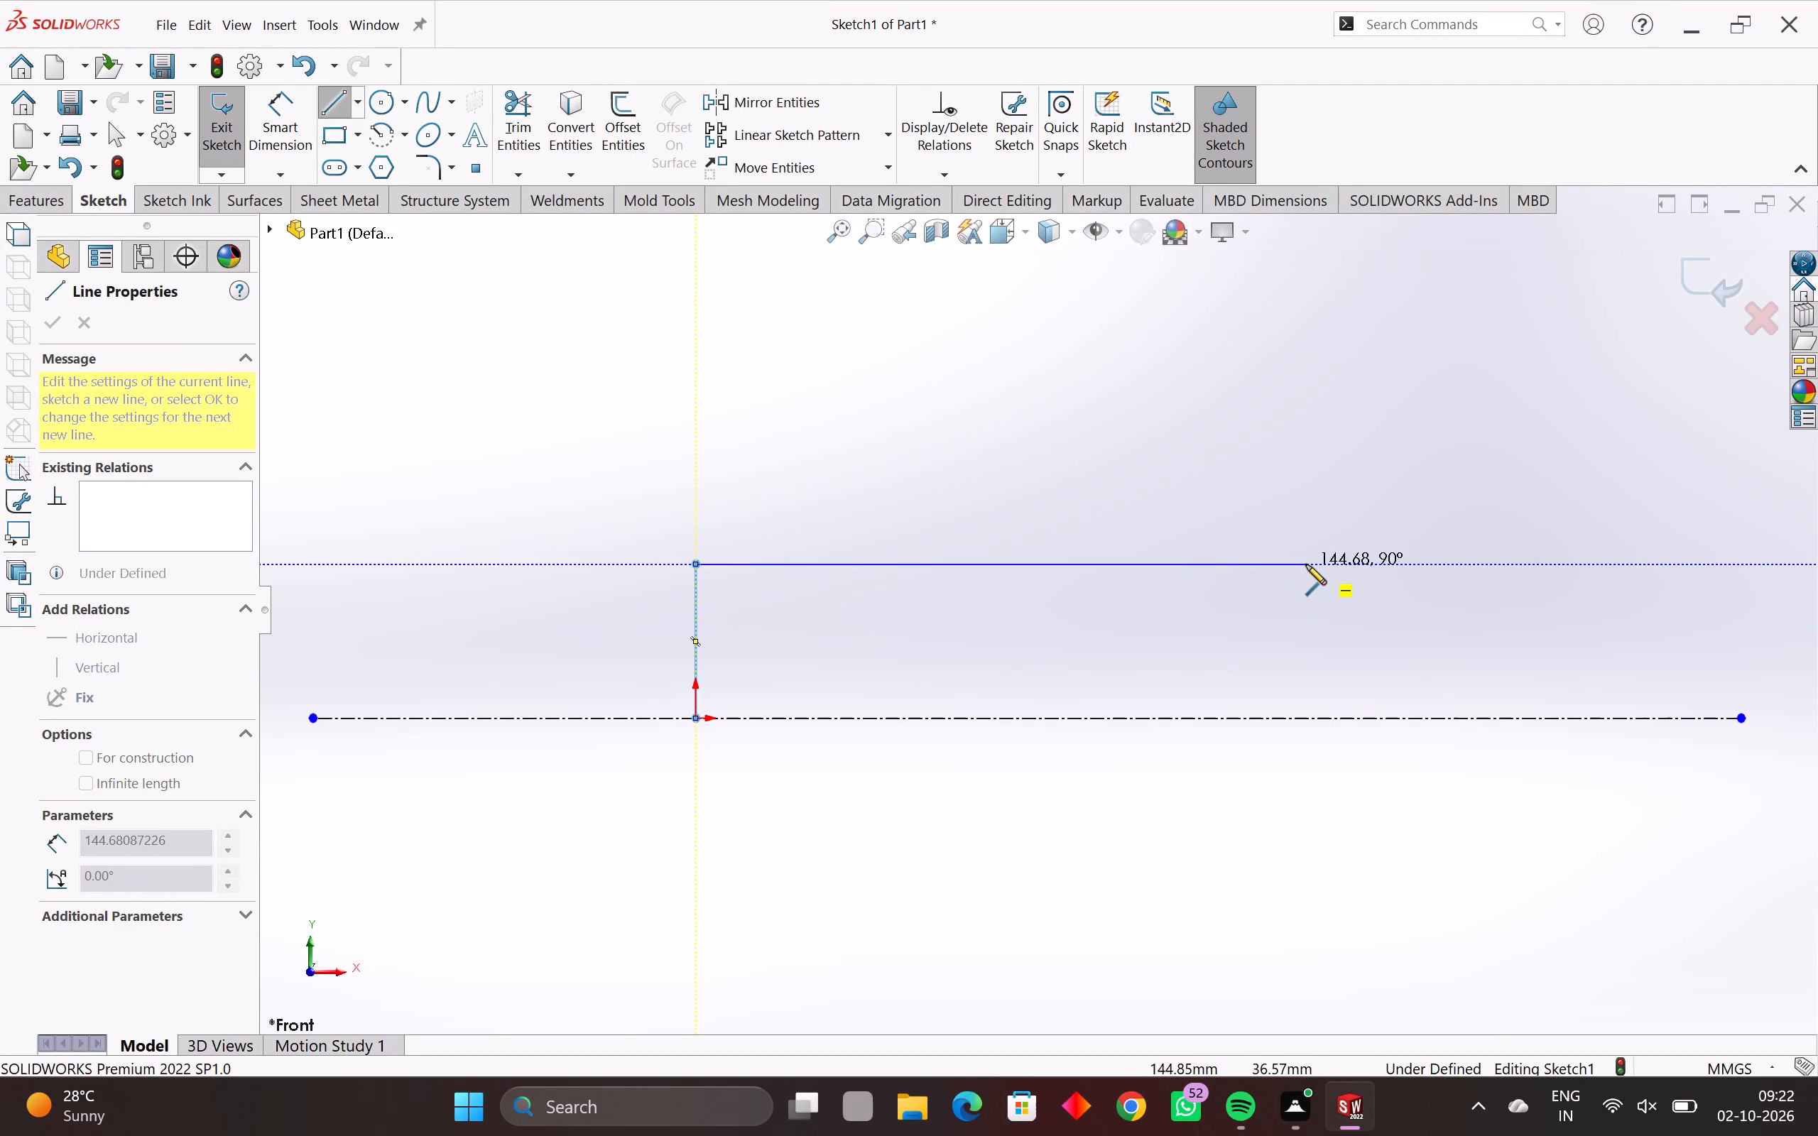
click(1419, 567)
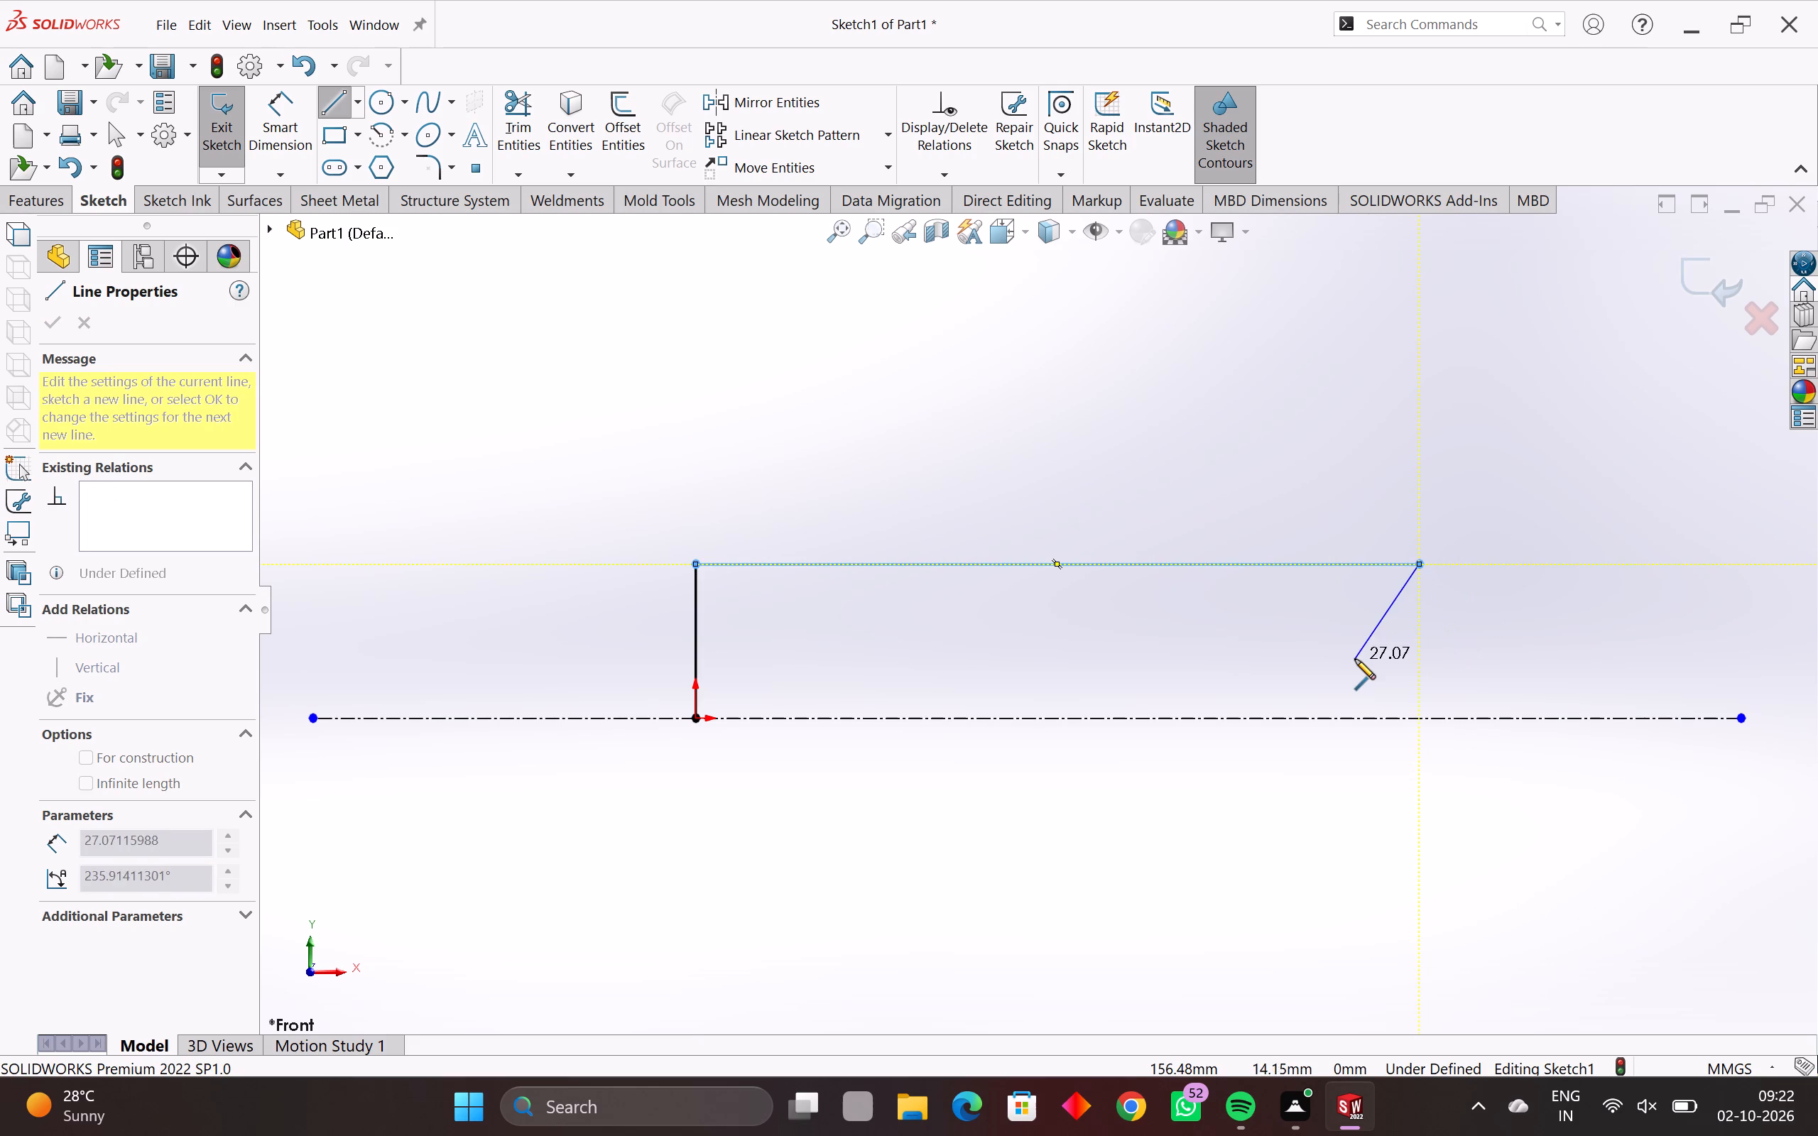
click(1417, 719)
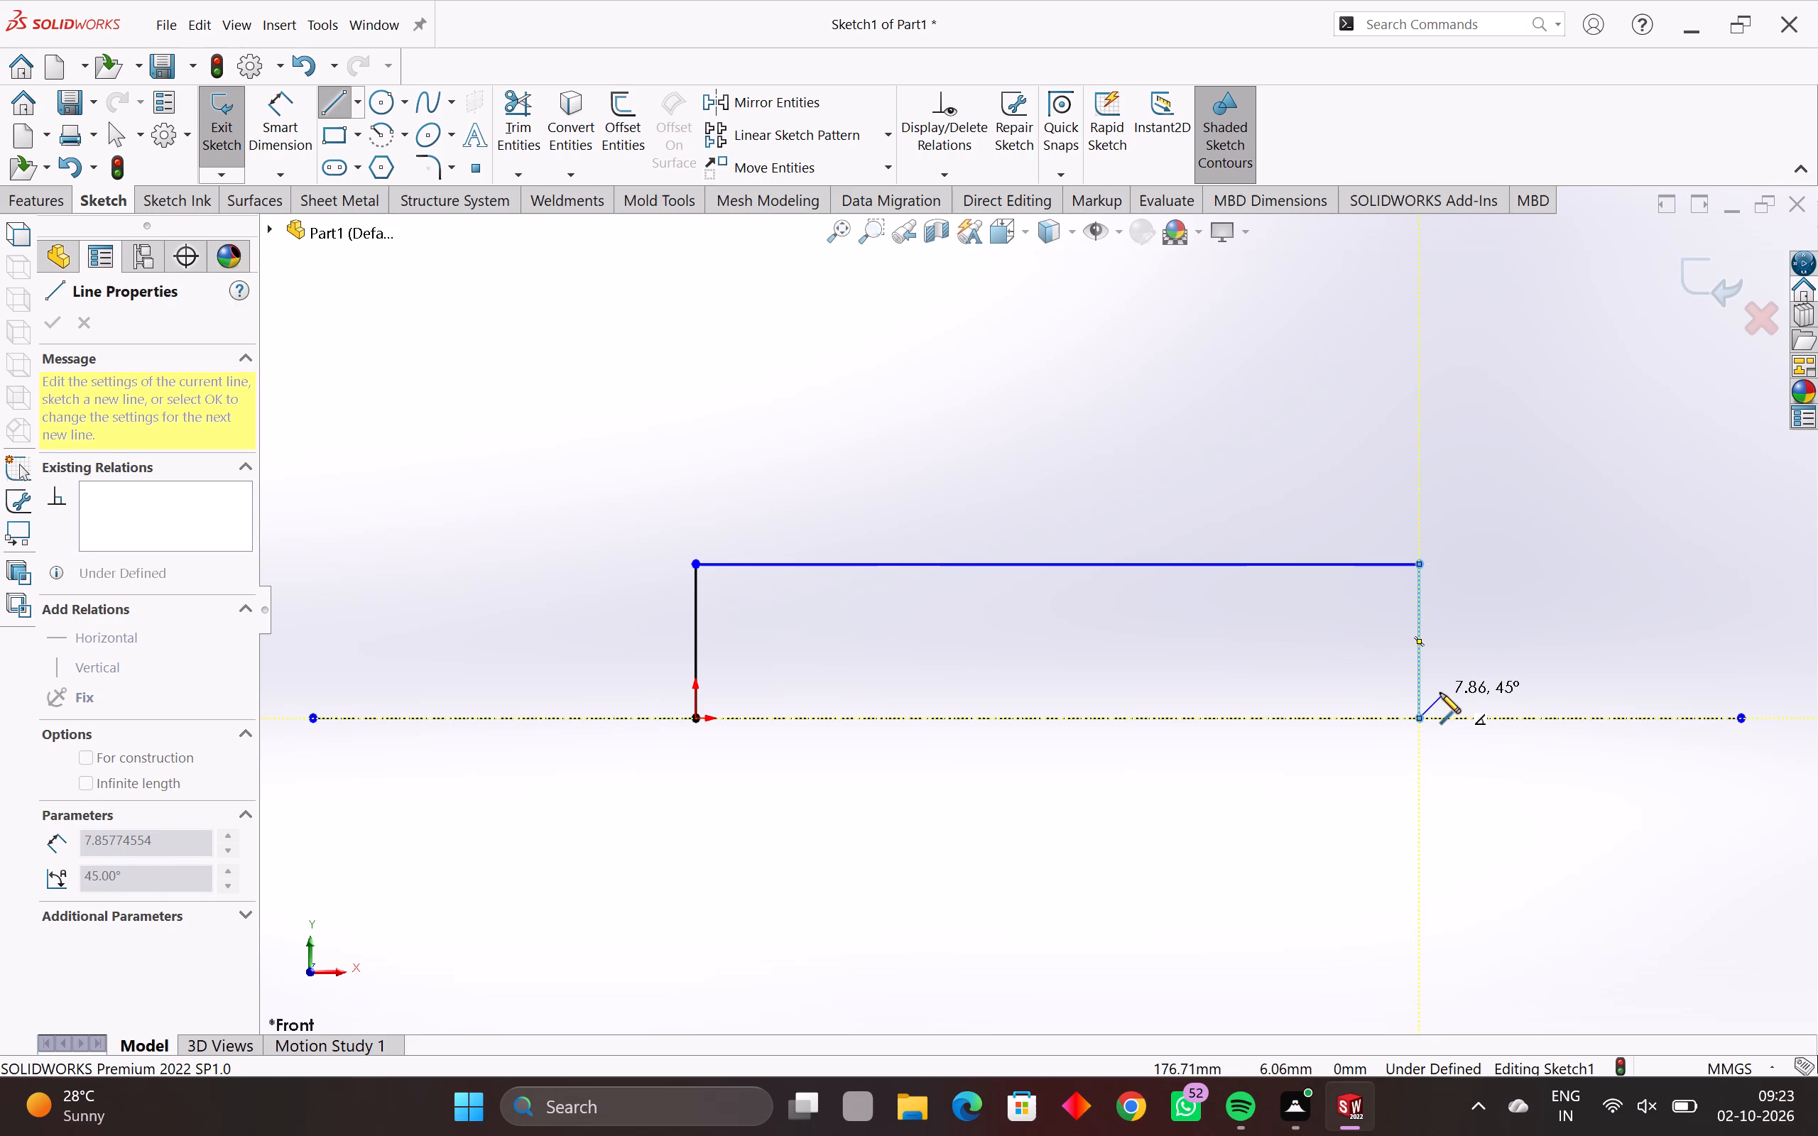
key(Escape)
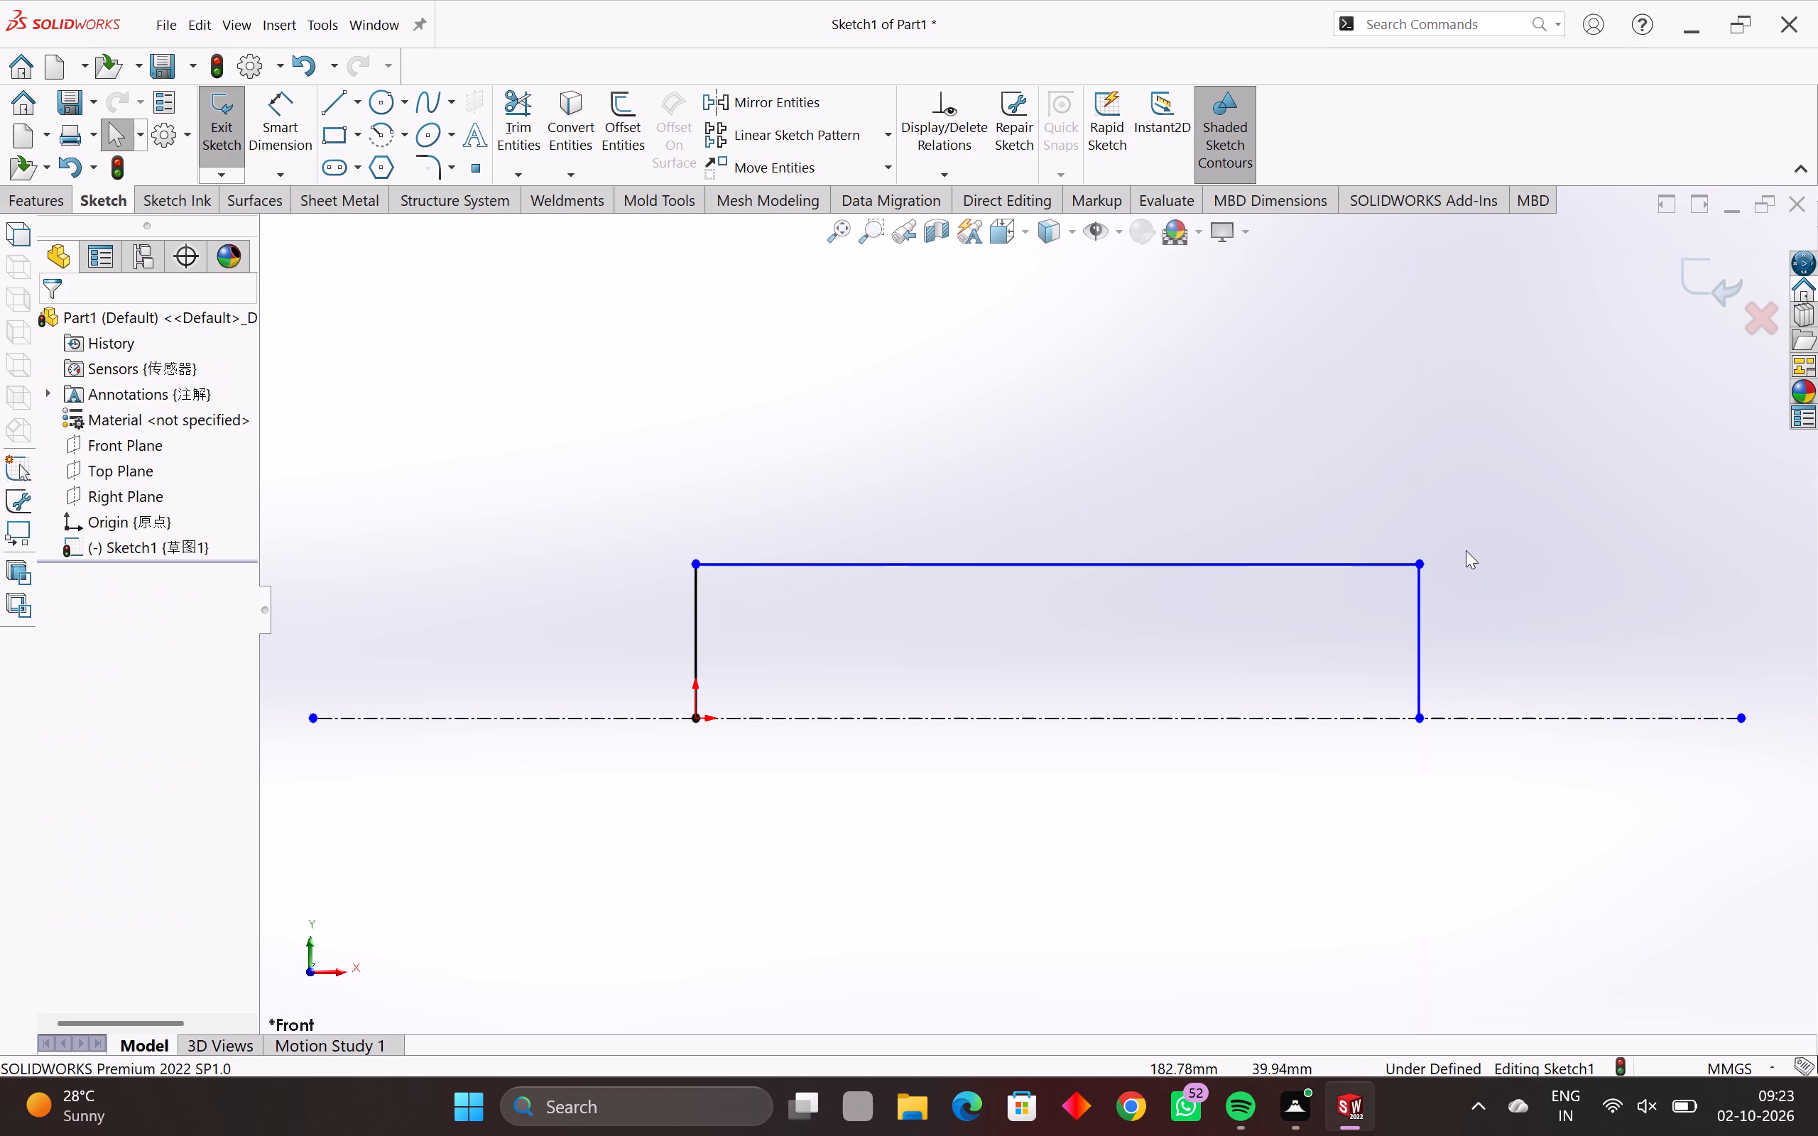
Sketch a slanted line about 19 mm long, rising outward from the profile's upper-right corner.
key(l)
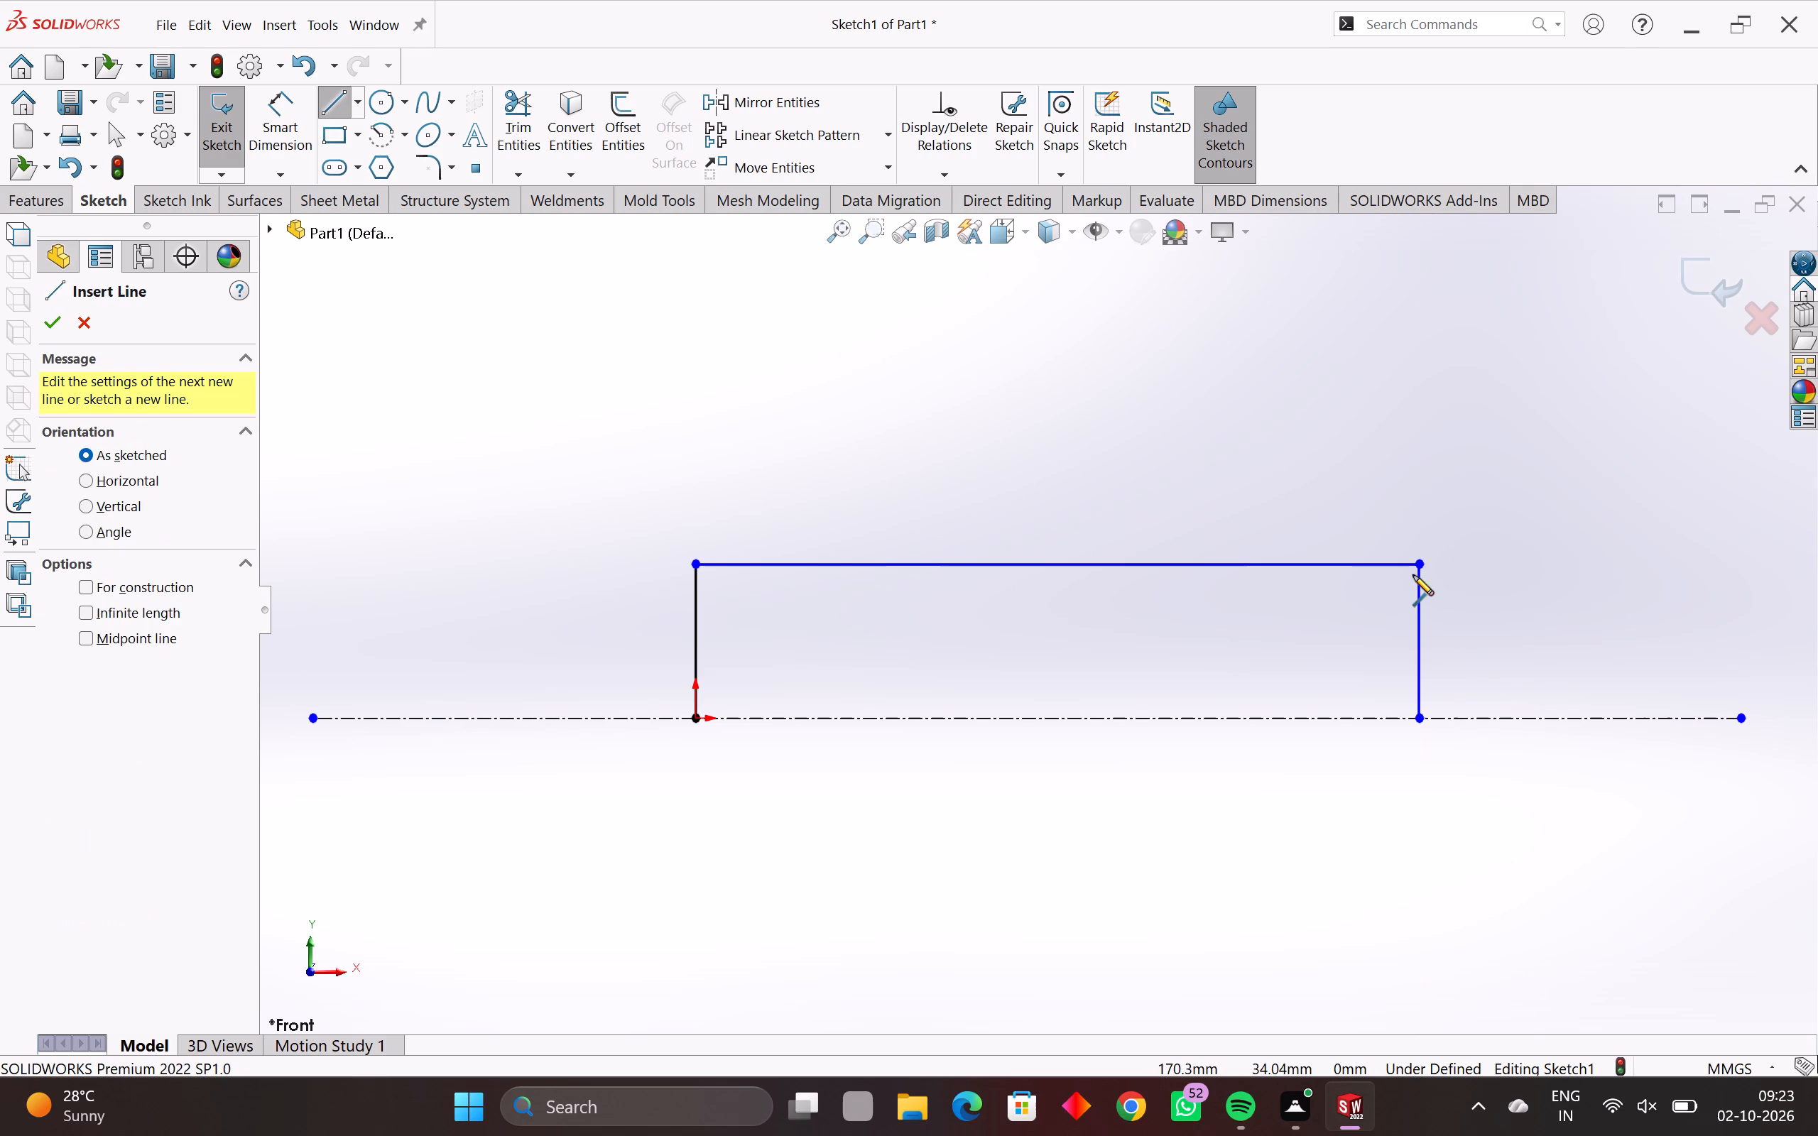
click(1420, 566)
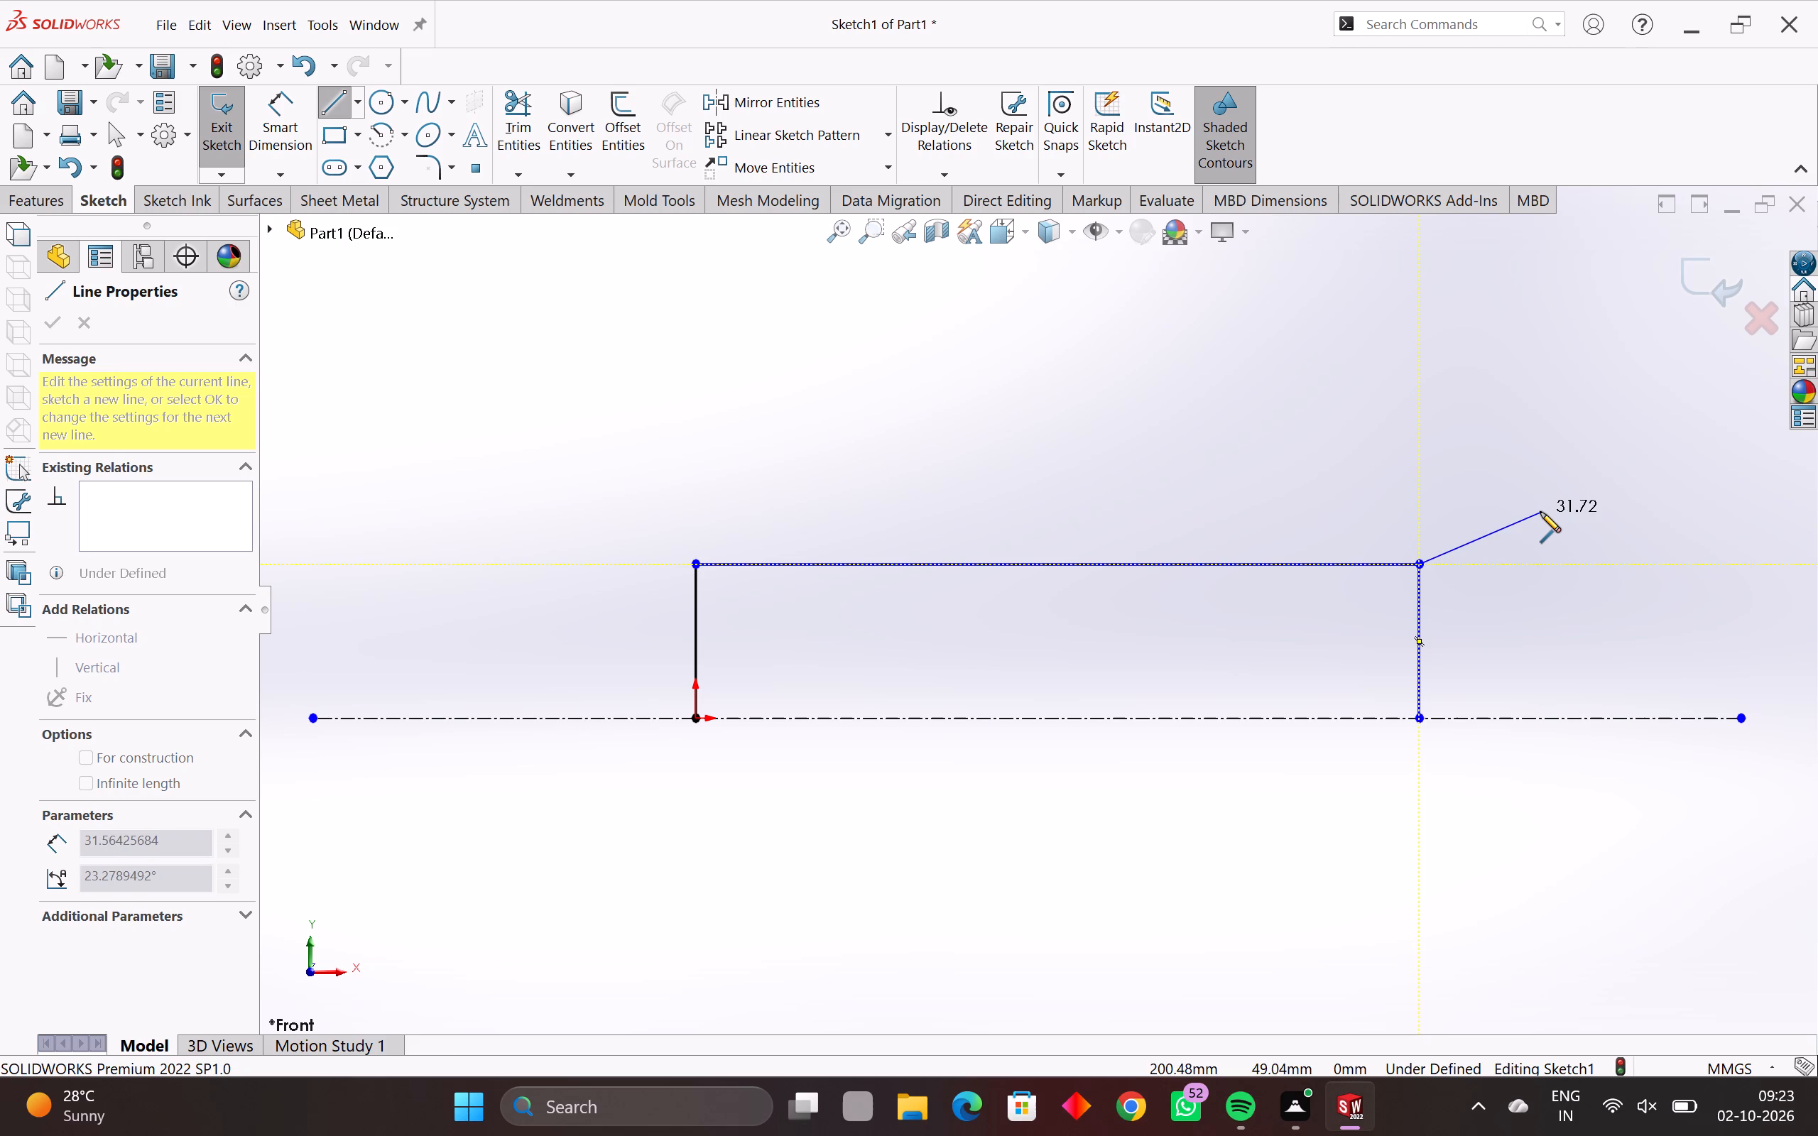
click(1493, 539)
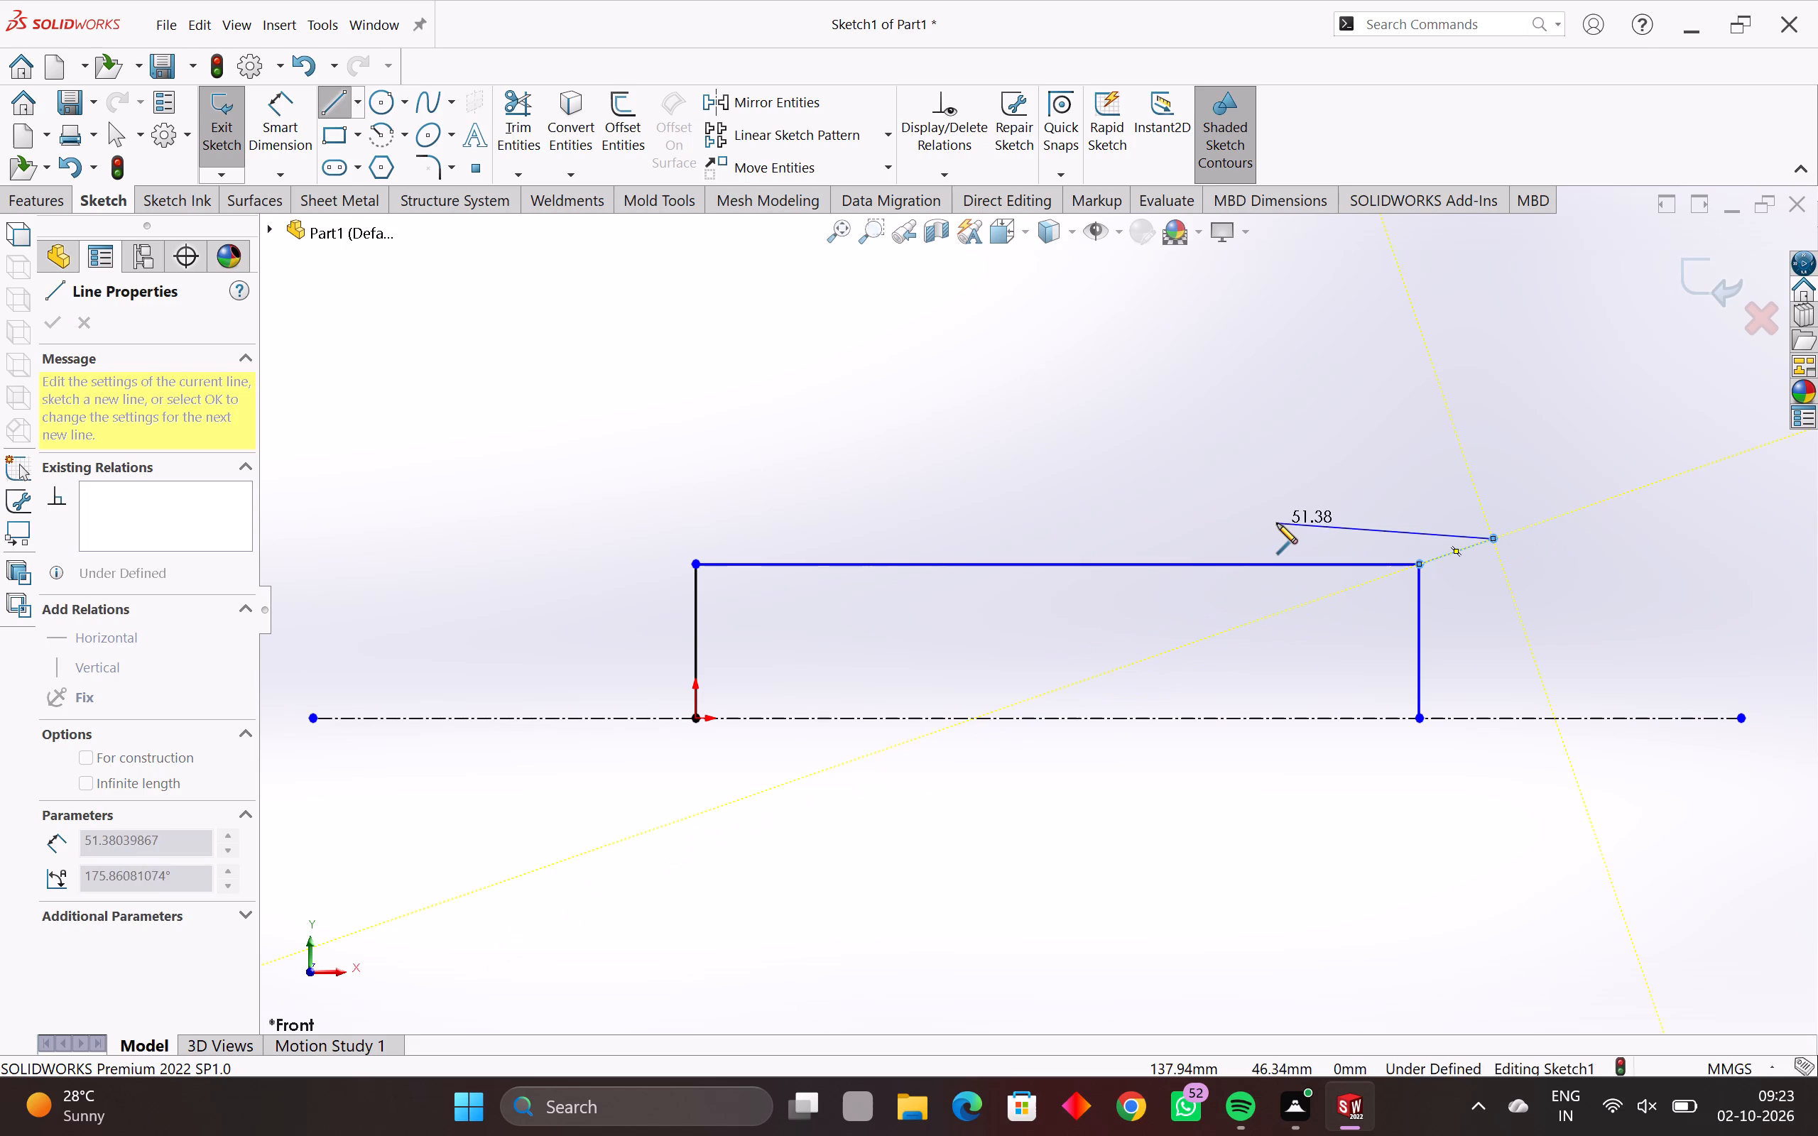
key(Escape)
Set the short slanted line's length to 10 mm and its angle to 45°.
click(1485, 552)
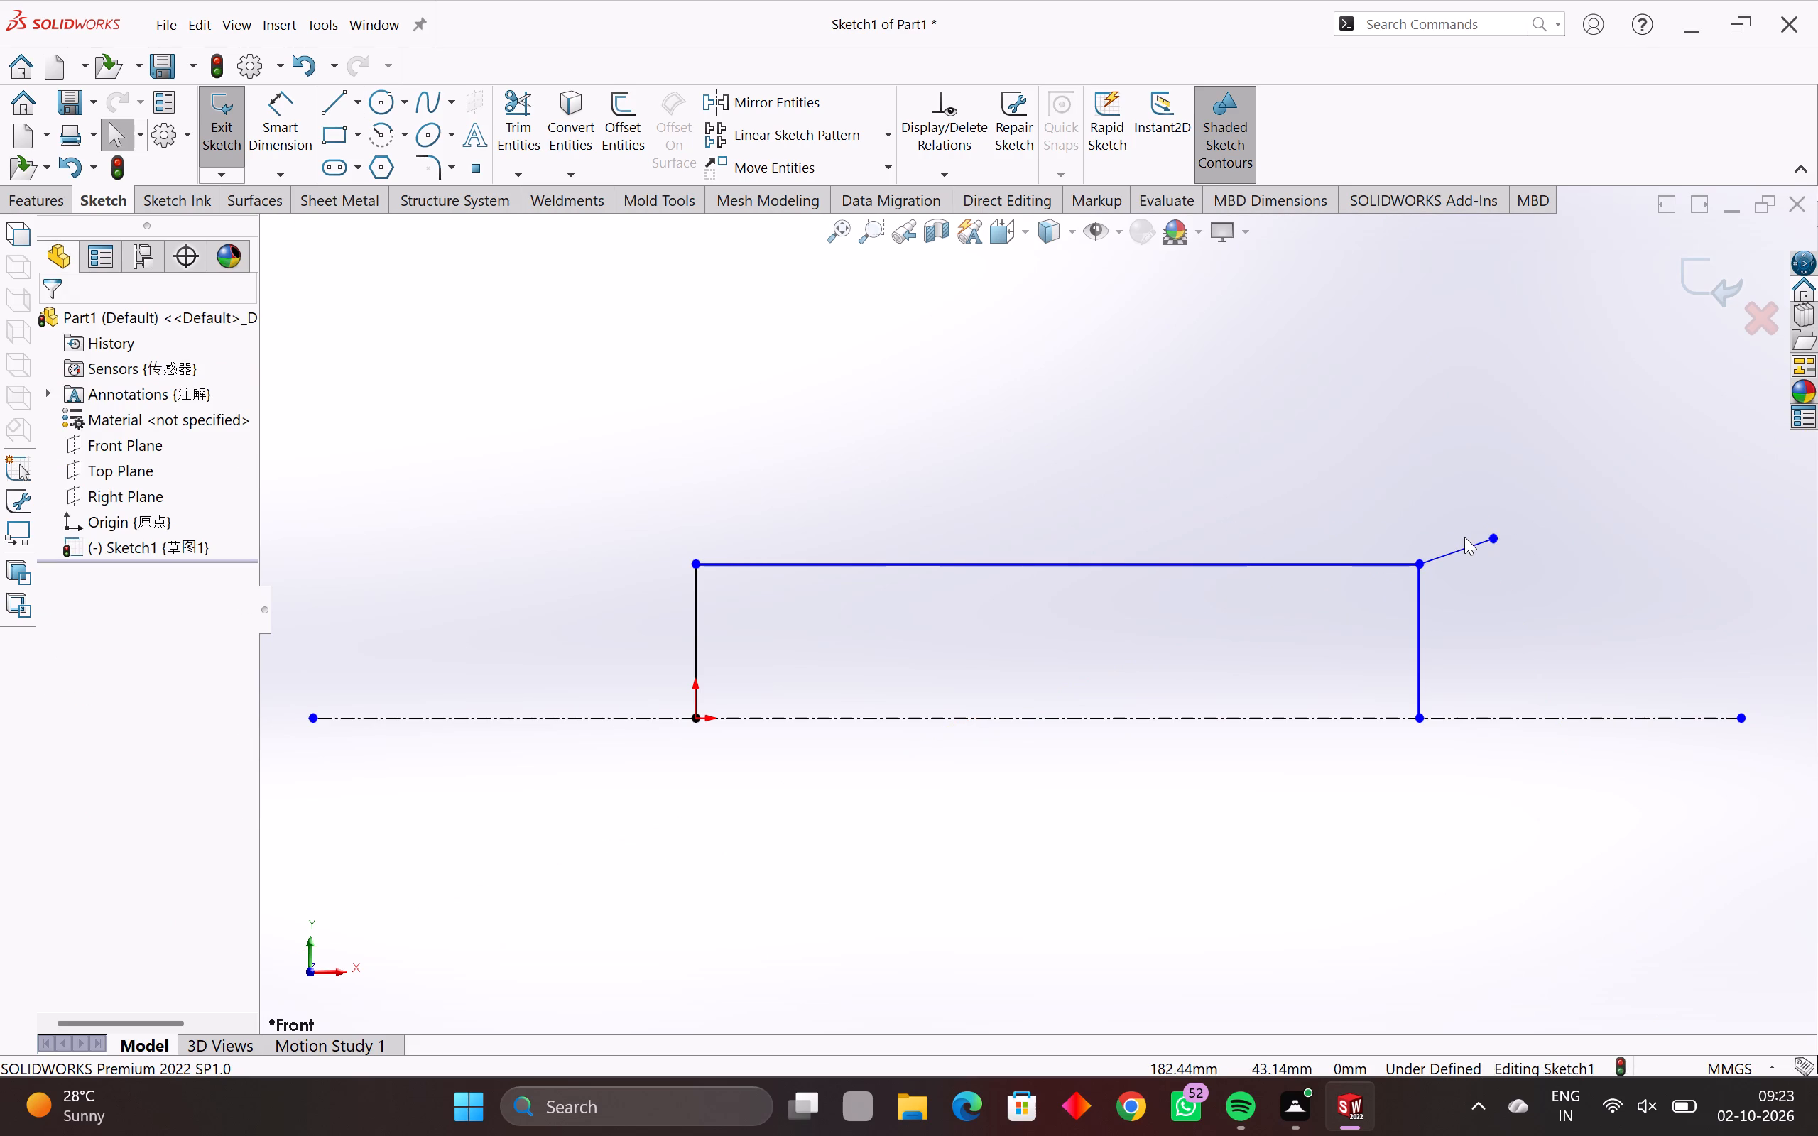
click(1468, 546)
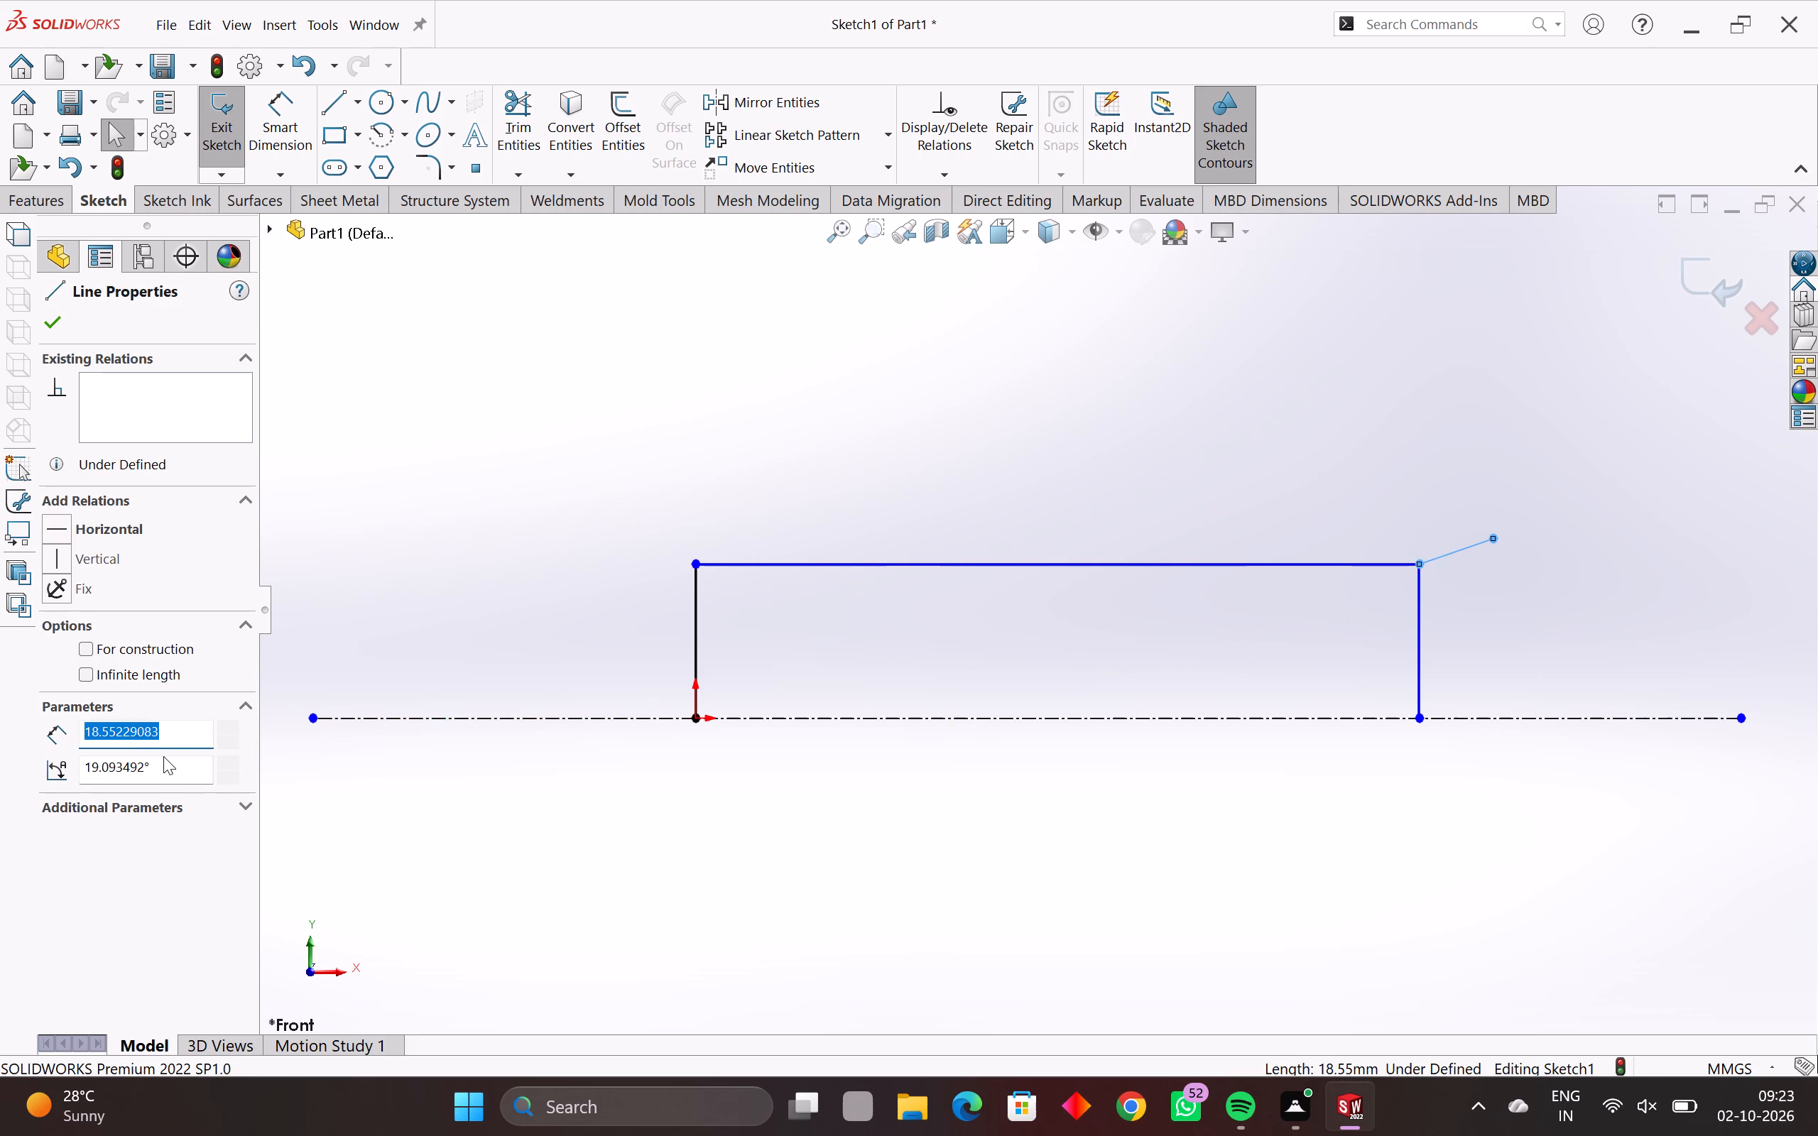
text(10)
key(Return)
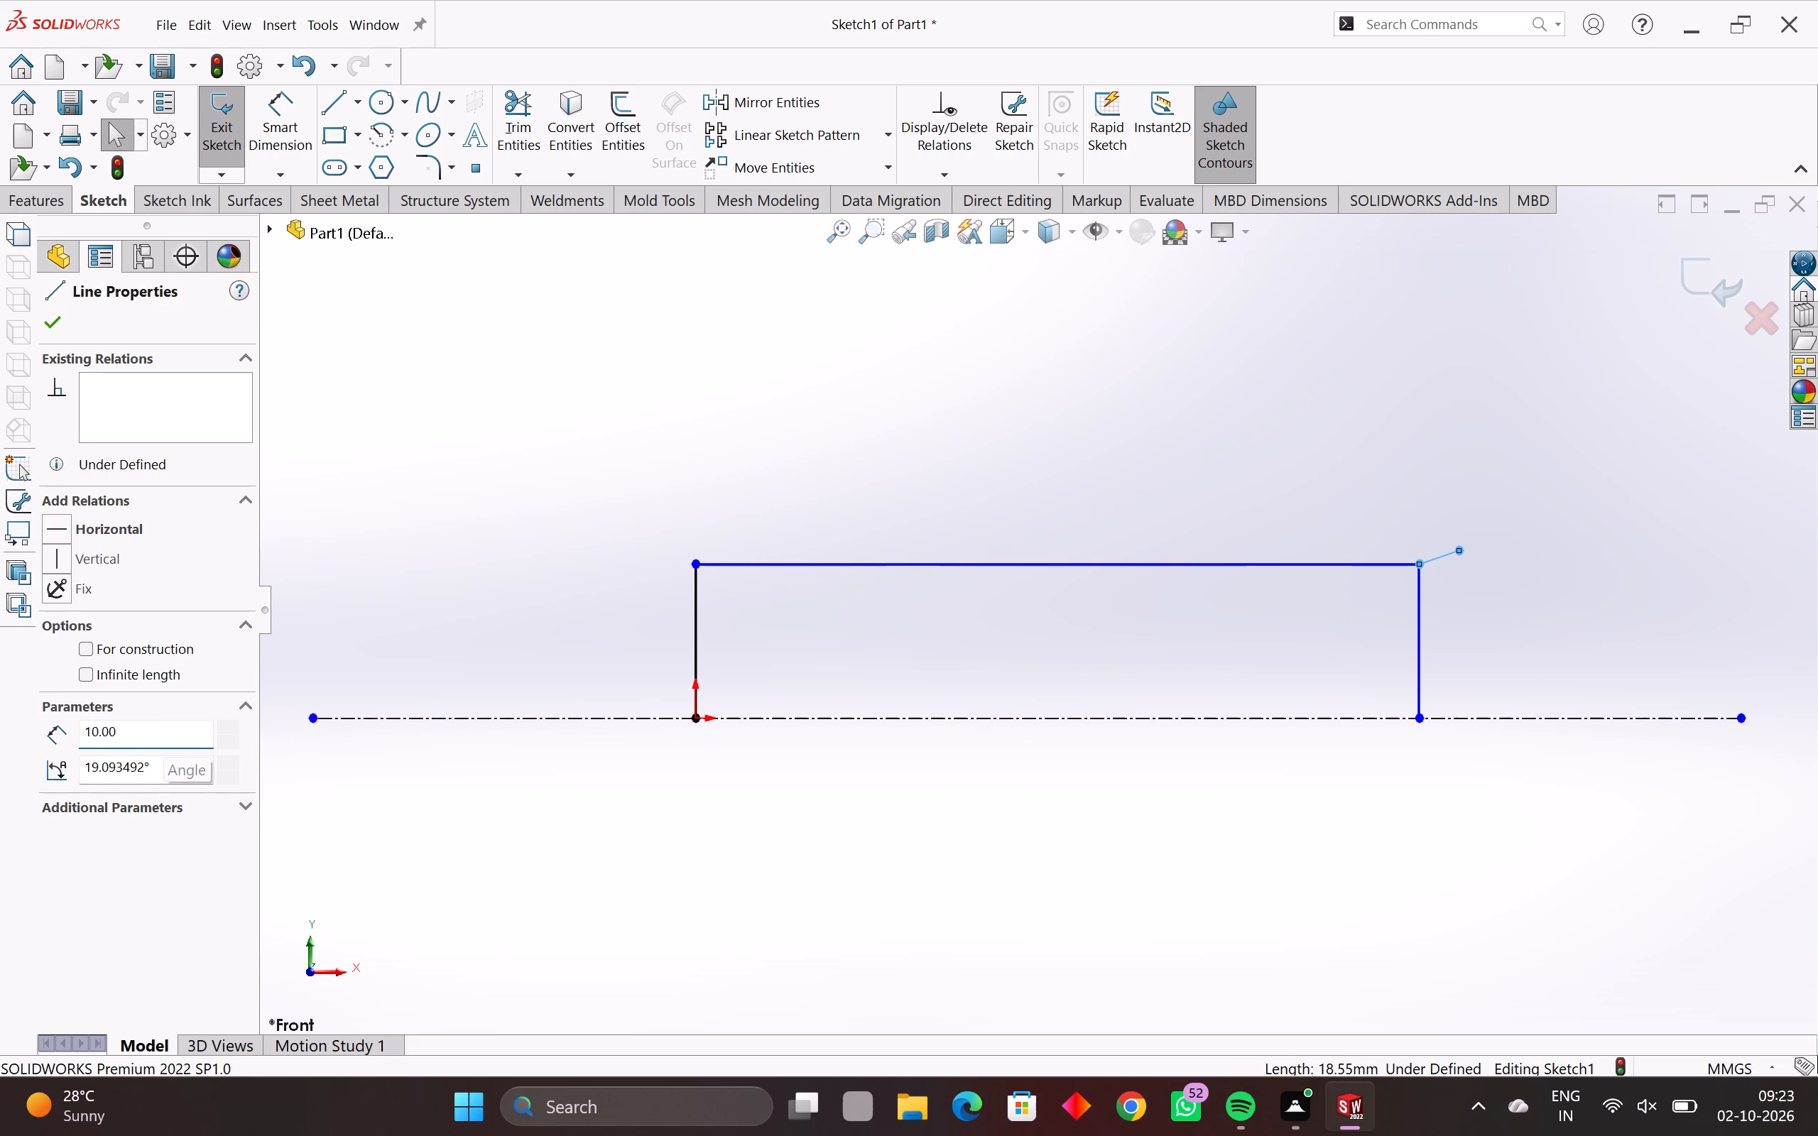
drag(159, 770, 33, 798)
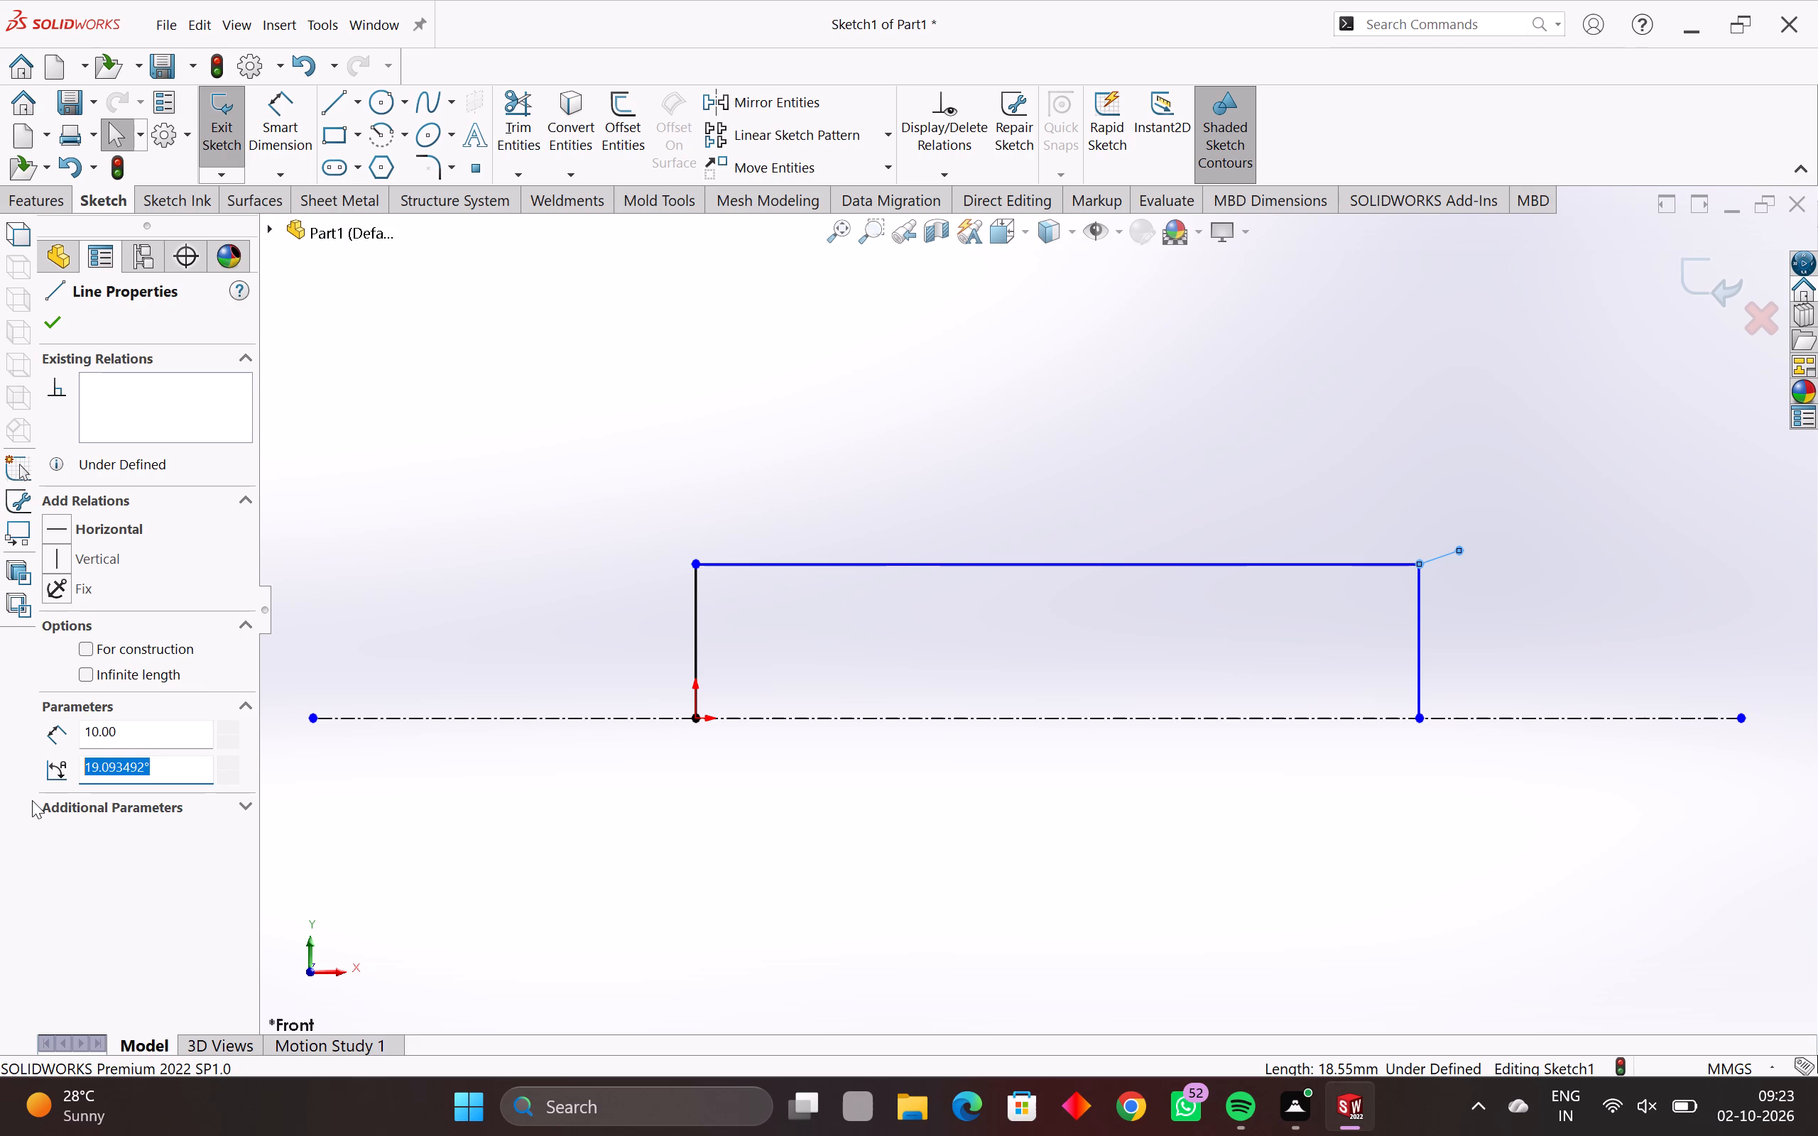
text(45)
key(Return)
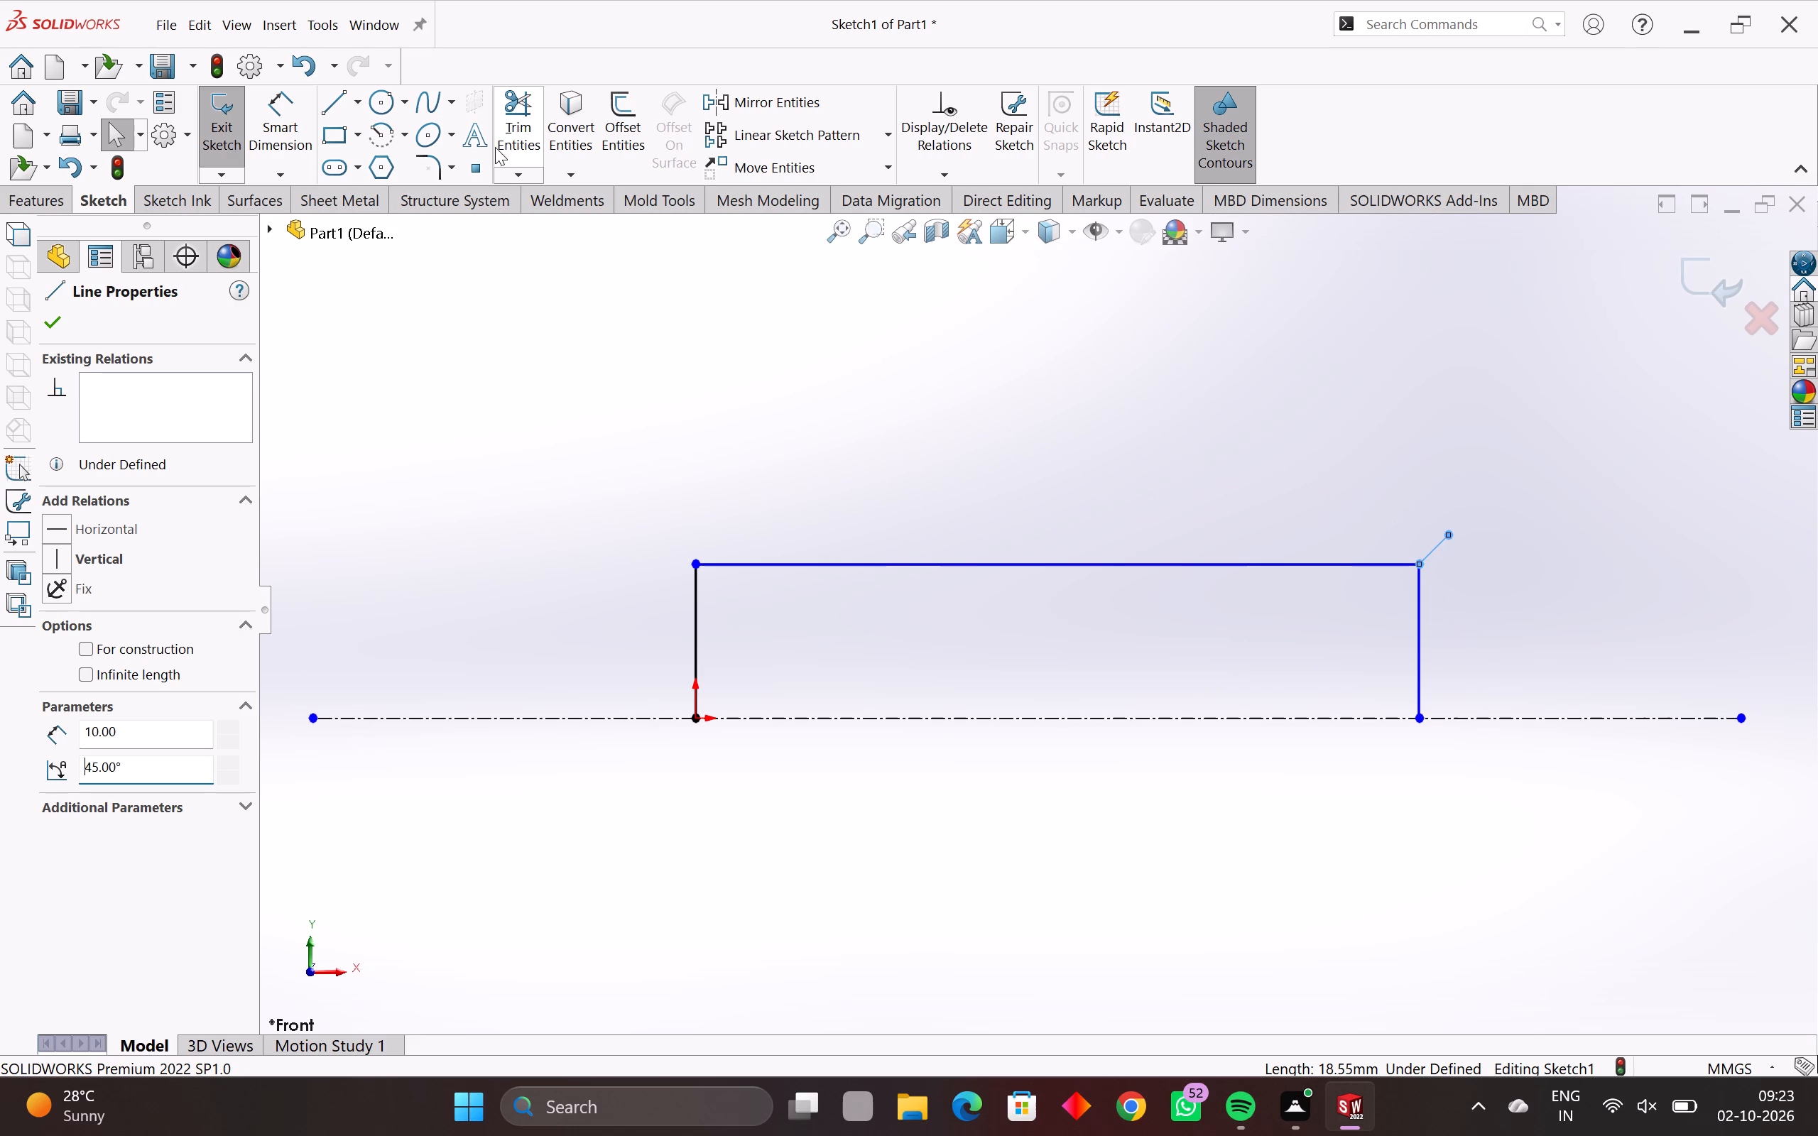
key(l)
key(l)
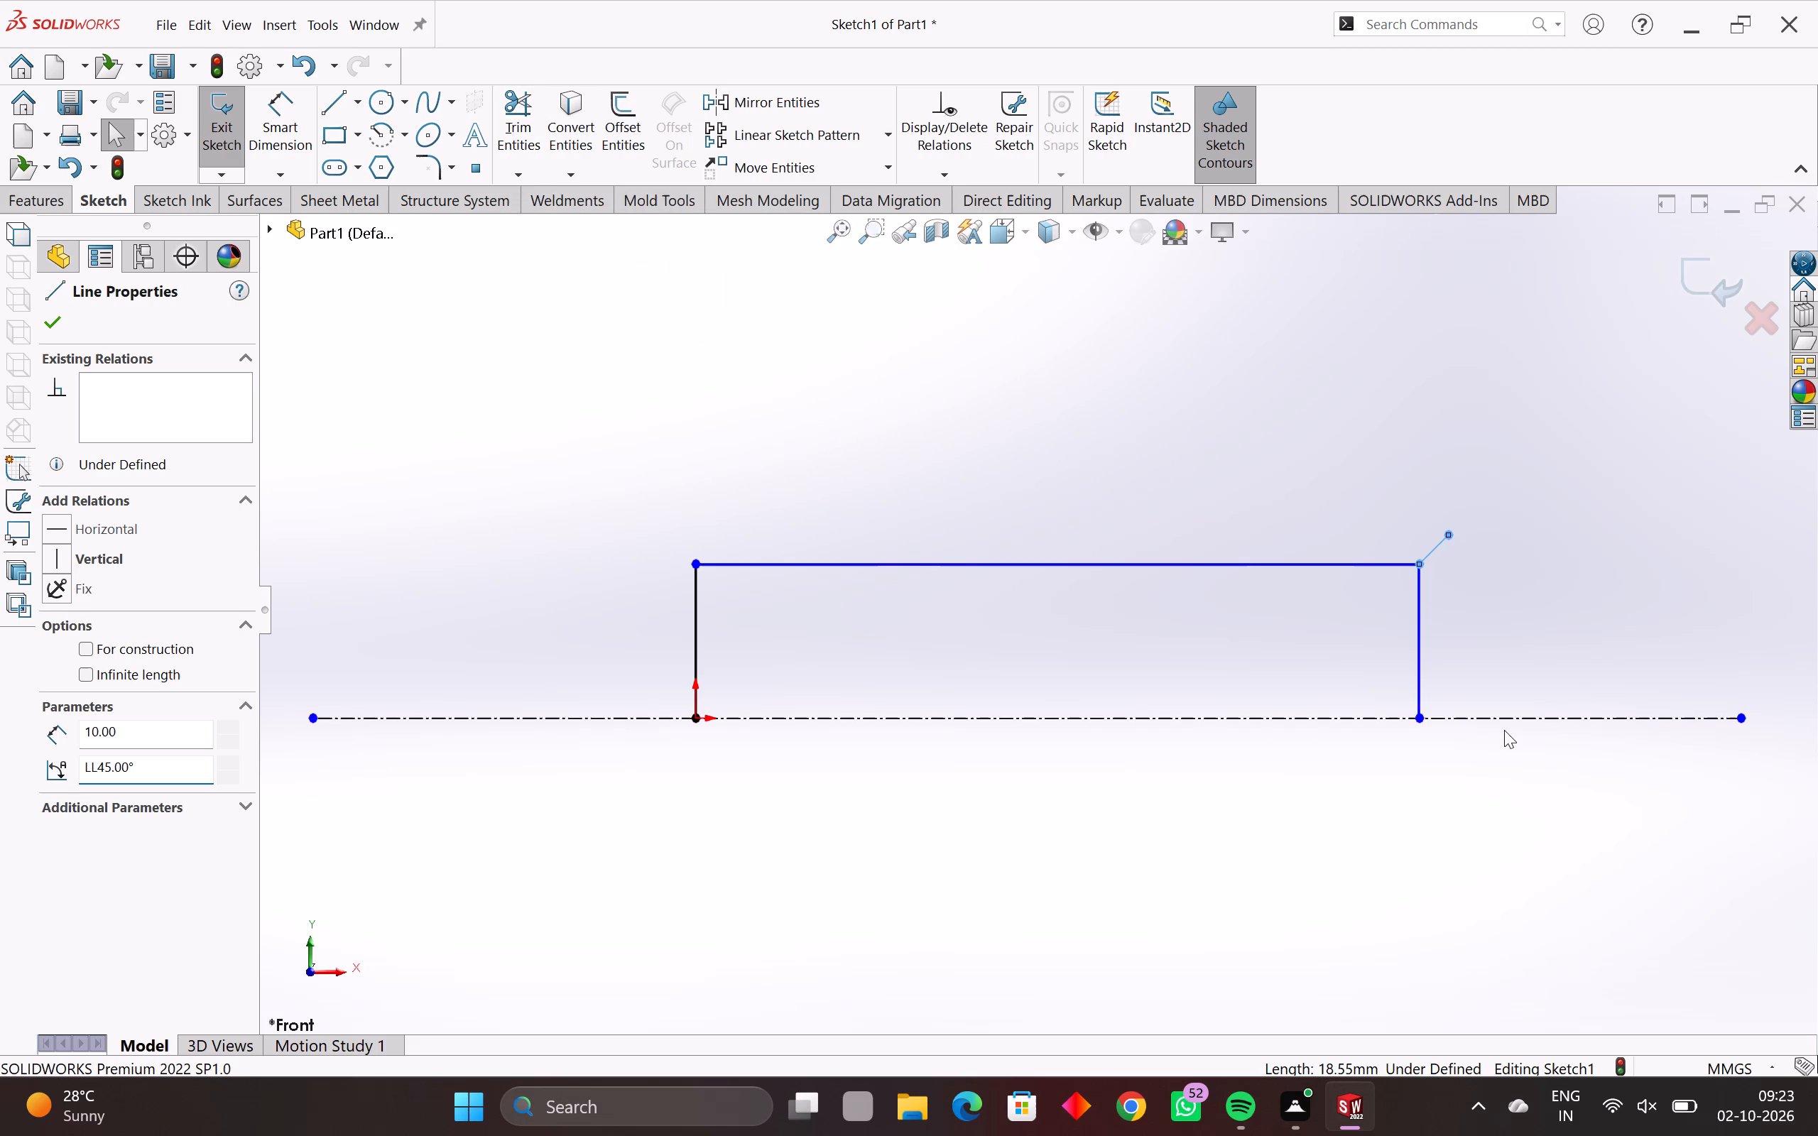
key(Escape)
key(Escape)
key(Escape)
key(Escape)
Sketch a vertical line about 64 mm long from the centerline up through the slanted line's free end.
key(l)
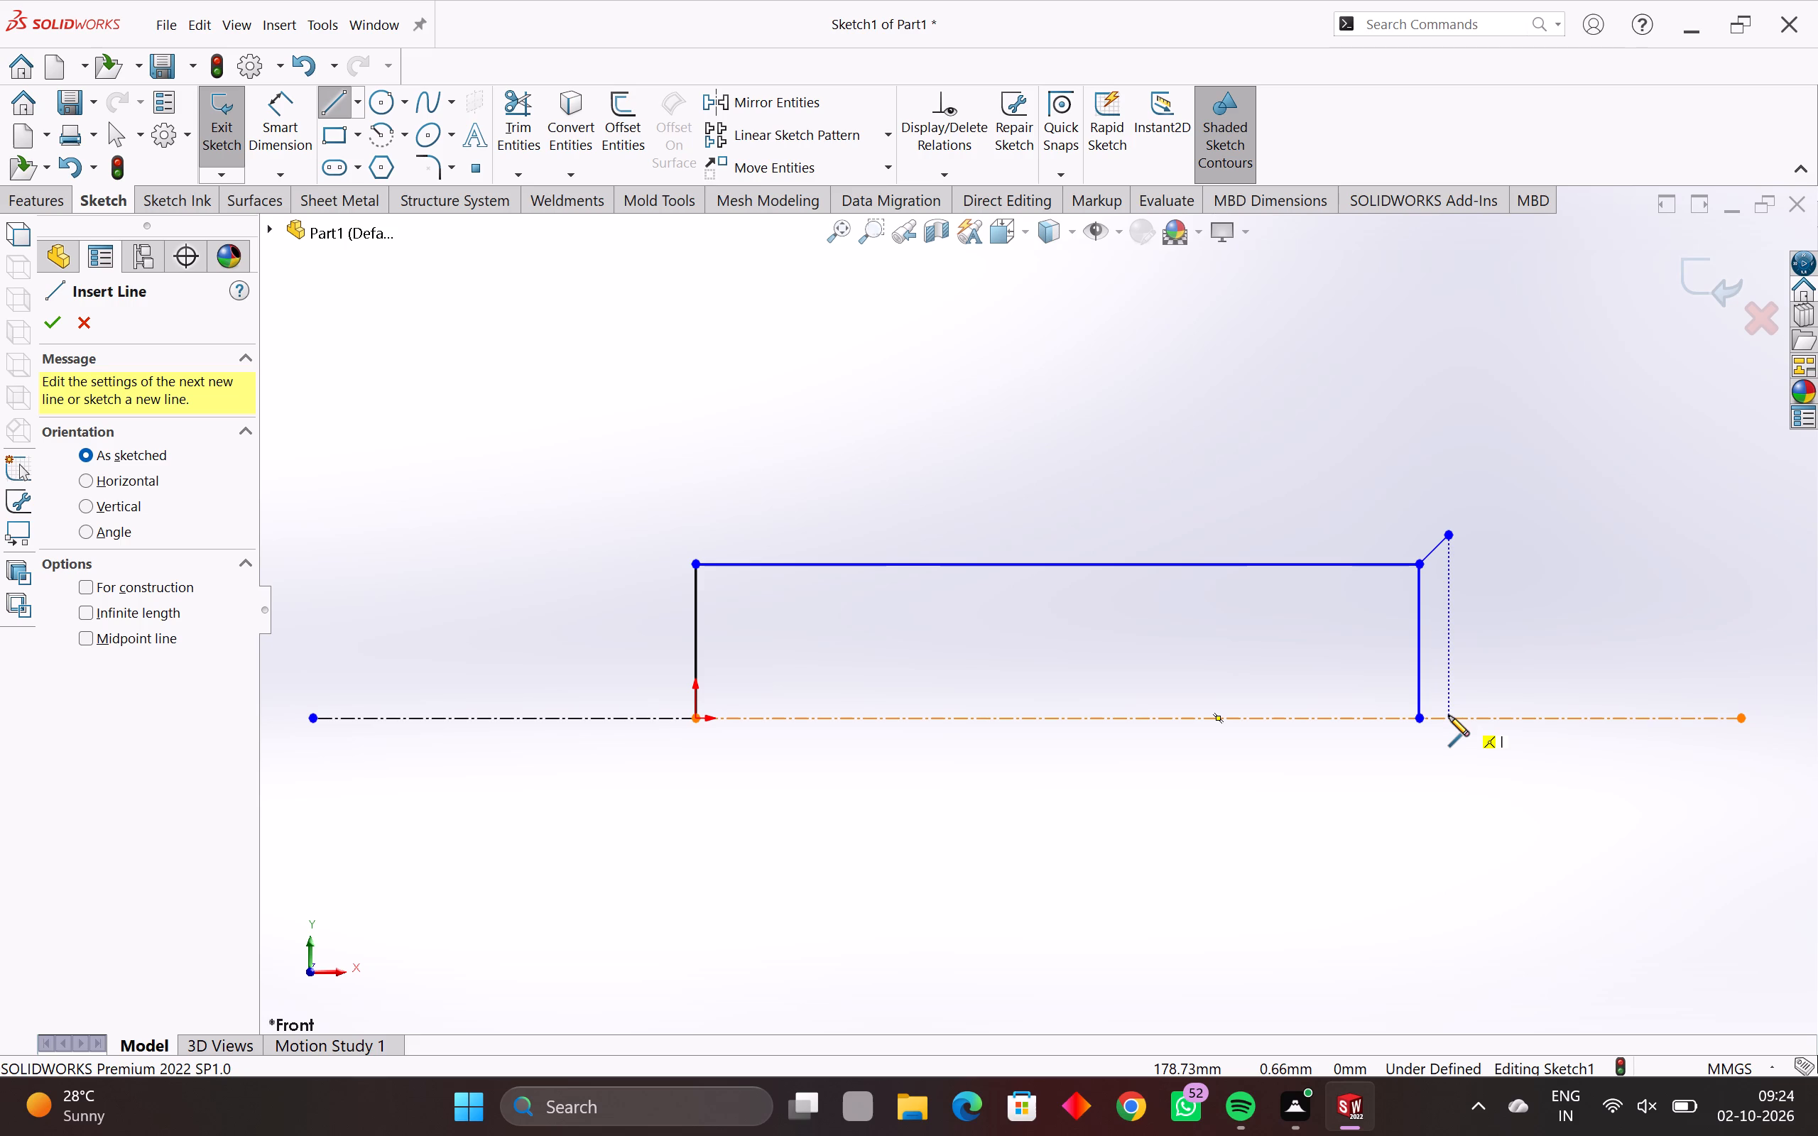
click(1449, 716)
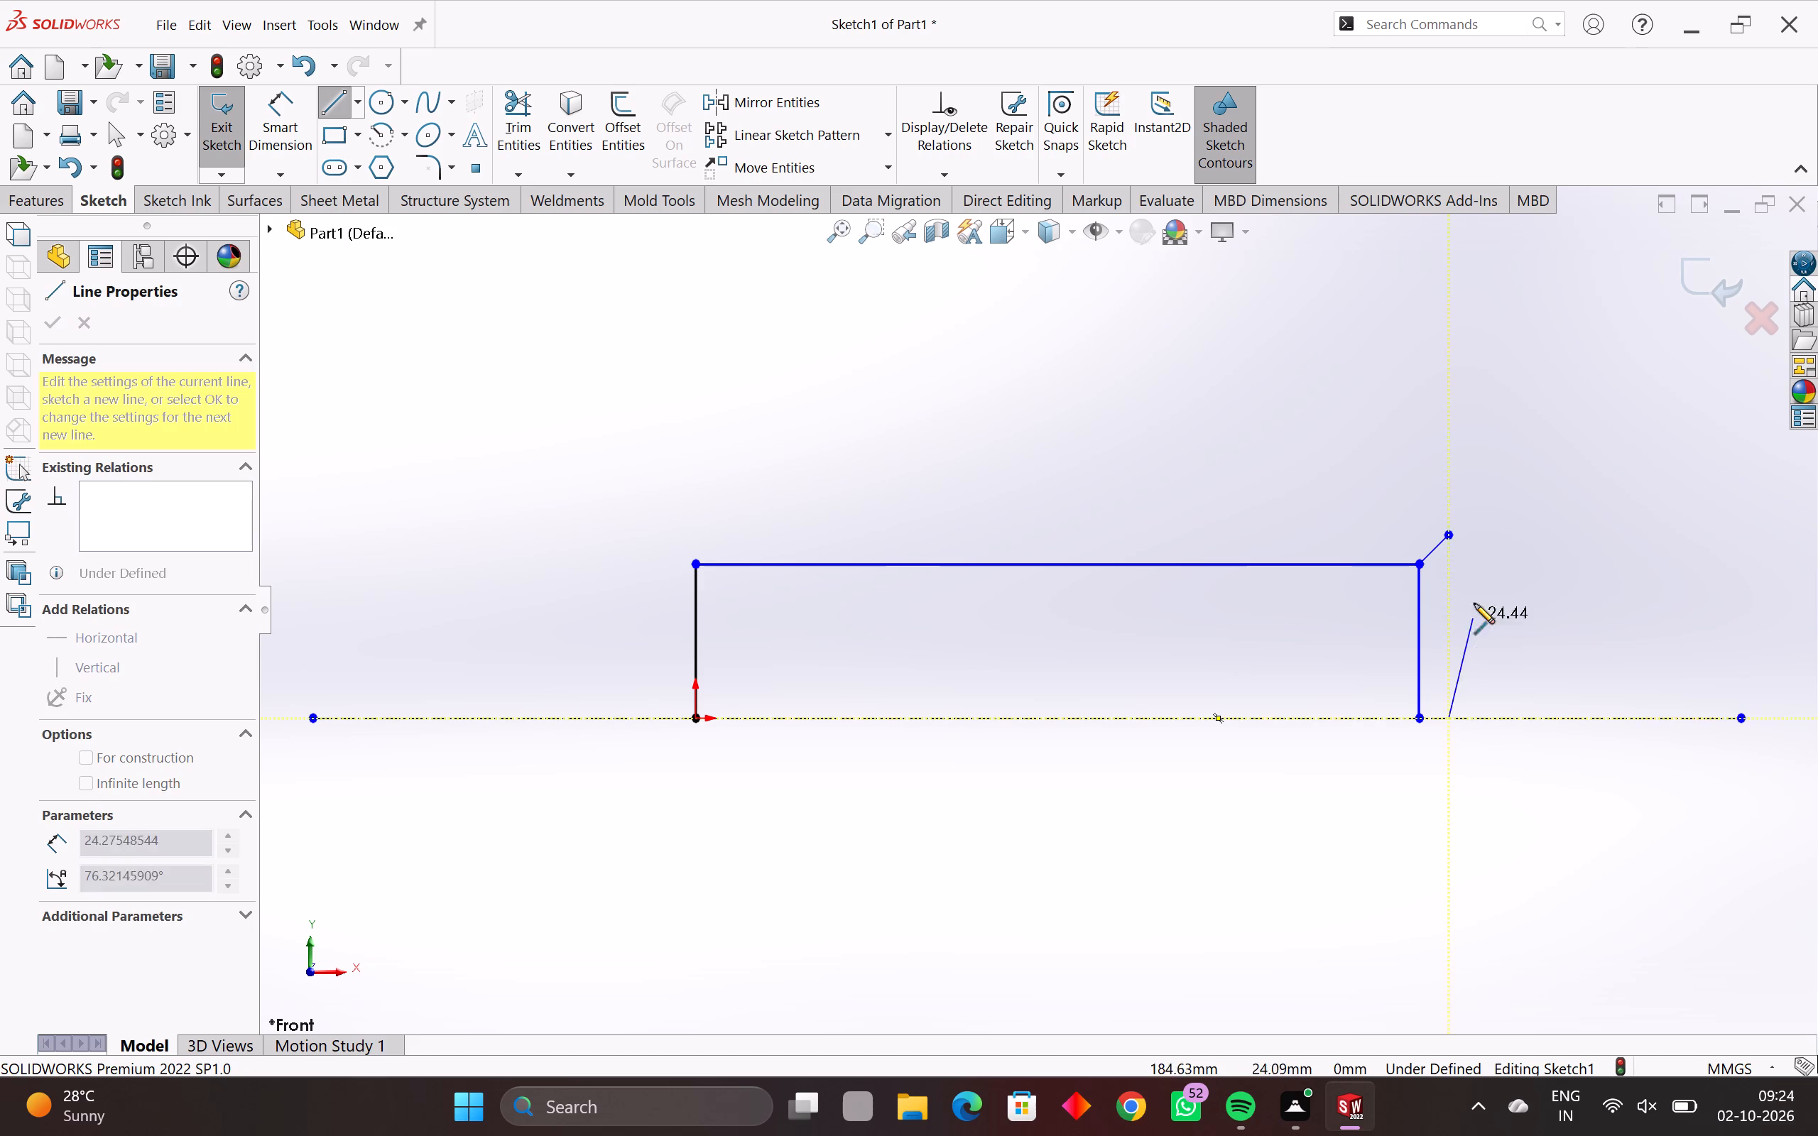
click(1452, 449)
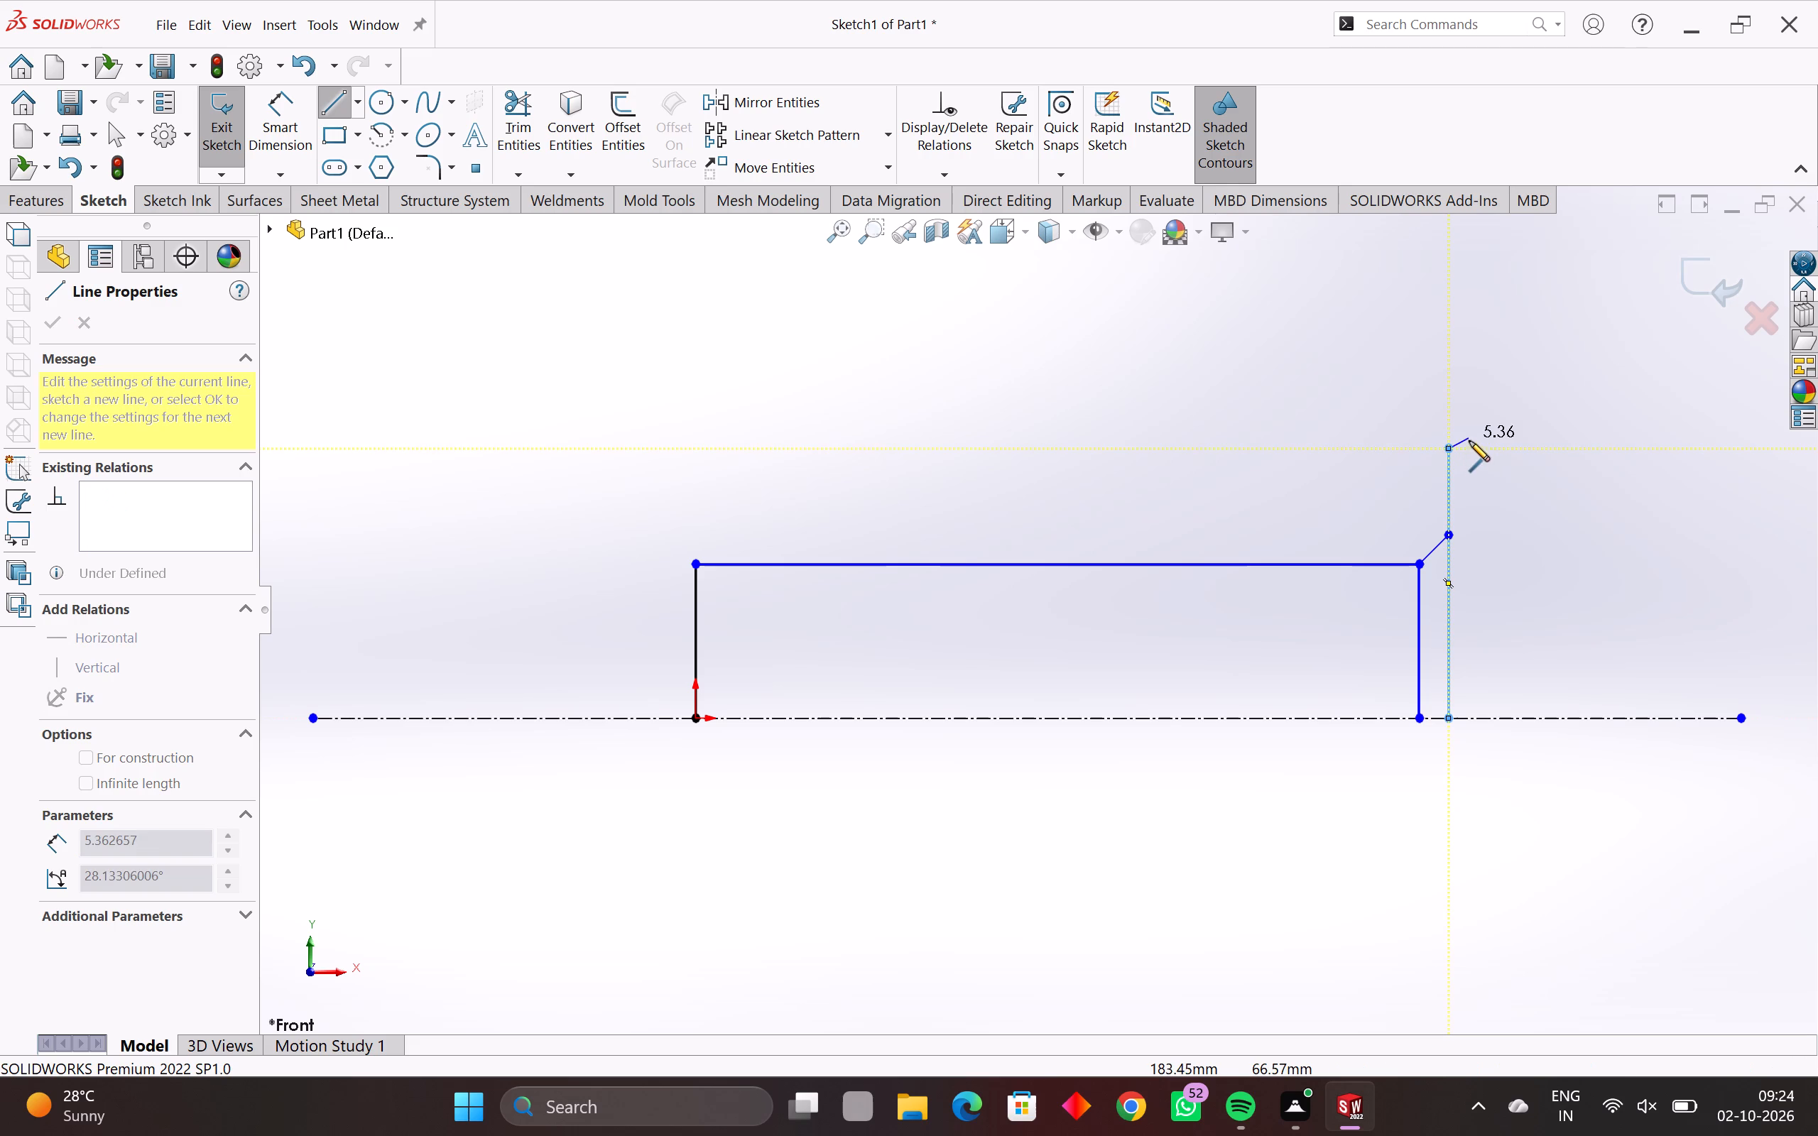
key(Escape)
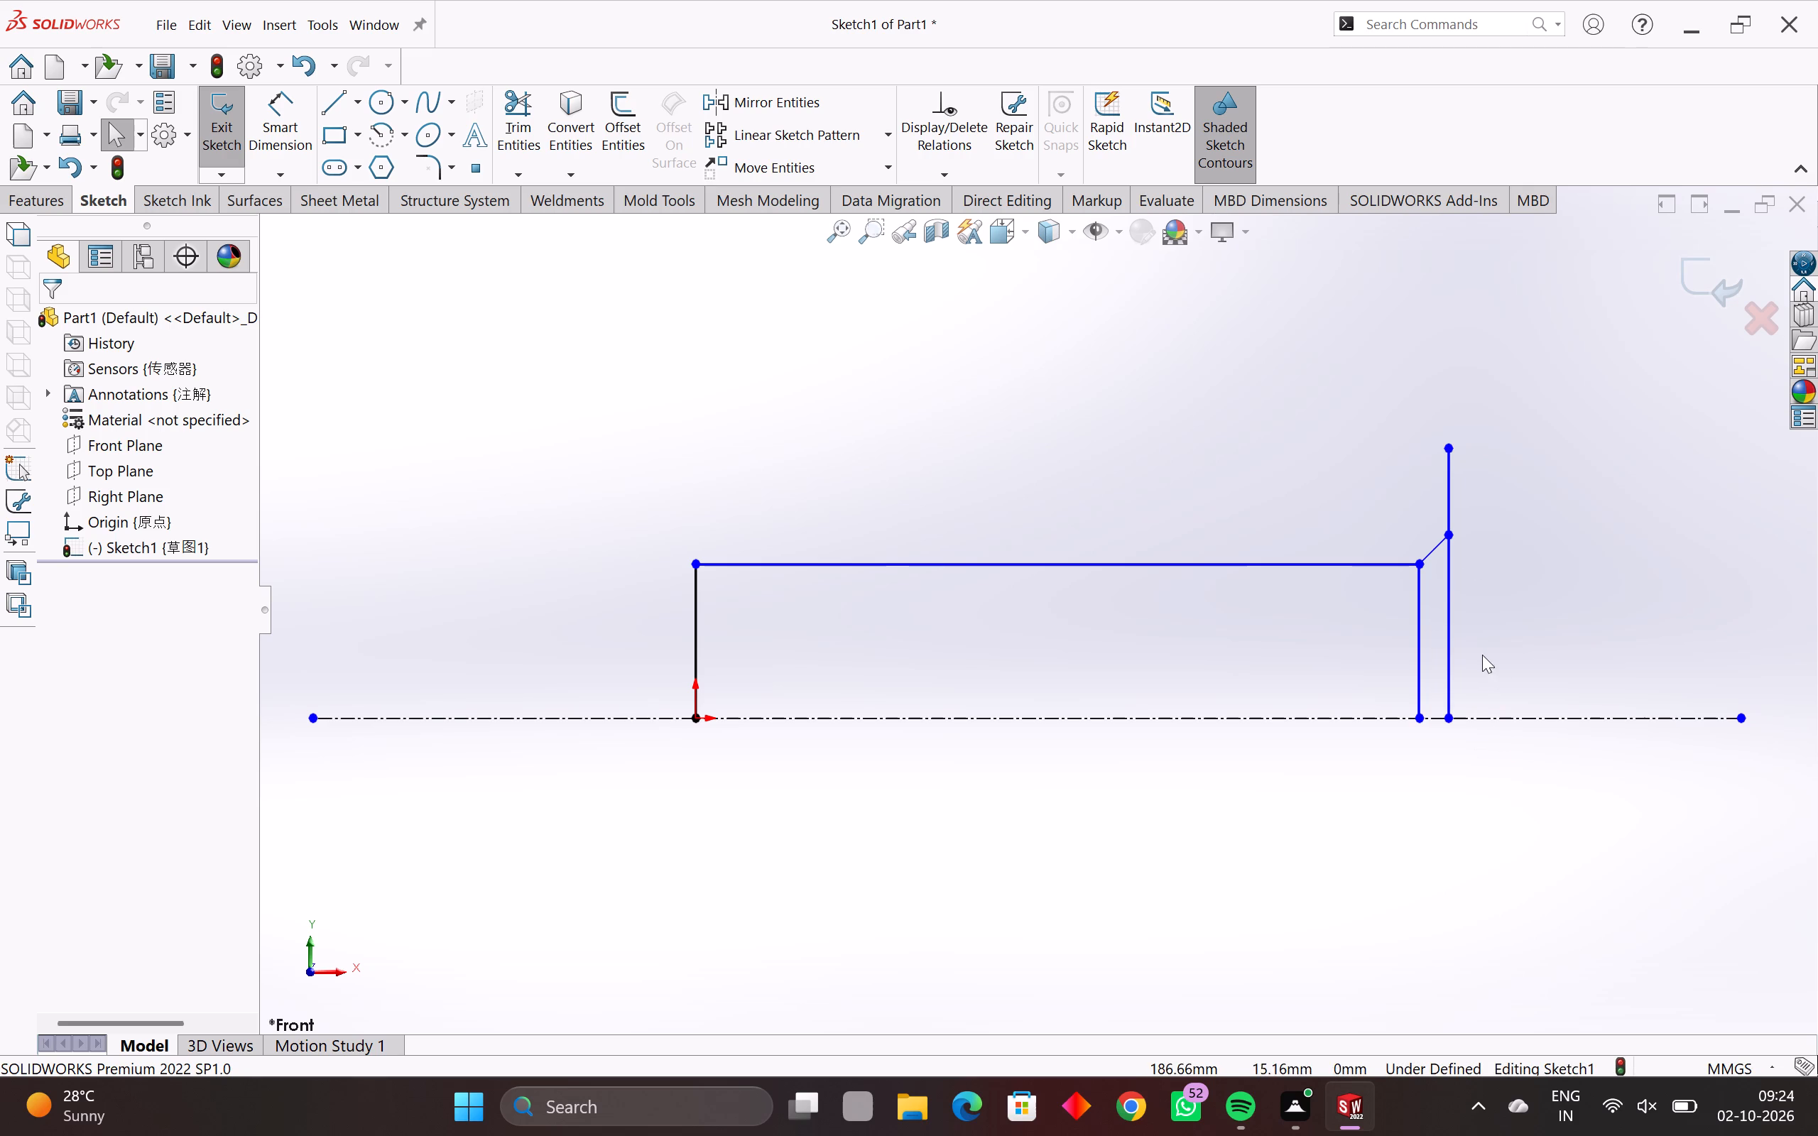
Set the length of the vertical line beneath the slanted line's free end to 40 mm.
click(1449, 616)
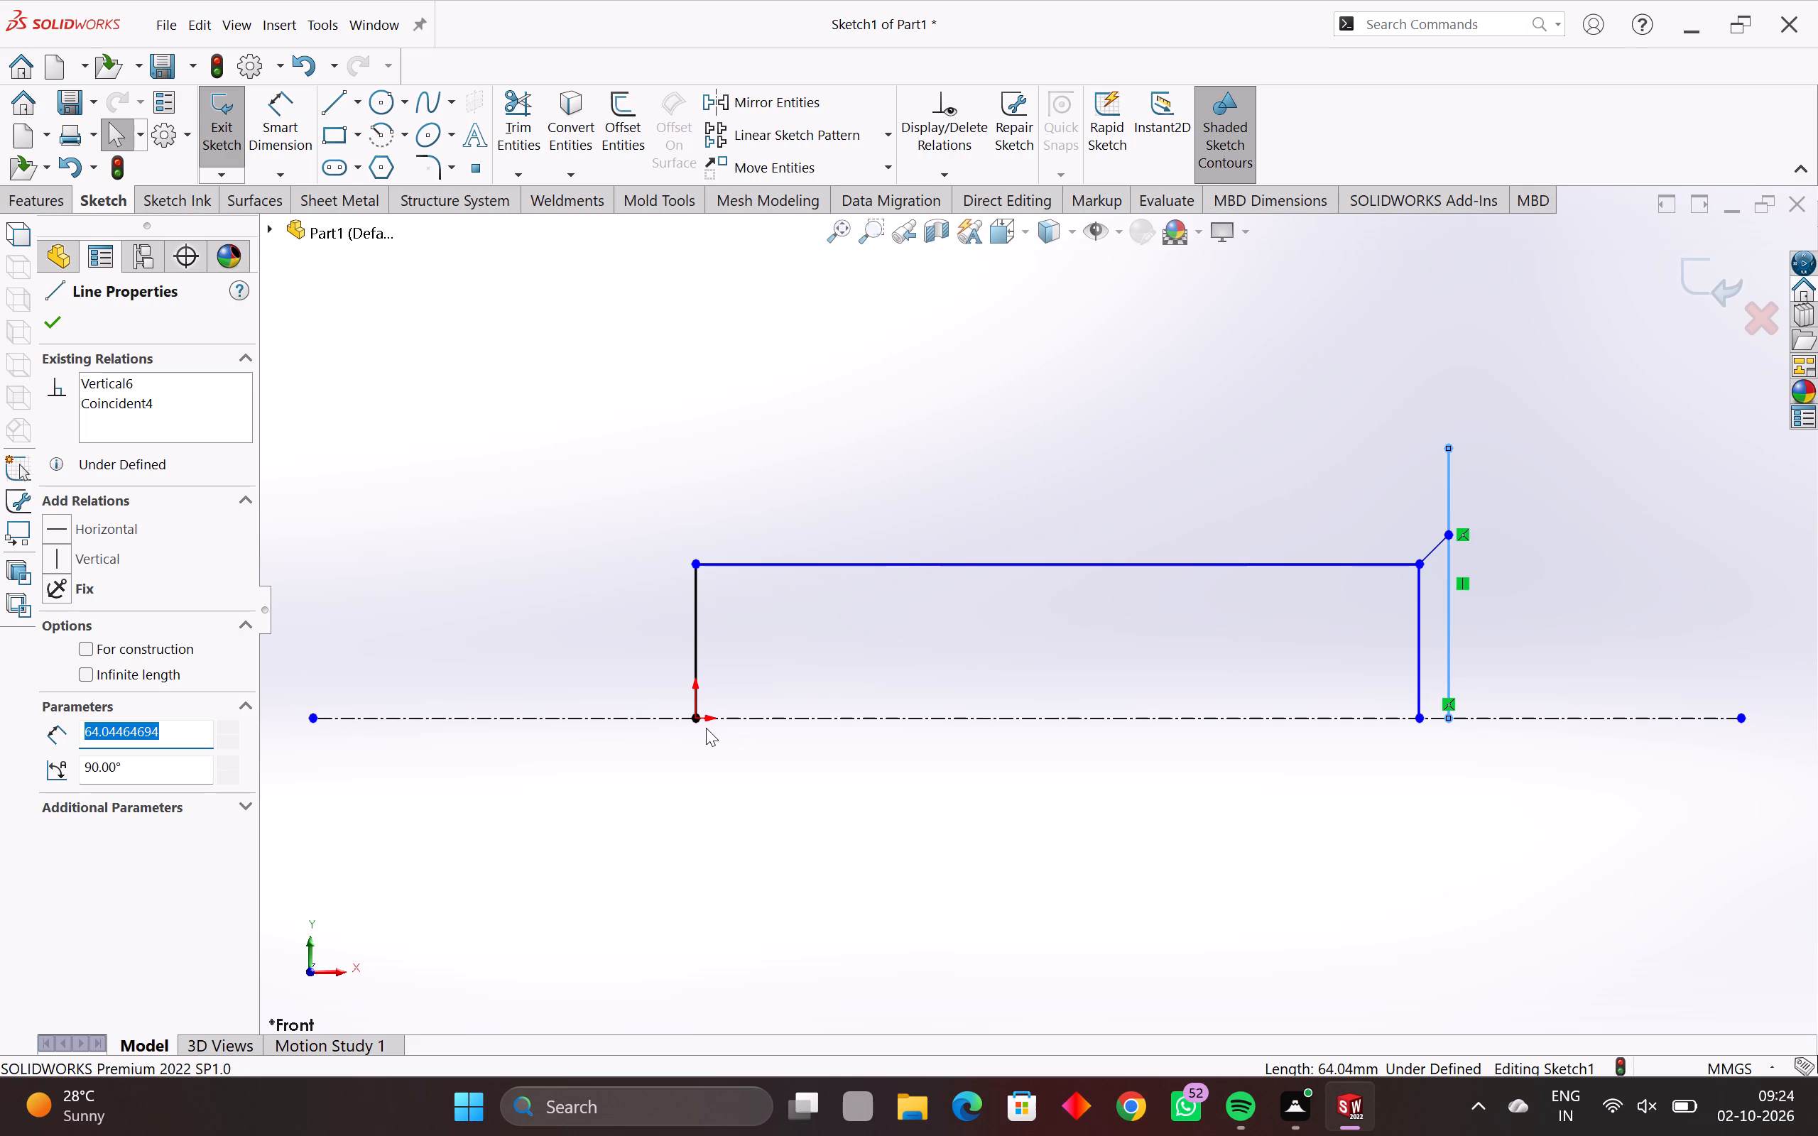
text(40)
key(Return)
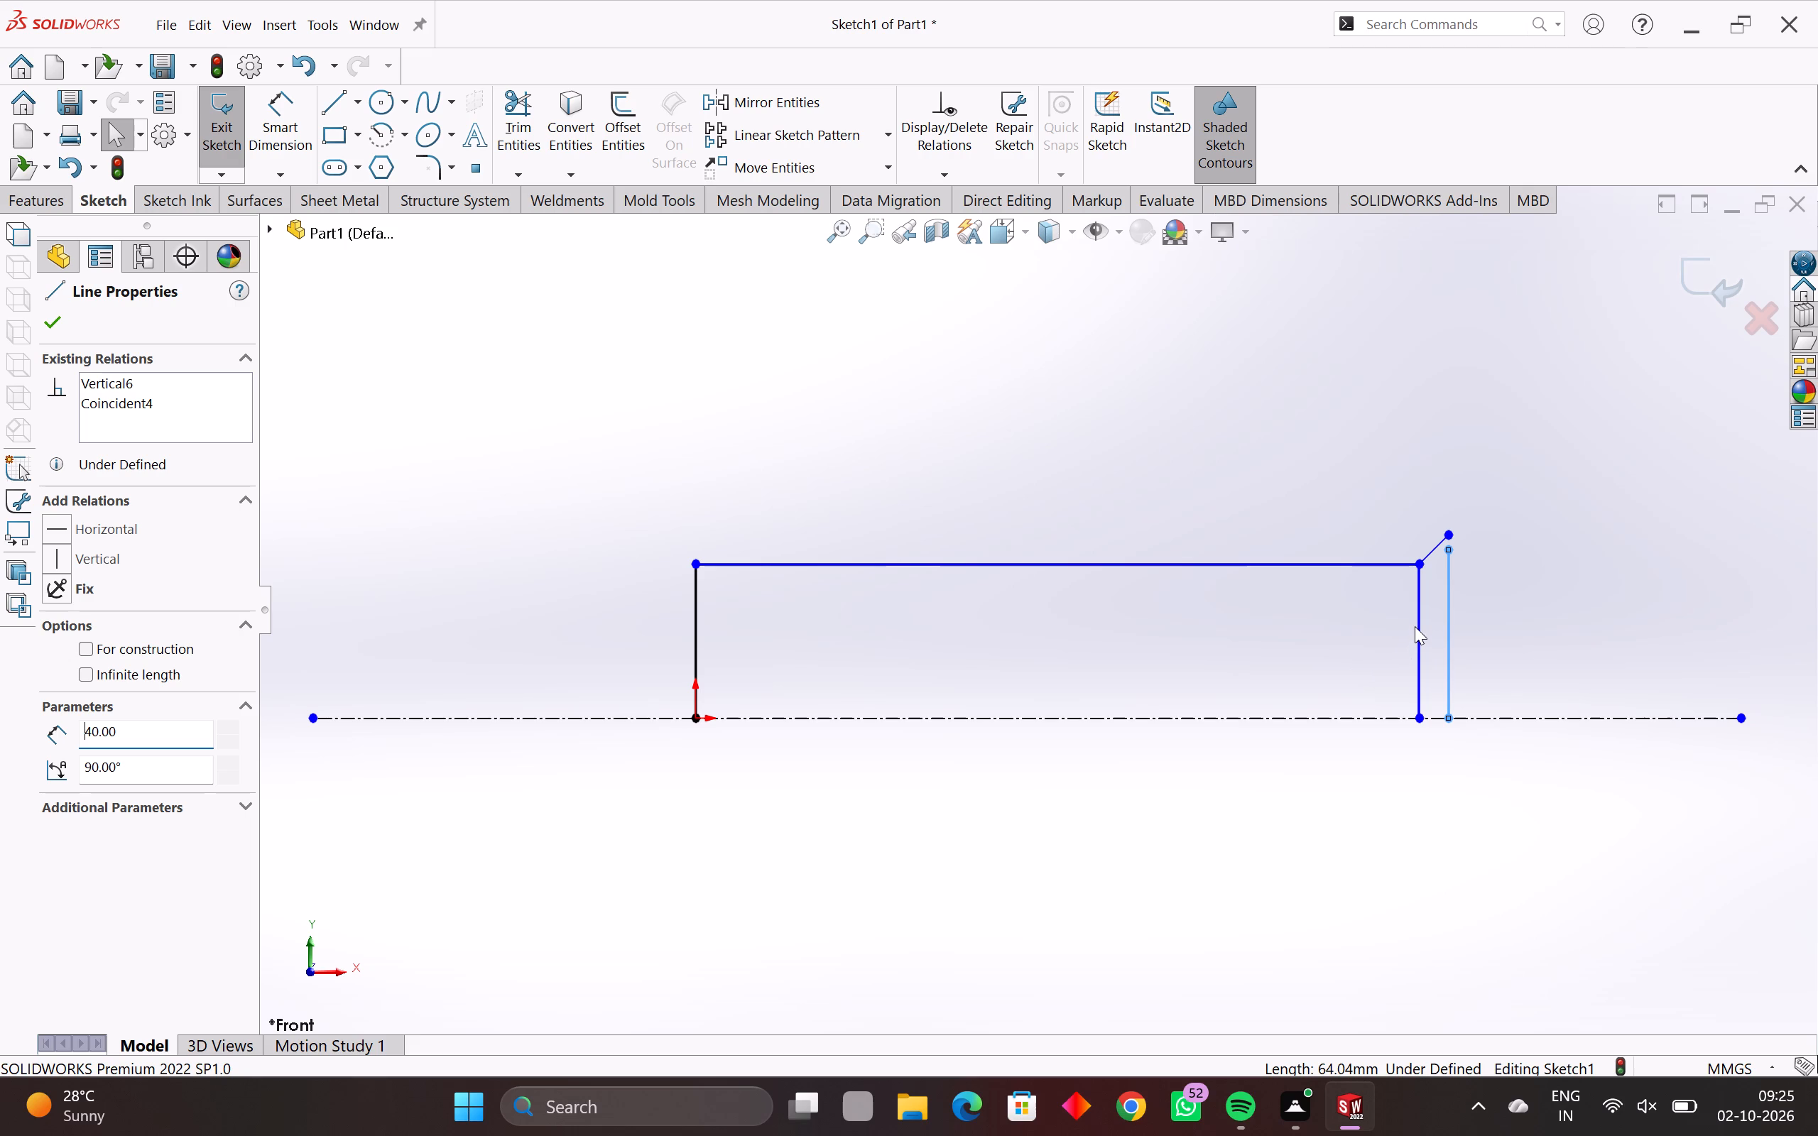
key(Escape)
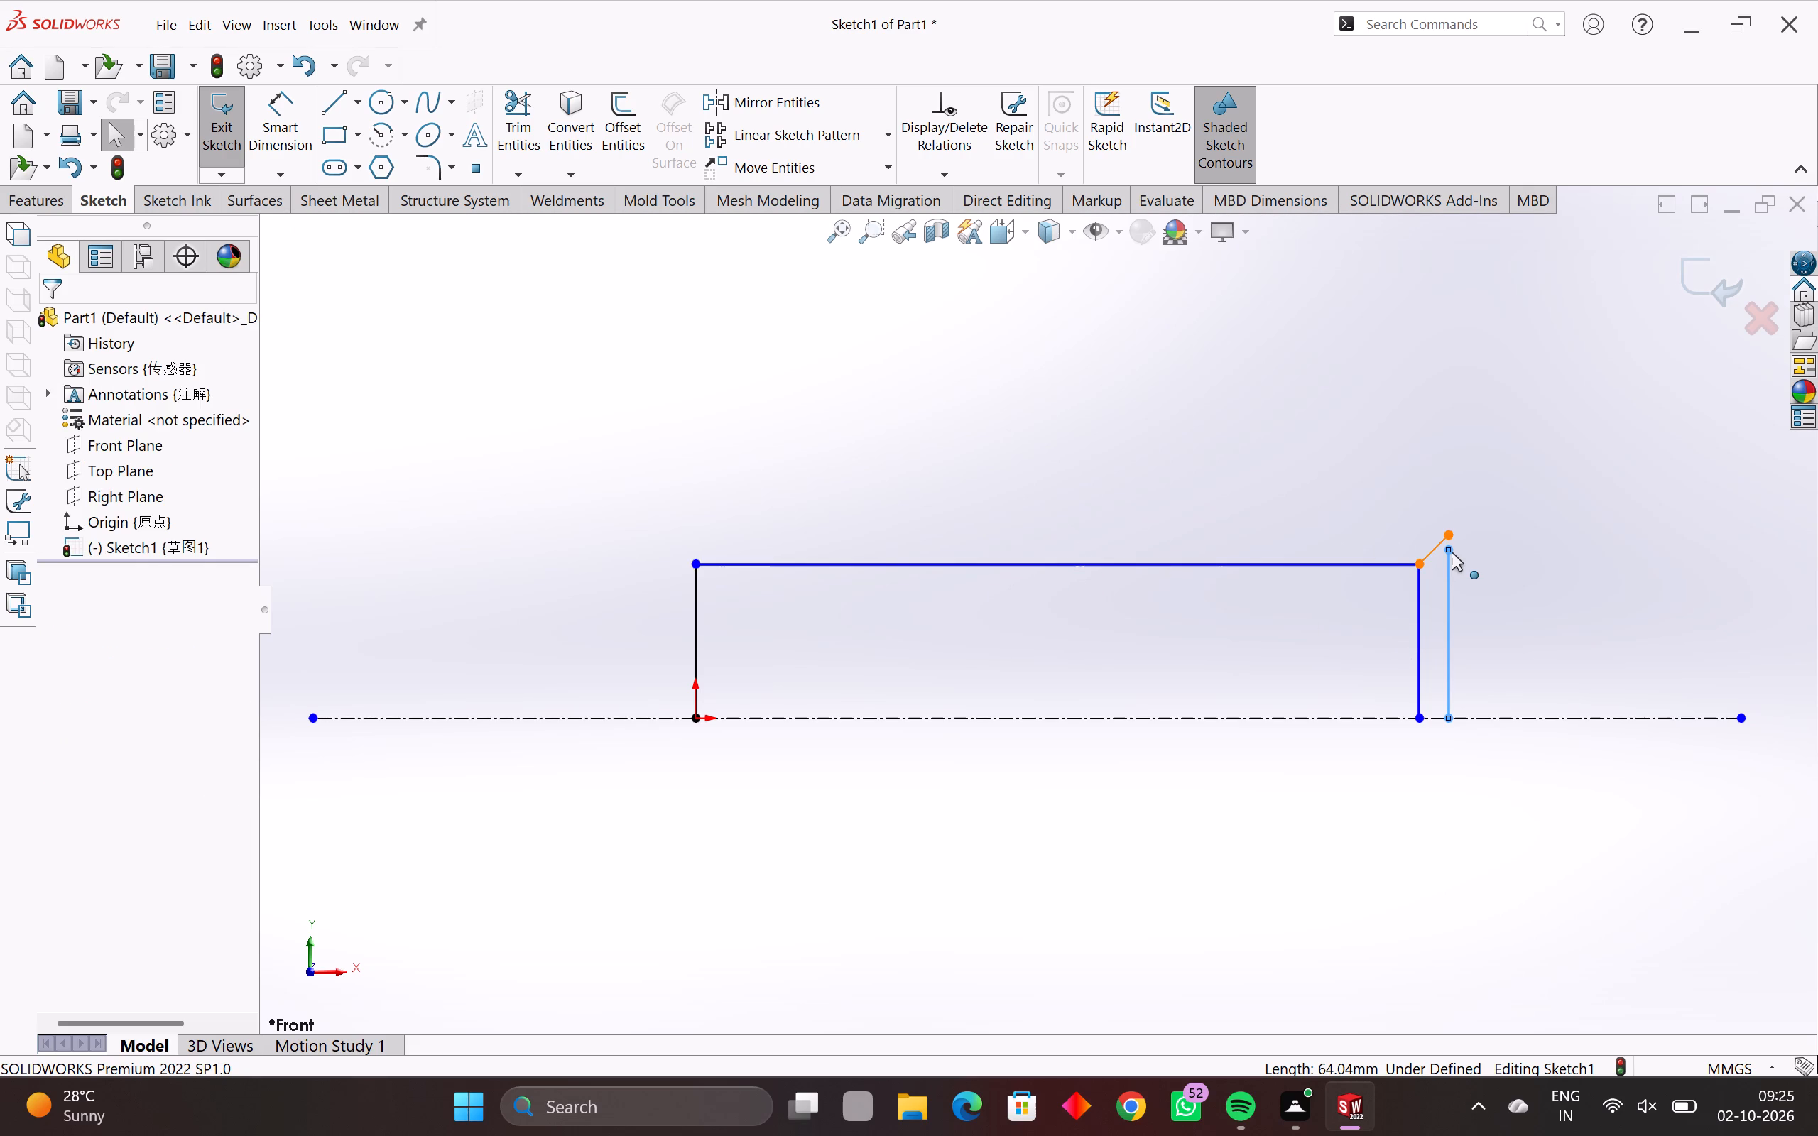
Undo the last length change on the vertical line through the slanted line's free end.
key(ctrl+z)
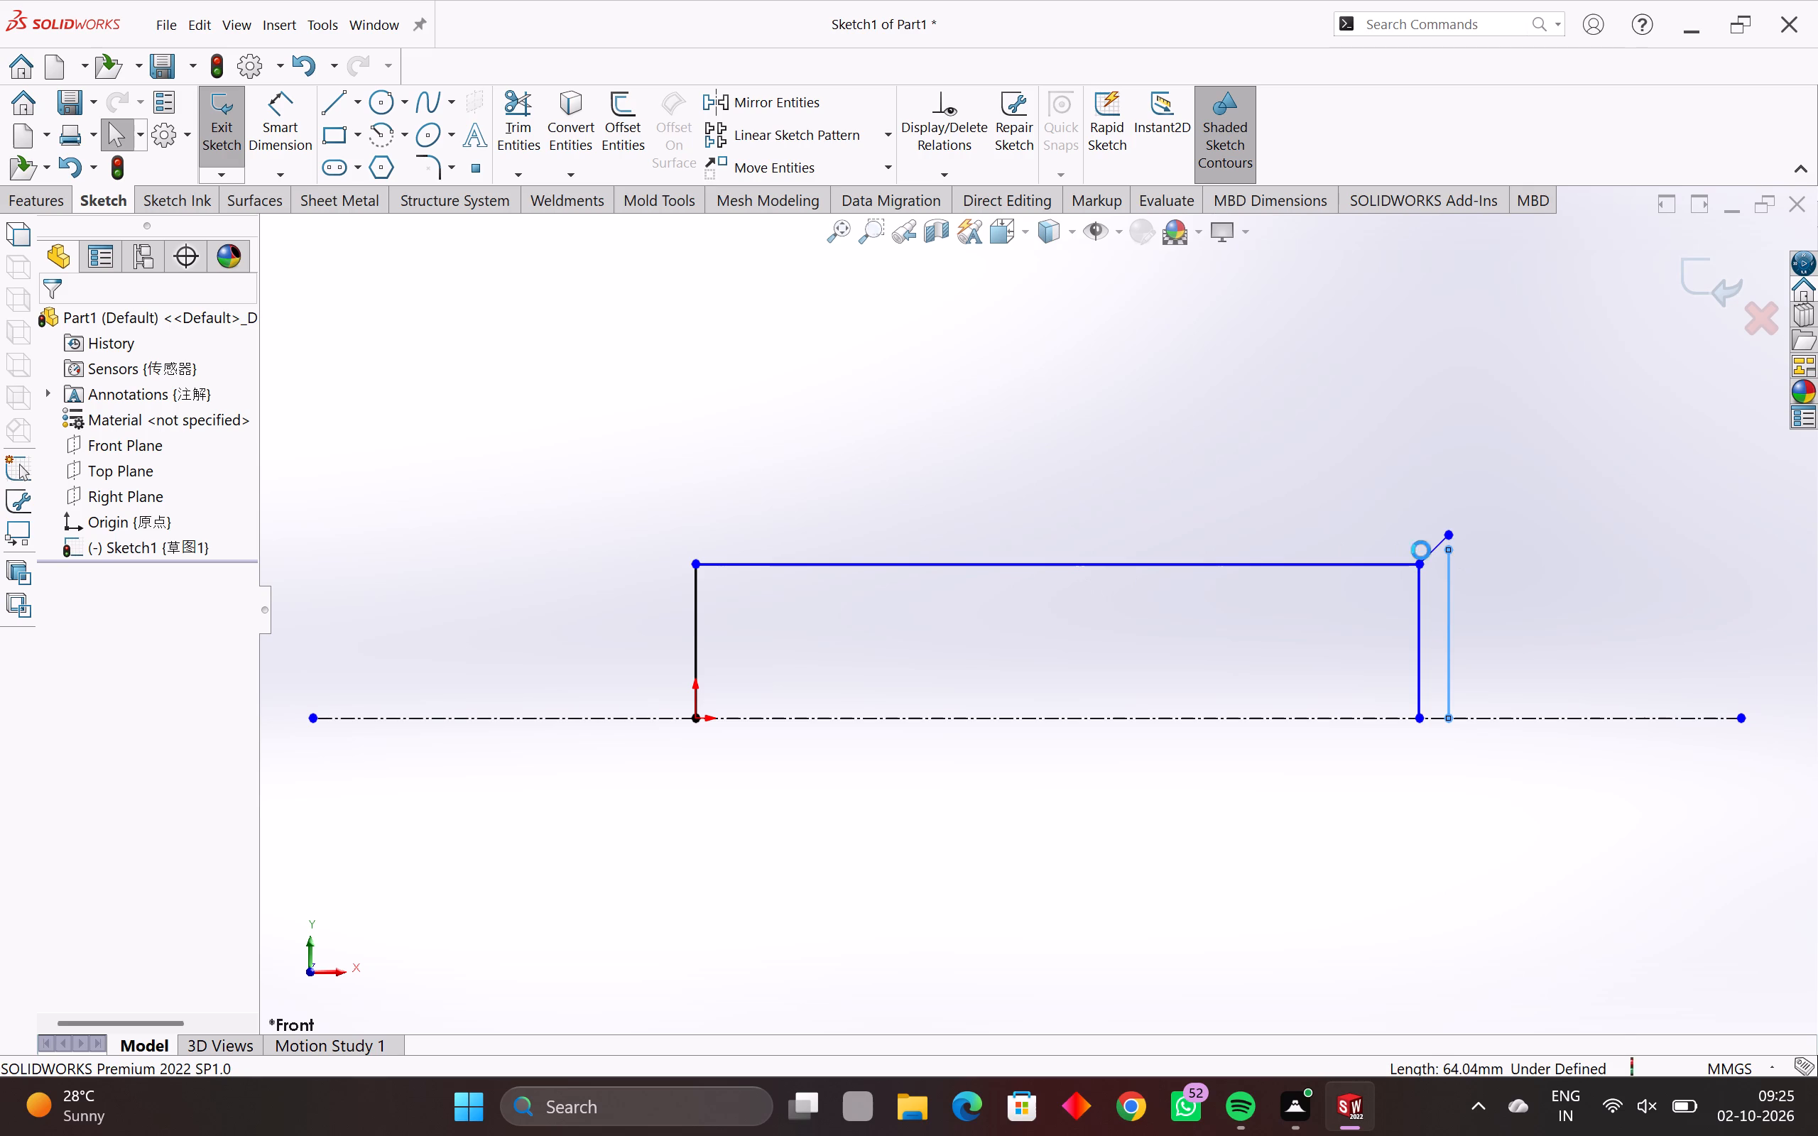
key(Escape)
key(Escape)
key(Escape)
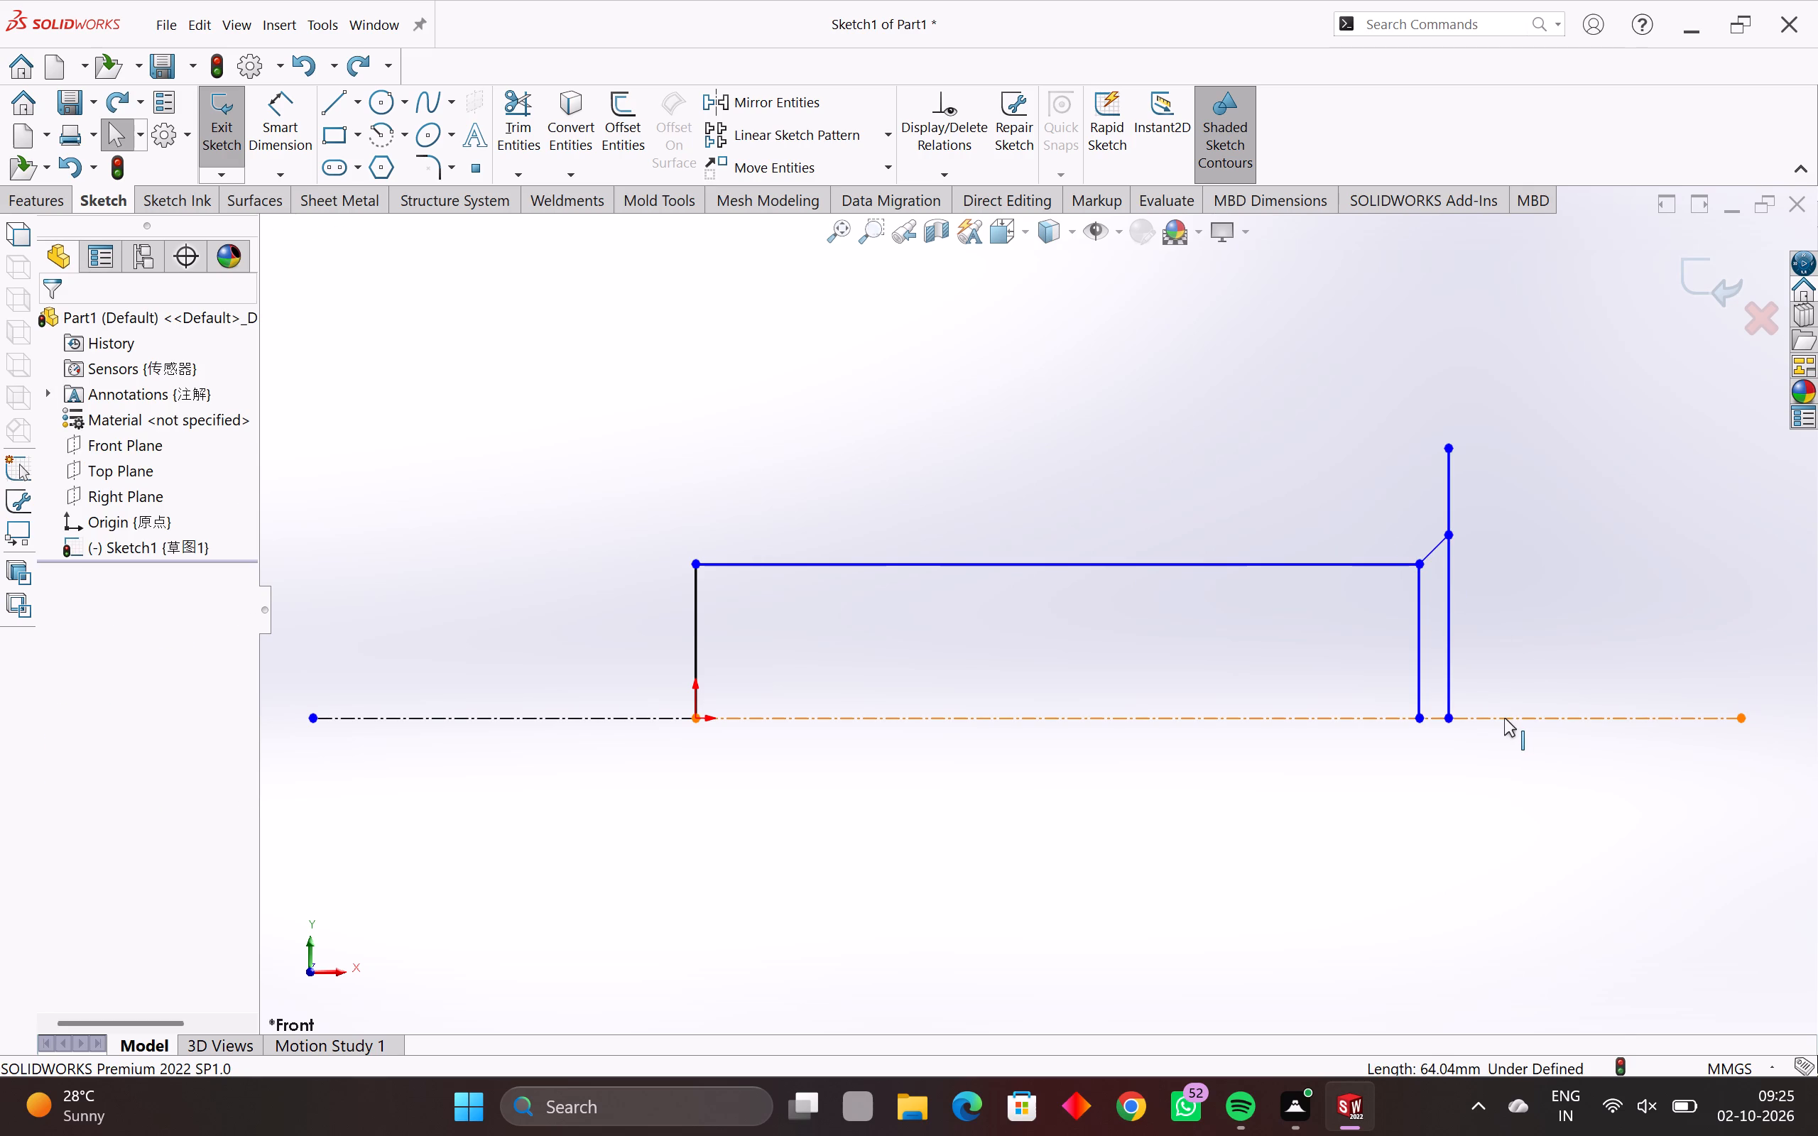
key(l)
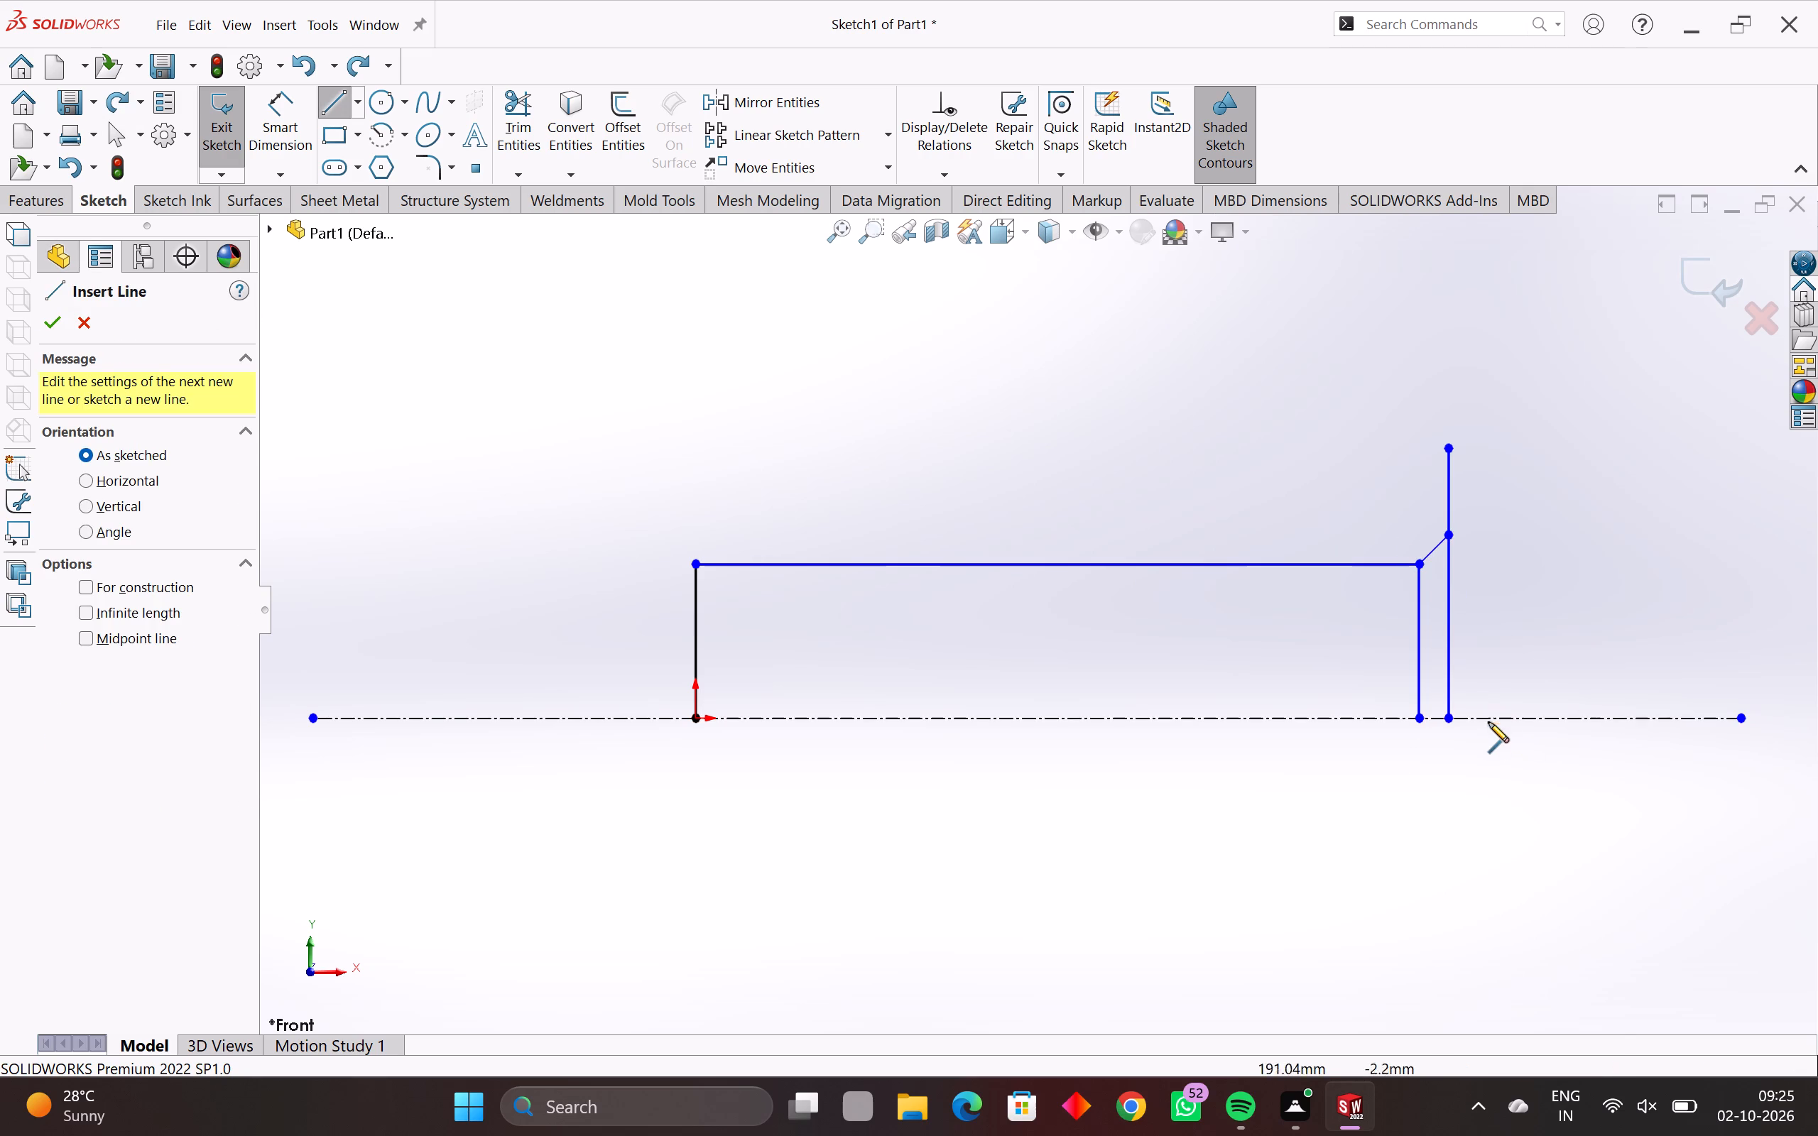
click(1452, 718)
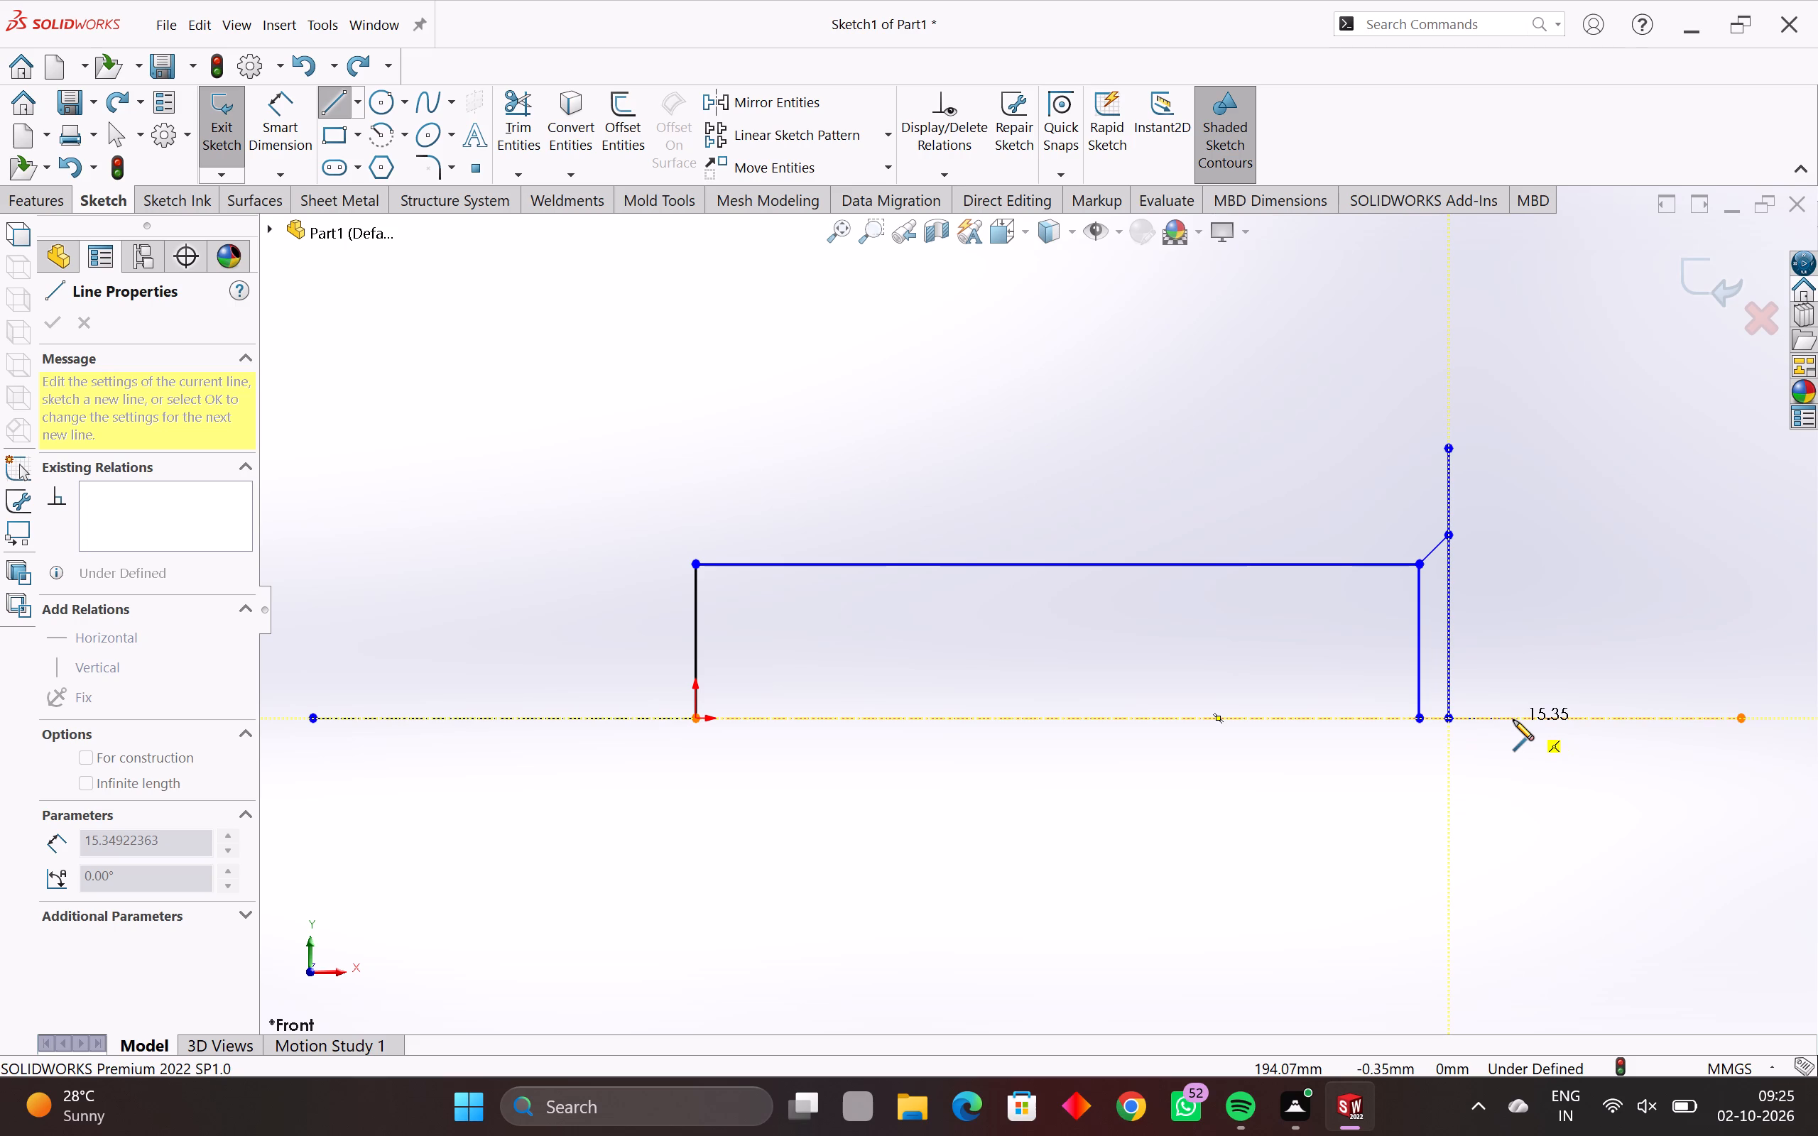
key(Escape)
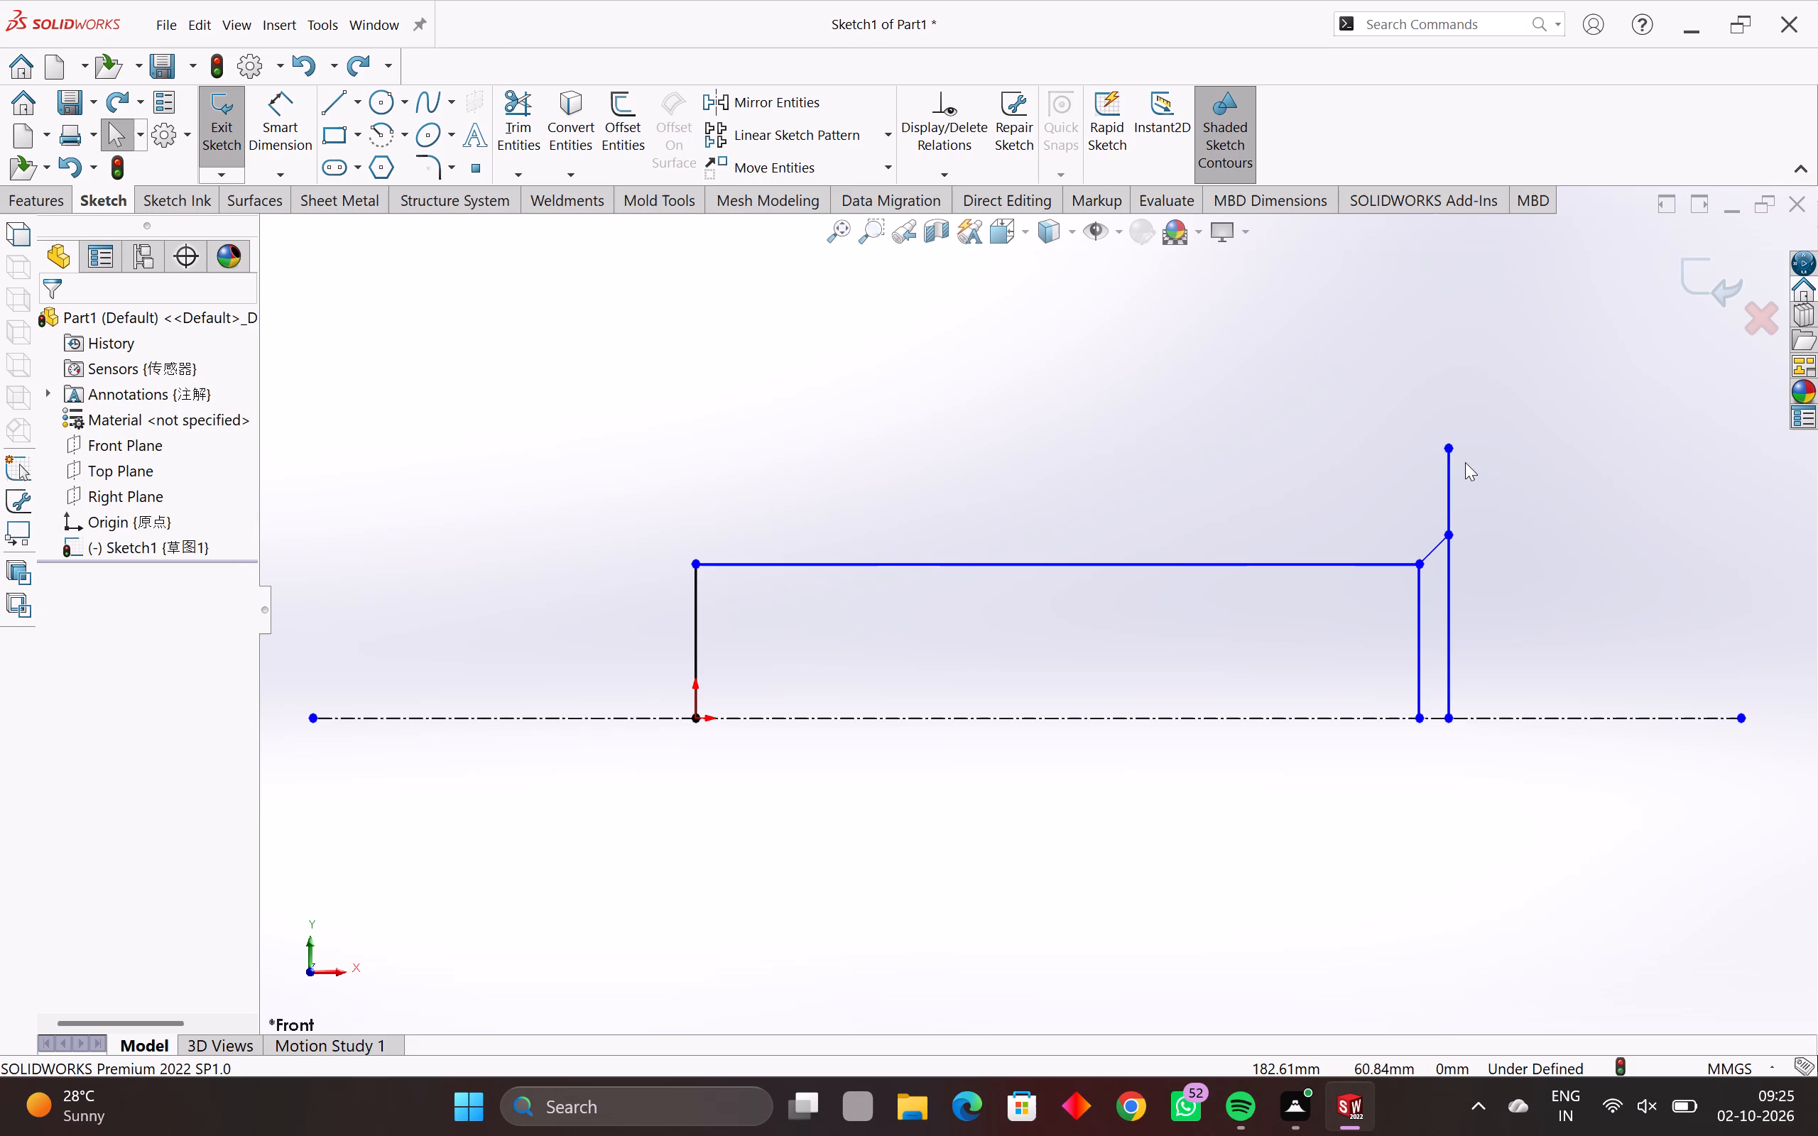
Sketch a slanted line about 11 mm long, sloping down and outward from the tall vertical line's upper end.
key(l)
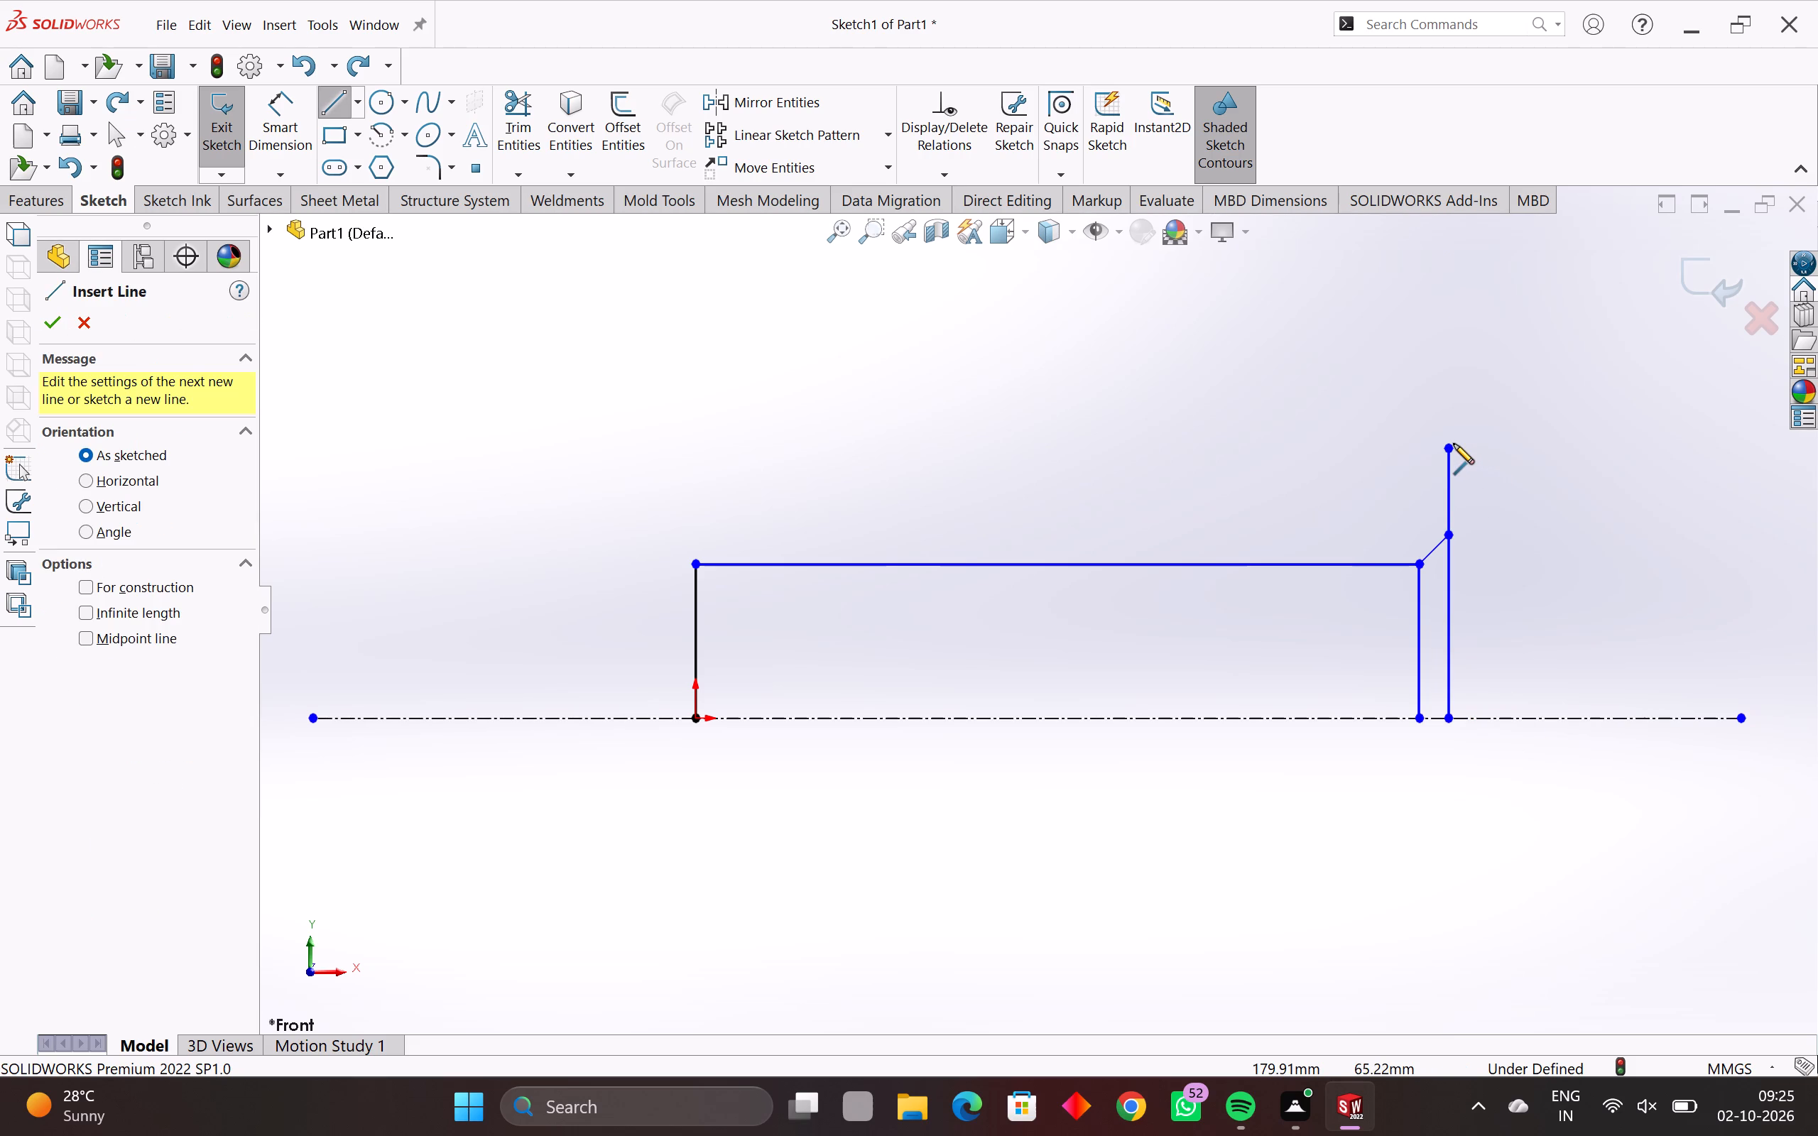
click(1452, 447)
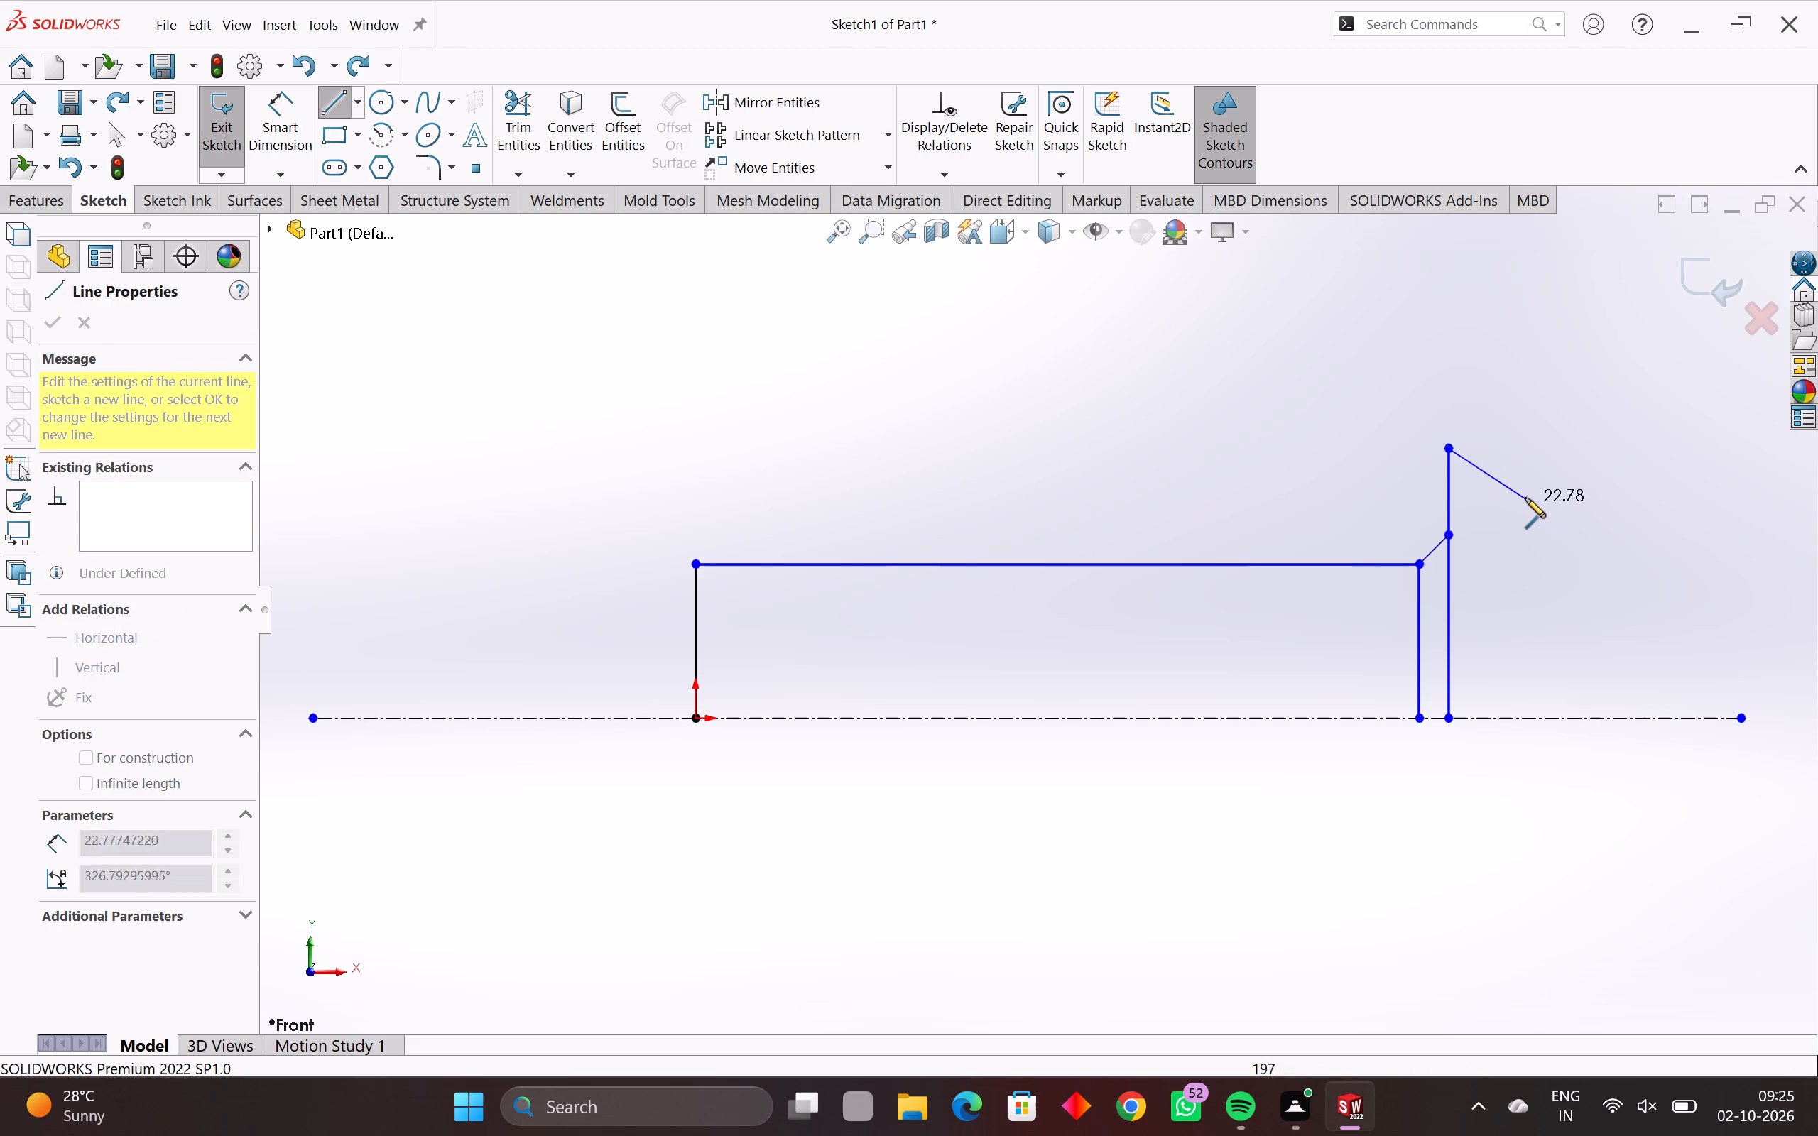
click(1488, 473)
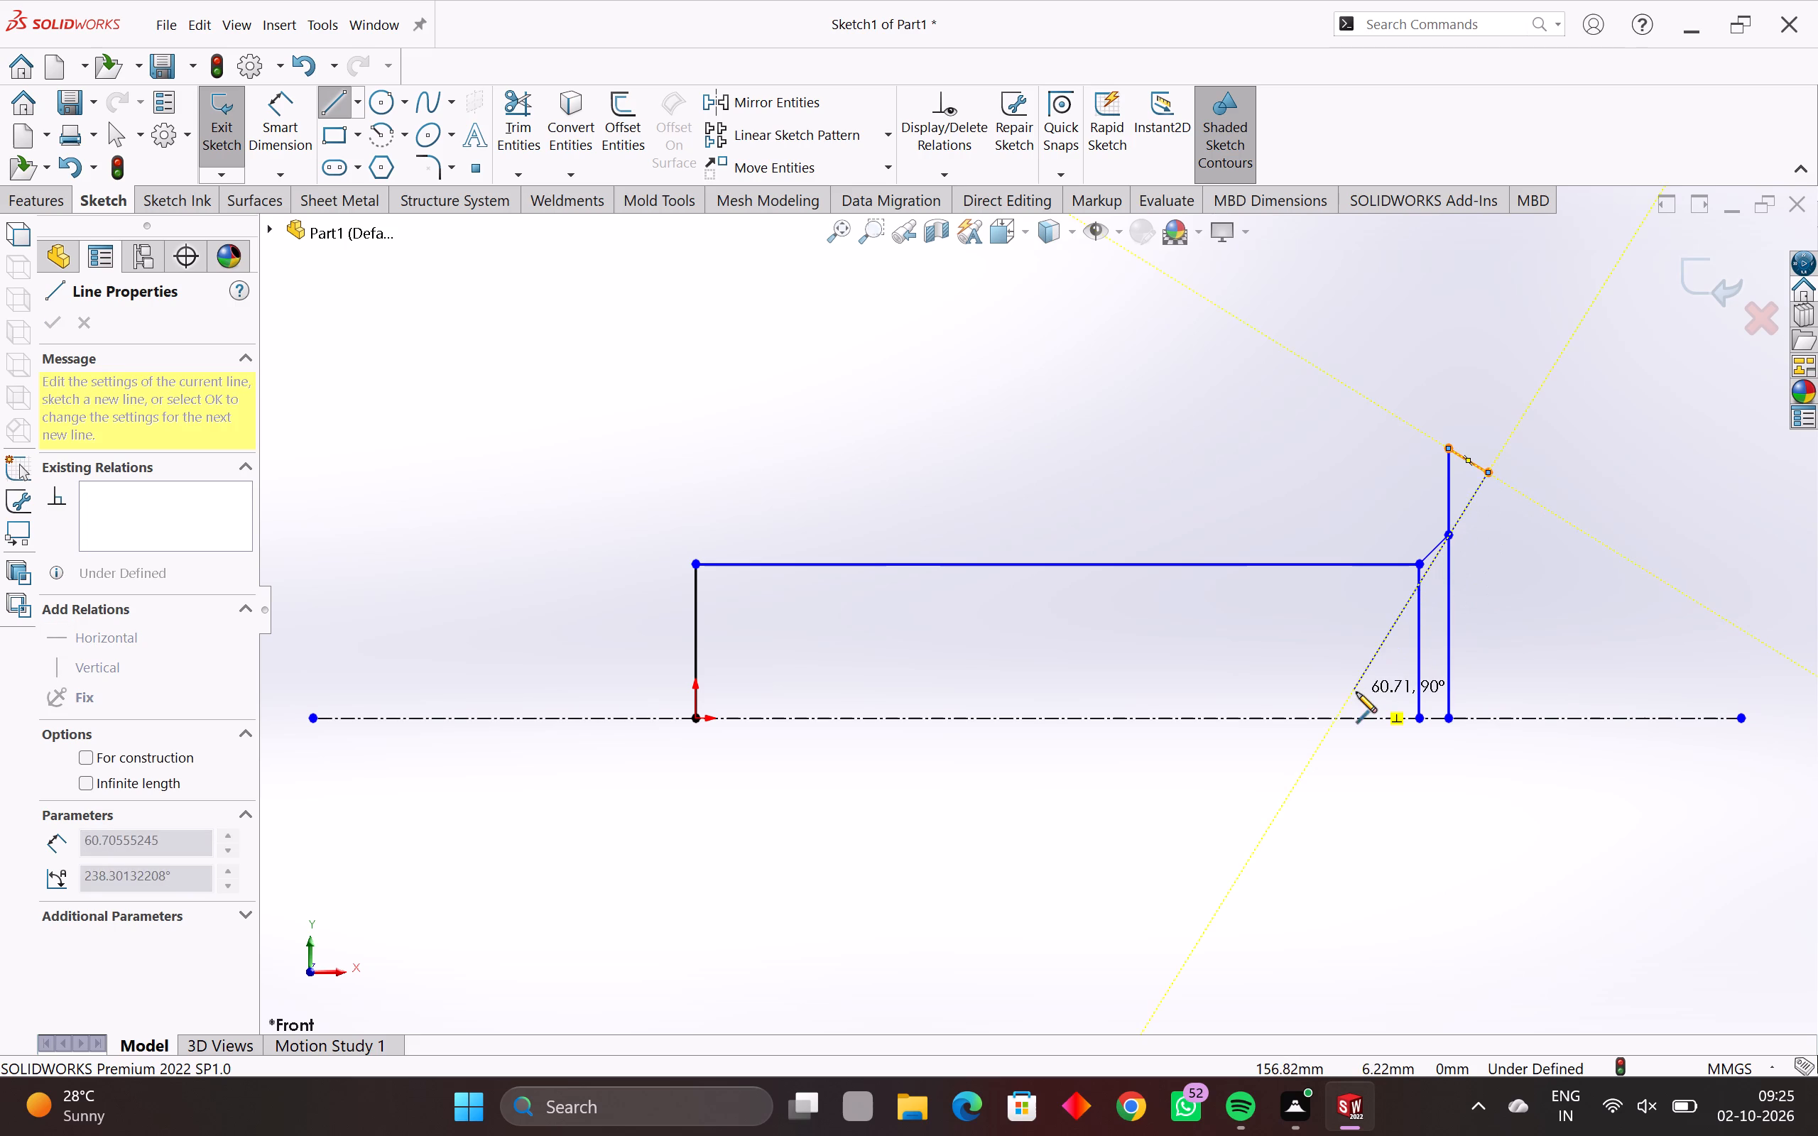
key(Escape)
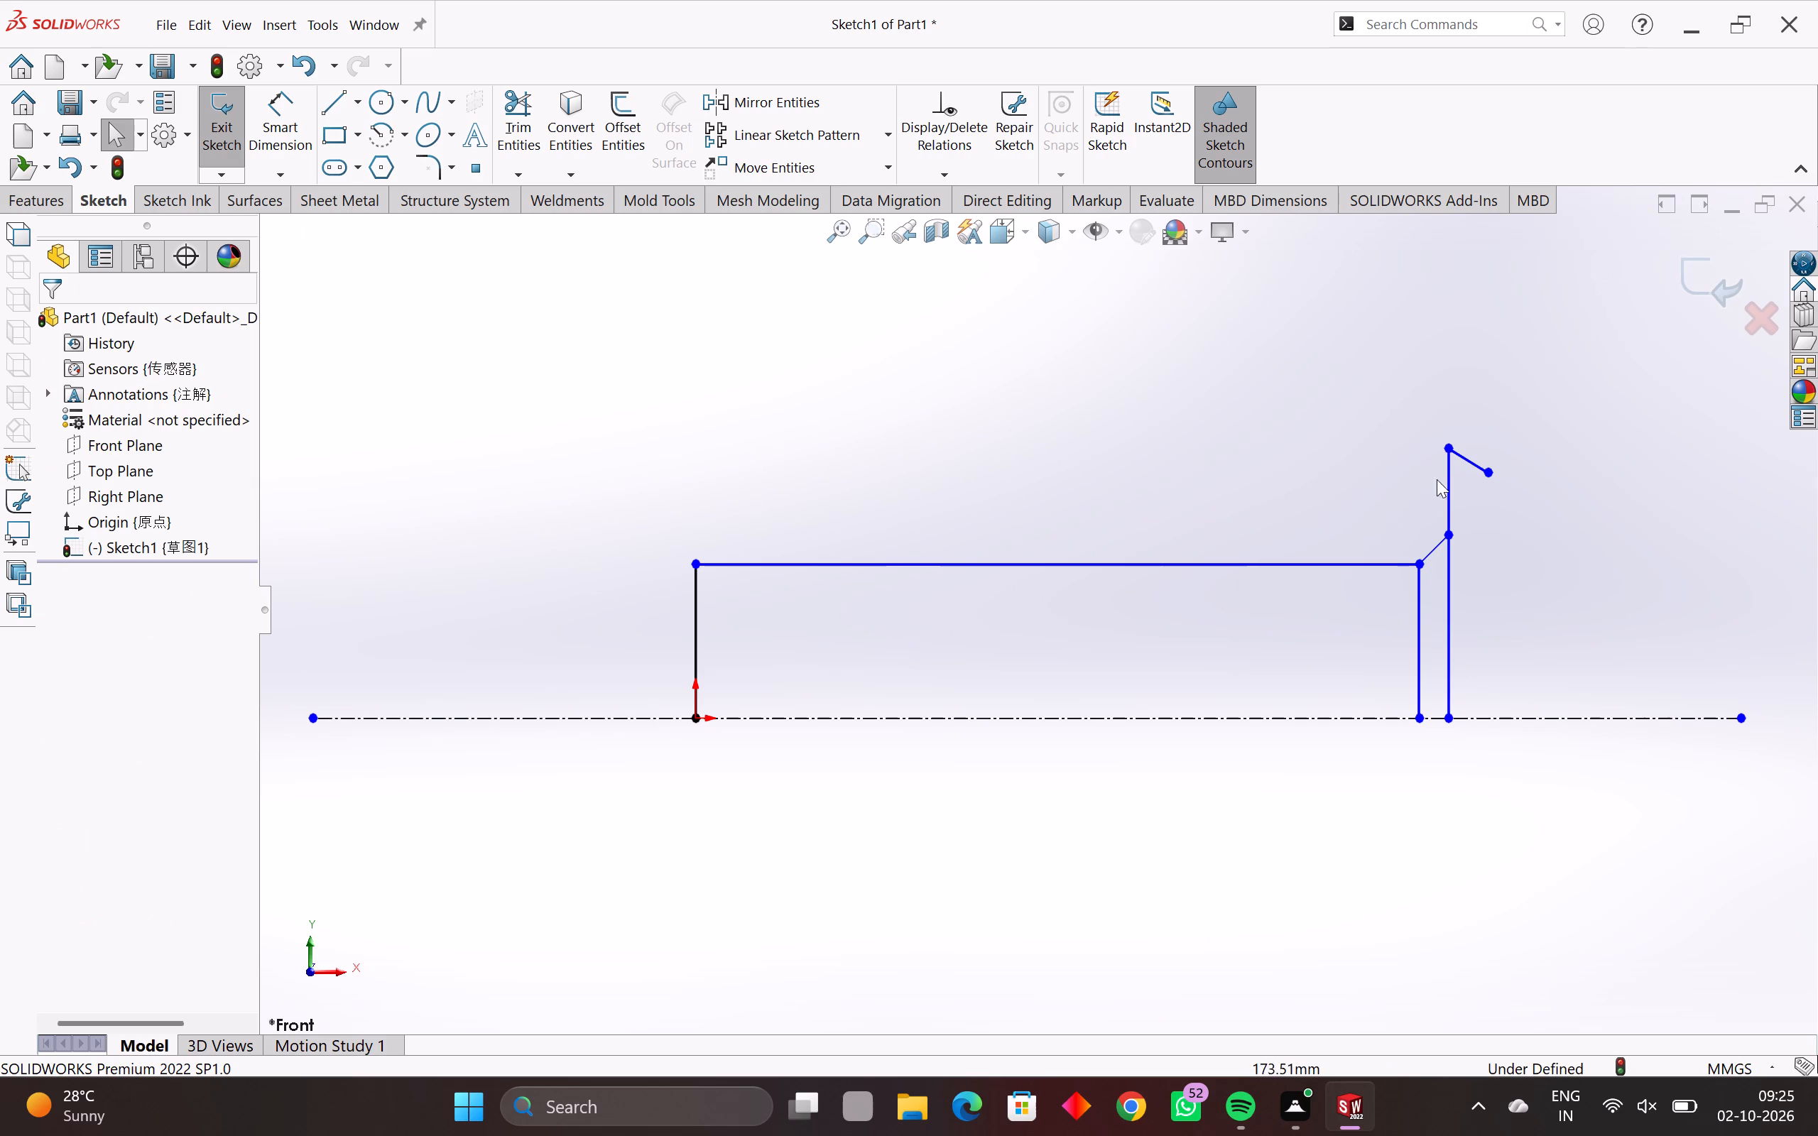
Set the length of the slanted line at the tall vertical line's upper end to 10 mm.
click(1466, 458)
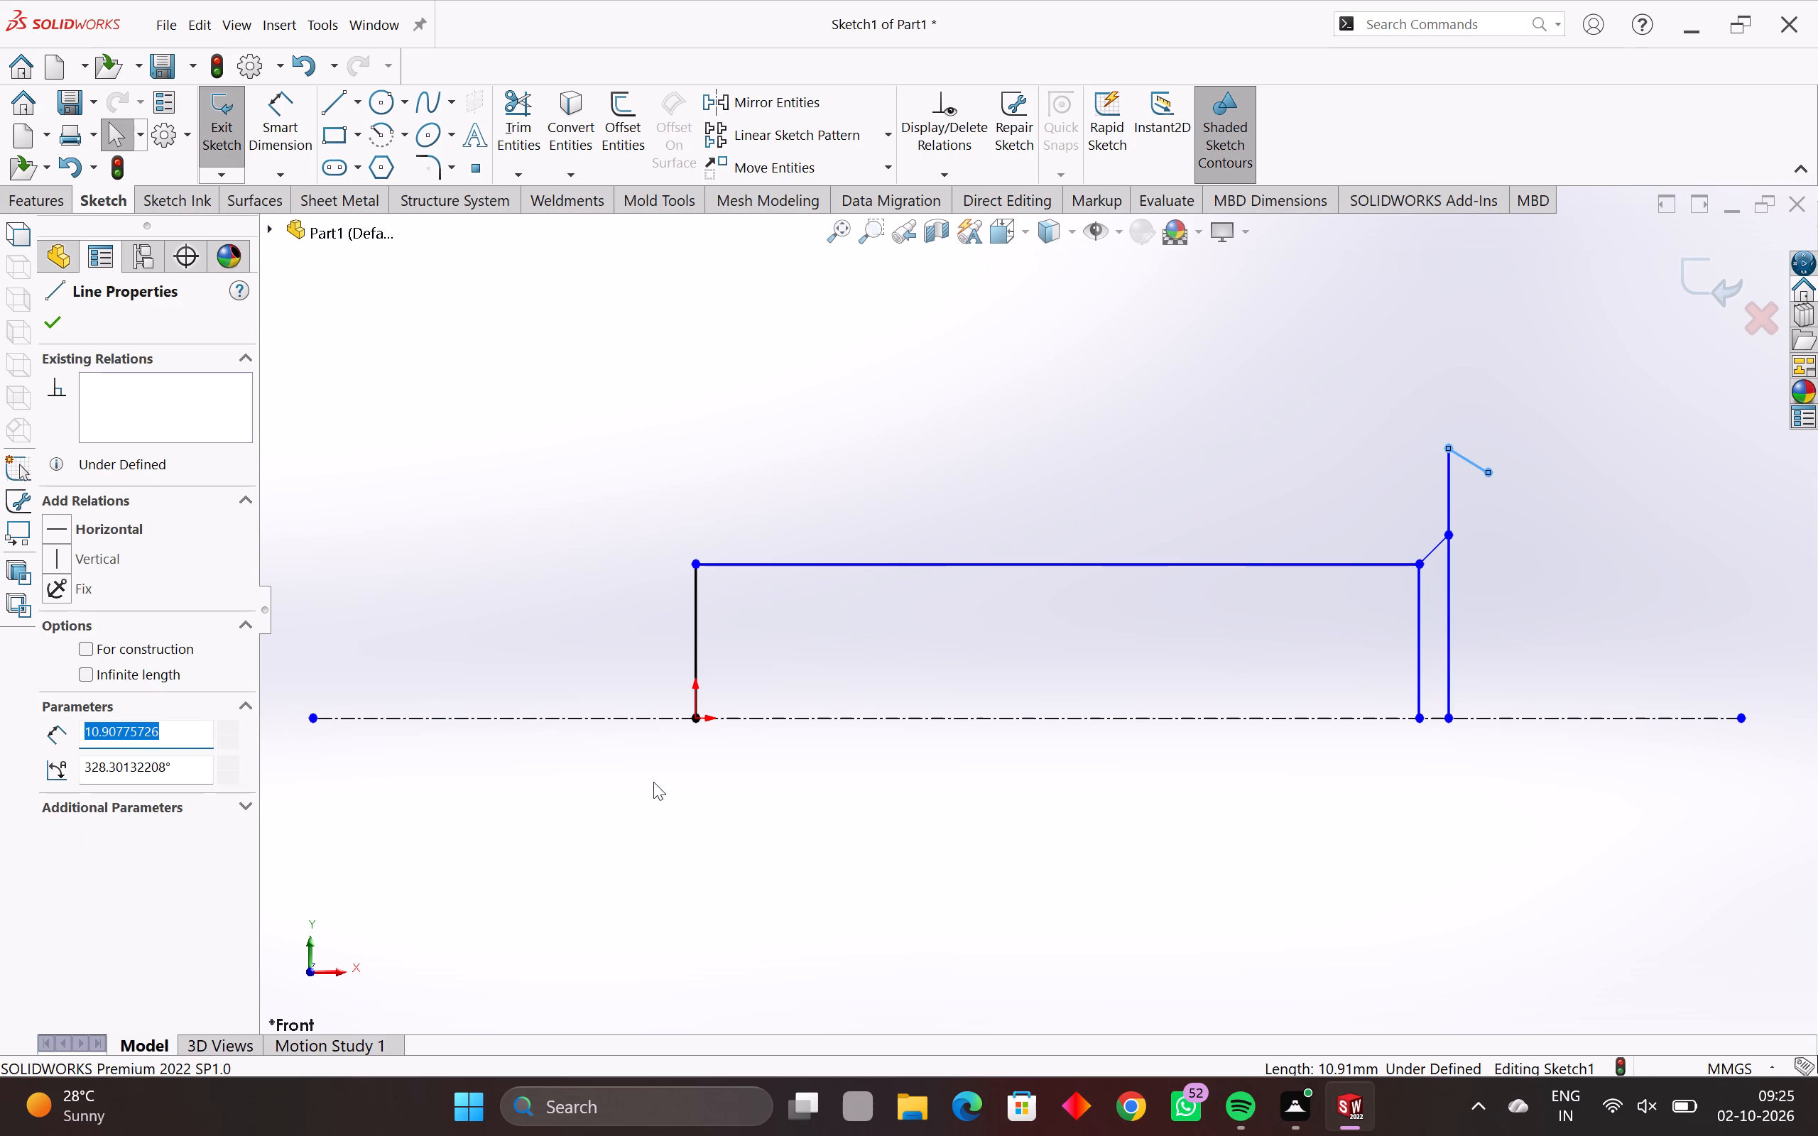
text(10)
key(Return)
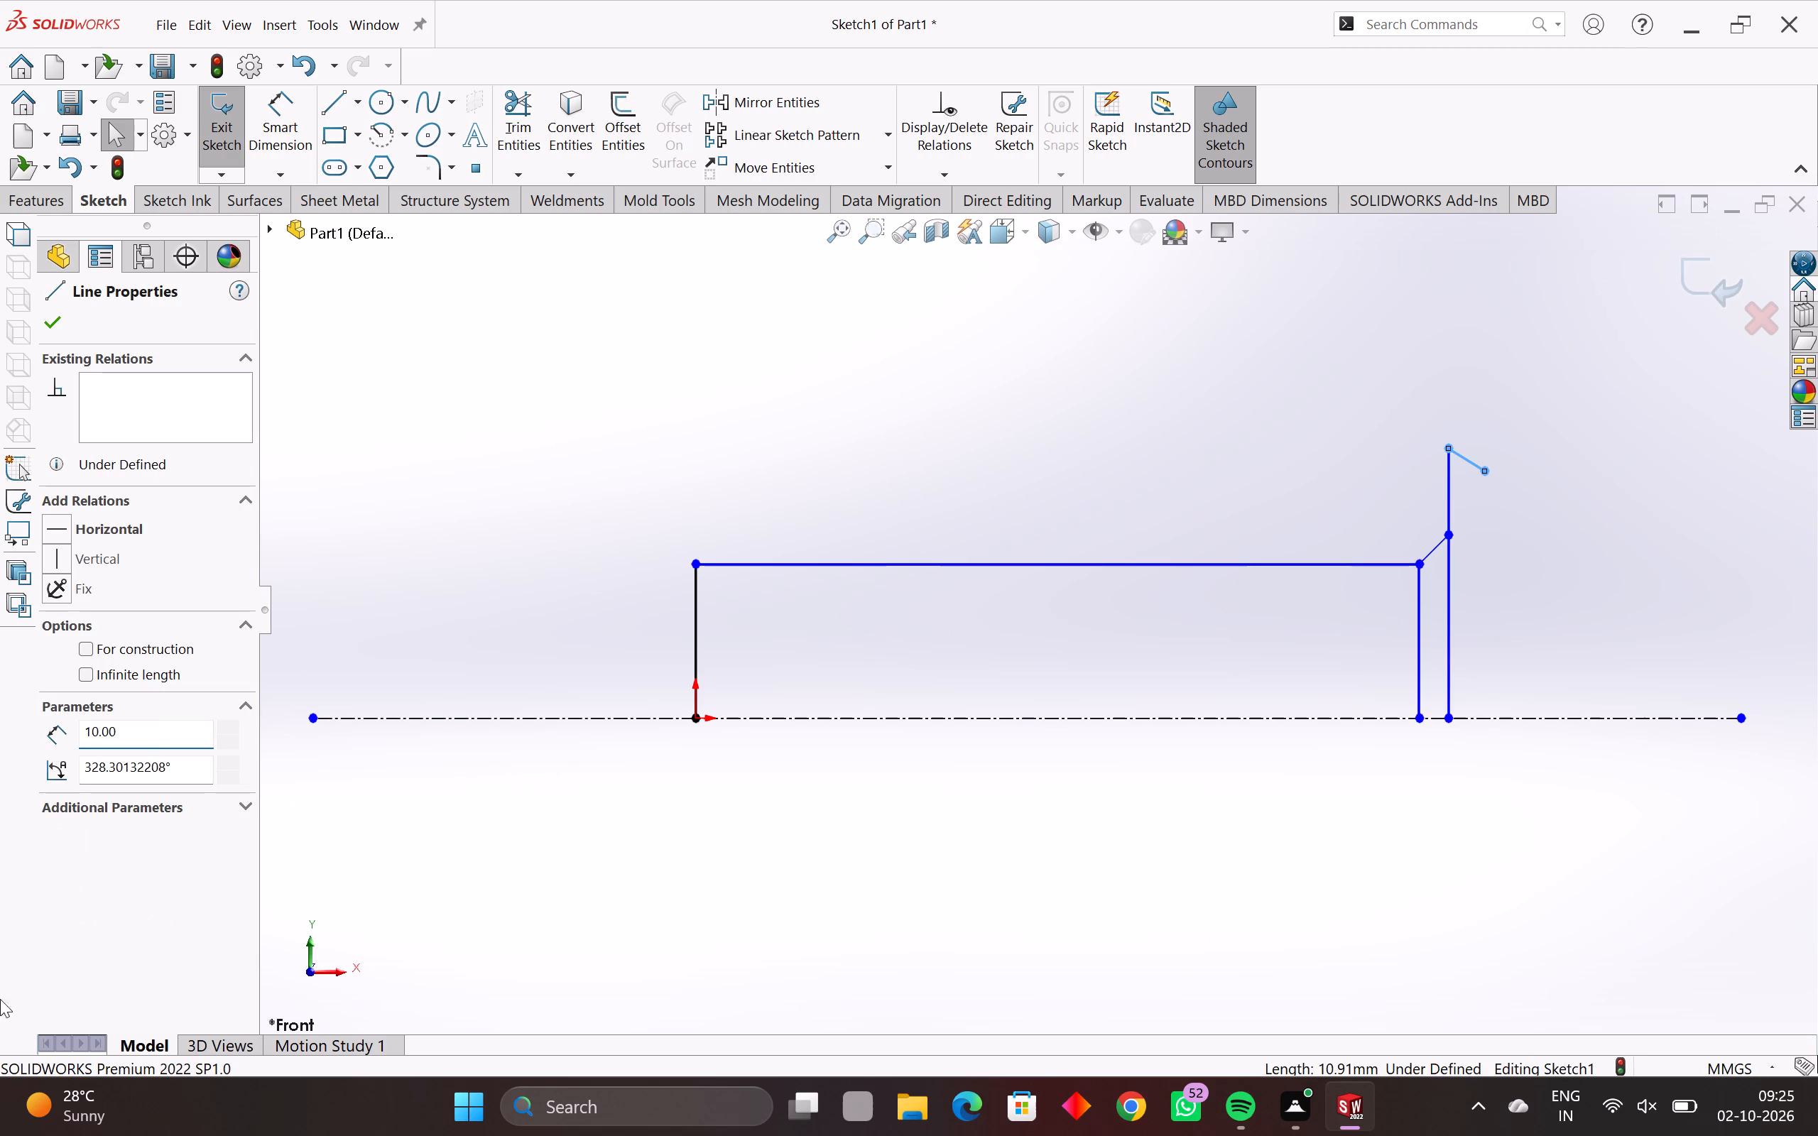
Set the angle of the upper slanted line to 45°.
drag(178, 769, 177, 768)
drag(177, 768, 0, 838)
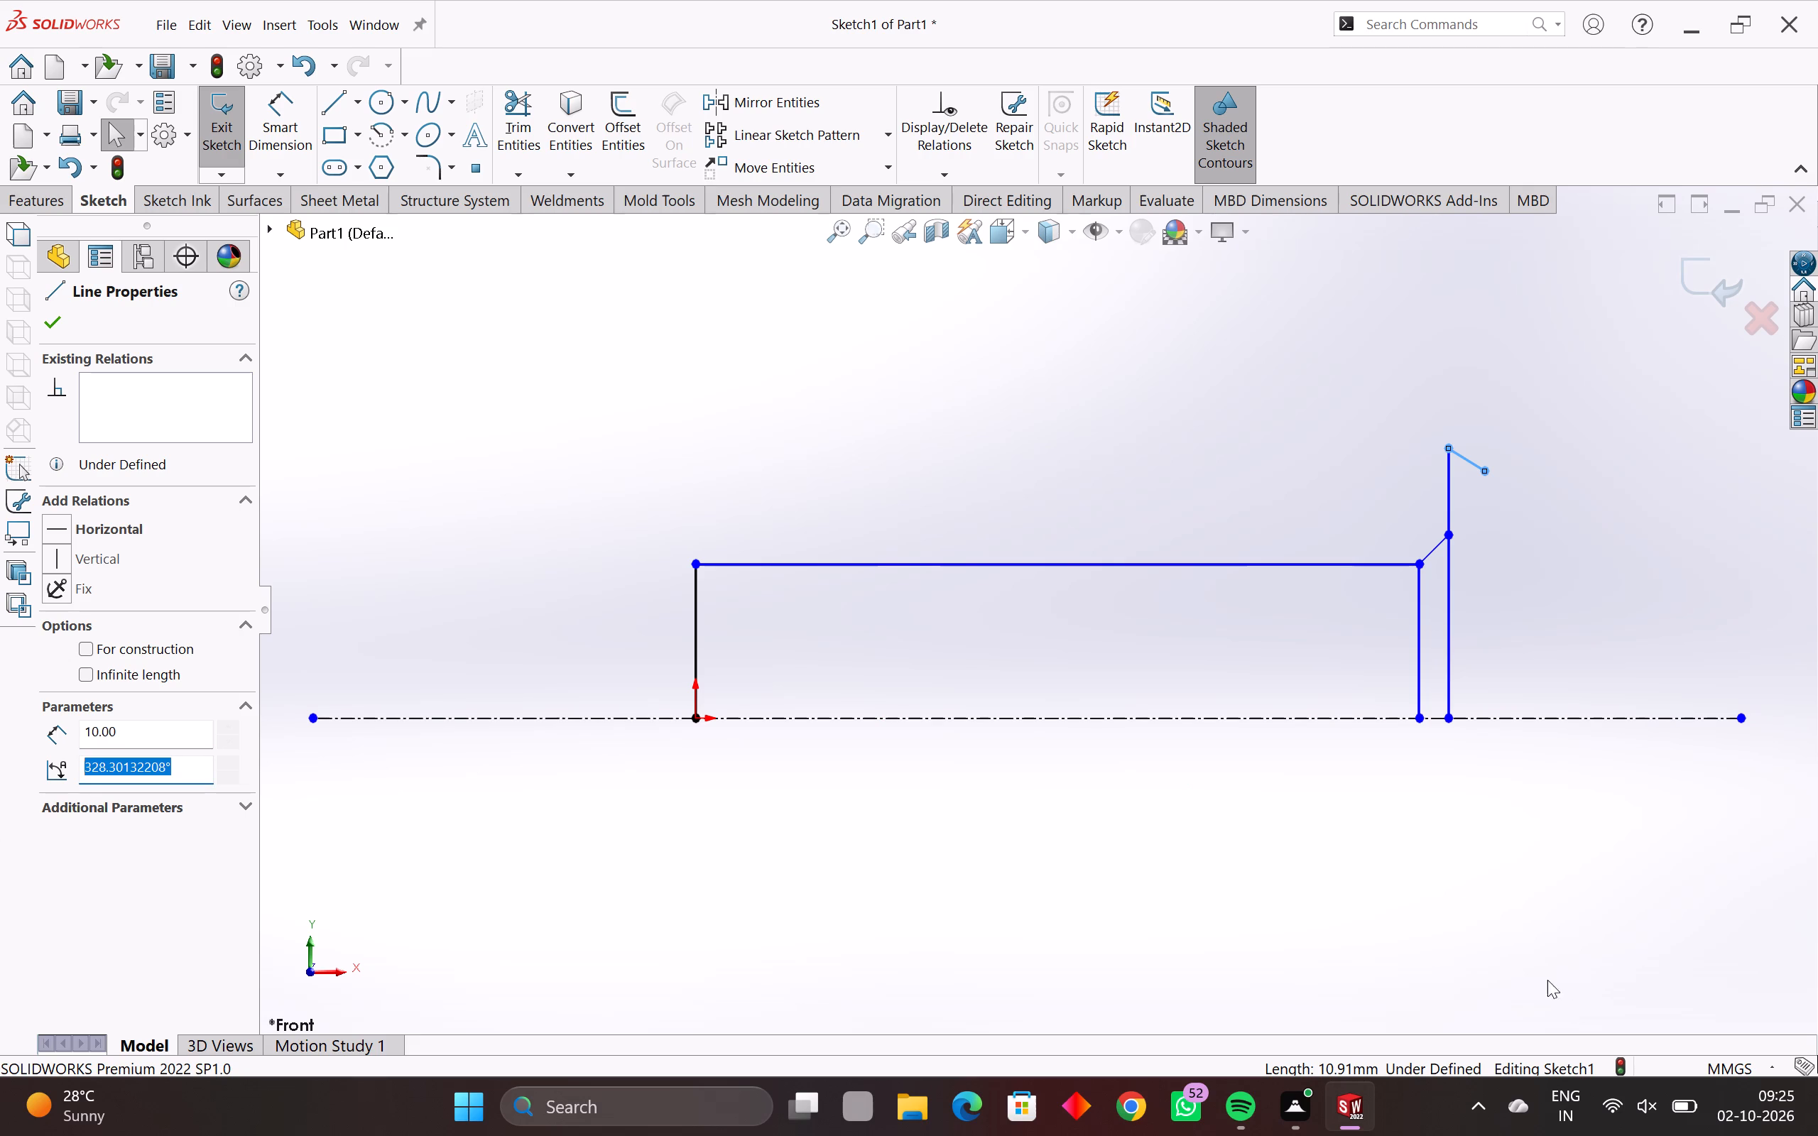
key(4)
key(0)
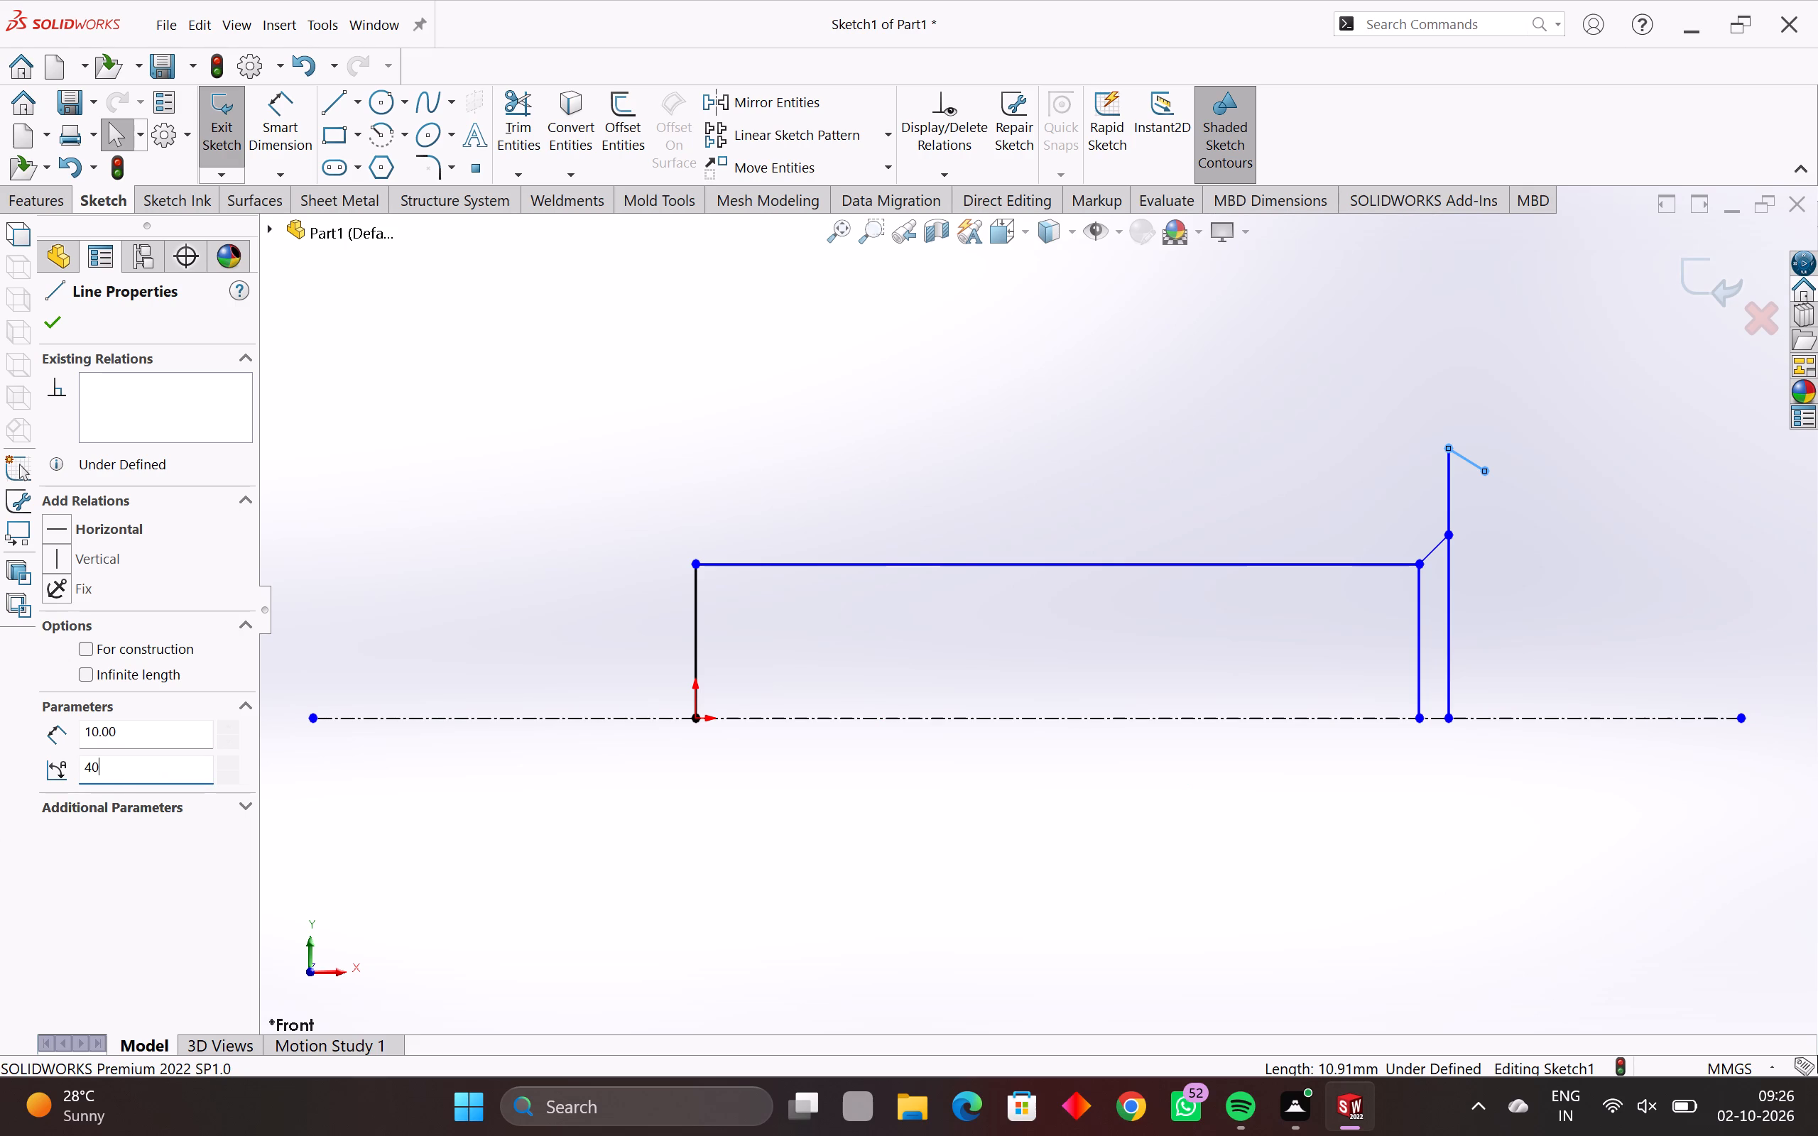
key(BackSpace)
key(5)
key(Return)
Set the angle of the upper slanted line to 315°.
drag(138, 751, 0, 763)
drag(145, 756, 74, 758)
drag(146, 767, 0, 781)
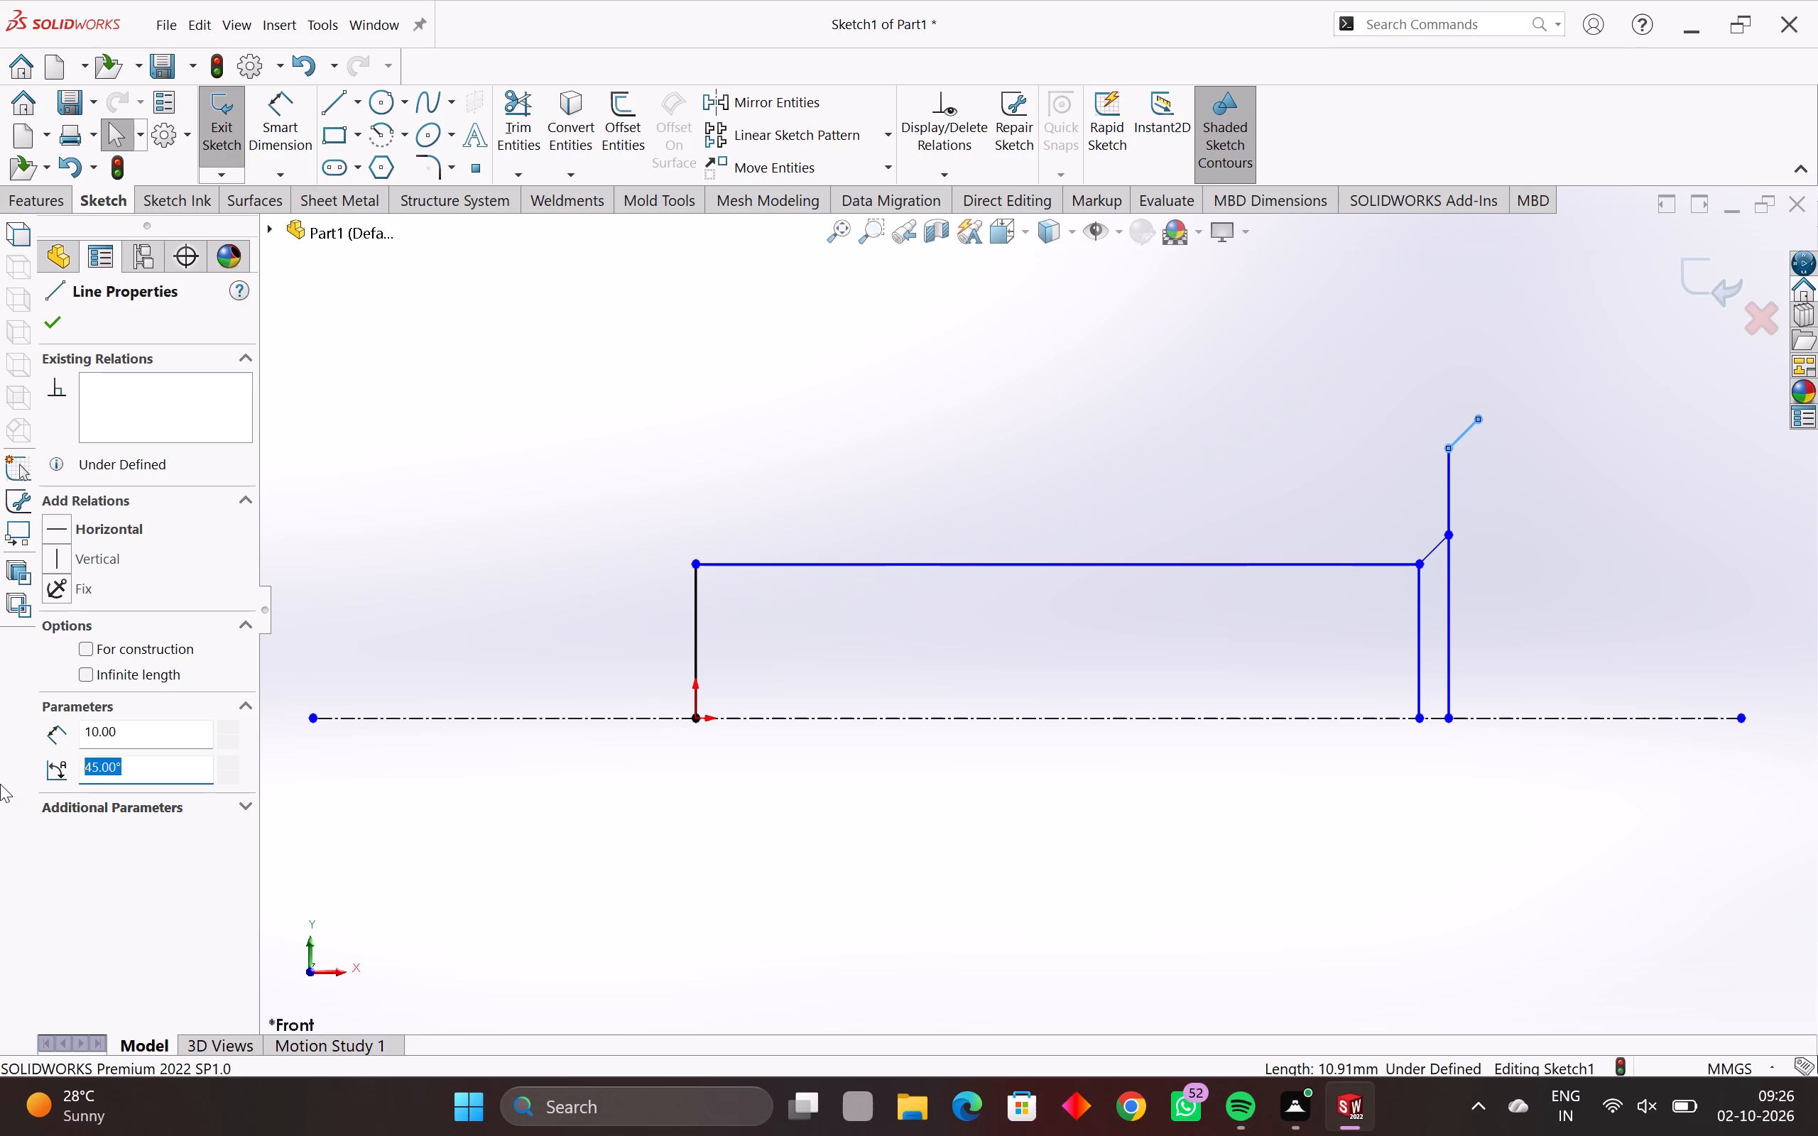
text(315)
key(Return)
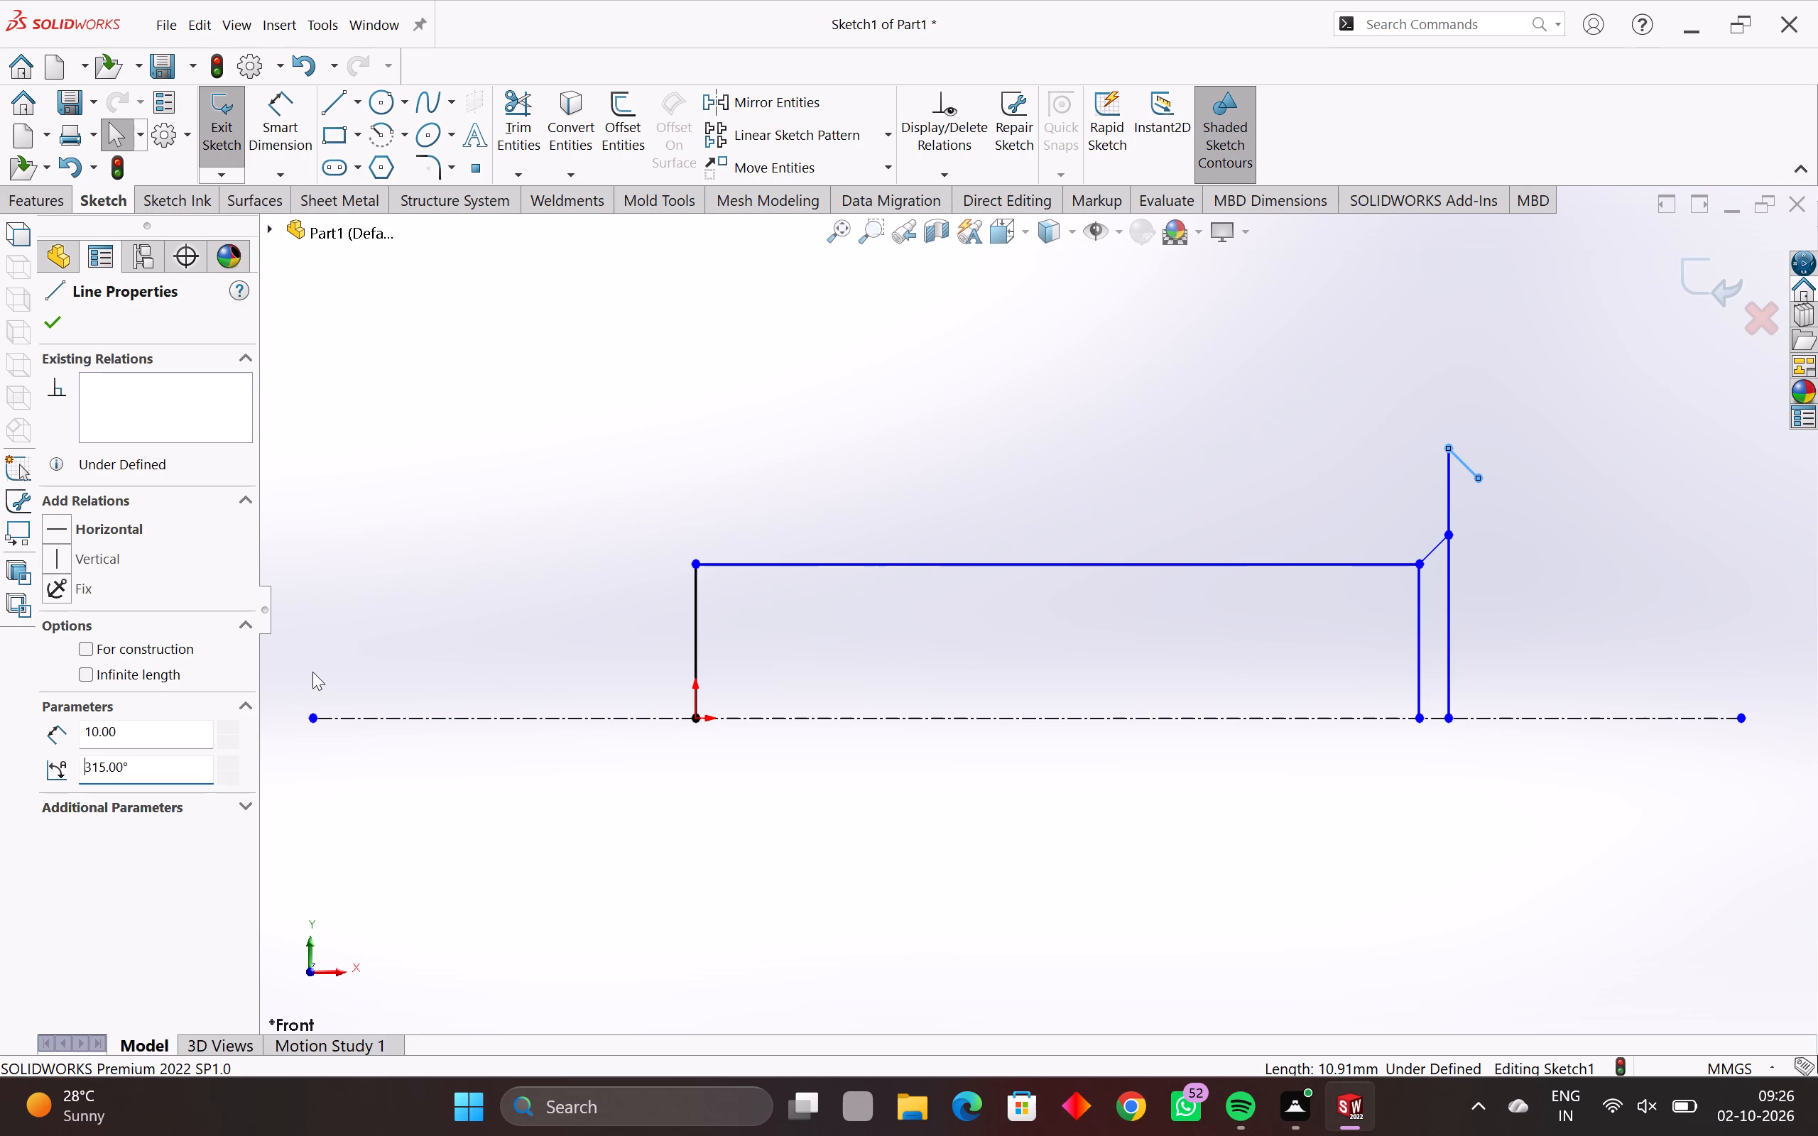
key(Escape)
key(Escape)
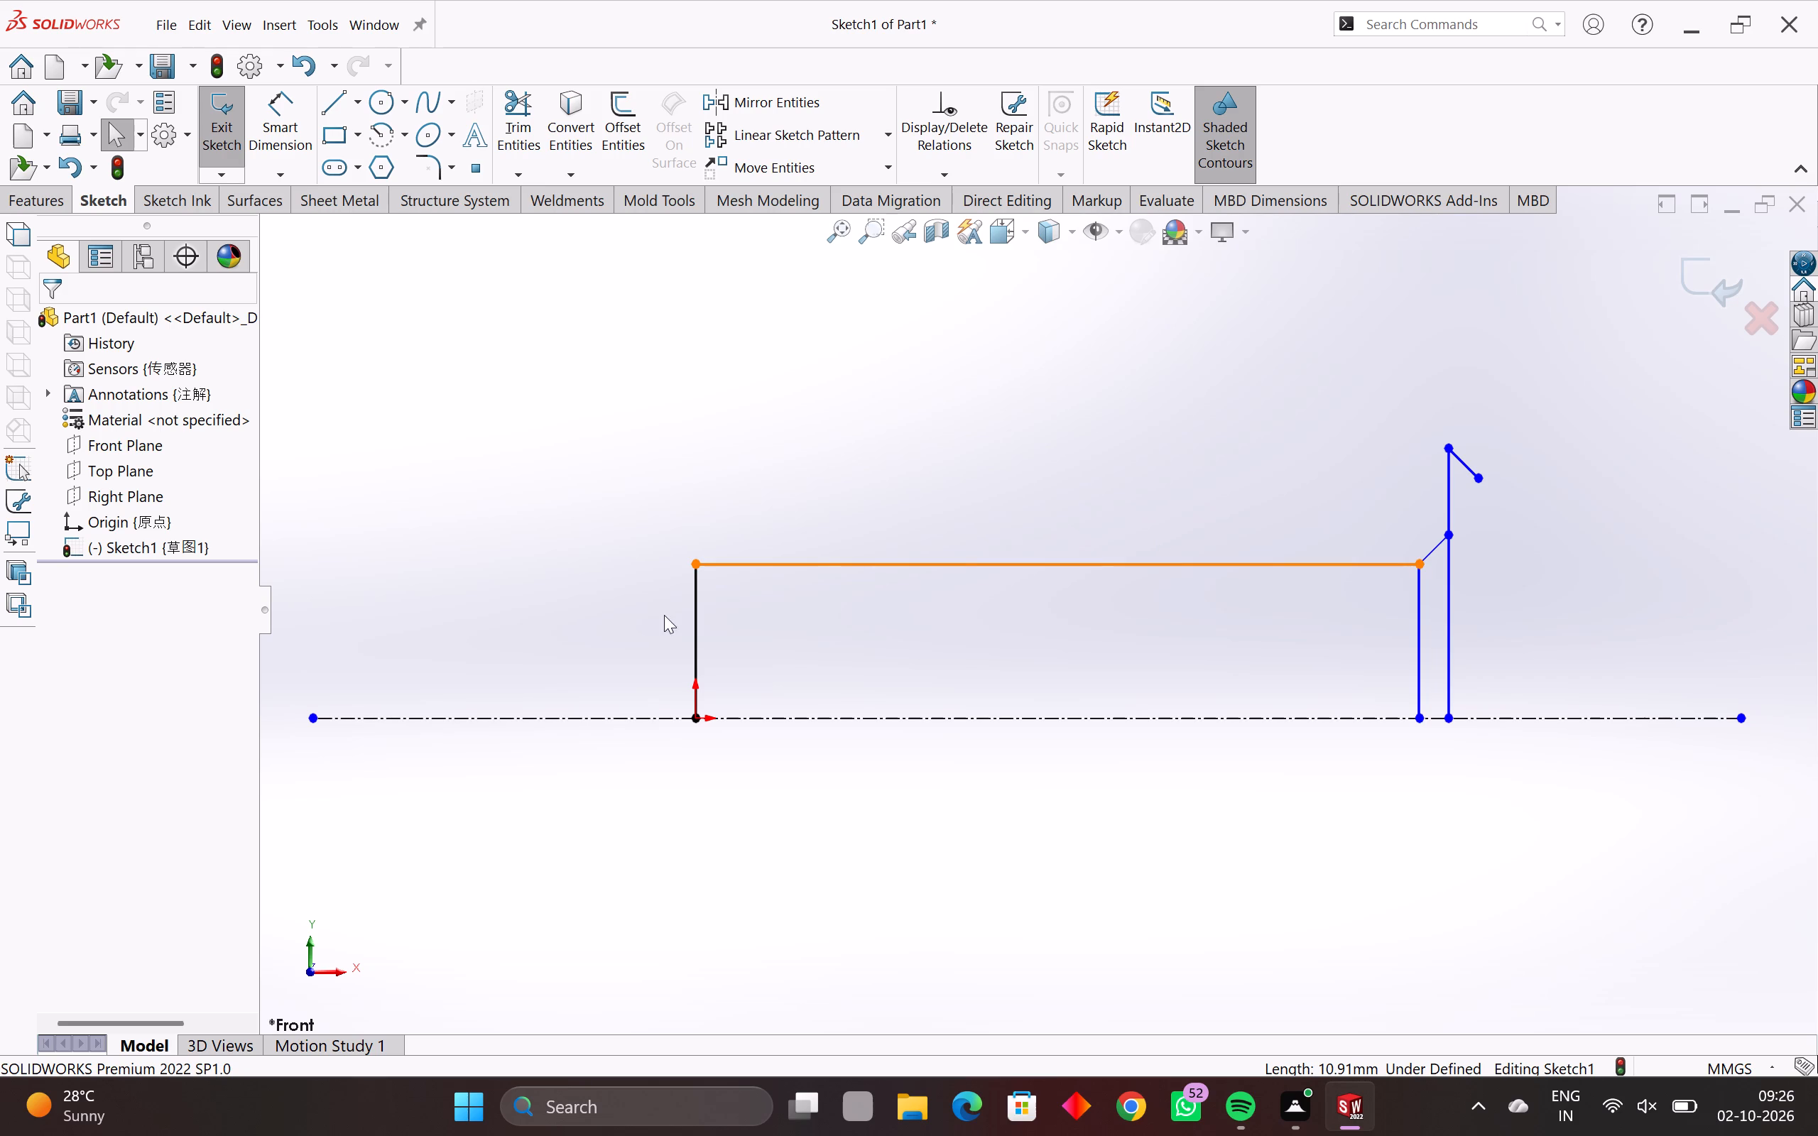
Dimension the profile's left vertical line at the origin to 20 mm with Smart Dimension.
drag(693, 614, 660, 619)
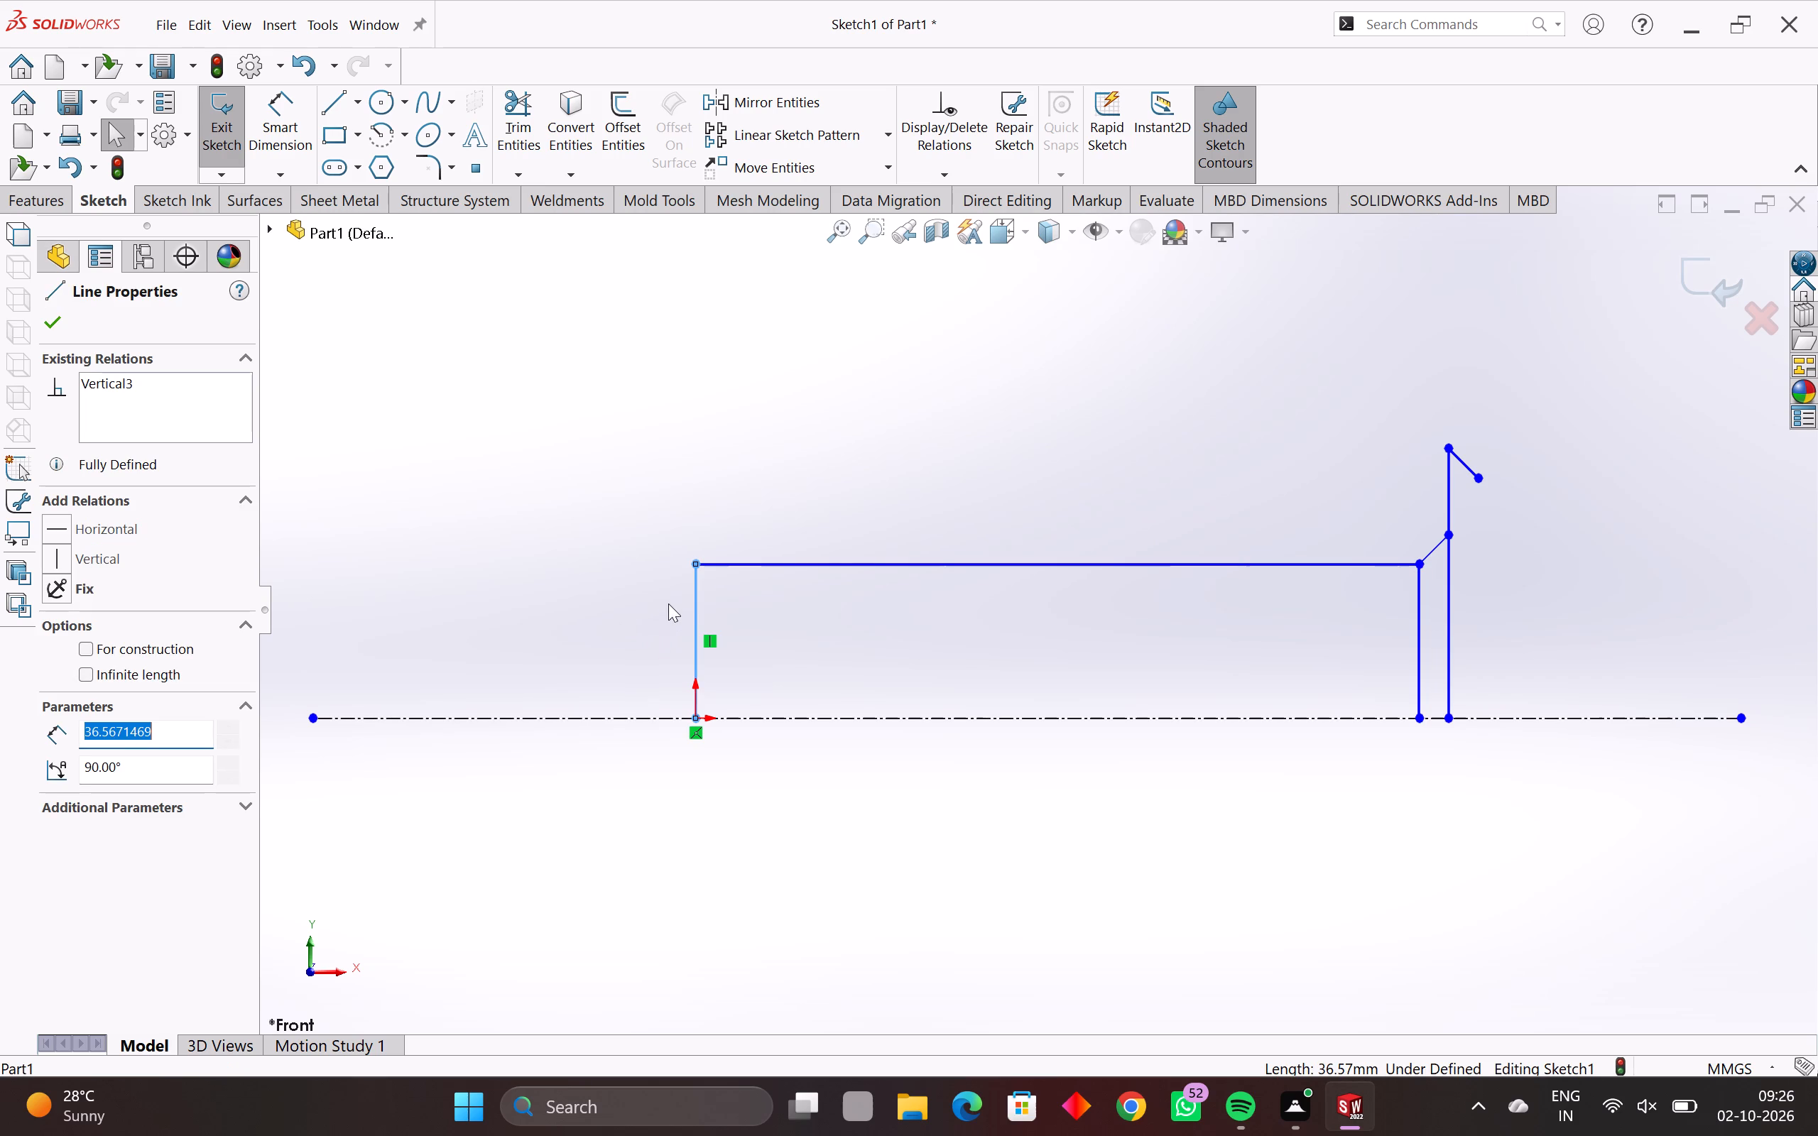
key(Escape)
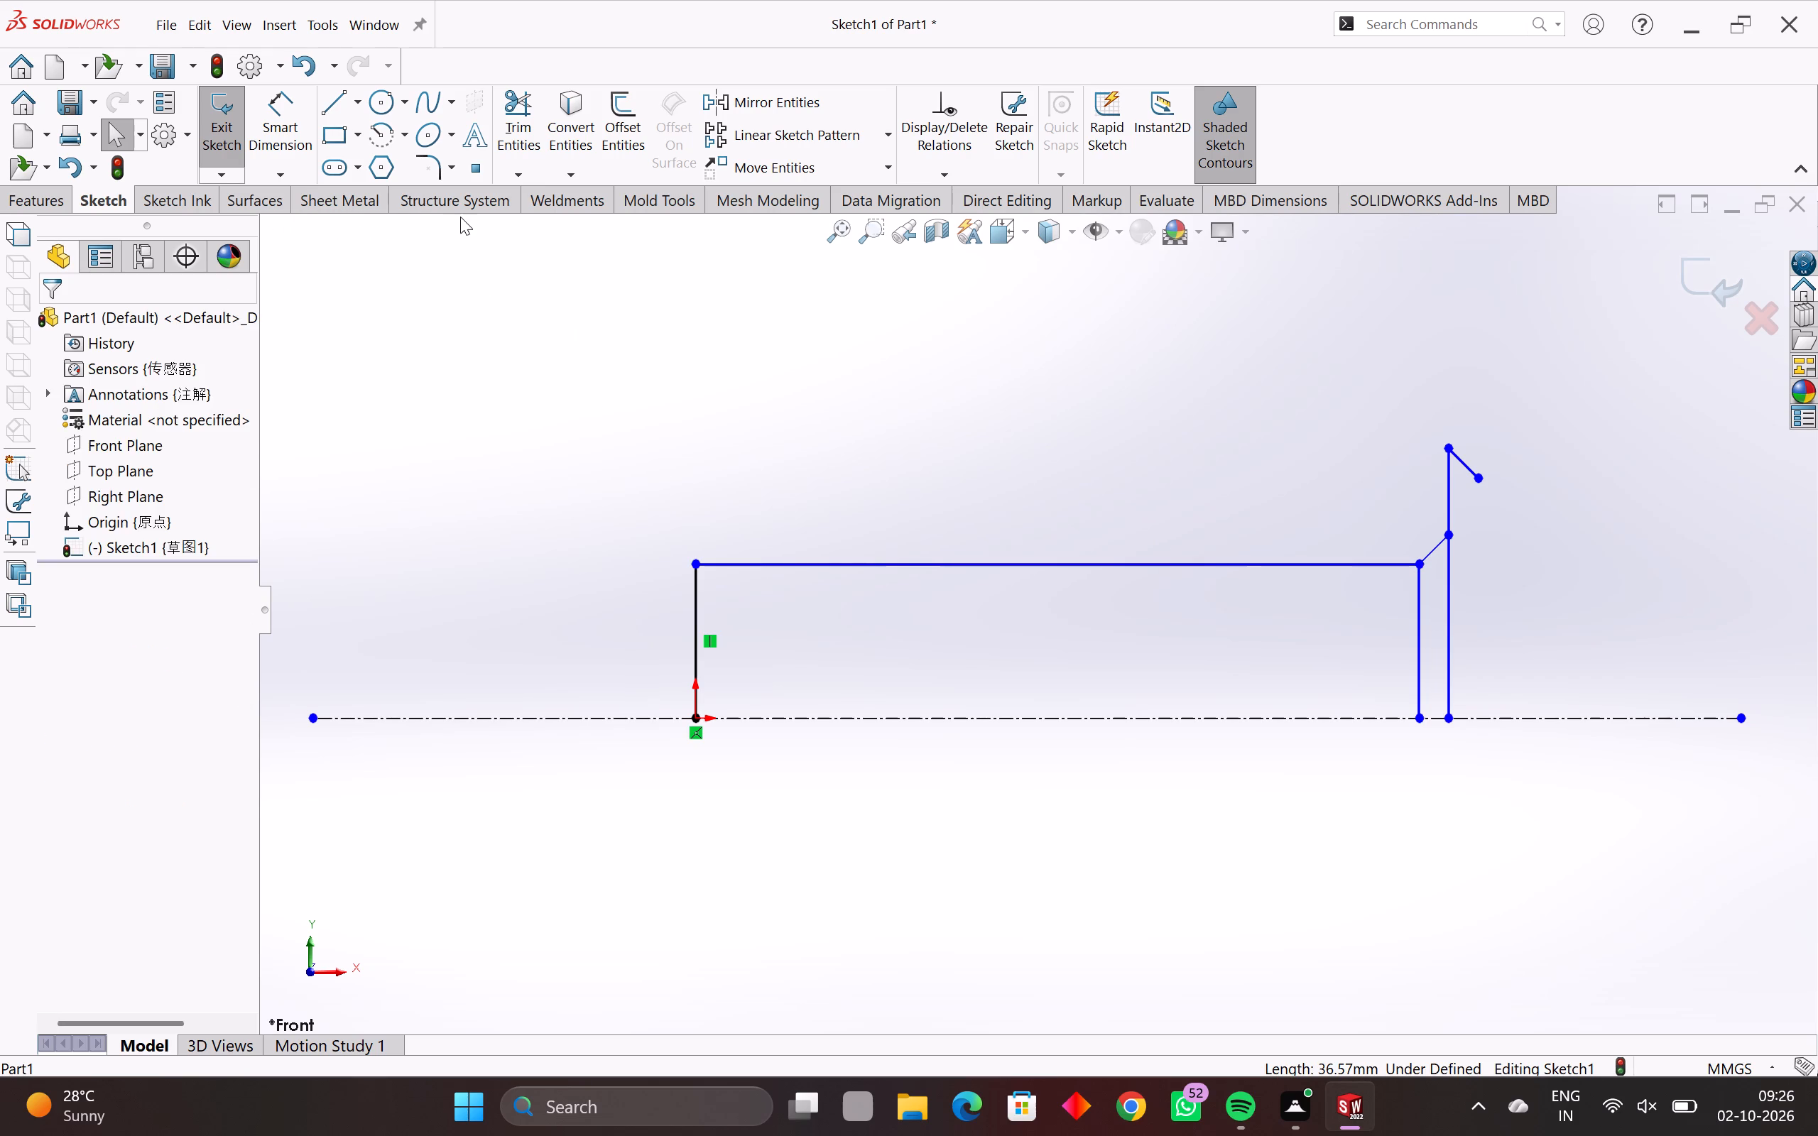
click(283, 106)
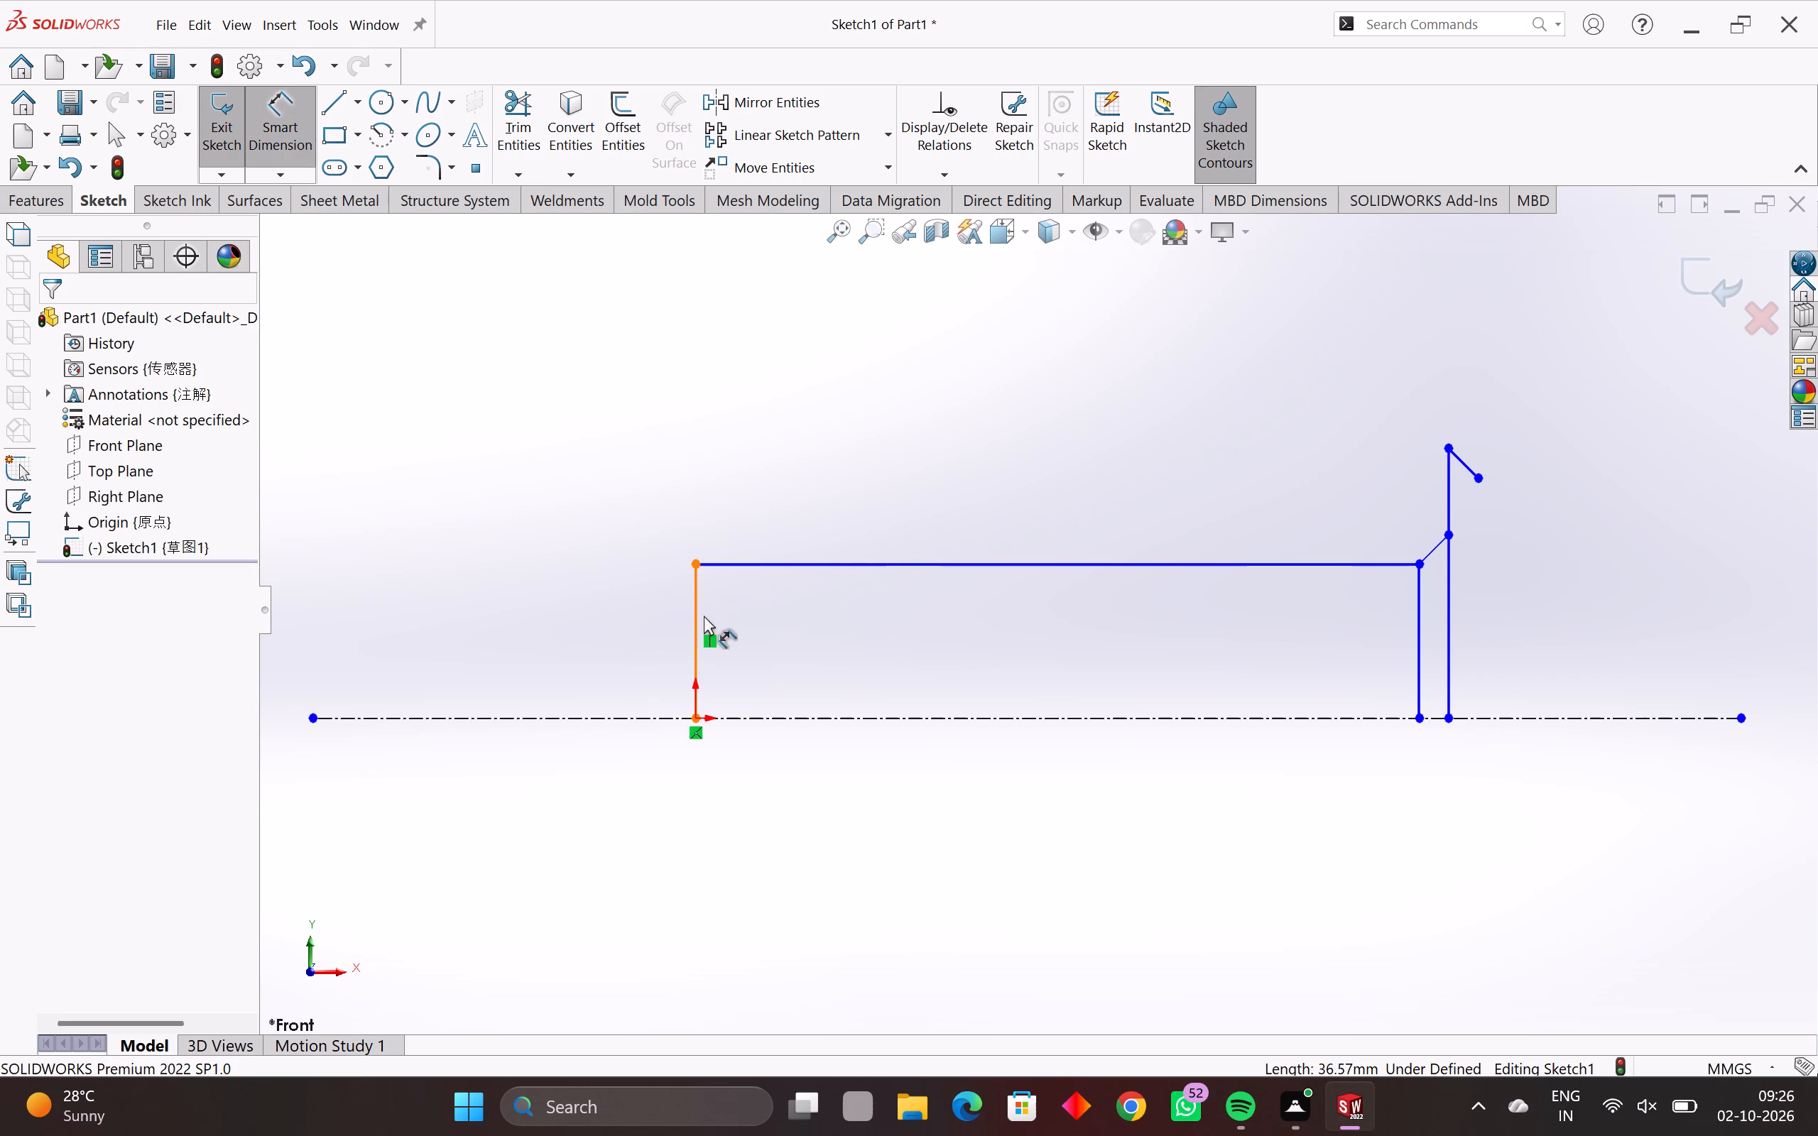
click(692, 615)
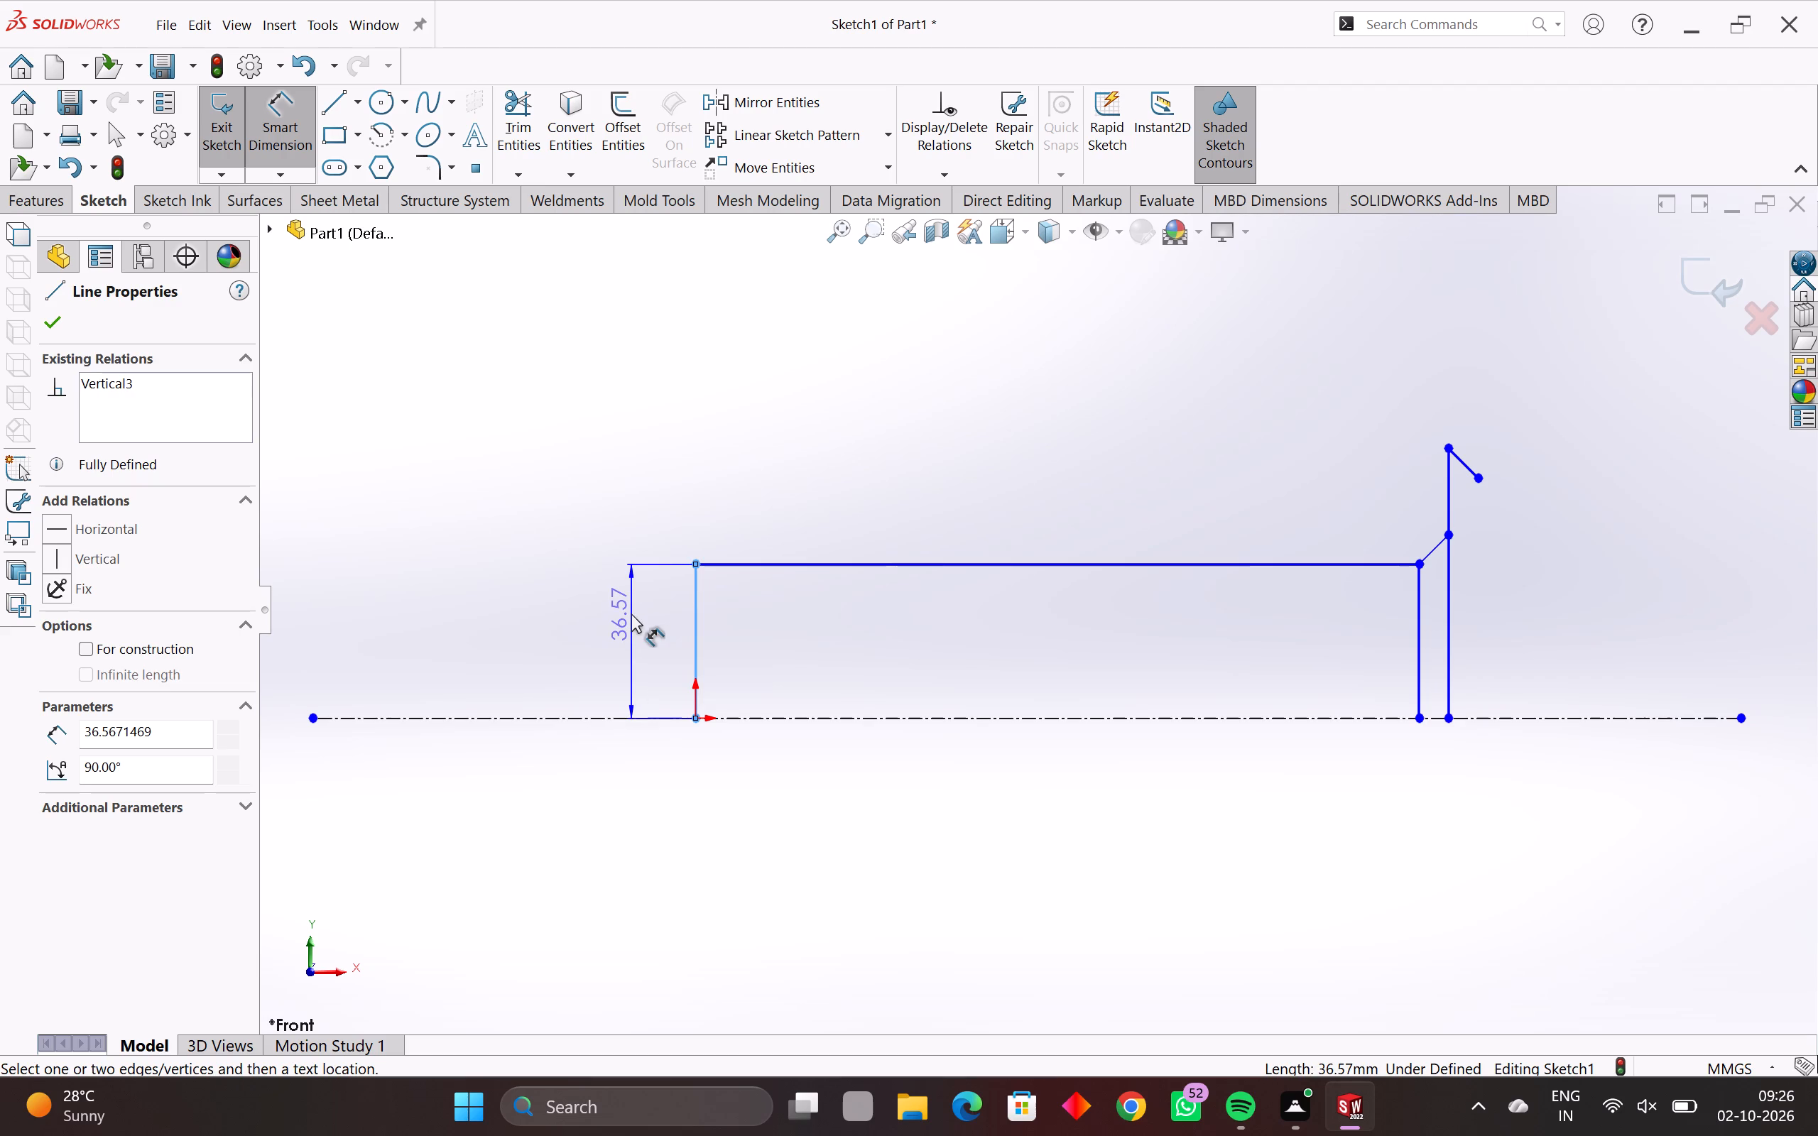
click(631, 613)
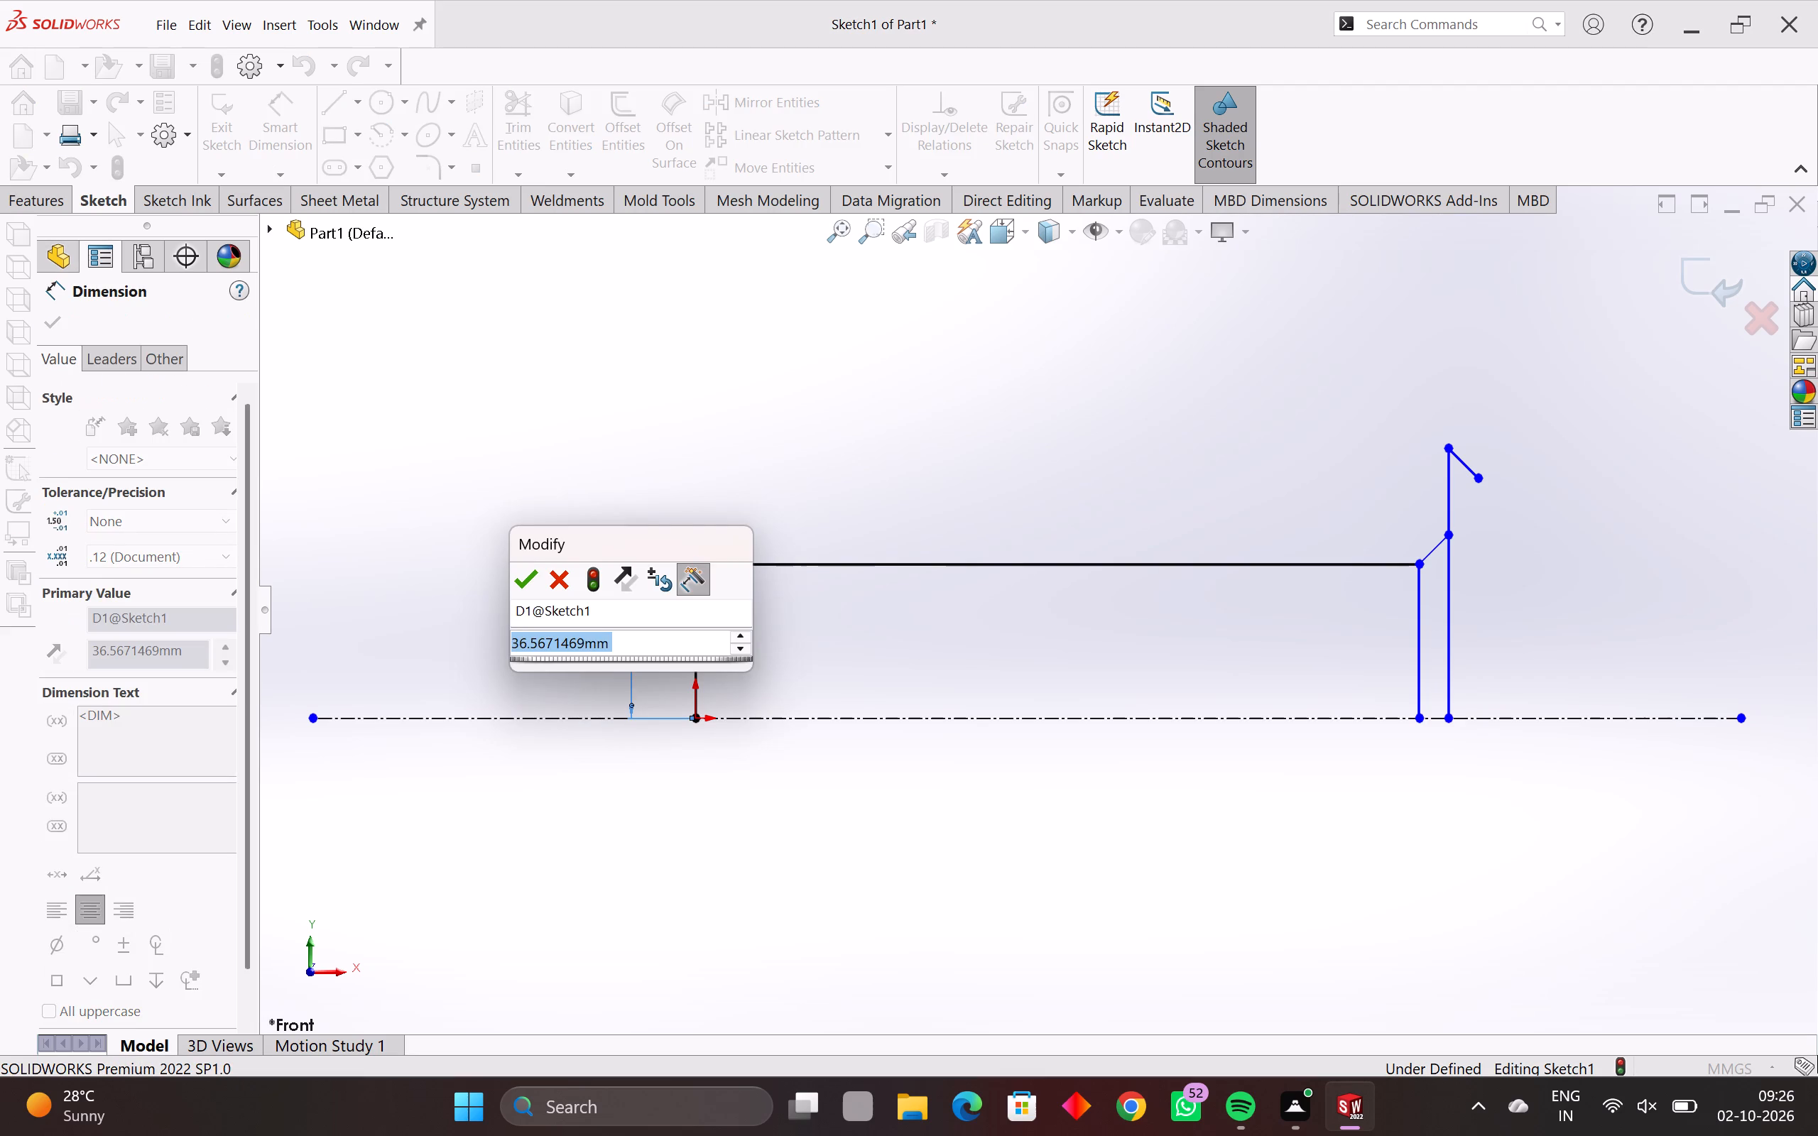
text(20)
key(Return)
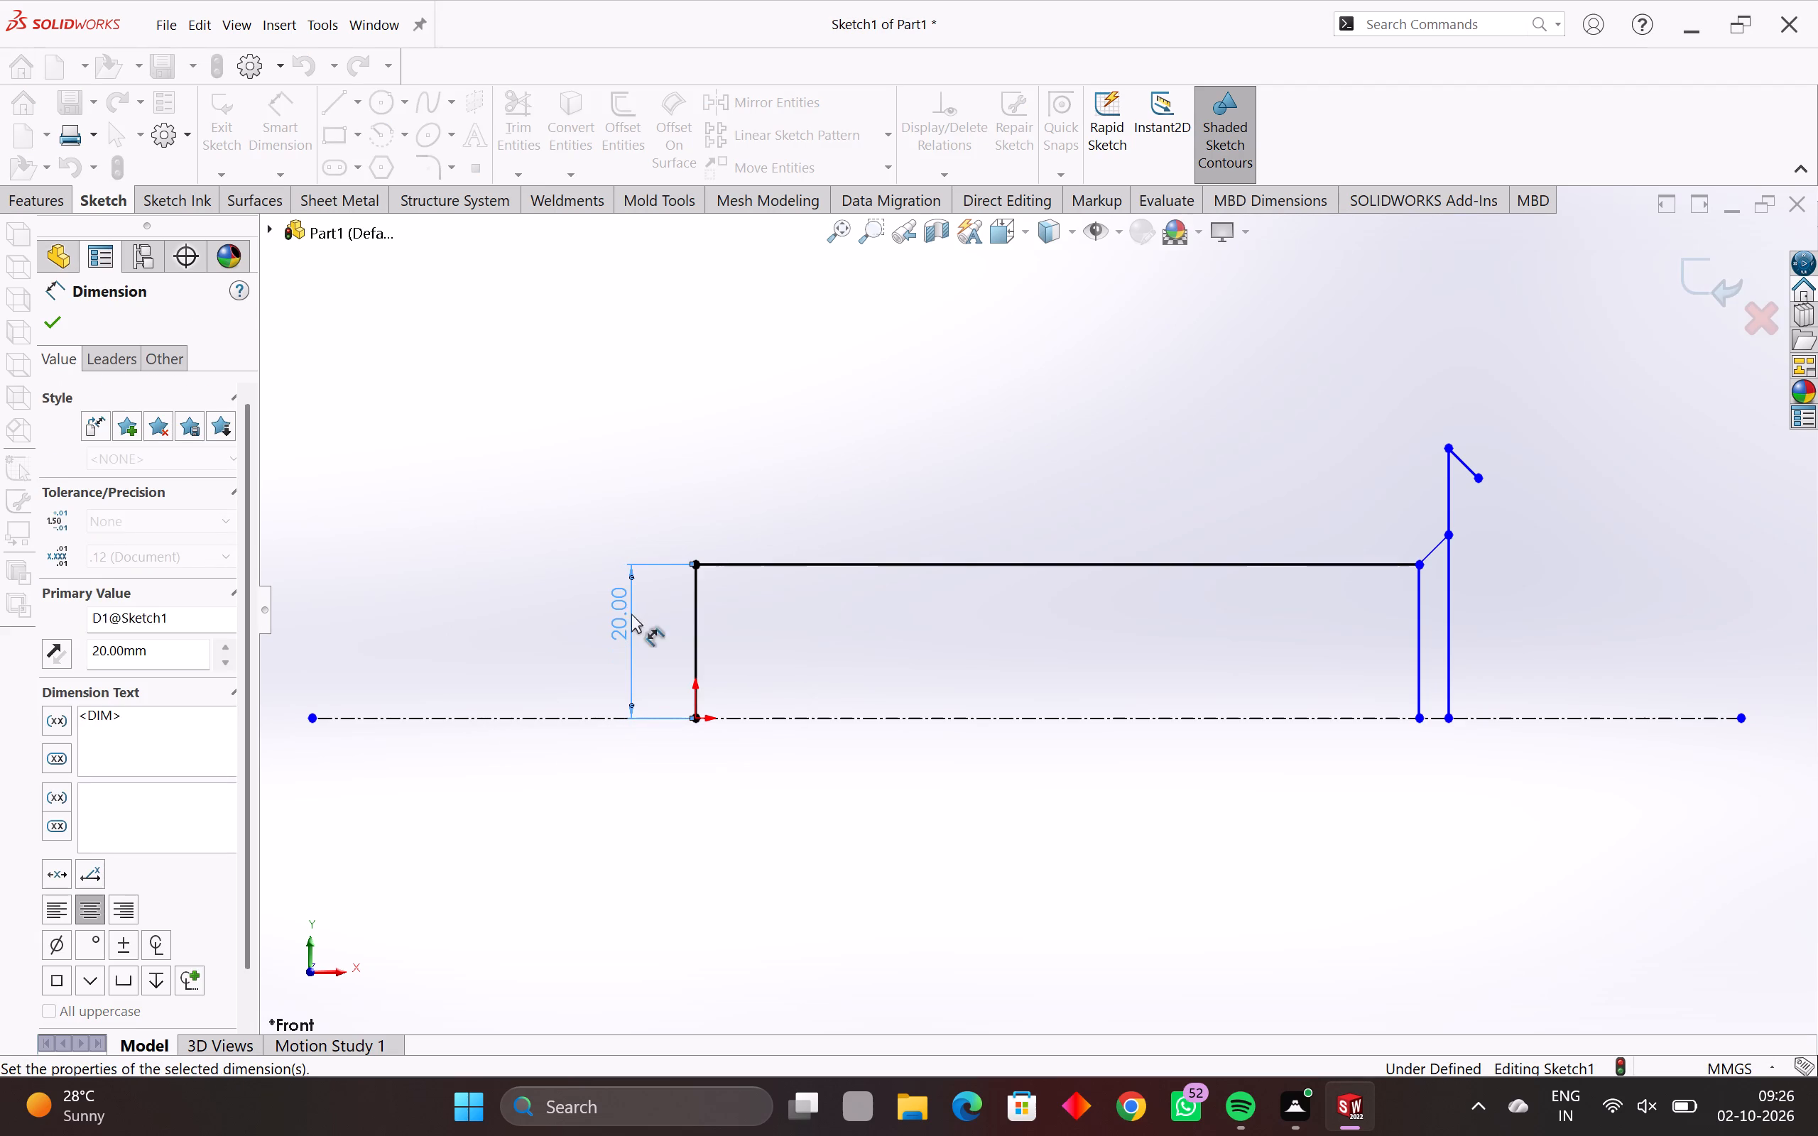
Dimension the profile's top horizontal line to 125 mm.
click(871, 566)
click(883, 493)
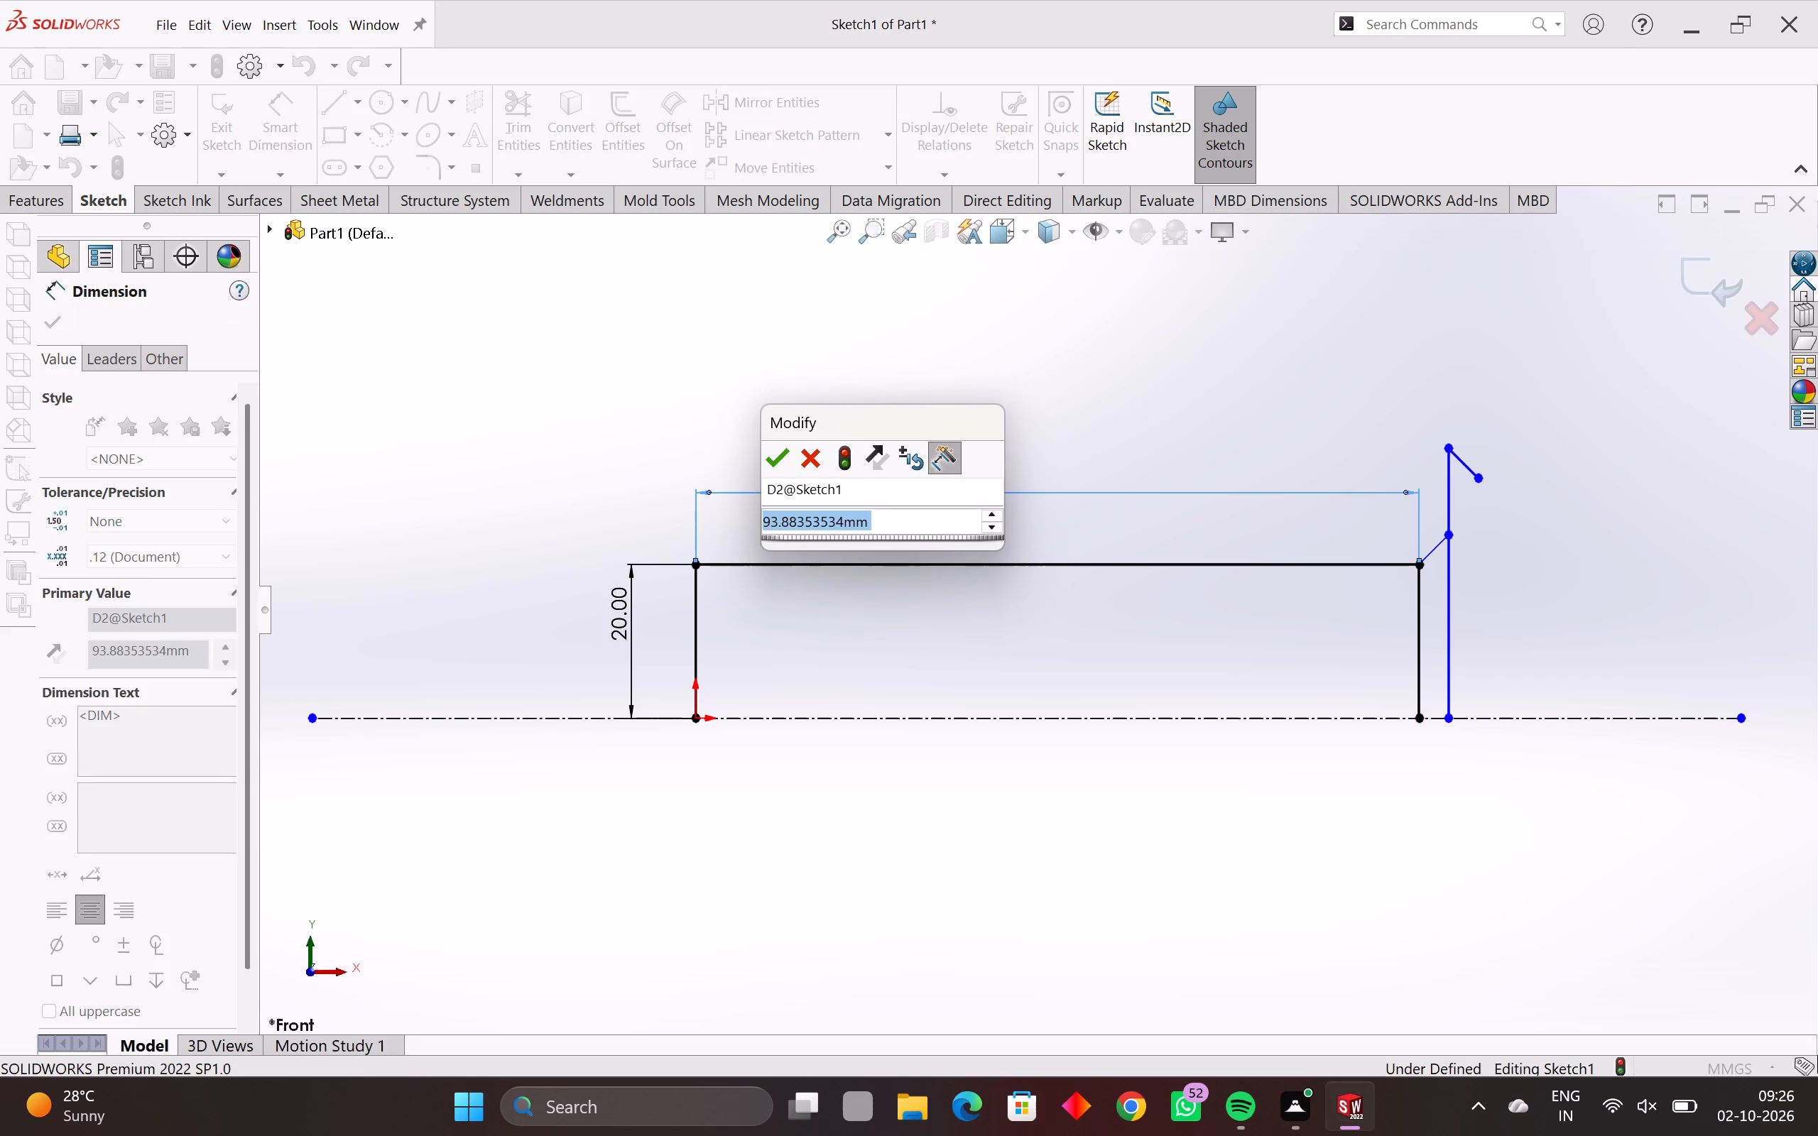
text(125)
key(Return)
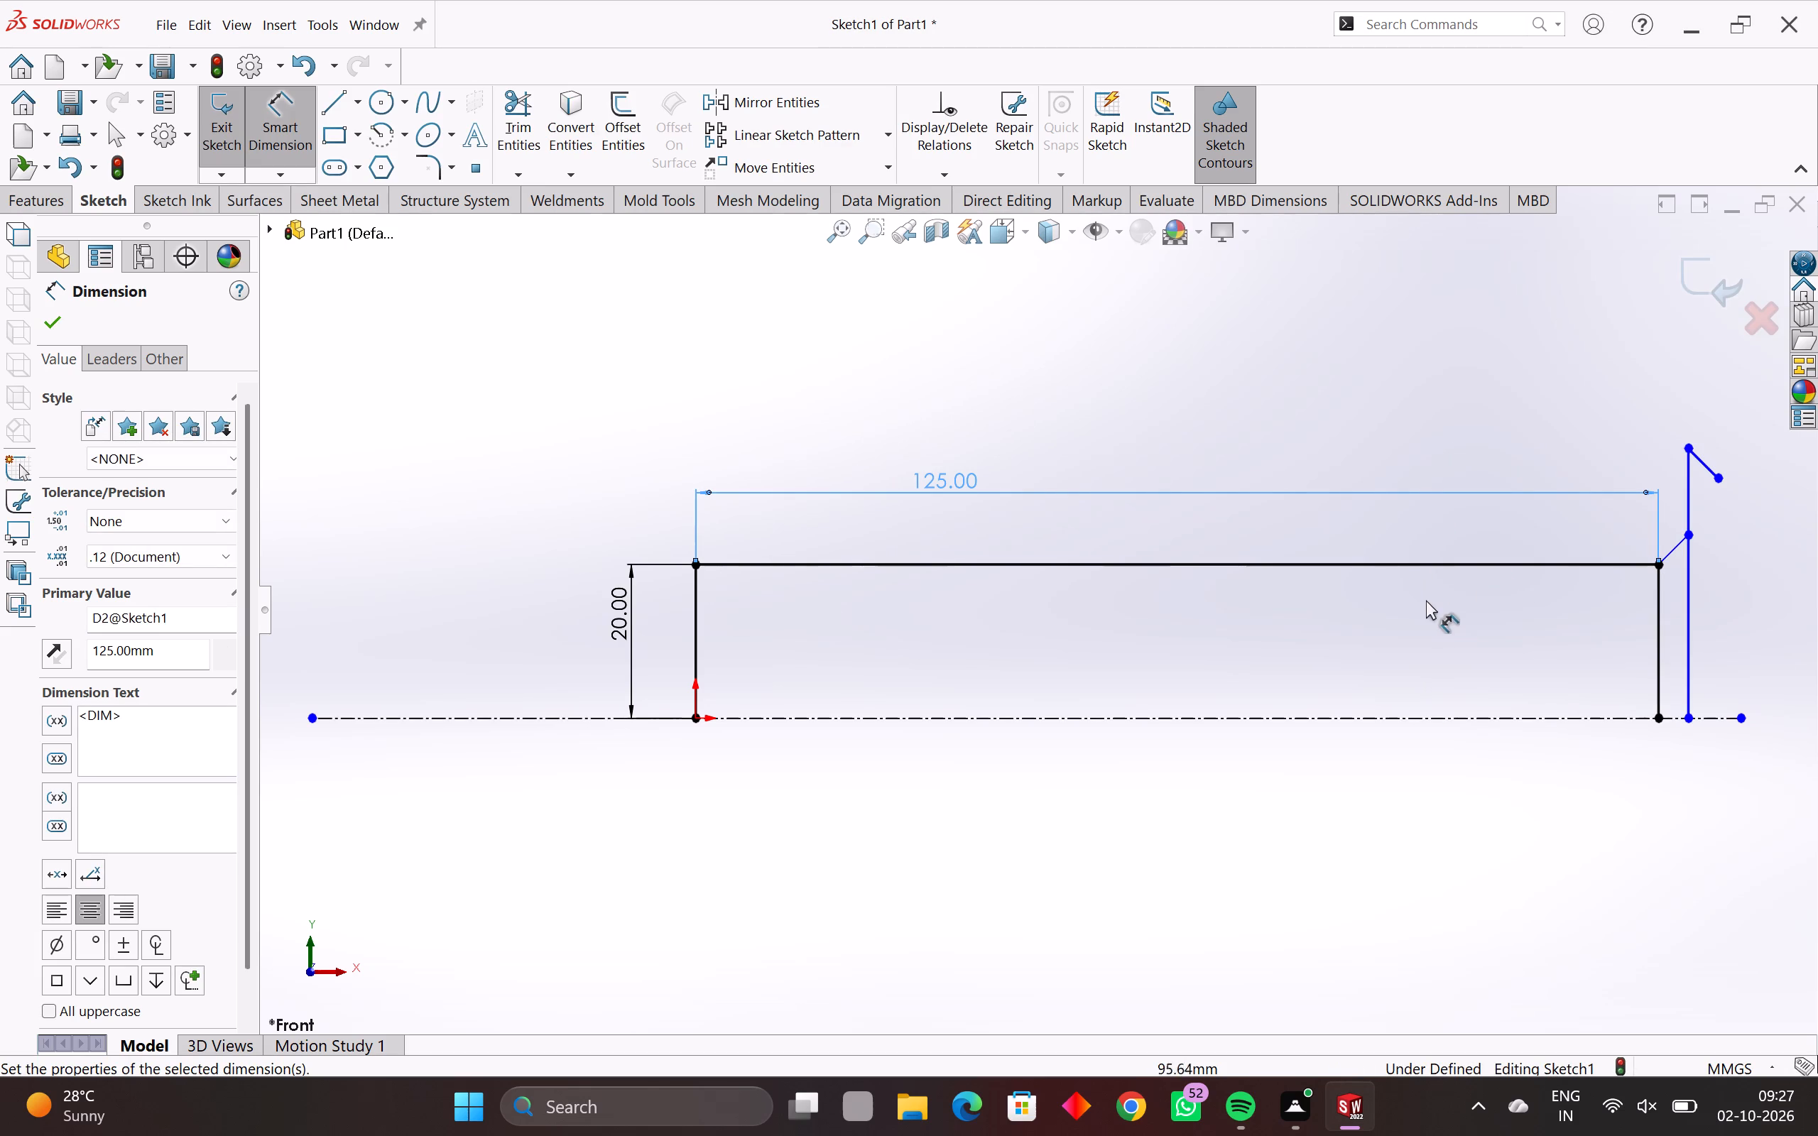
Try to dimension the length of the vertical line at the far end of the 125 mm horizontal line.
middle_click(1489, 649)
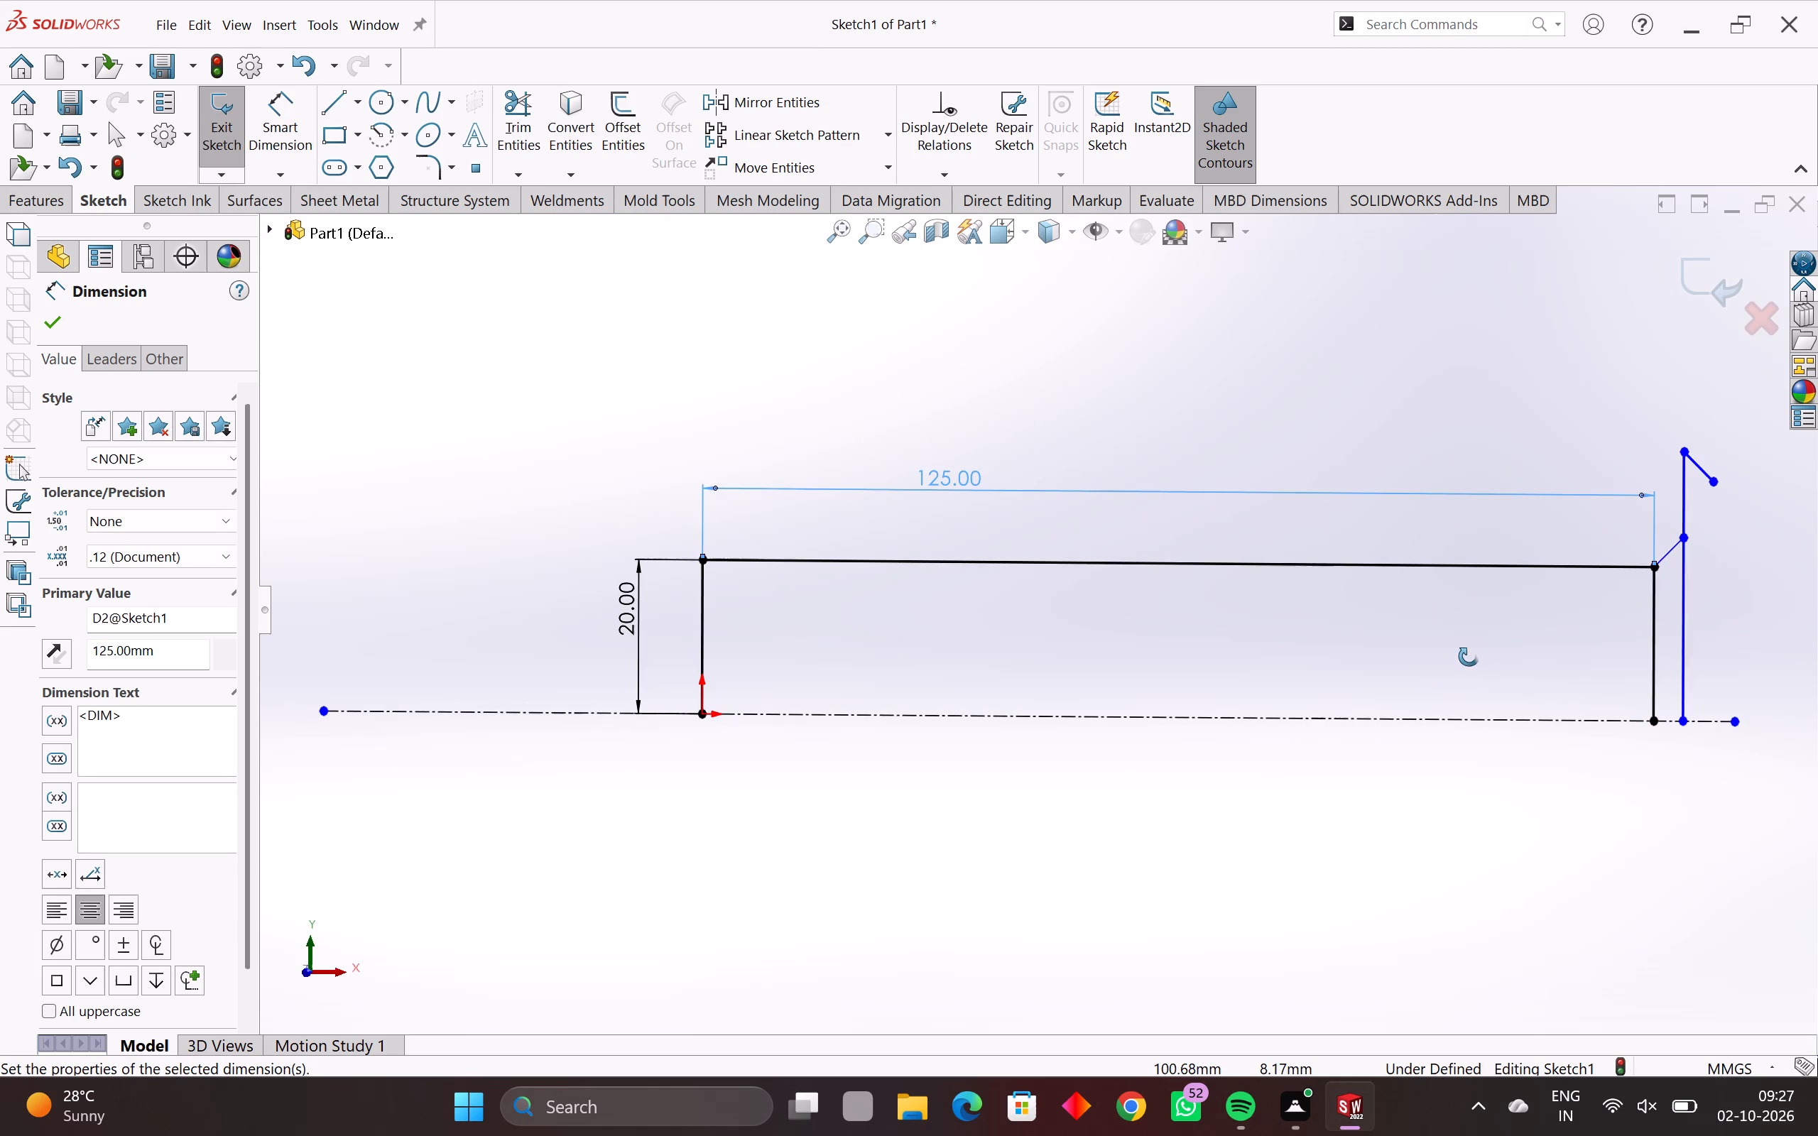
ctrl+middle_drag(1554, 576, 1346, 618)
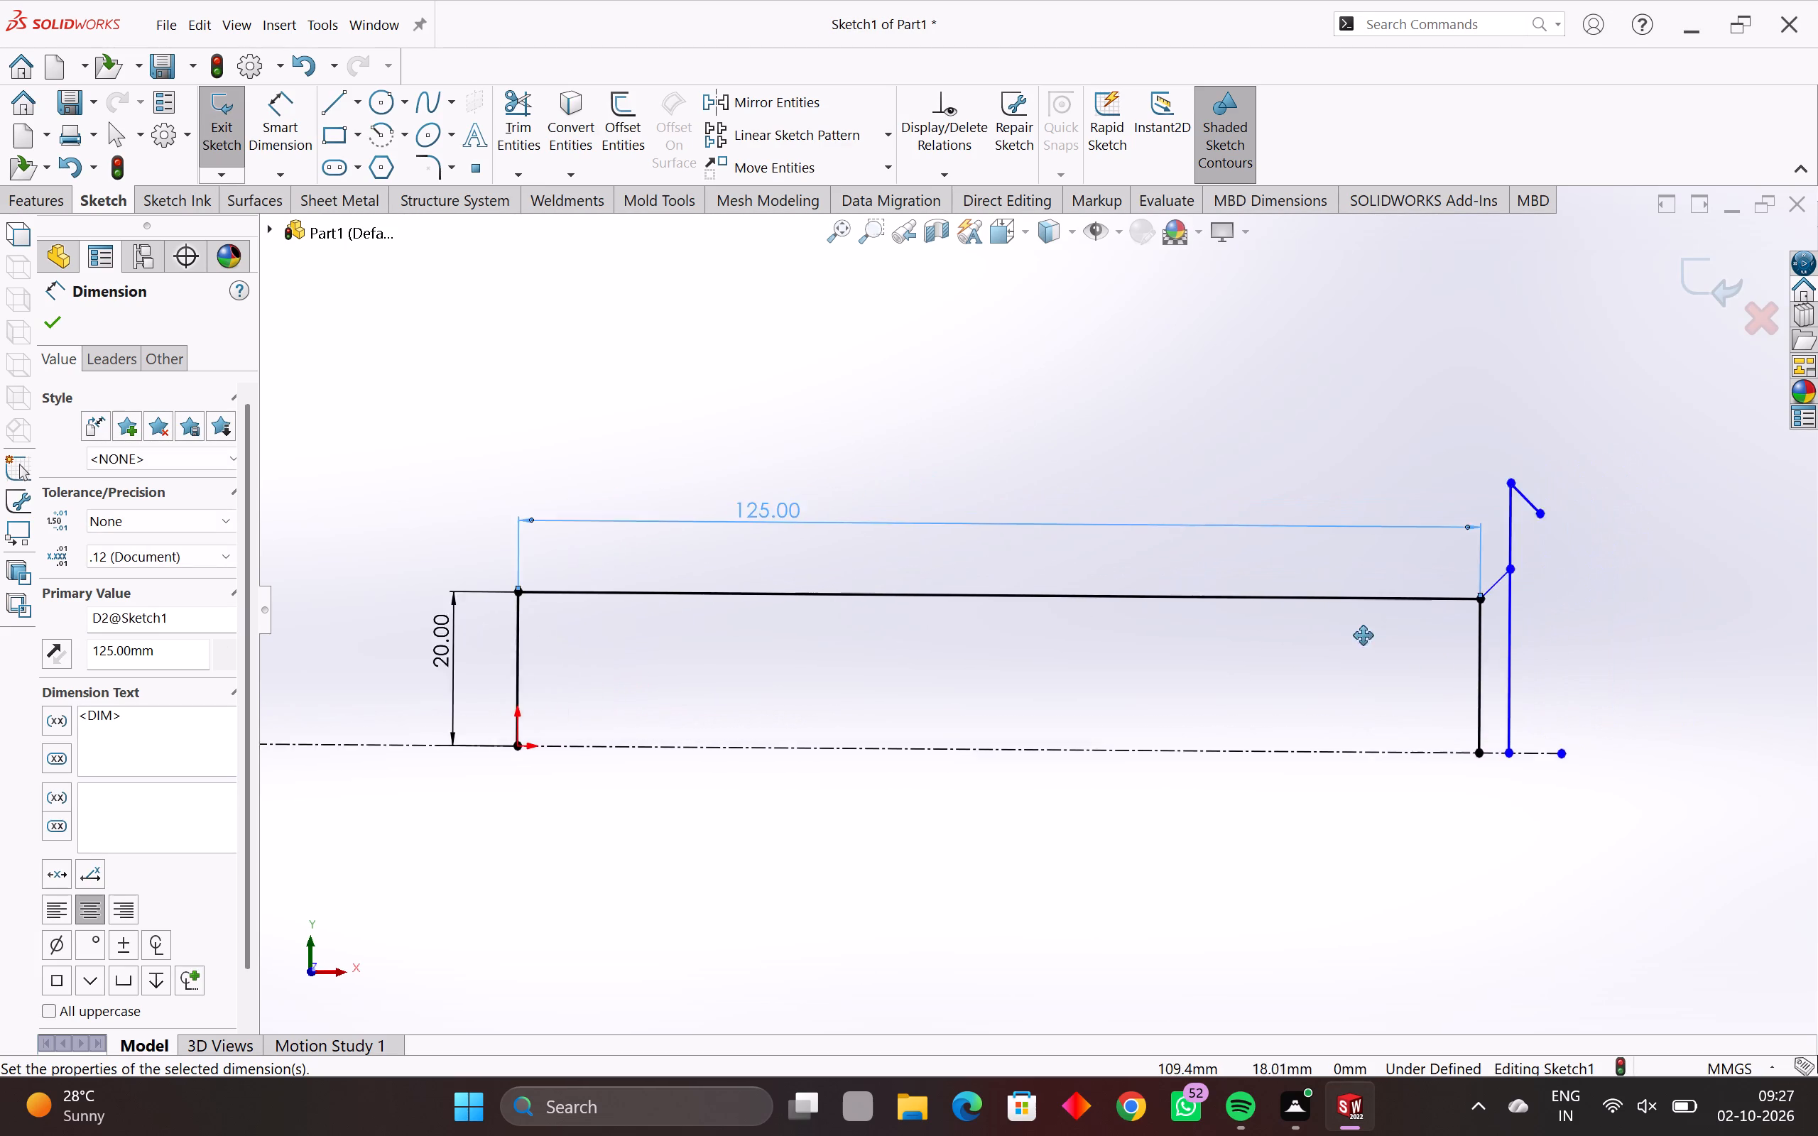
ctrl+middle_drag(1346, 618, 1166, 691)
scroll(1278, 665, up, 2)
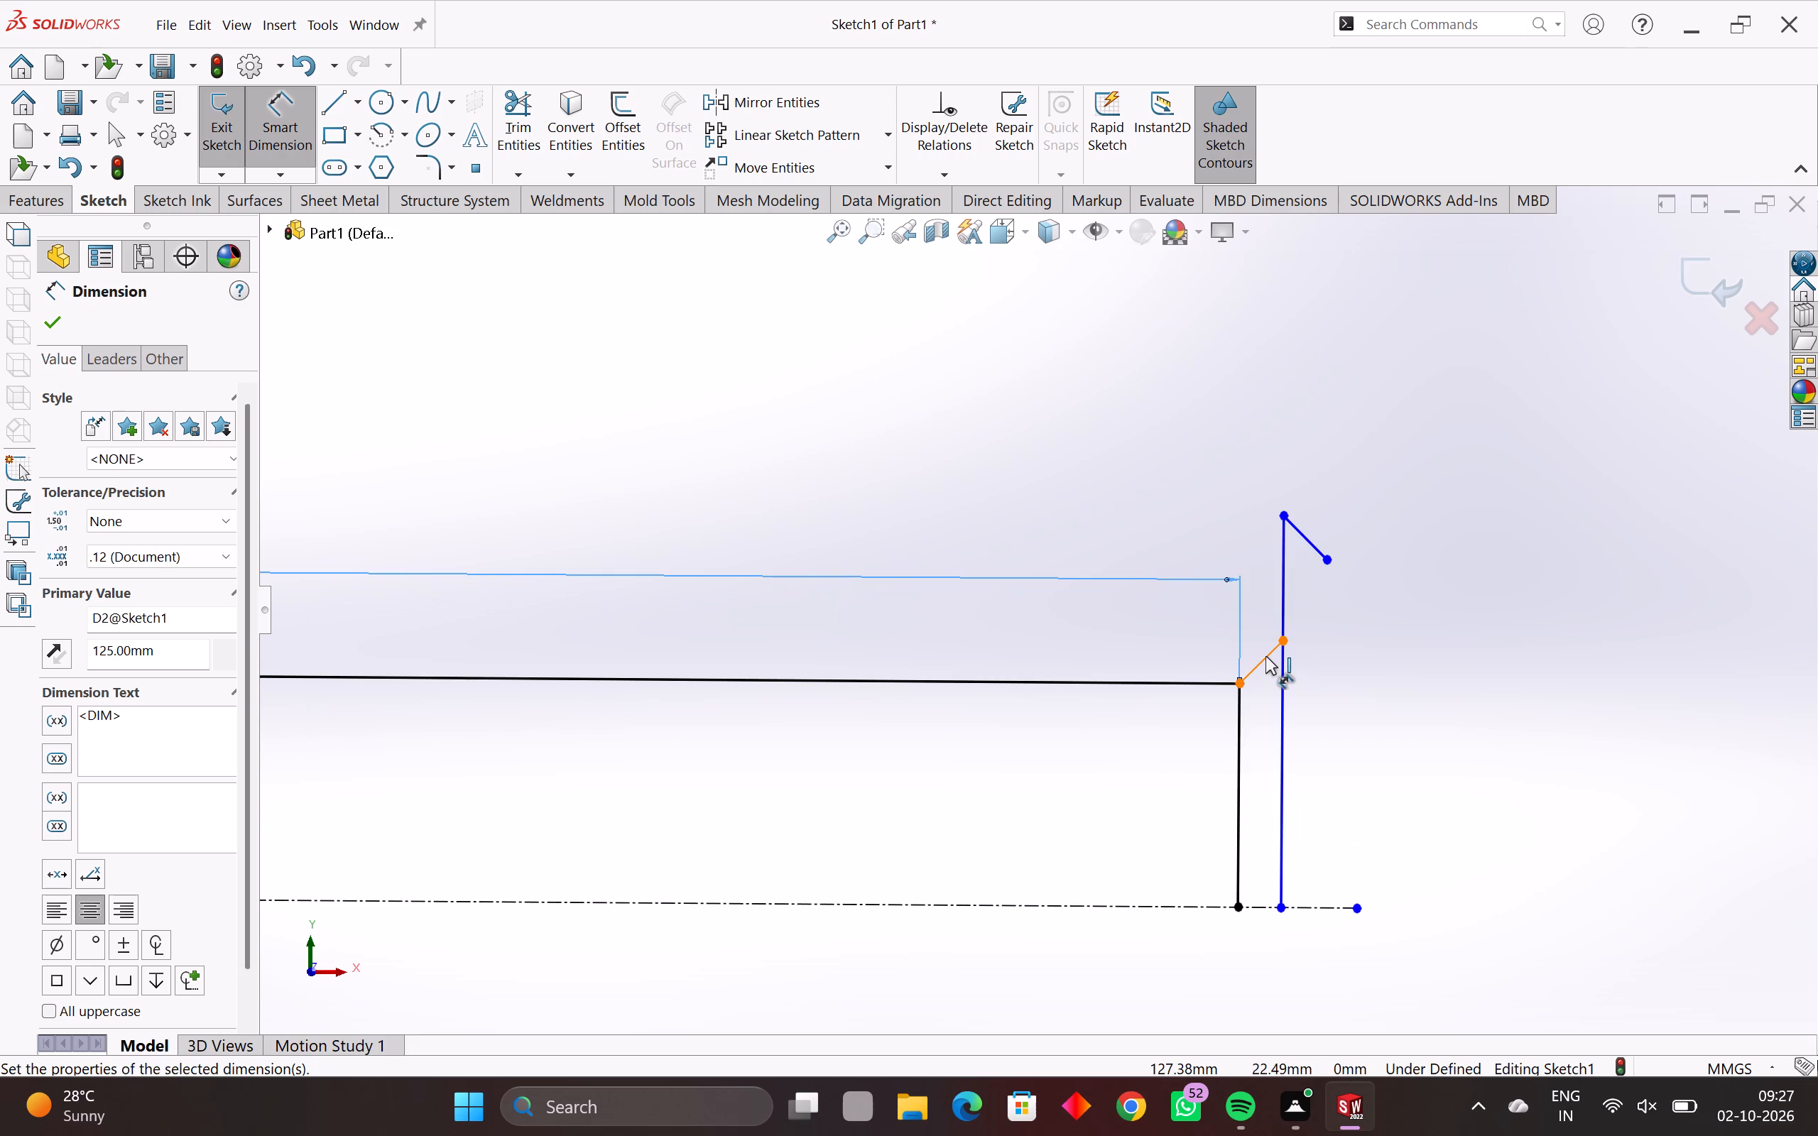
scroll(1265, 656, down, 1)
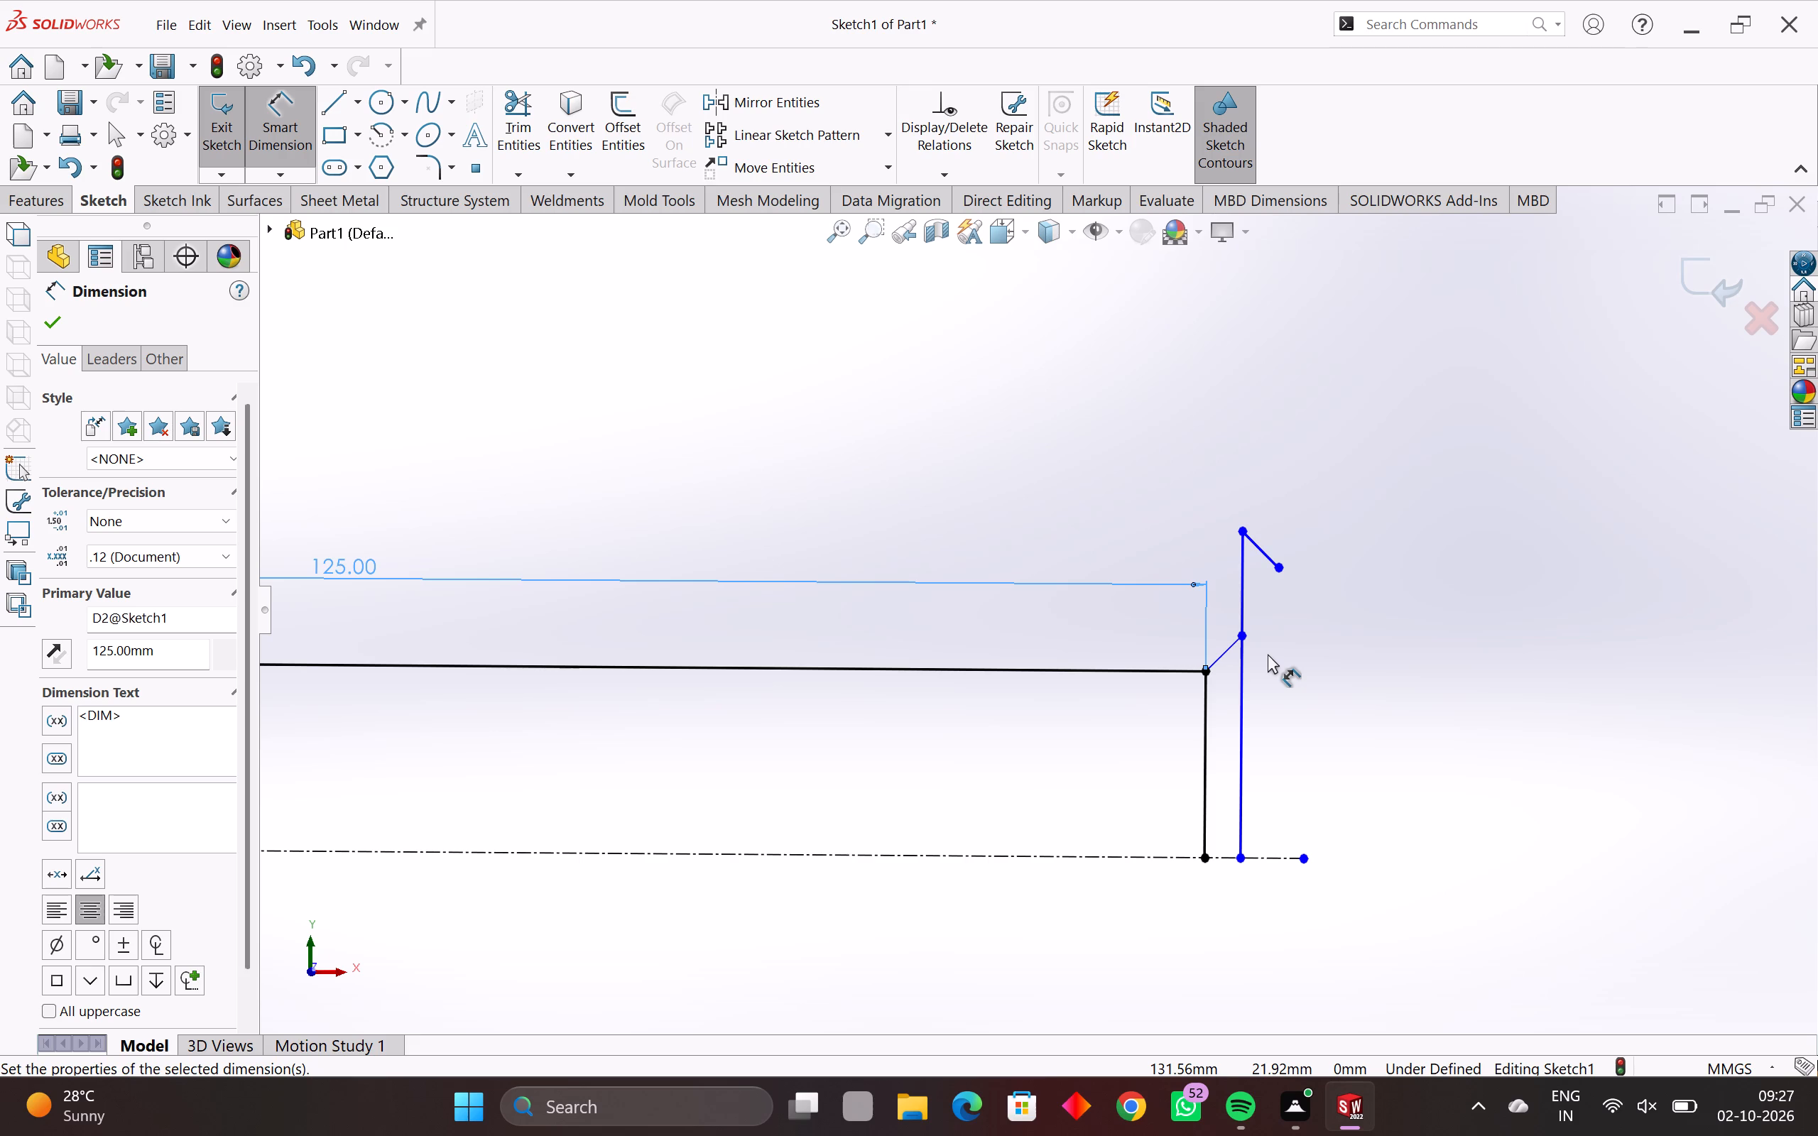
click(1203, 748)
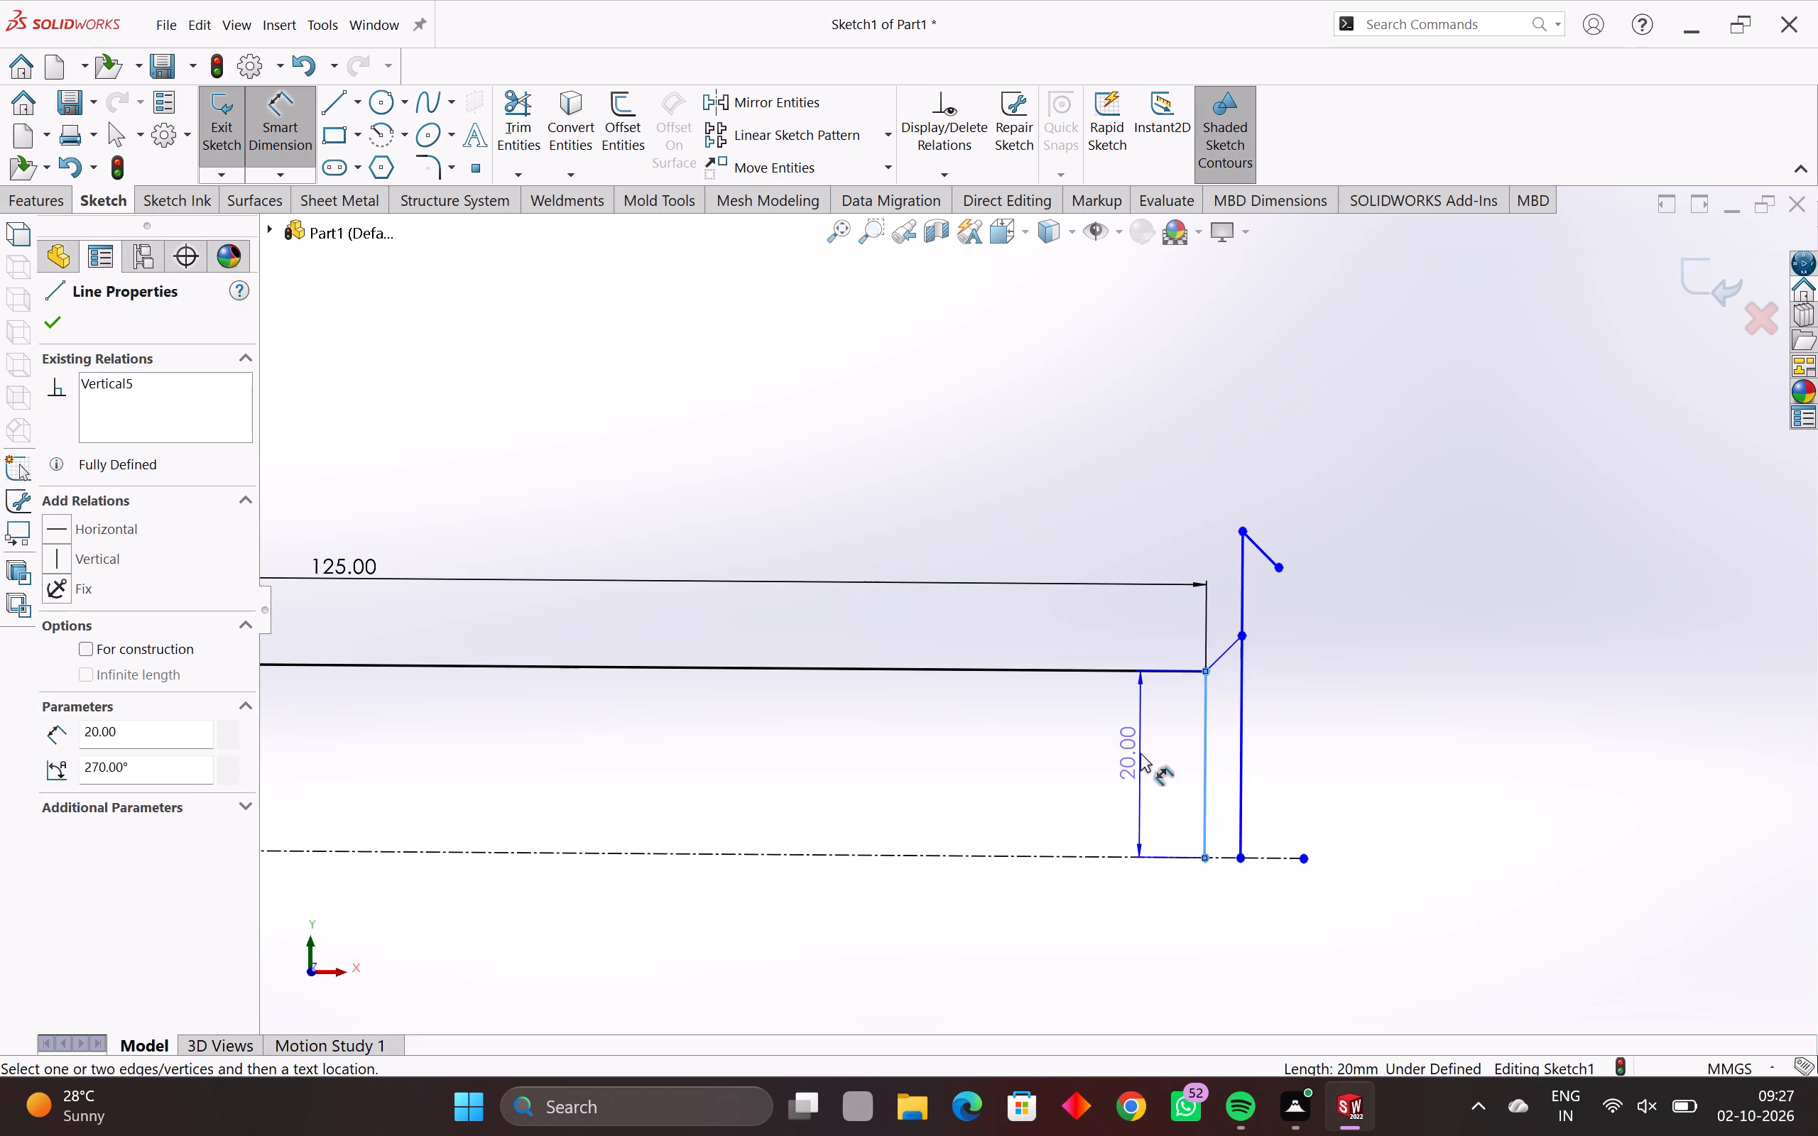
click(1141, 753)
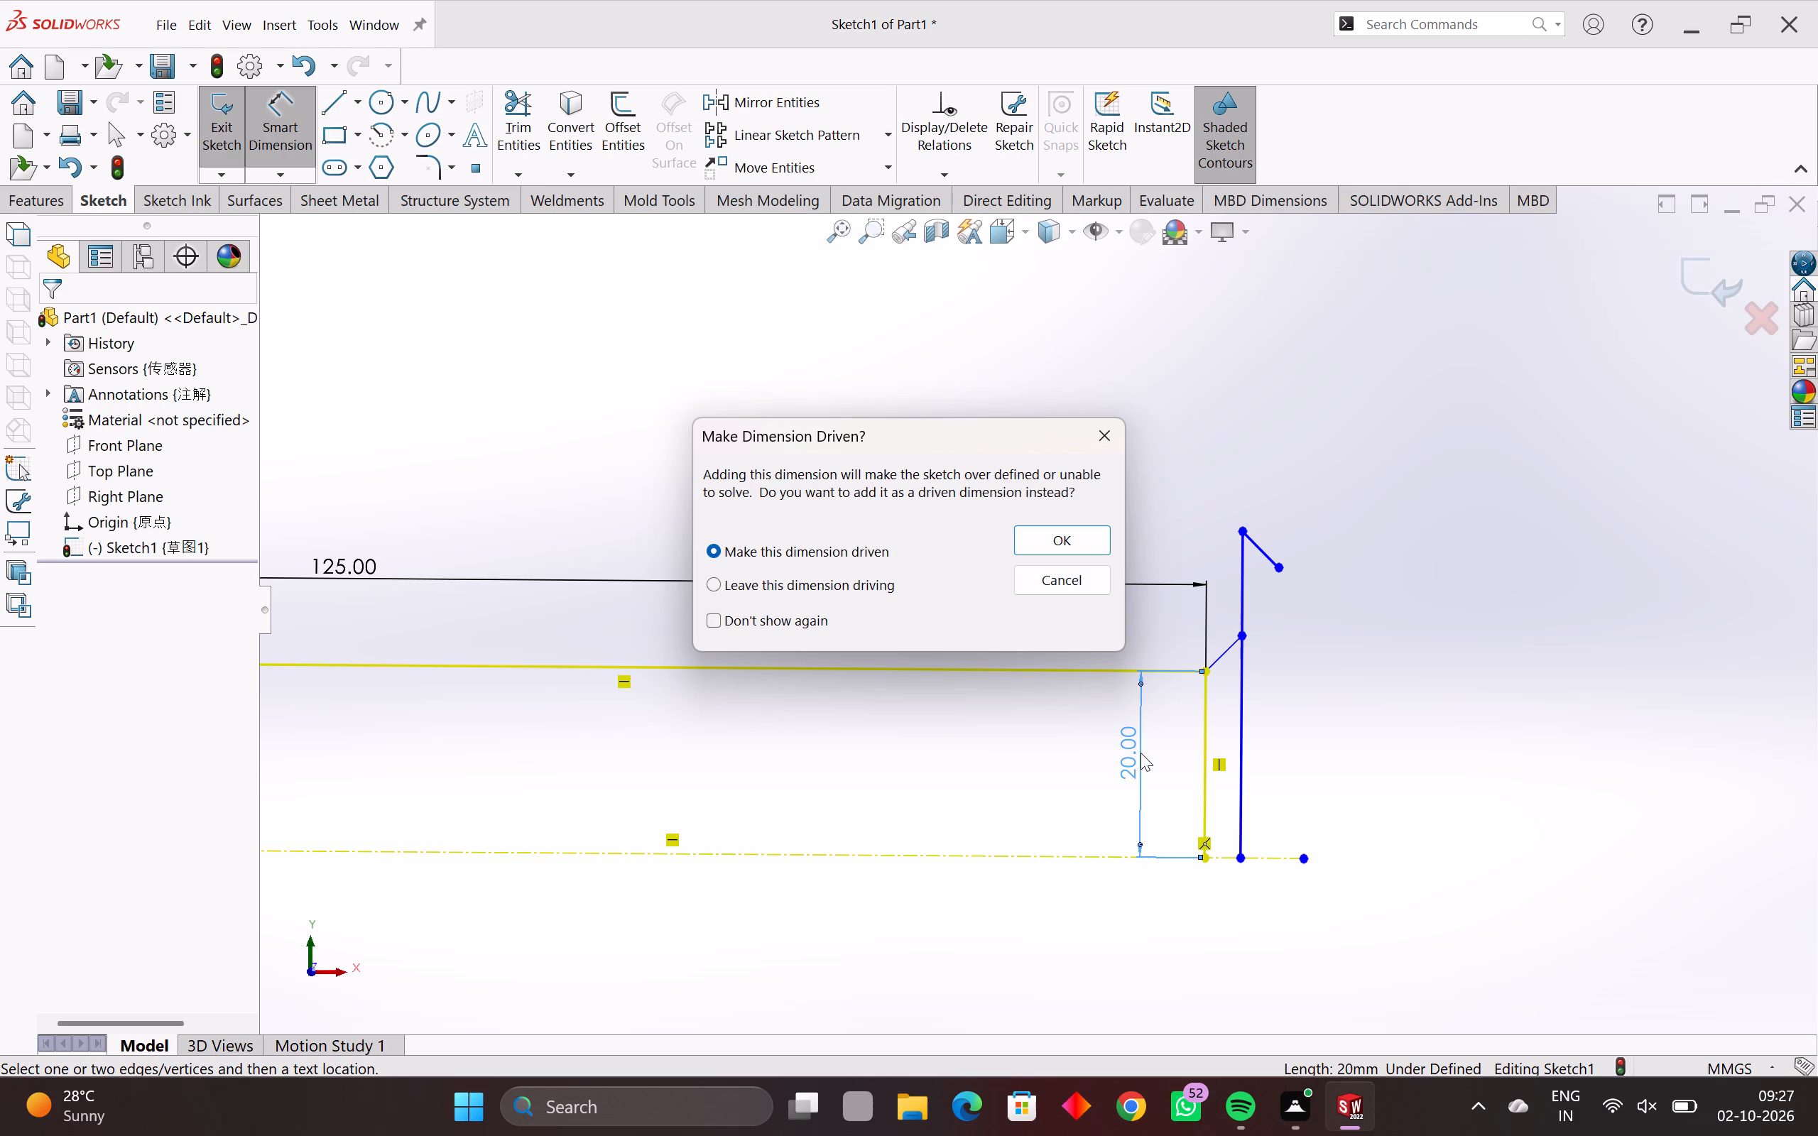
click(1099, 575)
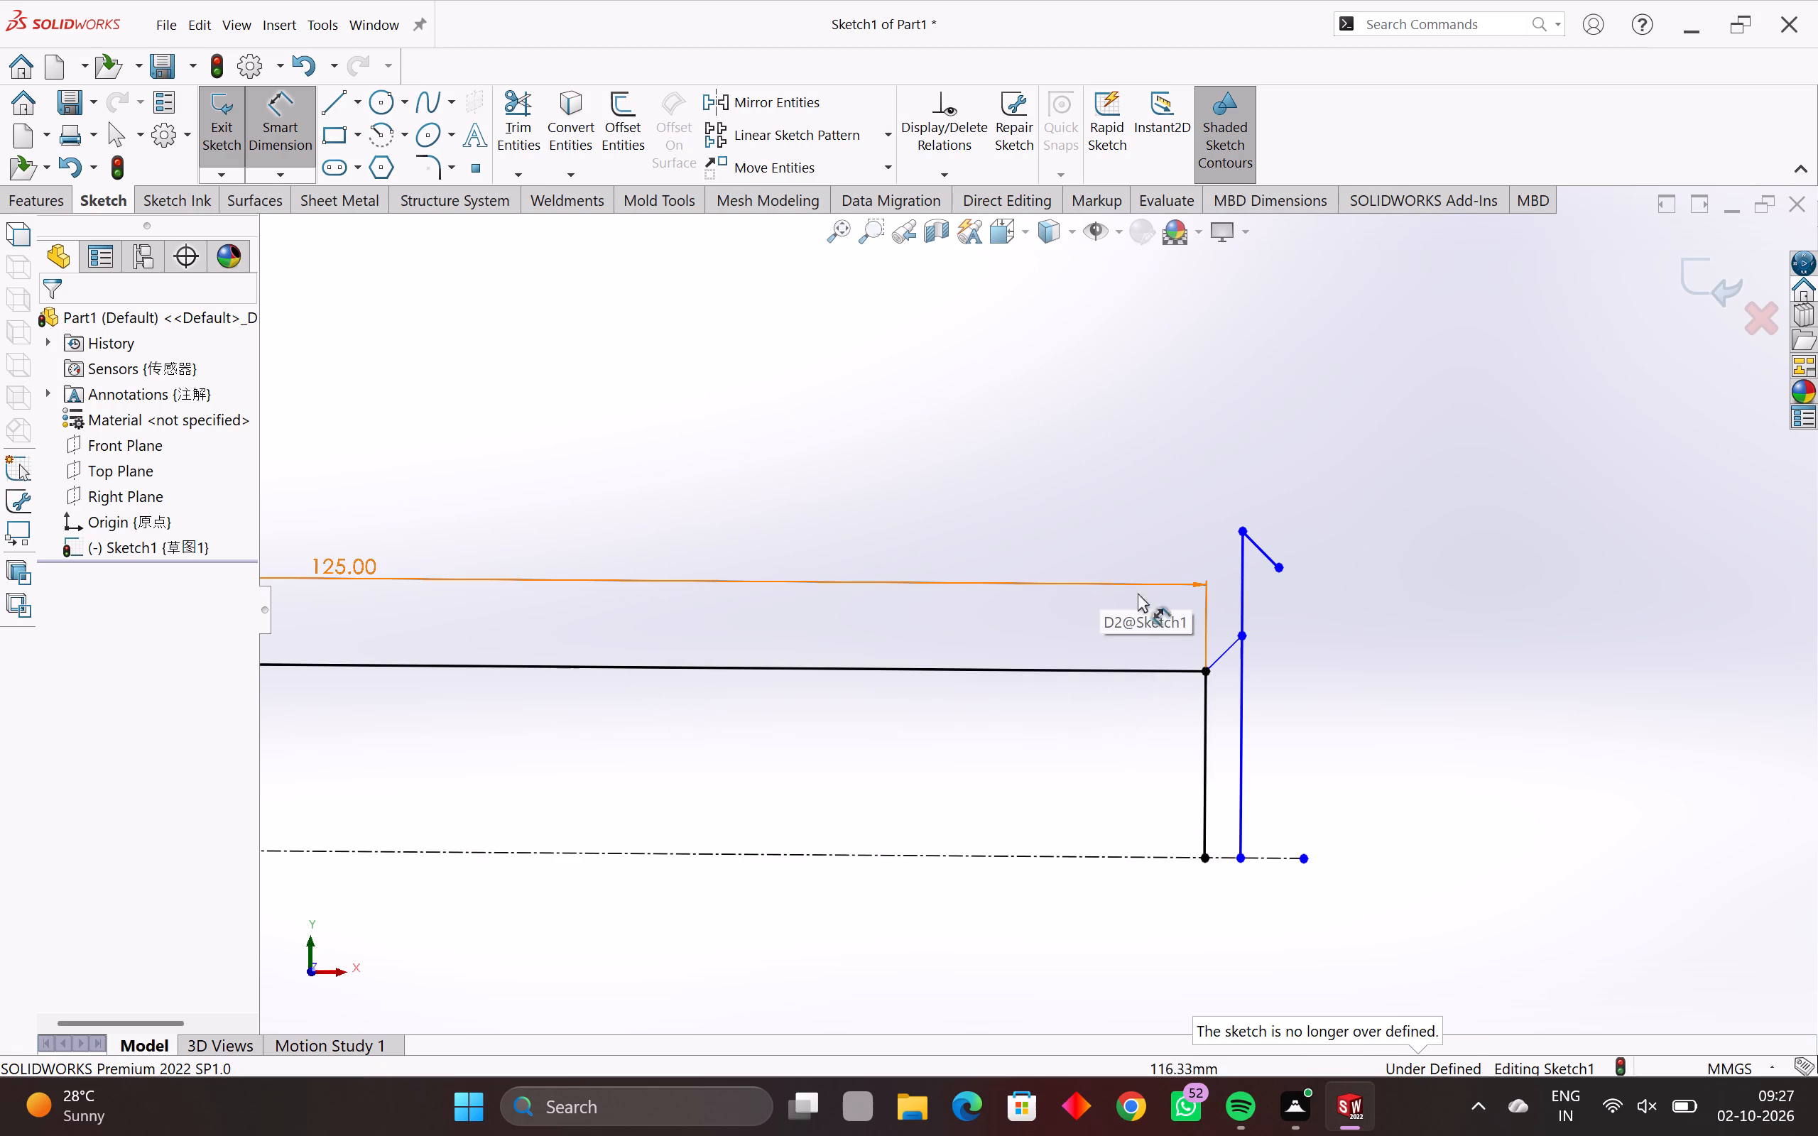
Dimension the lower slanted line and the upper slanted line to a length of 10 mm each.
click(1224, 650)
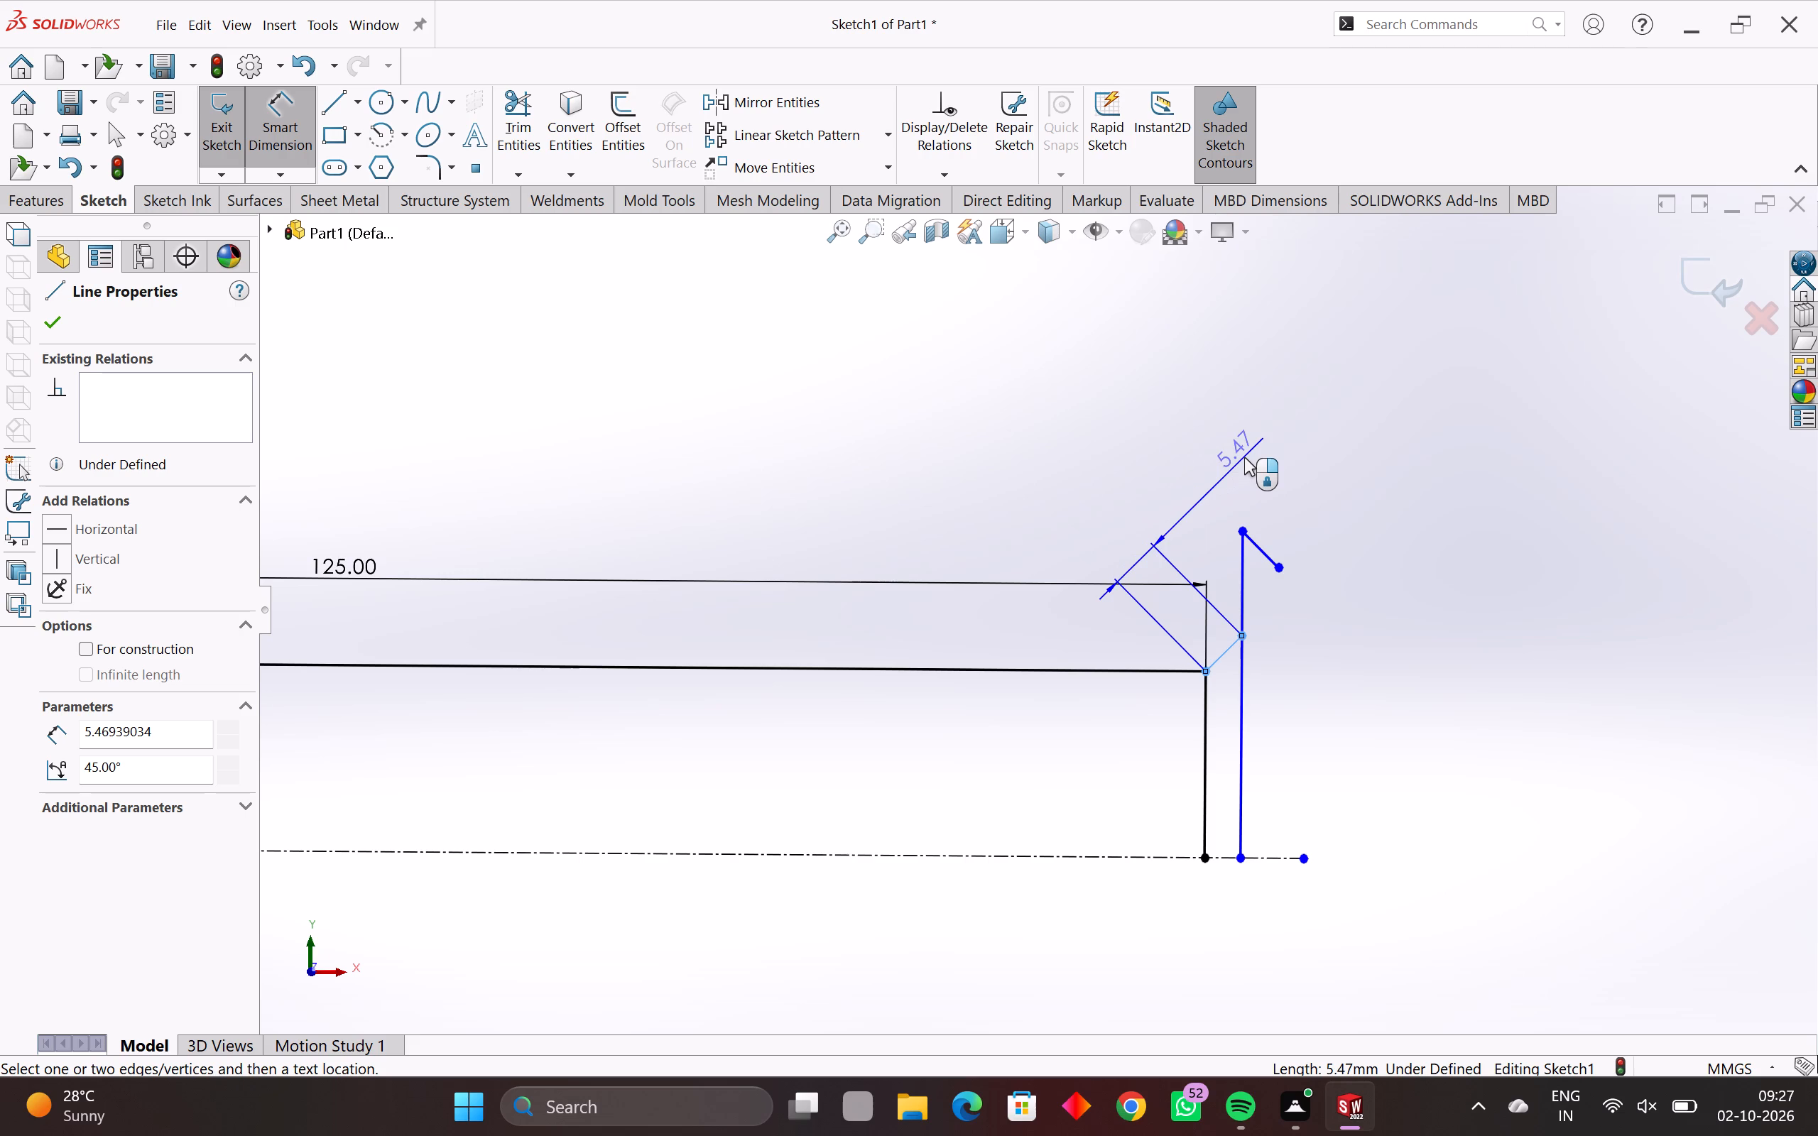
click(1312, 433)
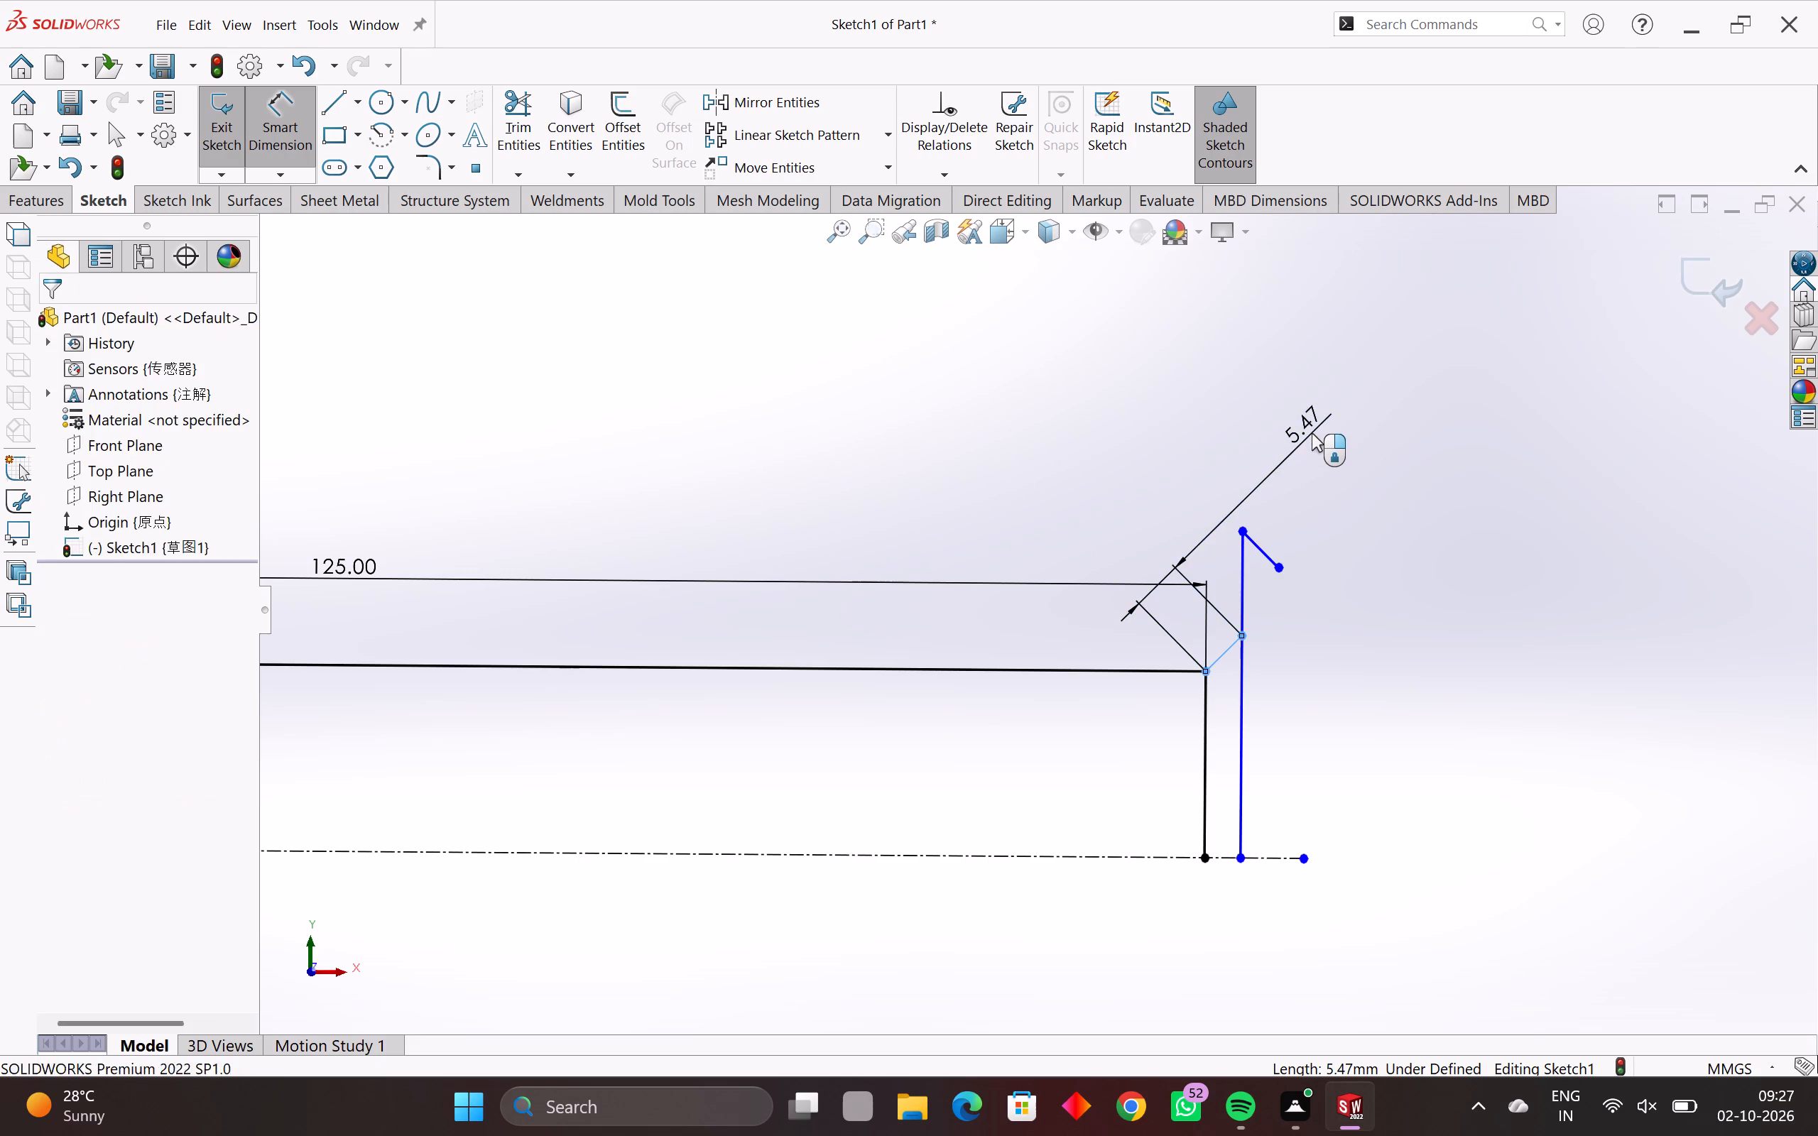
text(10)
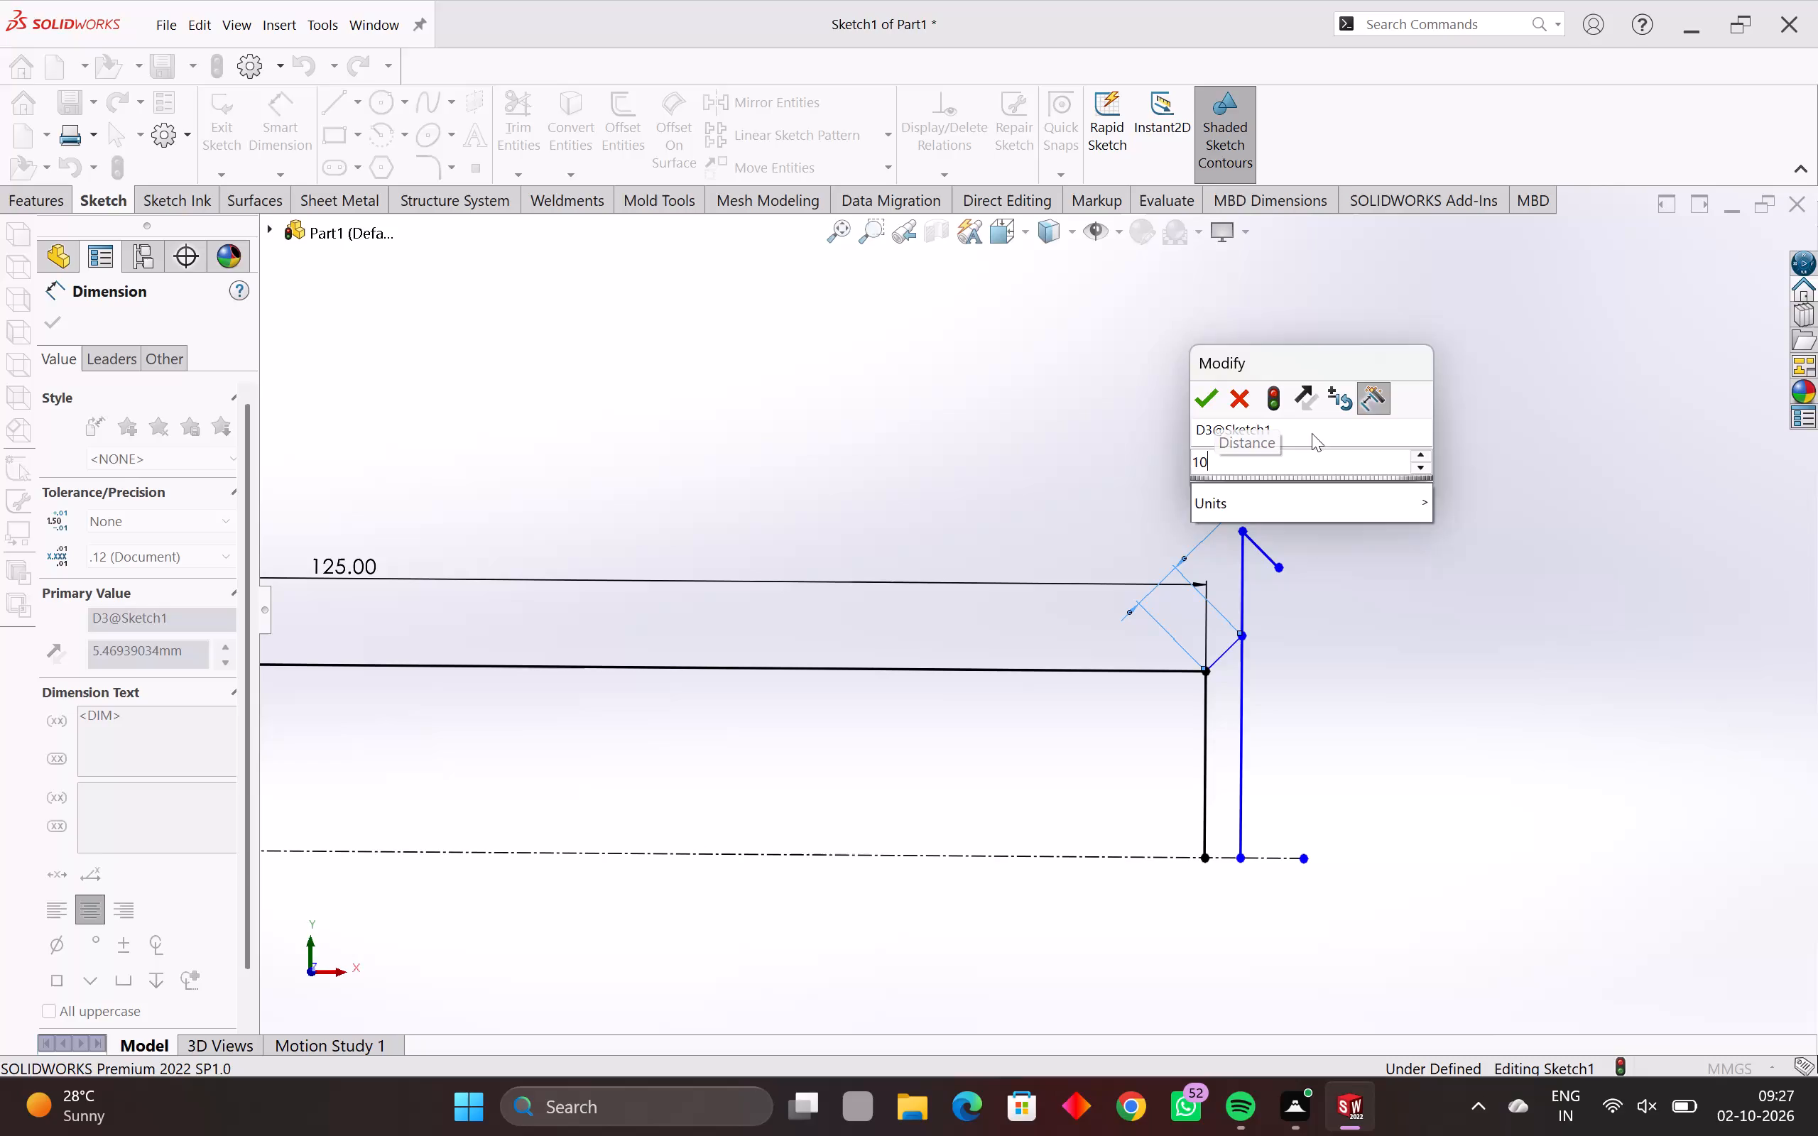
key(Return)
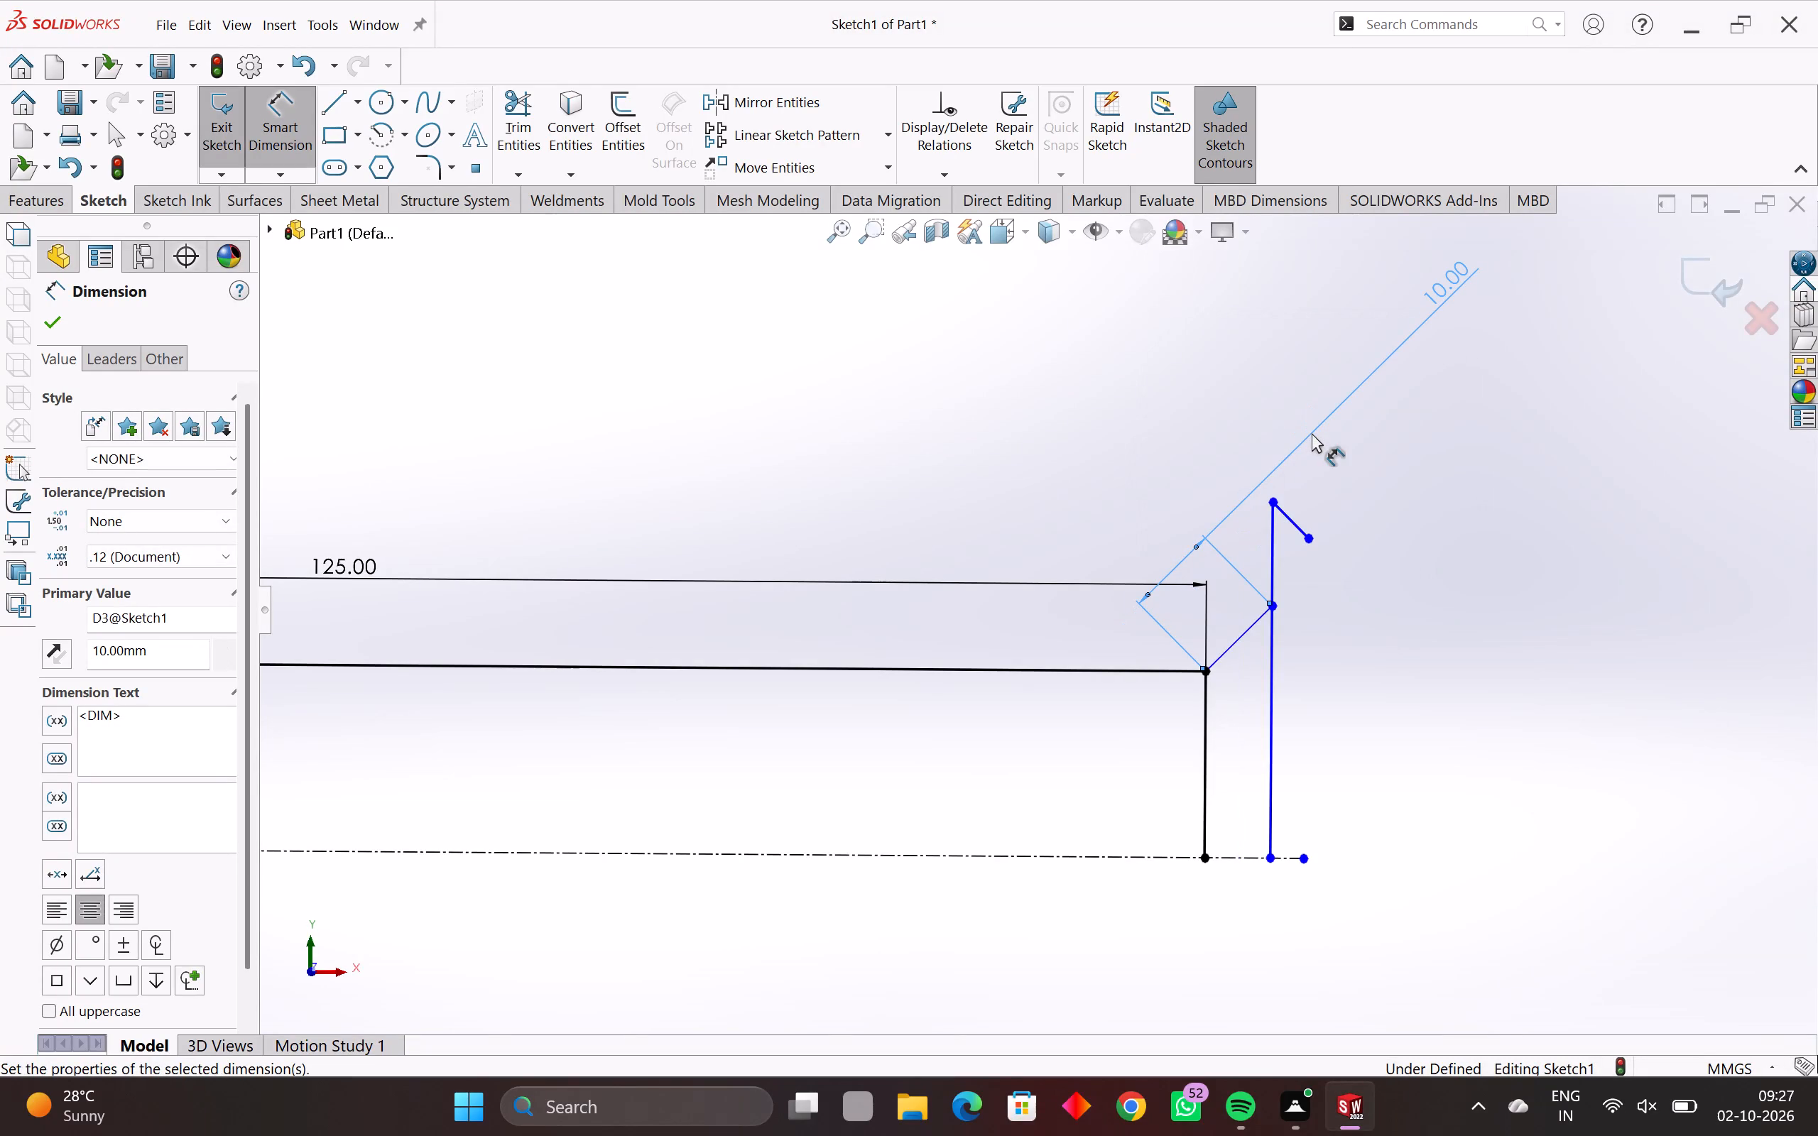
click(1292, 519)
click(1373, 459)
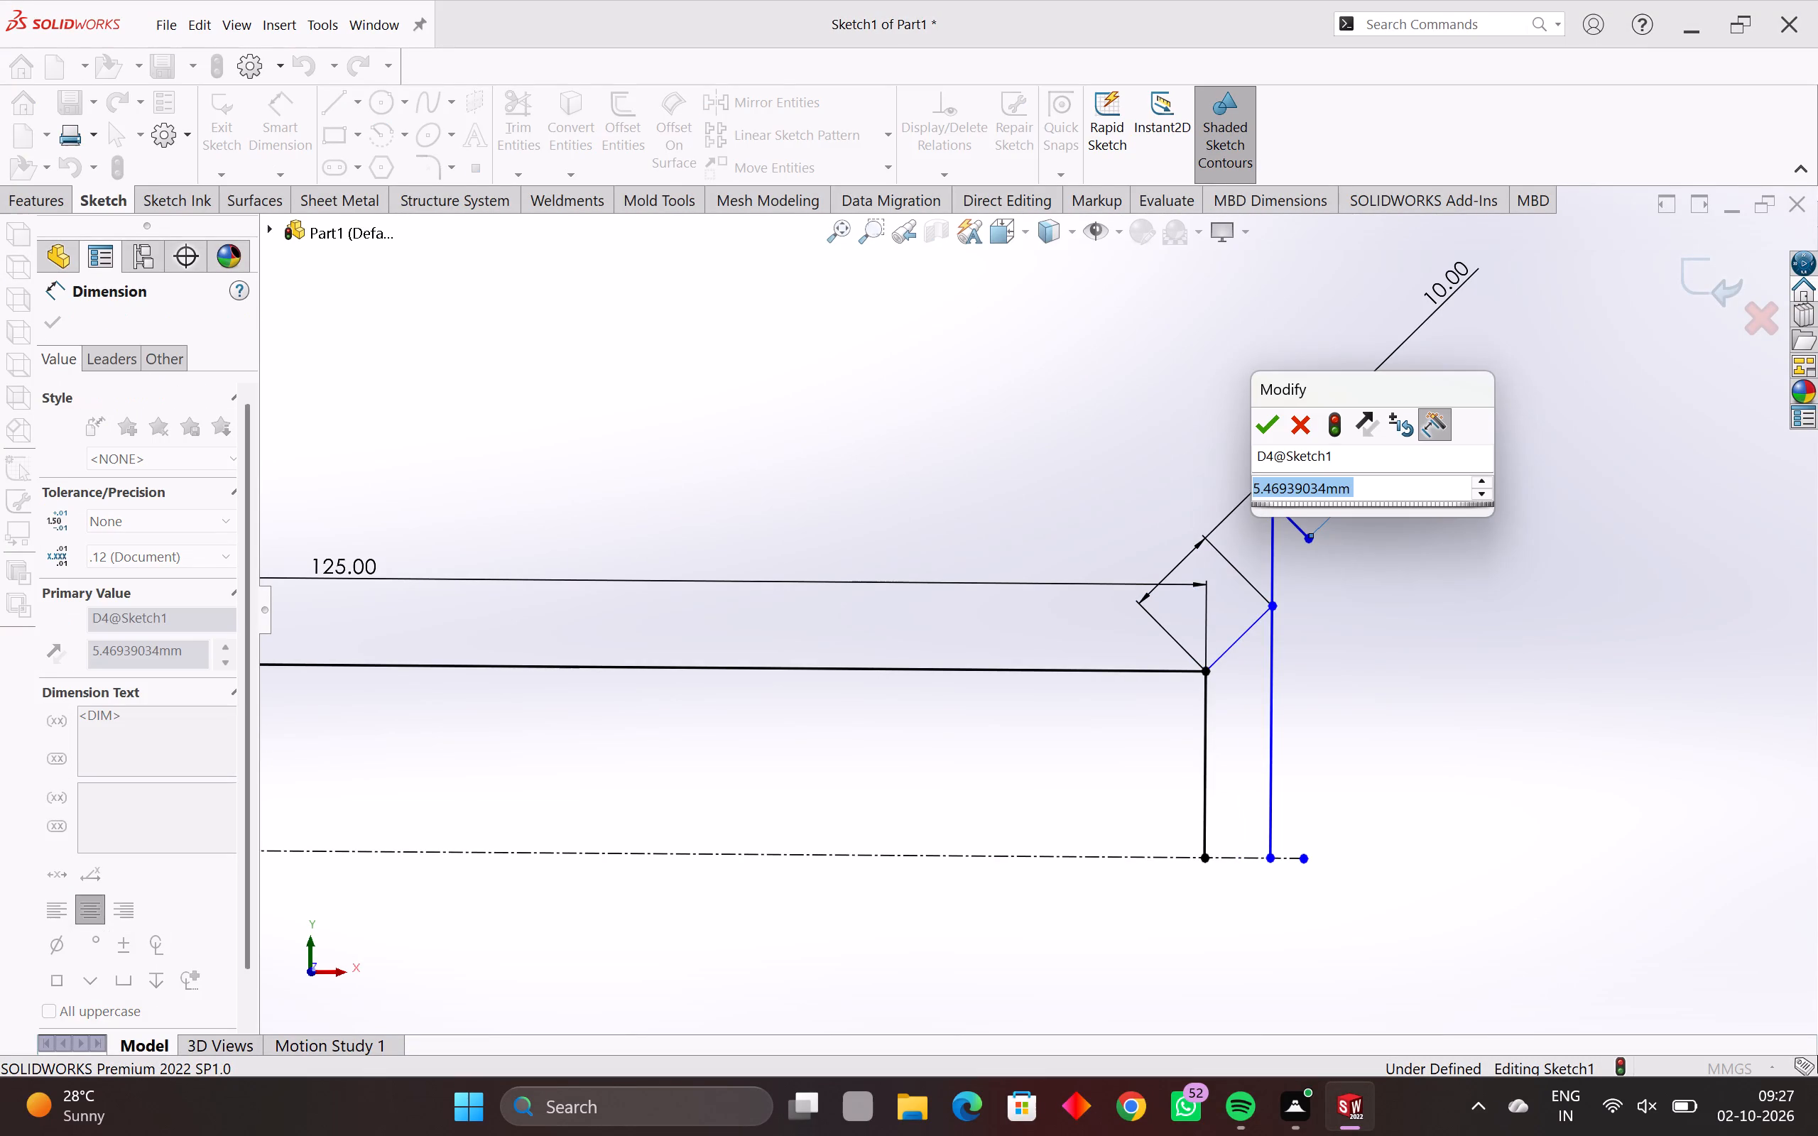
text(10)
key(Return)
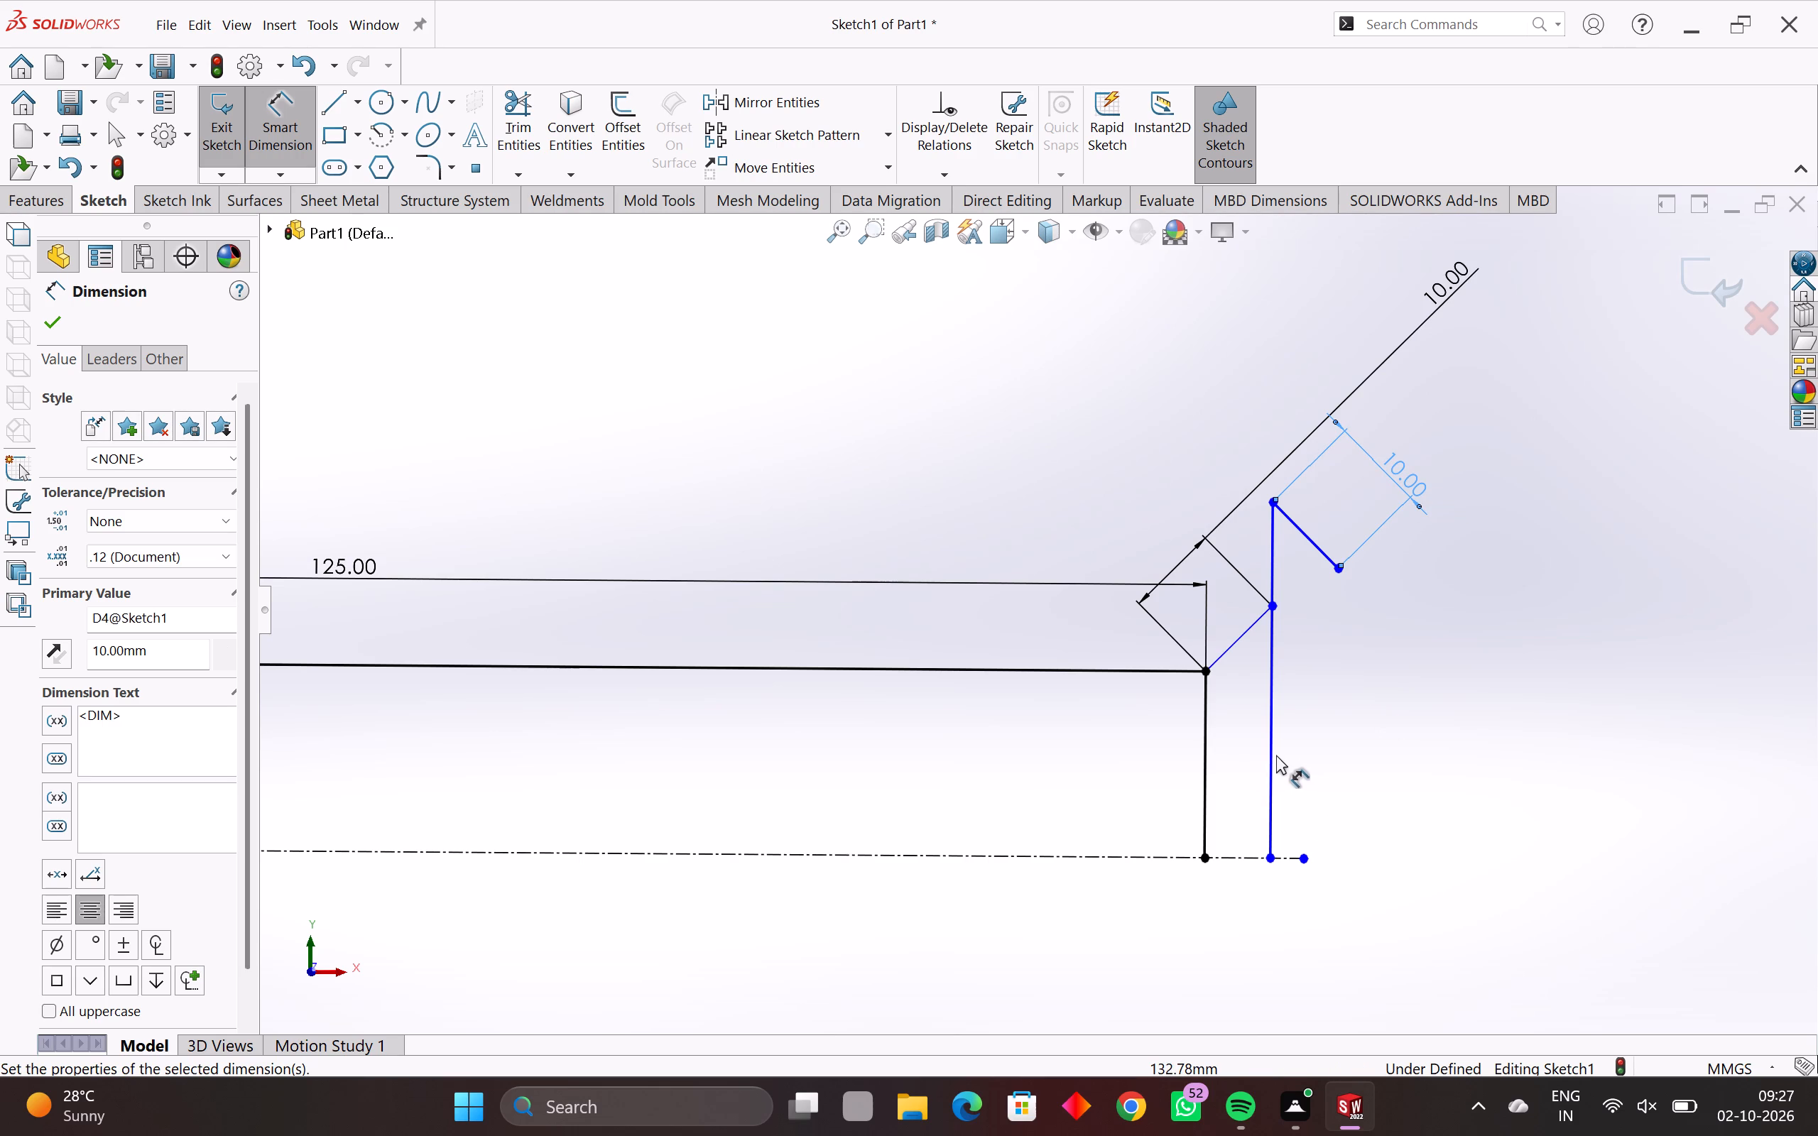
Dimension the tall vertical line joining the two slanted lines to 40 mm.
drag(1270, 750, 1276, 747)
click(1548, 728)
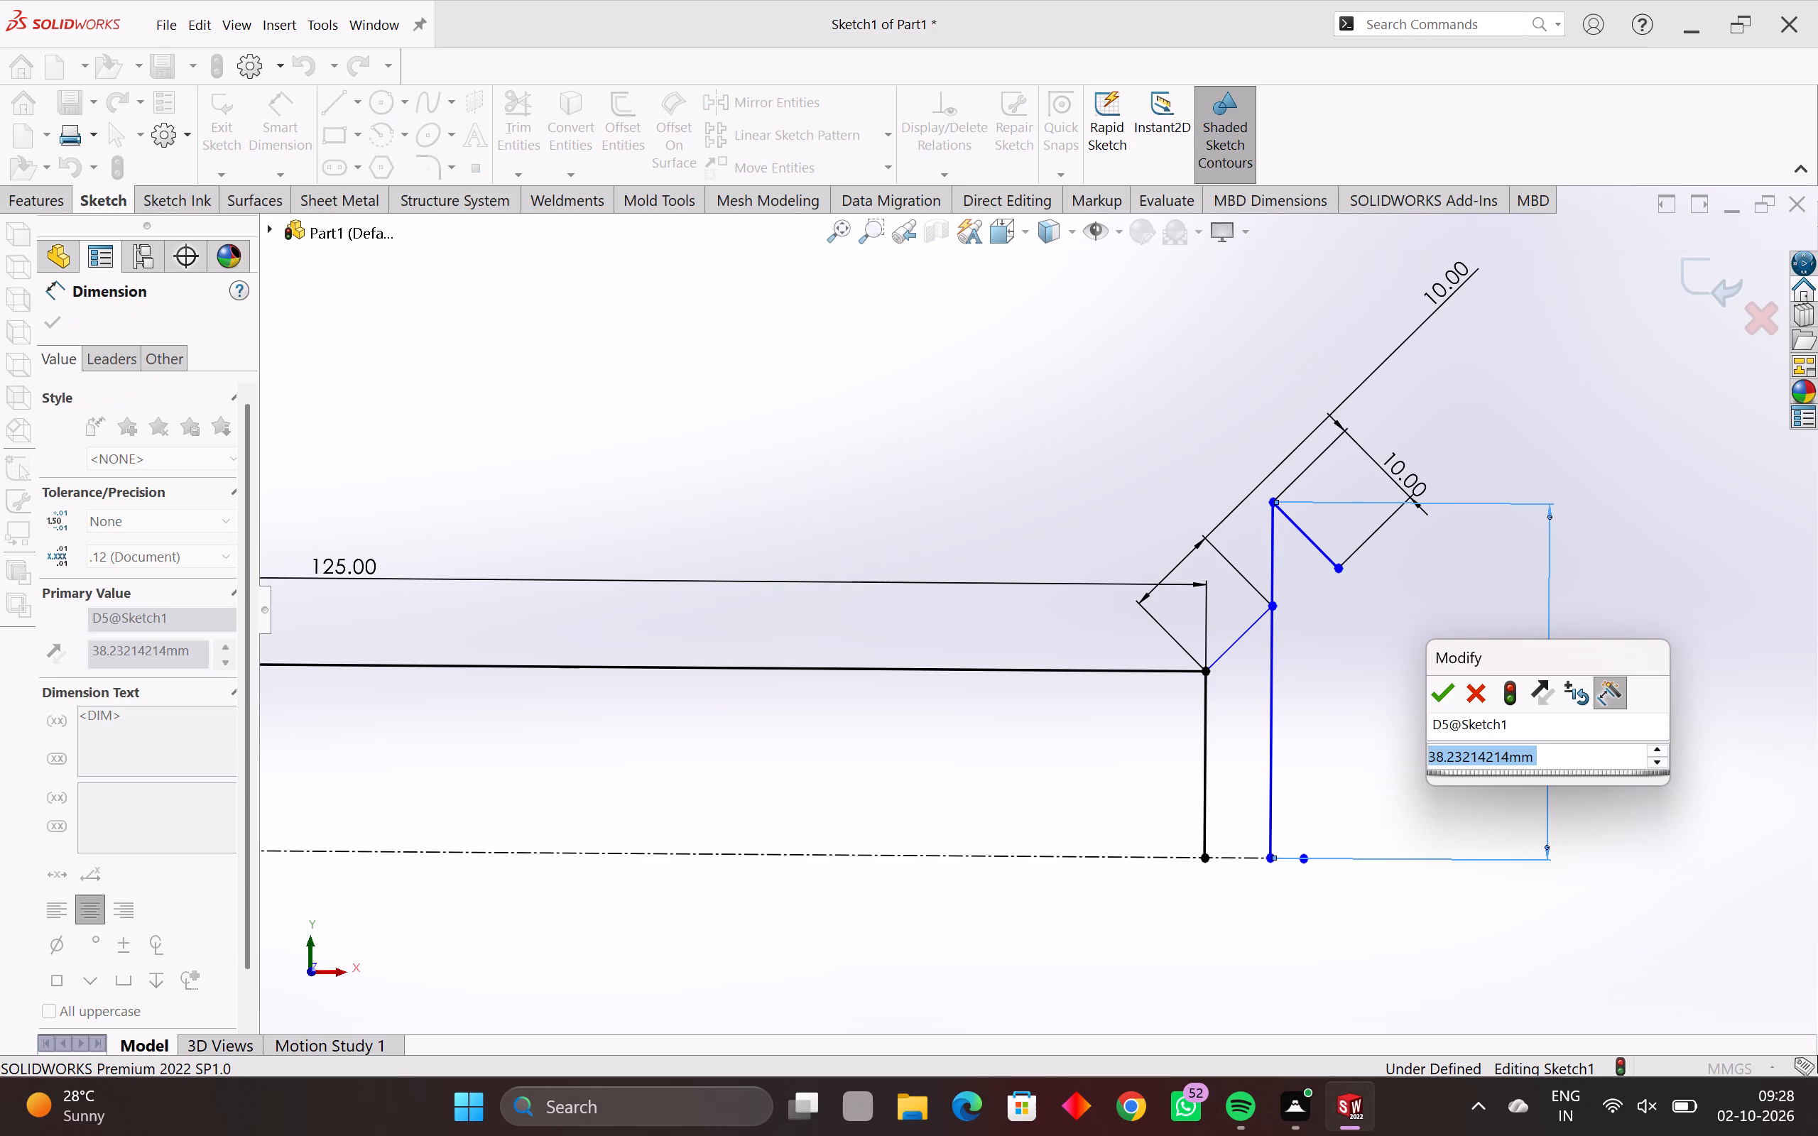
text(40)
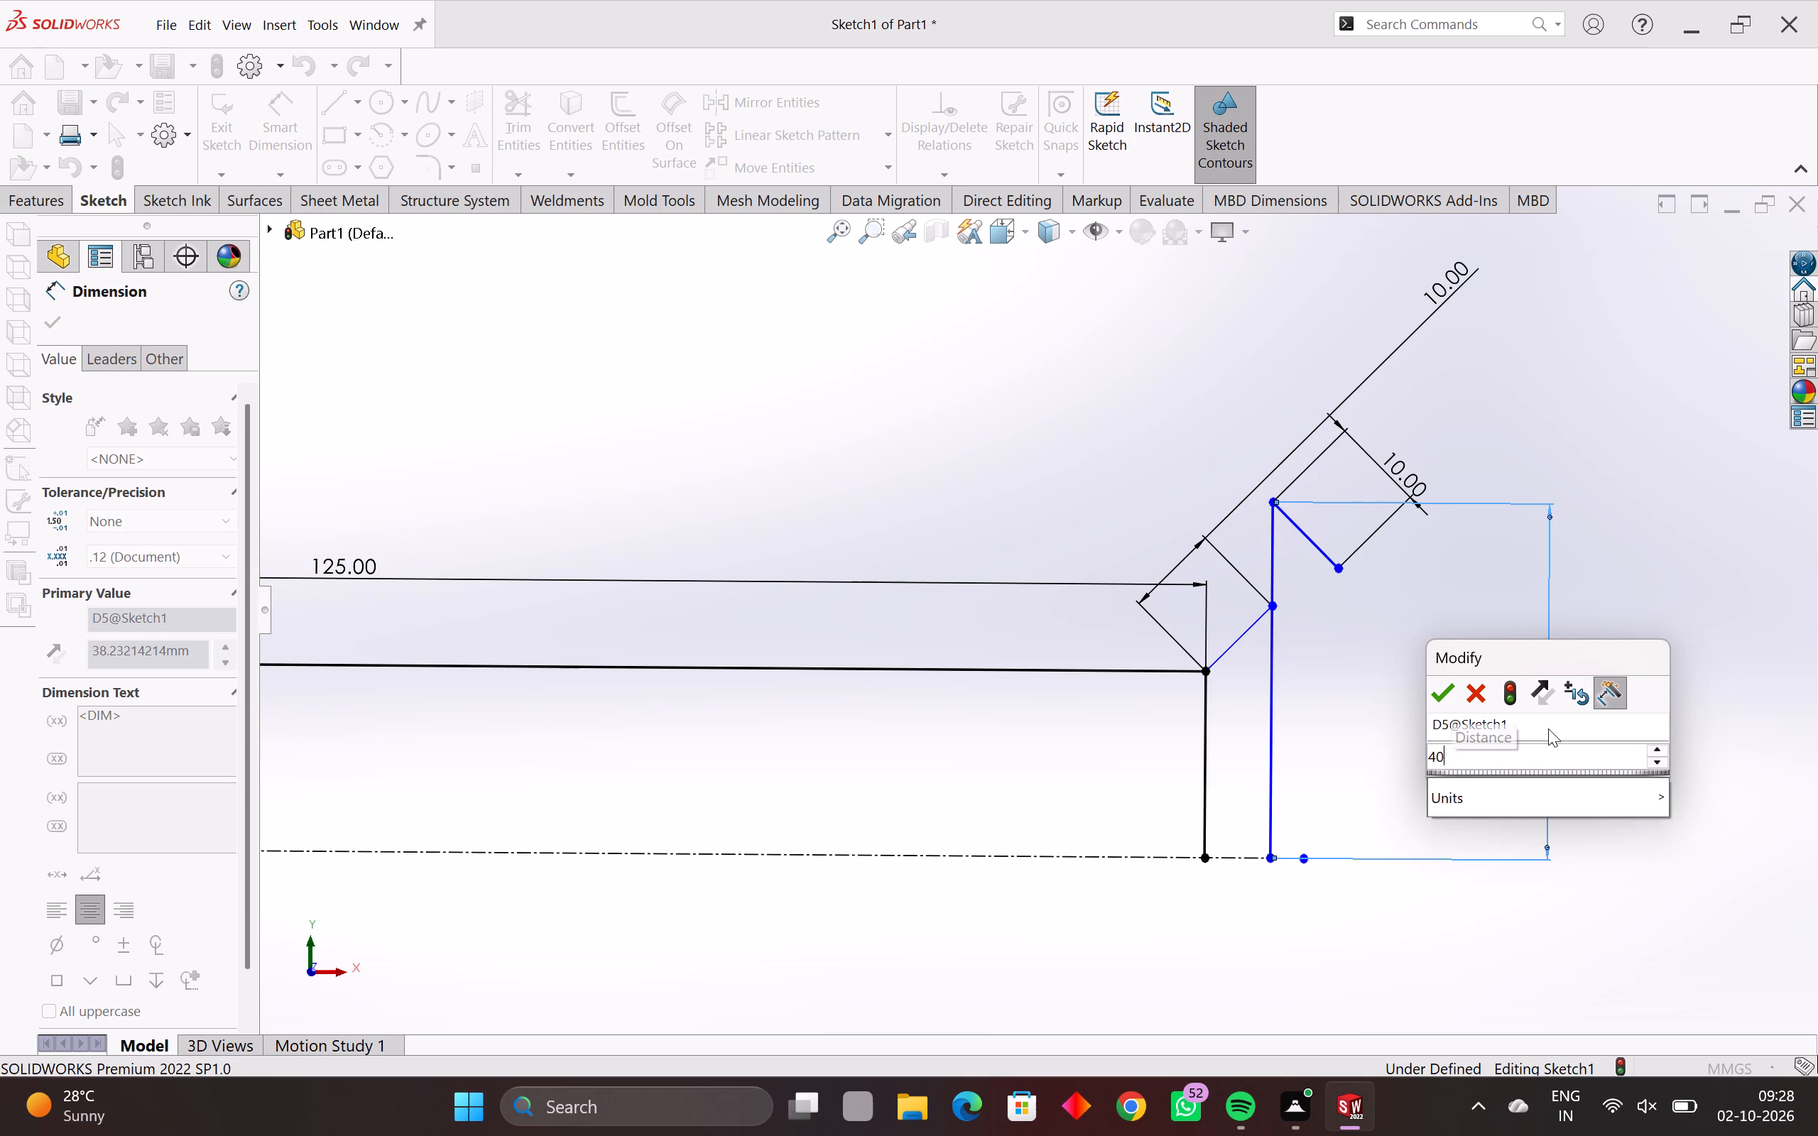
key(Return)
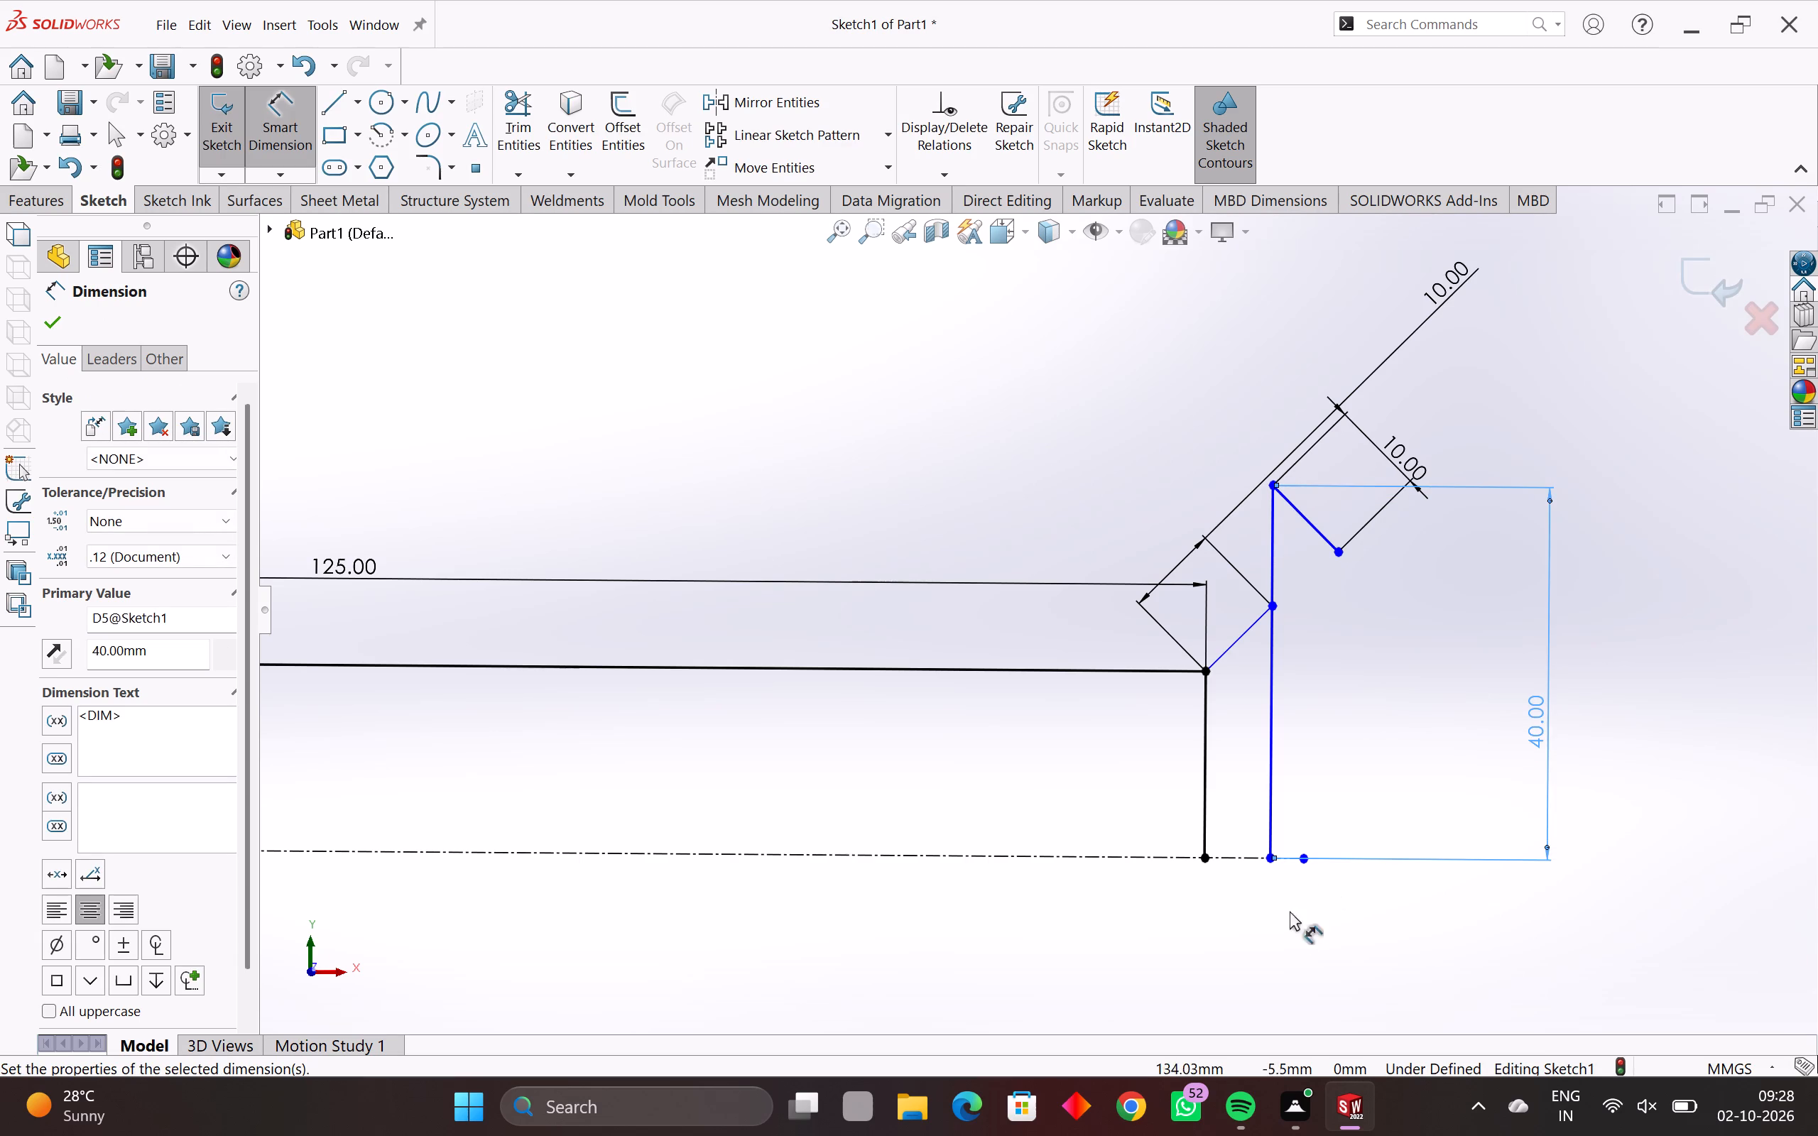
key(Escape)
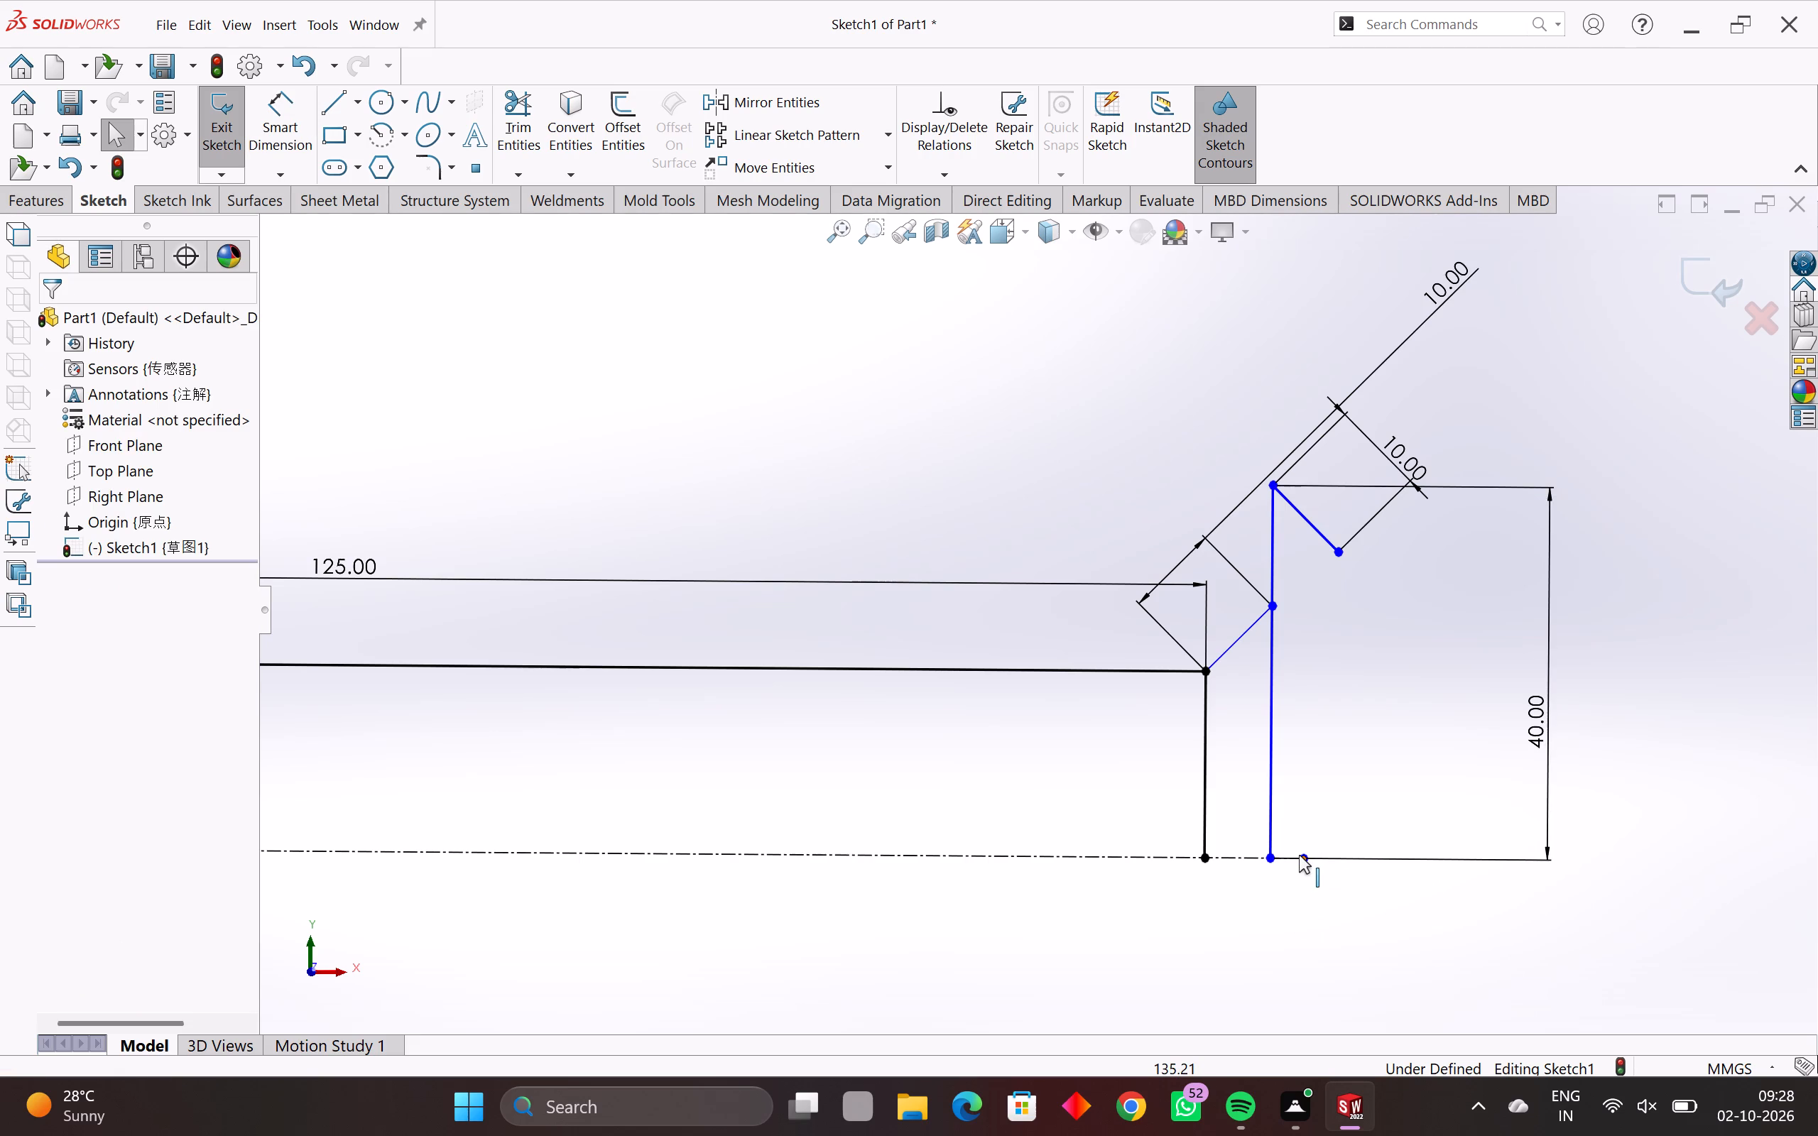
Extend the horizontal centerline's far end along its axis to about 191 mm from the origin.
click(1299, 855)
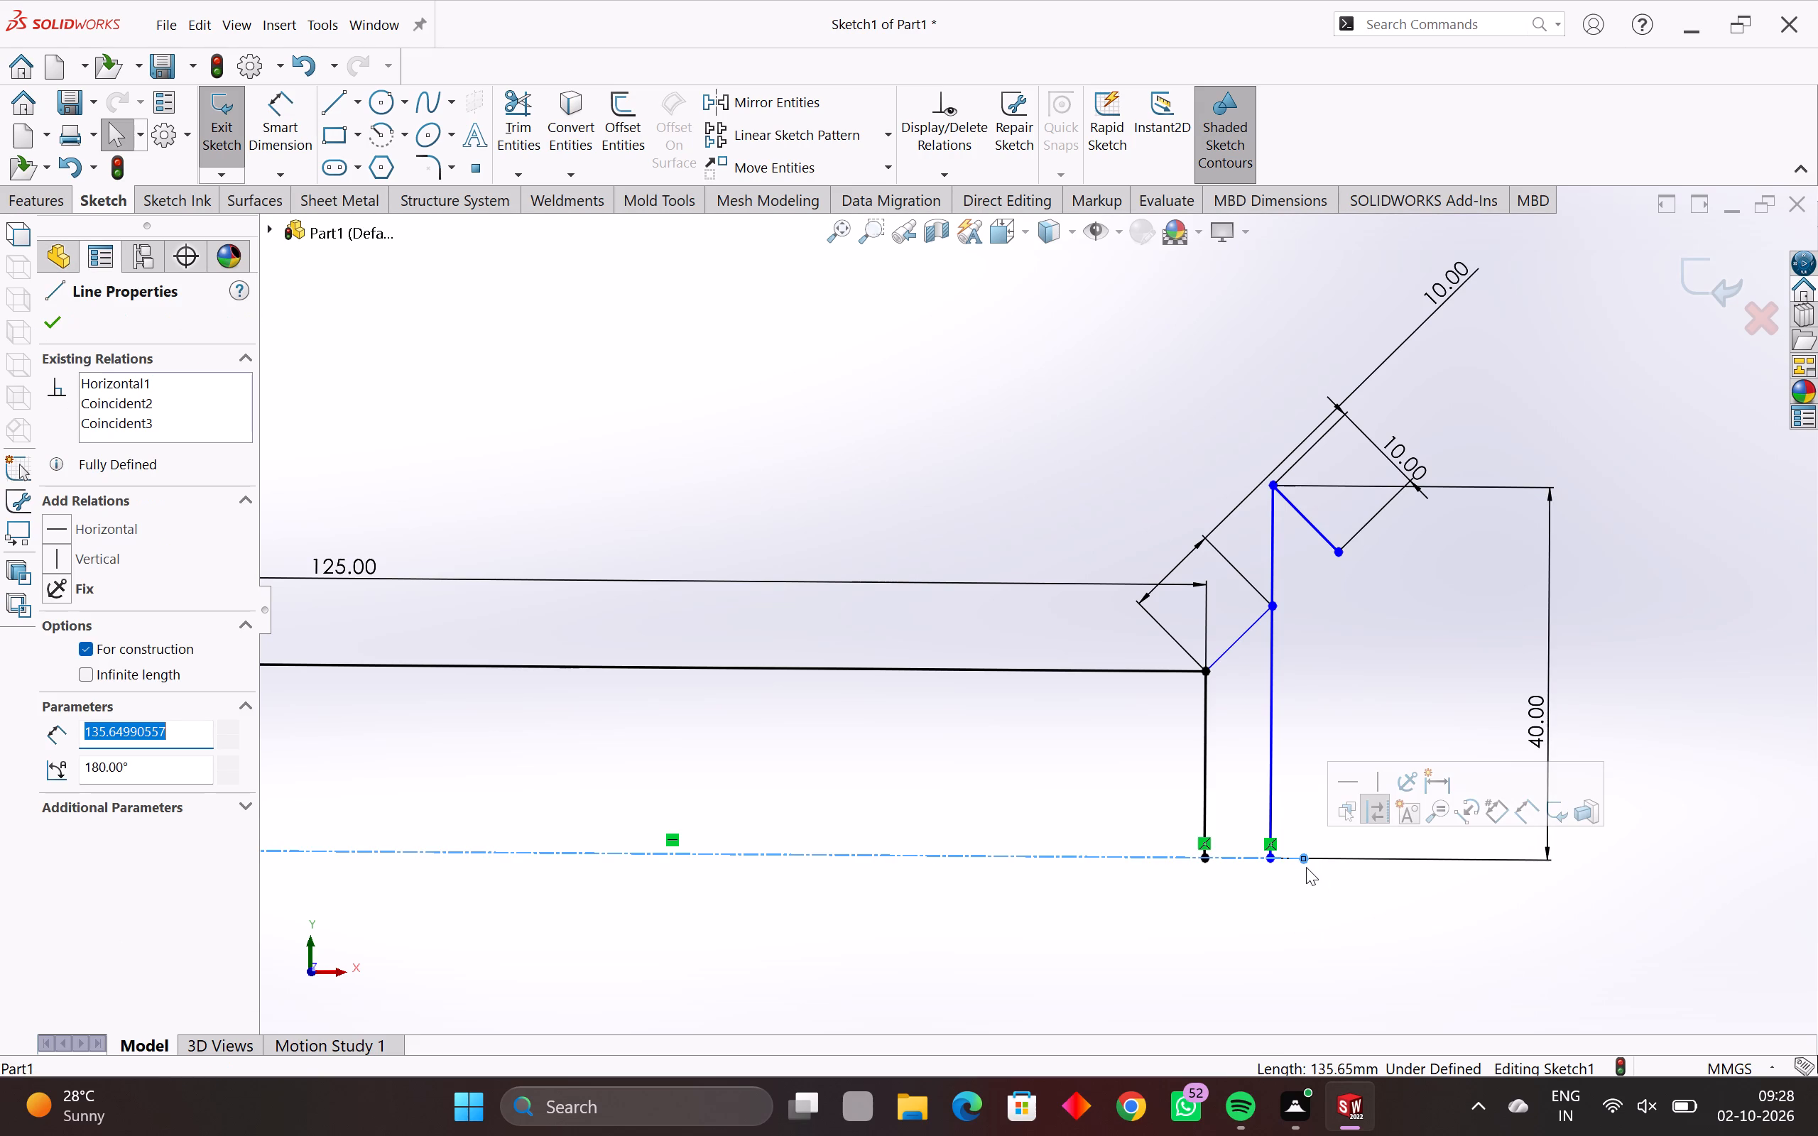
drag(1300, 856, 1795, 864)
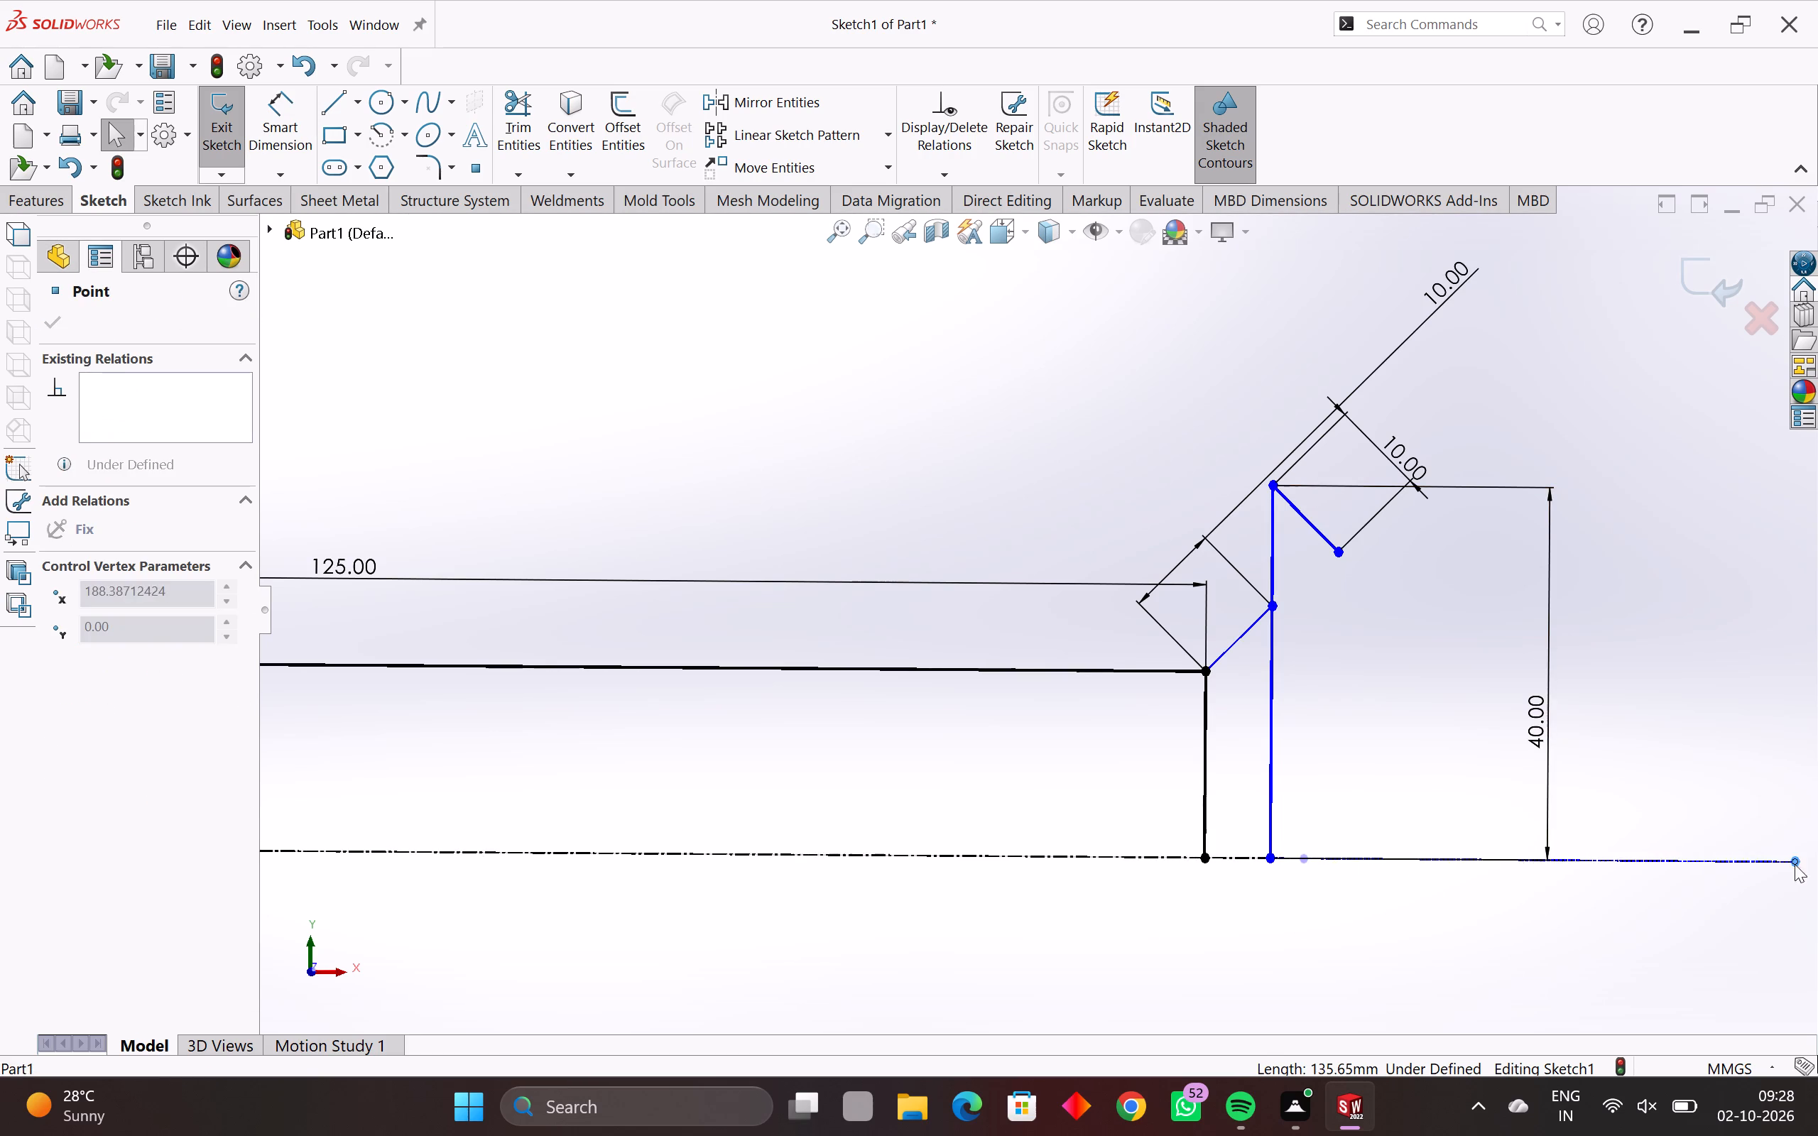
drag(1795, 864, 1817, 861)
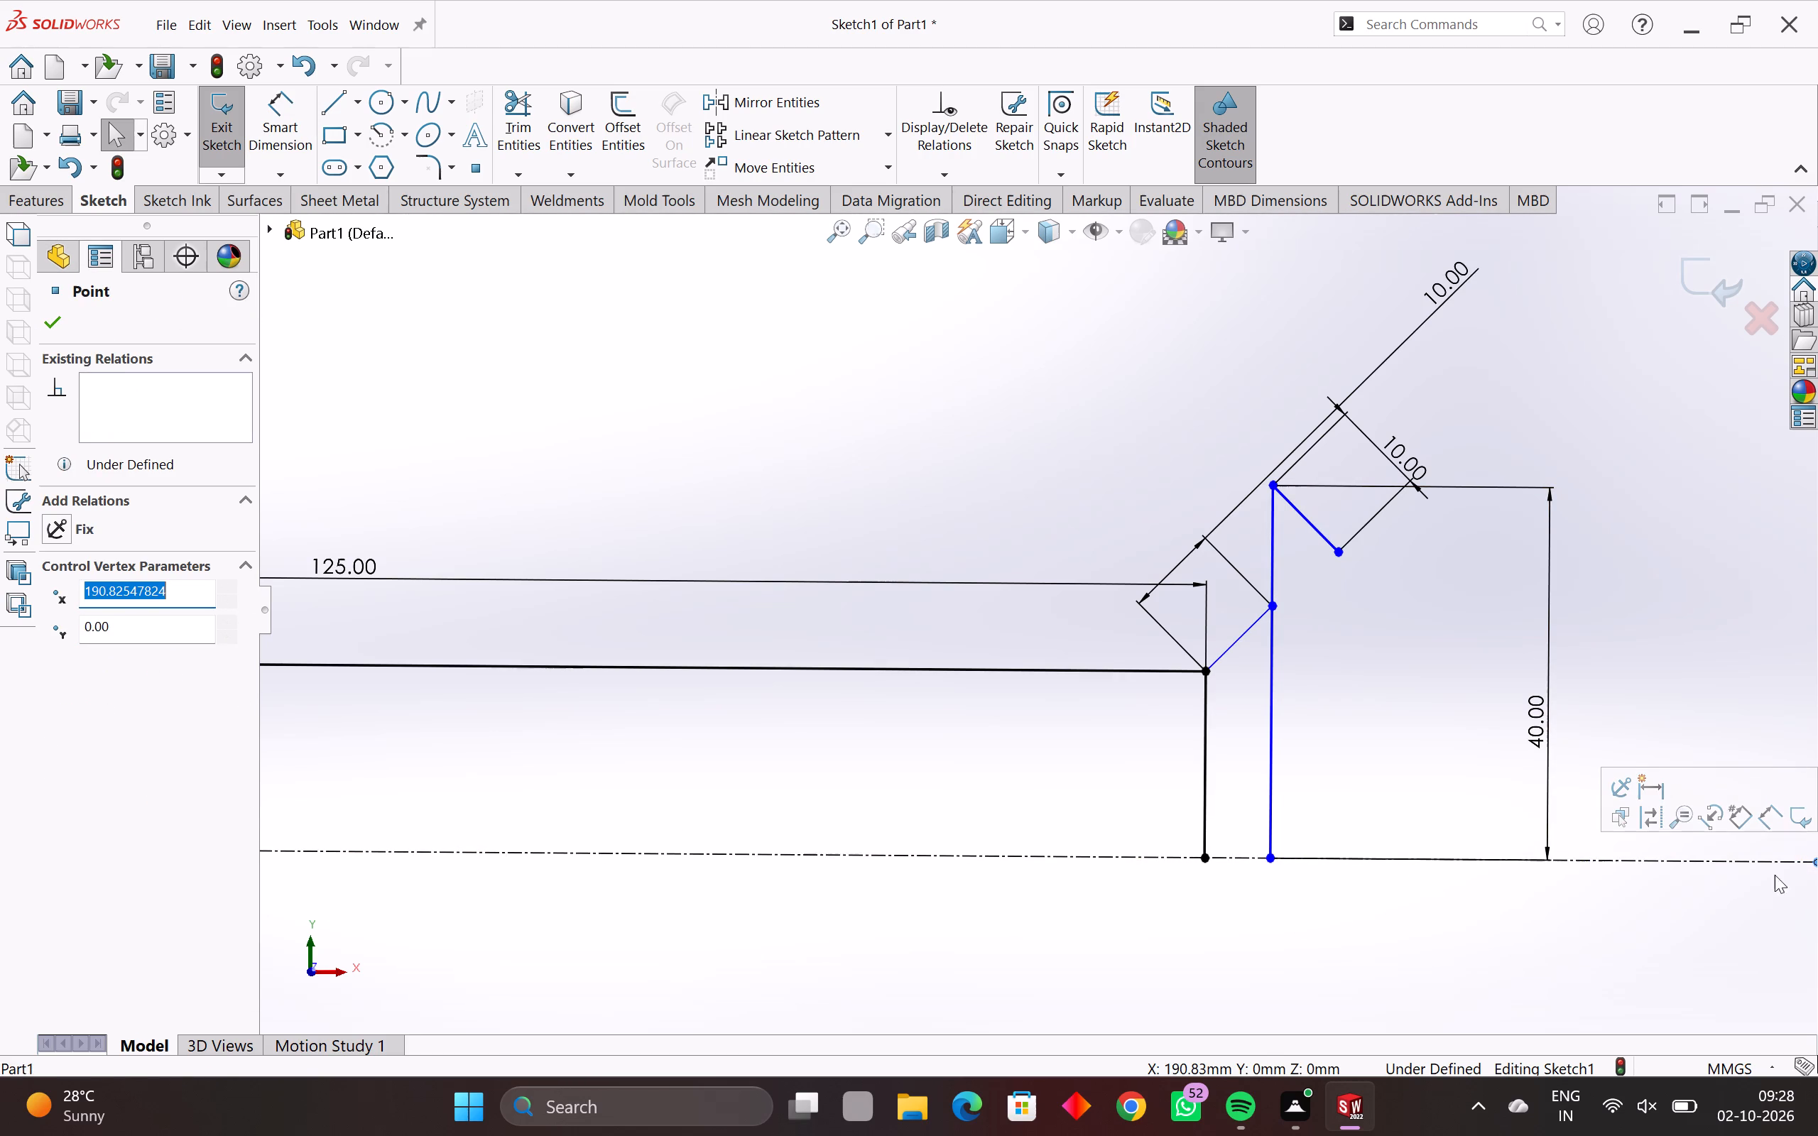
click(1738, 900)
key(Escape)
Sketch a vertical line about 33 mm long from the upper slanted line's free end down to the centerline.
scroll(1387, 885, down, 1)
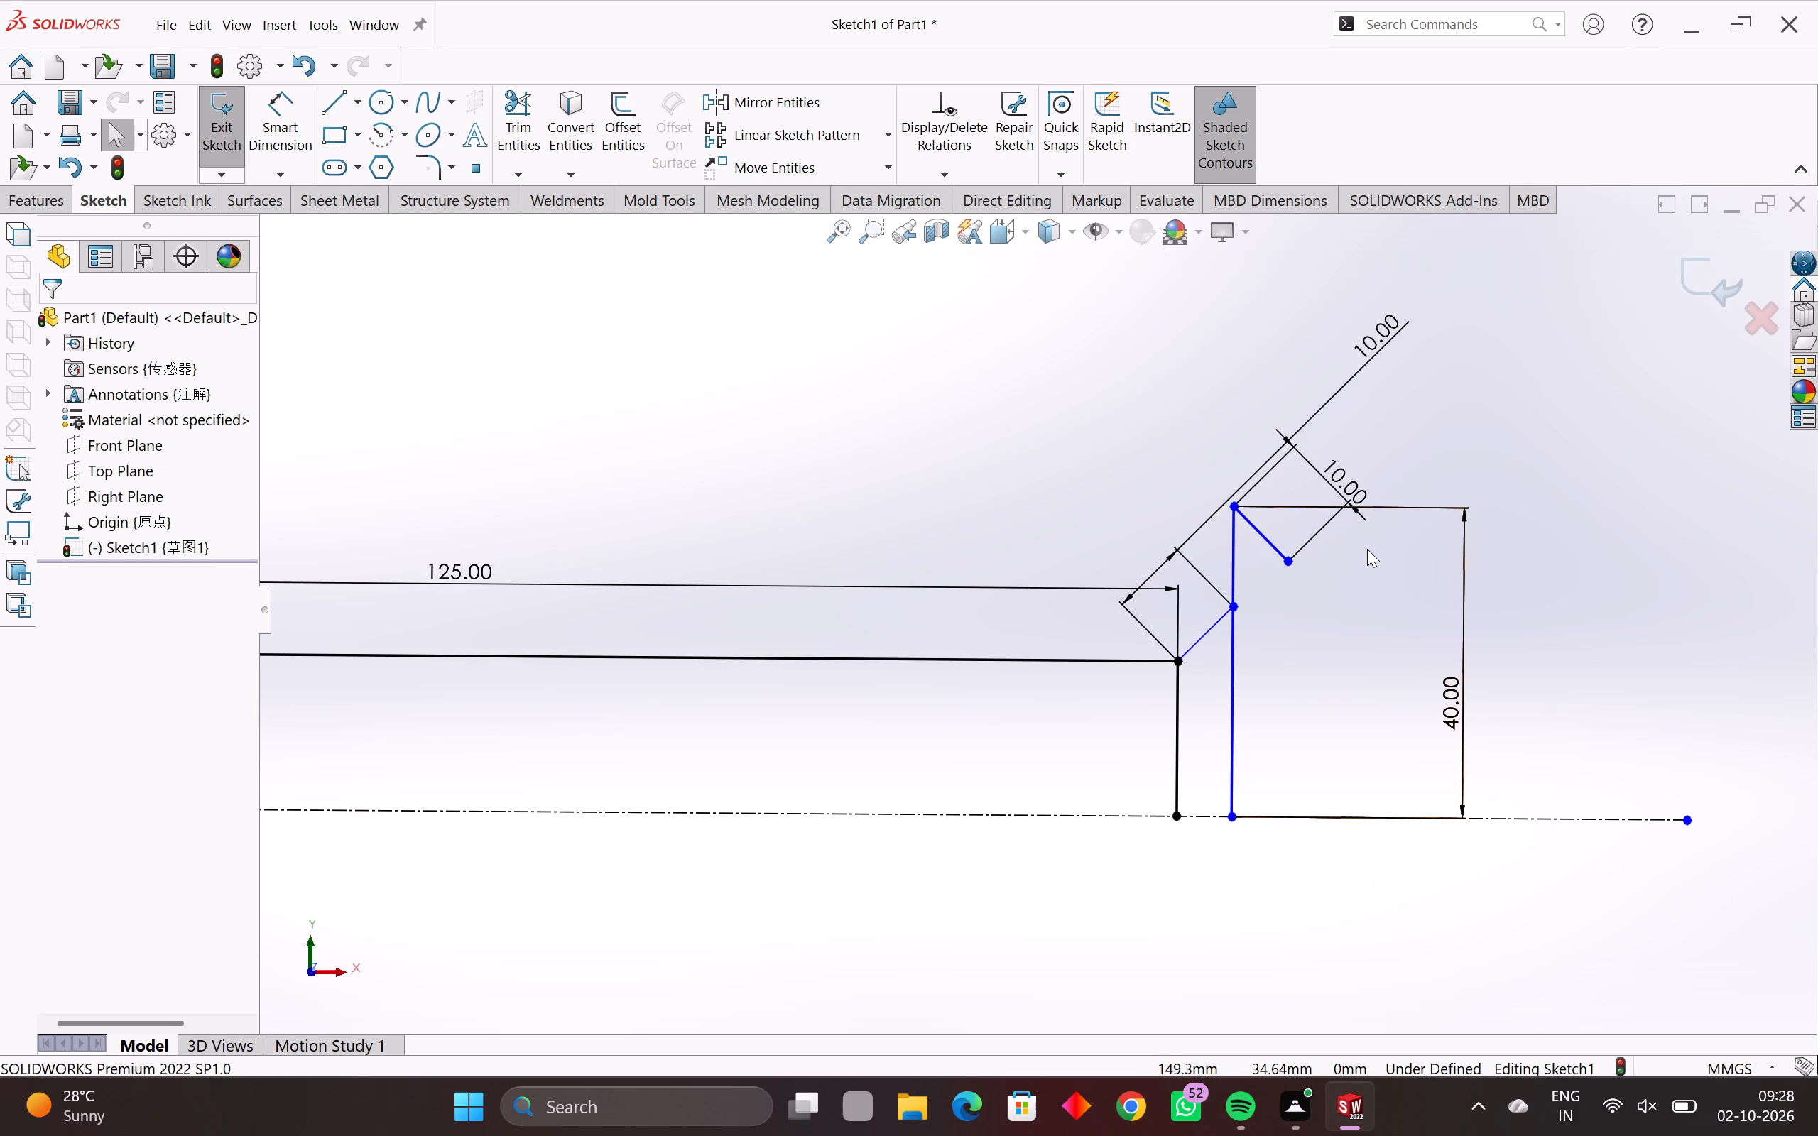
key(l)
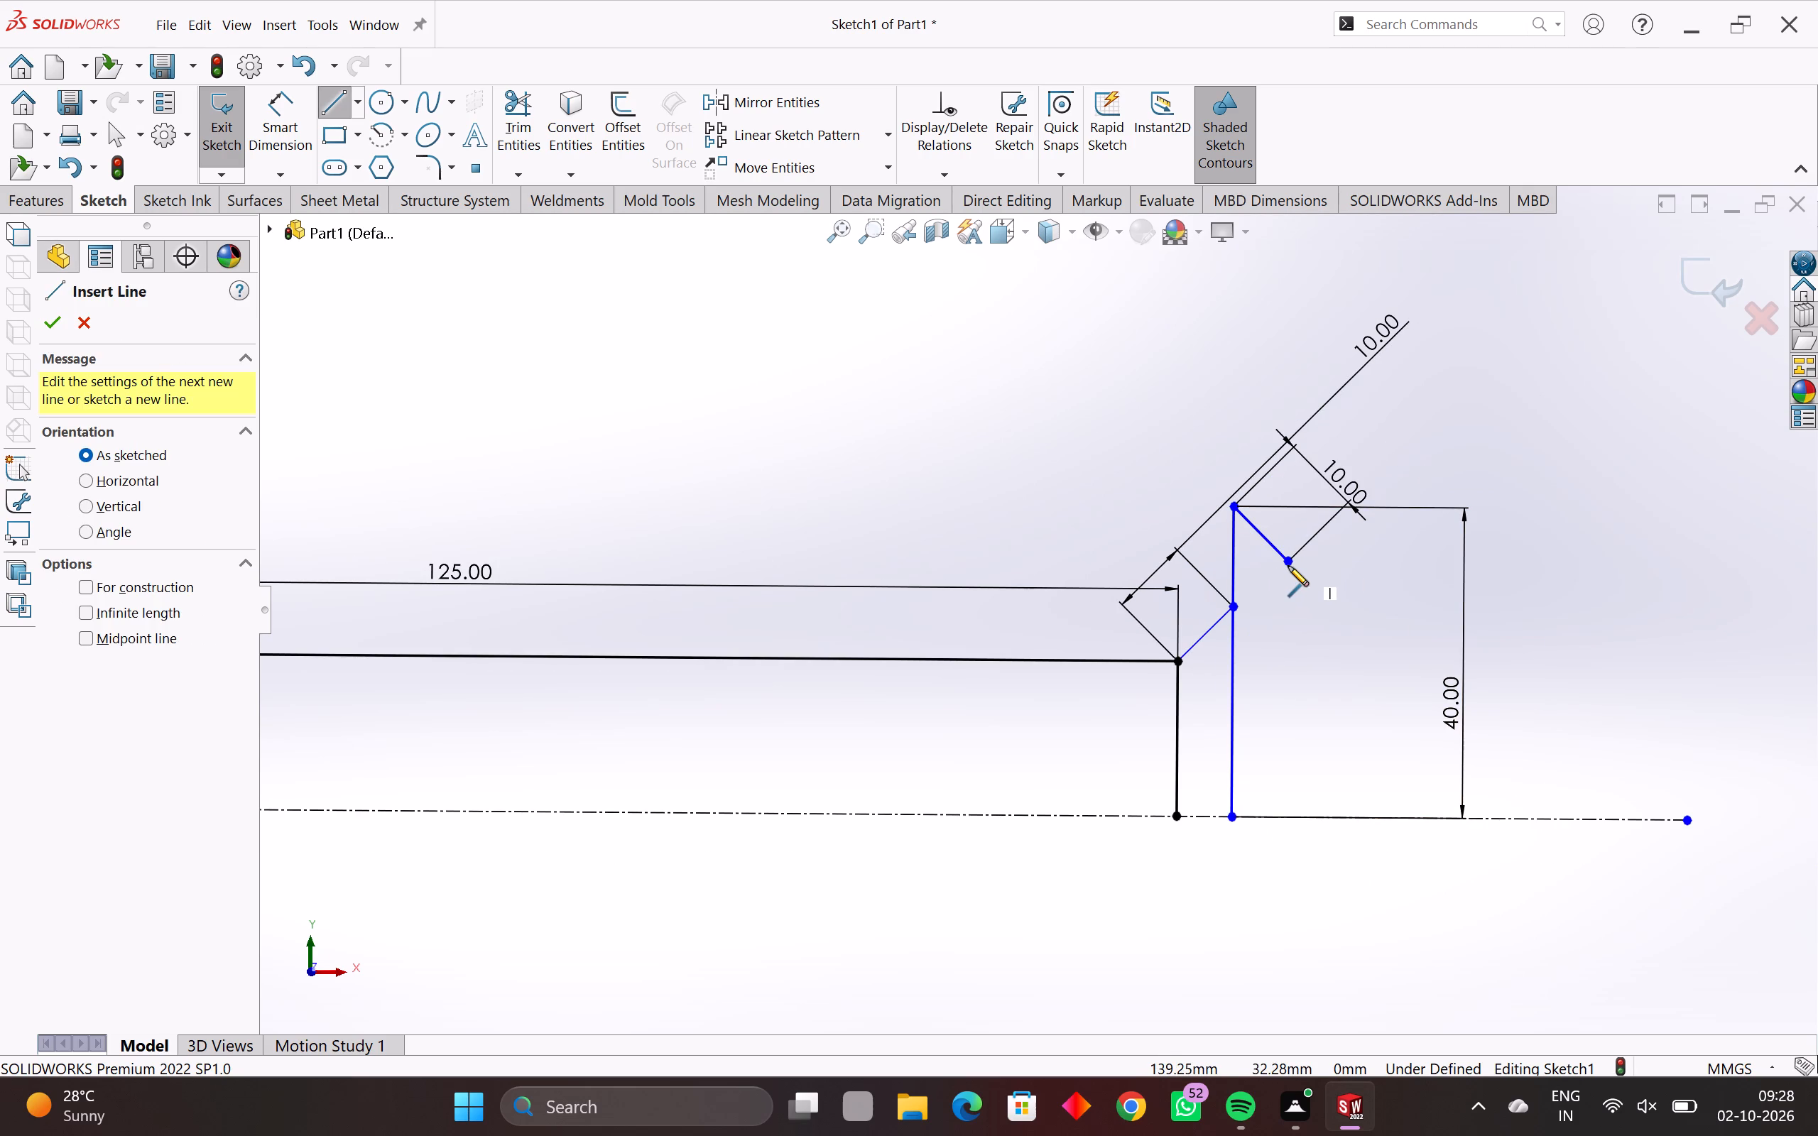
click(1288, 563)
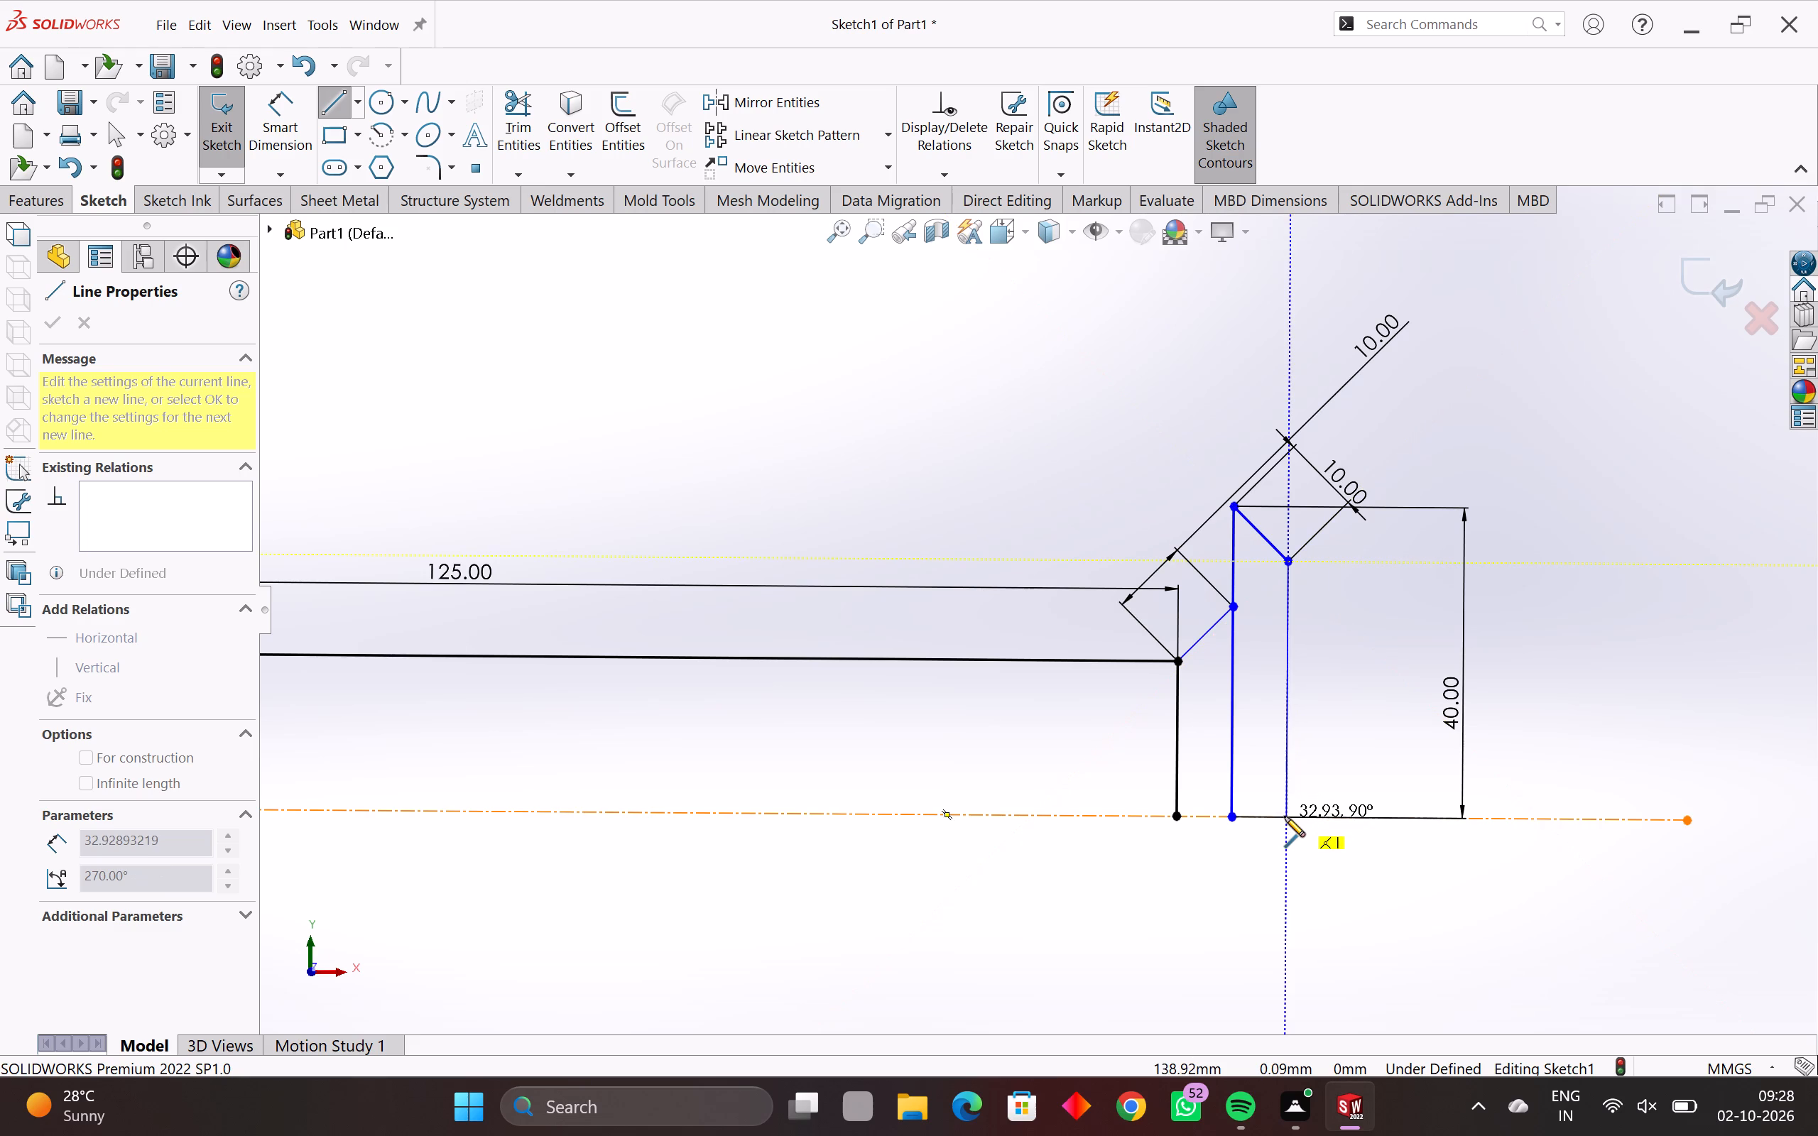
click(1285, 816)
key(Escape)
key(Escape)
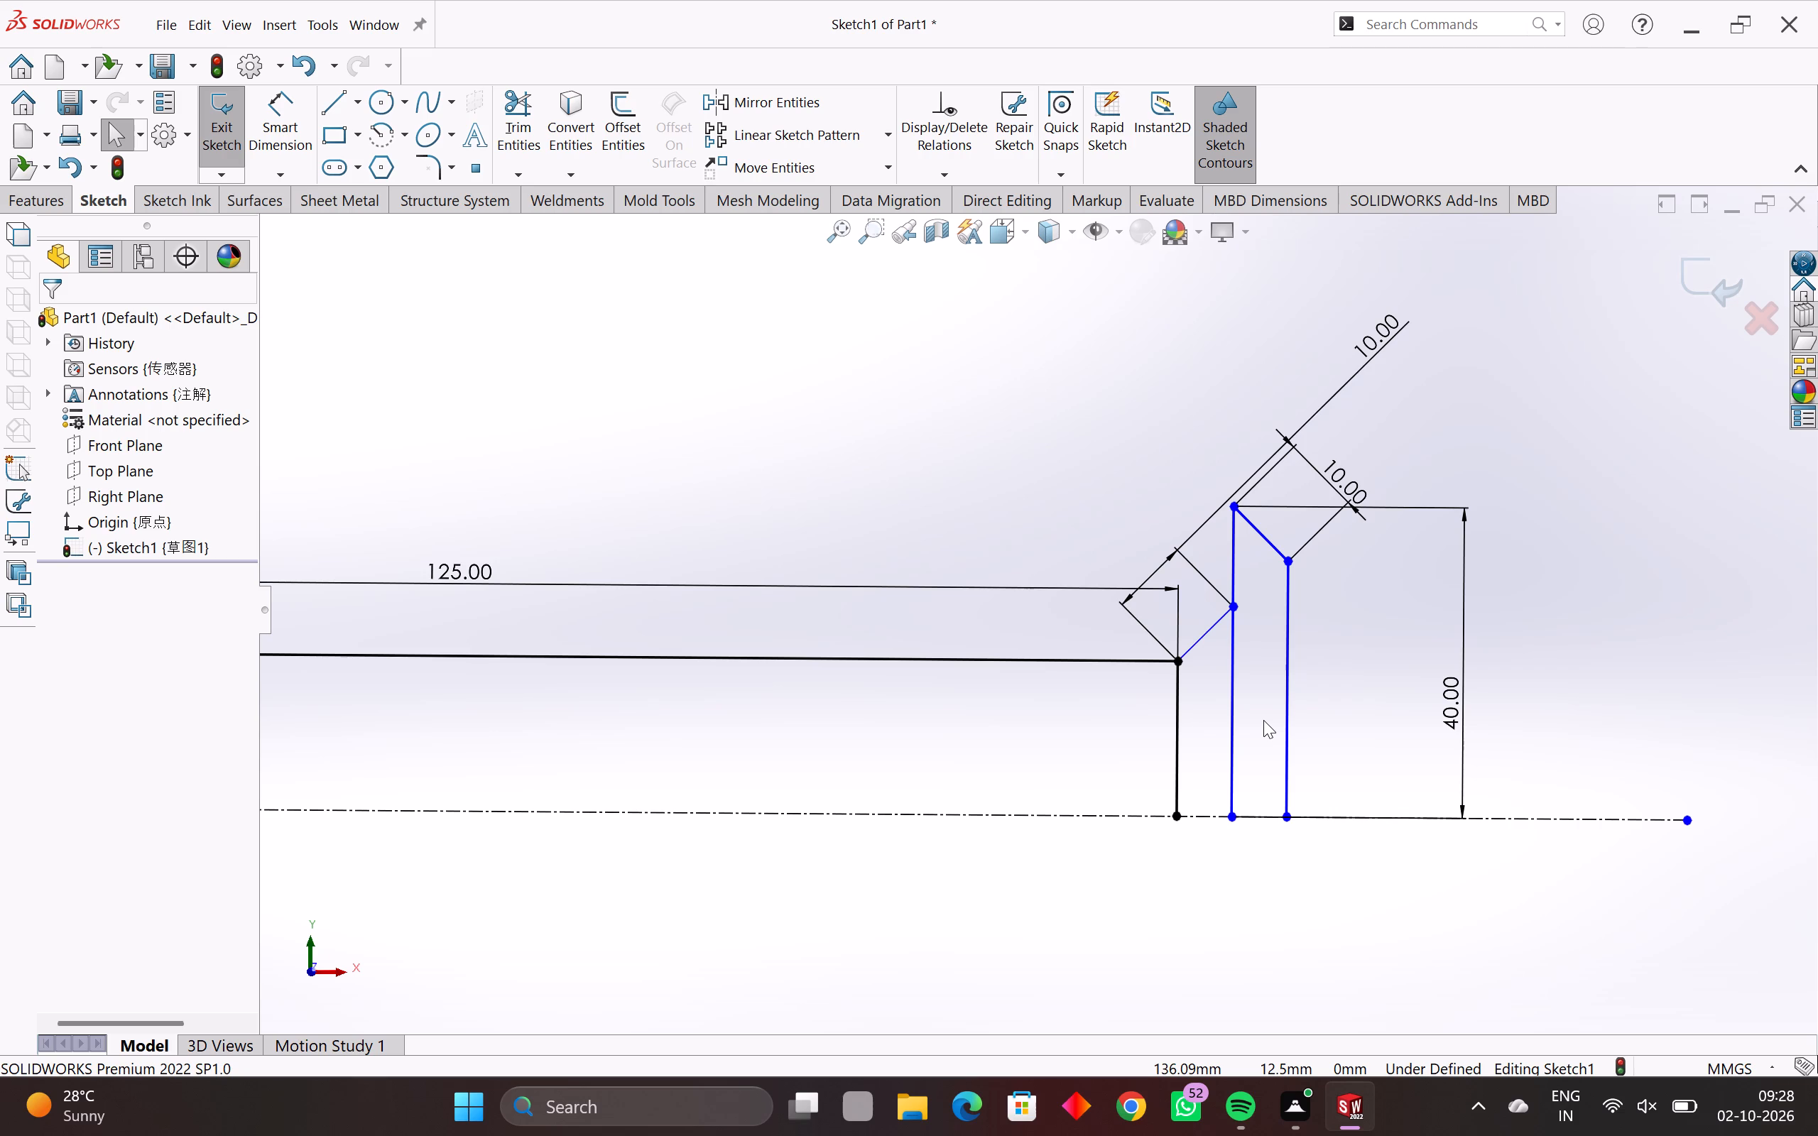
Dimension the new vertical line below the upper slanted line to 30 mm with Smart Dimension.
click(1284, 697)
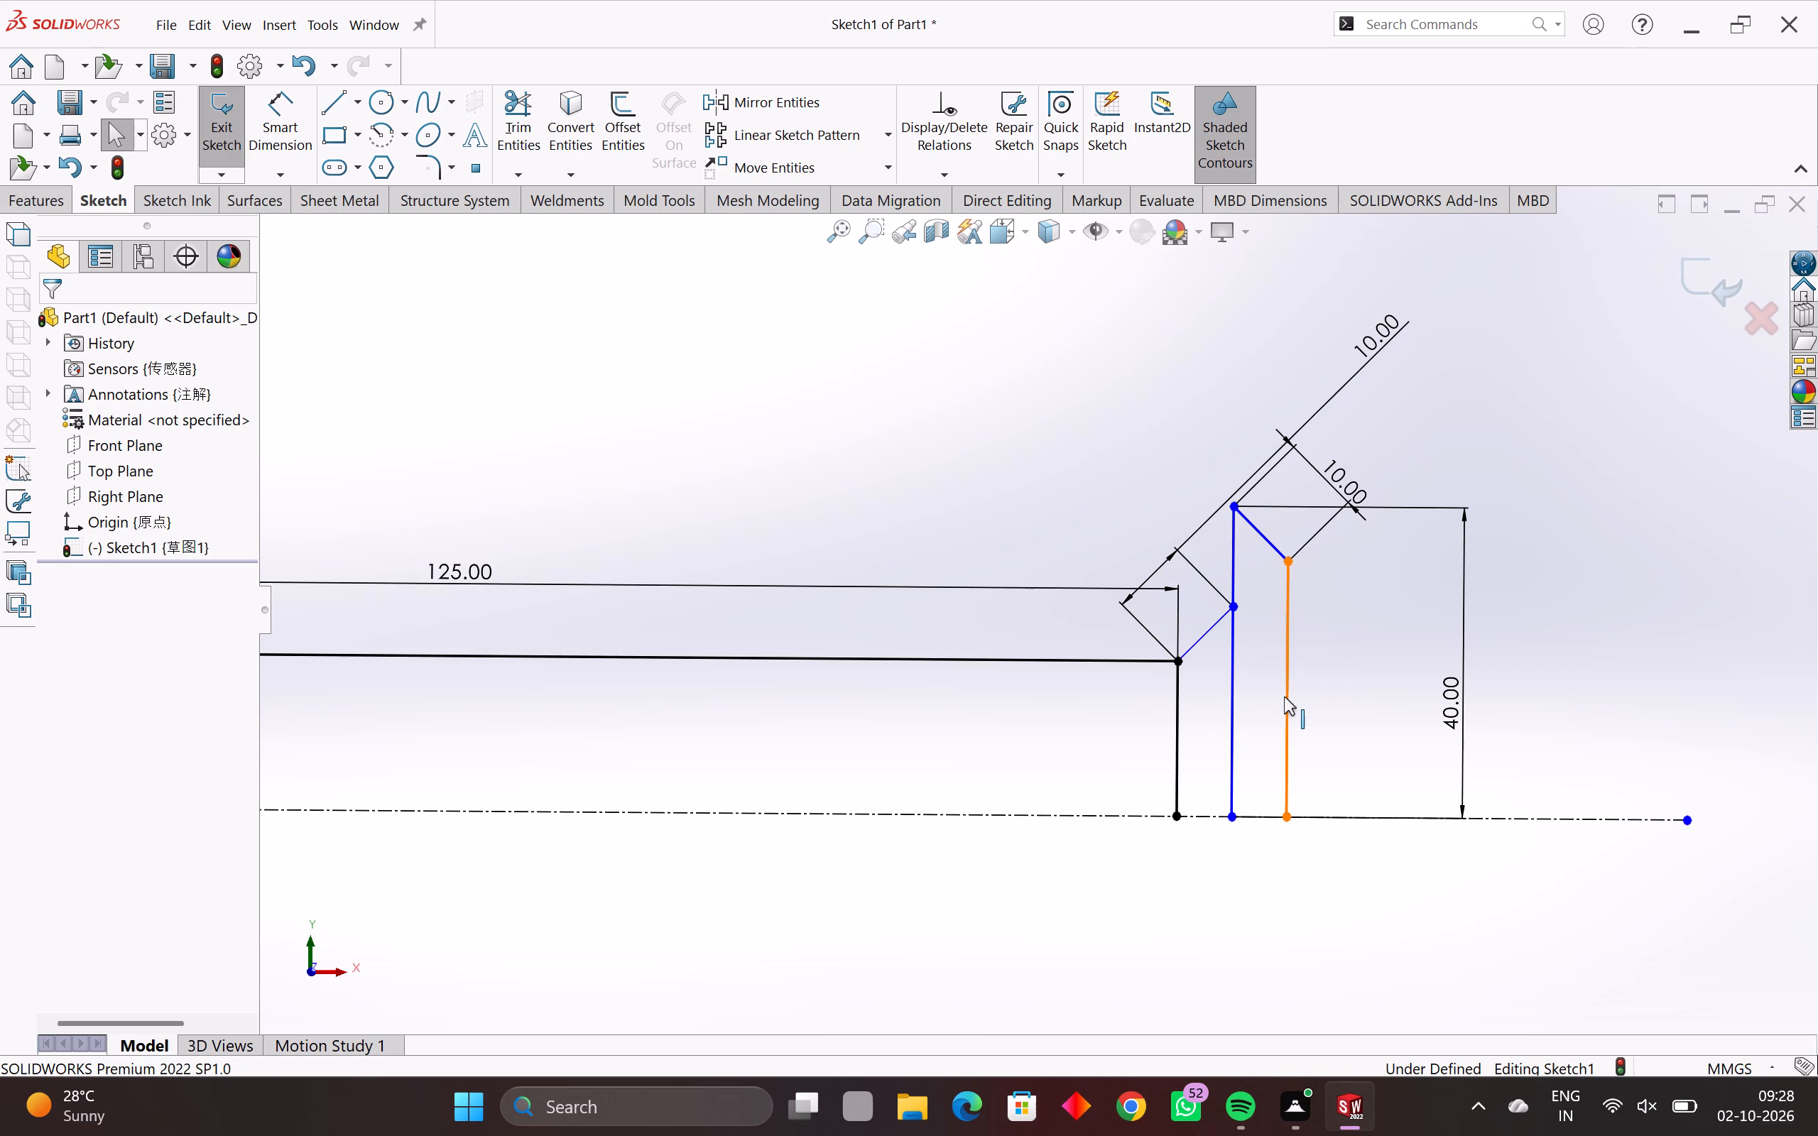
click(300, 119)
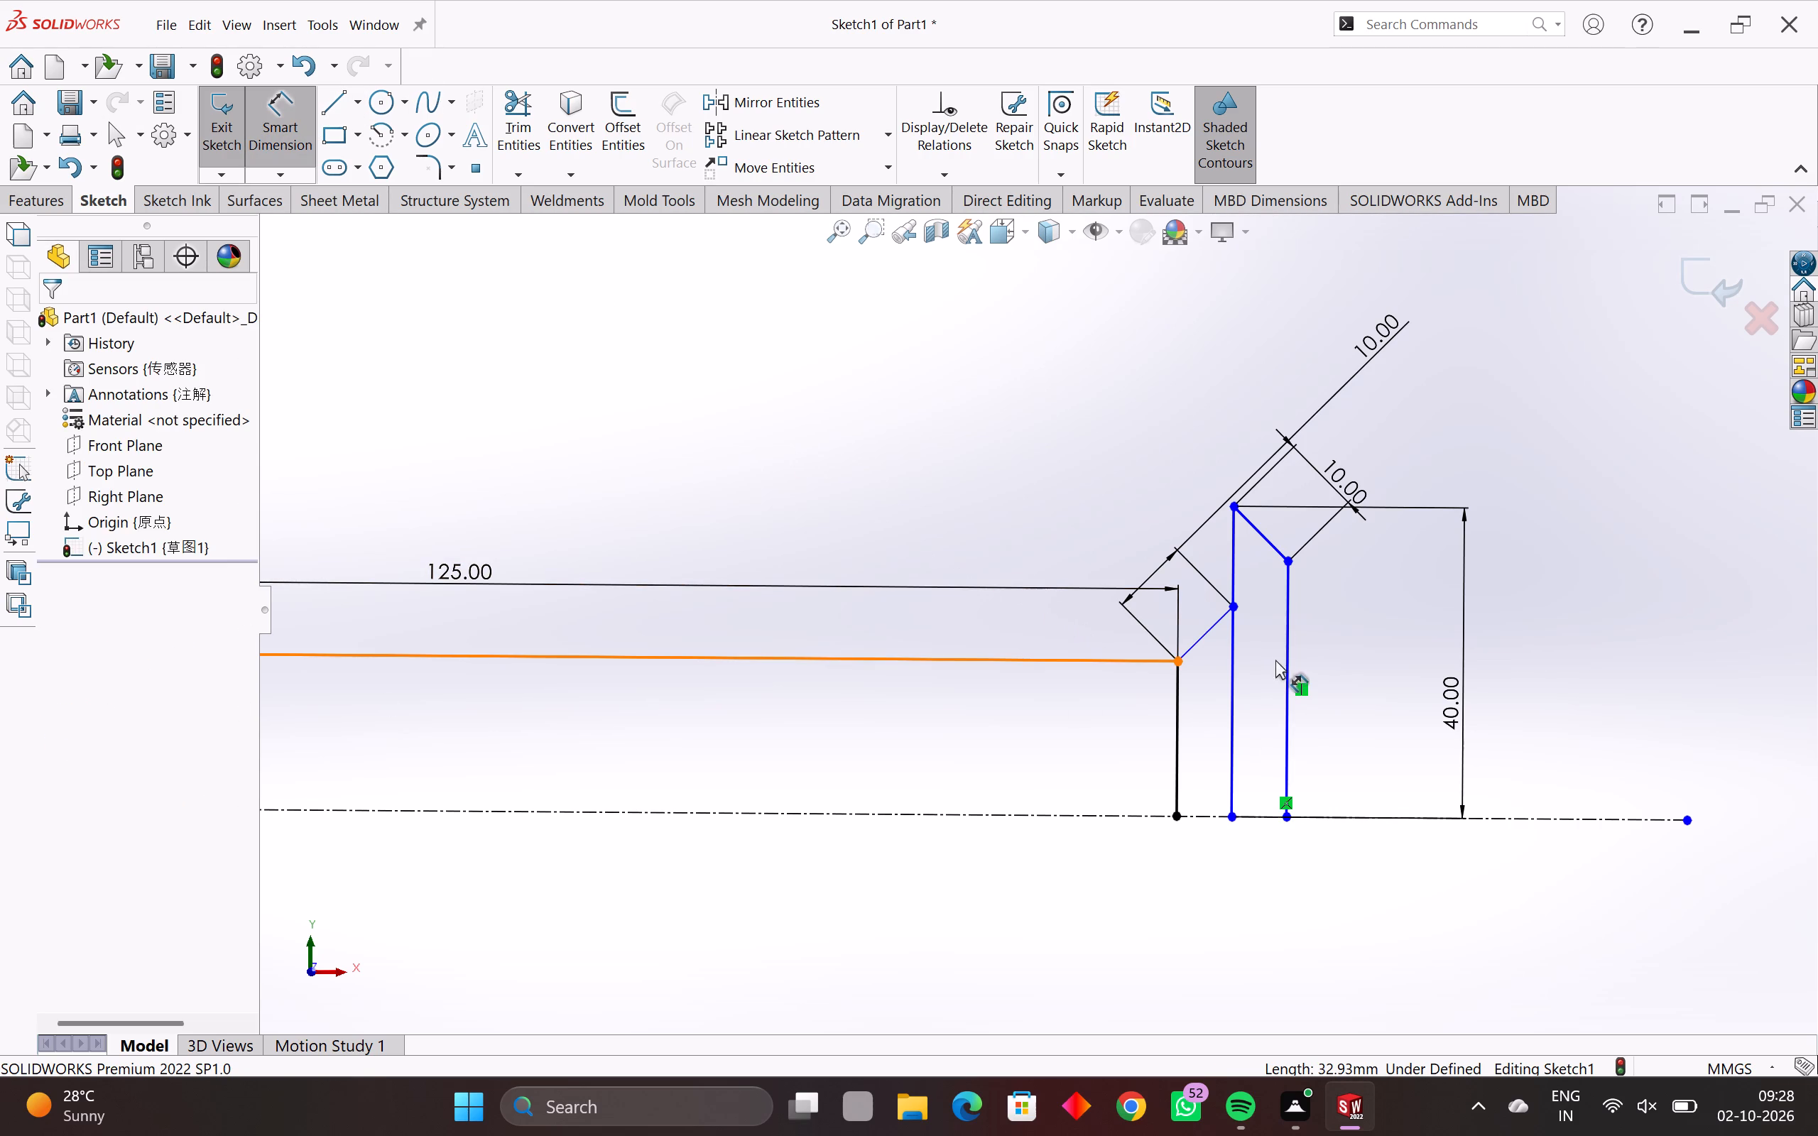
click(1290, 640)
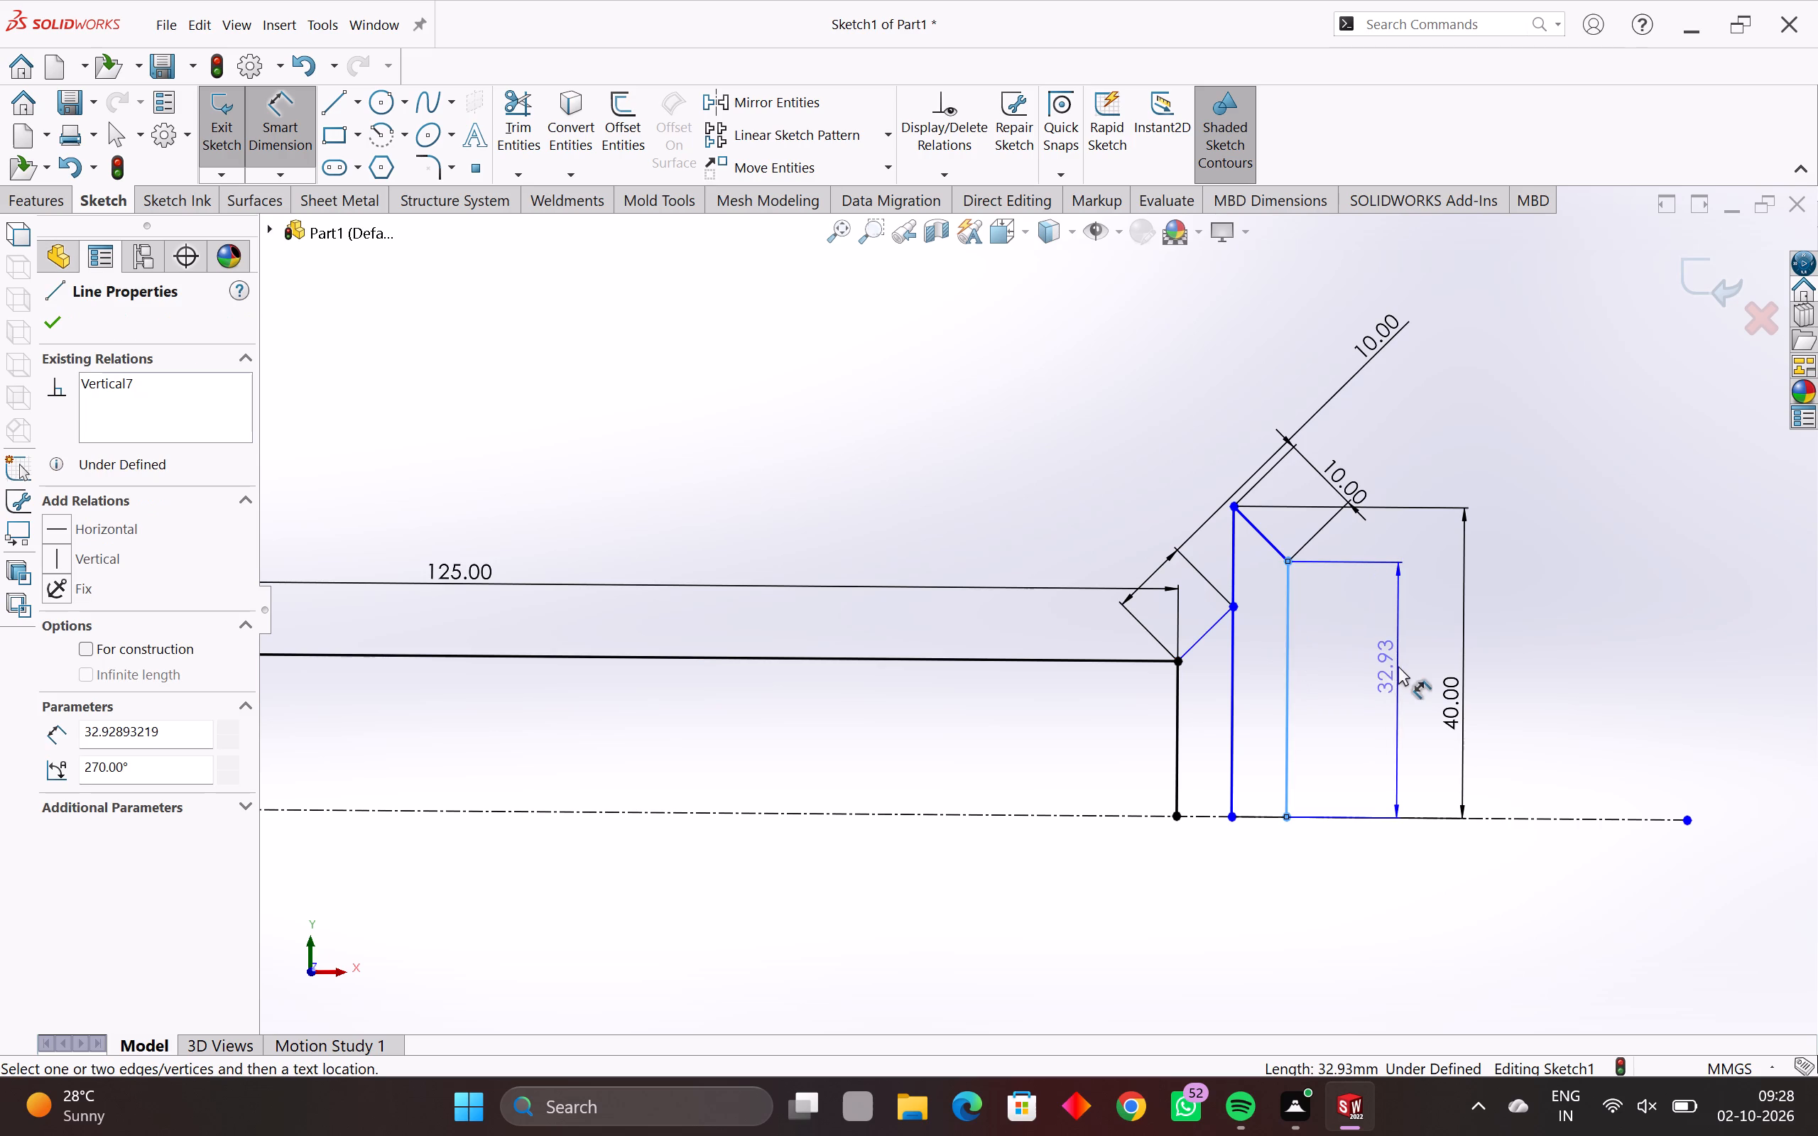
click(1352, 671)
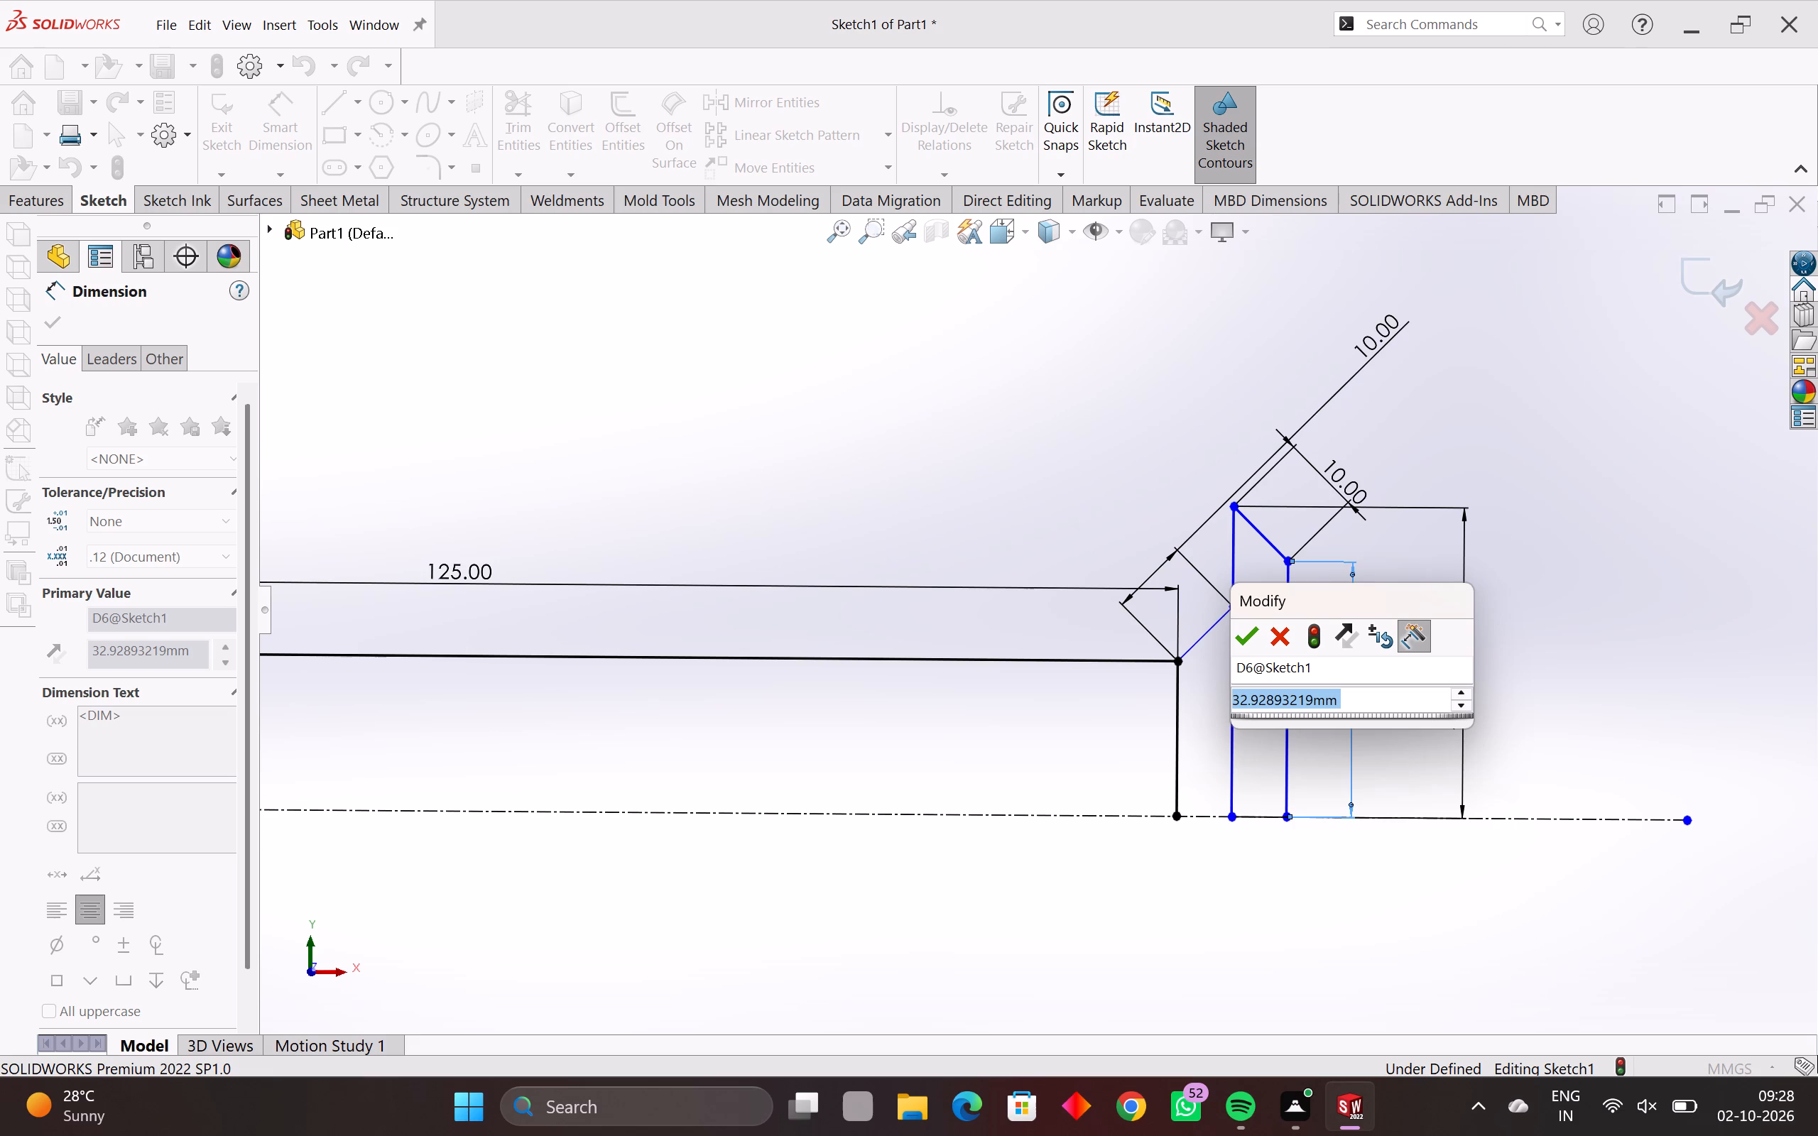
text(30)
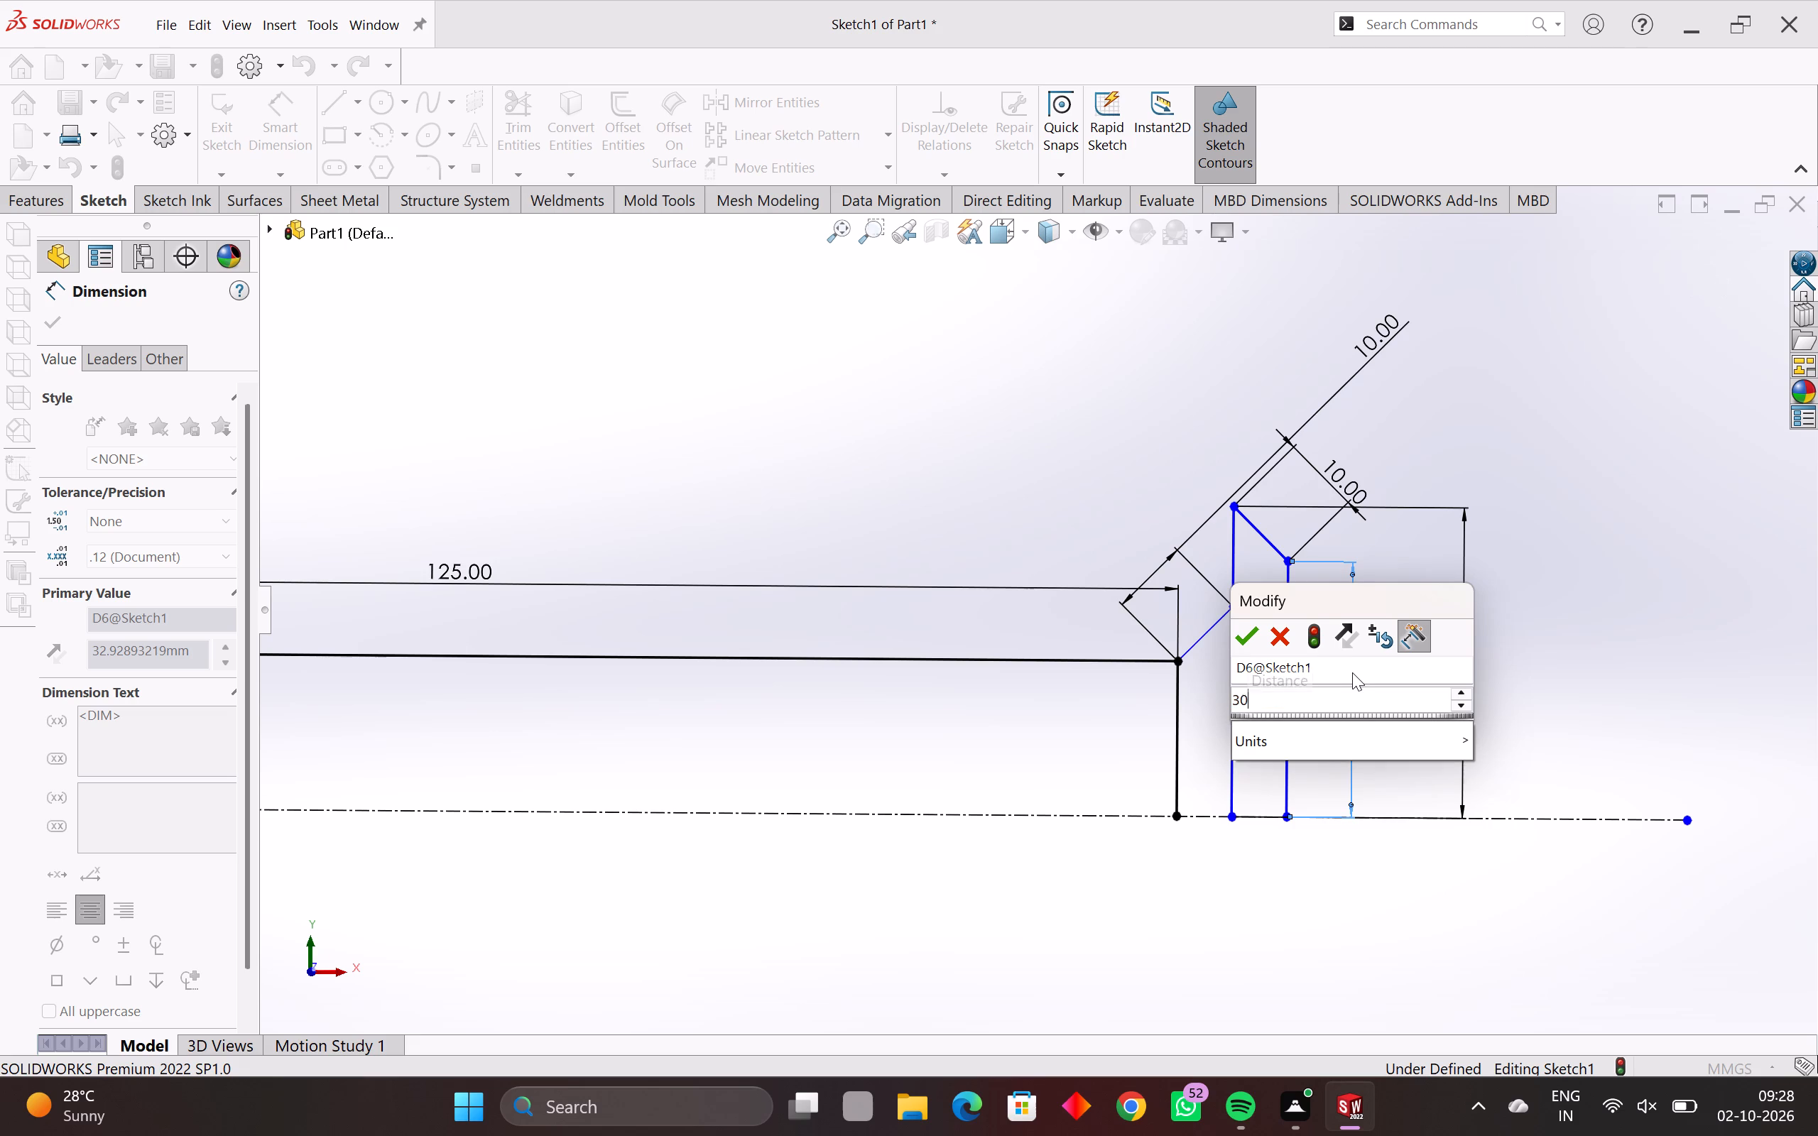
key(Return)
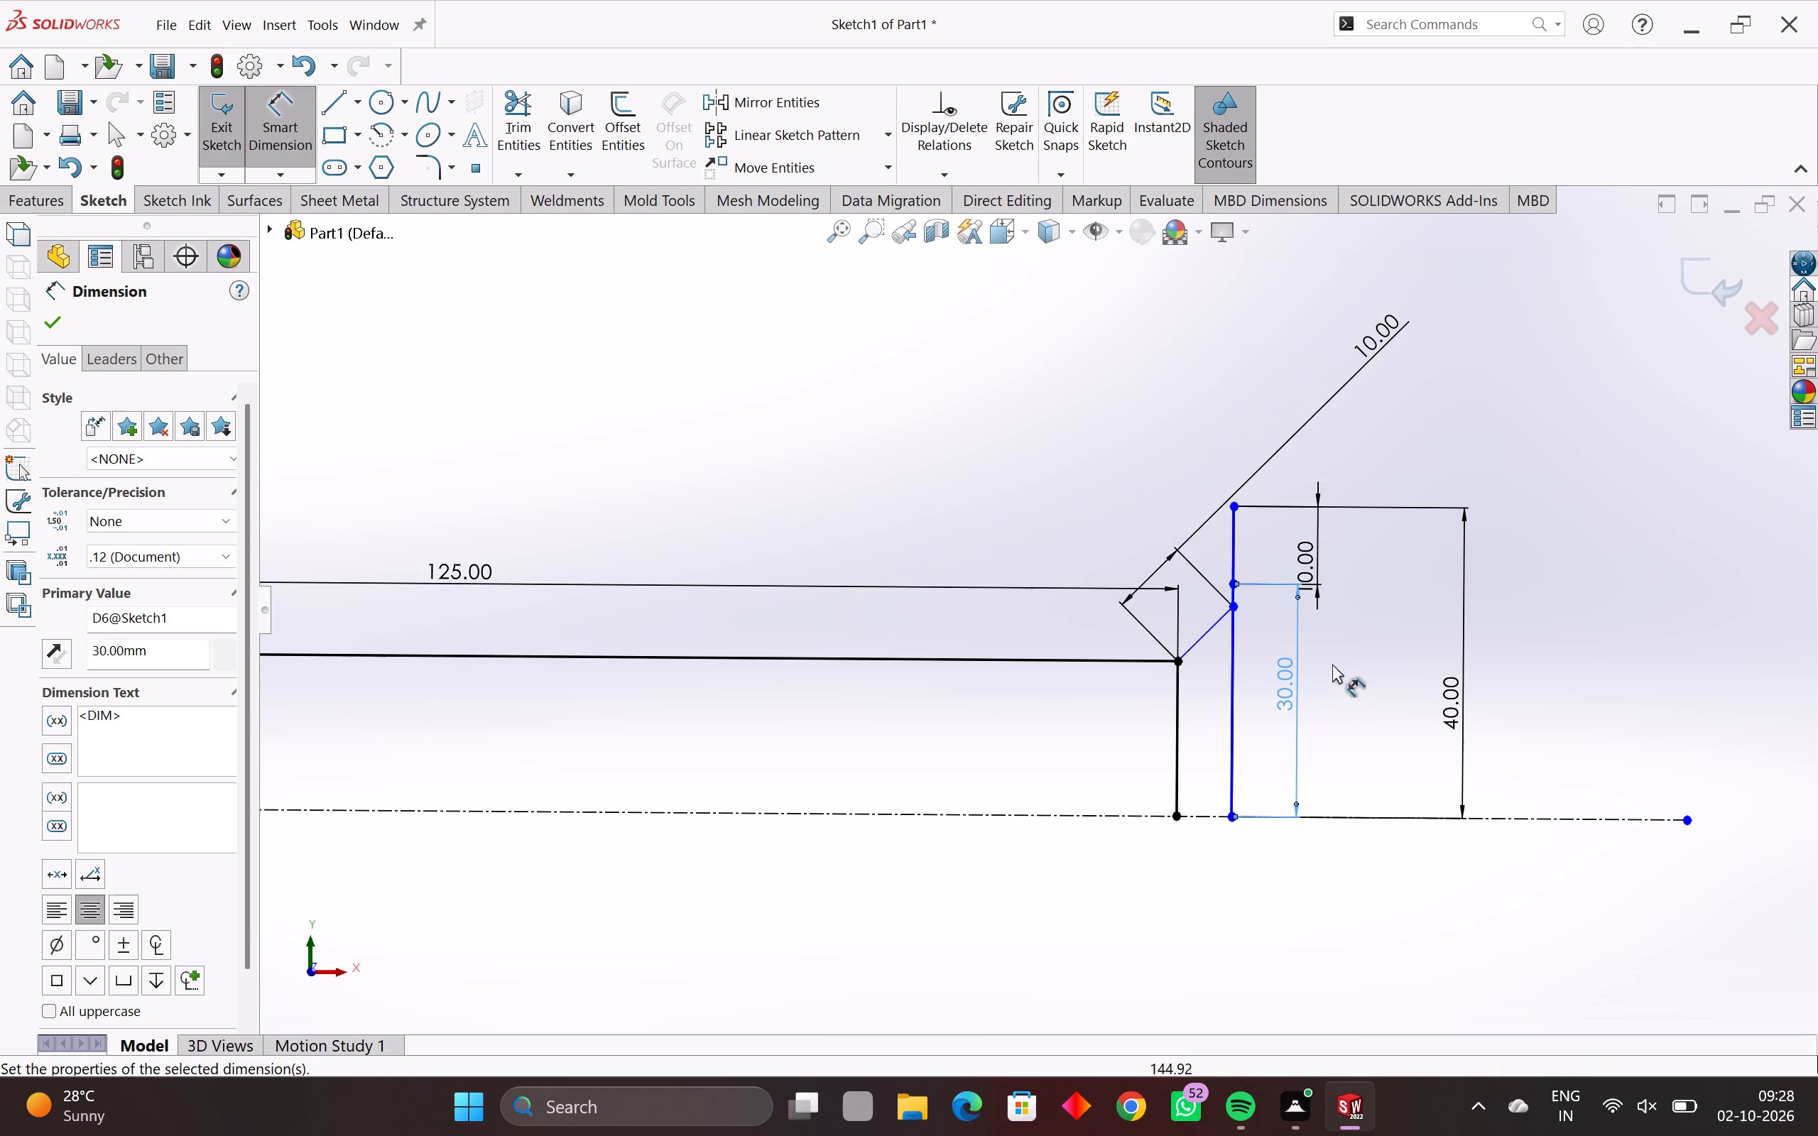
Undo the 30 mm value entered for the last vertical line's length.
ctrl+scroll(1366, 686, down, 3)
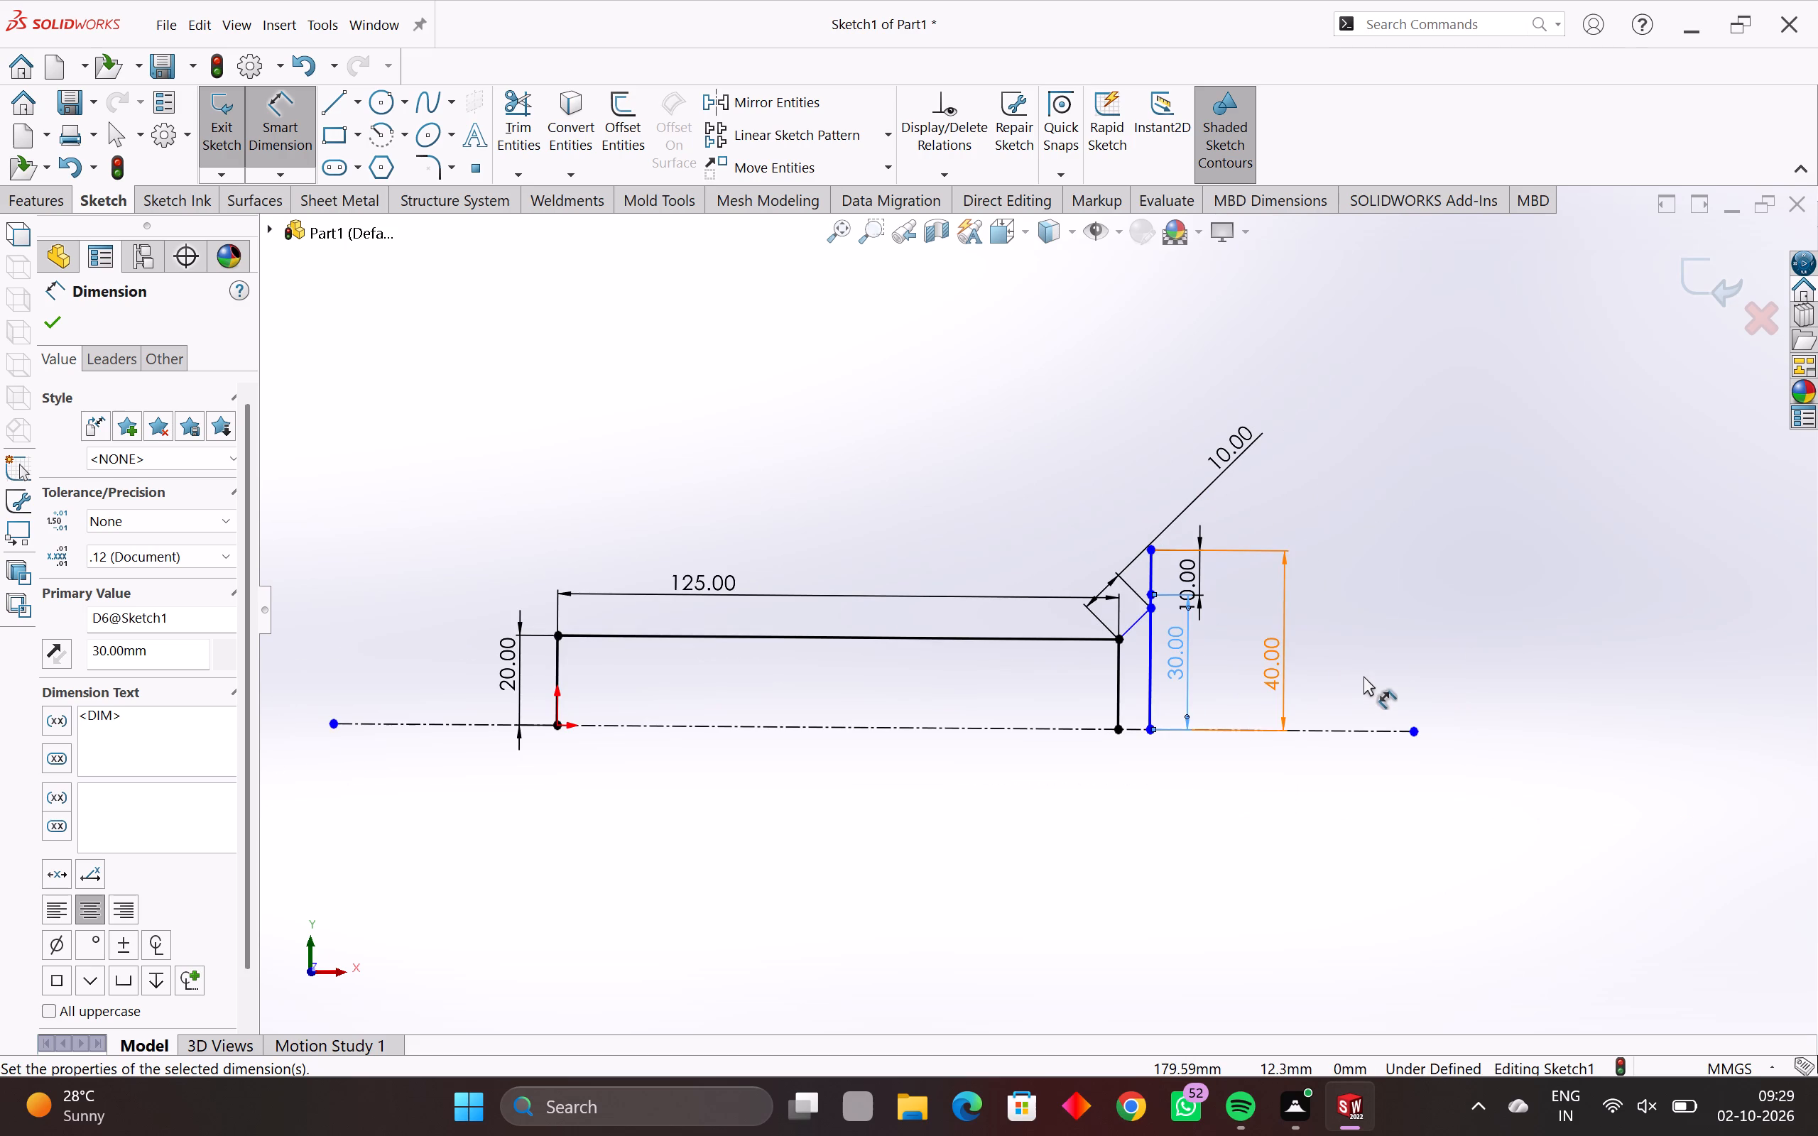
key(ctrl+z)
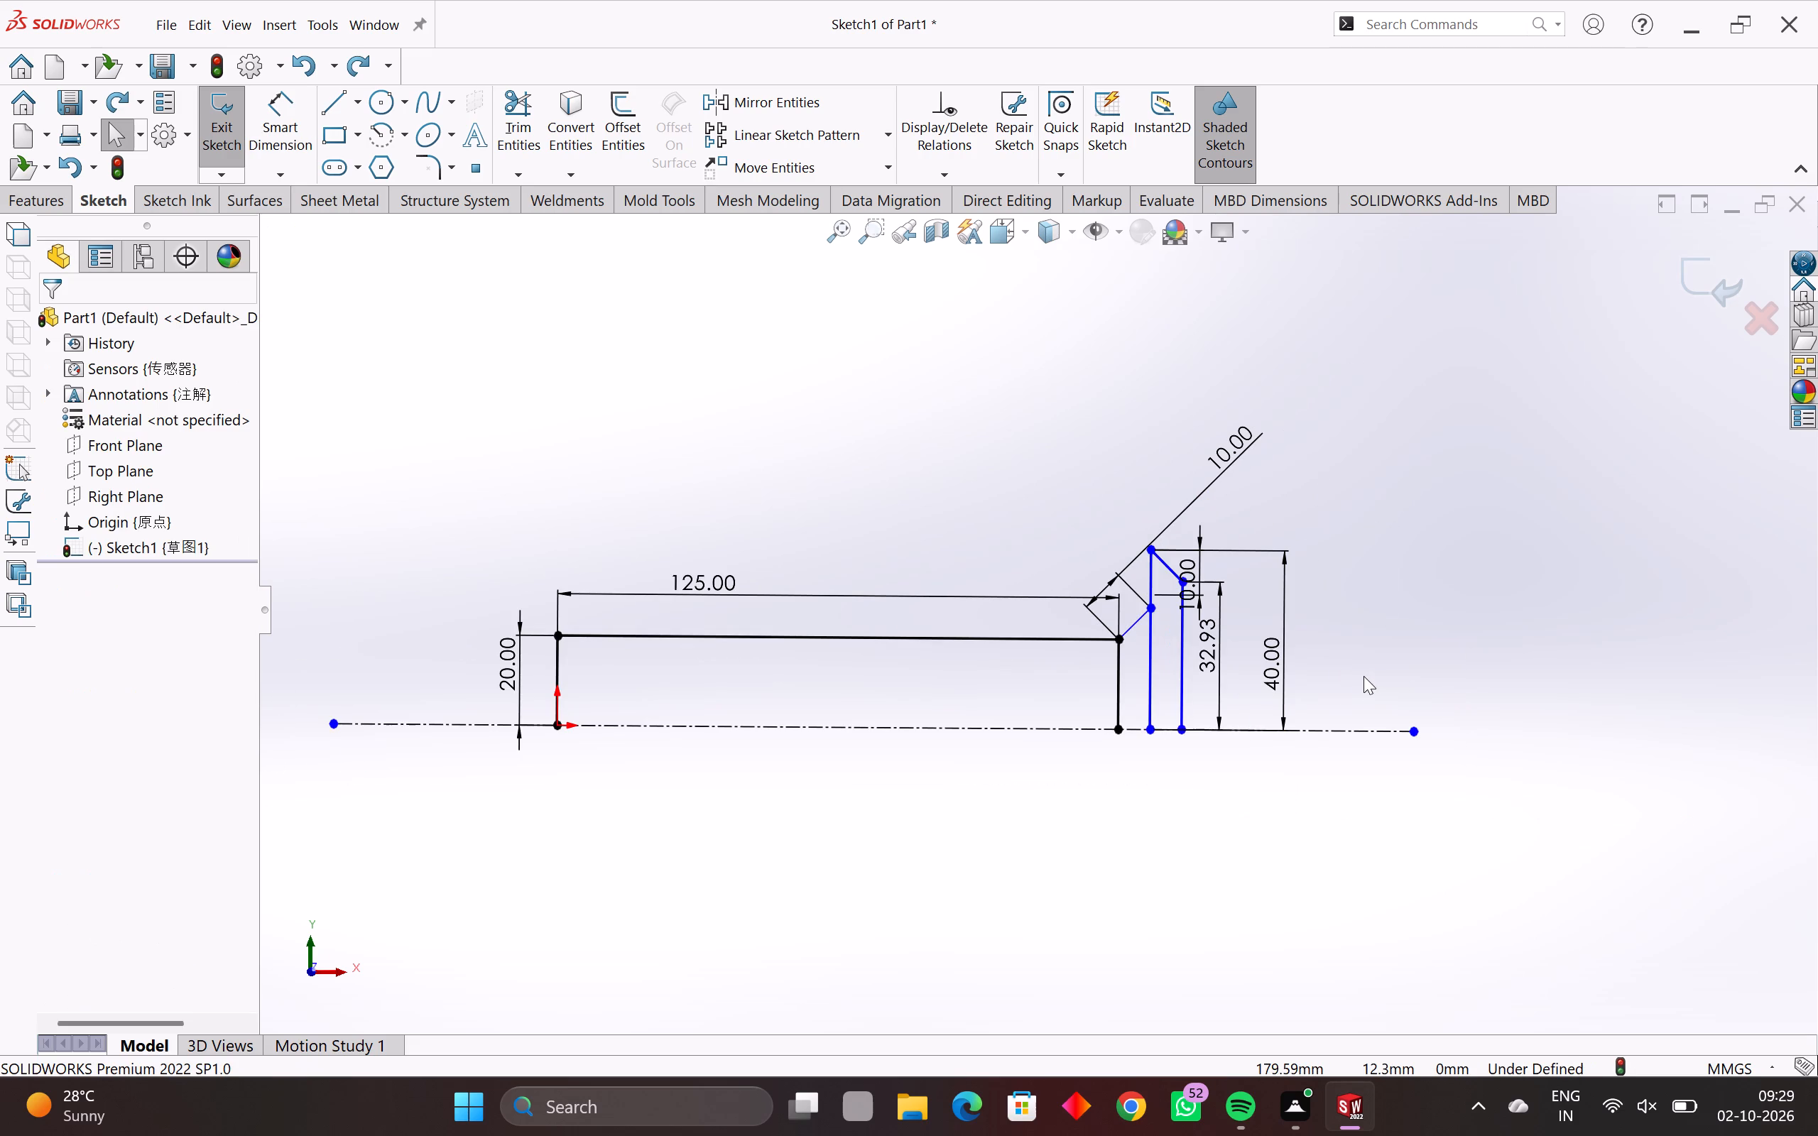
key(Escape)
key(Escape)
key(Escape)
key(Escape)
key(Escape)
key(Escape)
key(Escape)
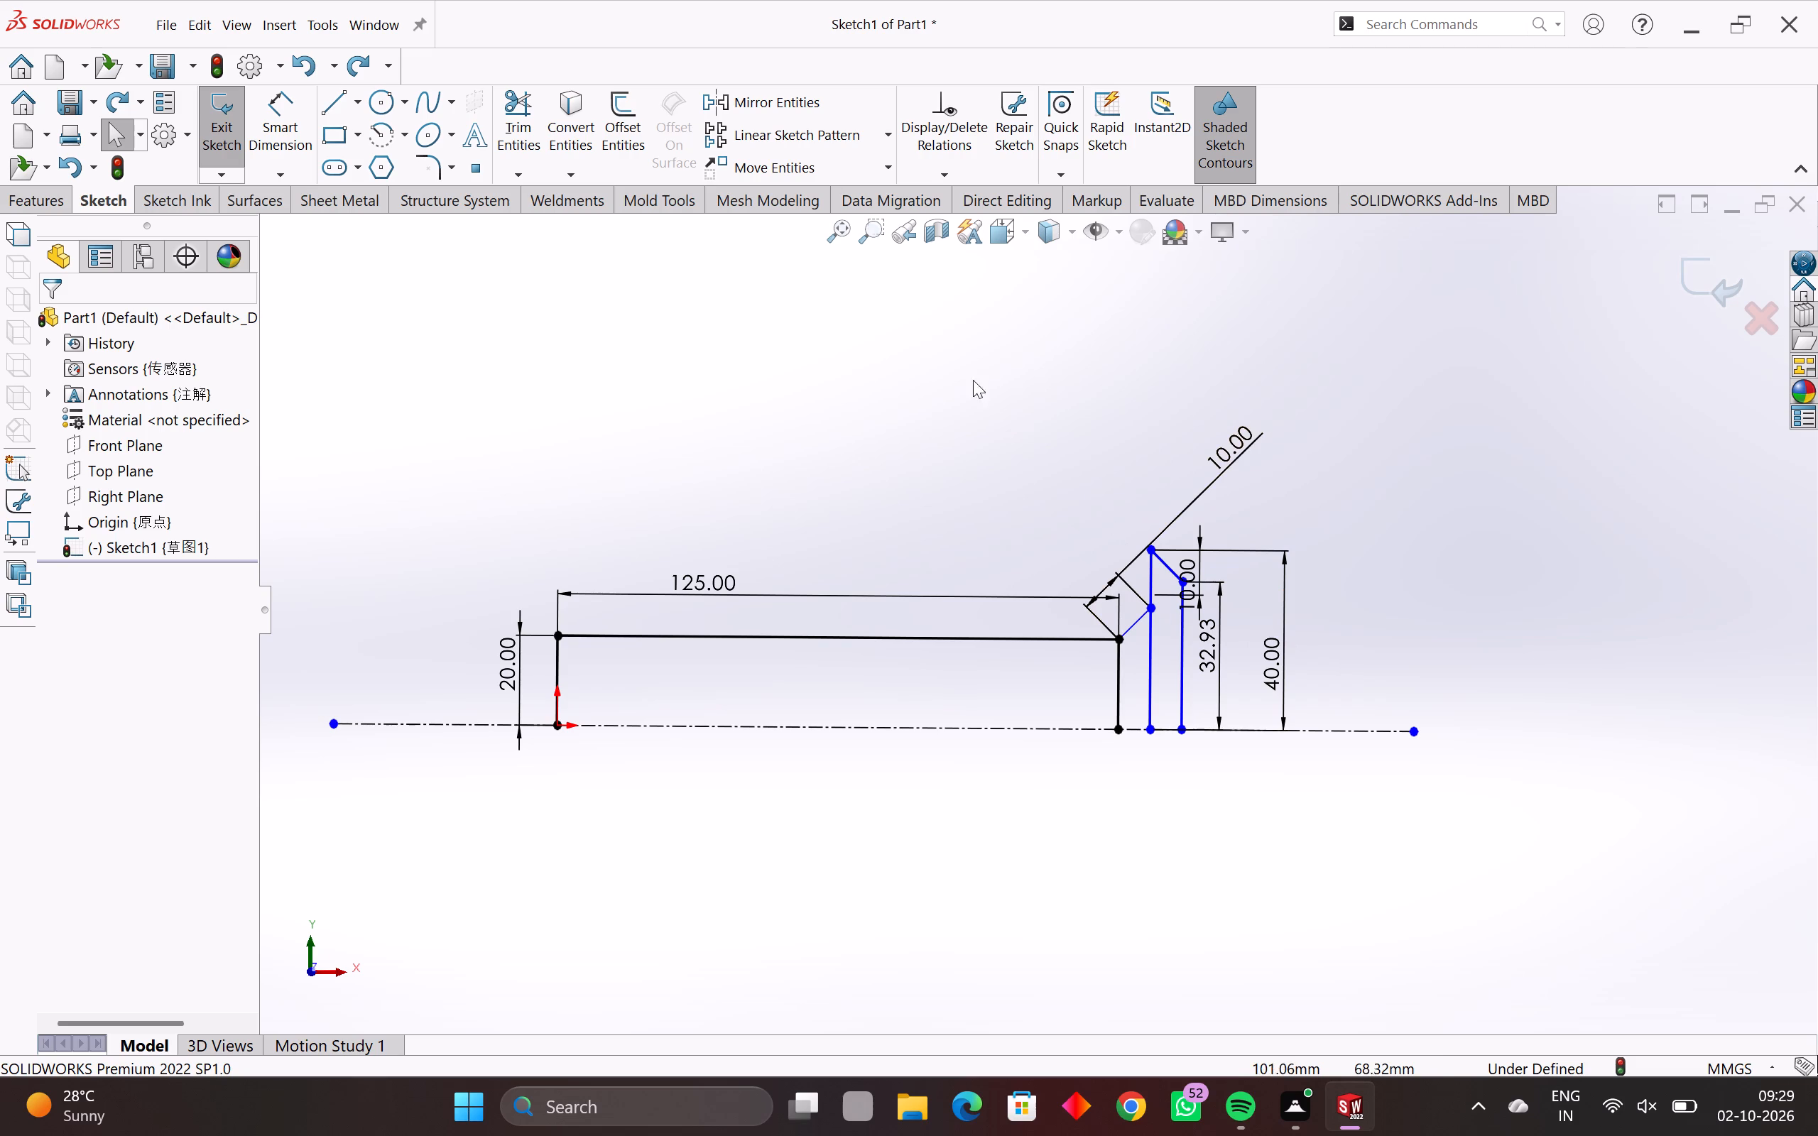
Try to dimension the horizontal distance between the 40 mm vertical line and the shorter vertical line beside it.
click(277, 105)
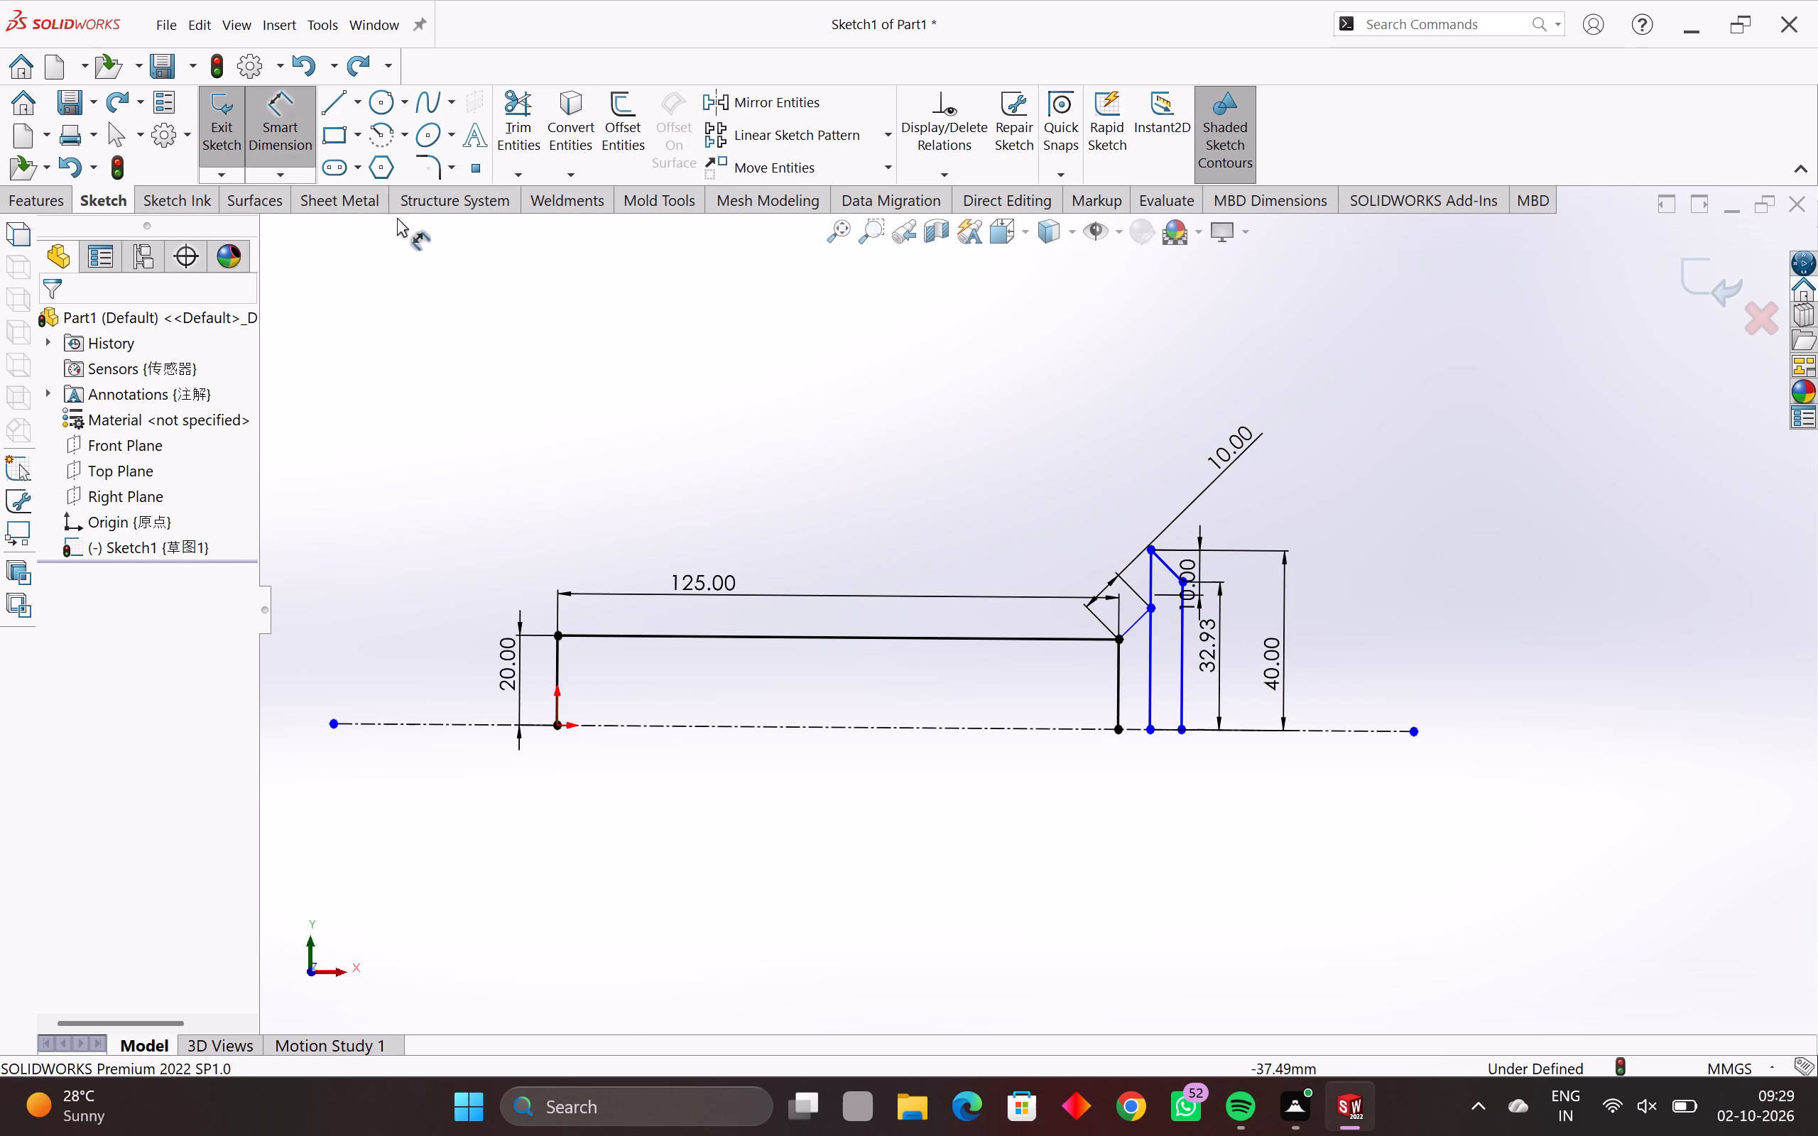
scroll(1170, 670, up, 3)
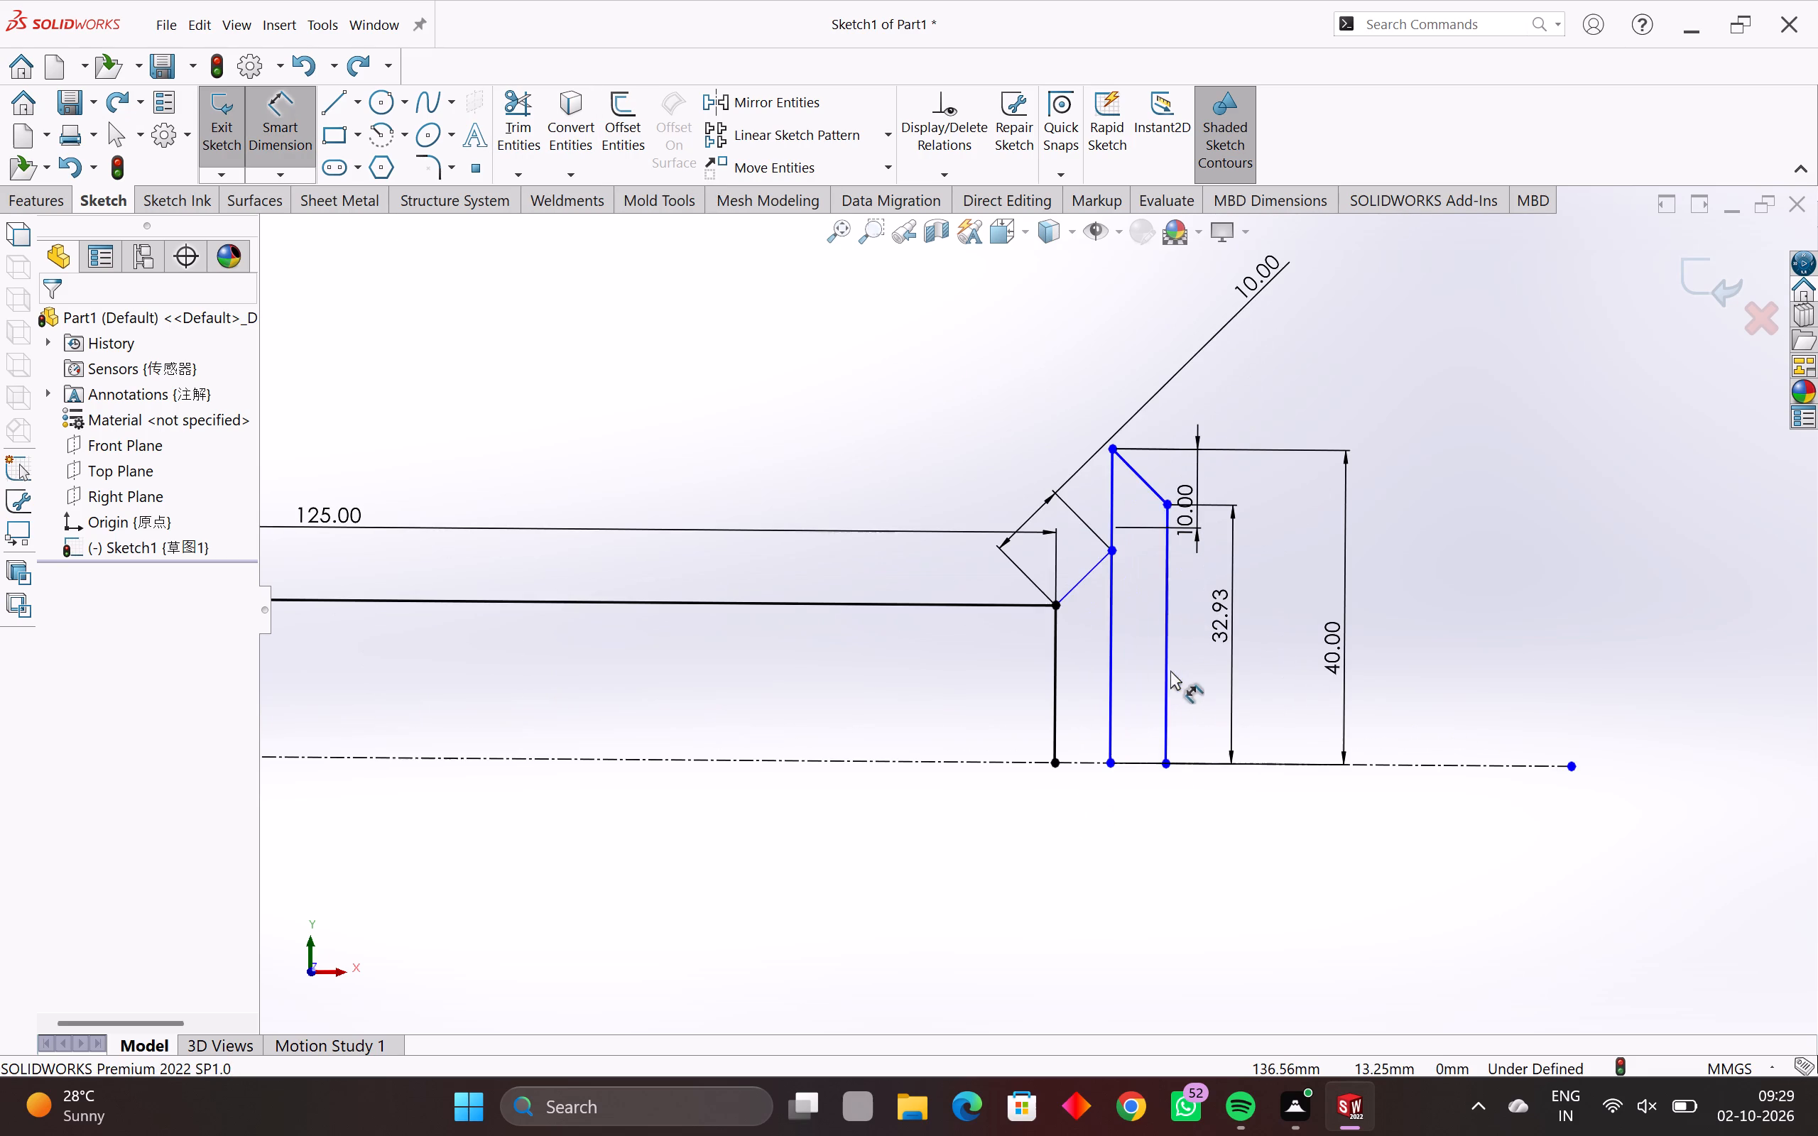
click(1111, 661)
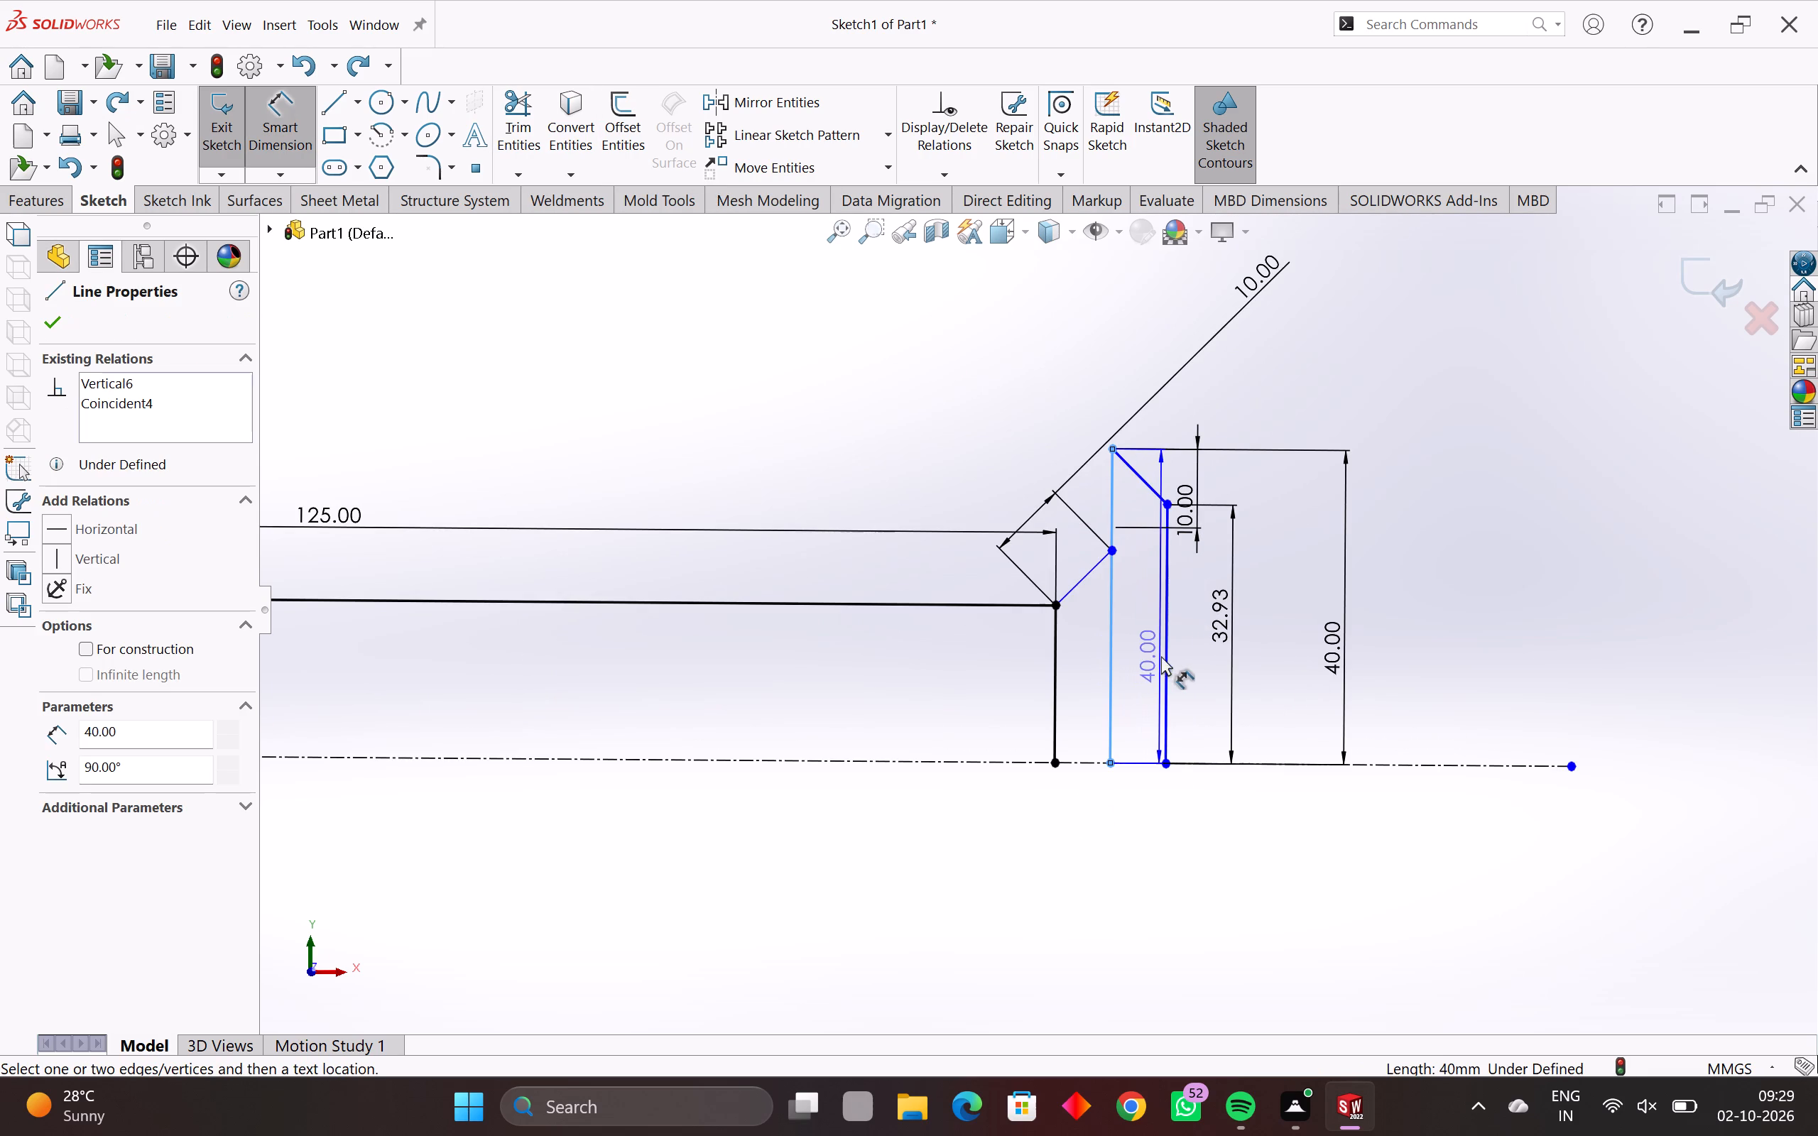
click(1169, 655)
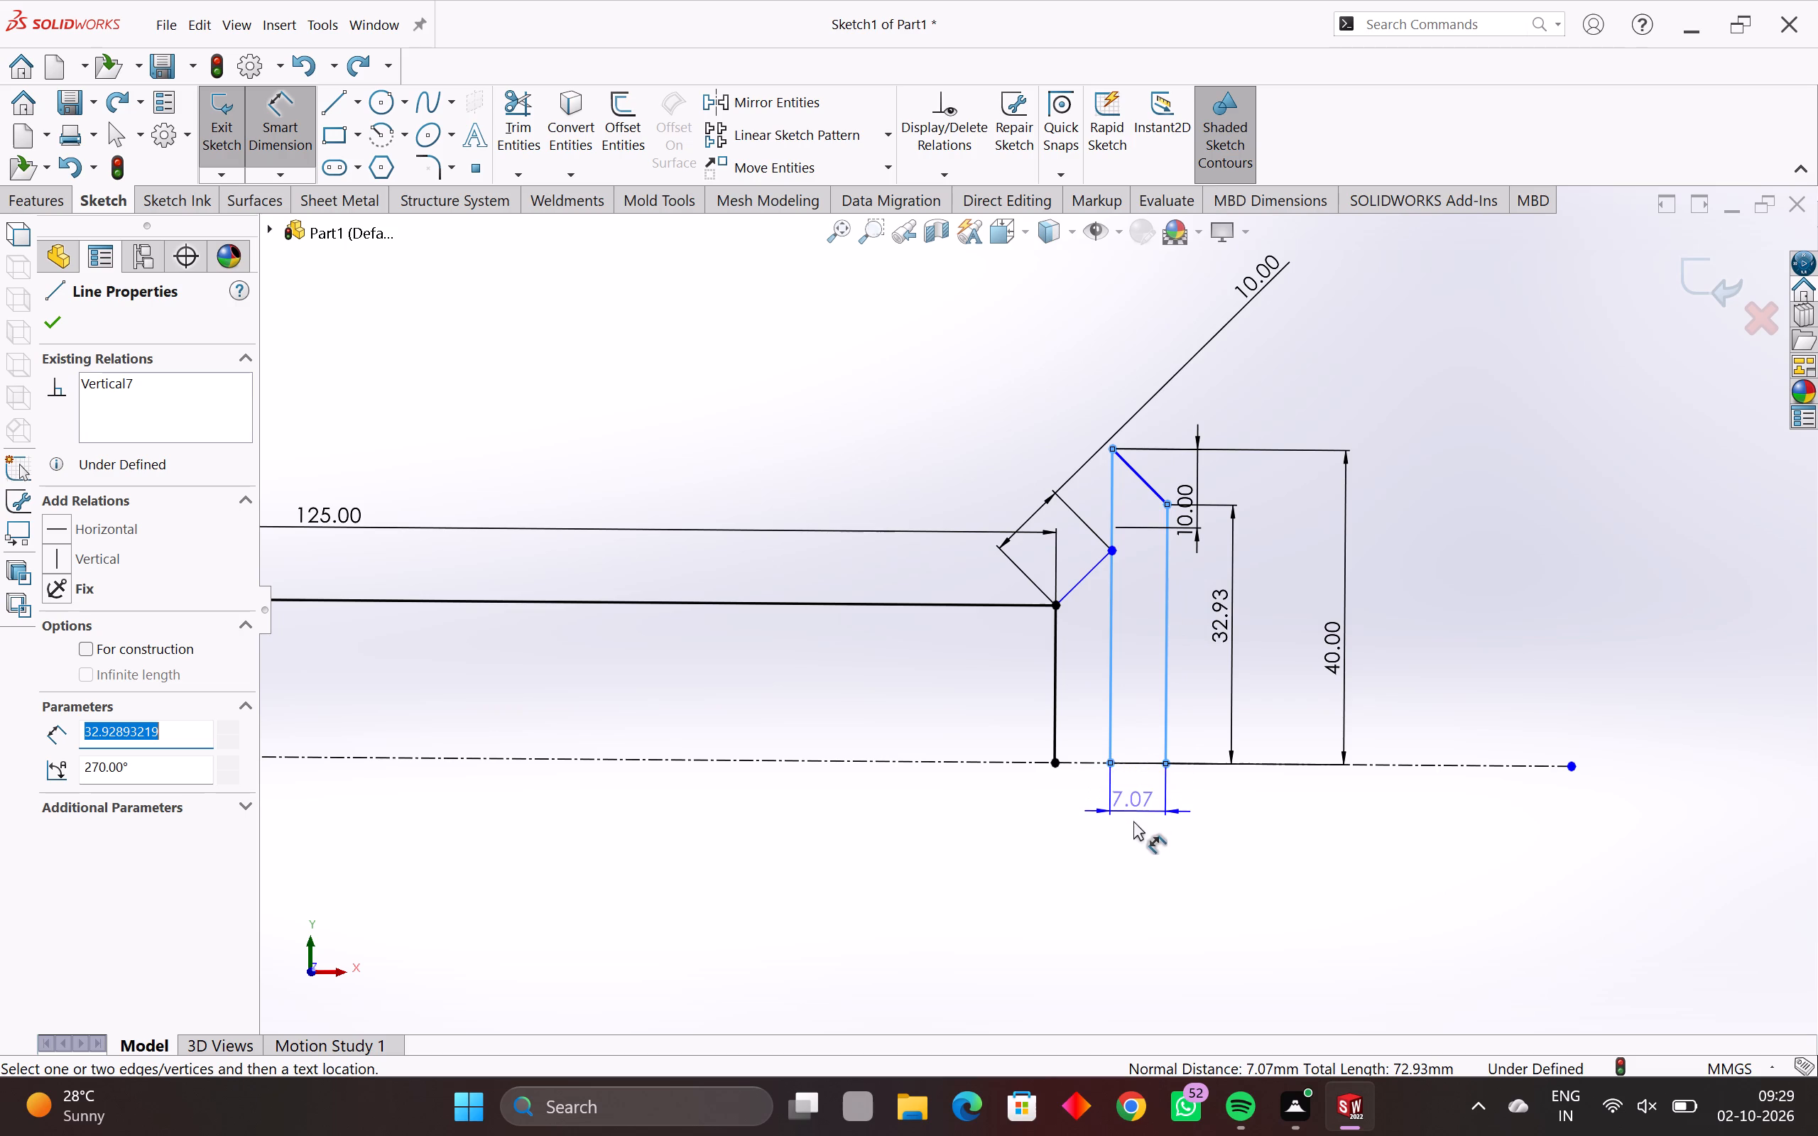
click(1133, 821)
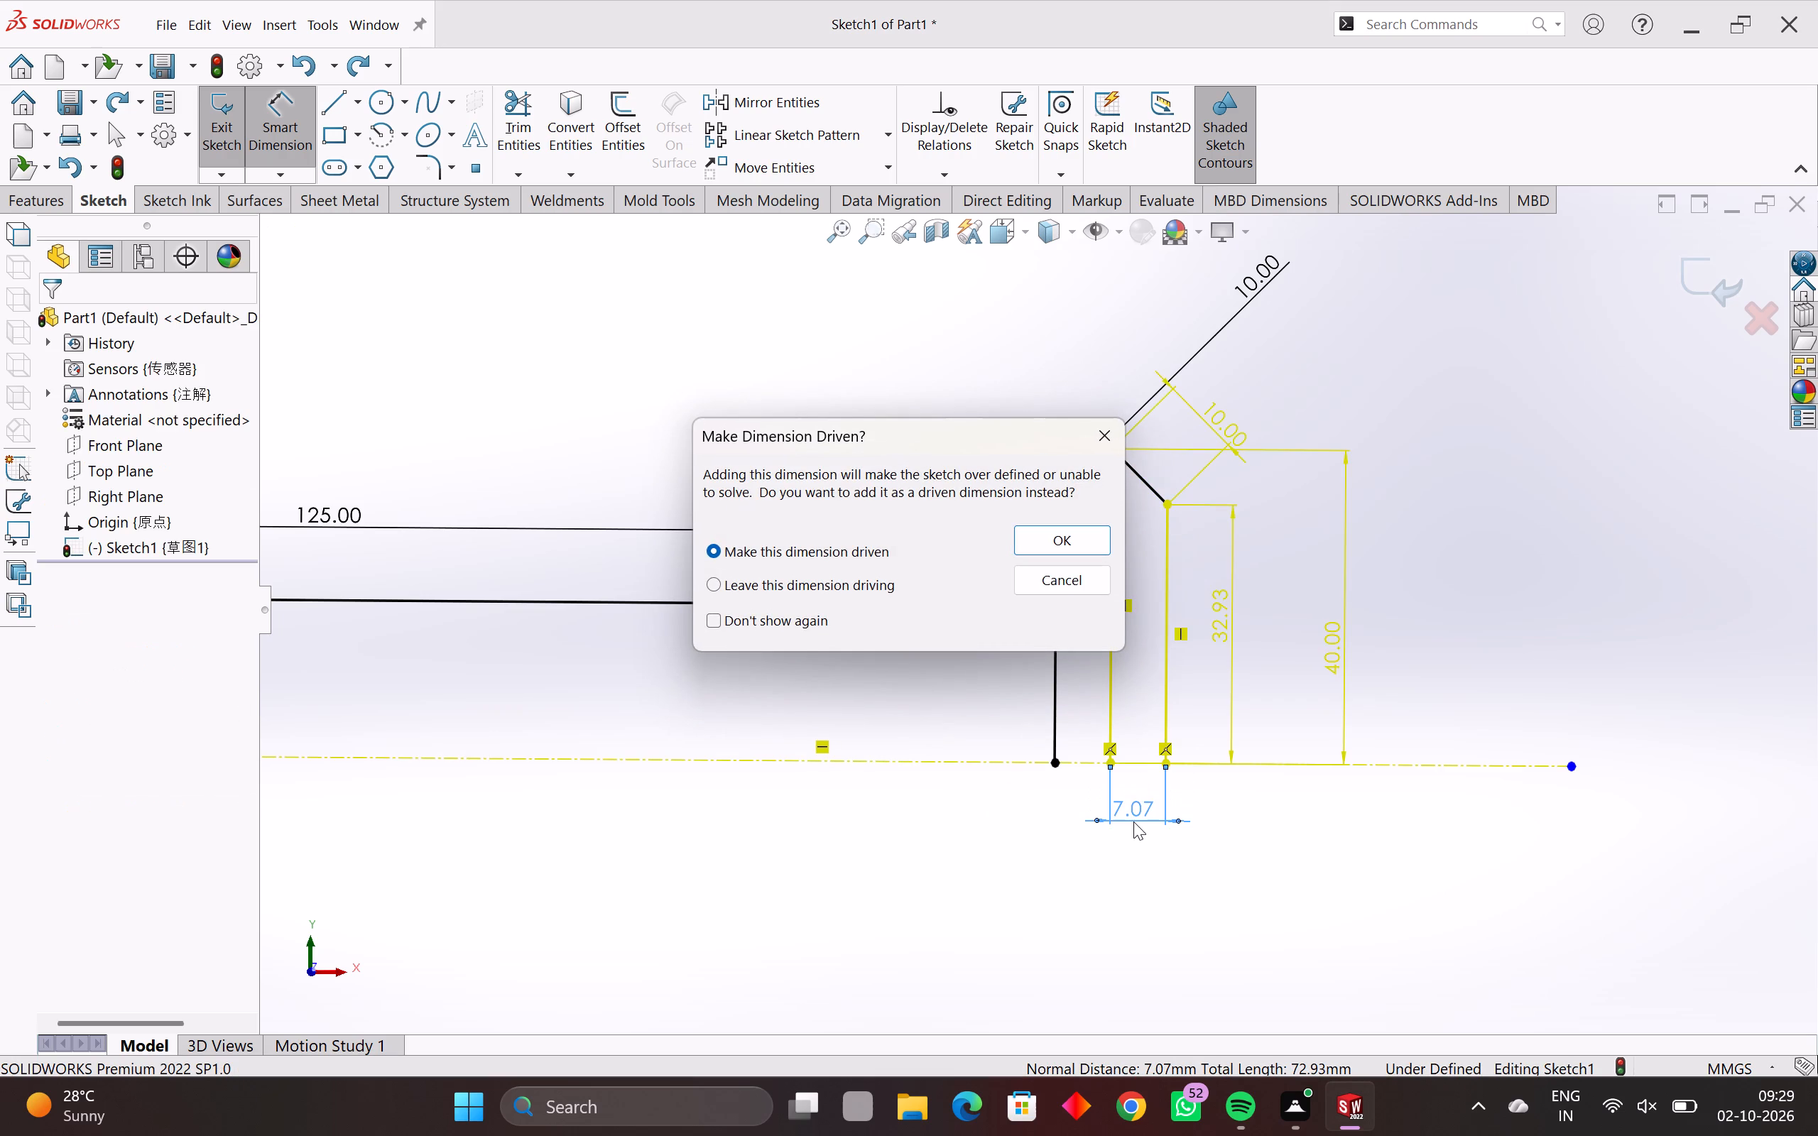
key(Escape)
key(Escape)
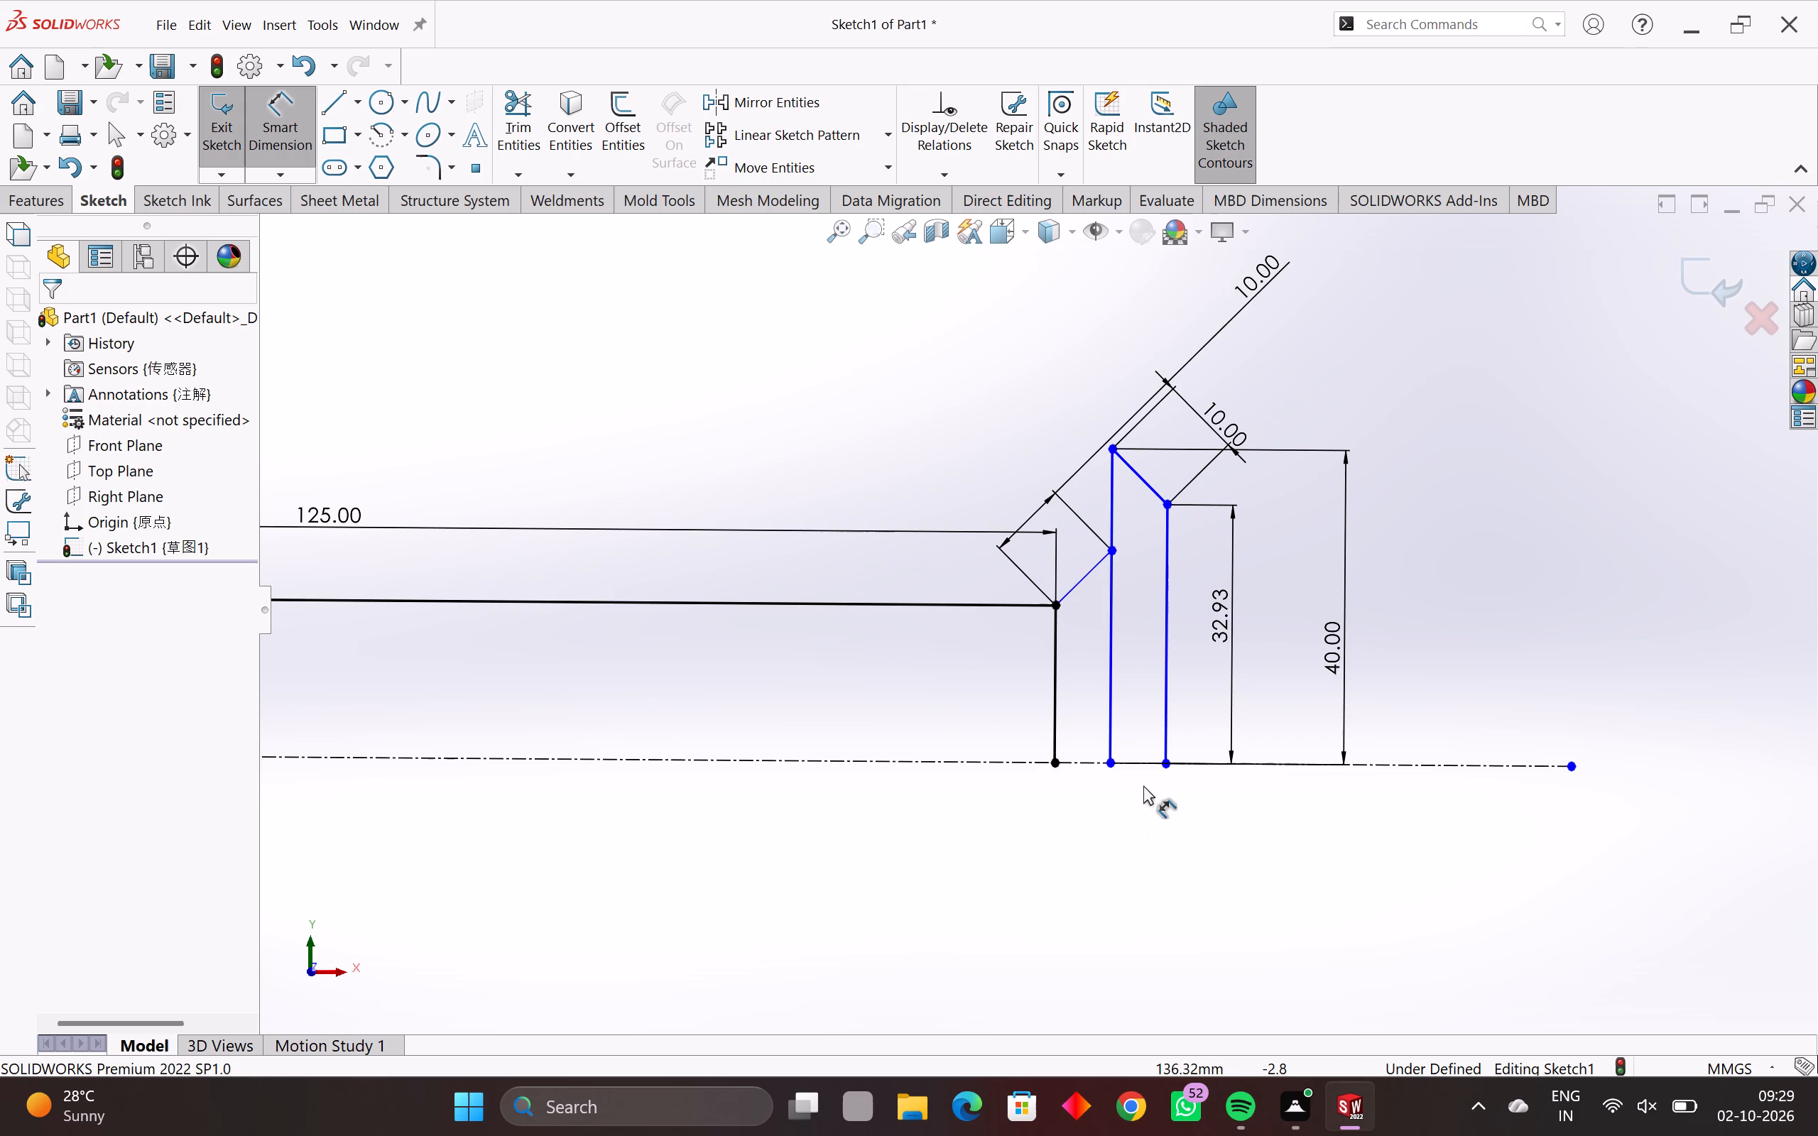
Delete the length dimensions of the two slanted lines and of the shorter vertical line at the flared end.
click(1220, 422)
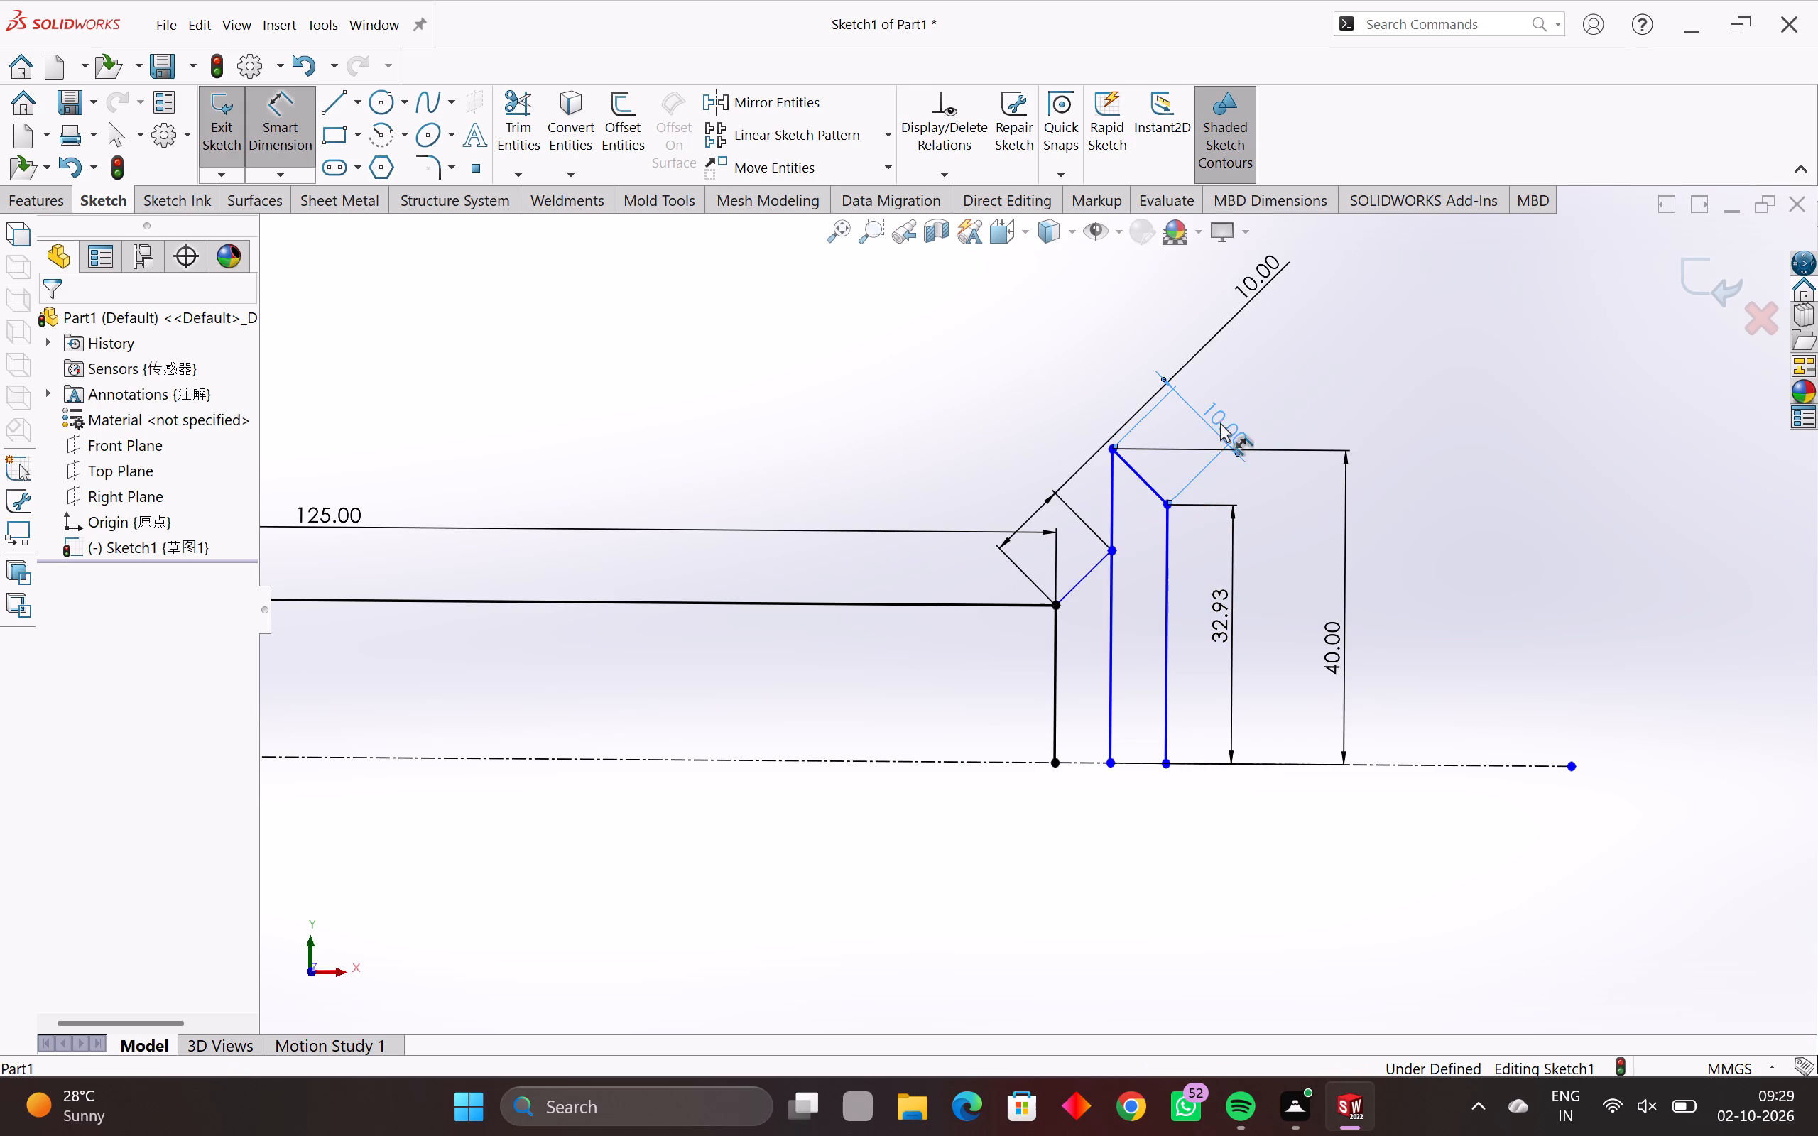
click(1202, 343)
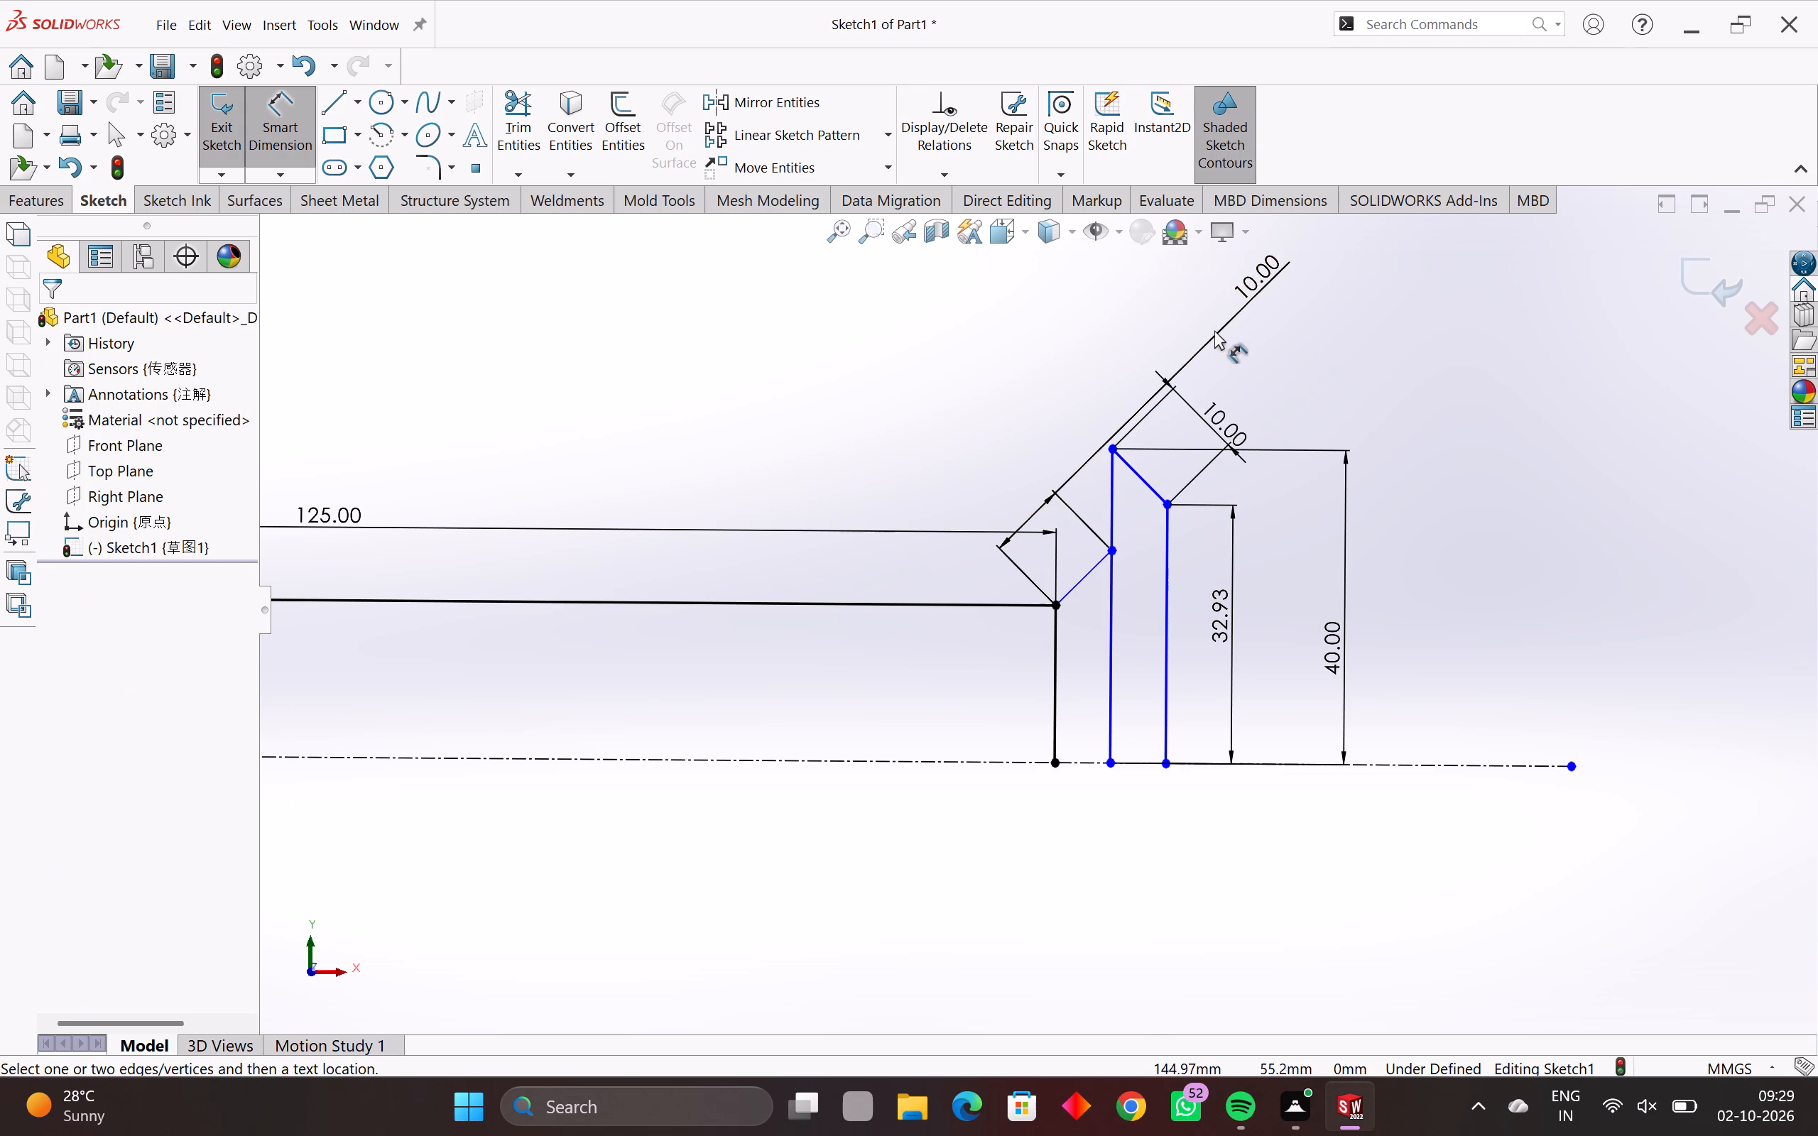
click(1205, 343)
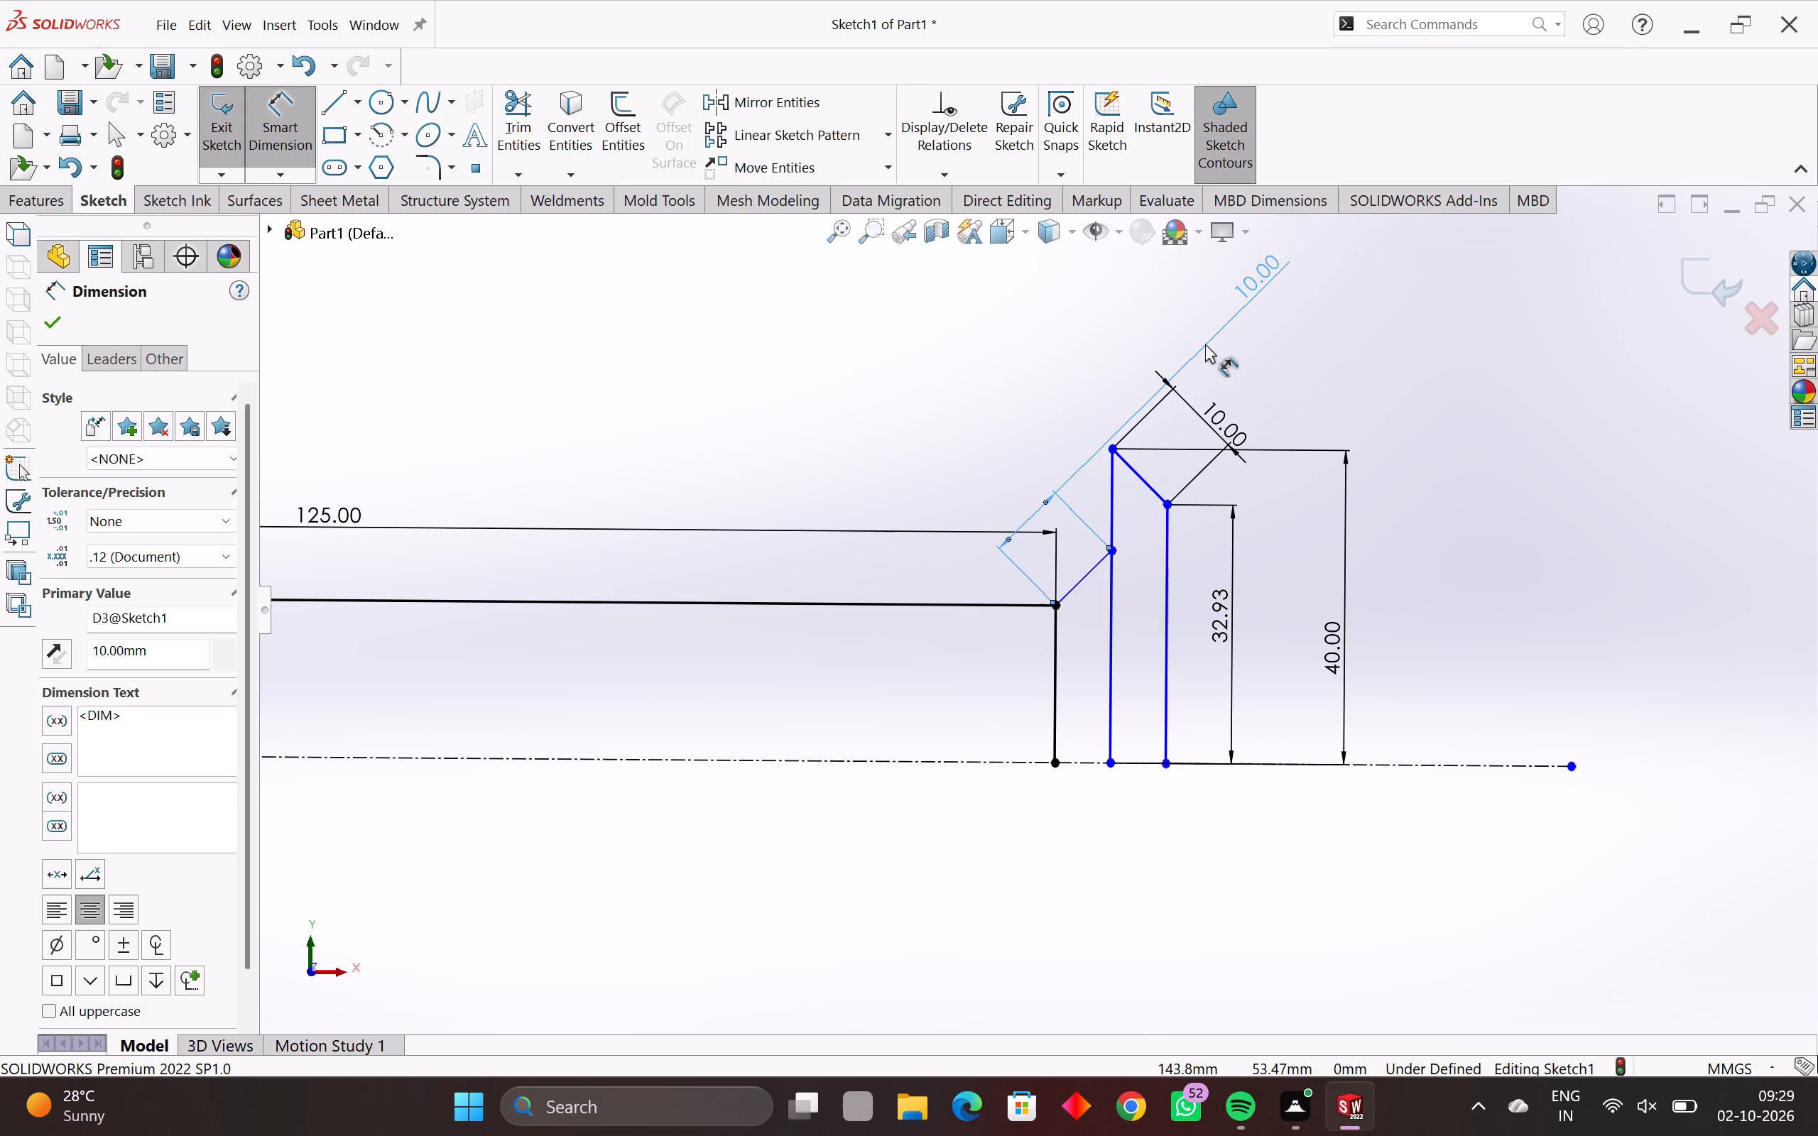
key(Delete)
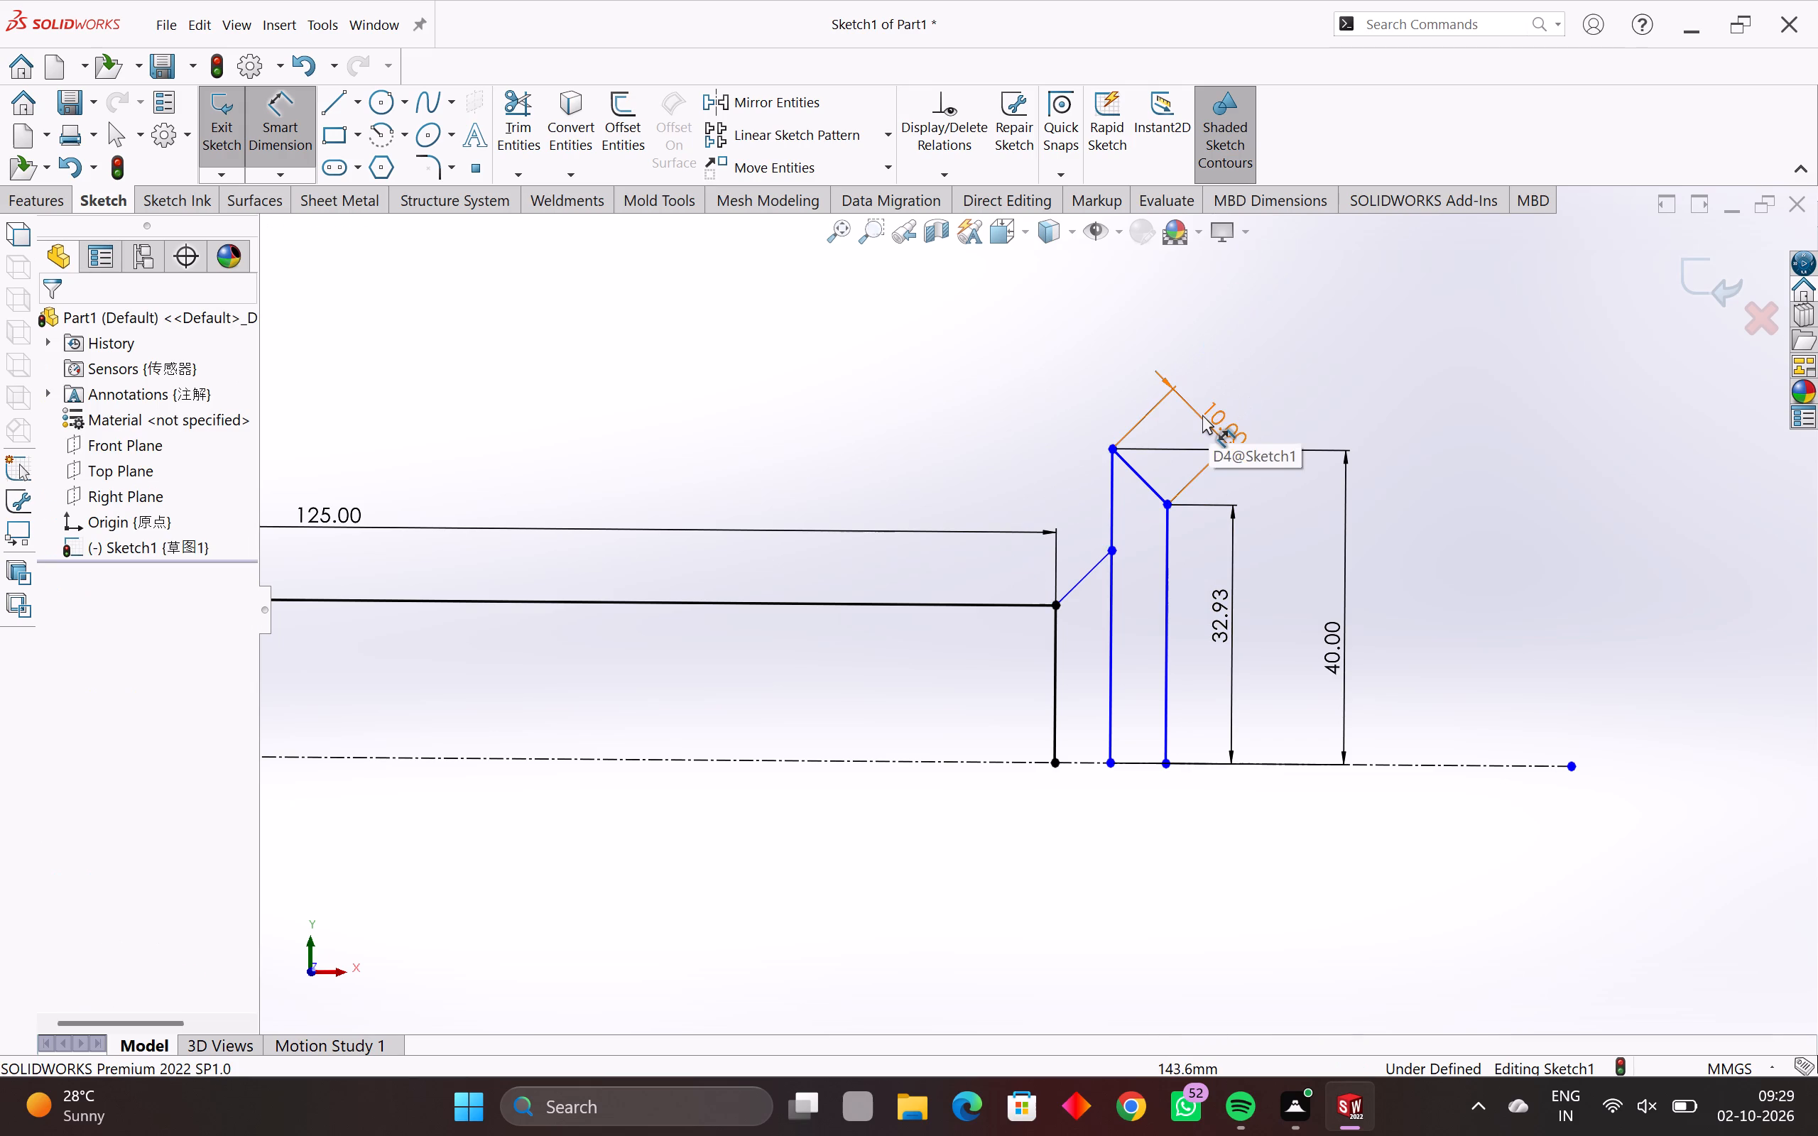
click(1202, 415)
key(Delete)
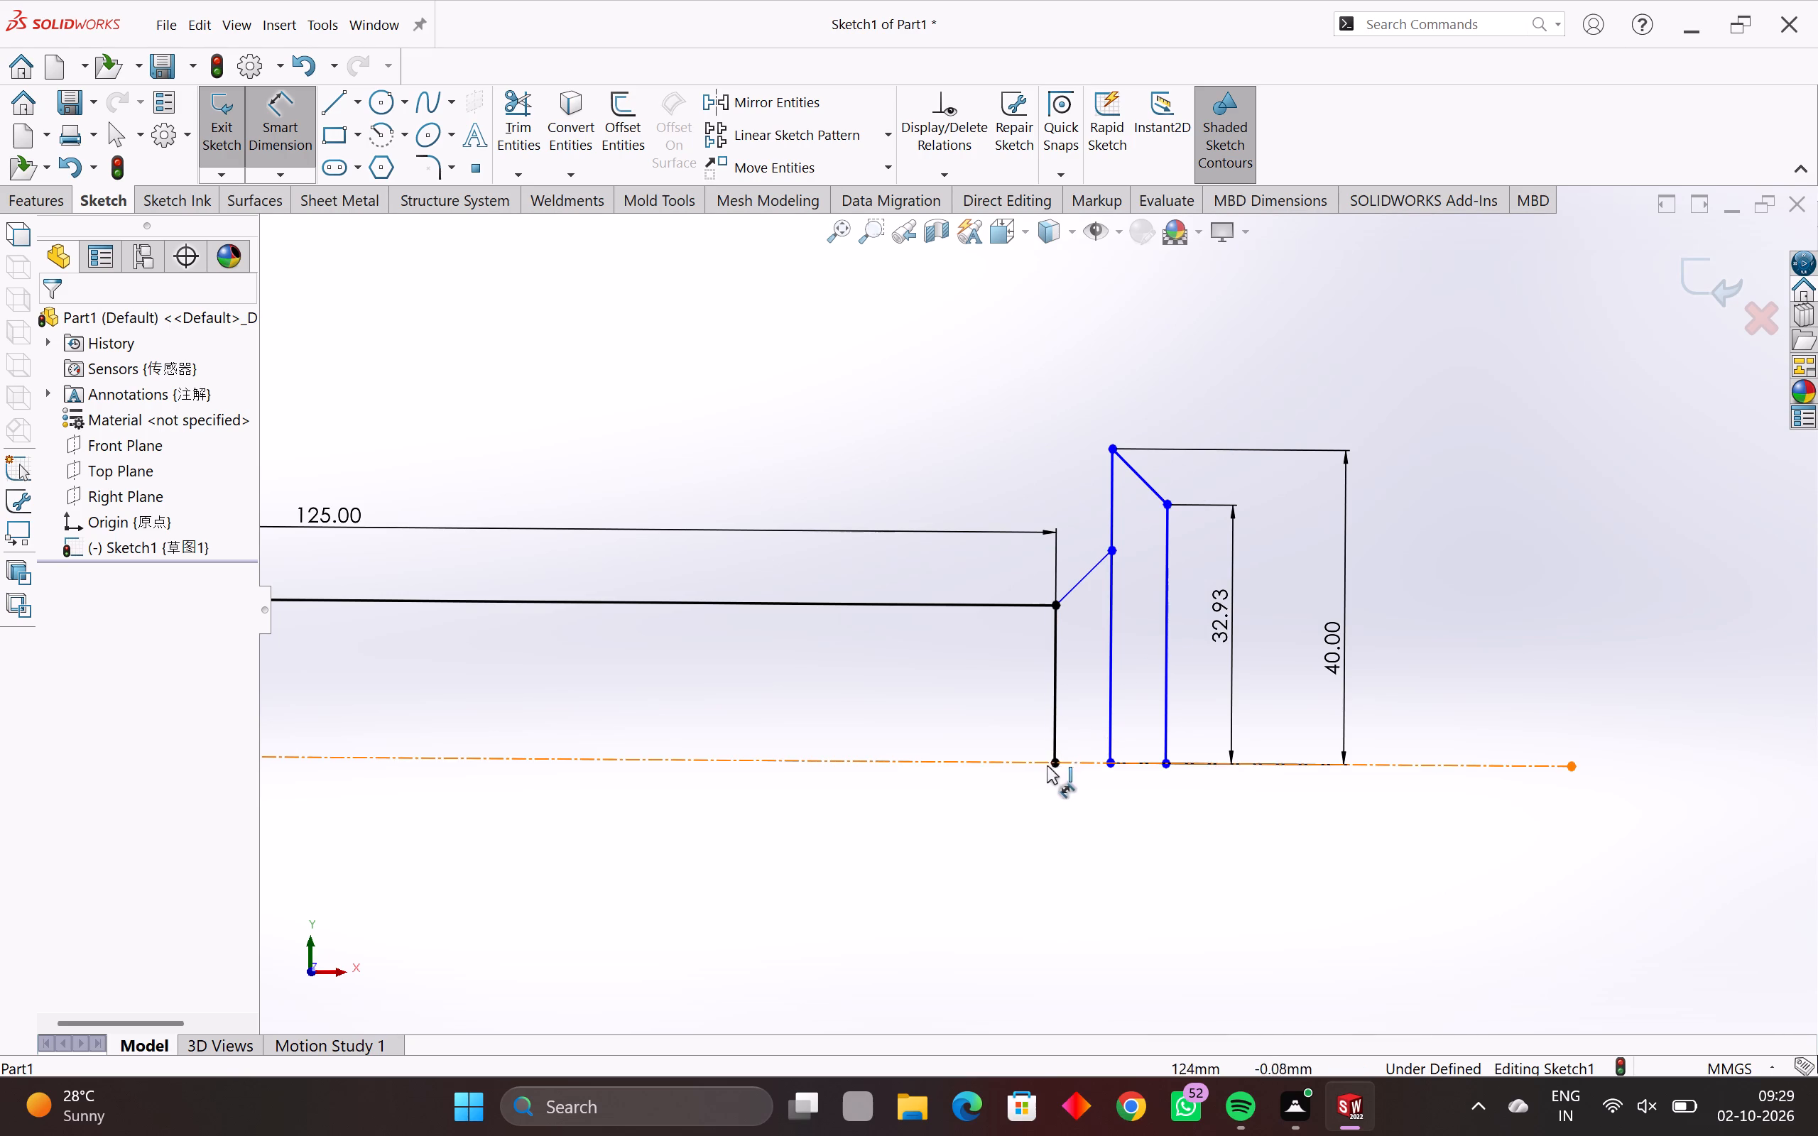
click(1237, 644)
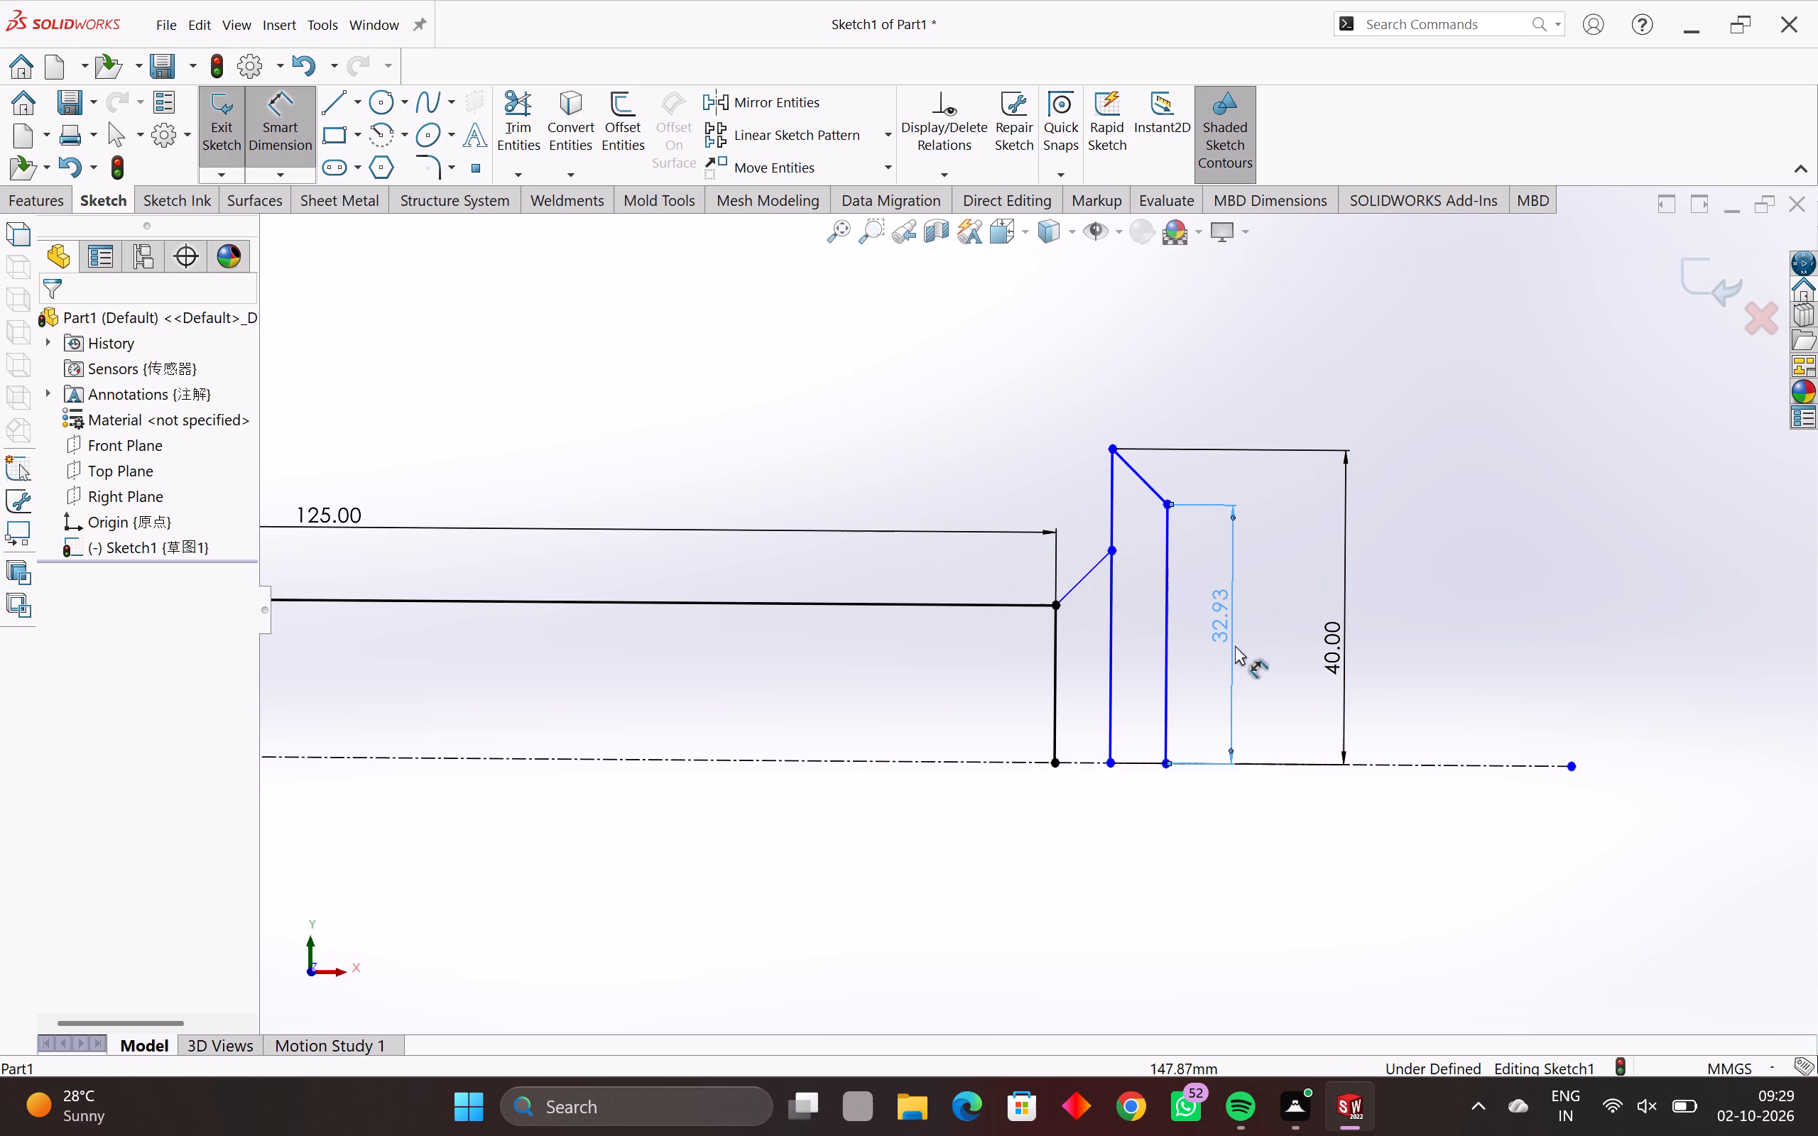
key(Delete)
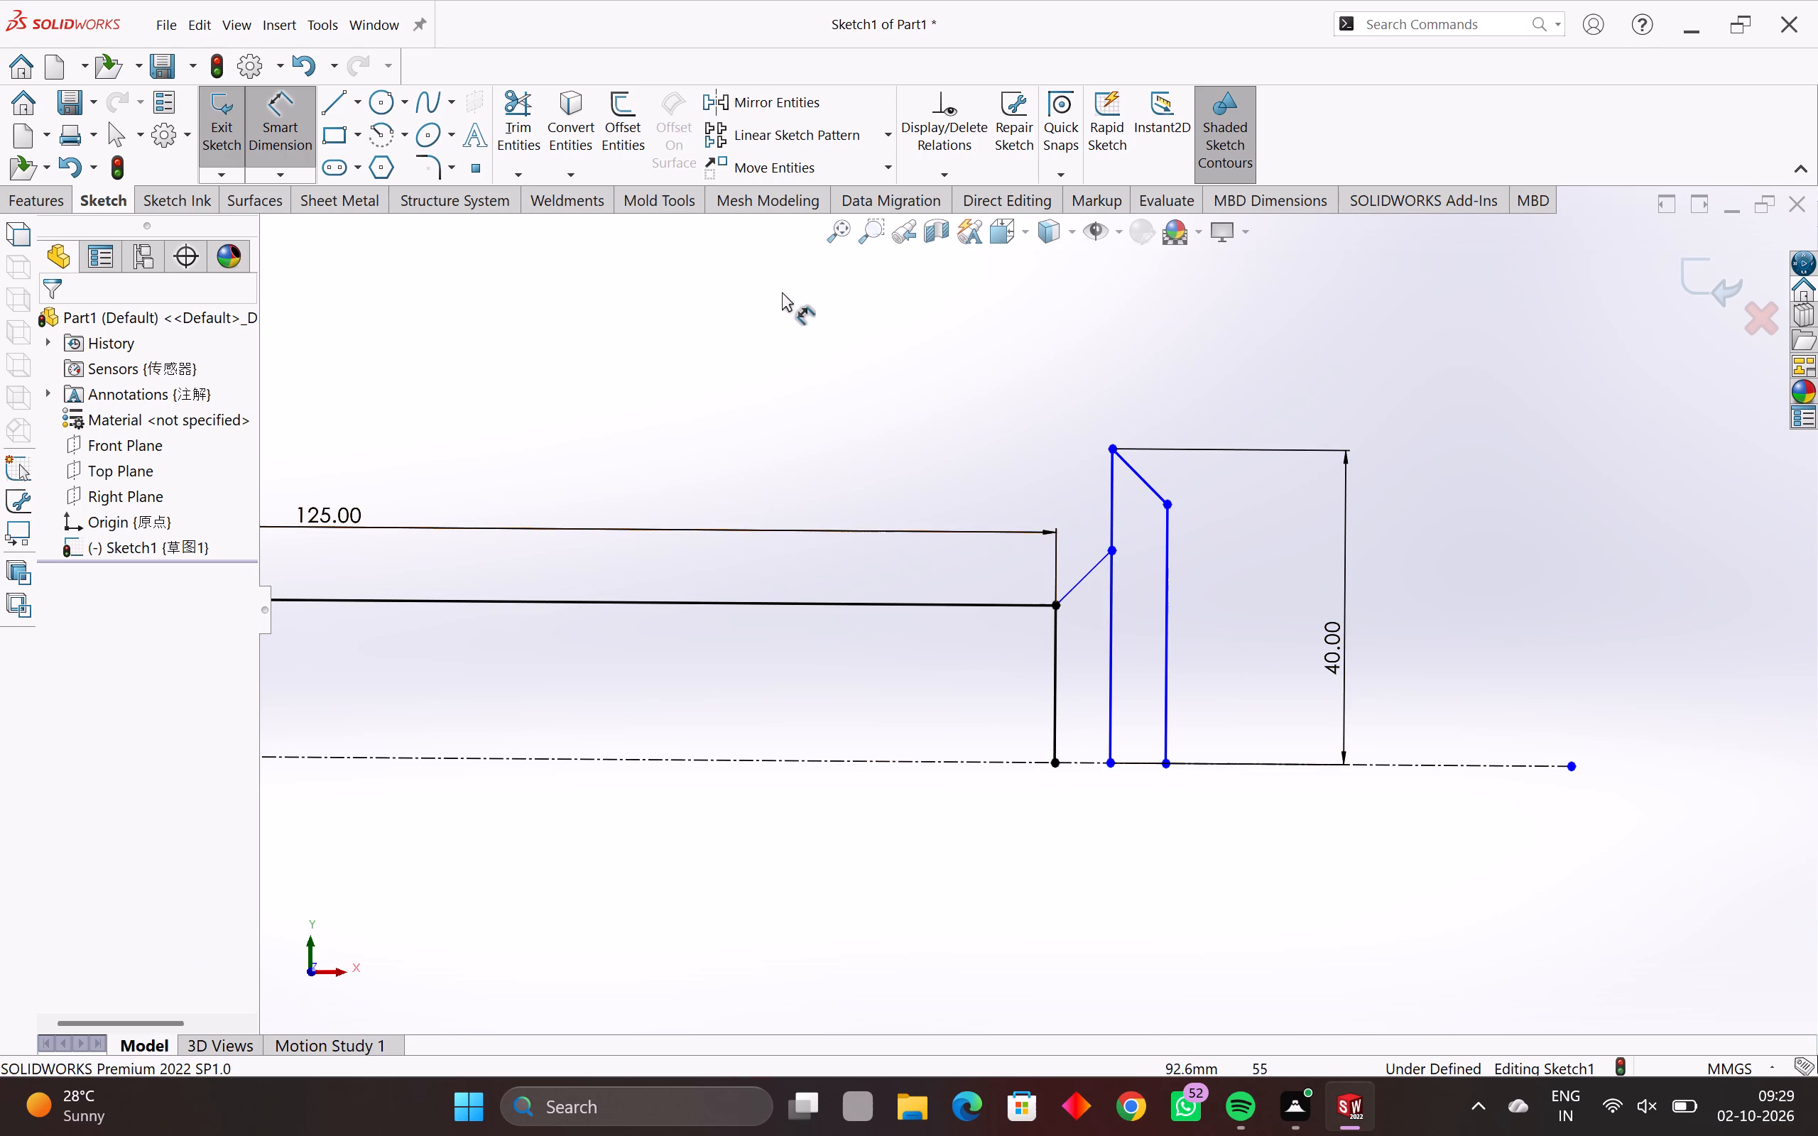
Dimension the horizontal distance between the vertical line at the 125 mm line's end and the 40 mm vertical line to 10 mm.
click(1051, 700)
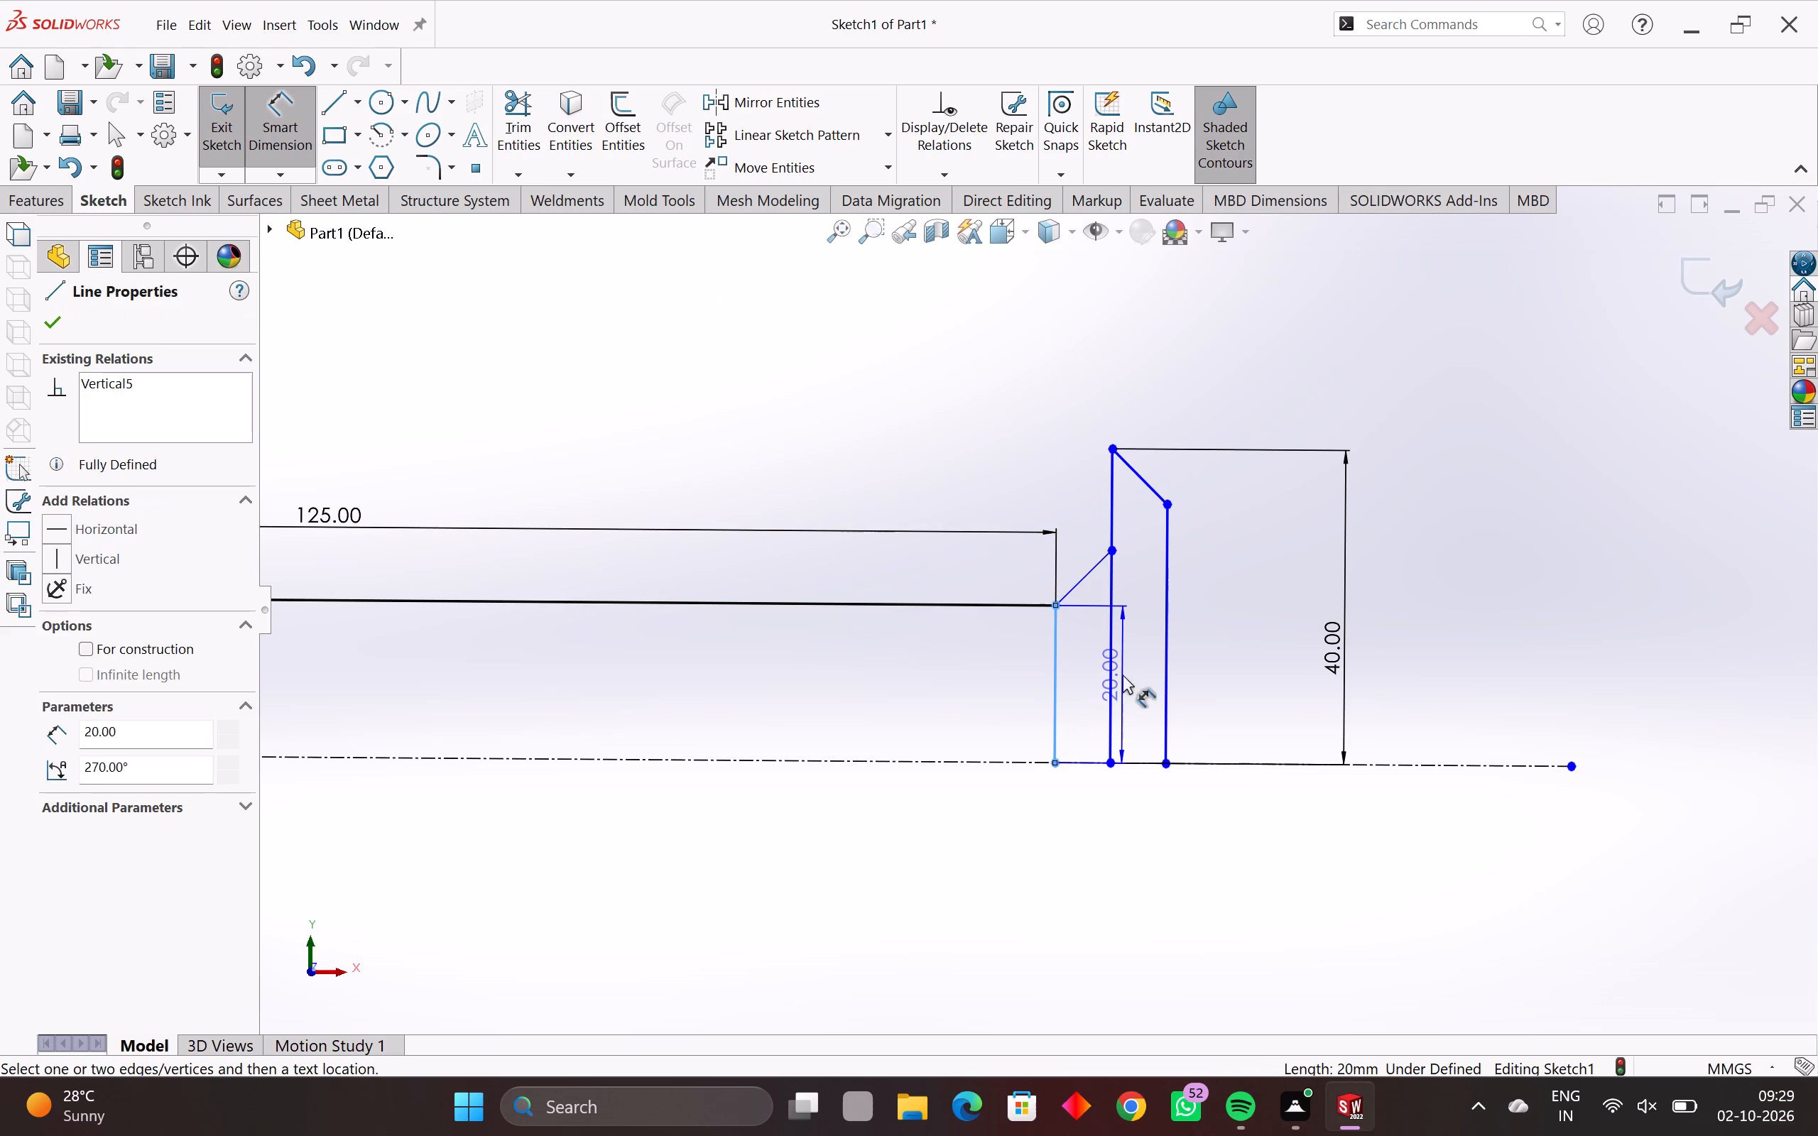
click(1114, 679)
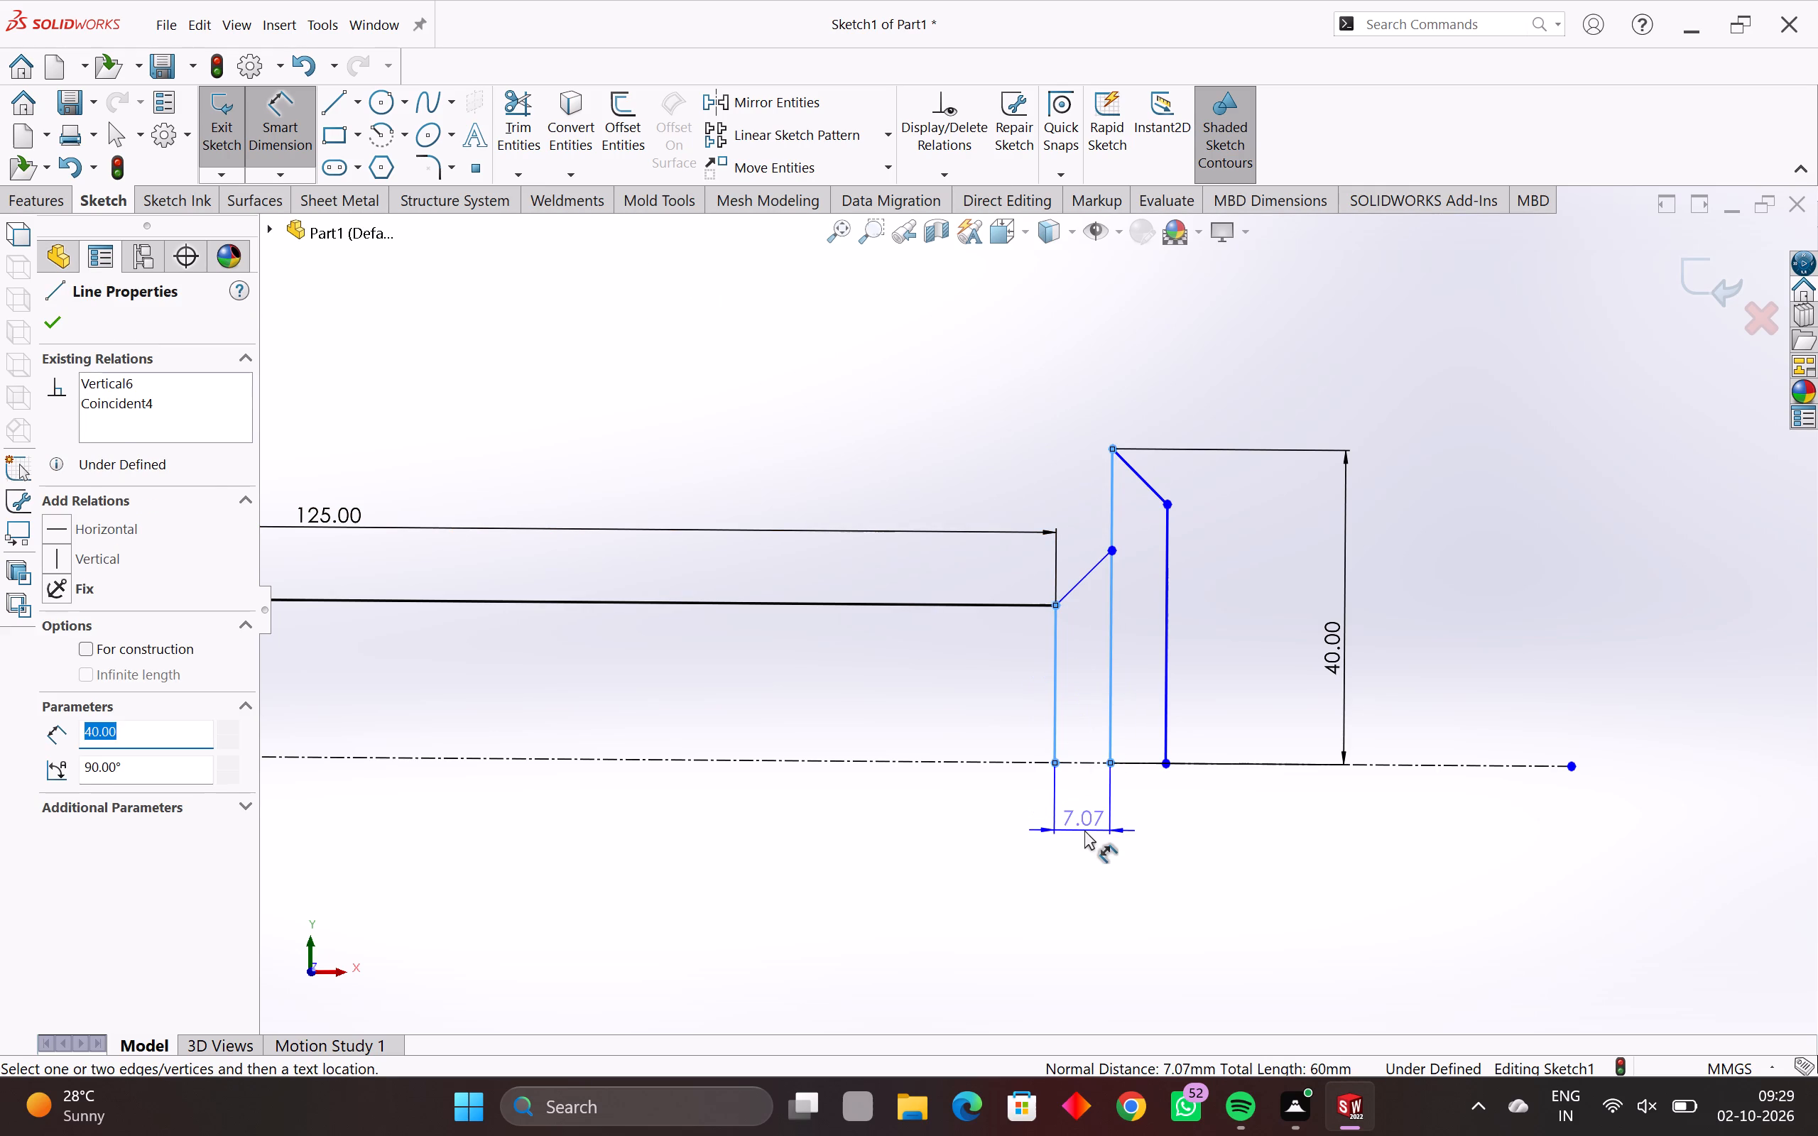
click(1084, 830)
key(1)
key(0)
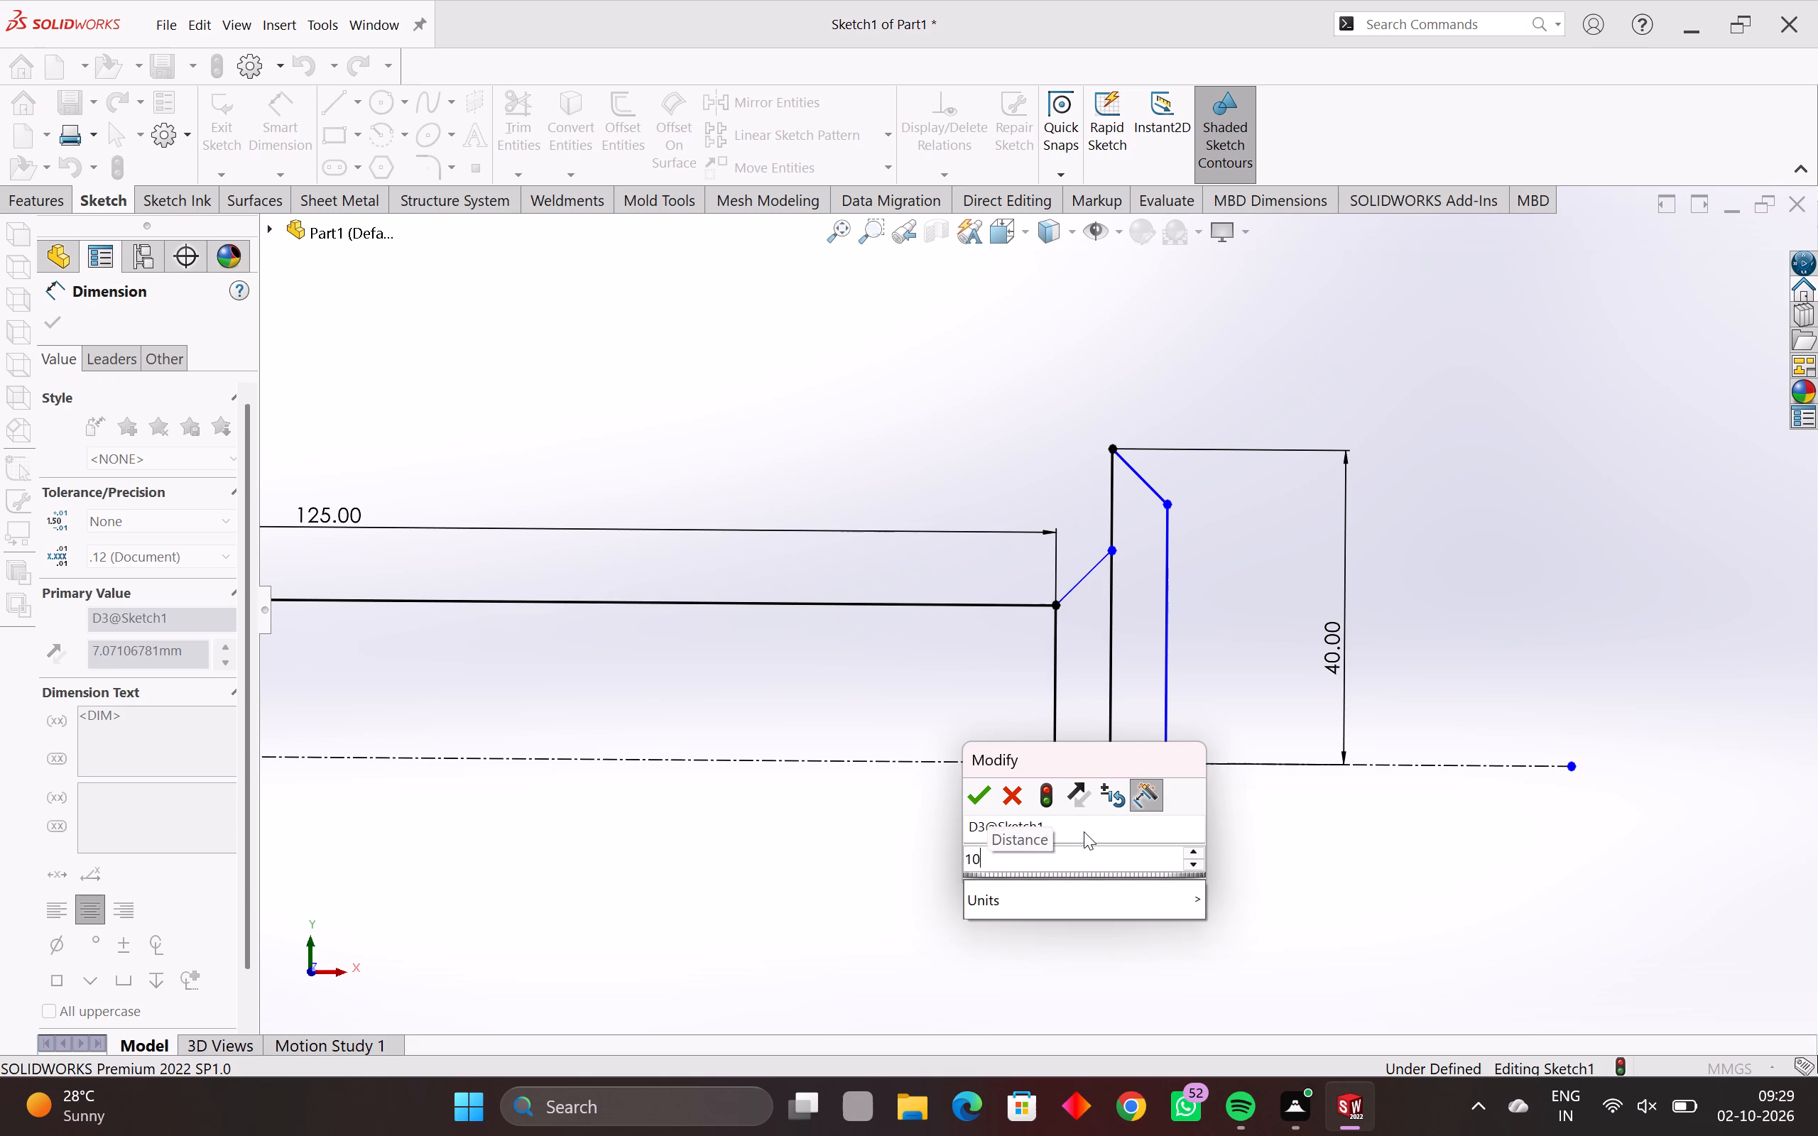
key(Return)
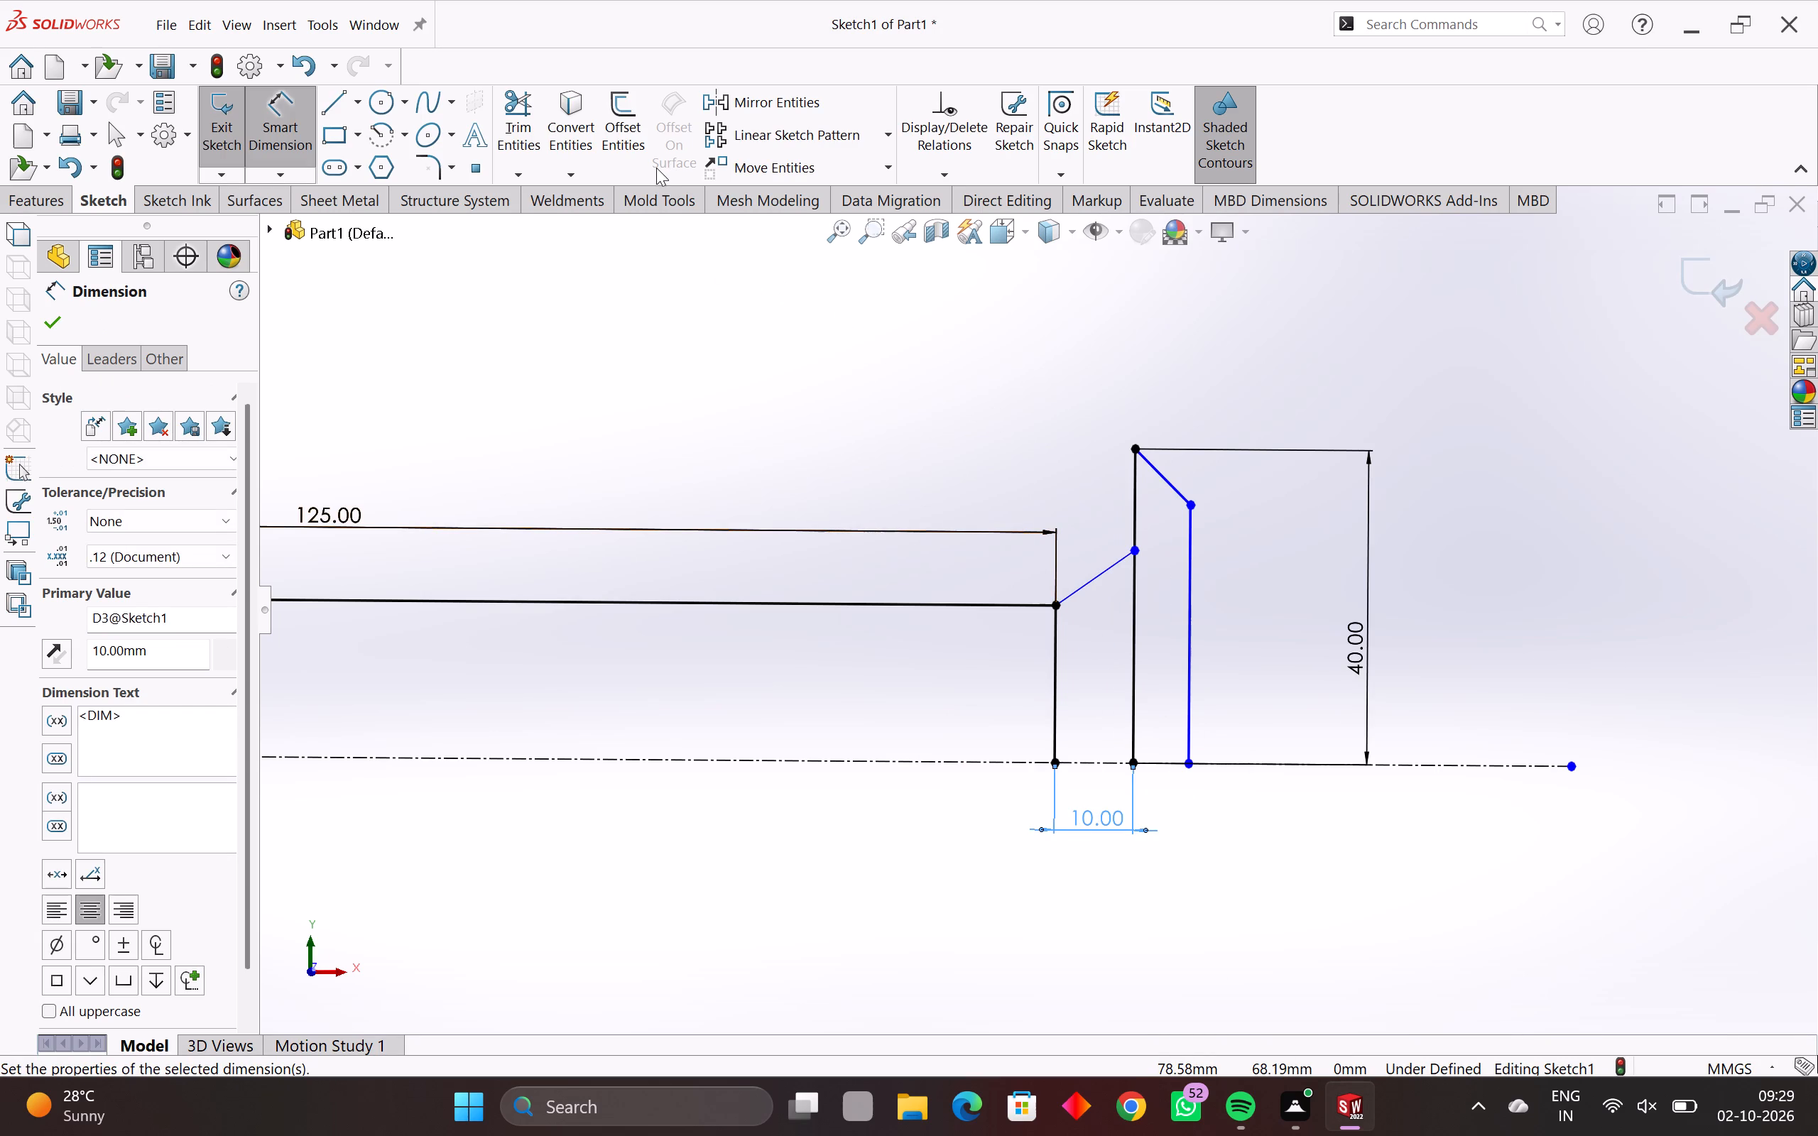
Dimension the horizontal distance between the 40 mm vertical line and the shorter vertical line beside it to 10 mm.
click(1133, 698)
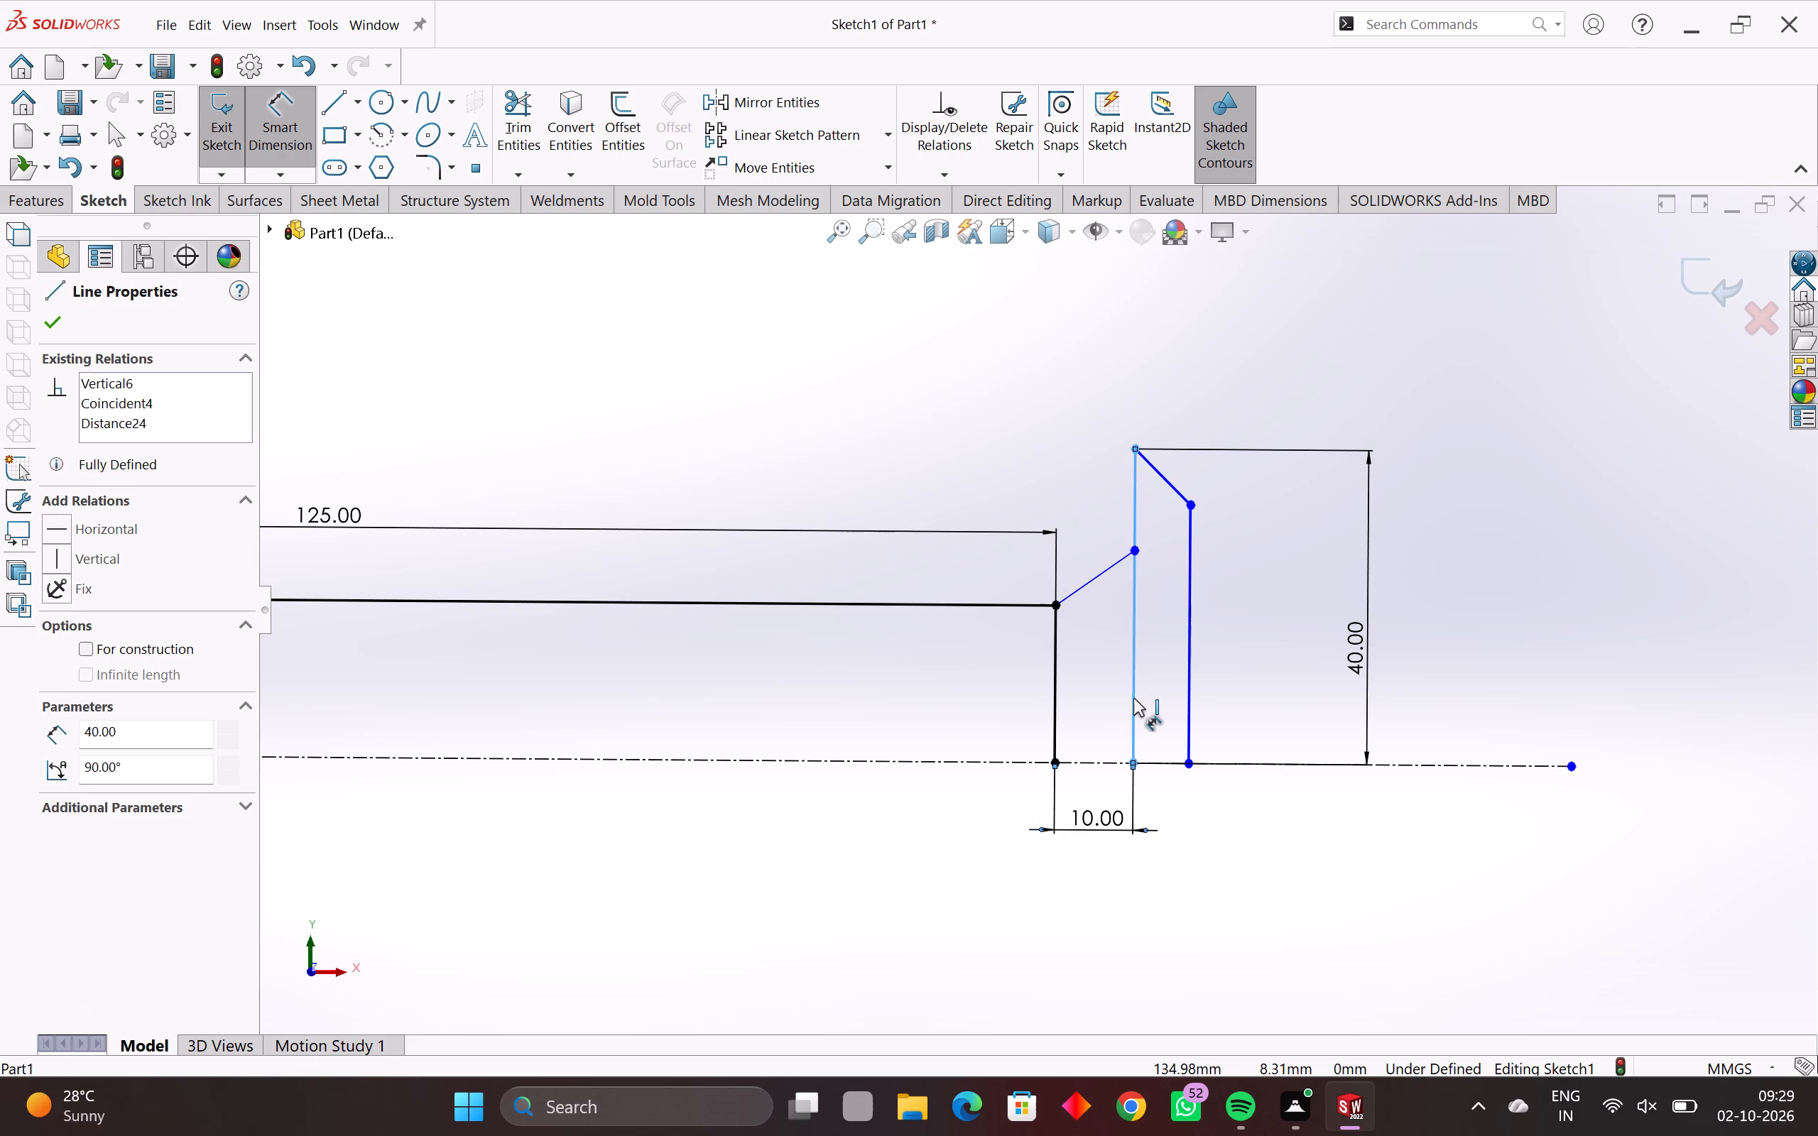
click(1189, 702)
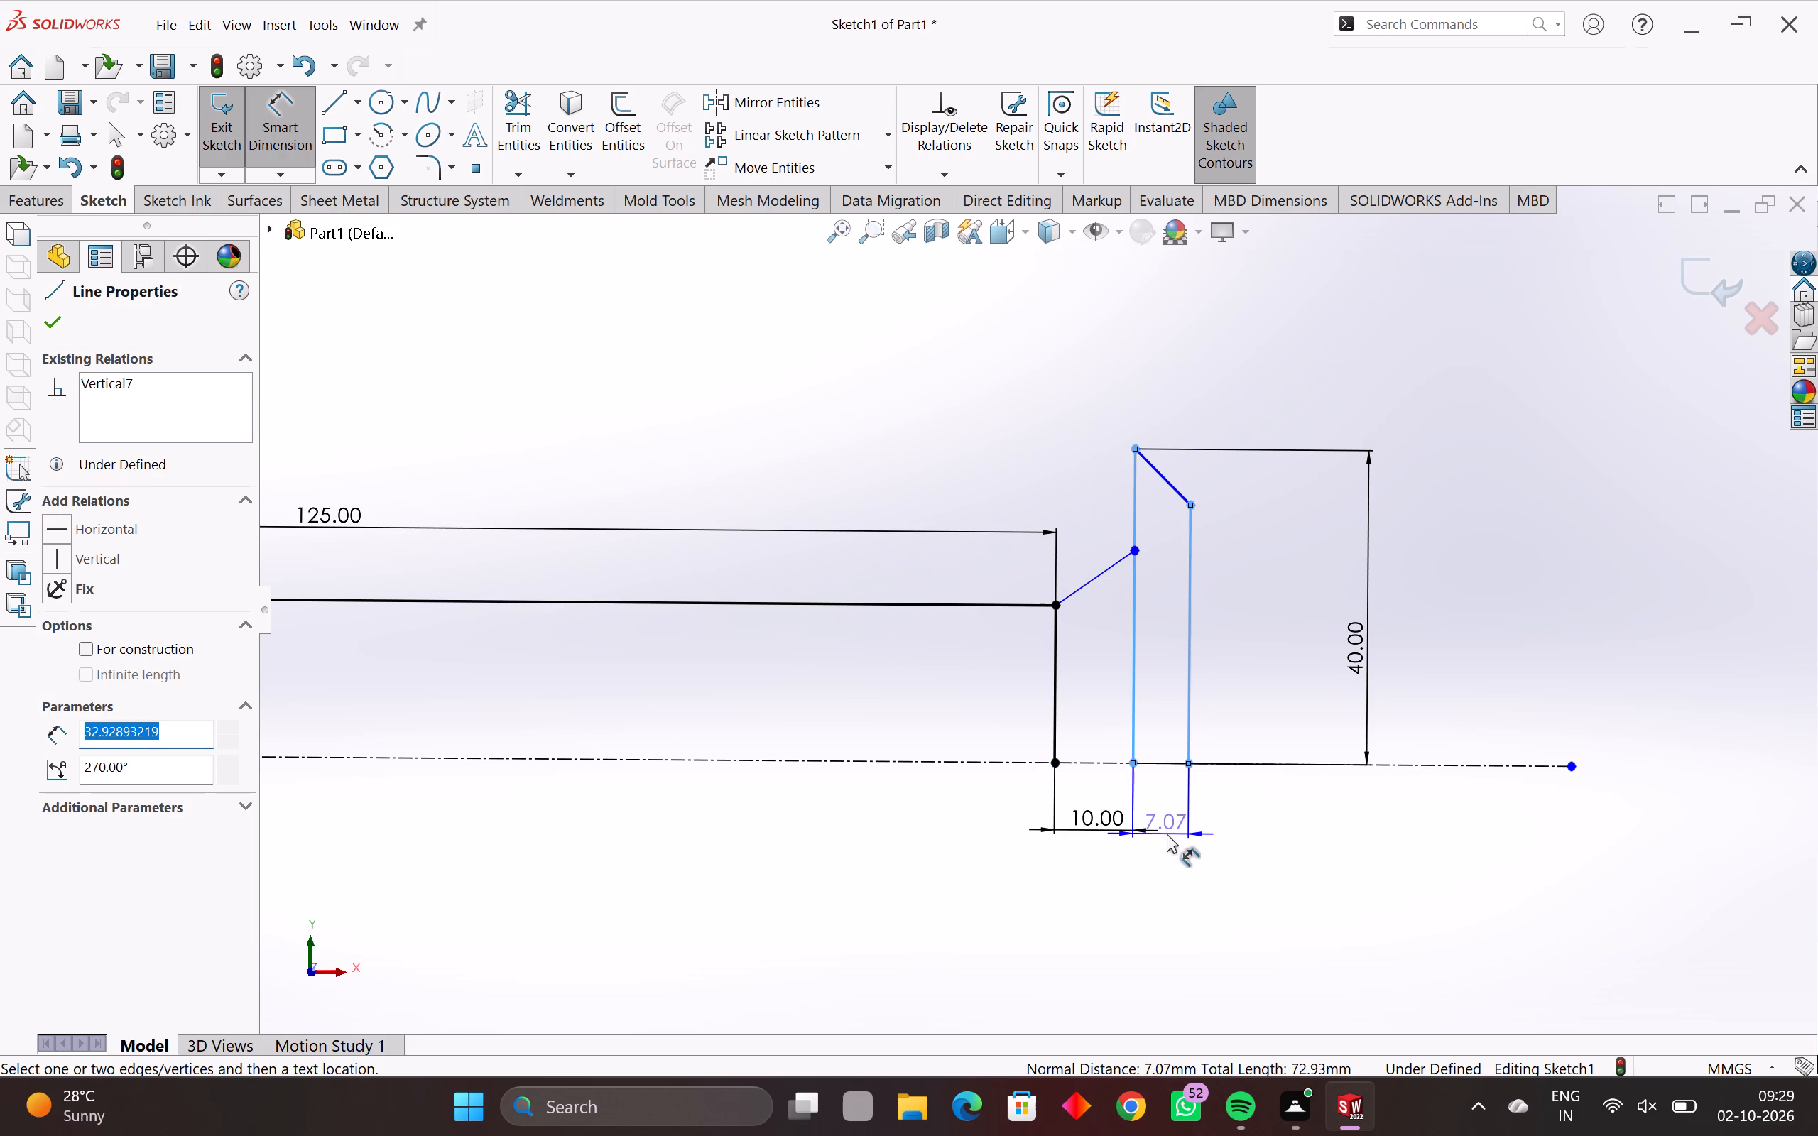
click(1168, 829)
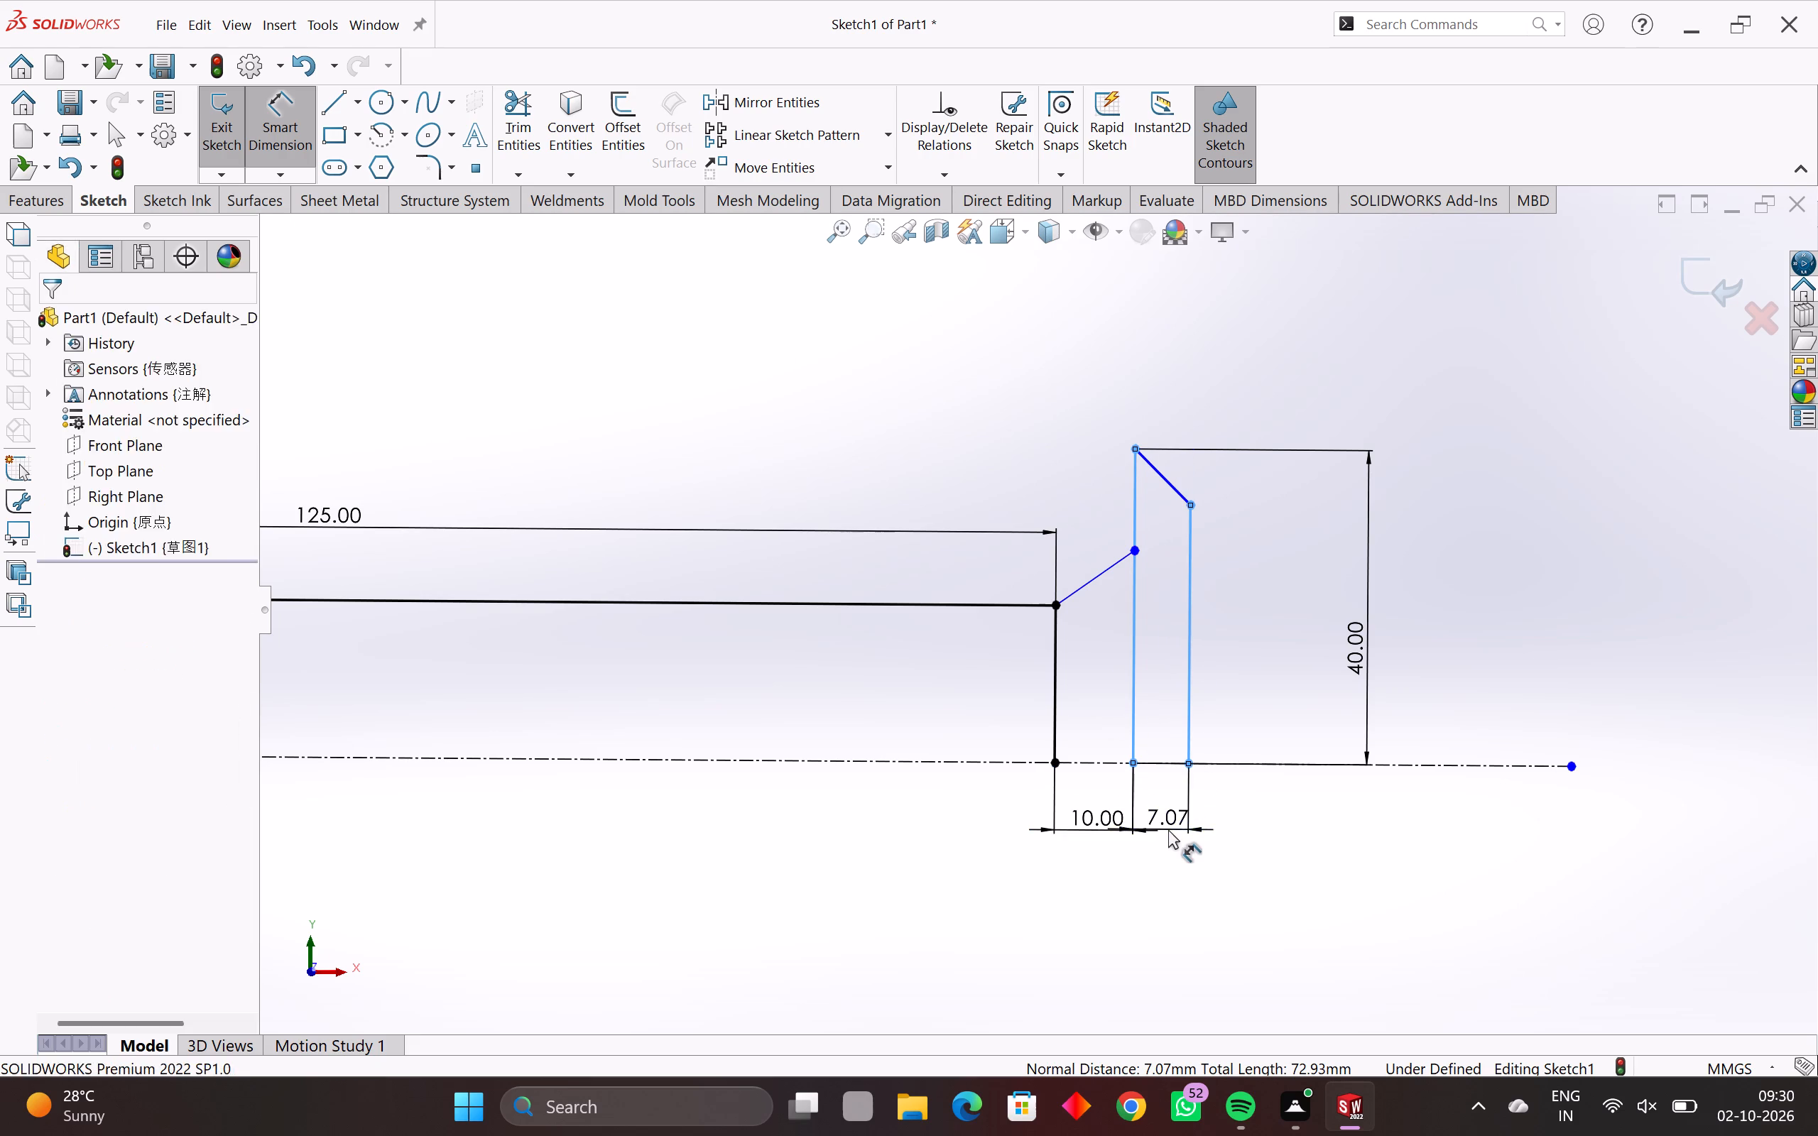
text(10)
key(Return)
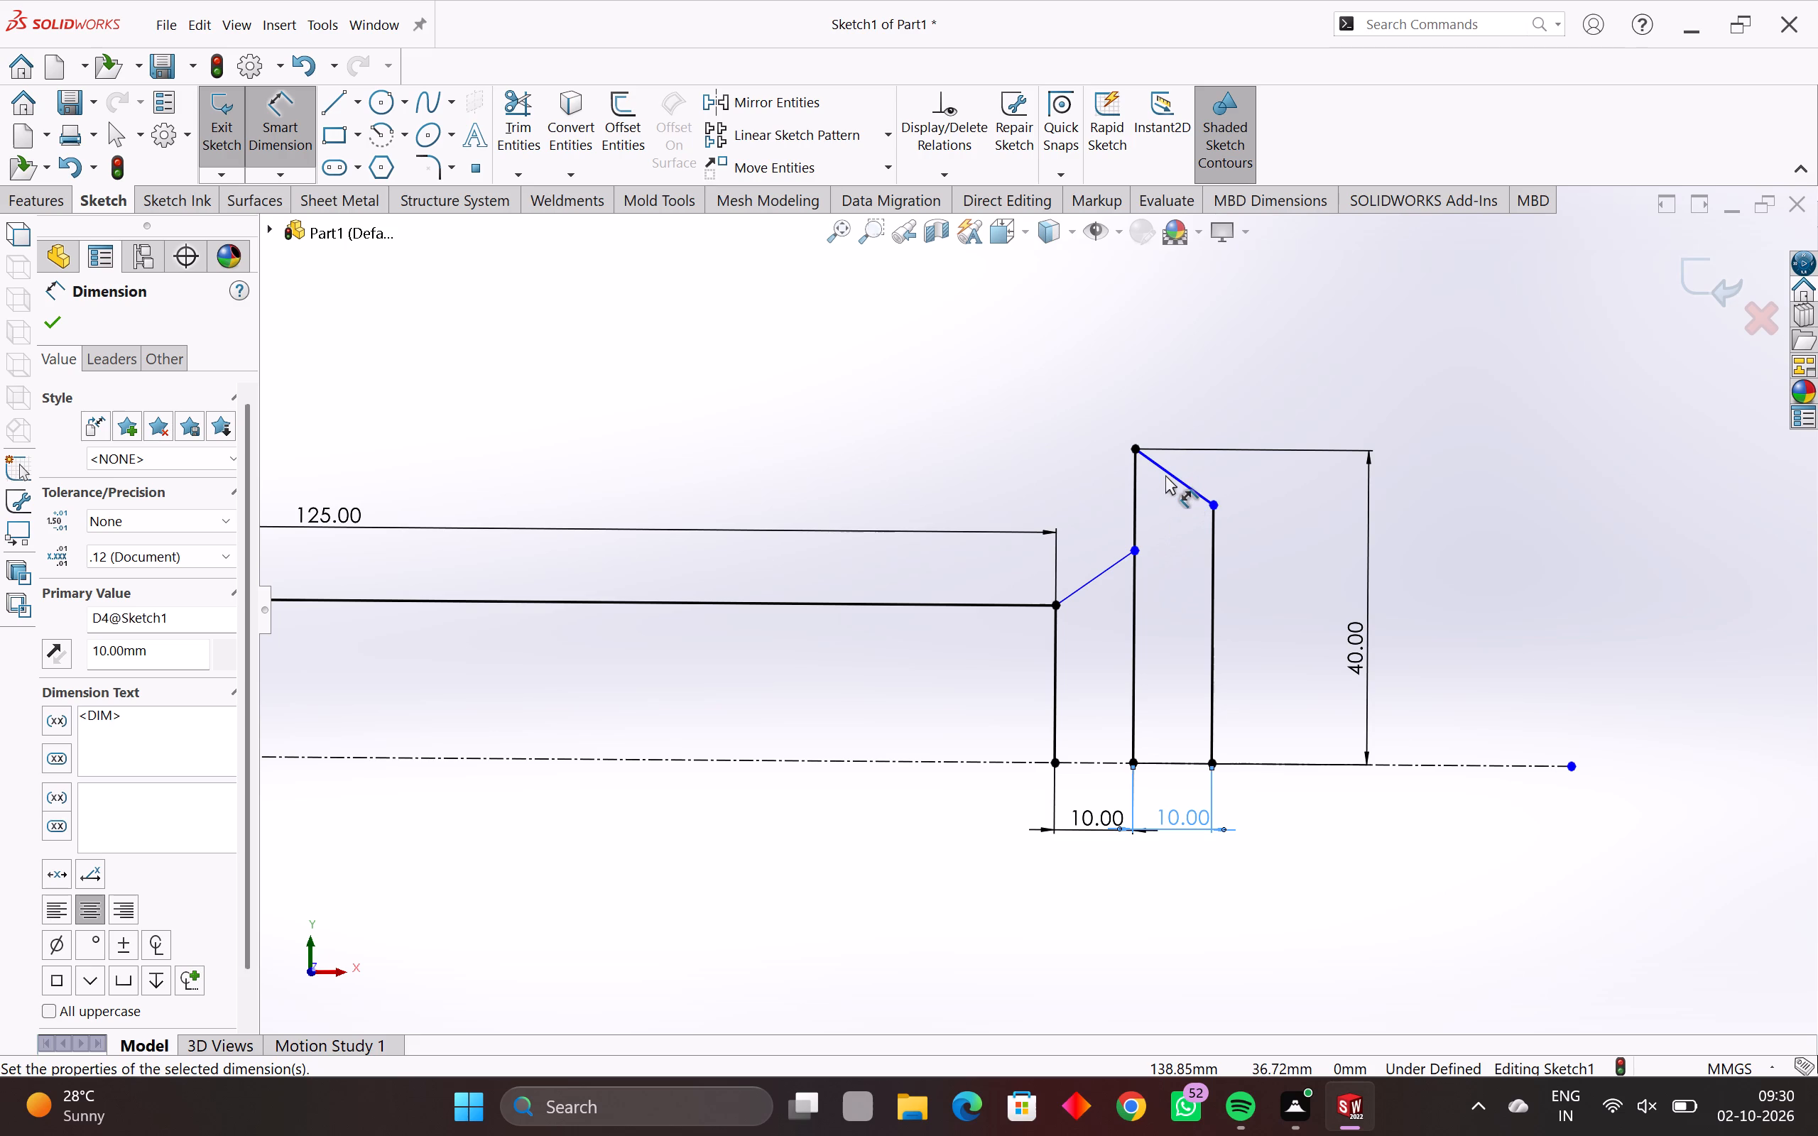
Dimension the length of the upper slanted line with Smart Dimension.
click(1216, 447)
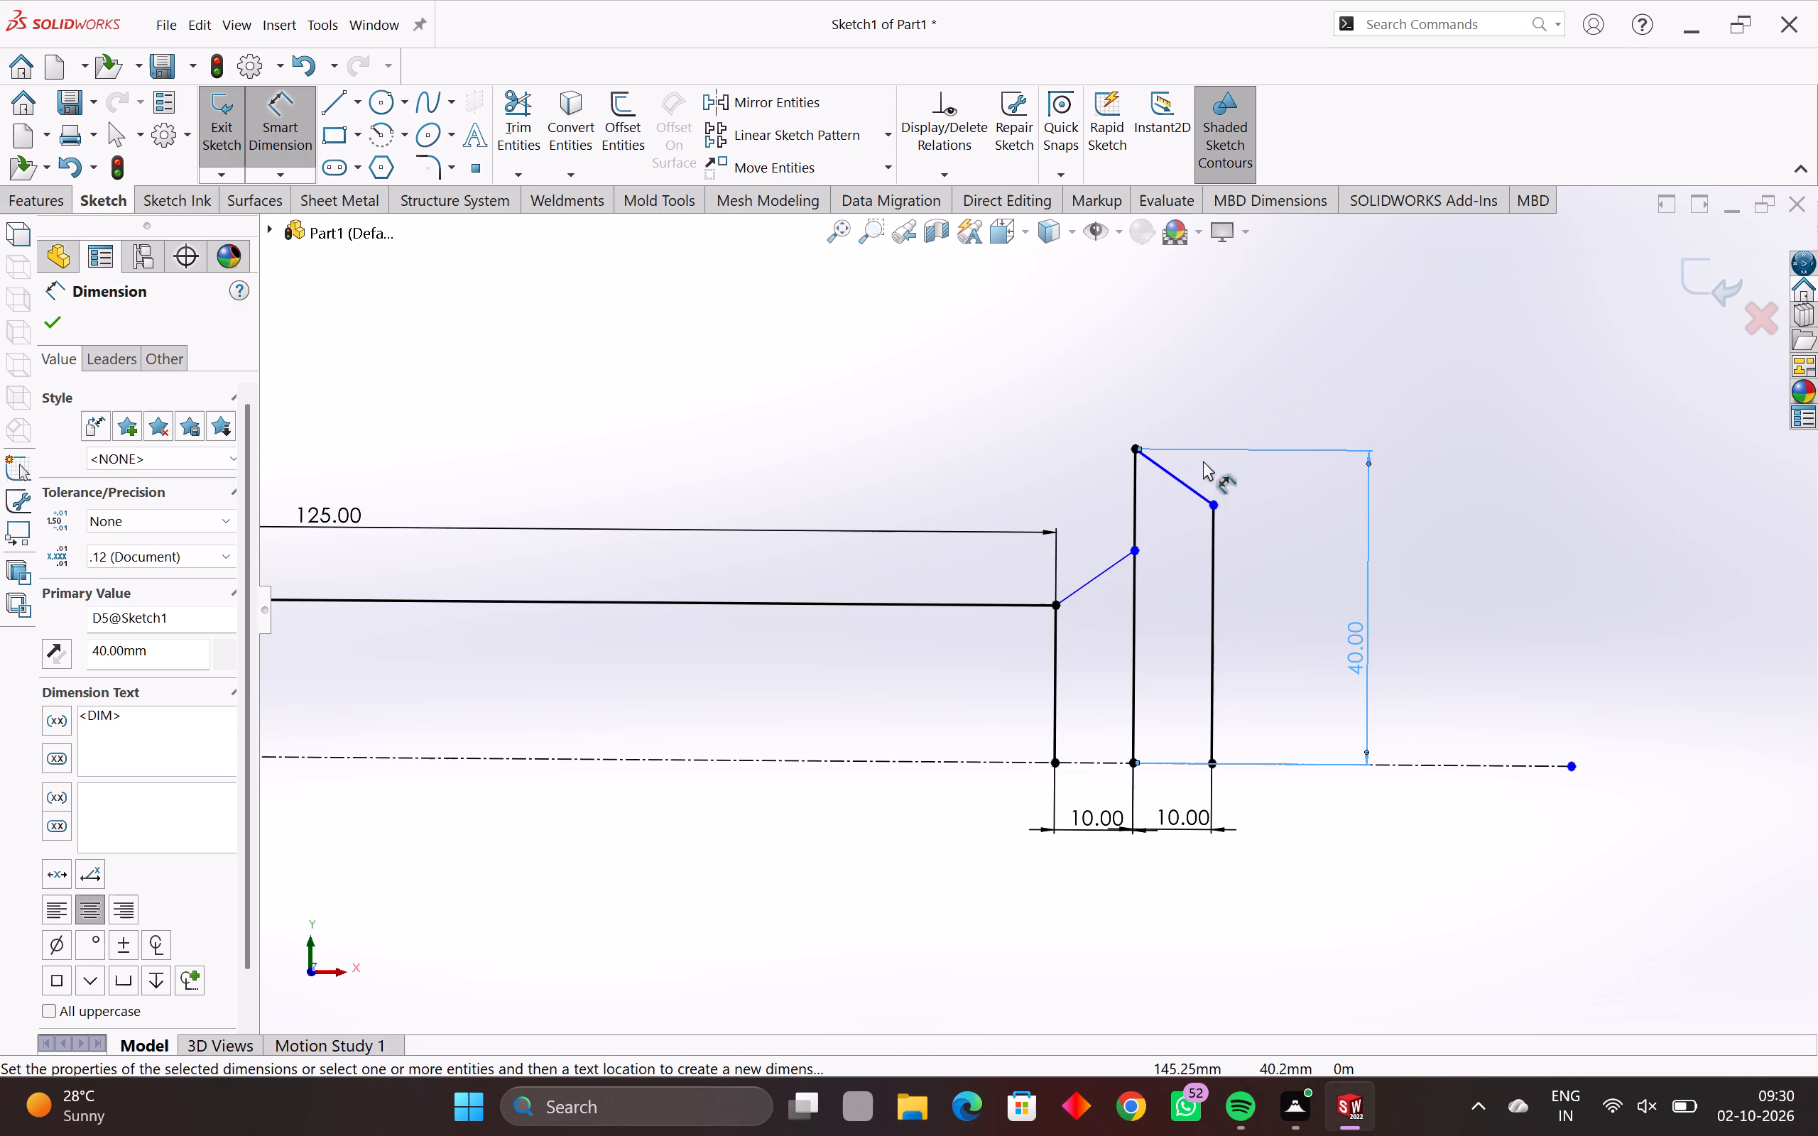
click(1185, 484)
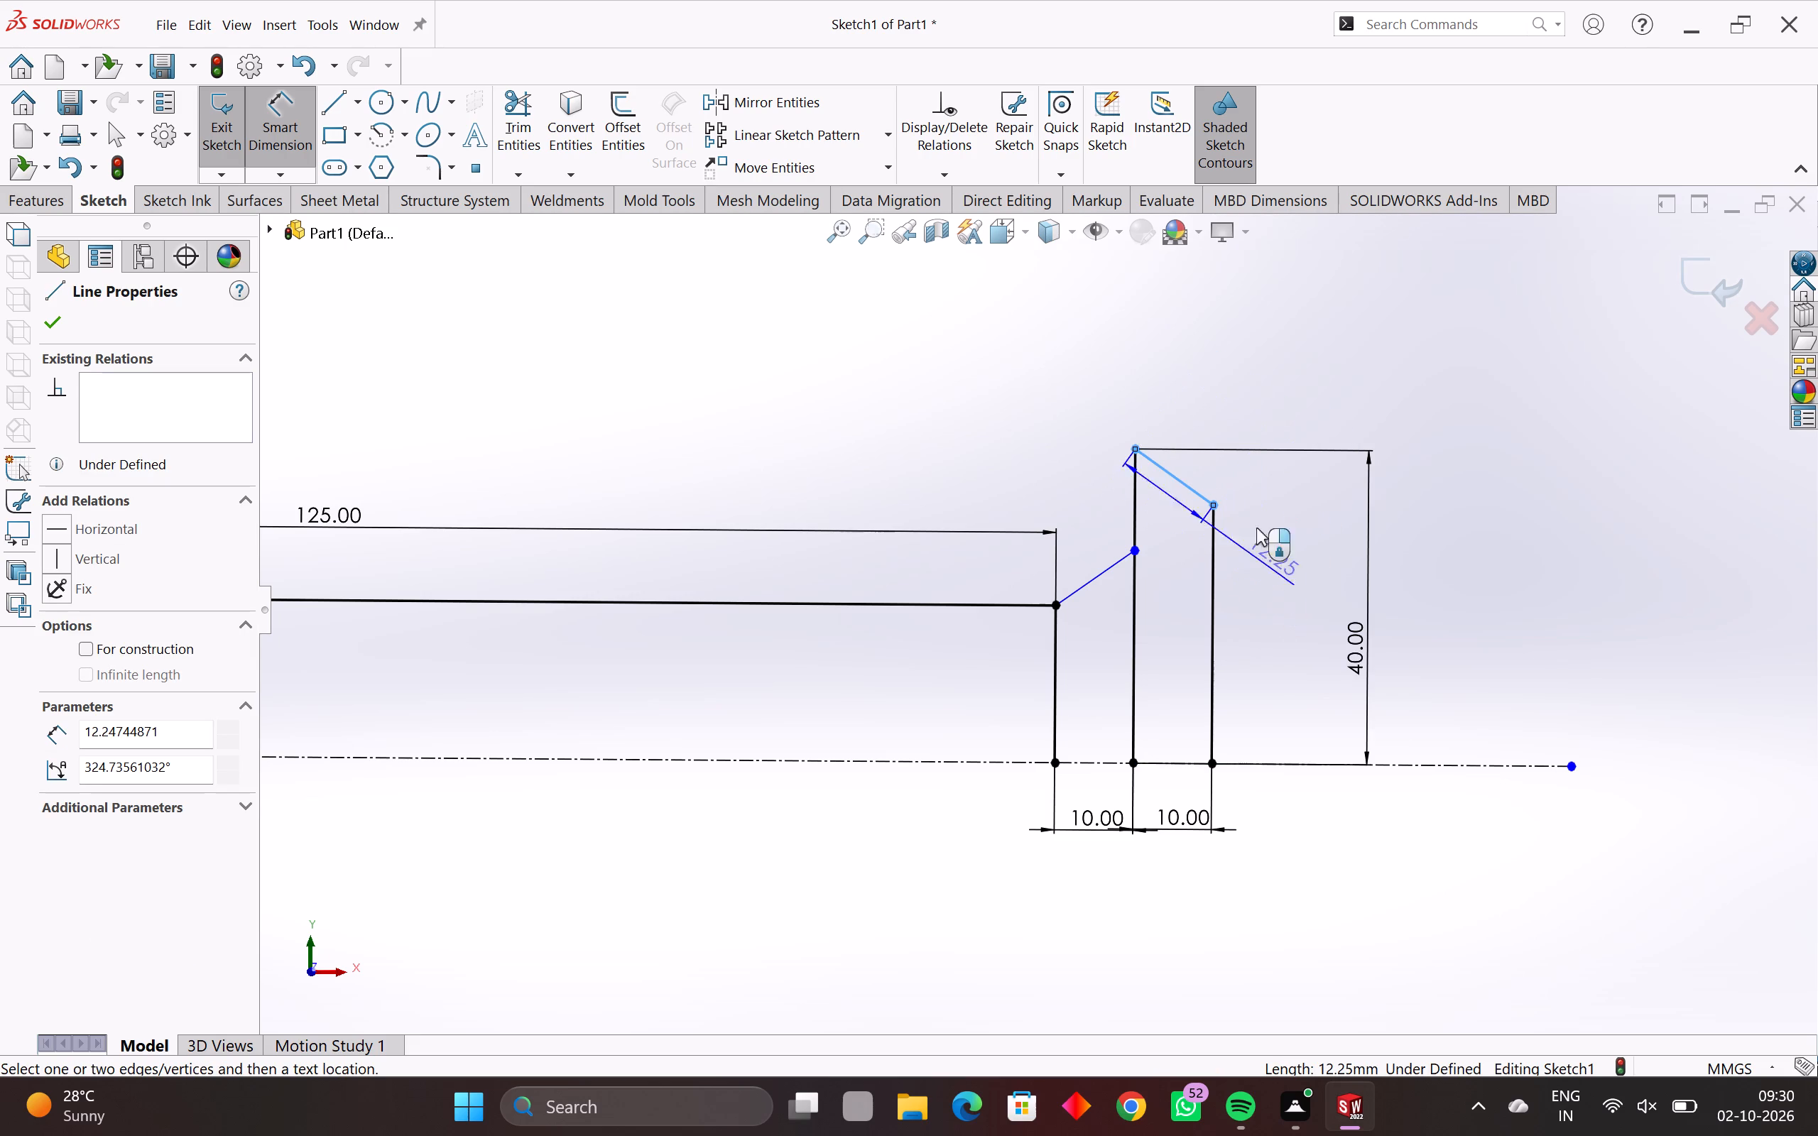
click(1227, 366)
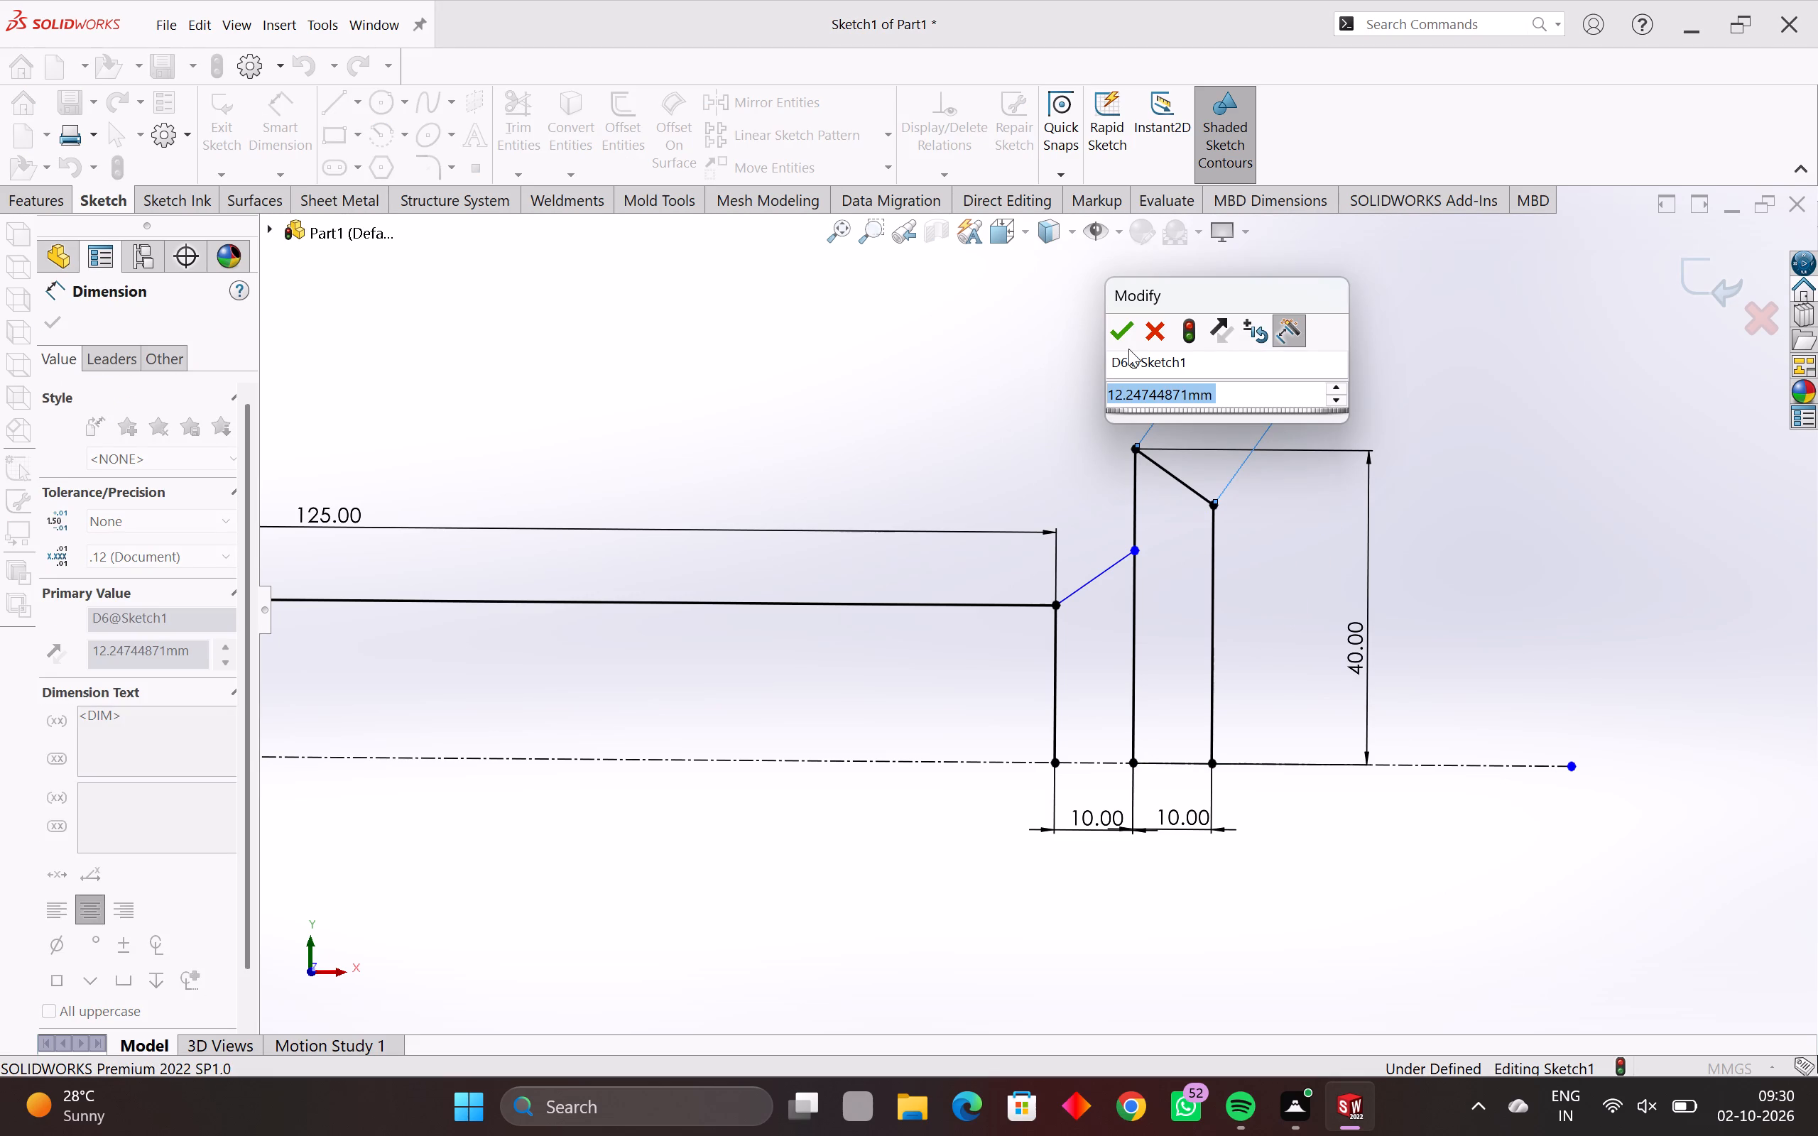
key(Escape)
key(Escape)
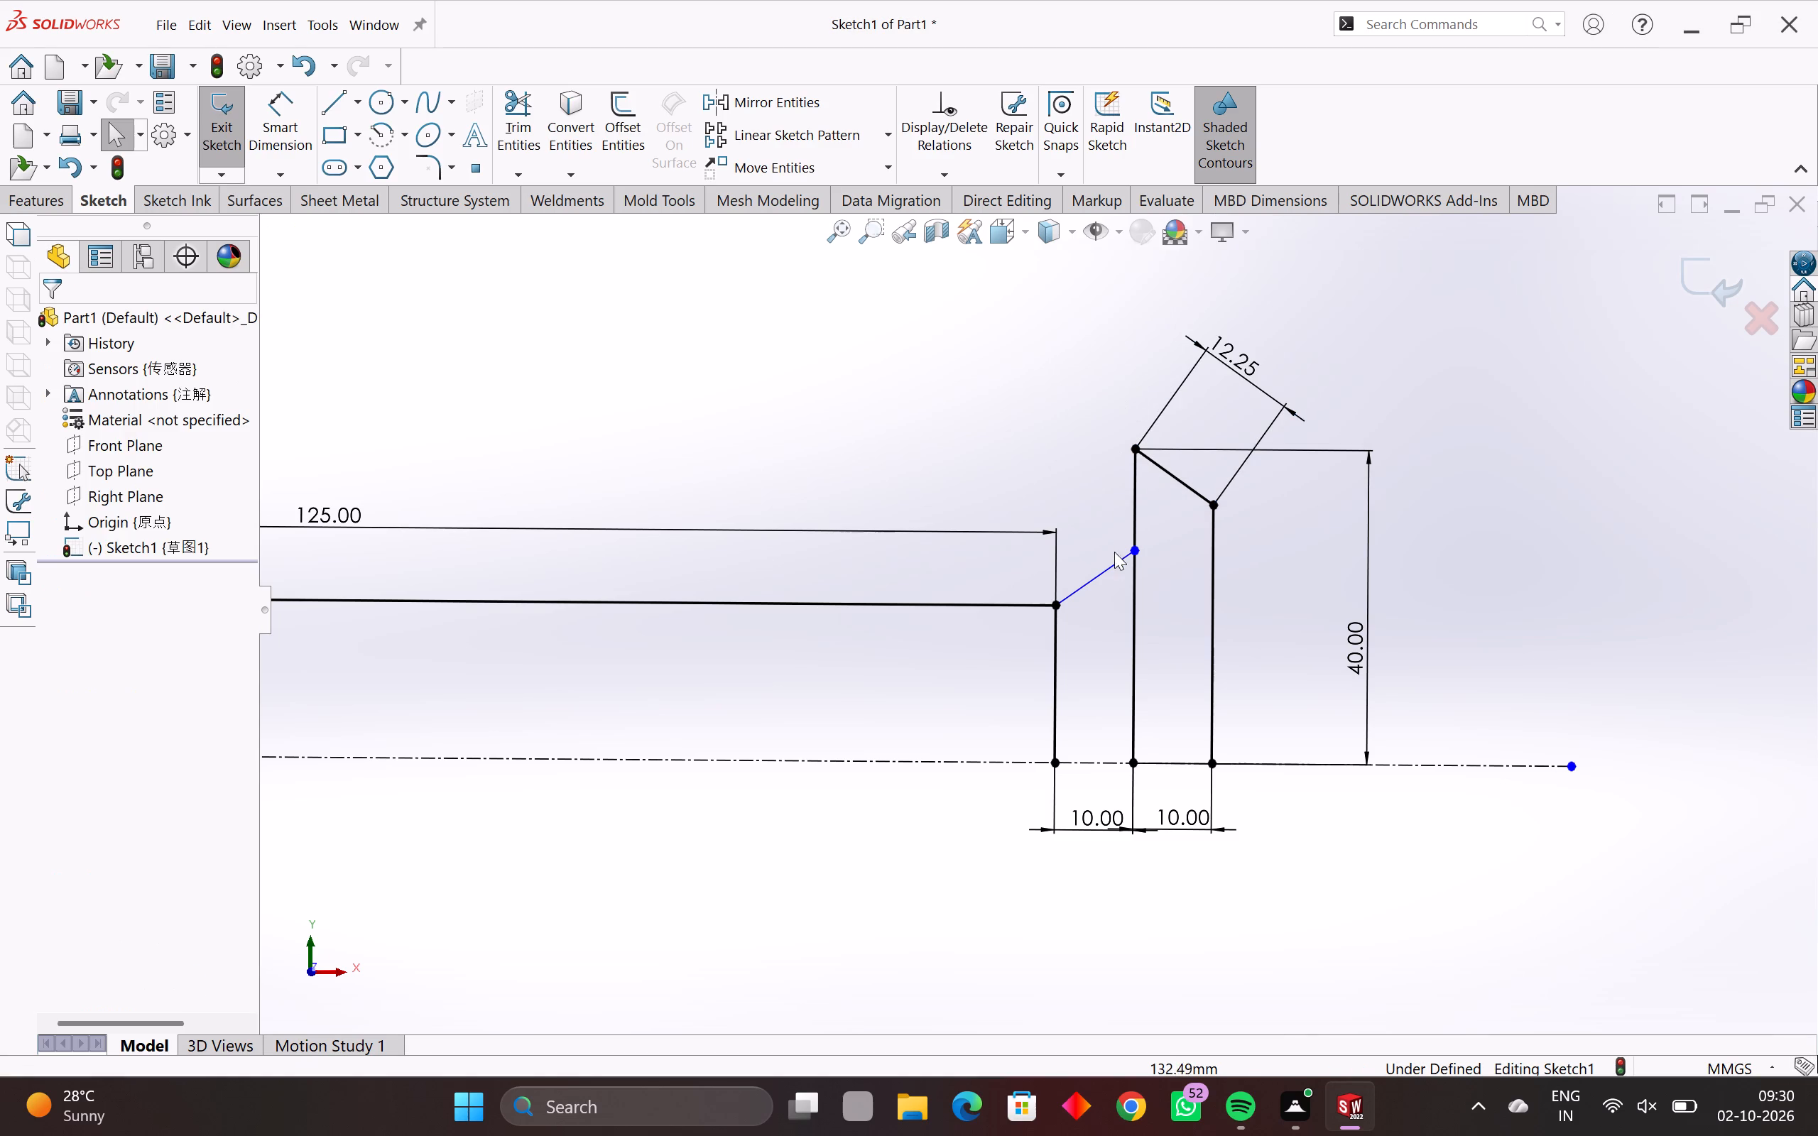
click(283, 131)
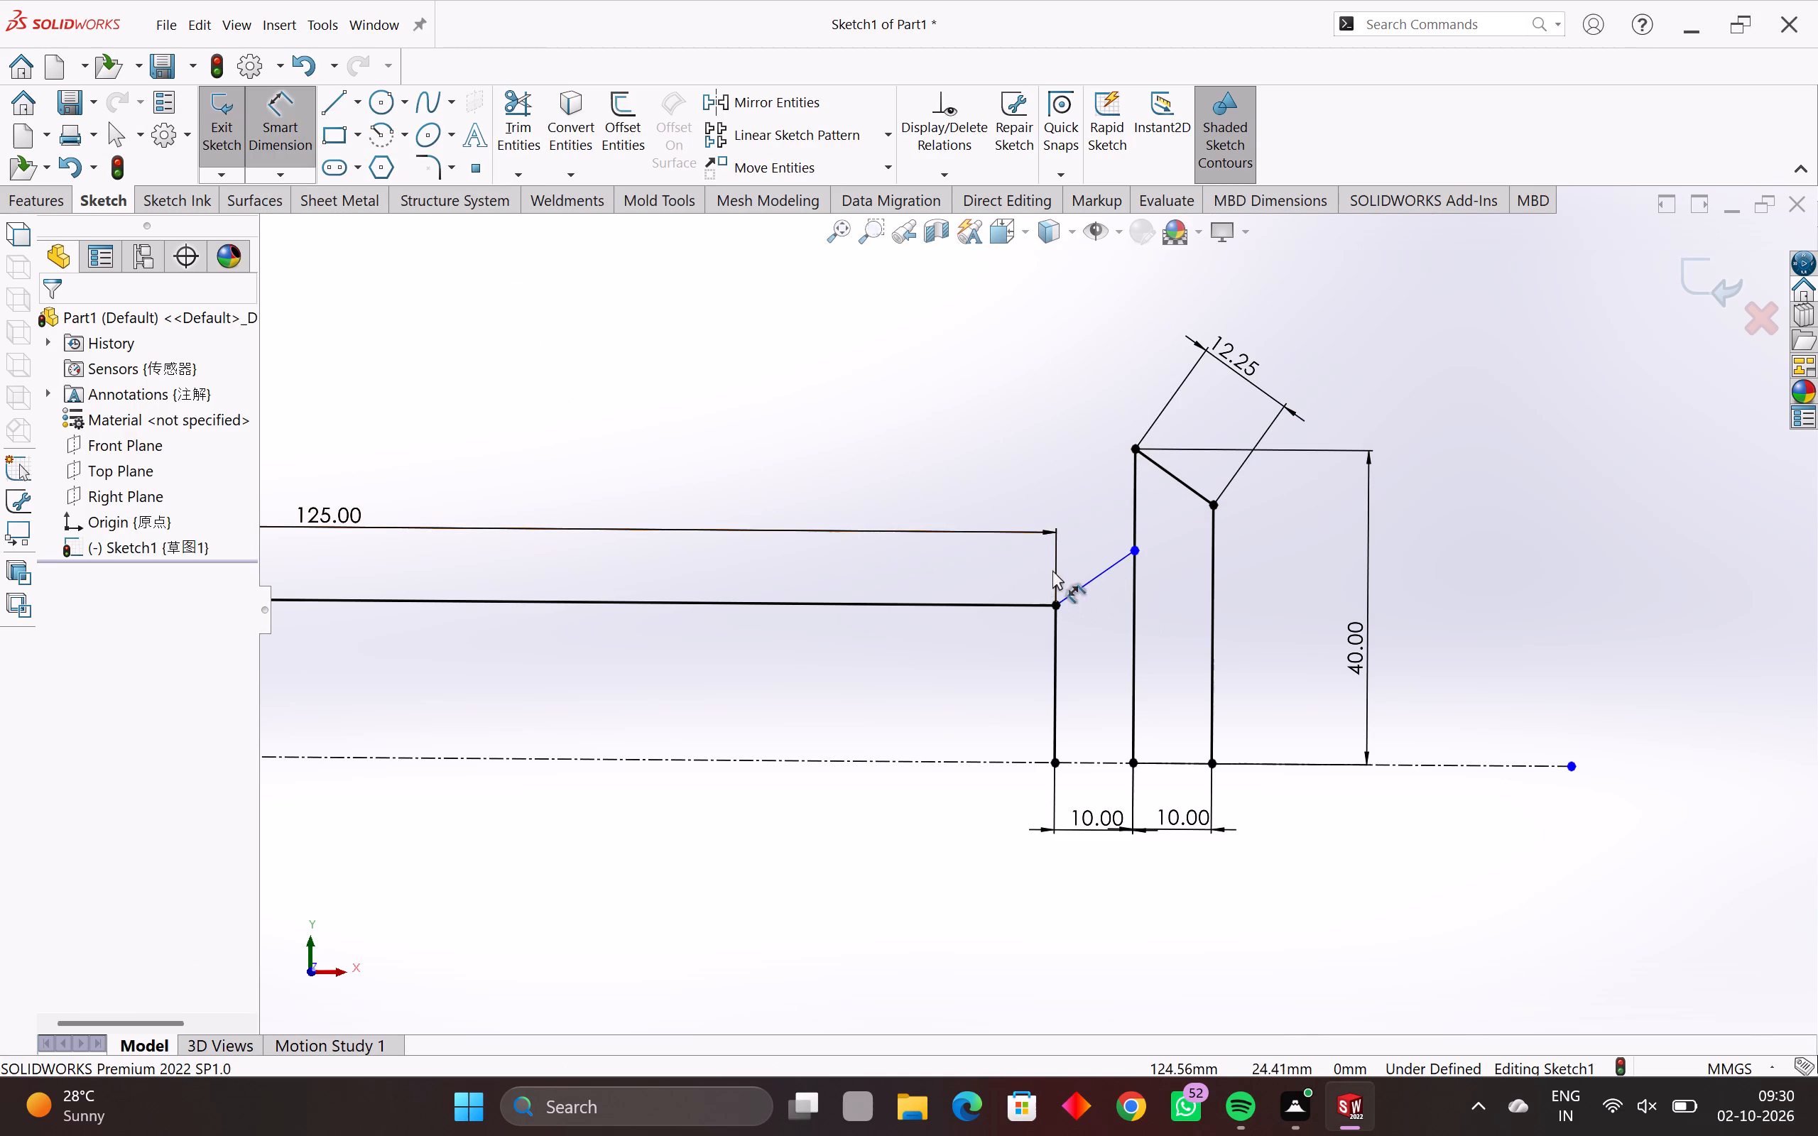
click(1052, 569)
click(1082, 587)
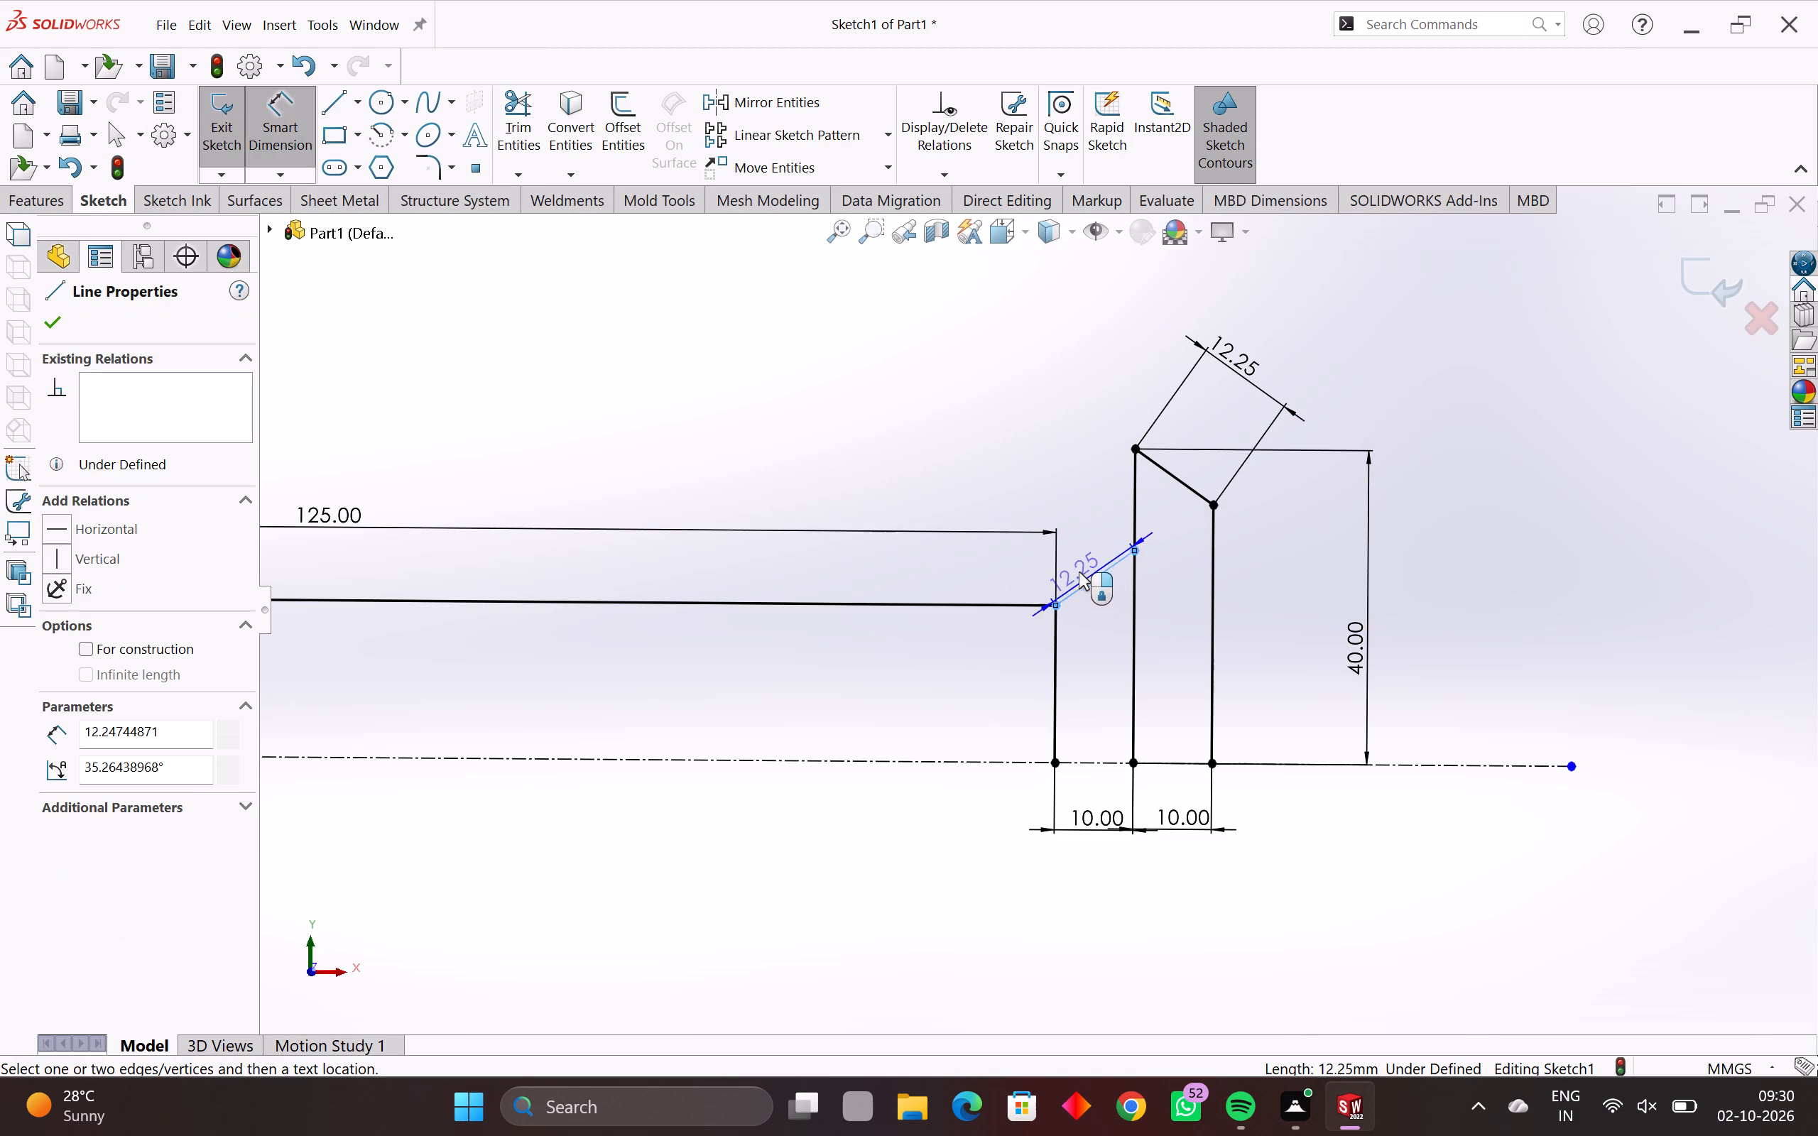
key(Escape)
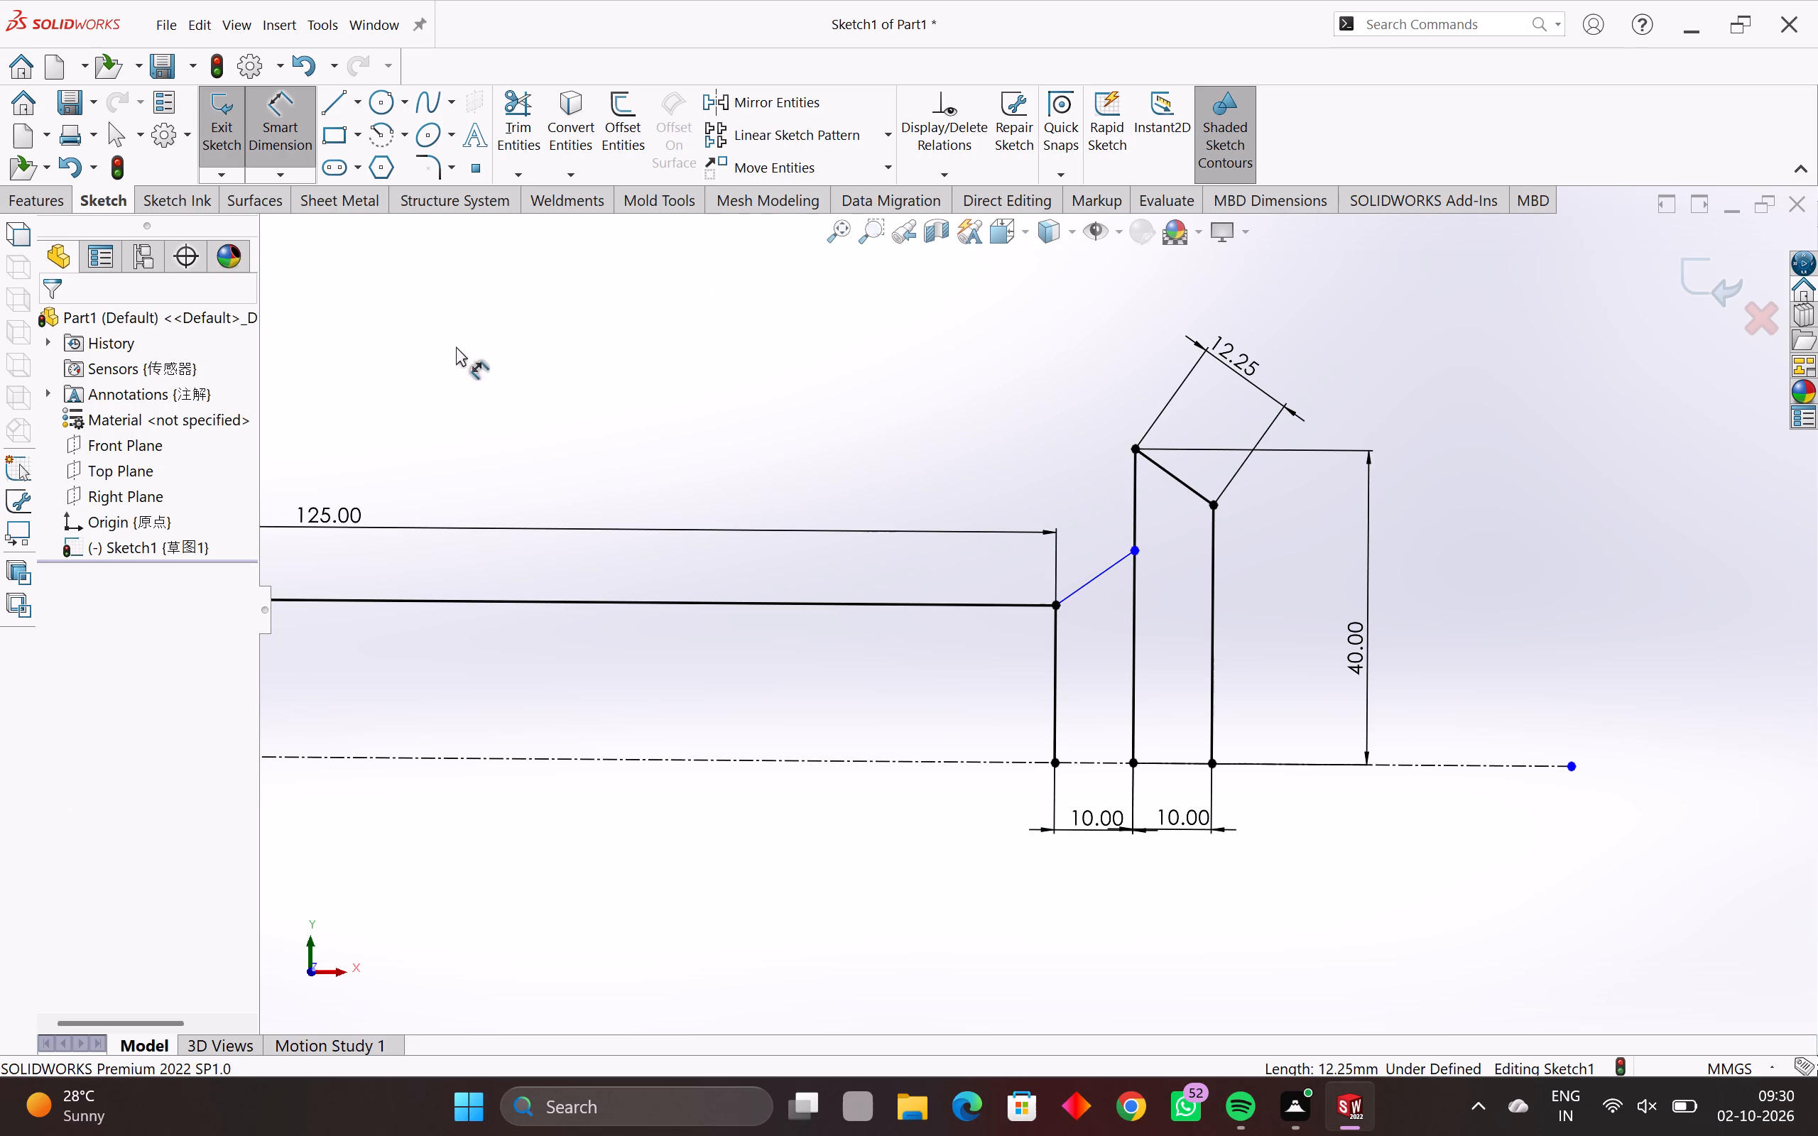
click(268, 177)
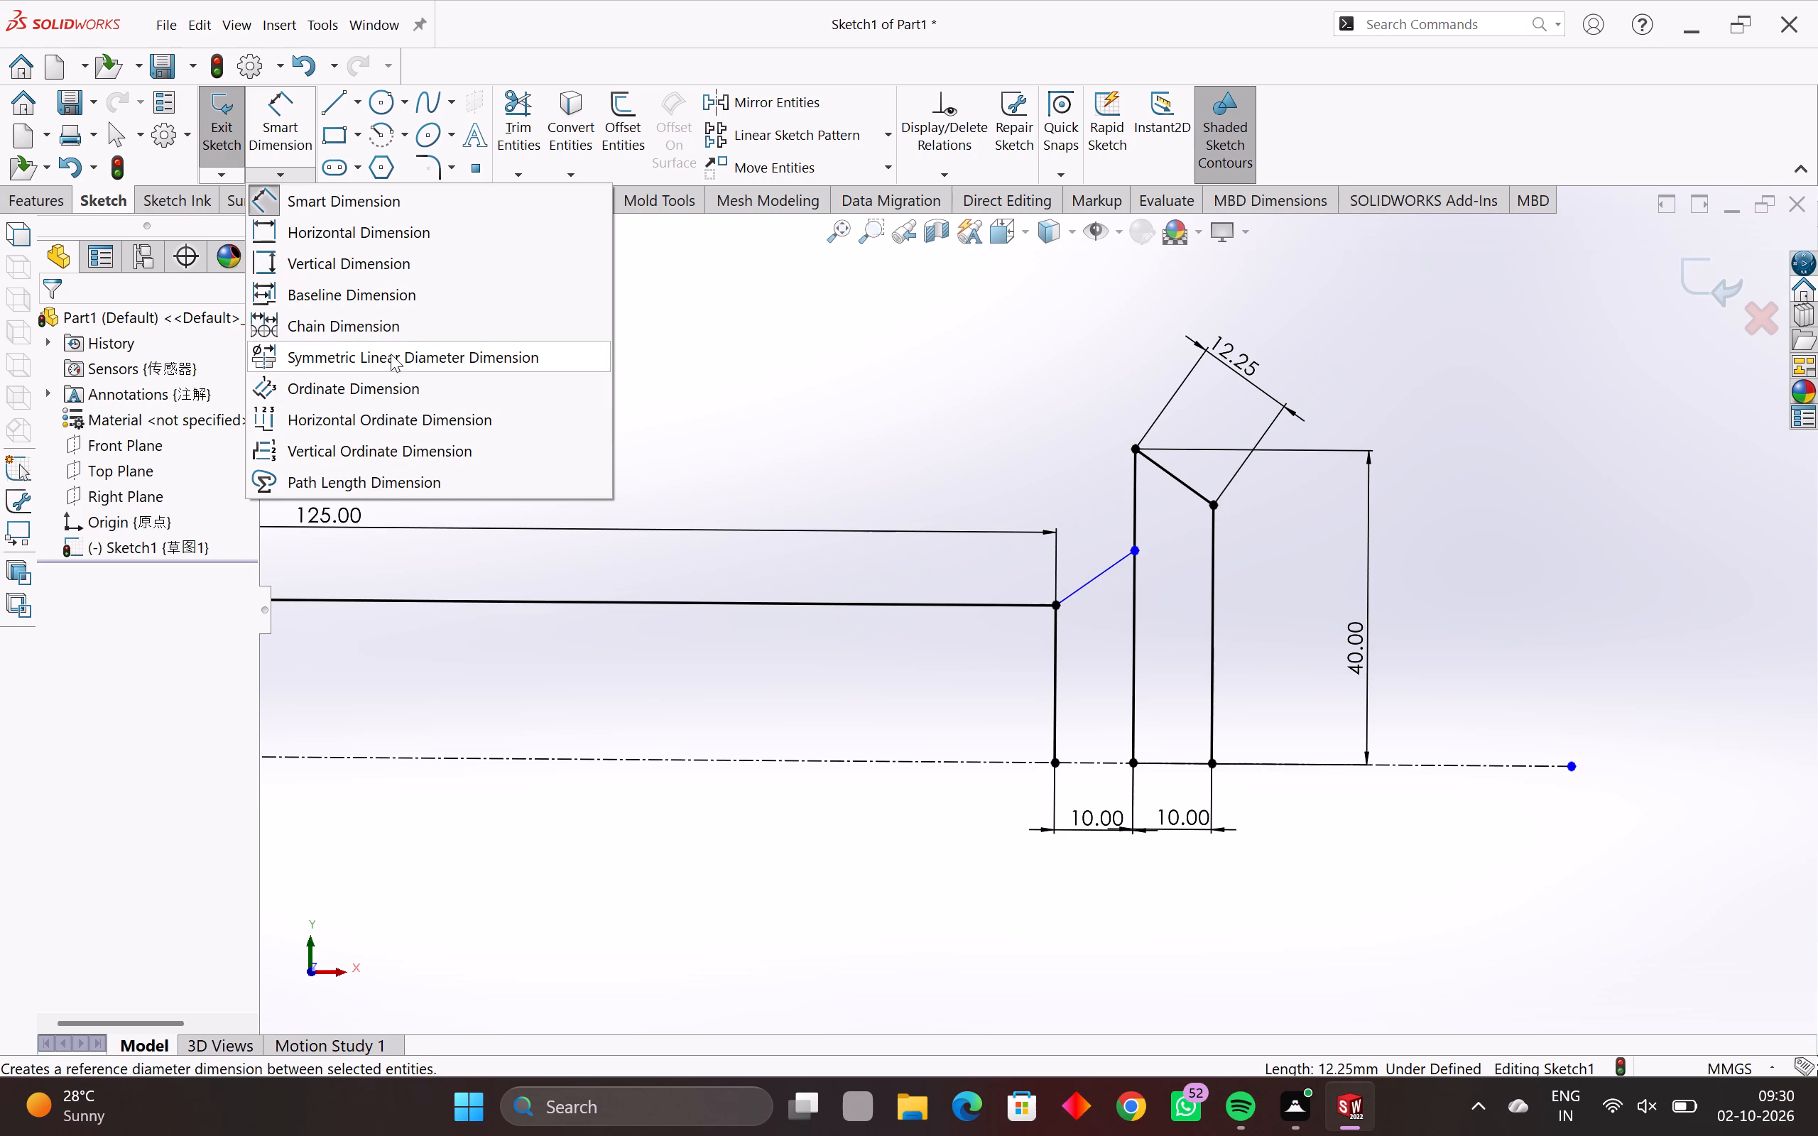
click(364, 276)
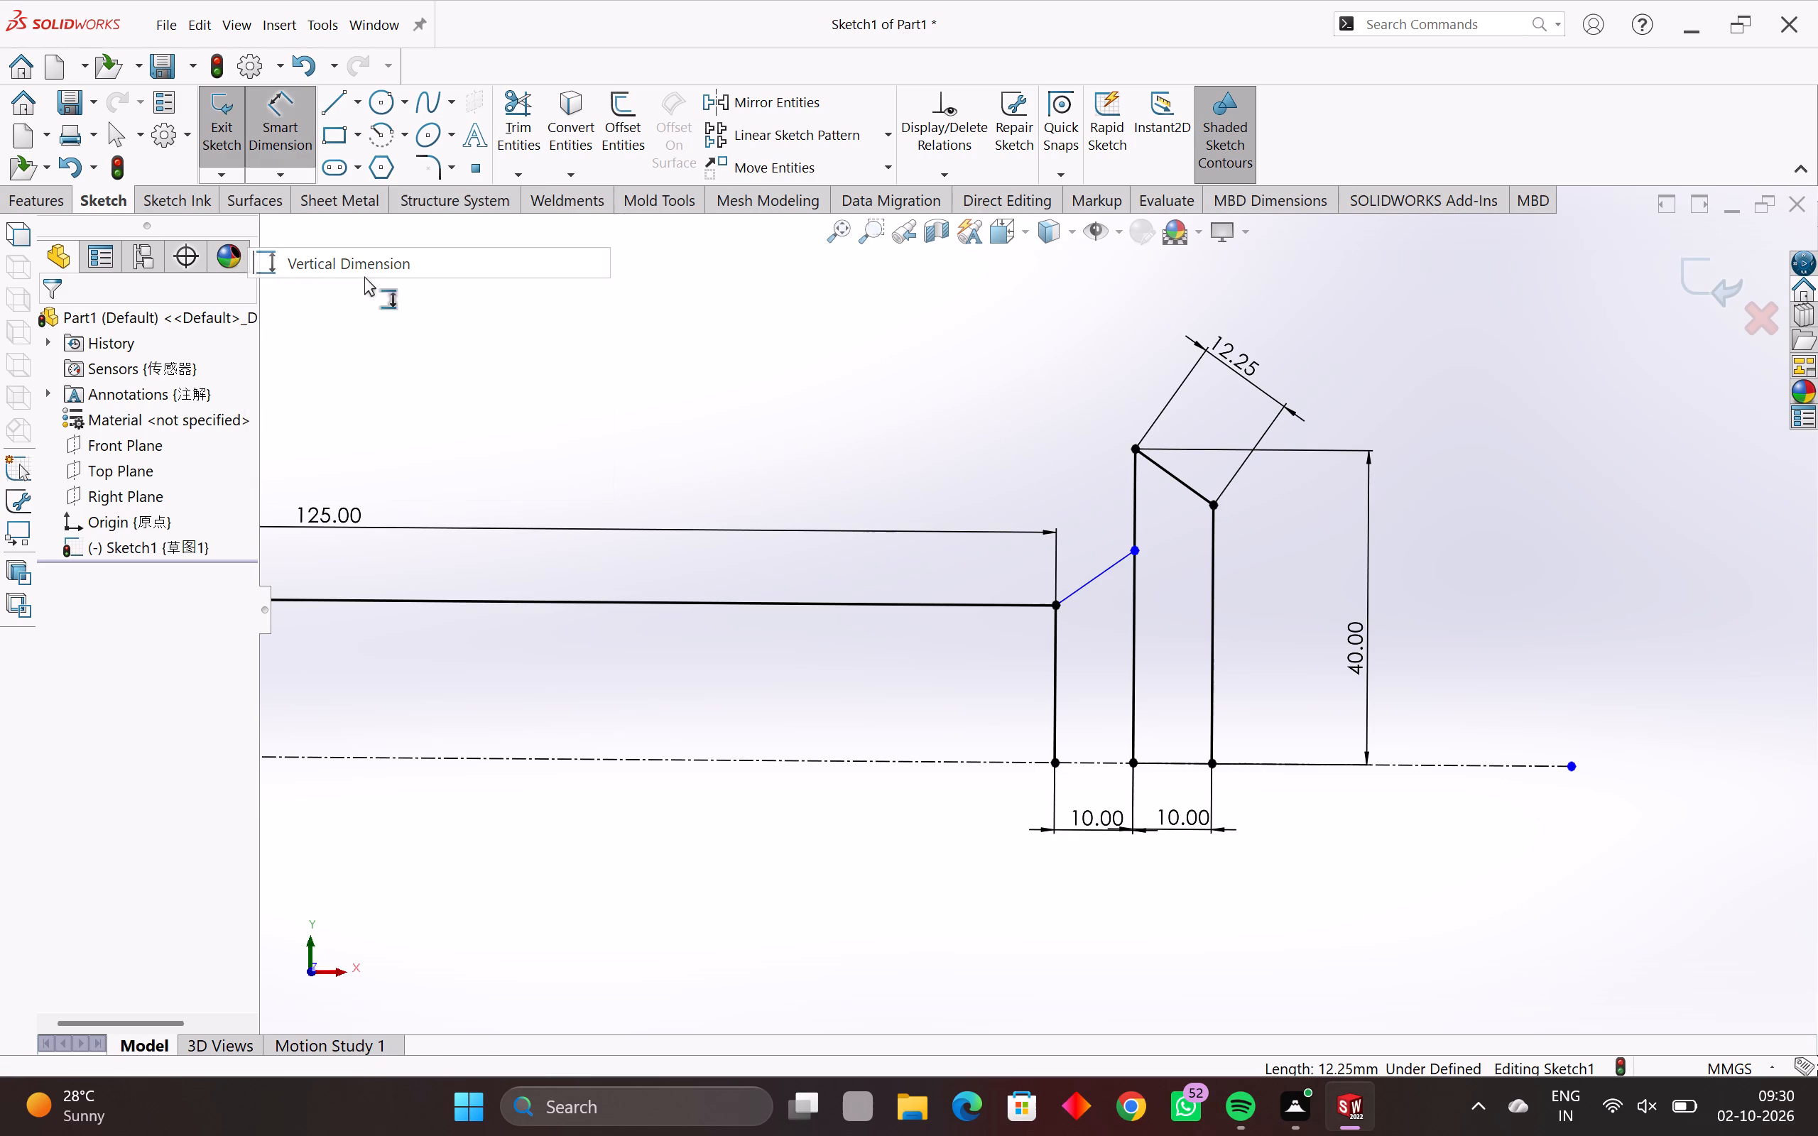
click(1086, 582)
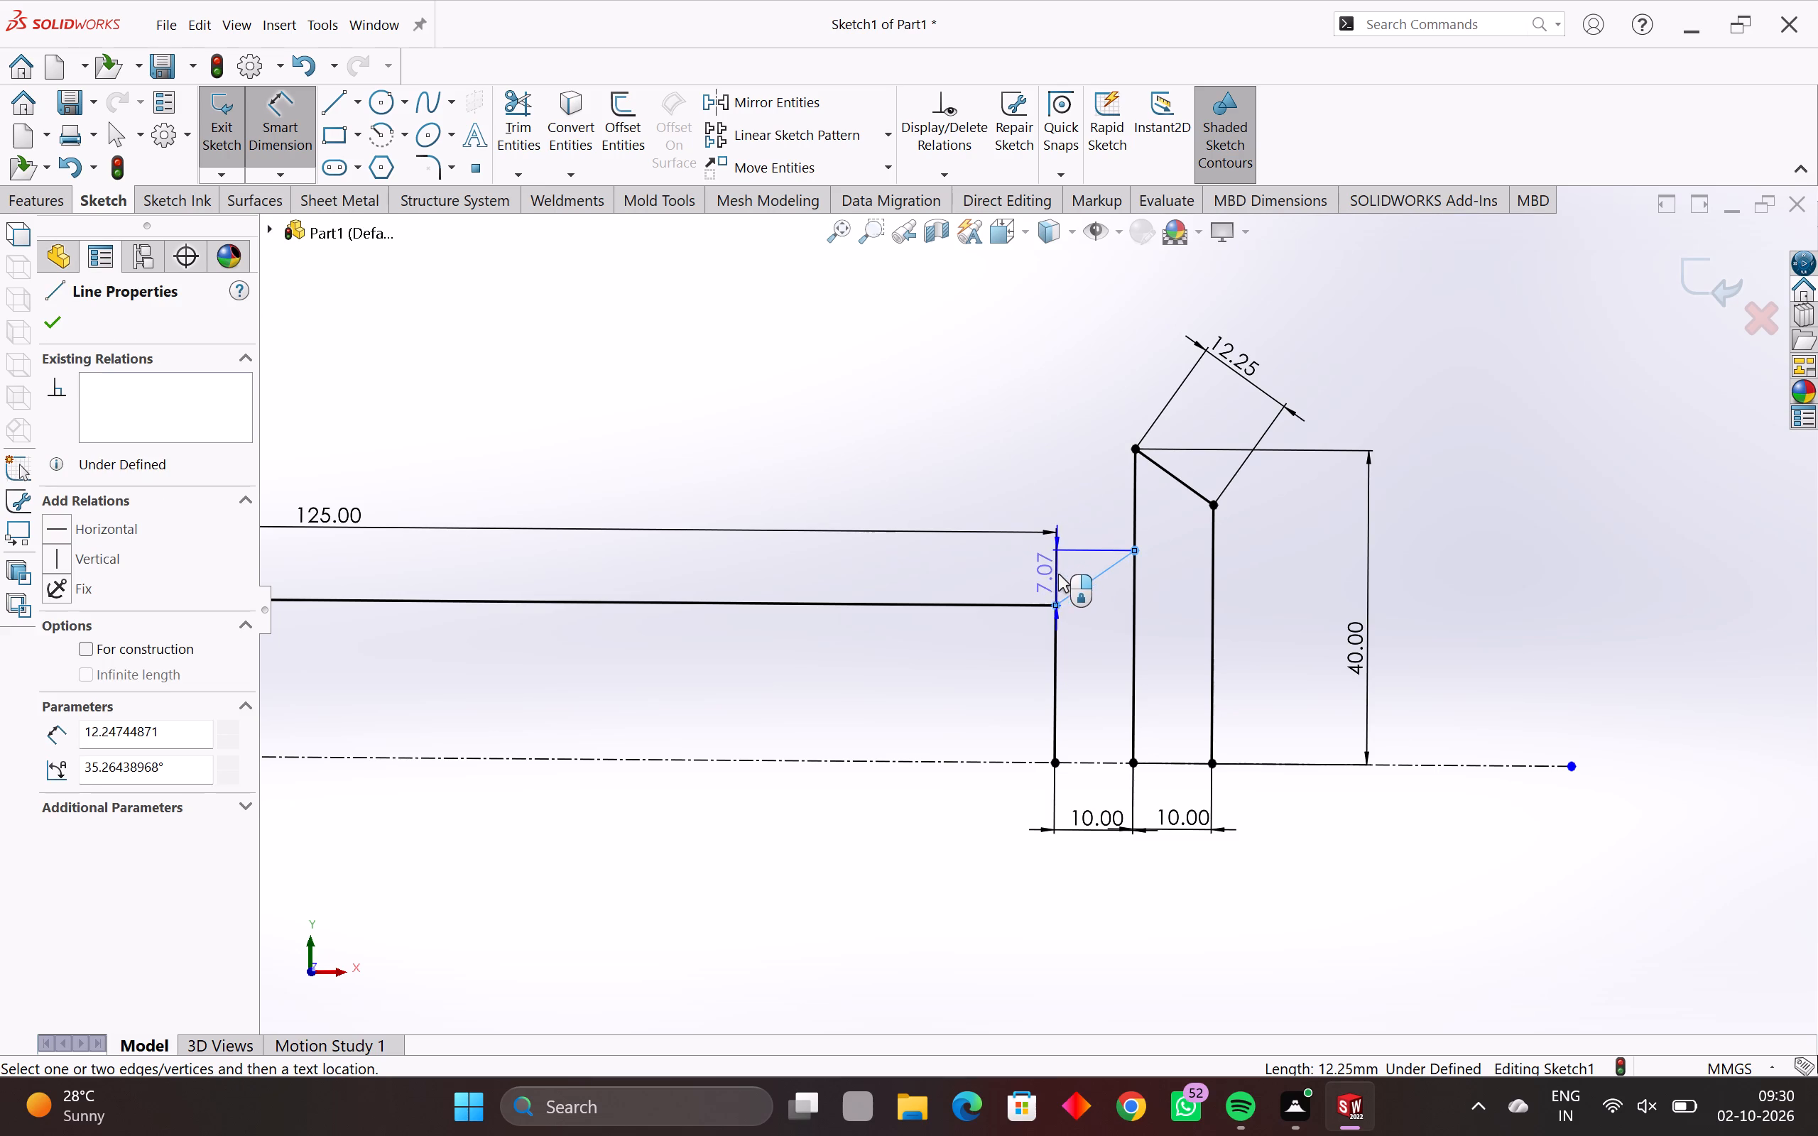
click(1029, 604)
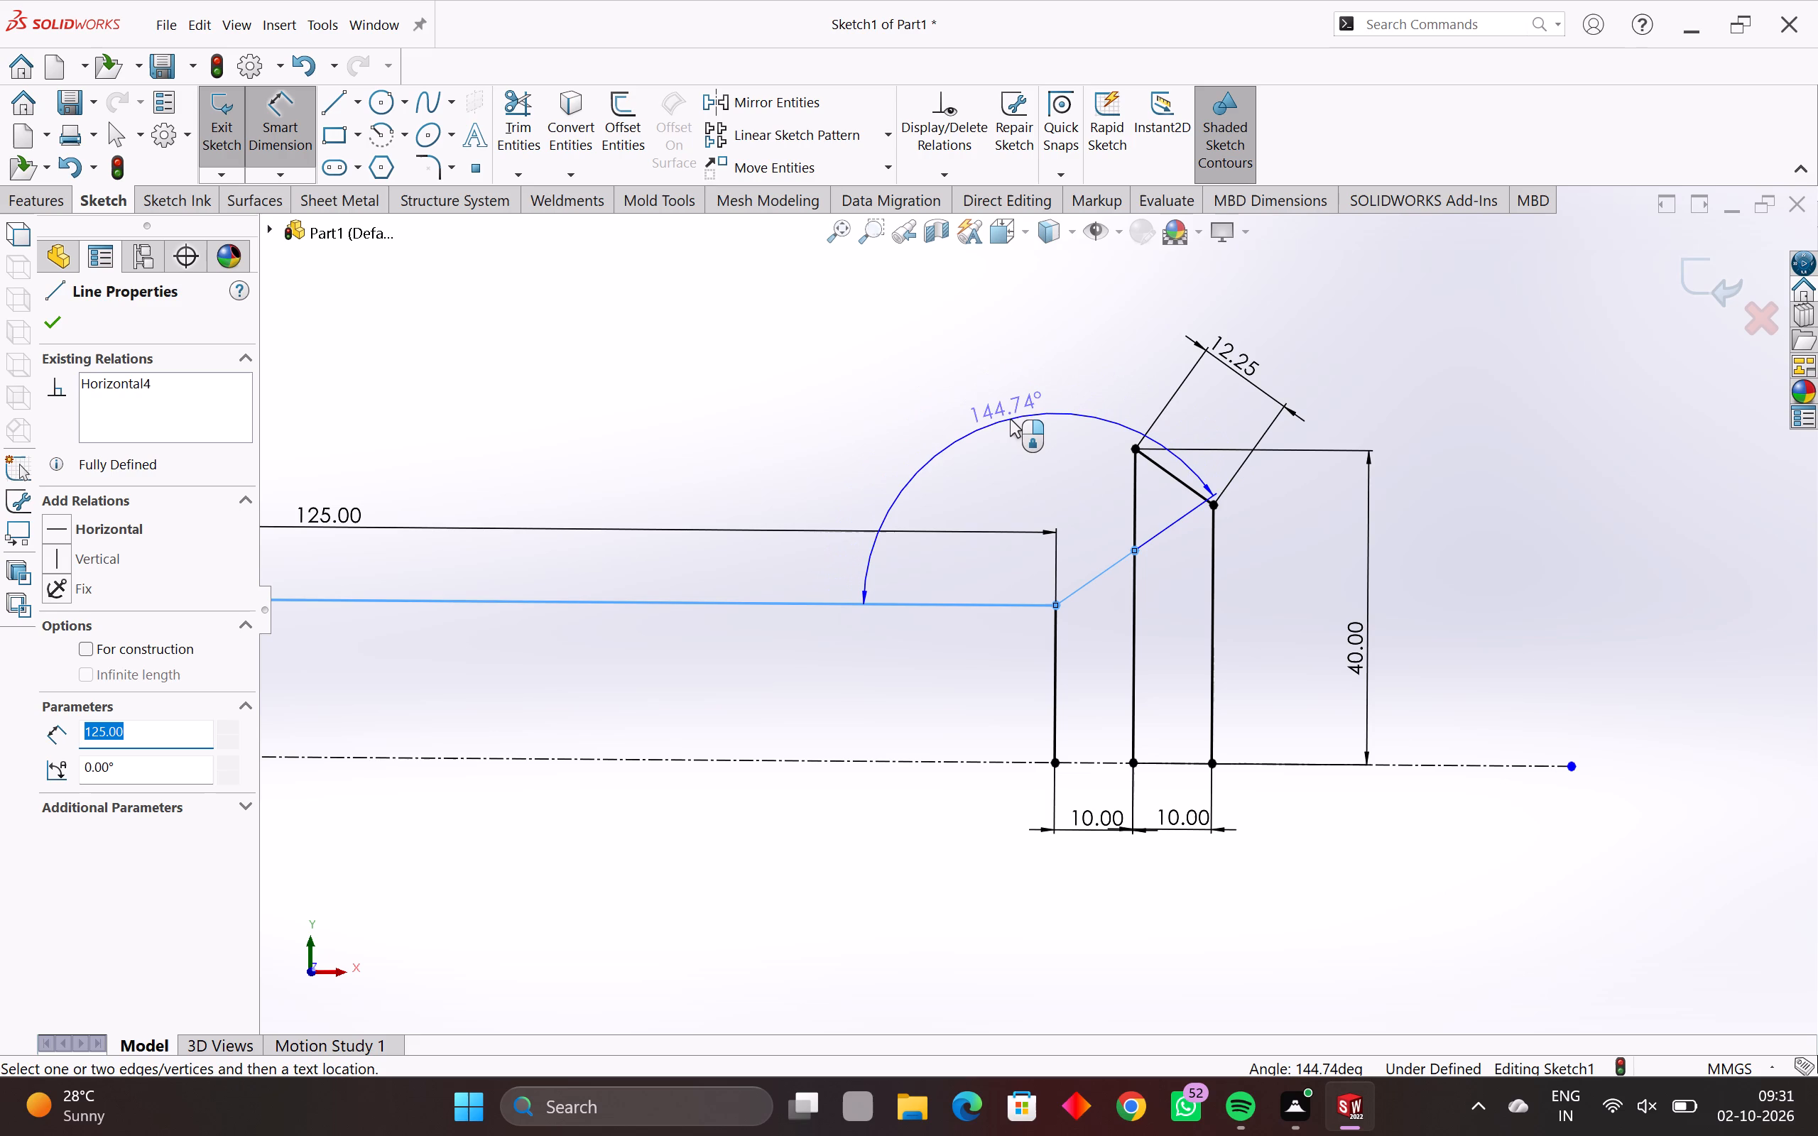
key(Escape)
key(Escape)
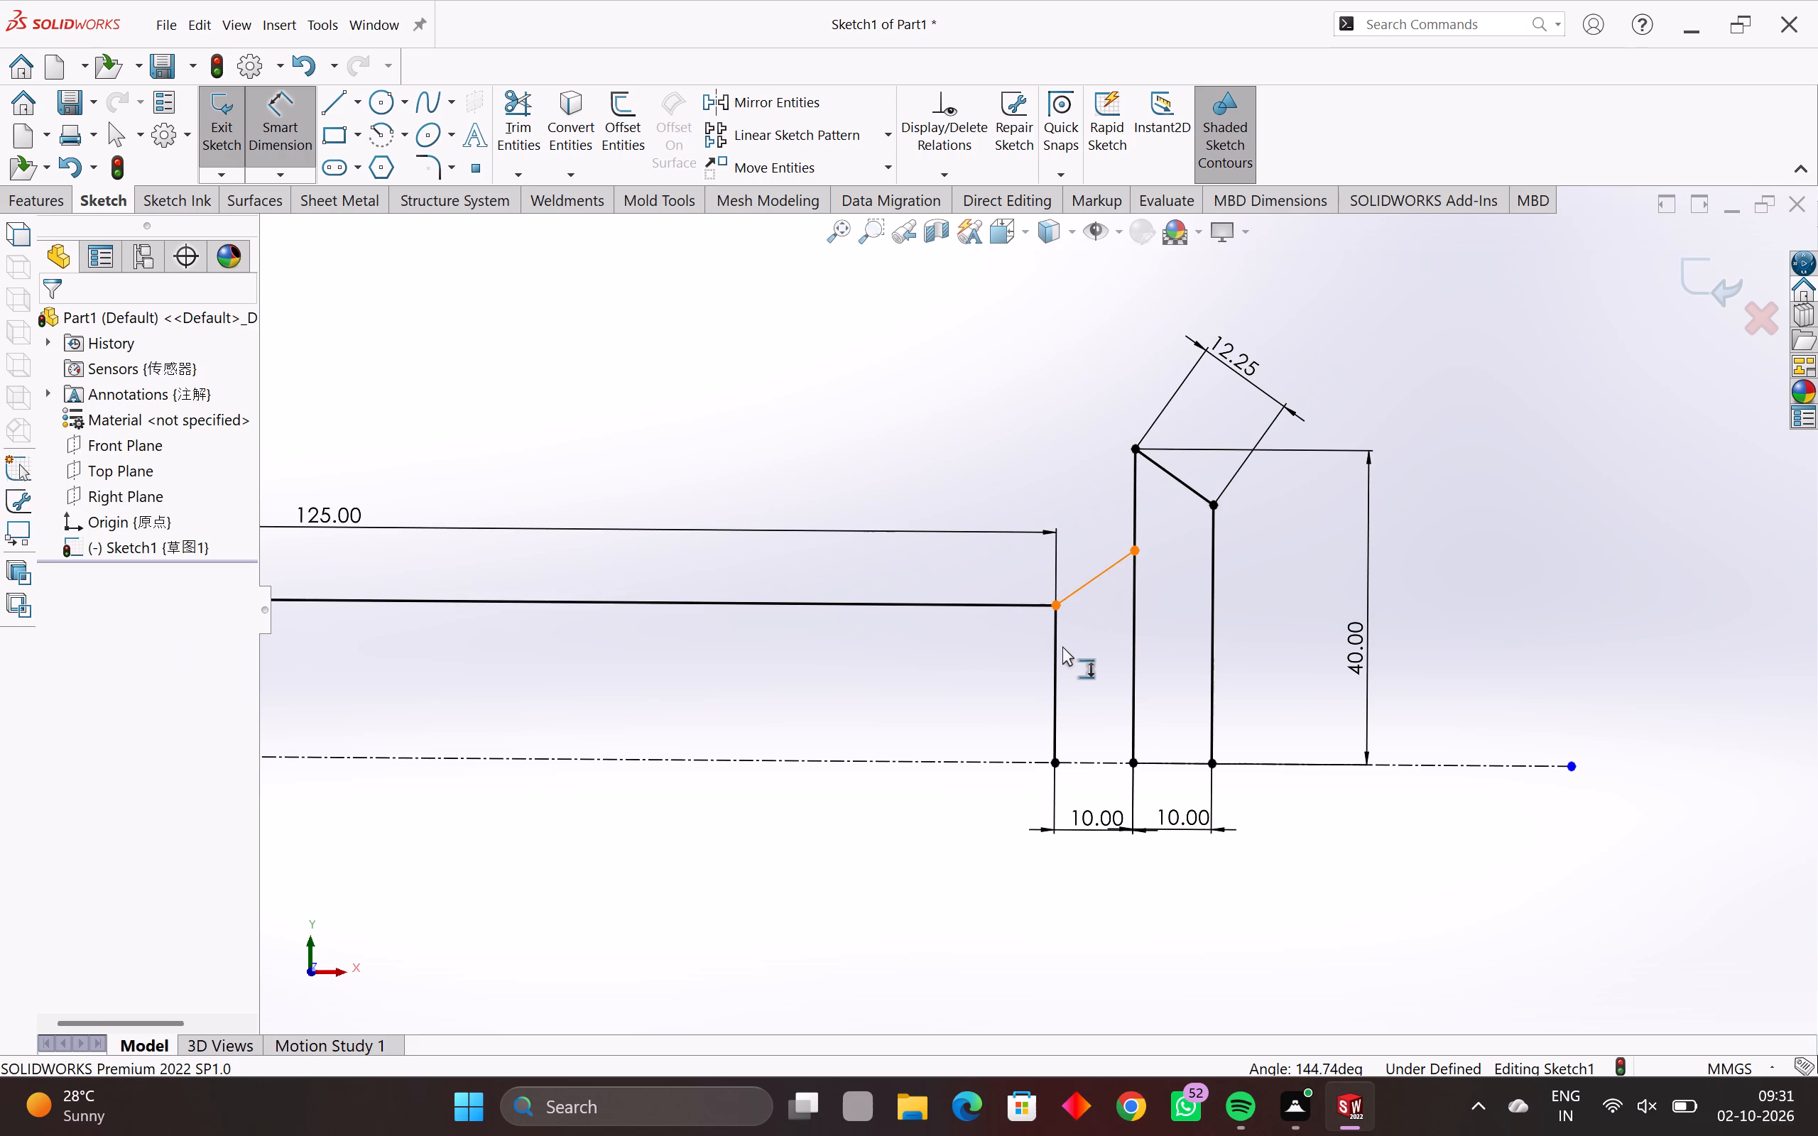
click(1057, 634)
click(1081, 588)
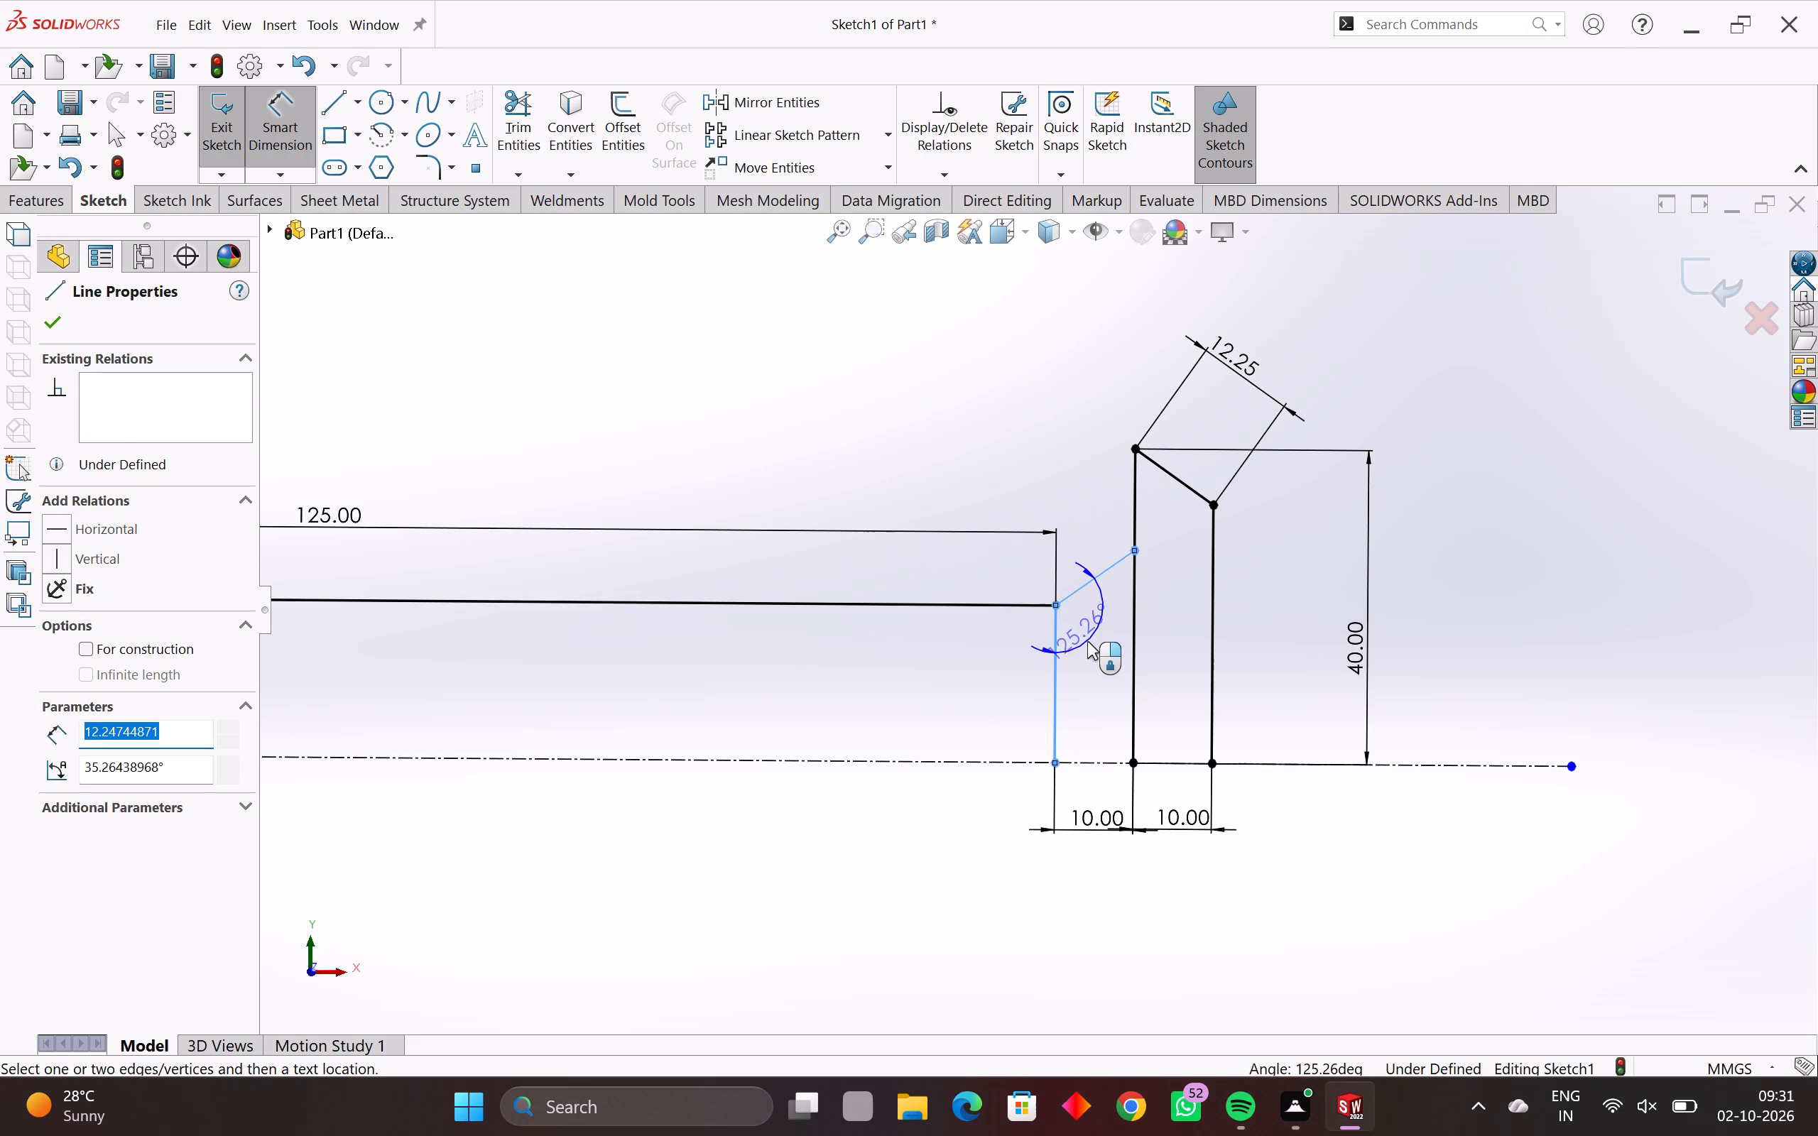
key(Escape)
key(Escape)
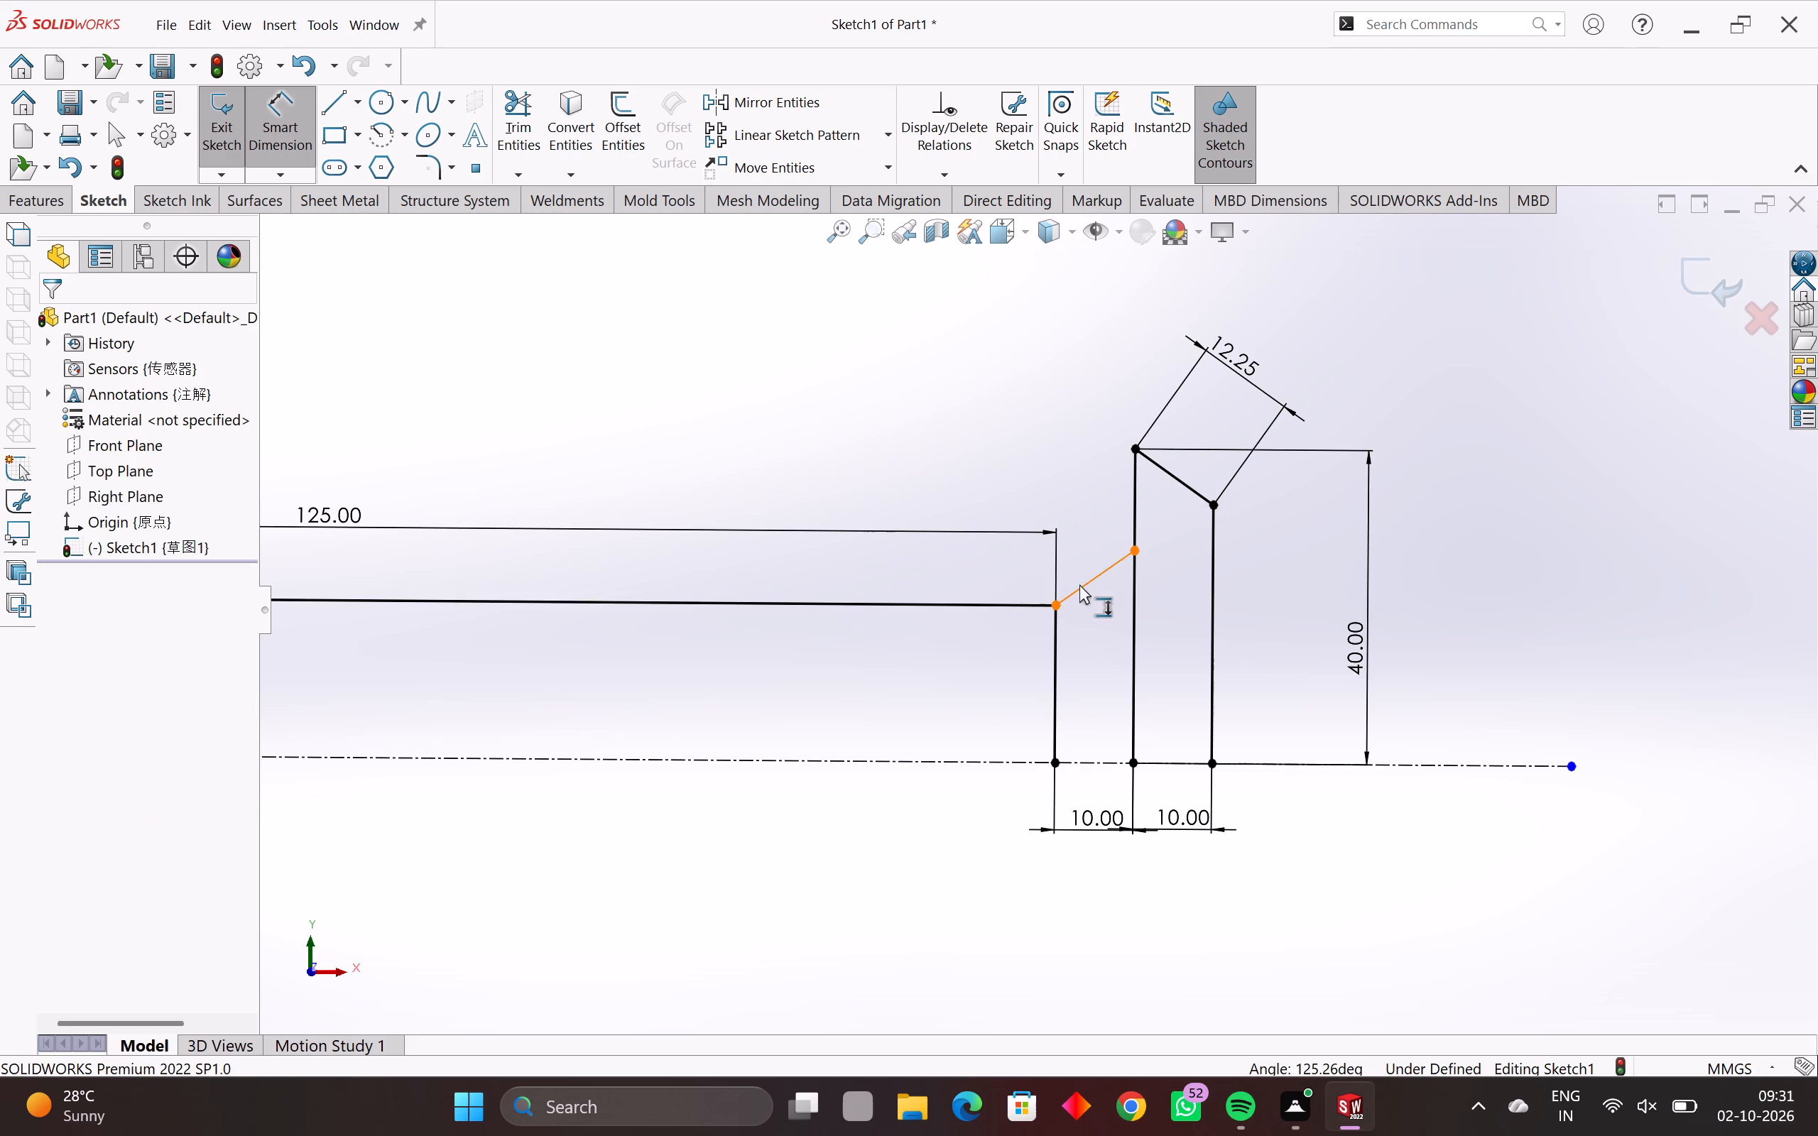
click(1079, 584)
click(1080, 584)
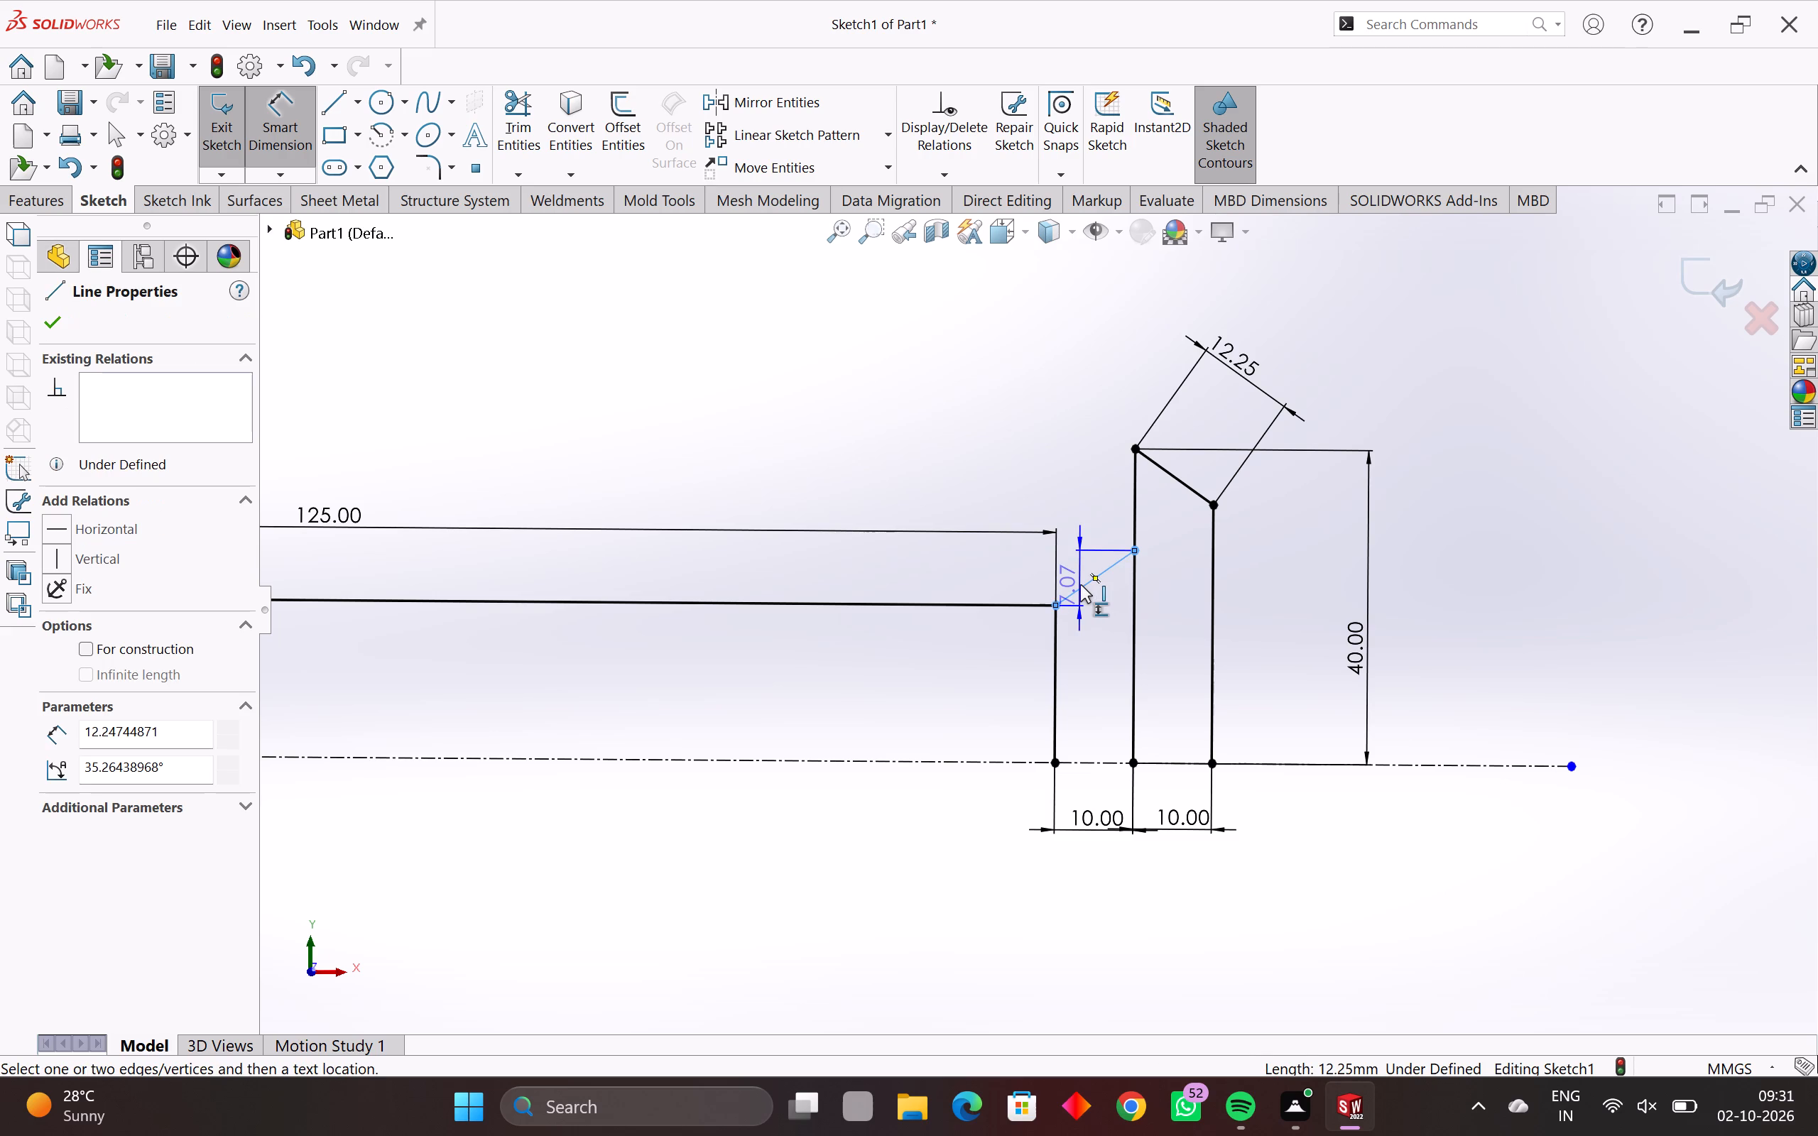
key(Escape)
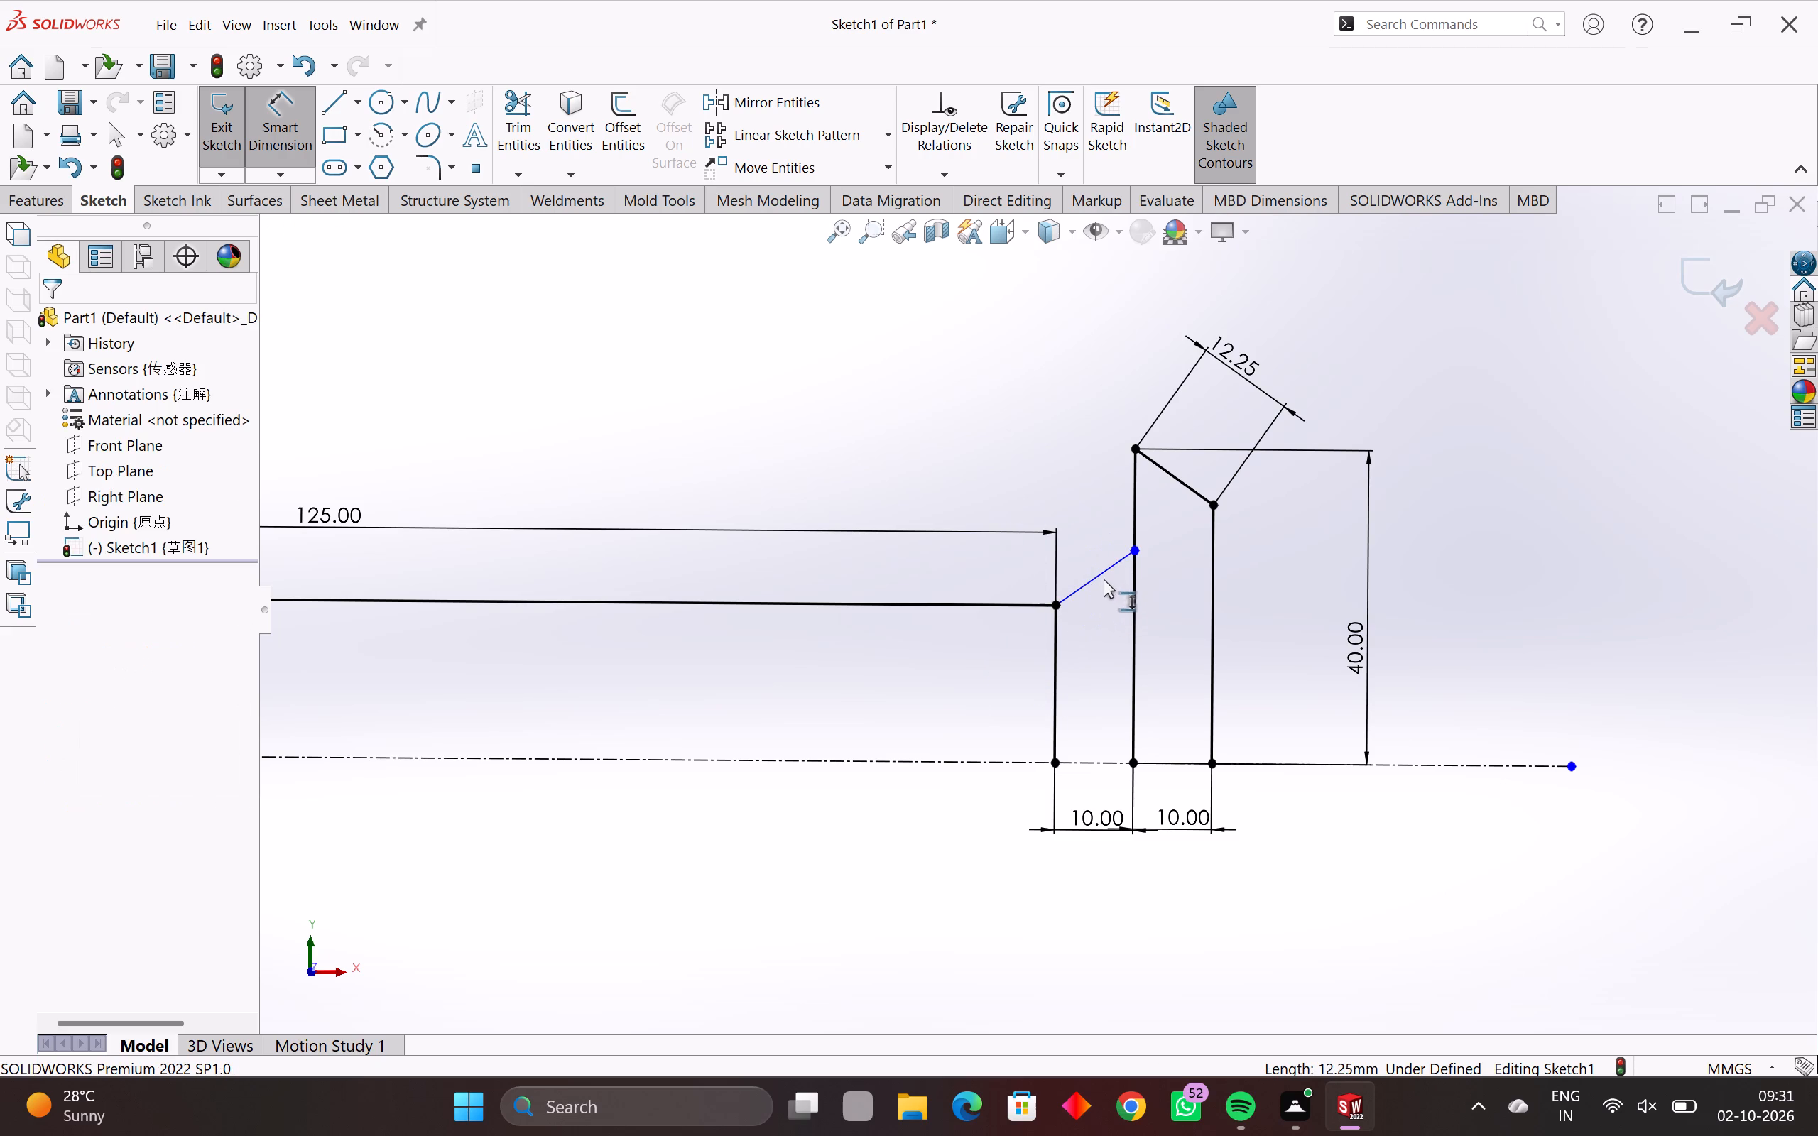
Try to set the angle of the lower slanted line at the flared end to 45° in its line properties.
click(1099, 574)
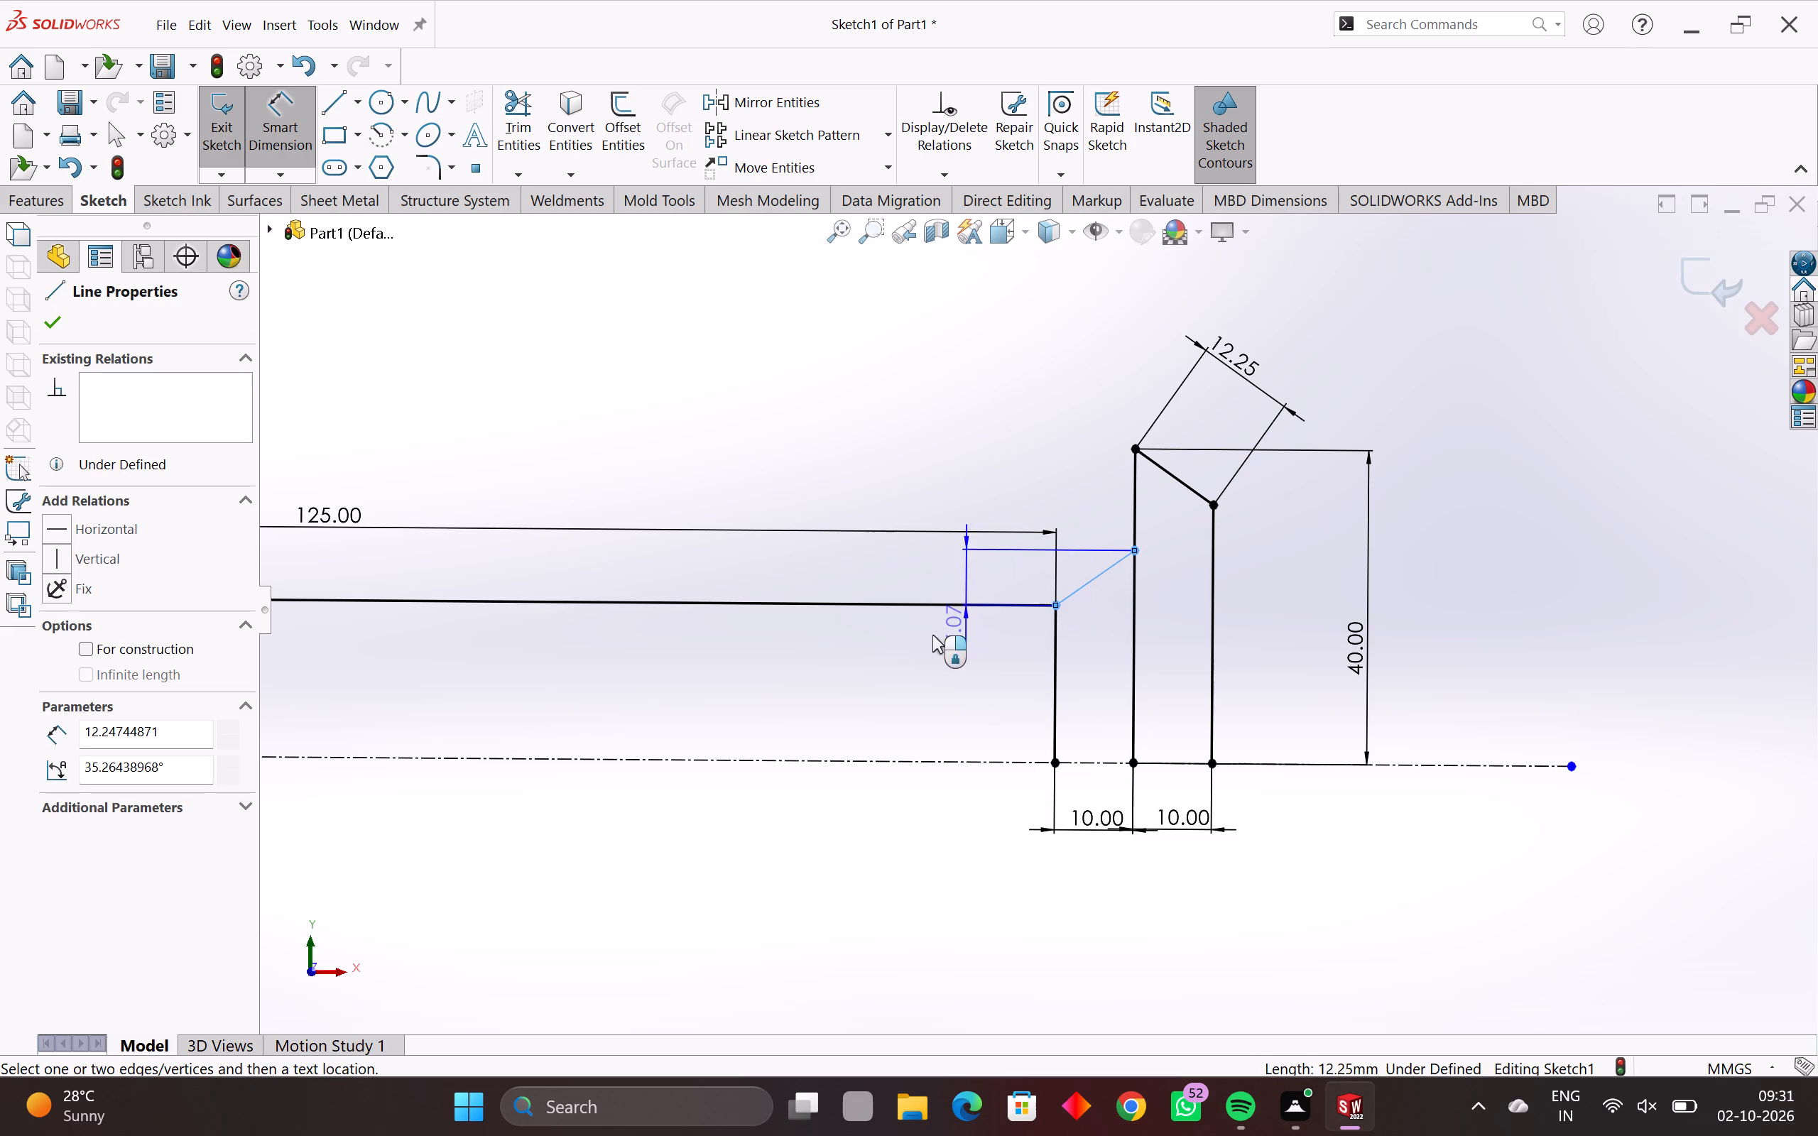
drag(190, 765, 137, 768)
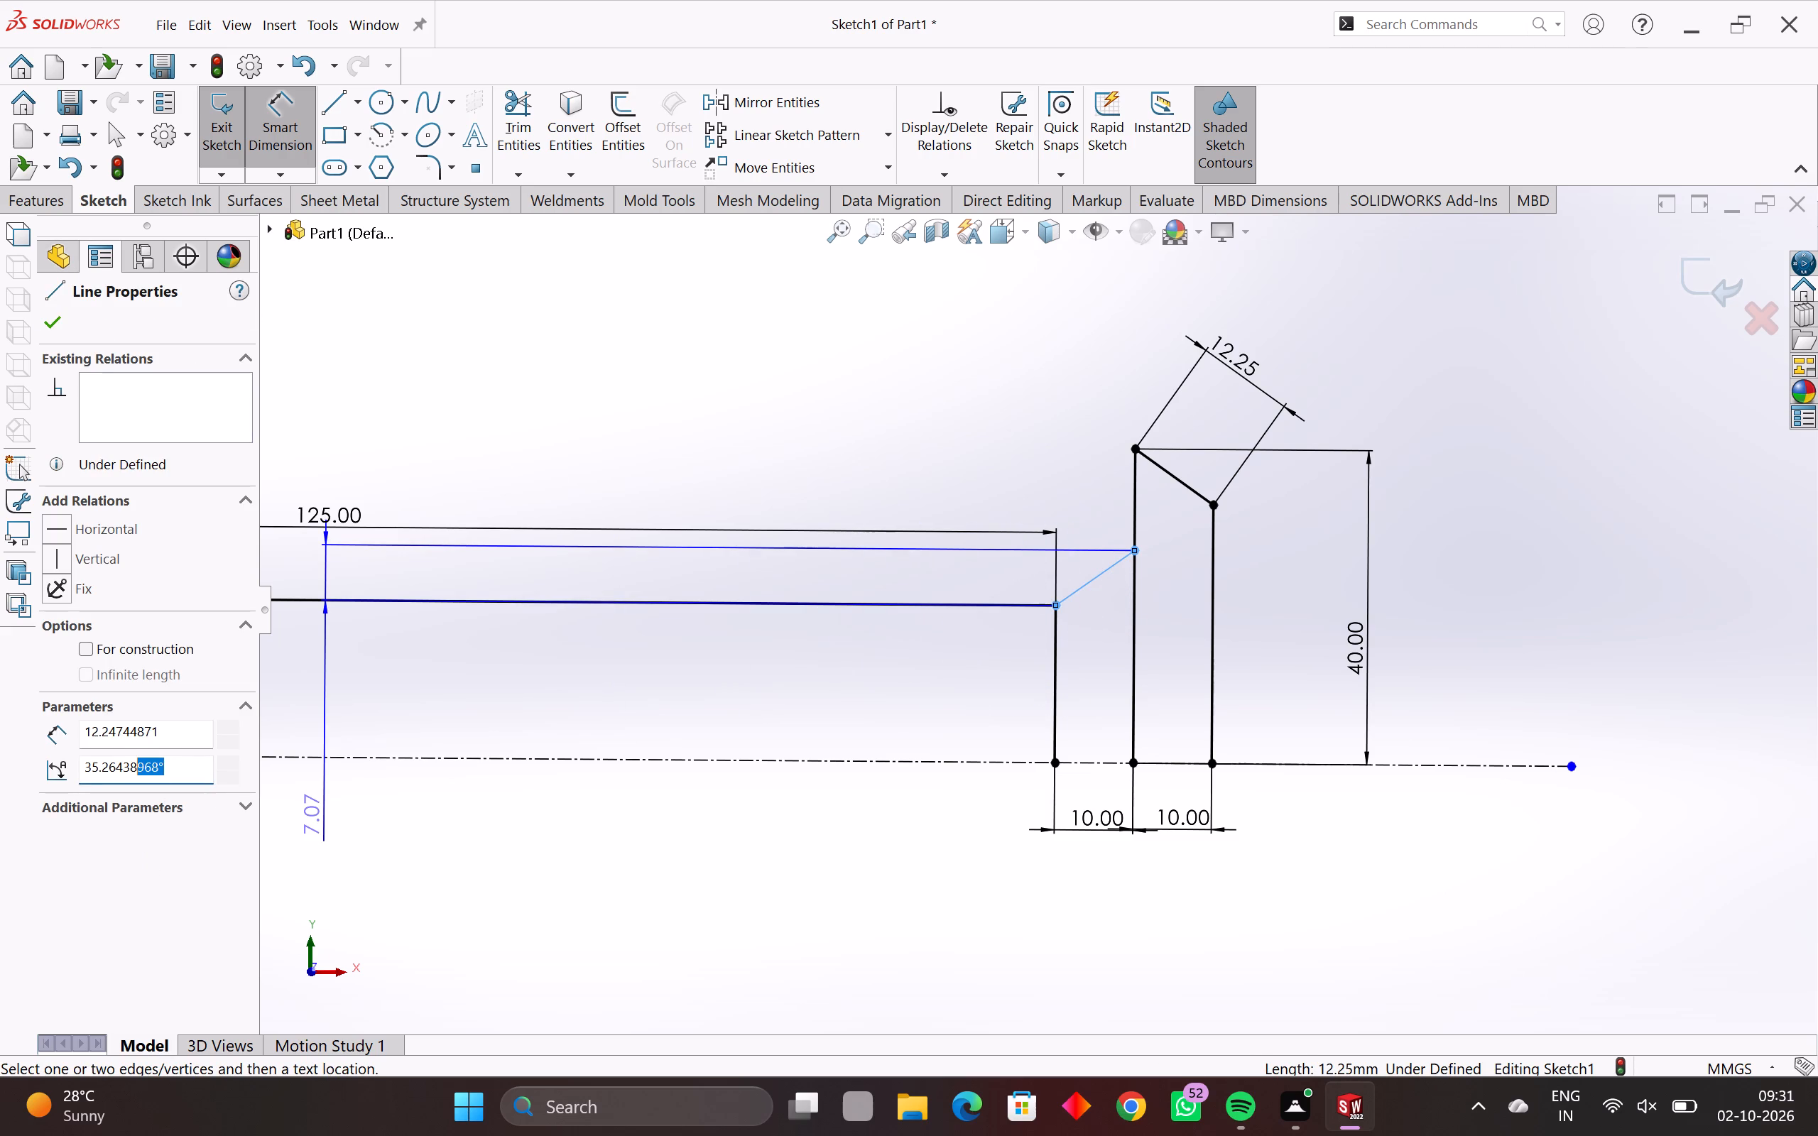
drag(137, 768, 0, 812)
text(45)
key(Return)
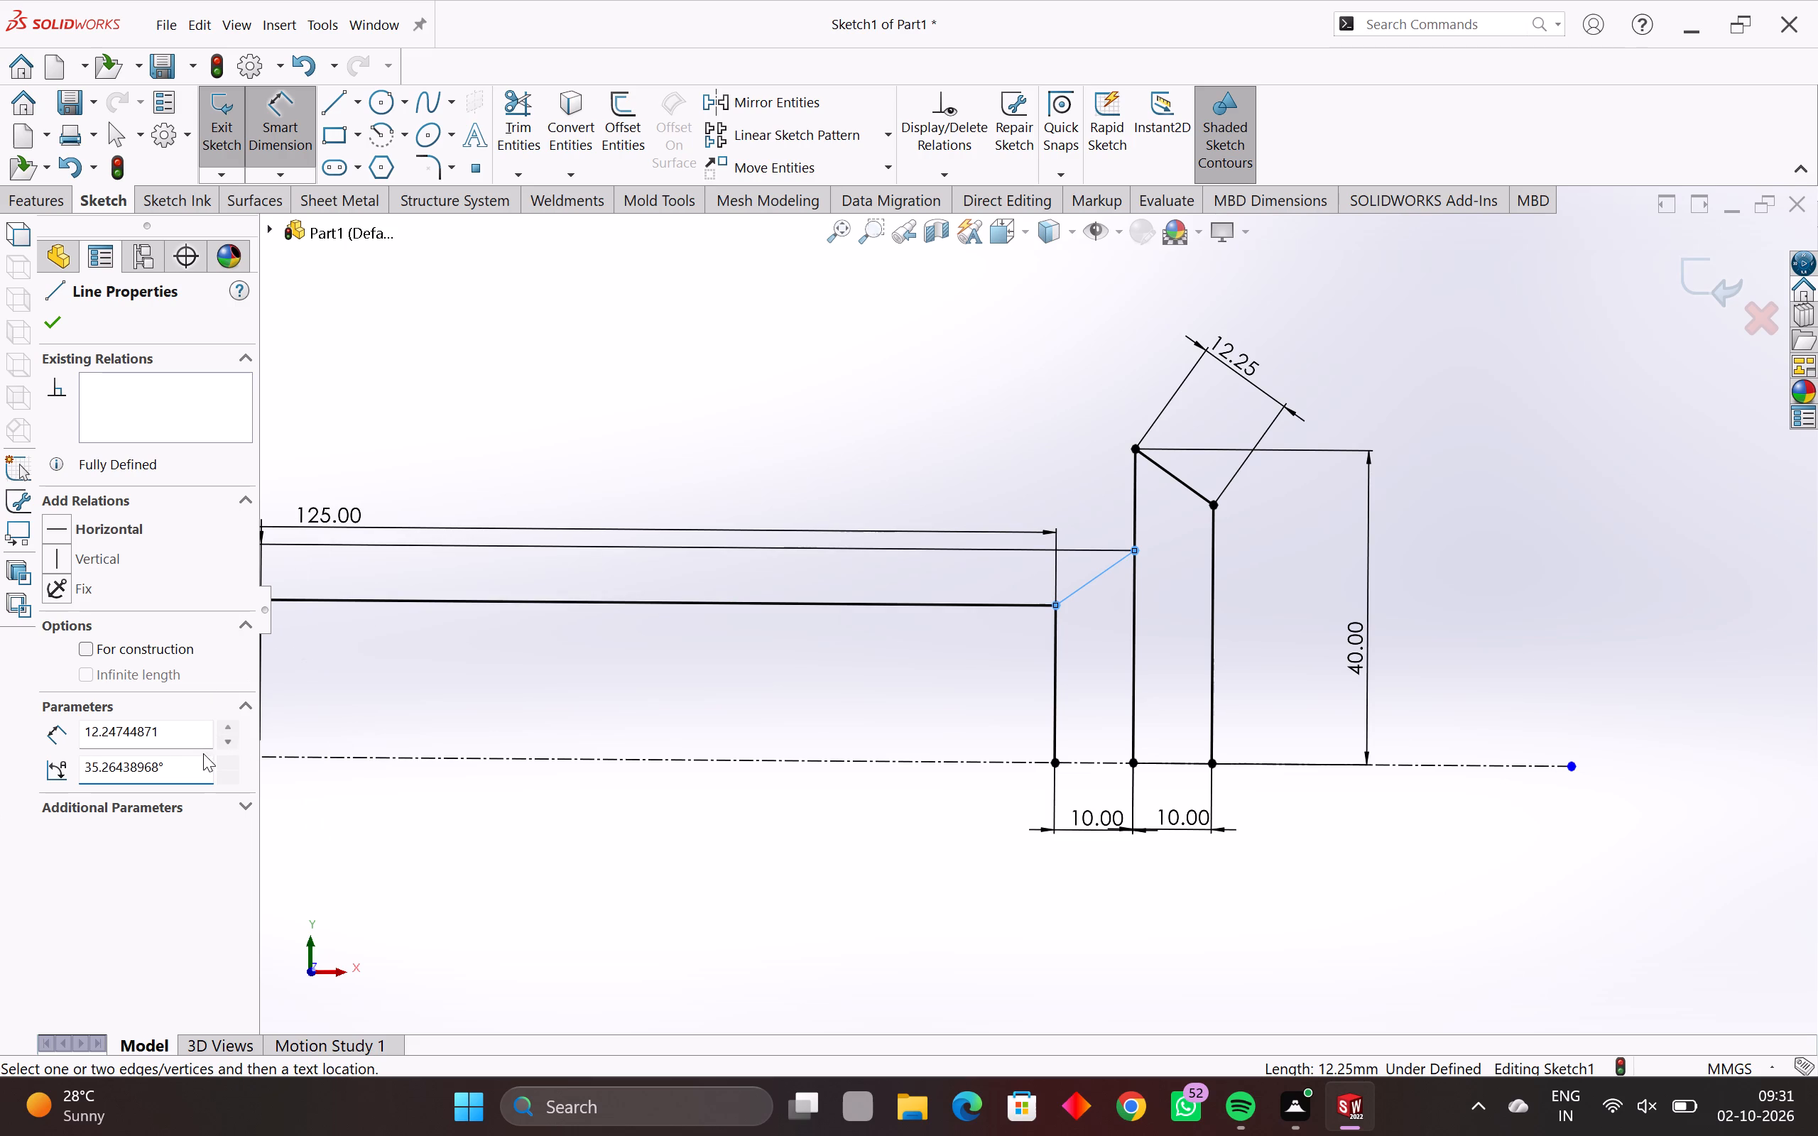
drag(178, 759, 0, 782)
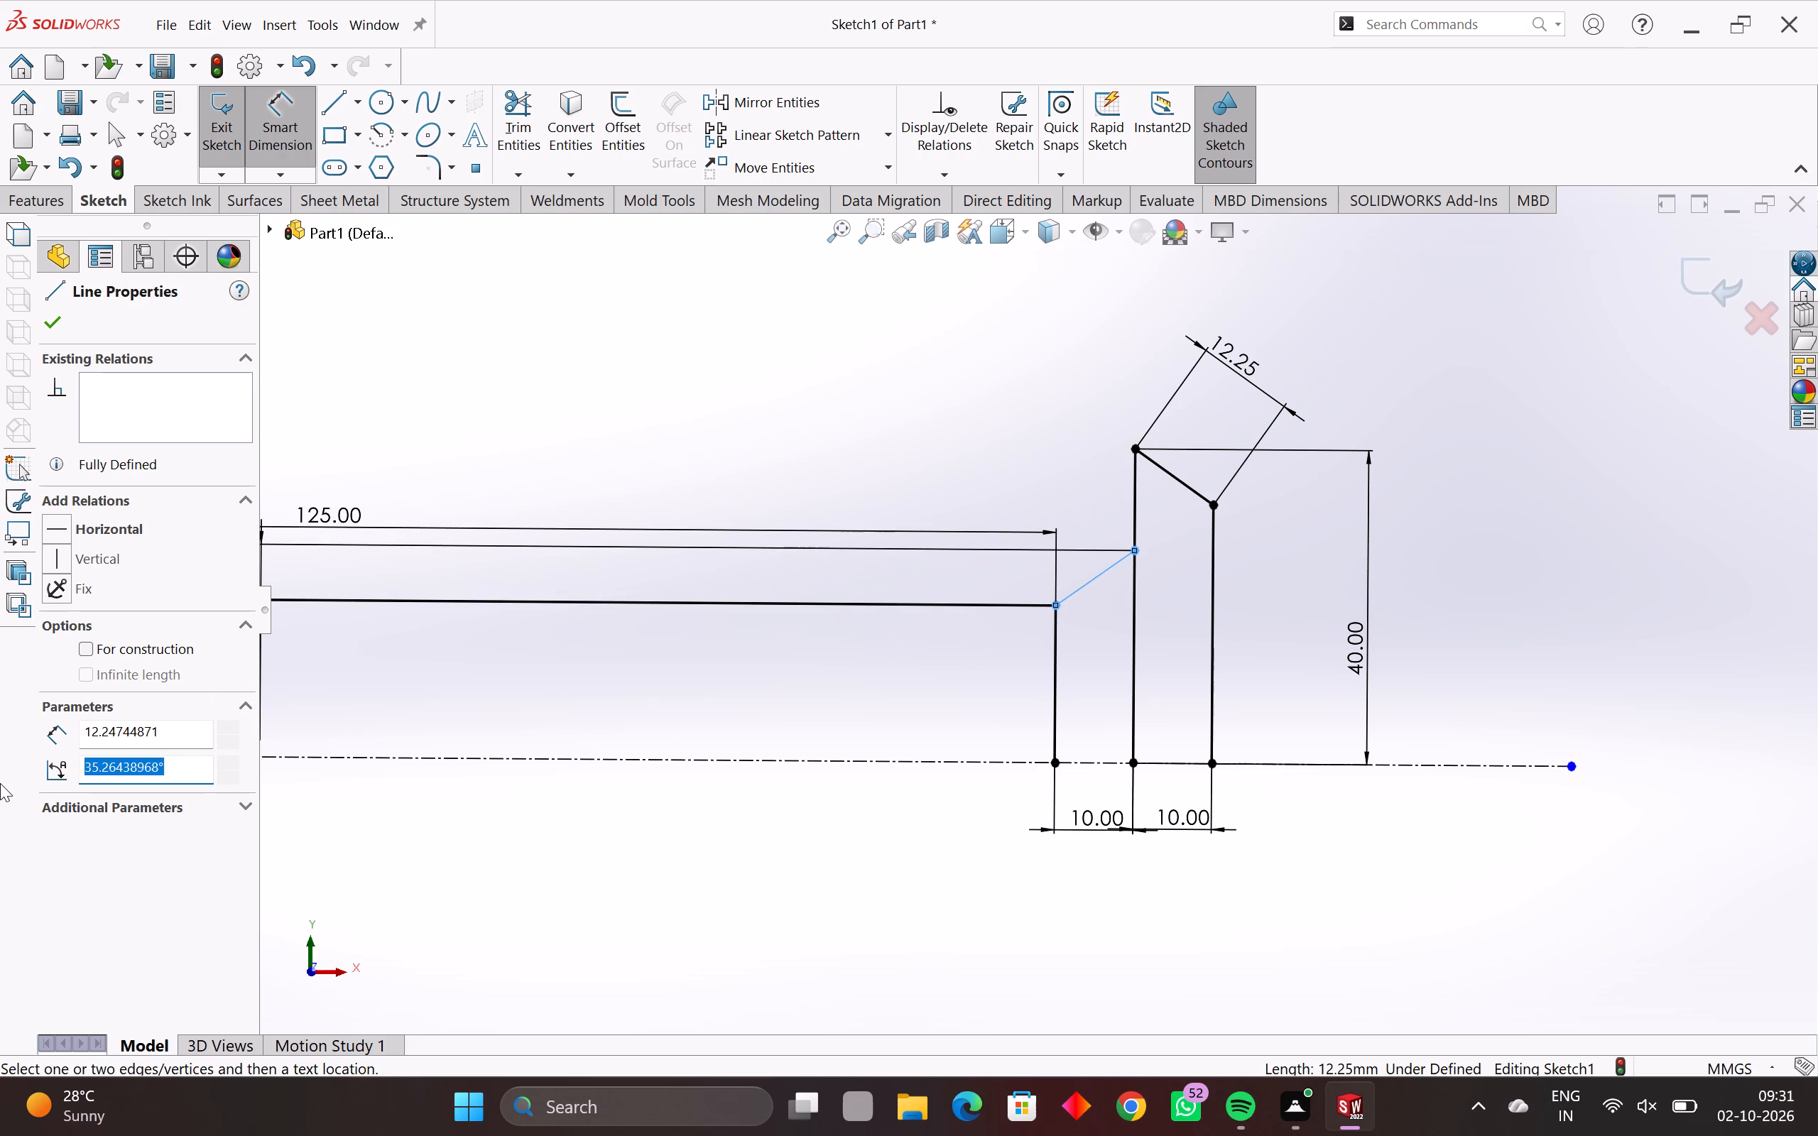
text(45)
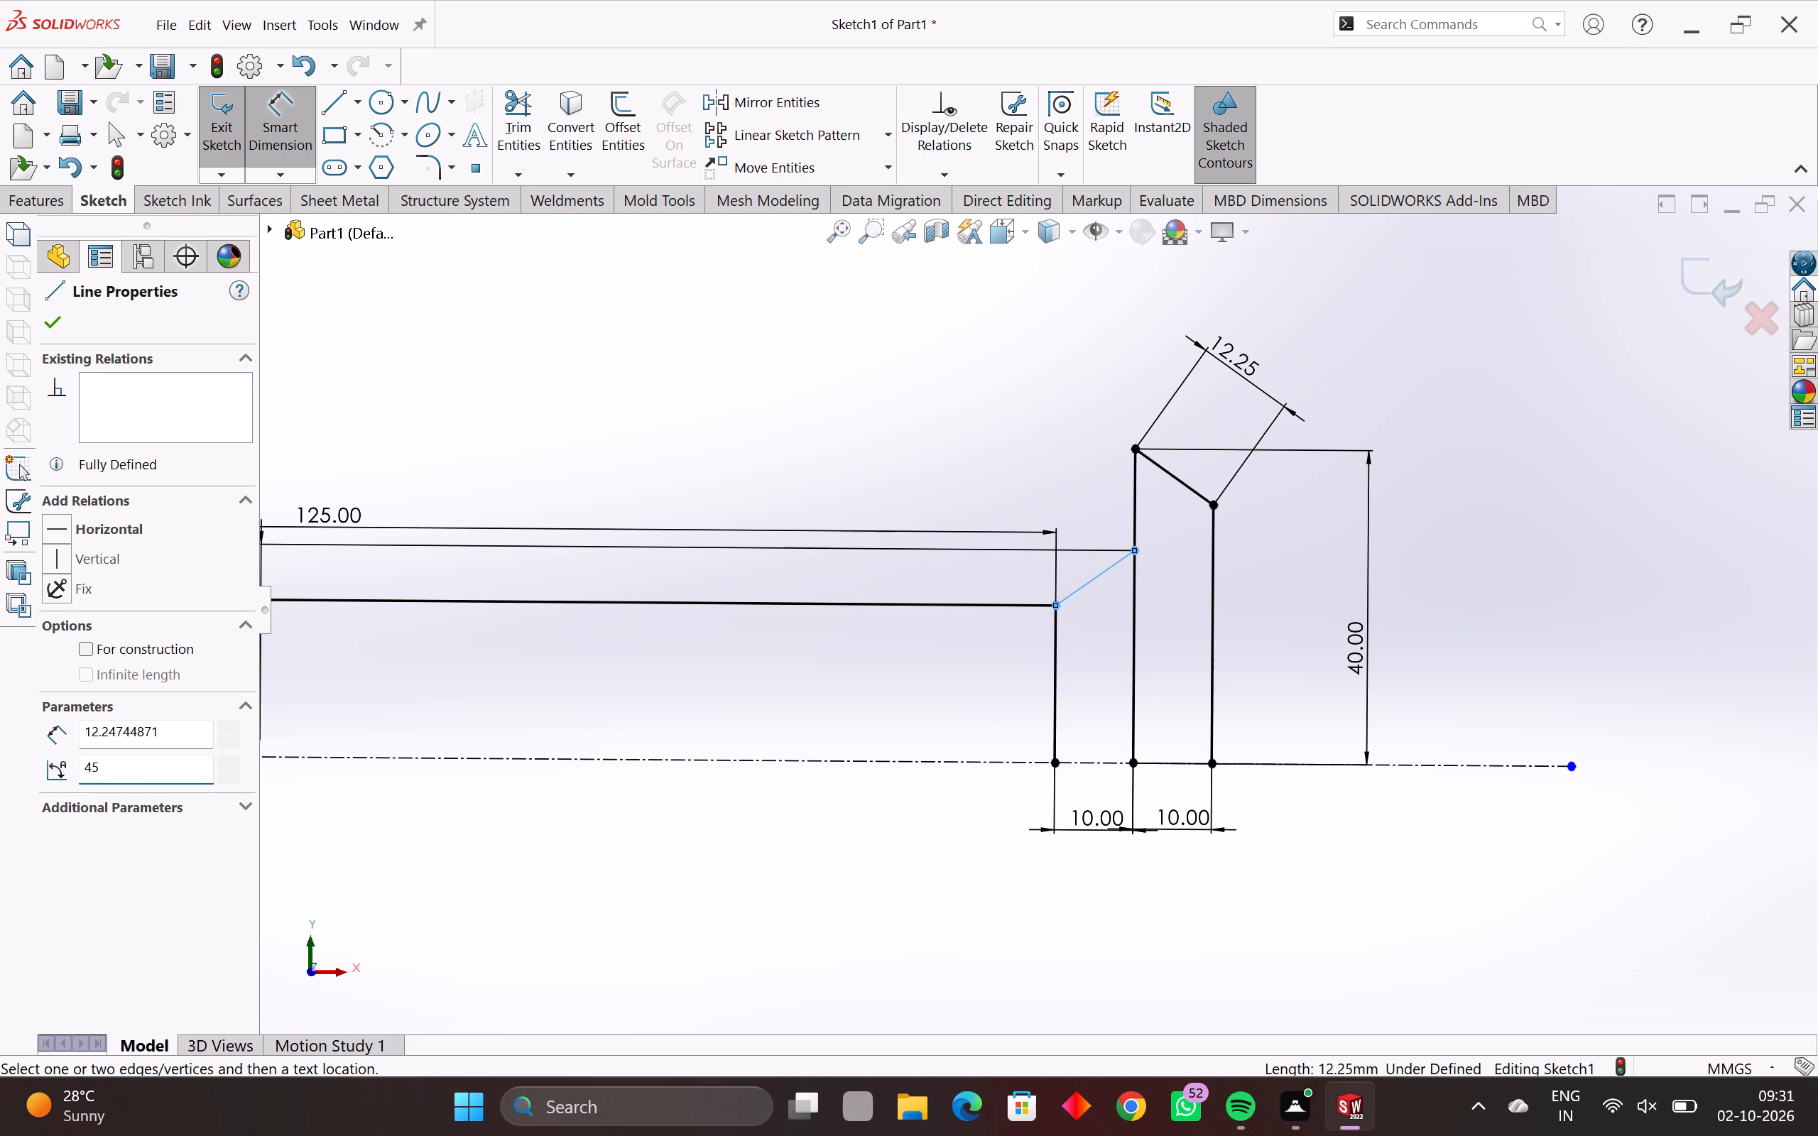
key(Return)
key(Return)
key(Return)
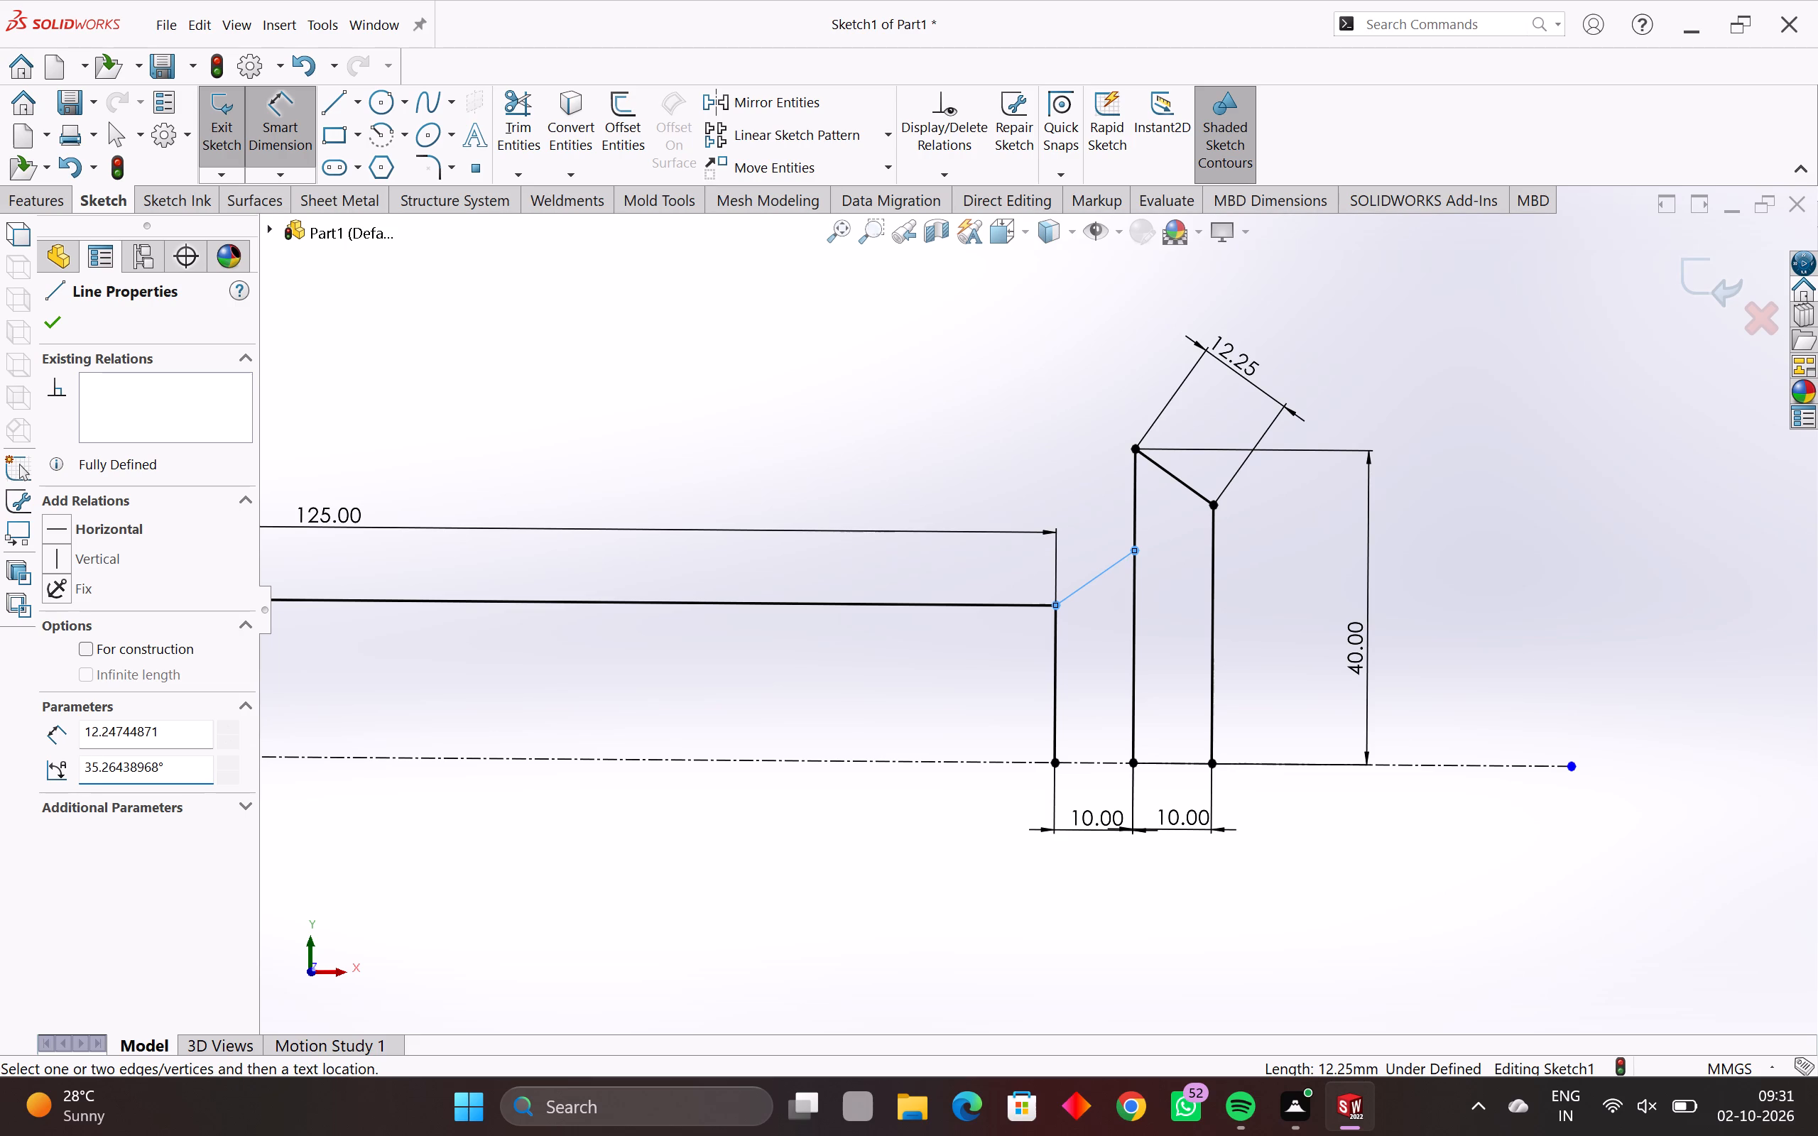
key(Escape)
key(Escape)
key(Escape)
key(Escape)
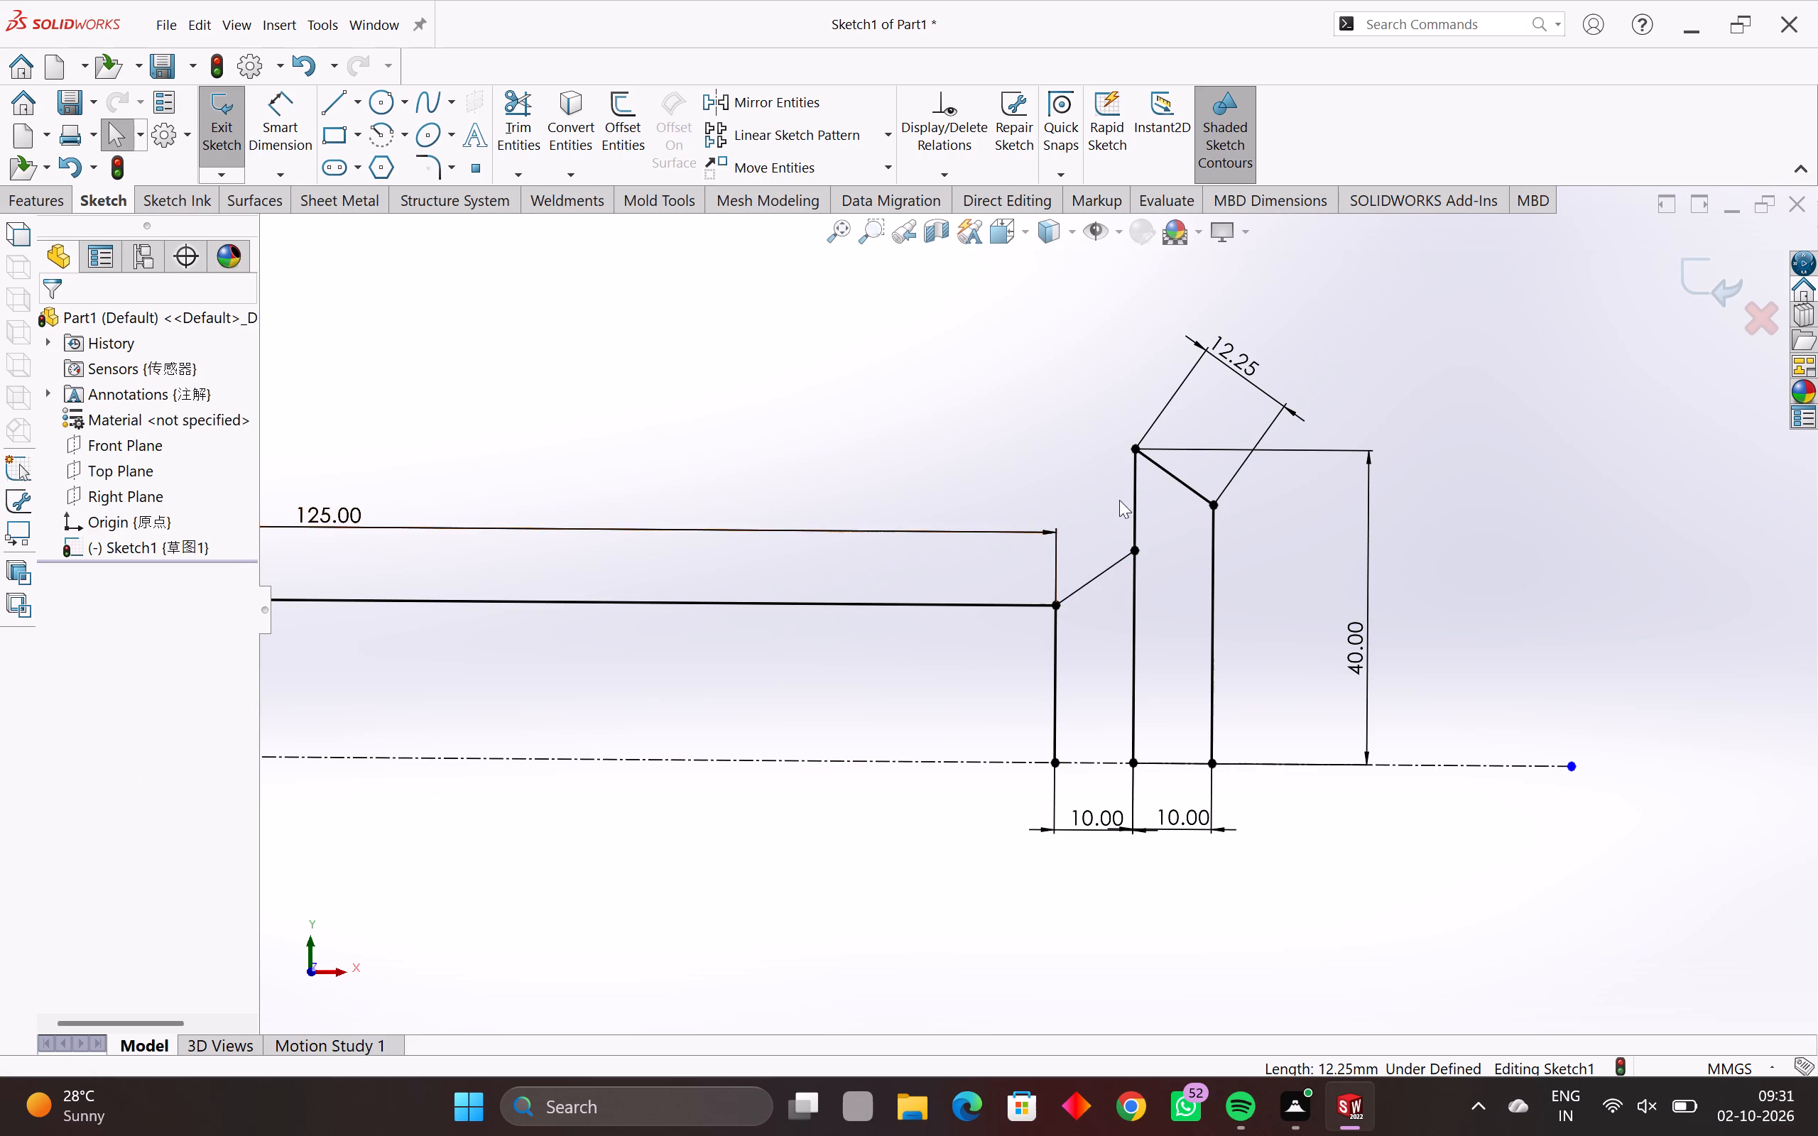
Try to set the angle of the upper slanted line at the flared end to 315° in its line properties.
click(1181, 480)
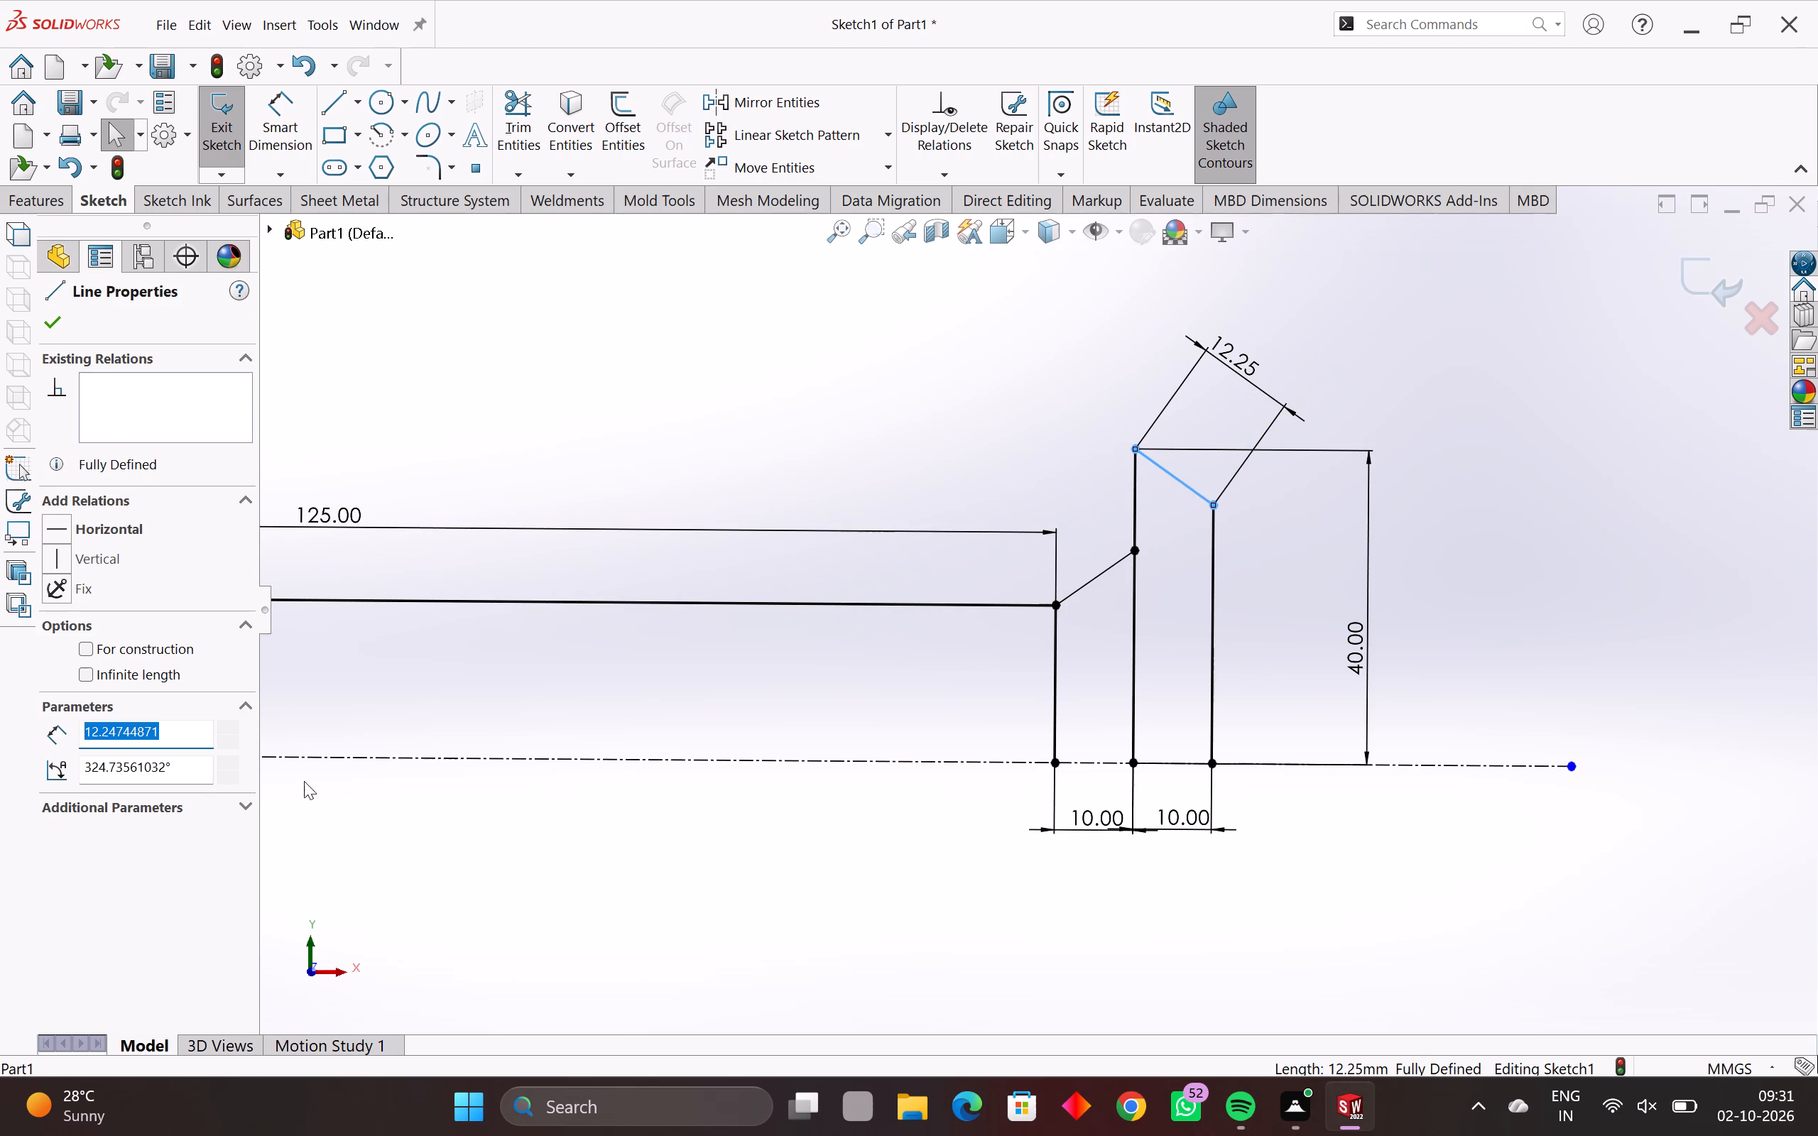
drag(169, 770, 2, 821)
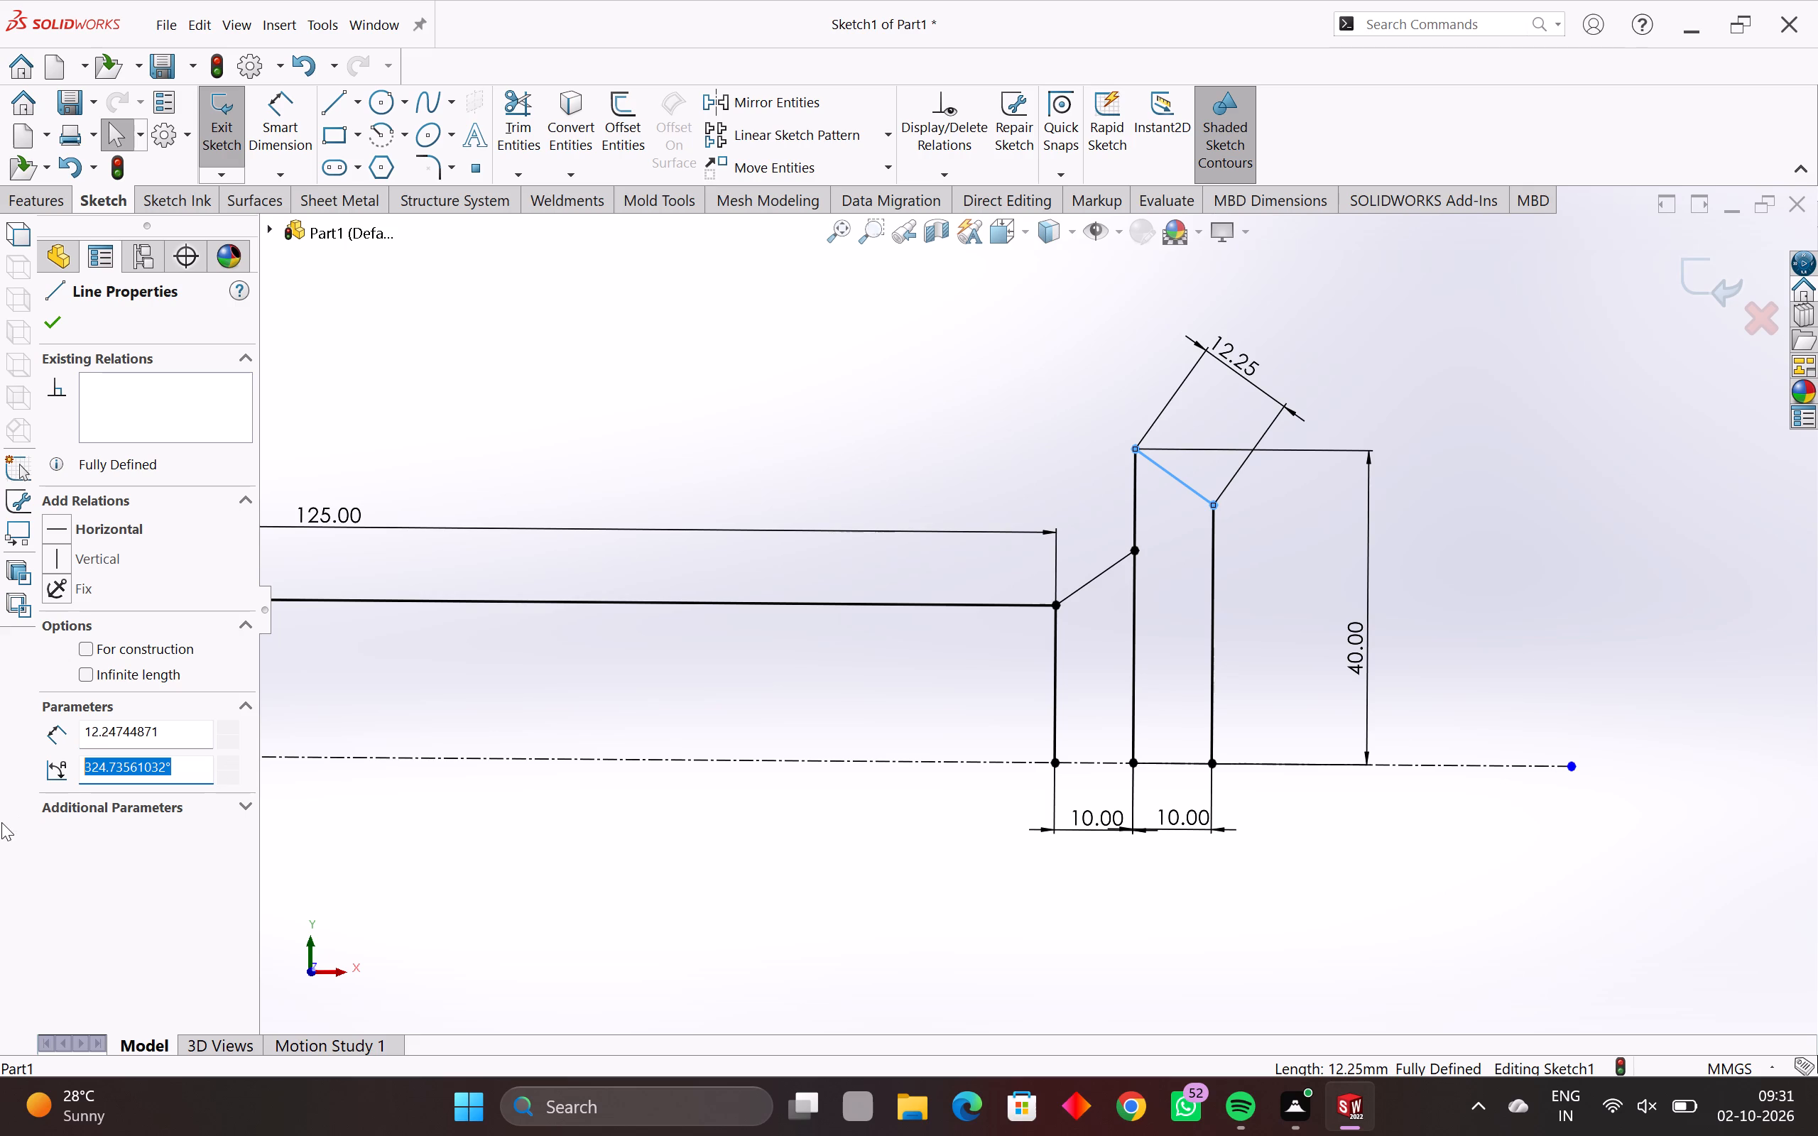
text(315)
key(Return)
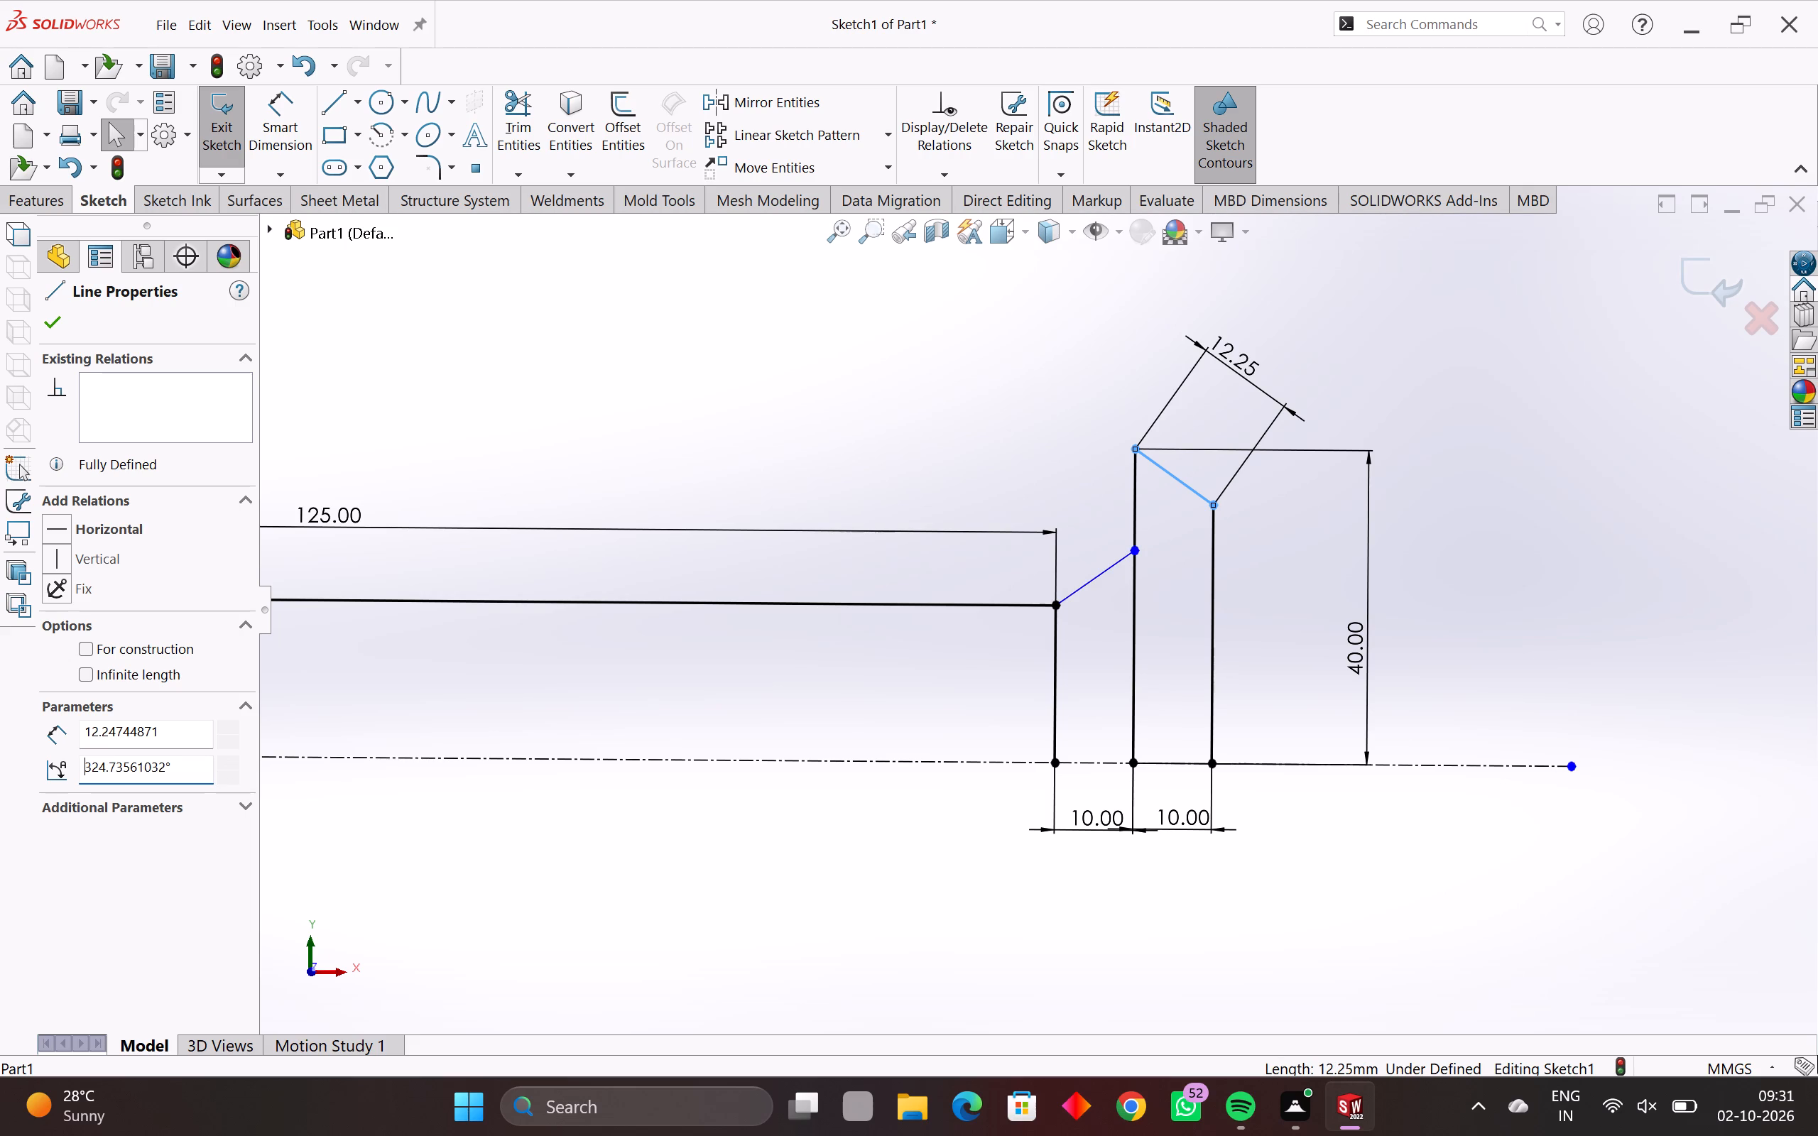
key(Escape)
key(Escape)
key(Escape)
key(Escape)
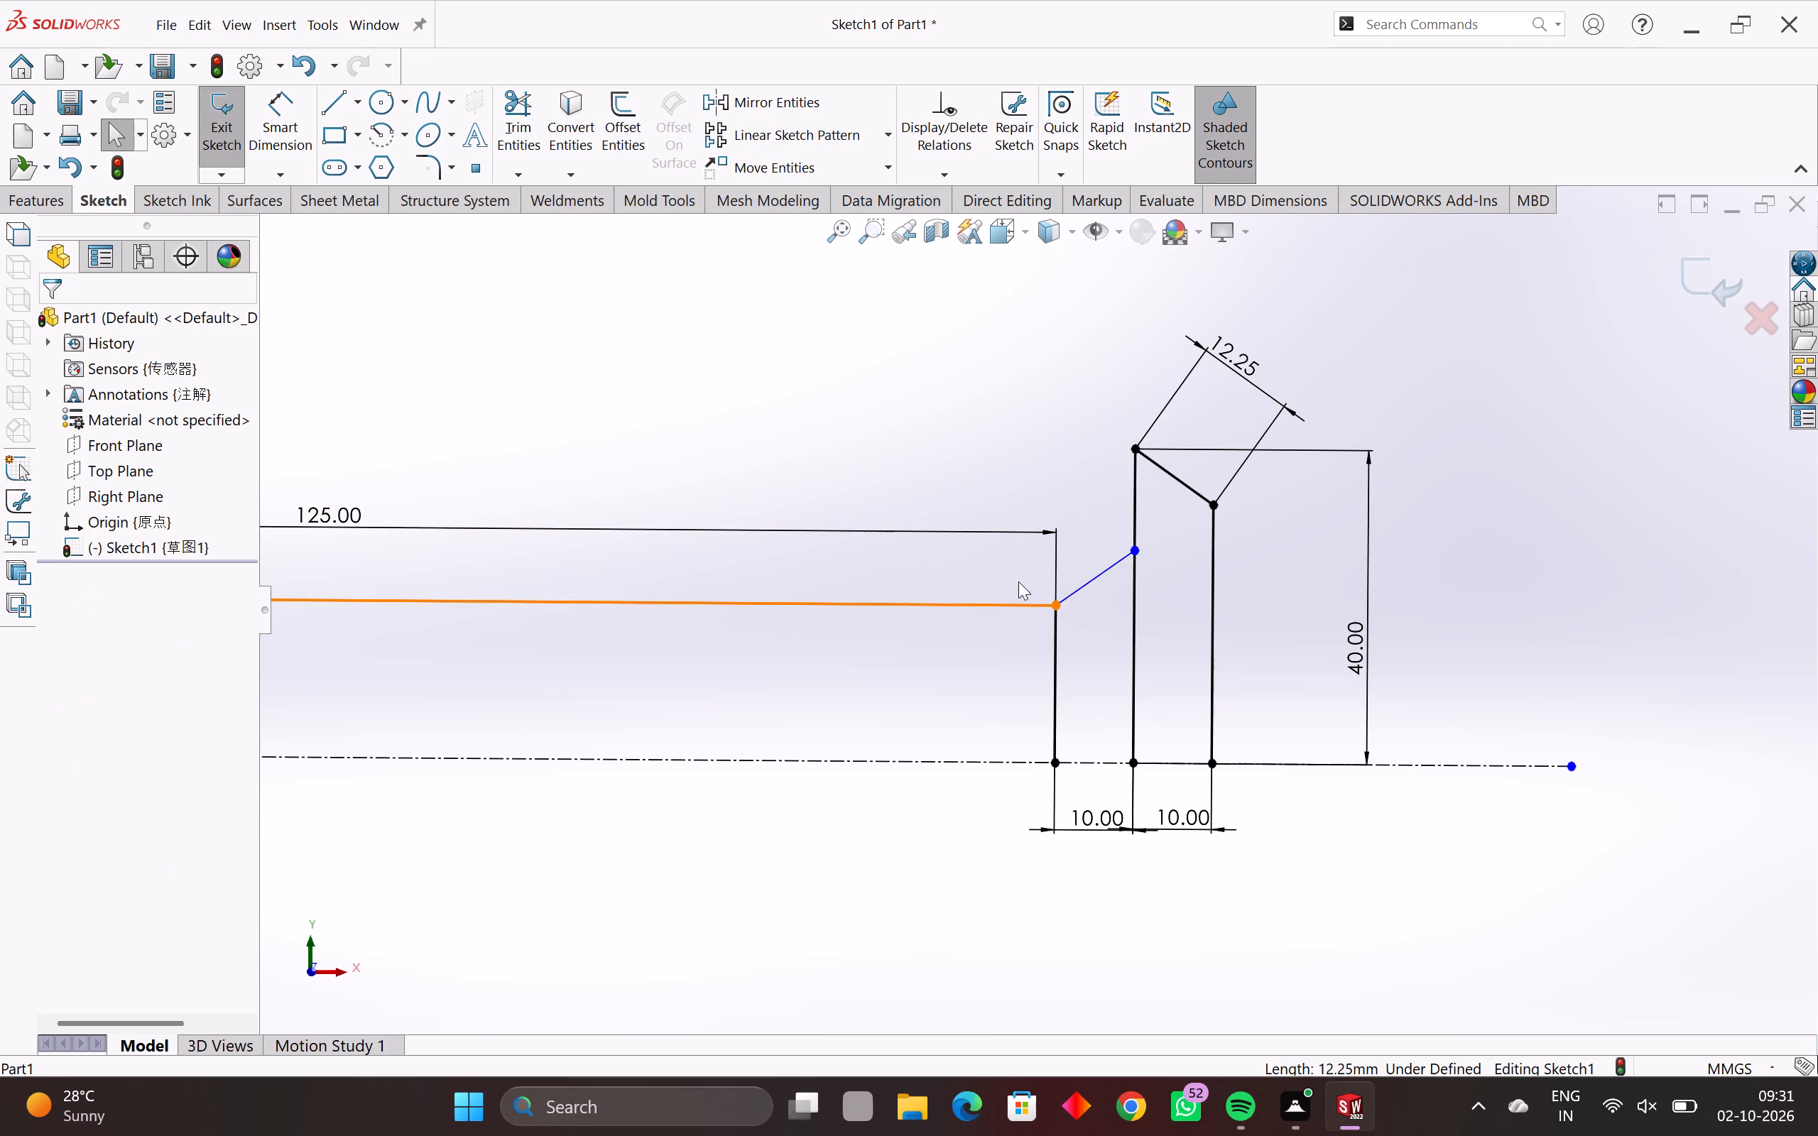
Sketch a horizontal line 10 mm long from the end of the 125 mm line to the 40 mm vertical line.
key(l)
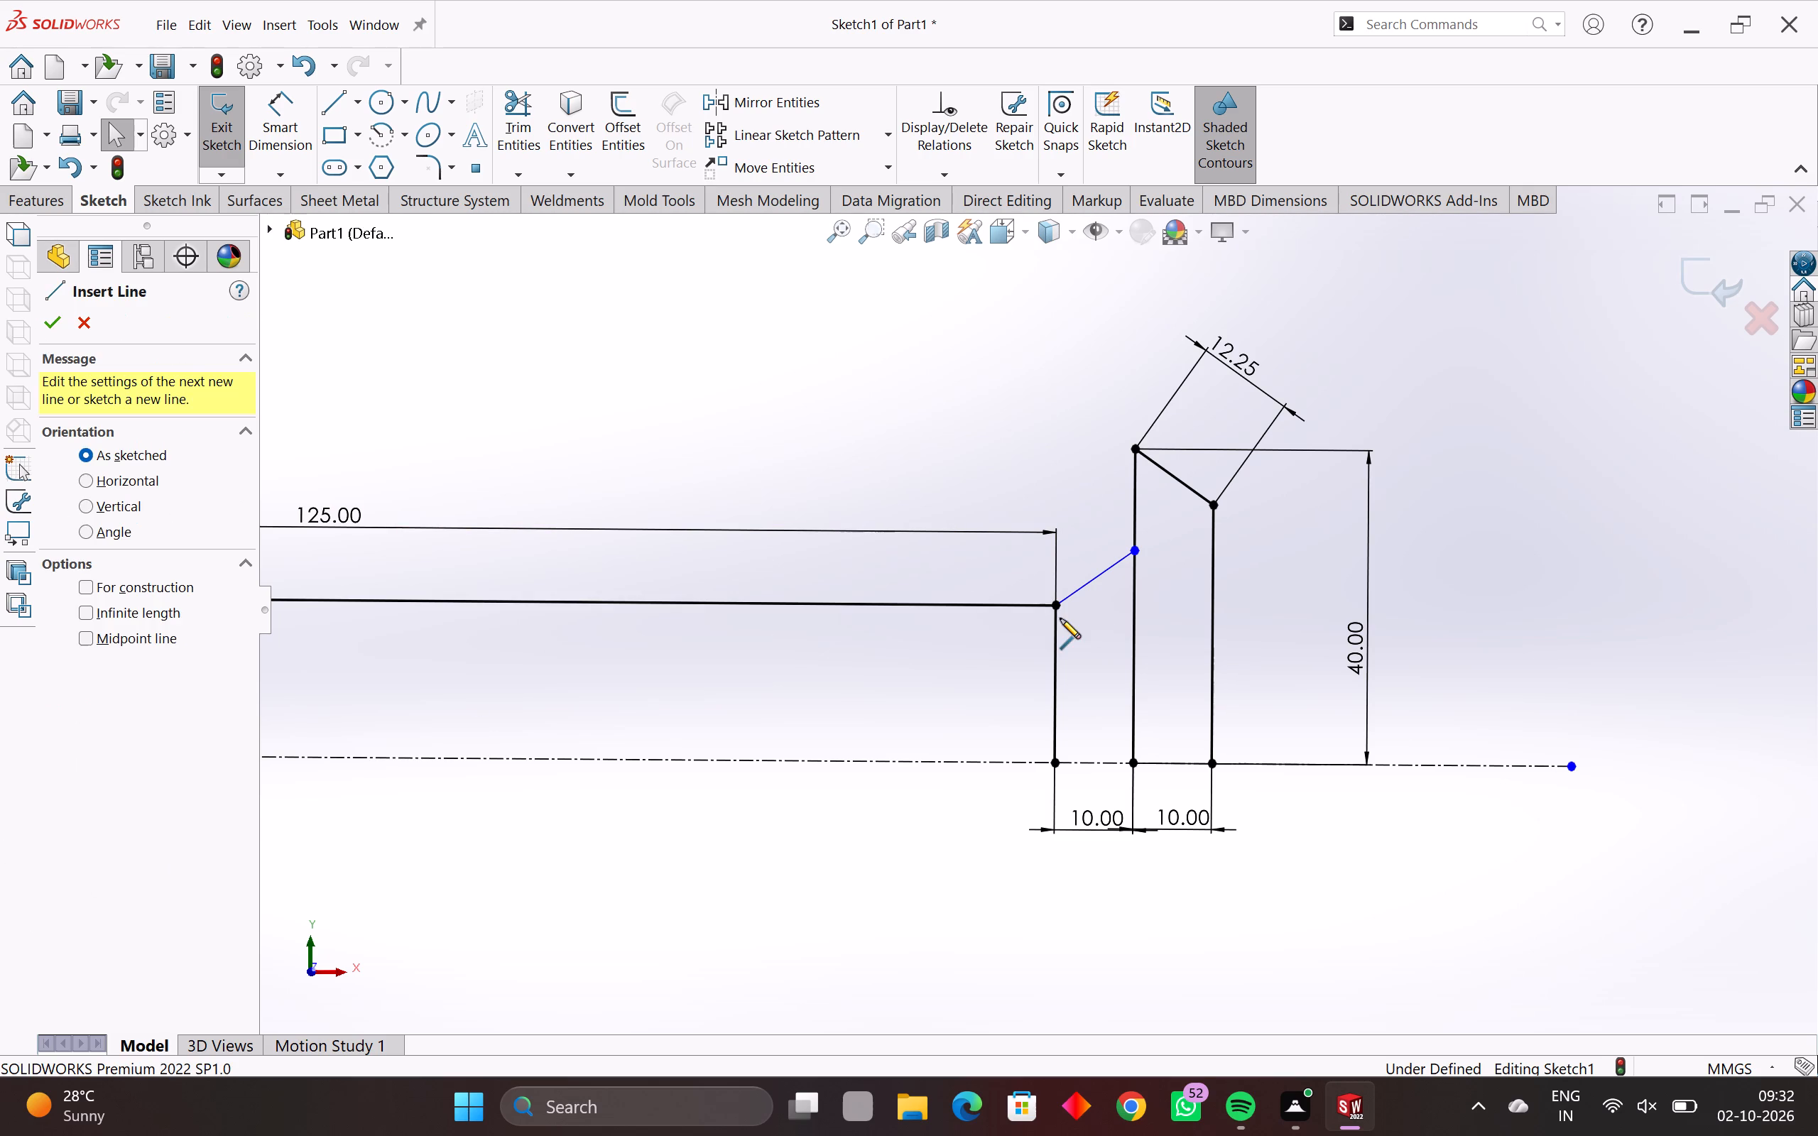
click(1055, 606)
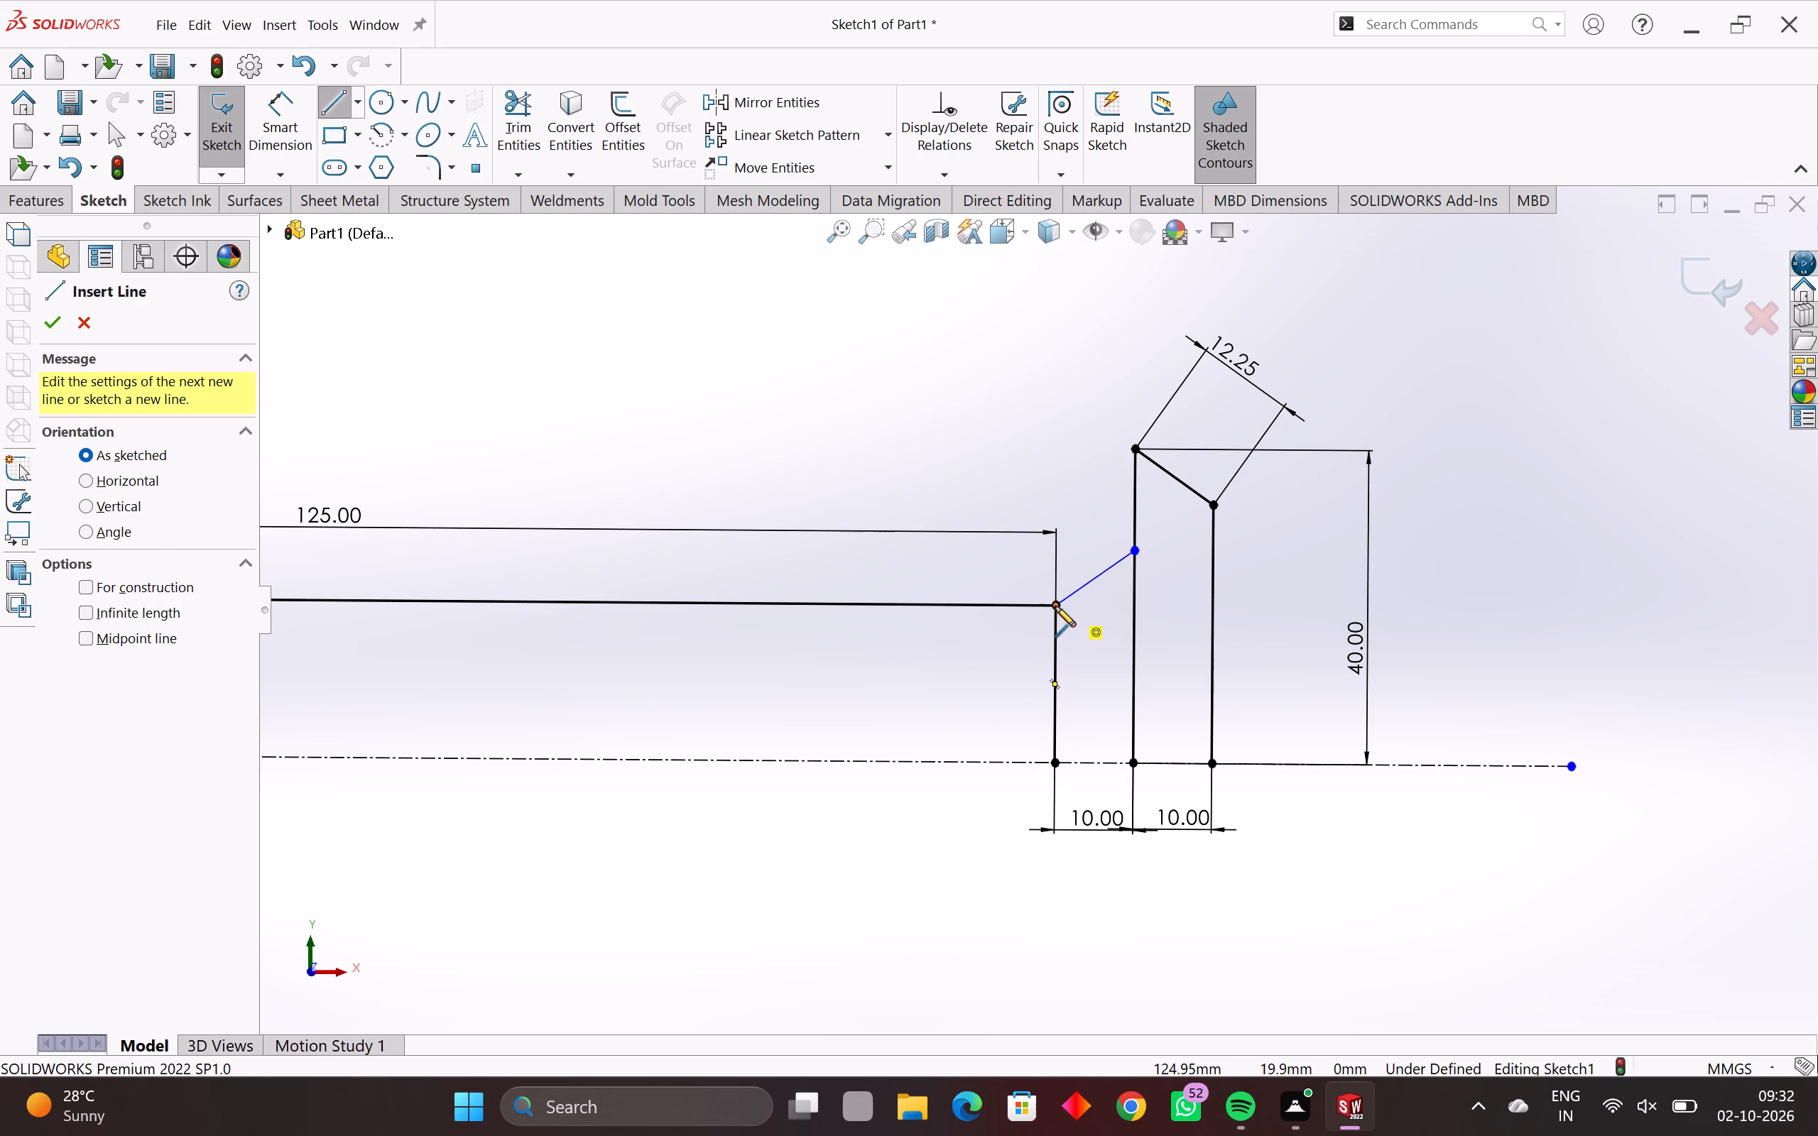
click(1132, 604)
key(Escape)
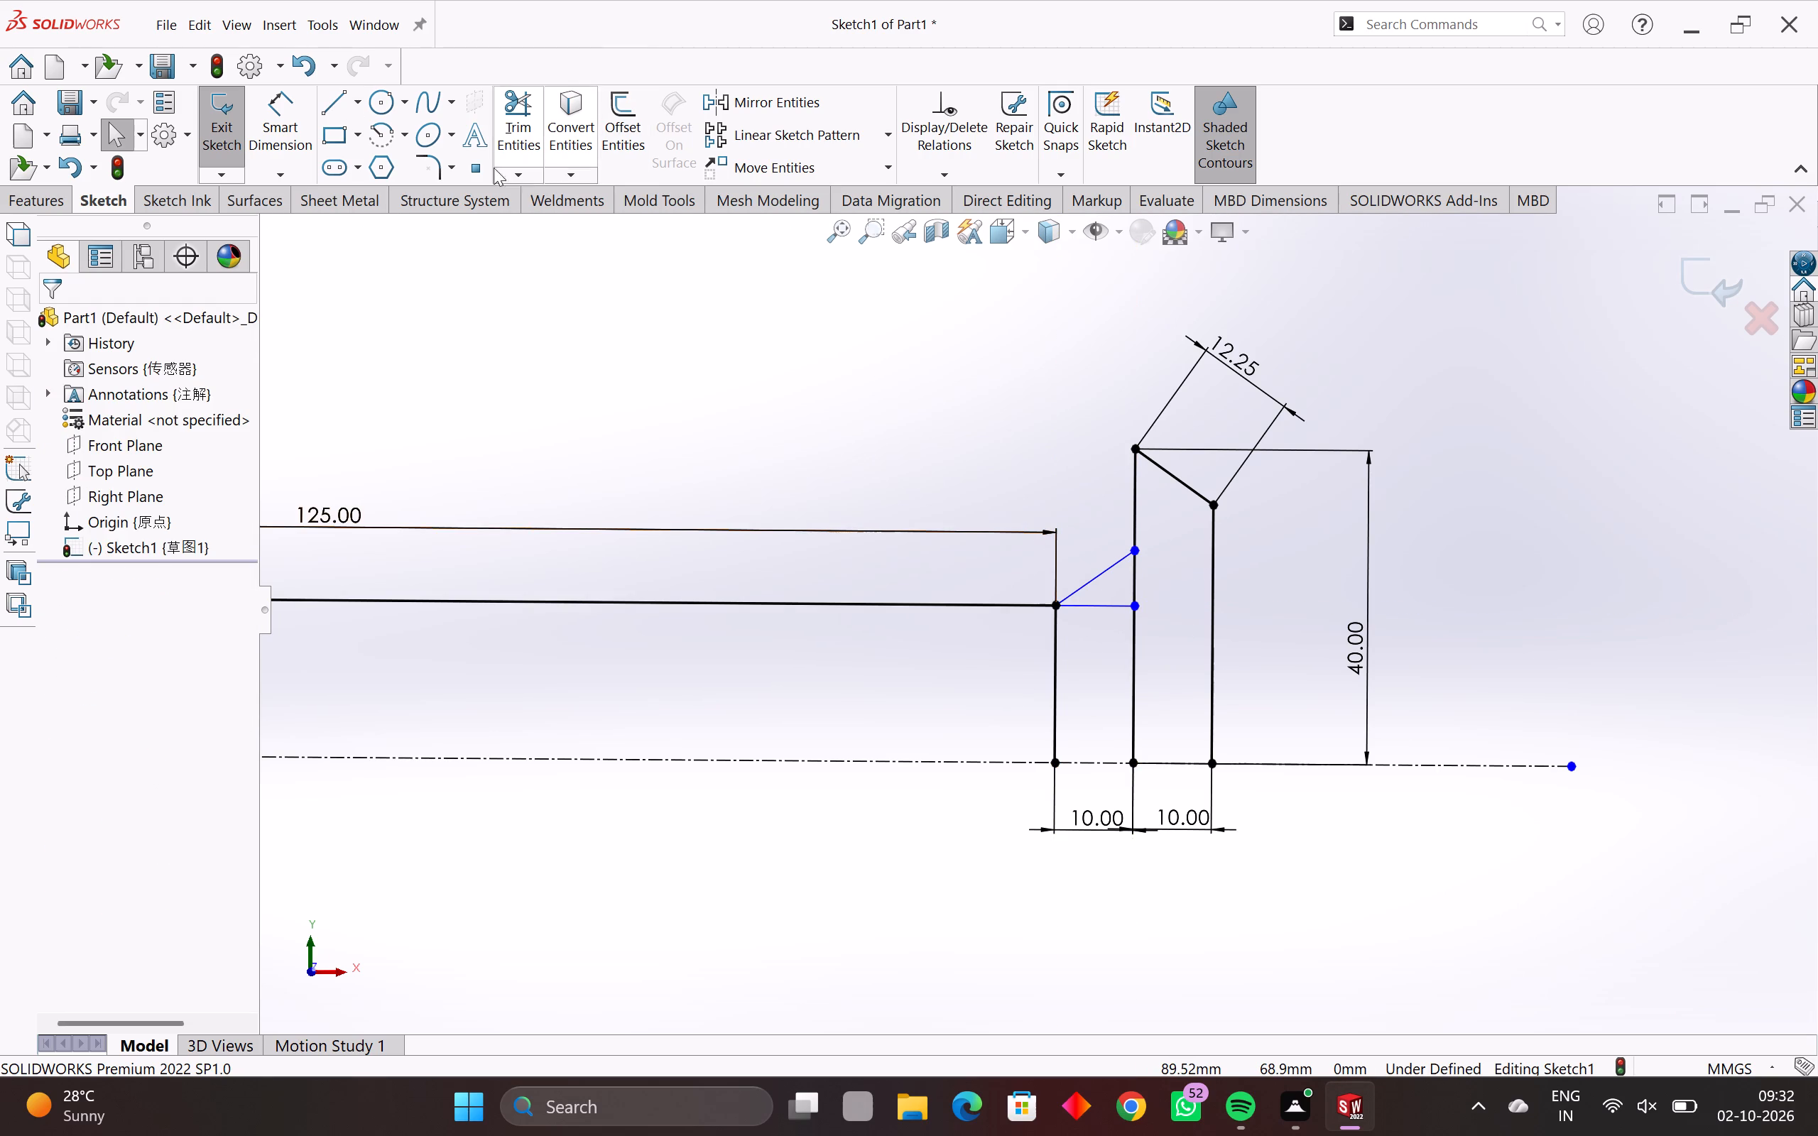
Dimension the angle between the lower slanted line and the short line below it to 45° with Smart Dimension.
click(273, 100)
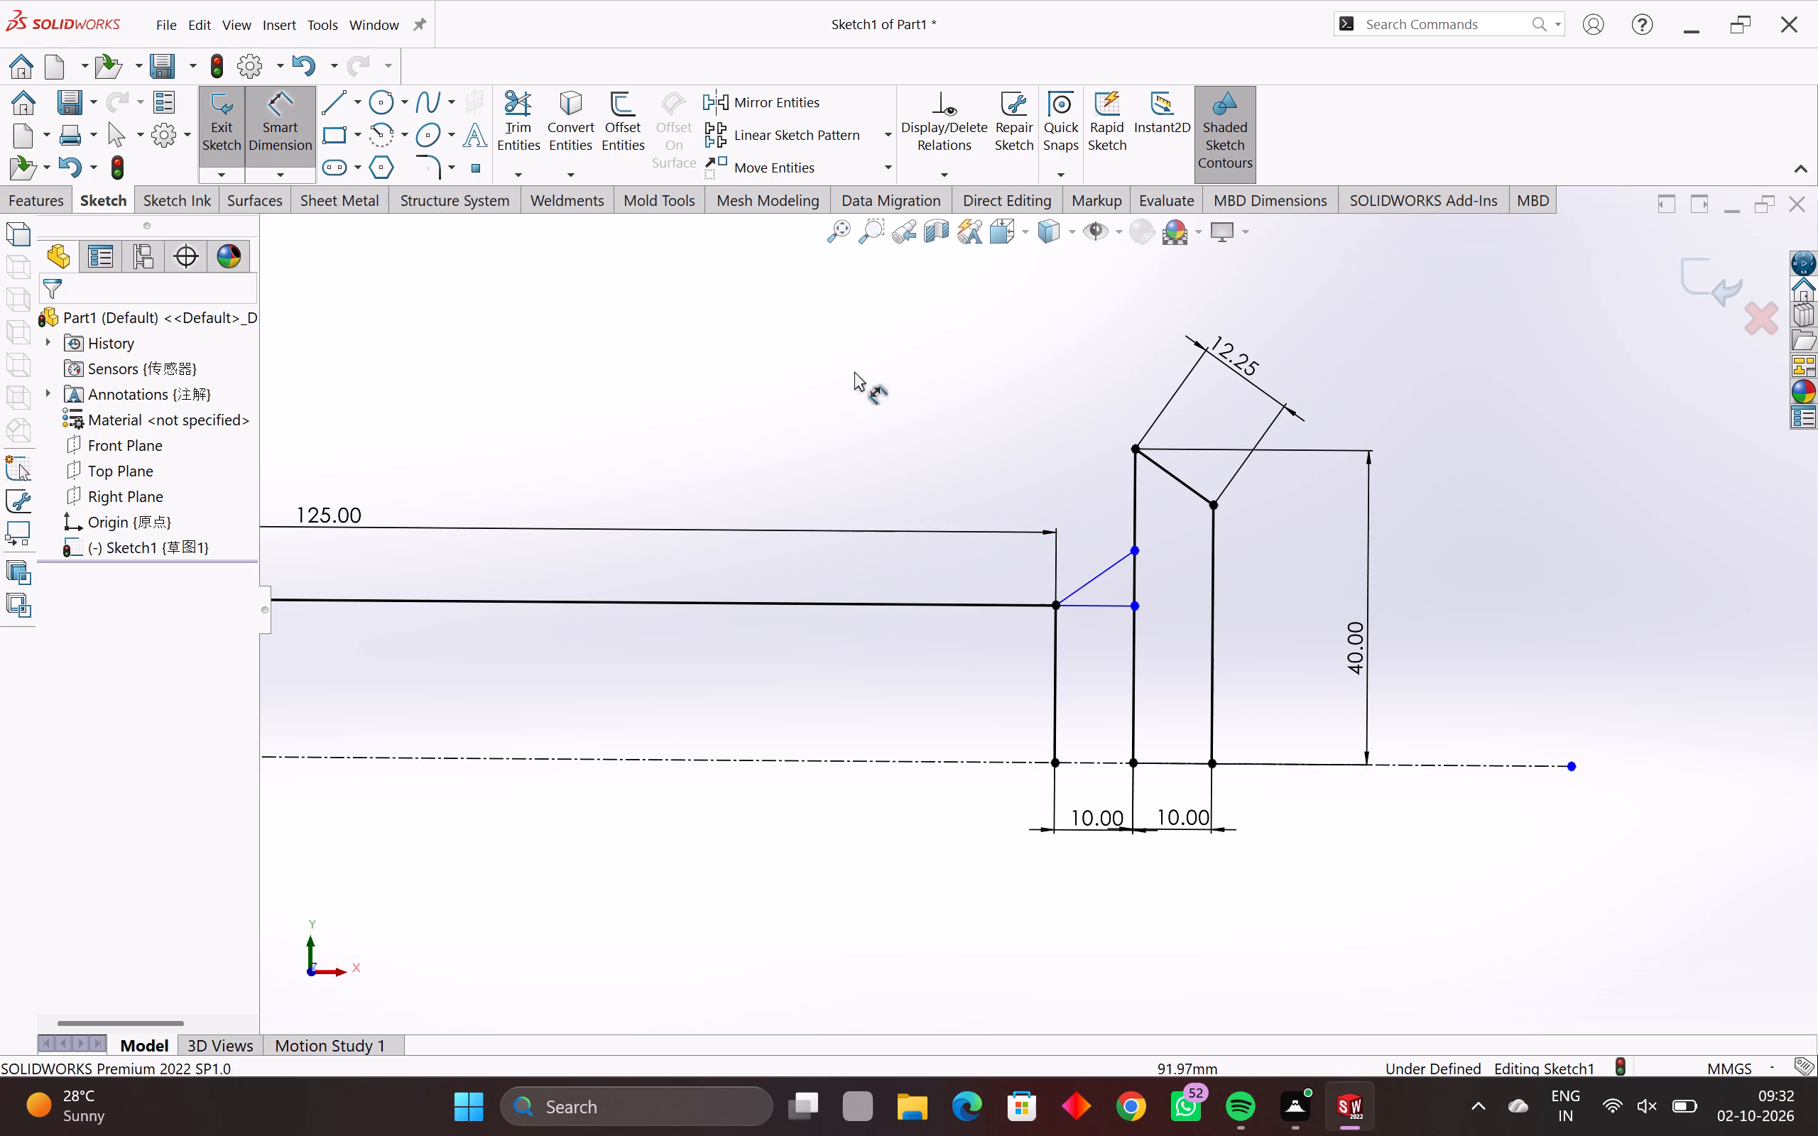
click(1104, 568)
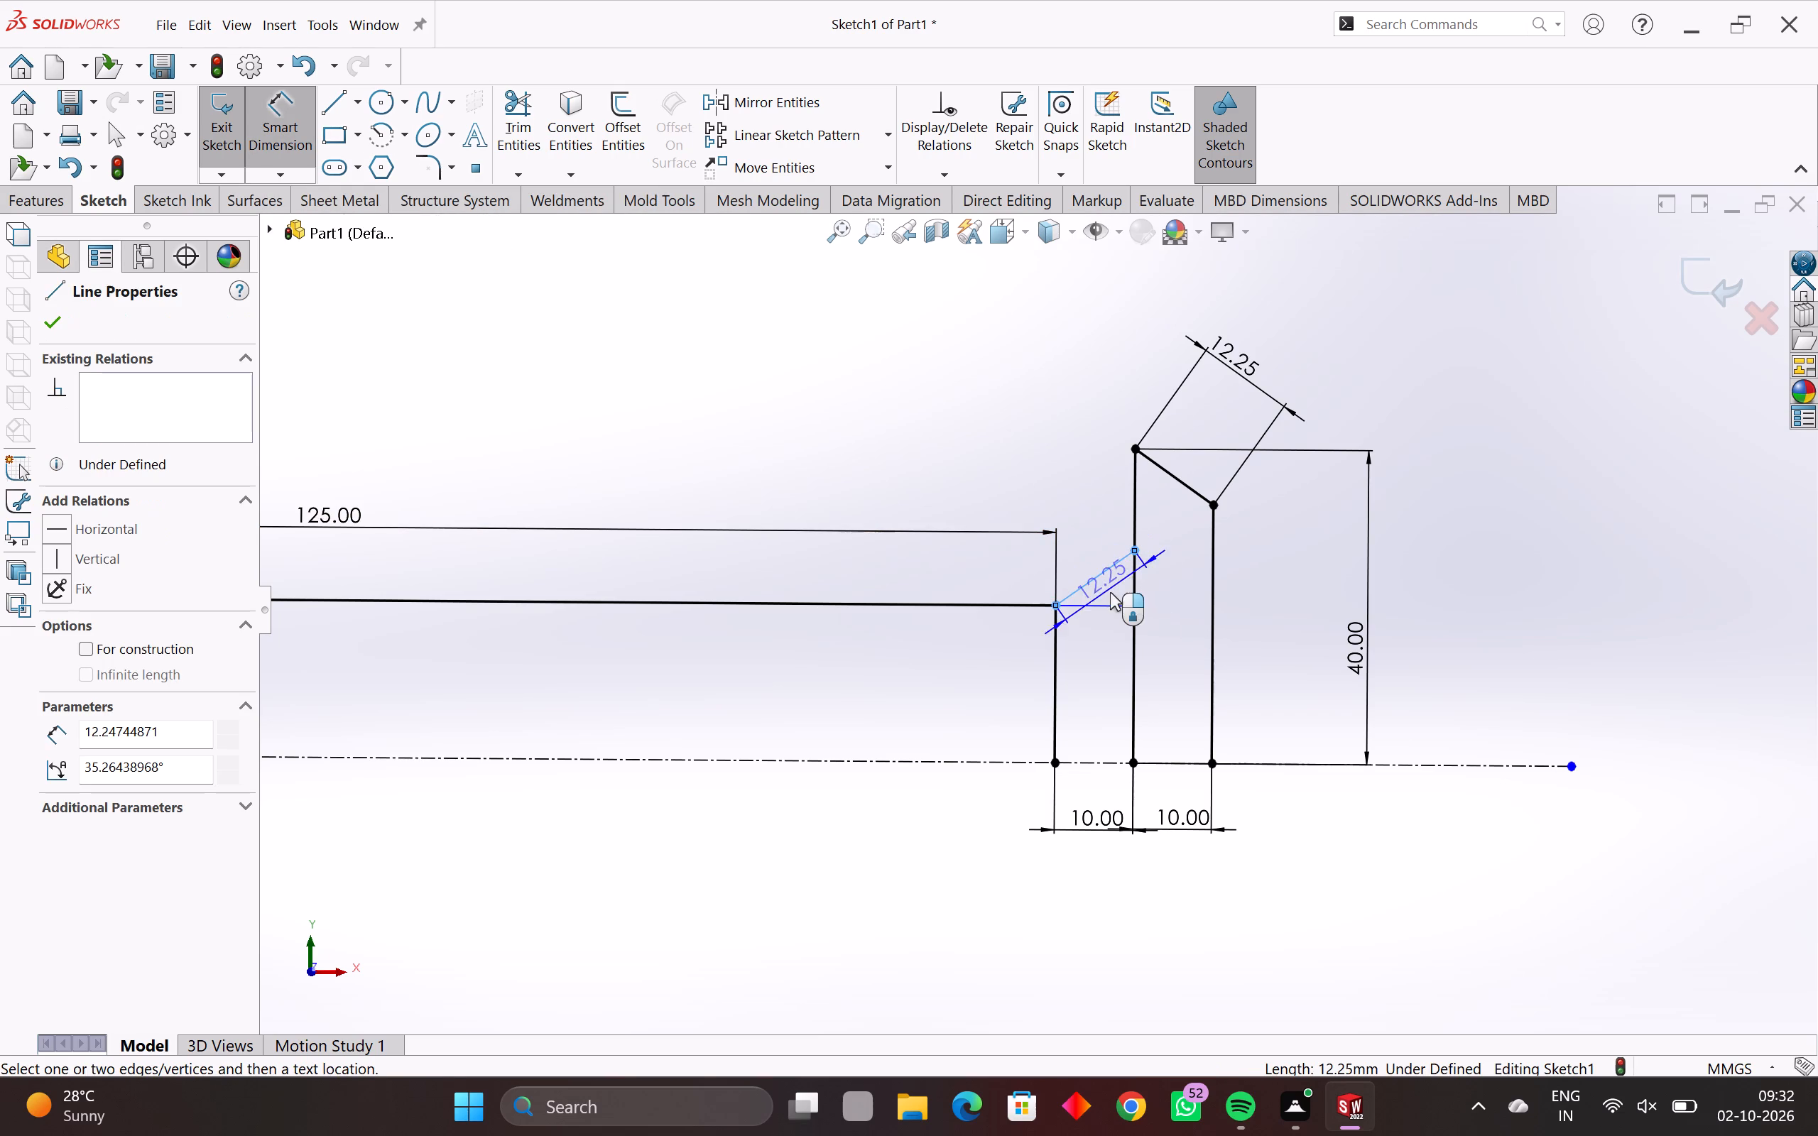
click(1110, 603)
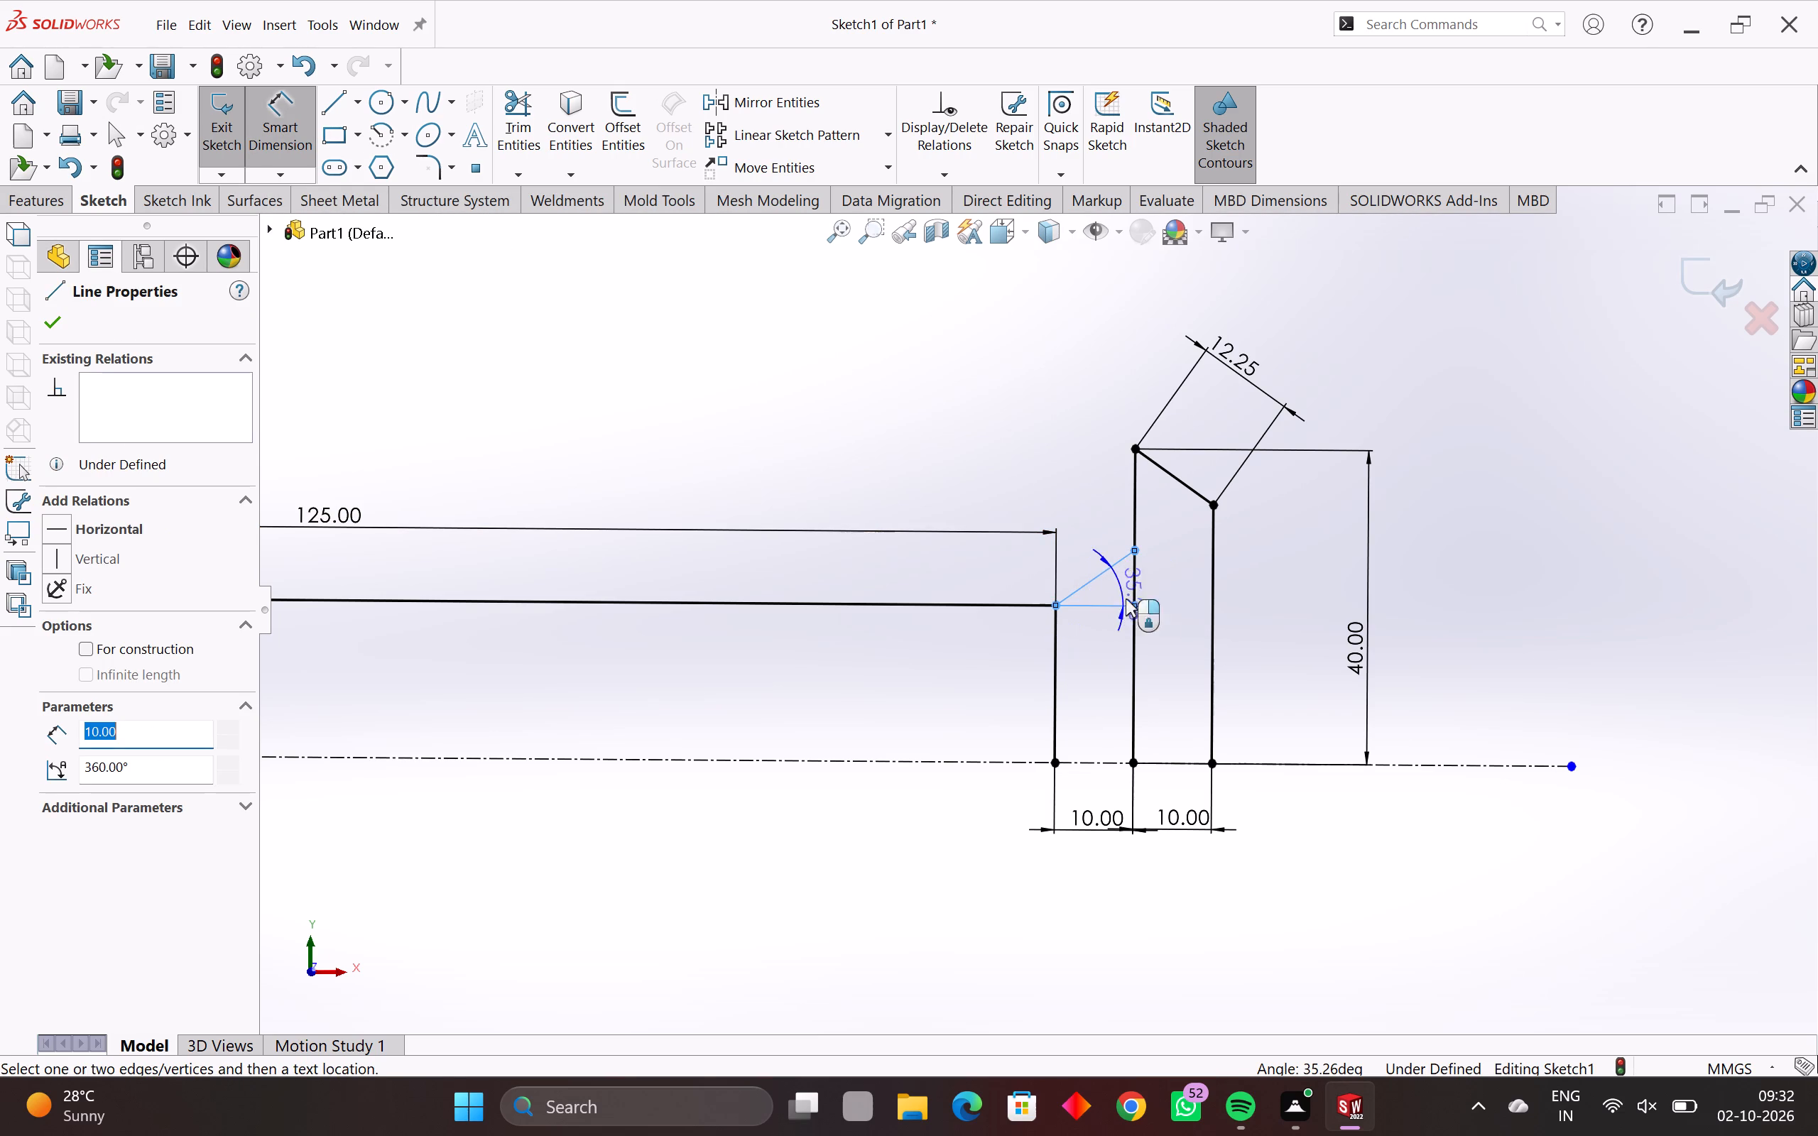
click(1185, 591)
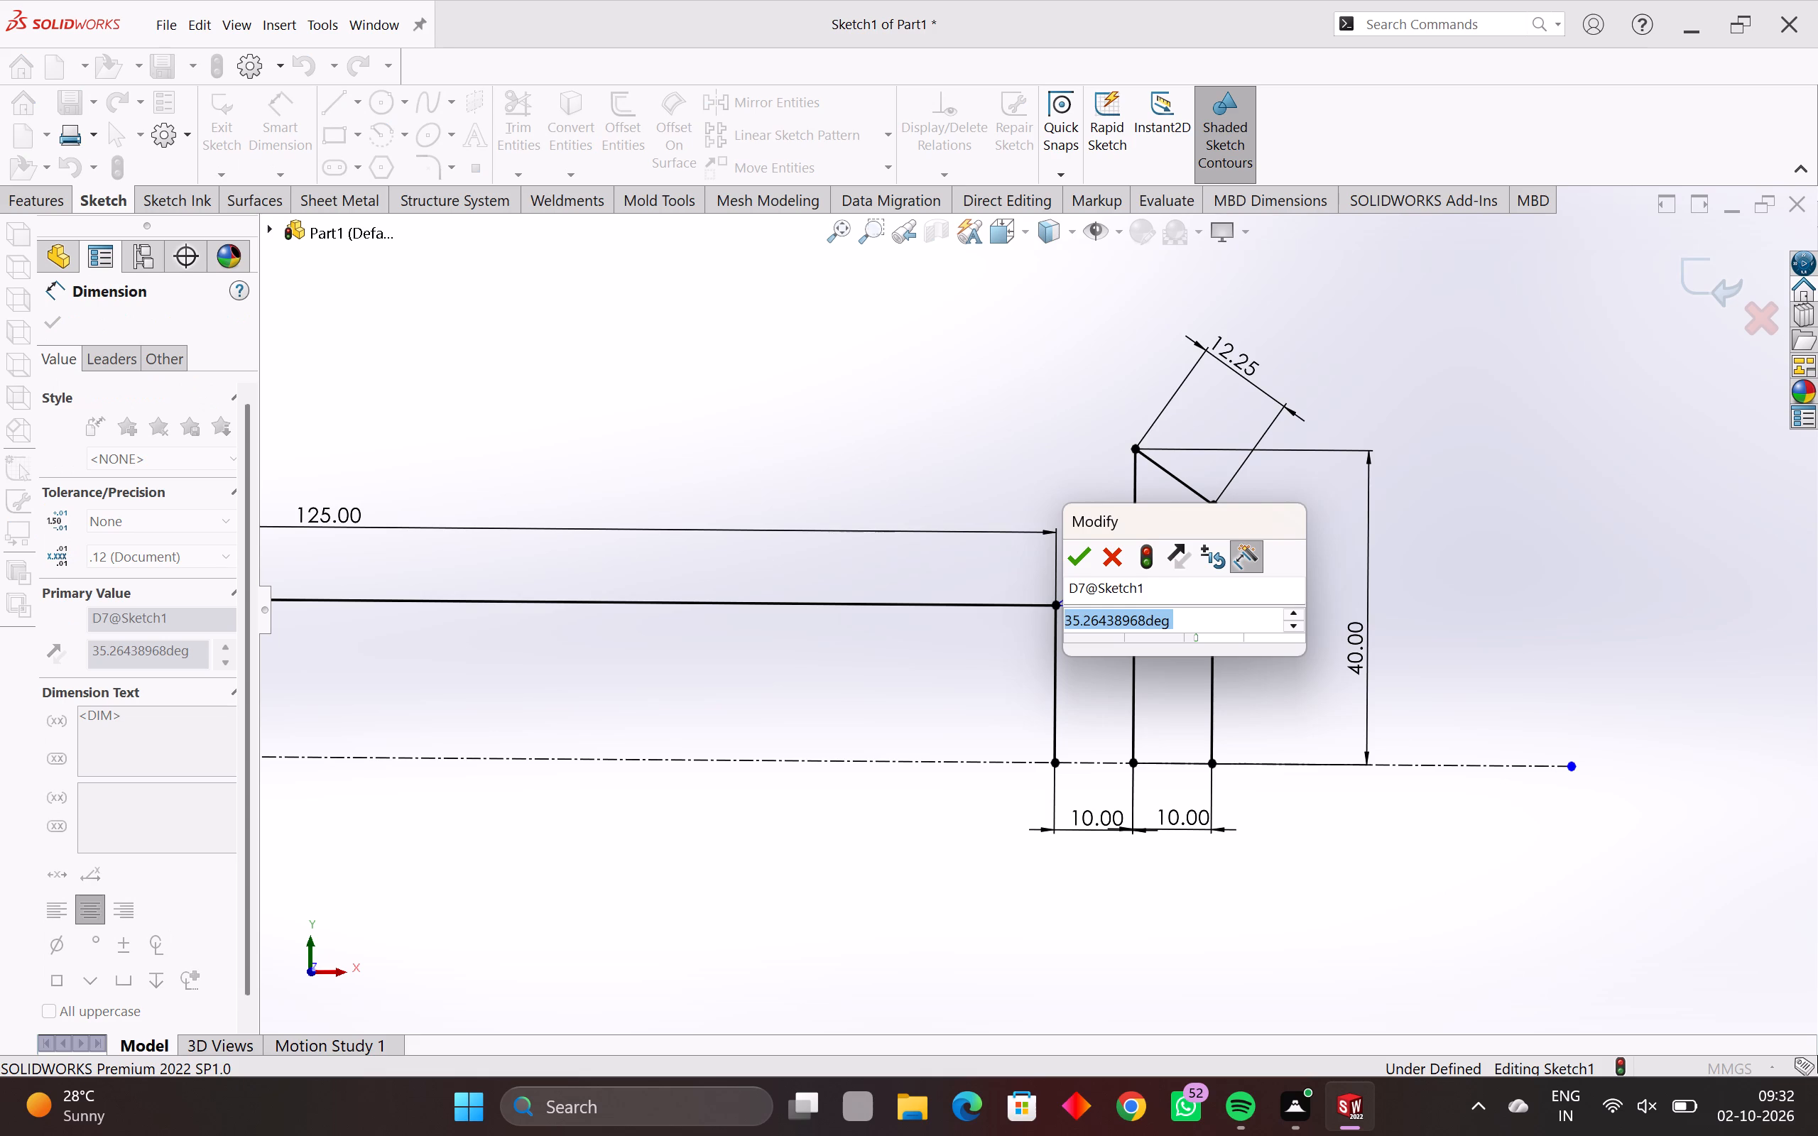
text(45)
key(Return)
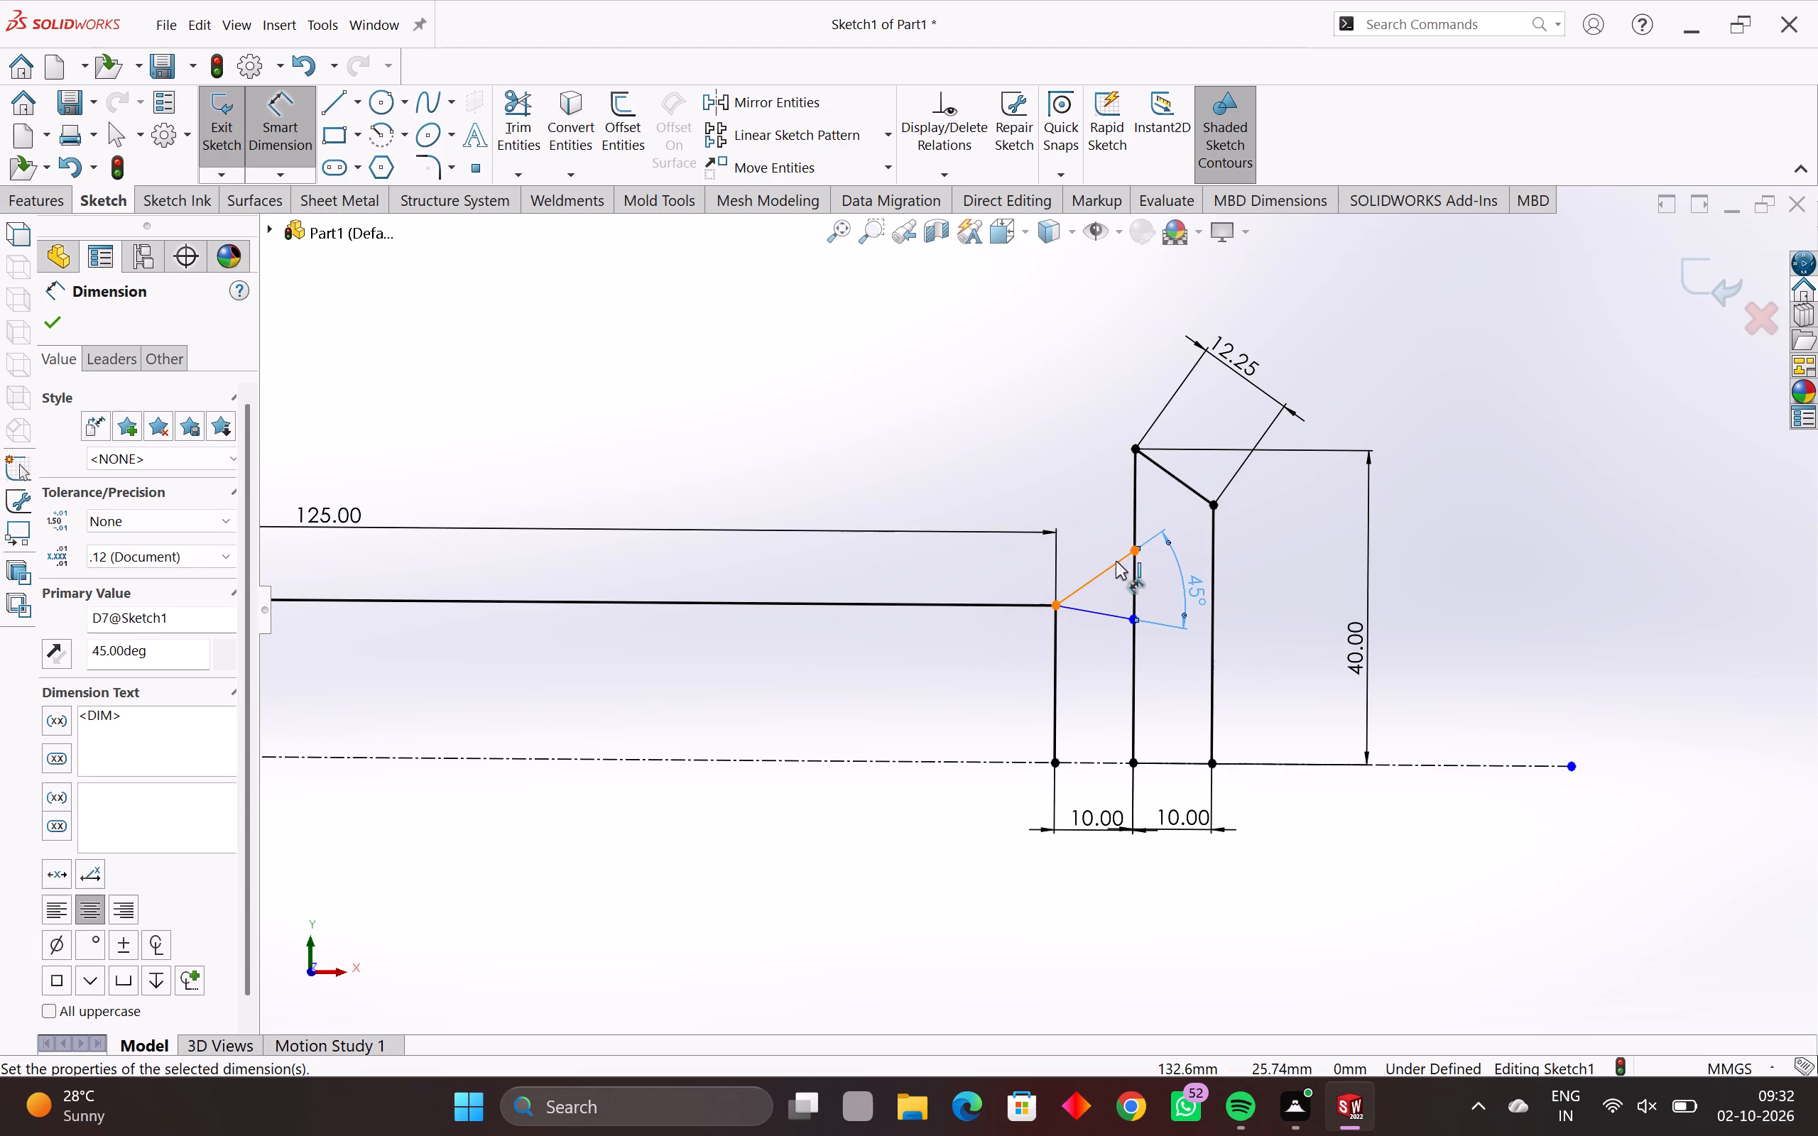
Delete the lower slanted line between the end of the 125 mm line and the 40 mm vertical line.
click(1095, 616)
click(1082, 581)
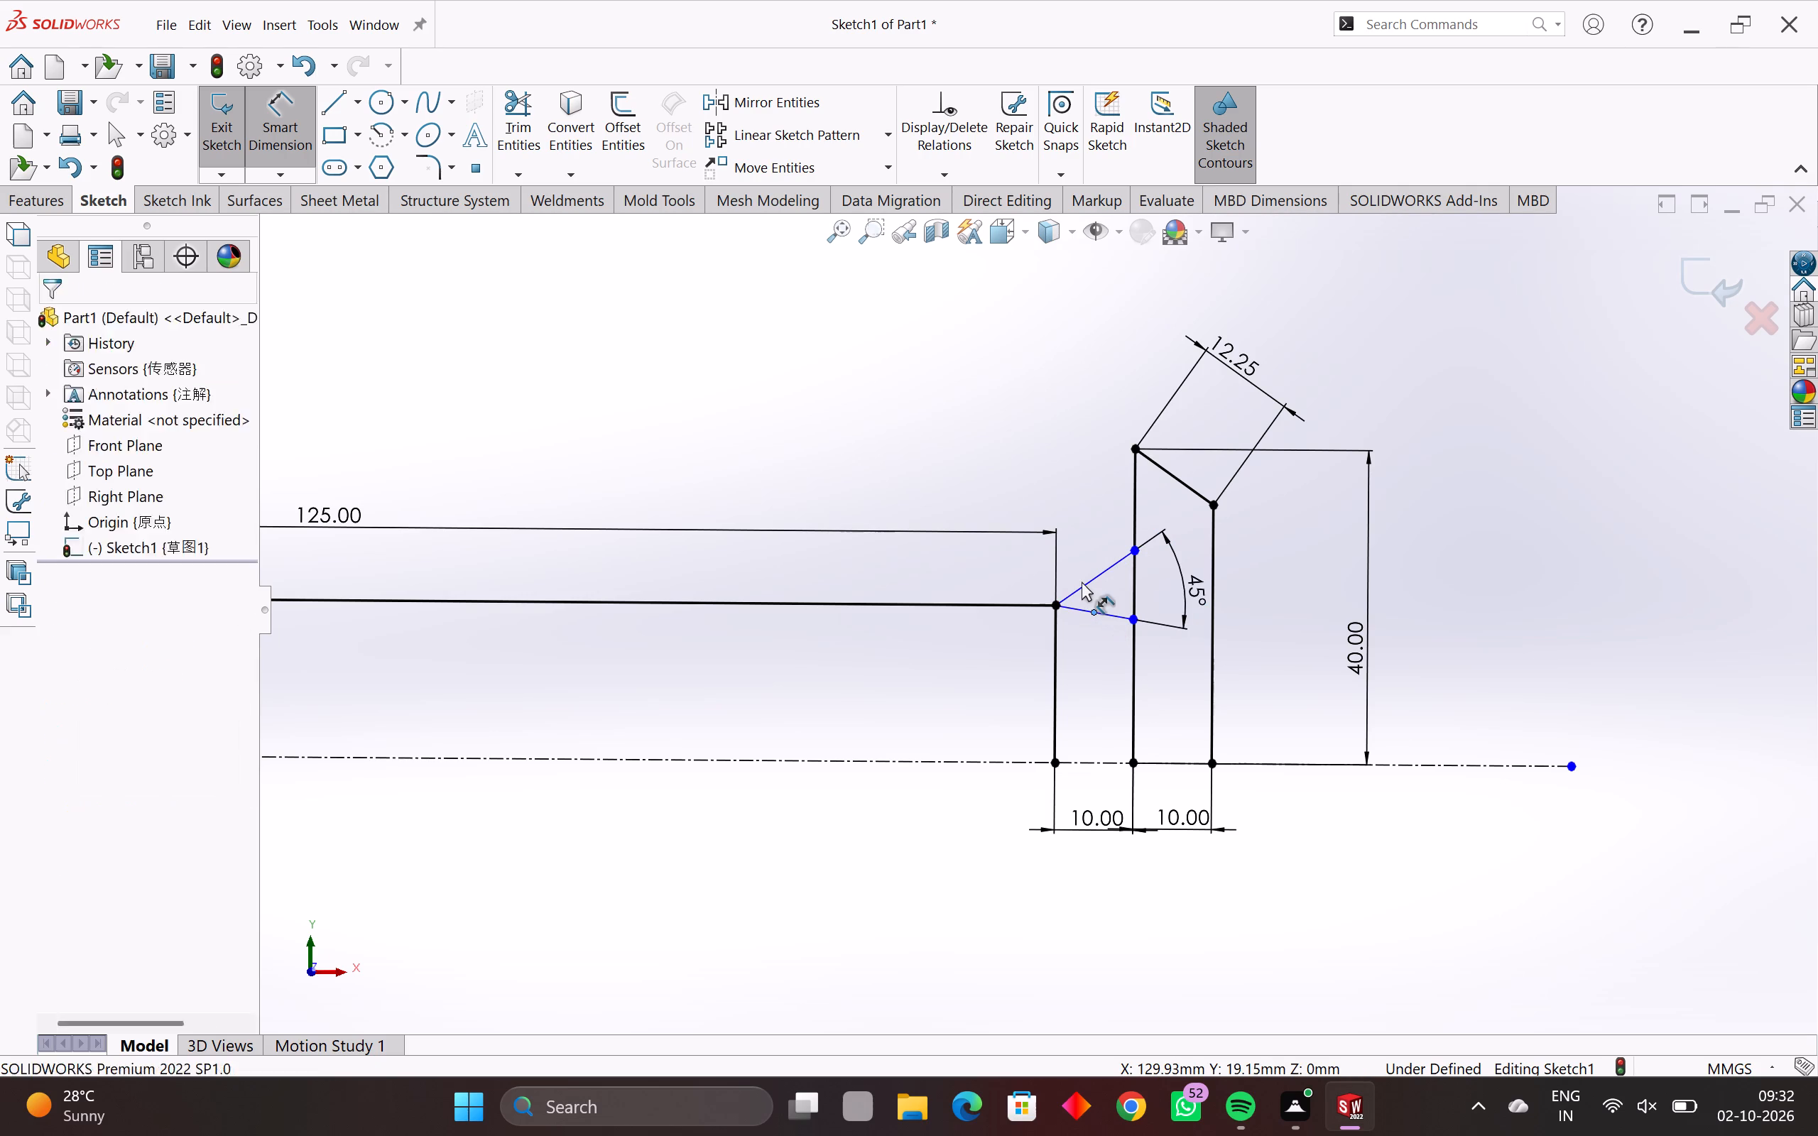
click(1085, 584)
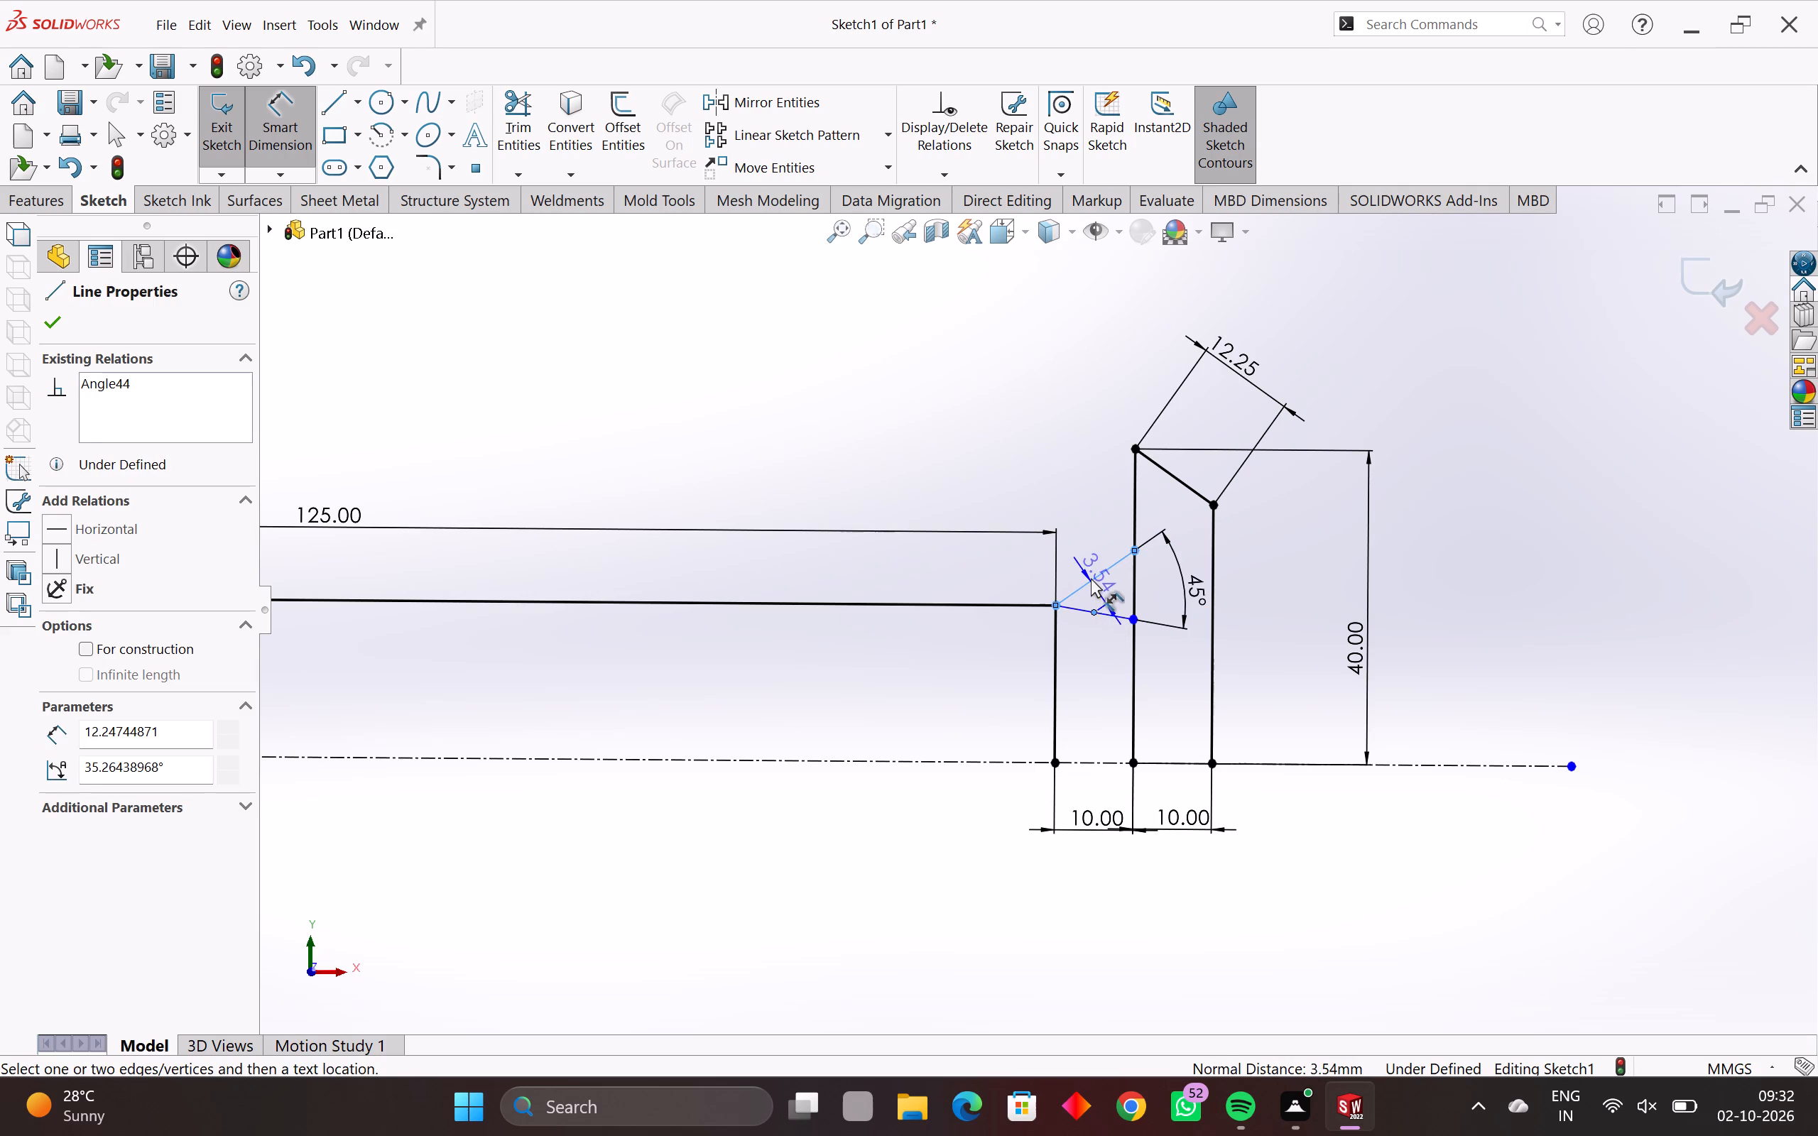
key(Delete)
click(765, 555)
click(1226, 564)
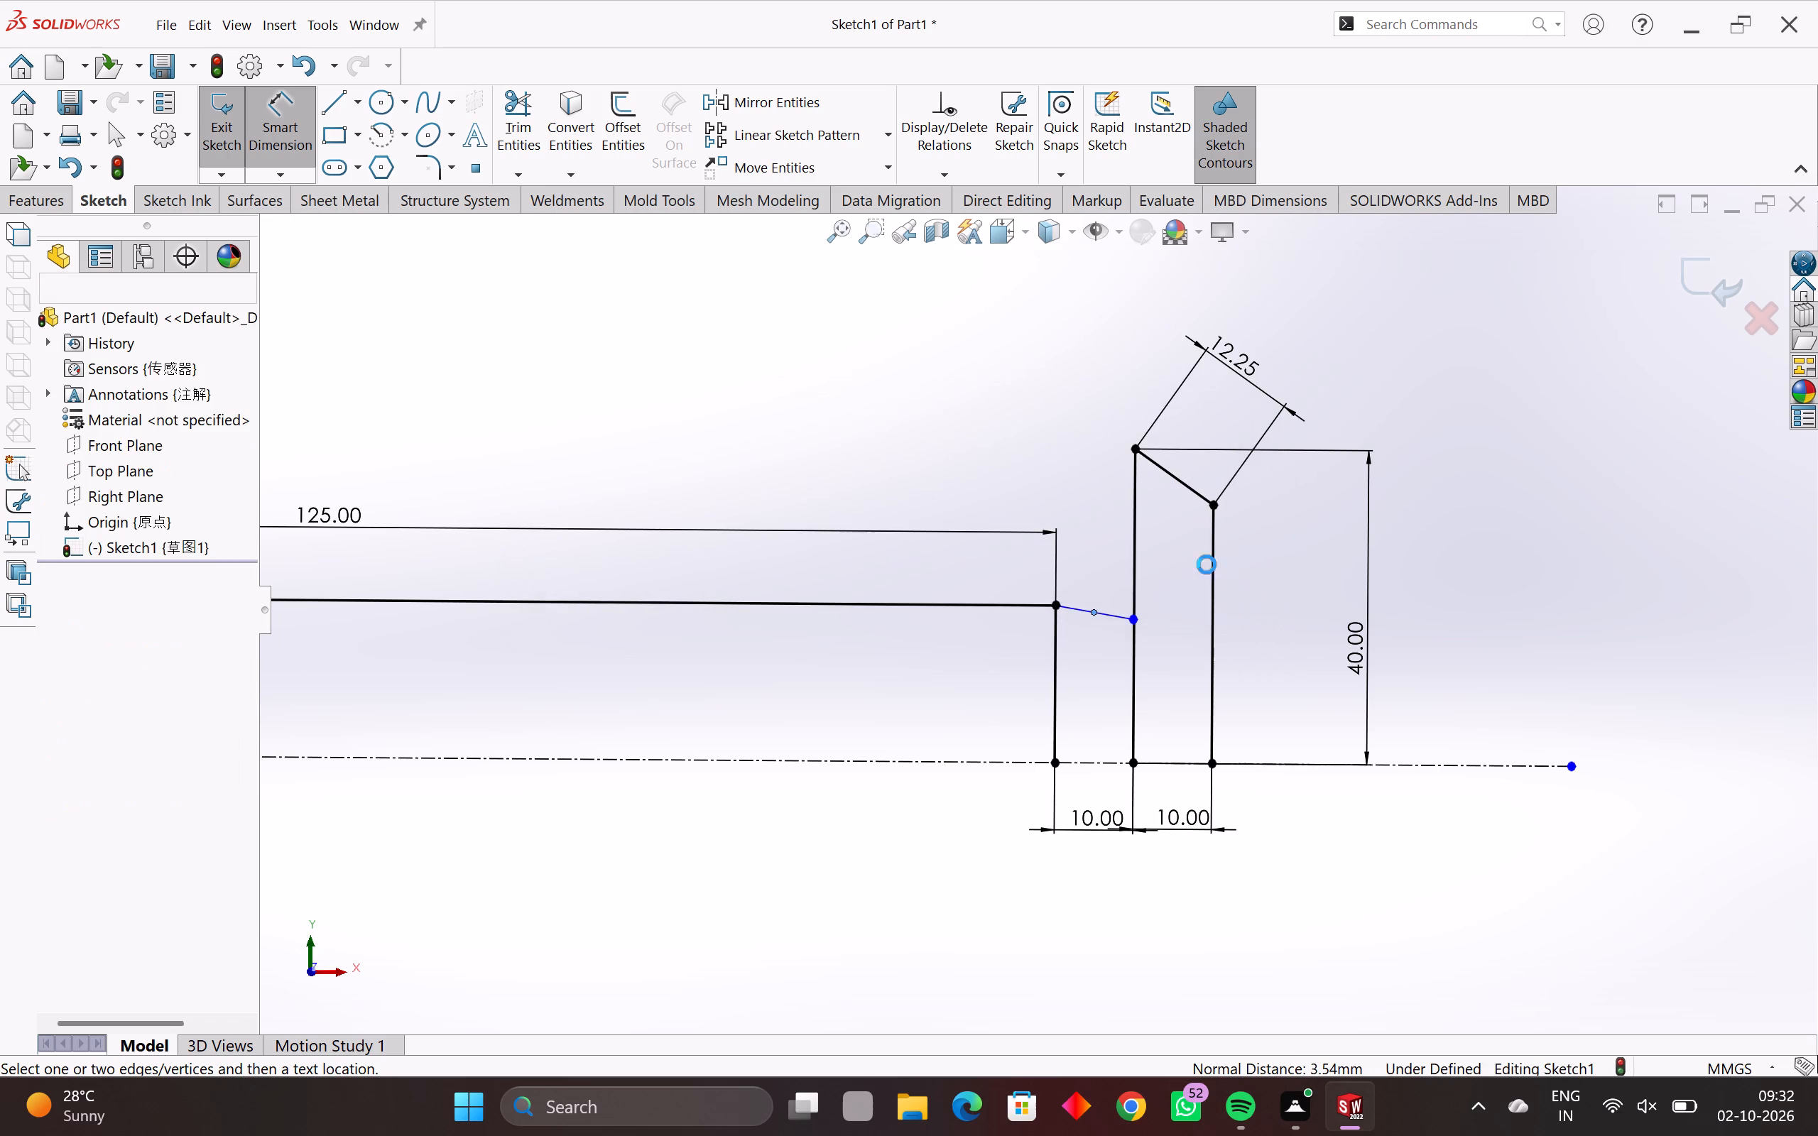
Leave Smart Dimension and select the remaining short line between the 125 mm line's end and the 40 mm vertical line.
click(1111, 611)
click(1111, 611)
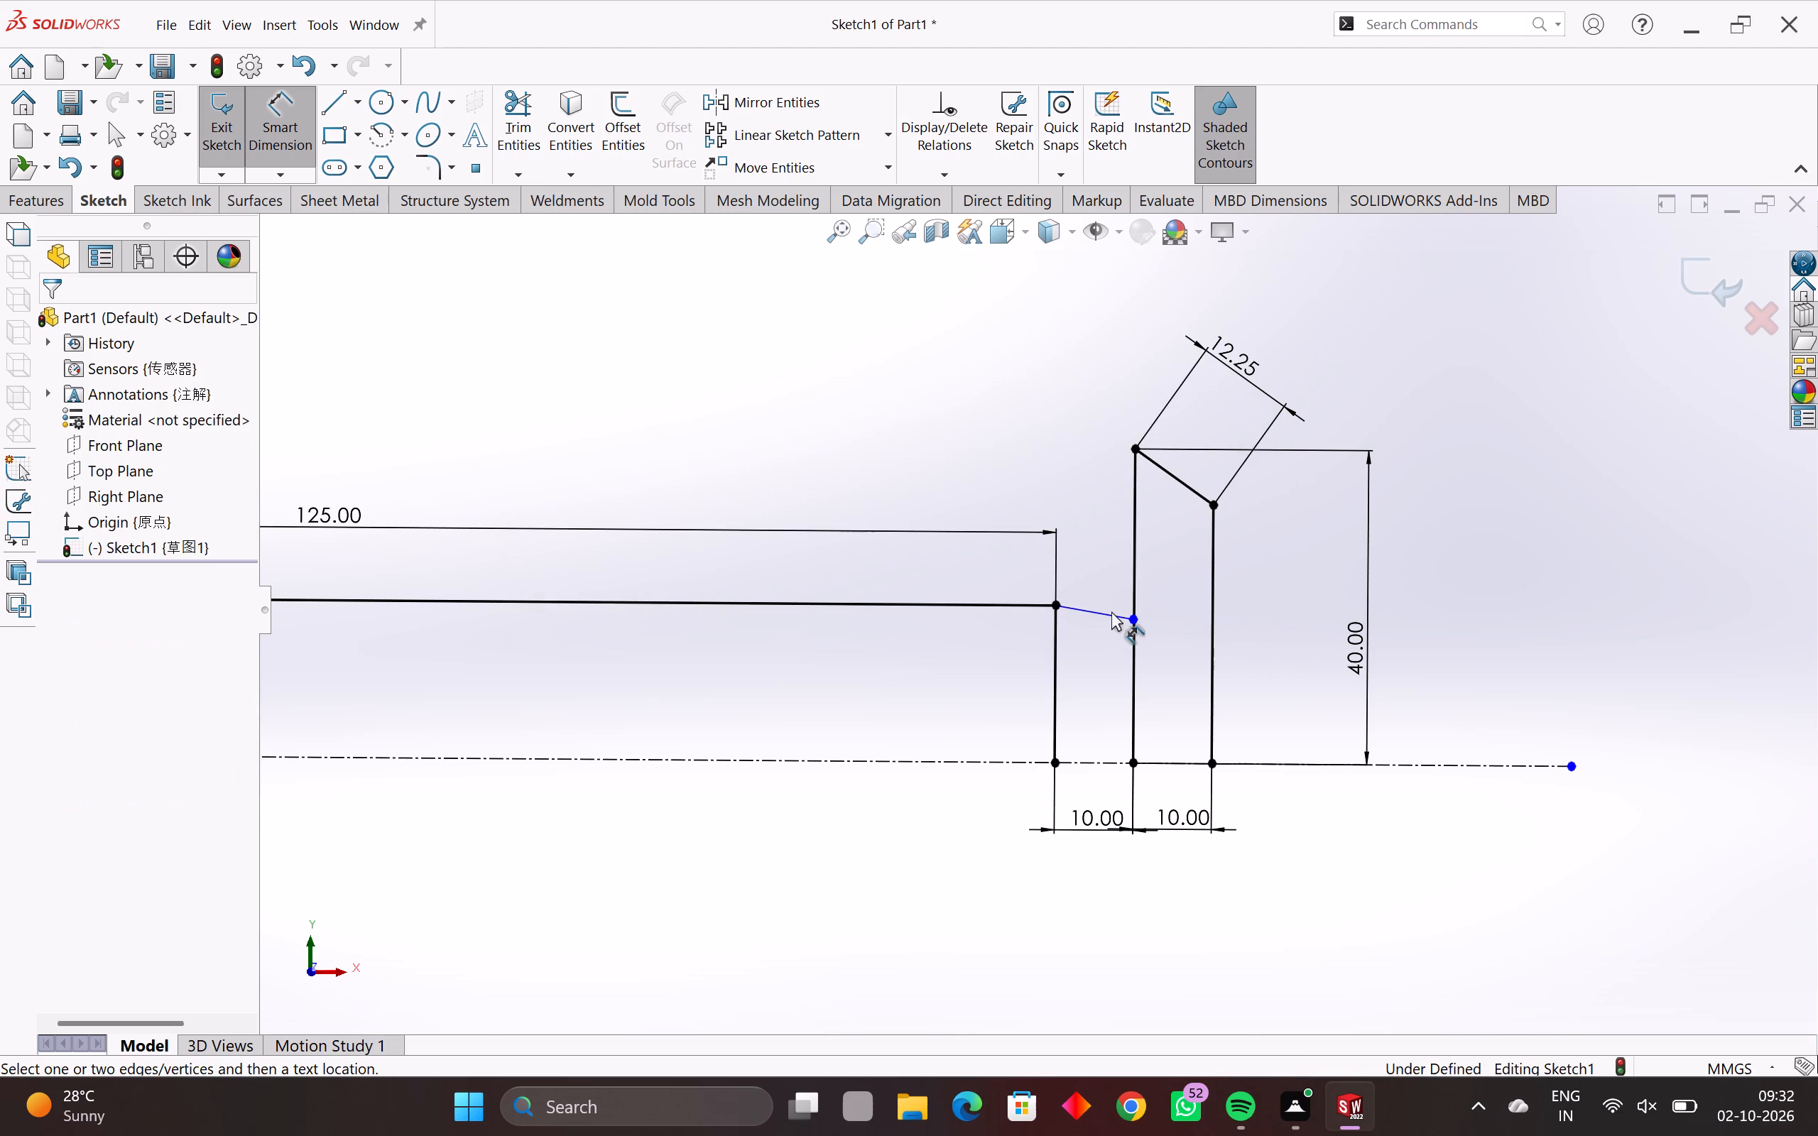
drag(1096, 590, 1069, 657)
key(Escape)
key(Escape)
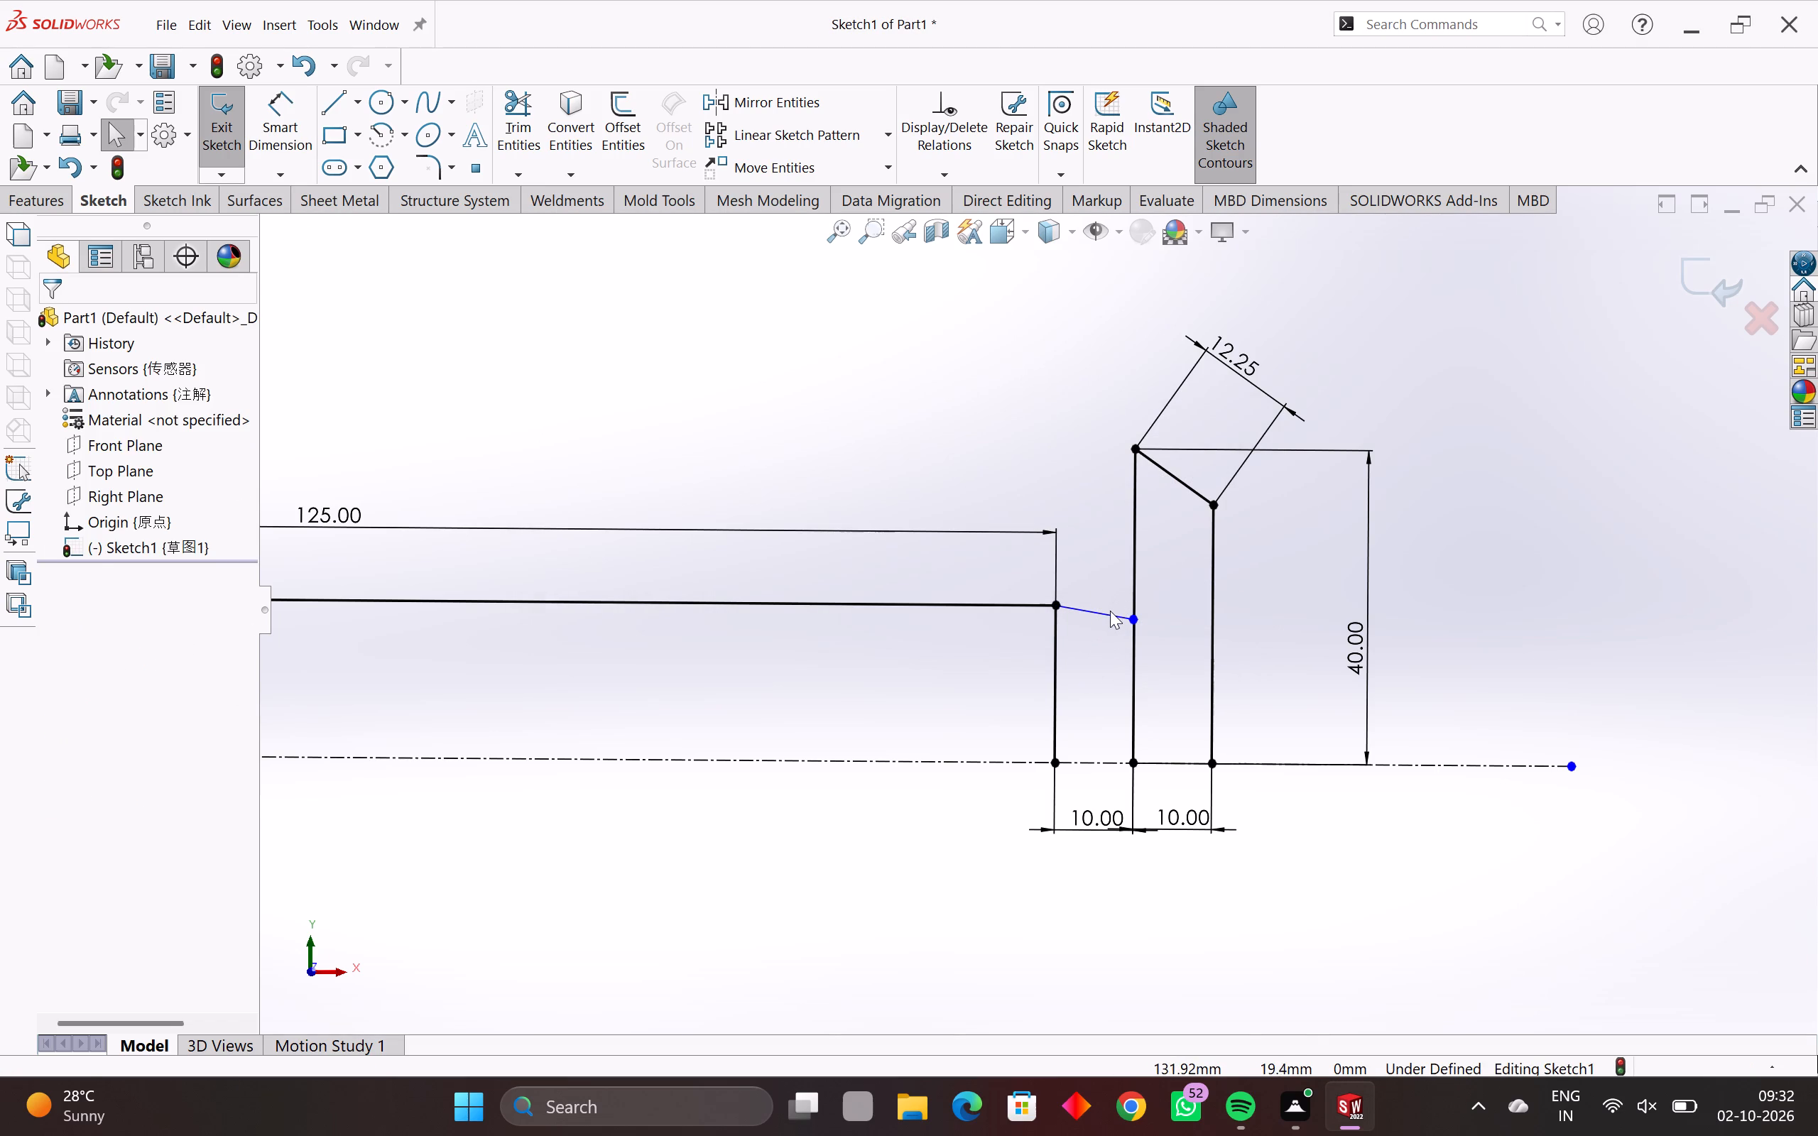
click(1110, 611)
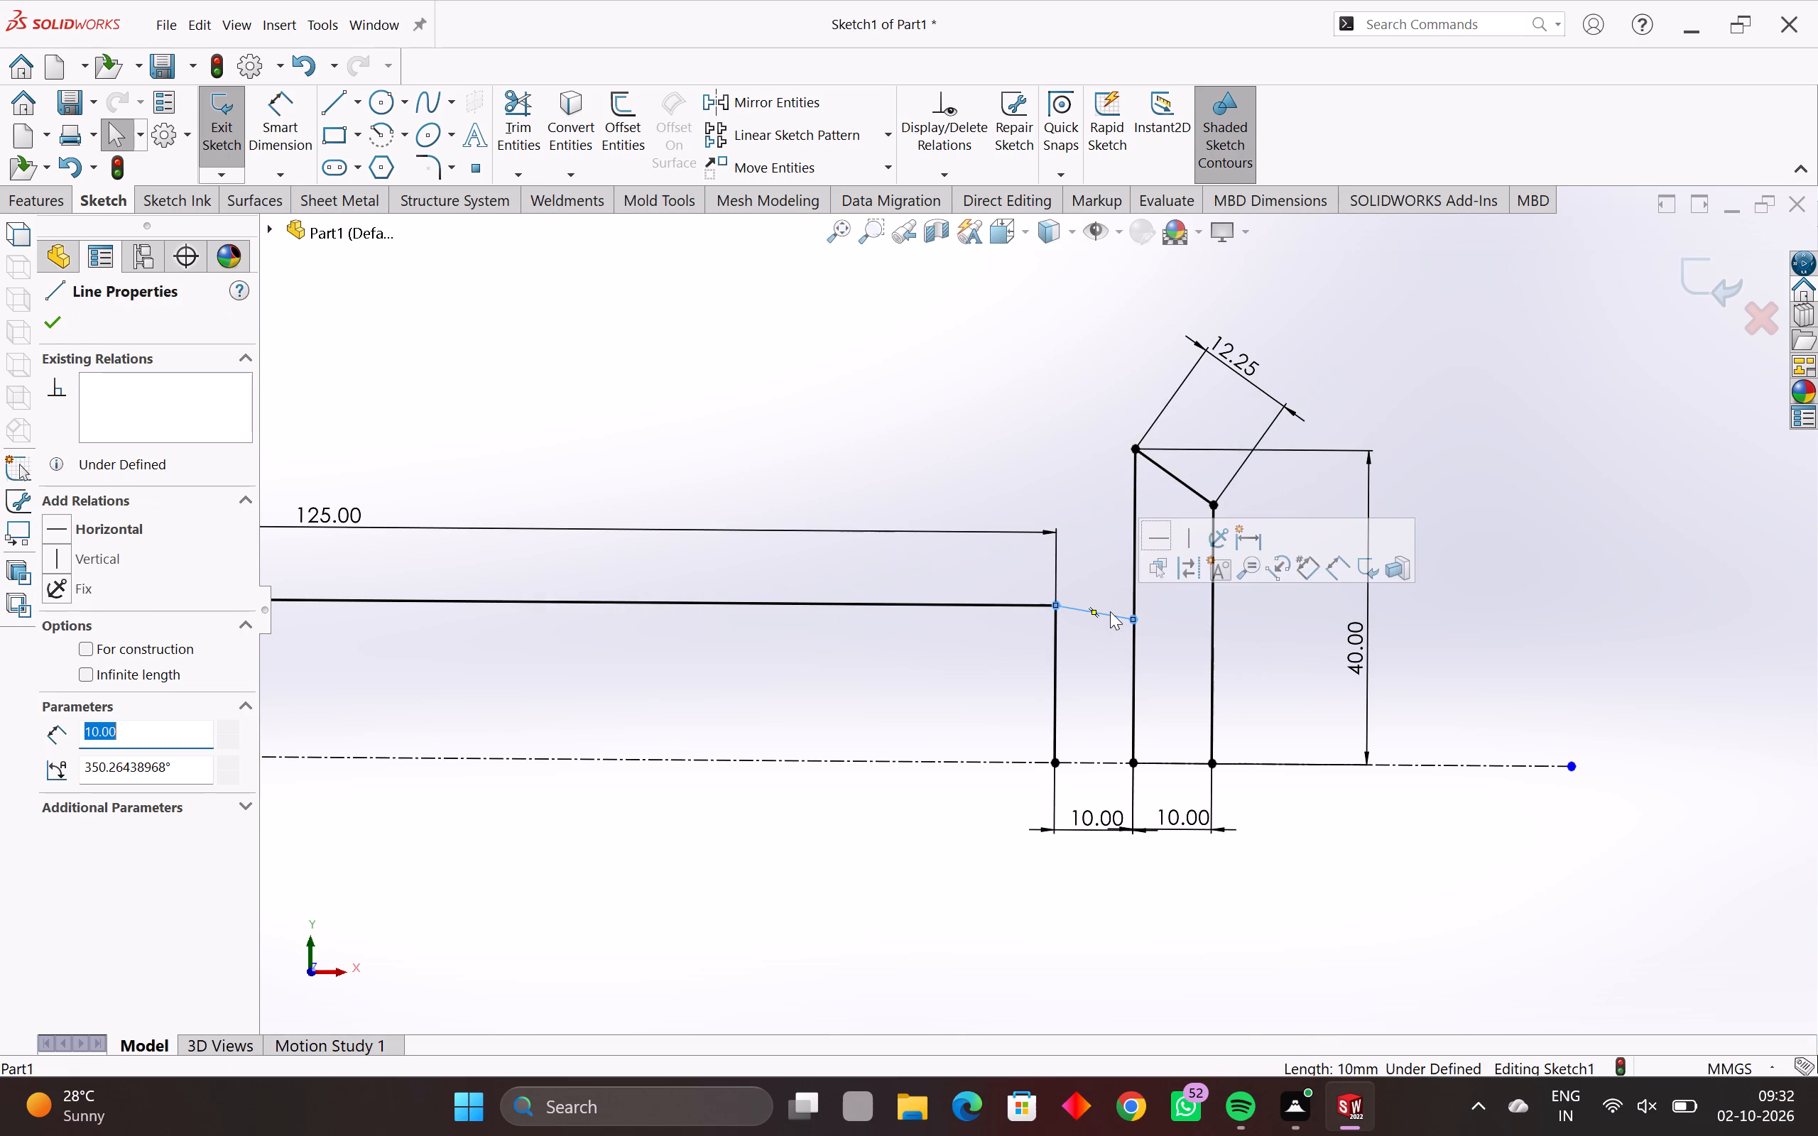
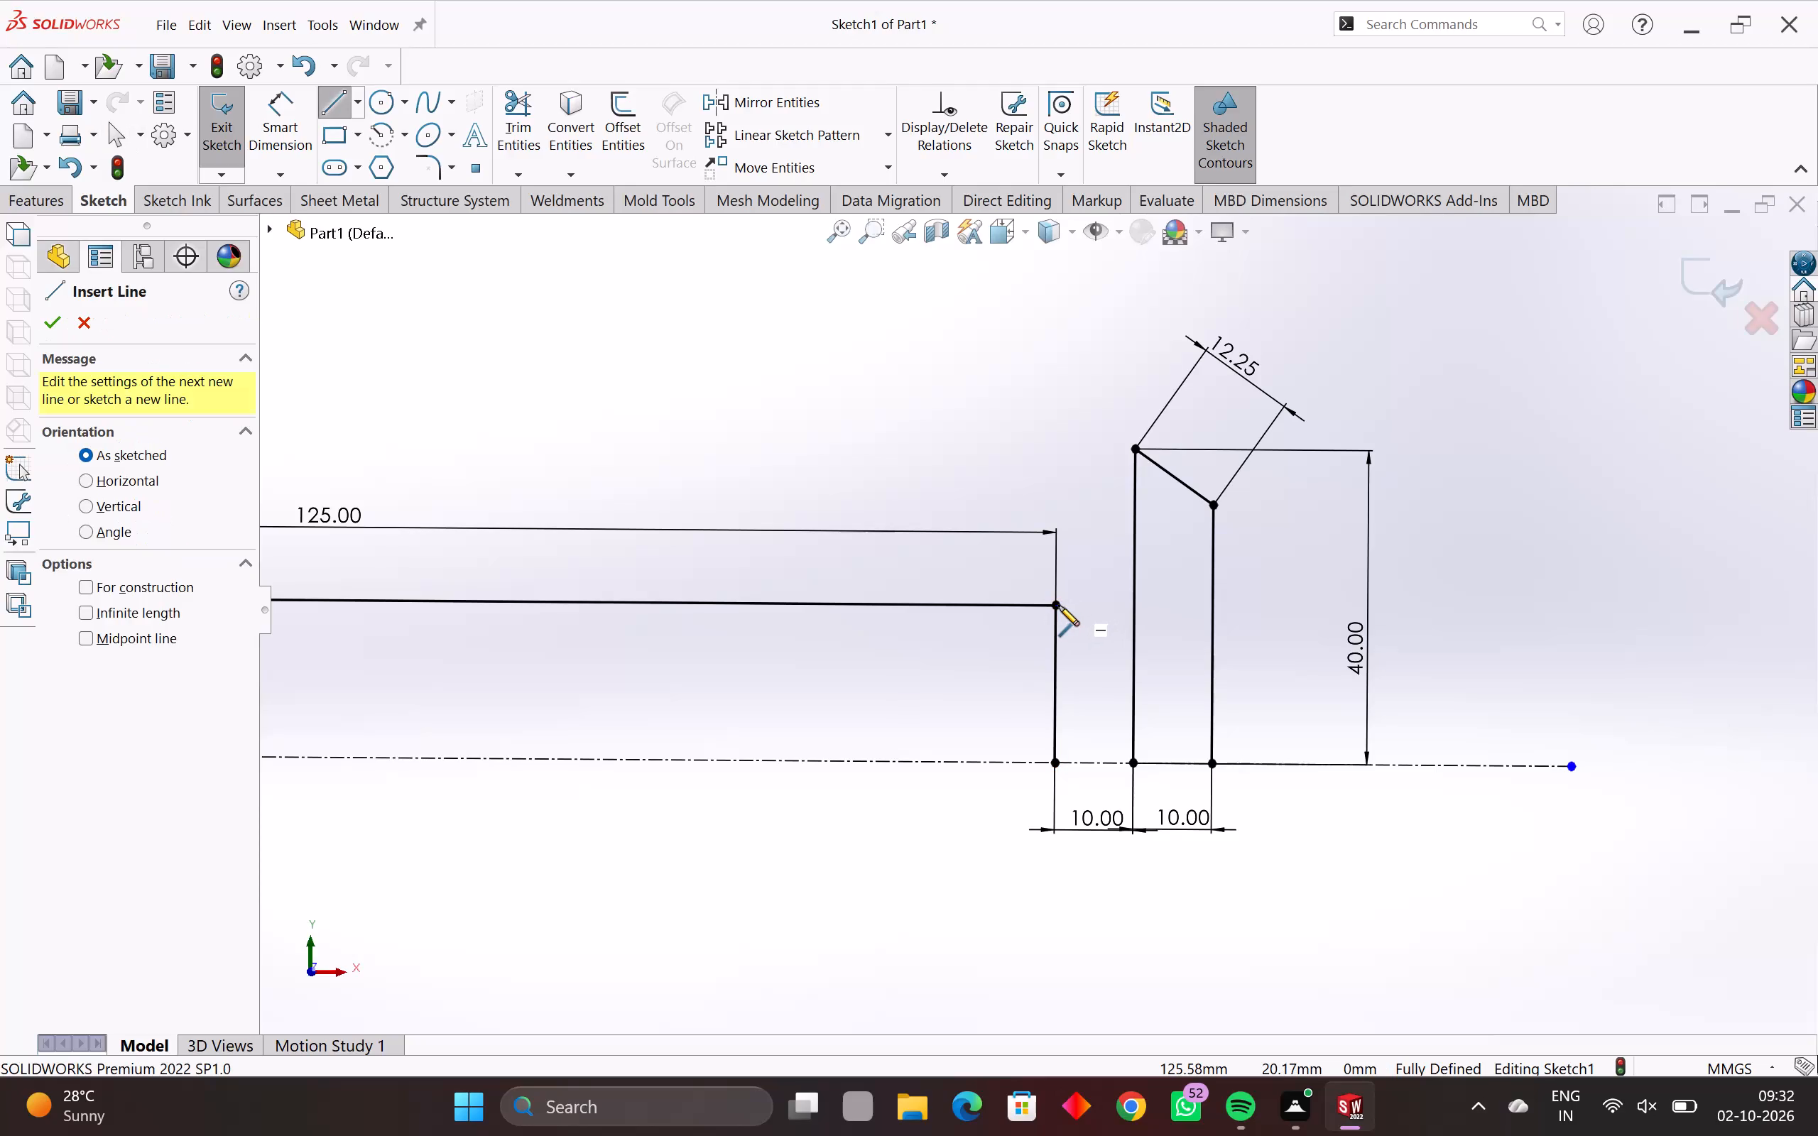
Sketch a 45° line about 14.14 mm long from the end of the 125 mm line up to the 40 mm vertical line.
click(1059, 606)
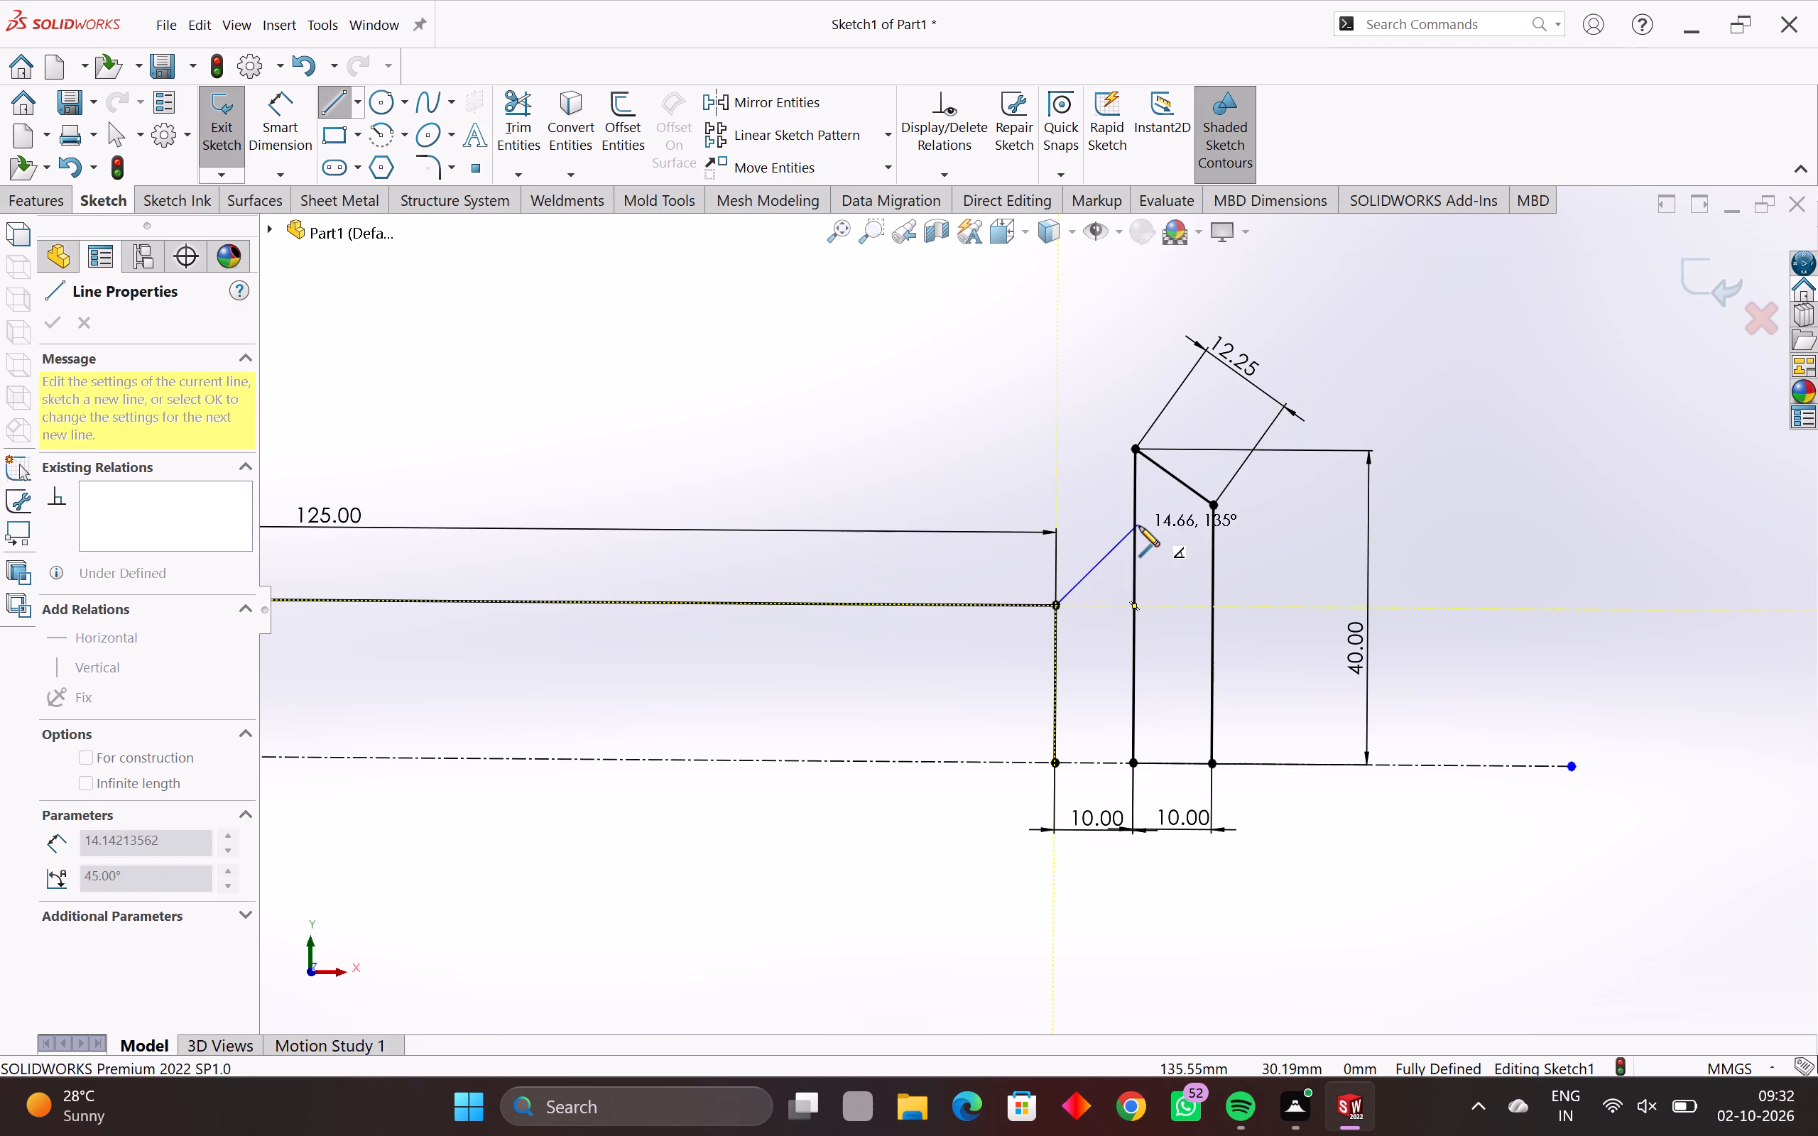
click(1138, 528)
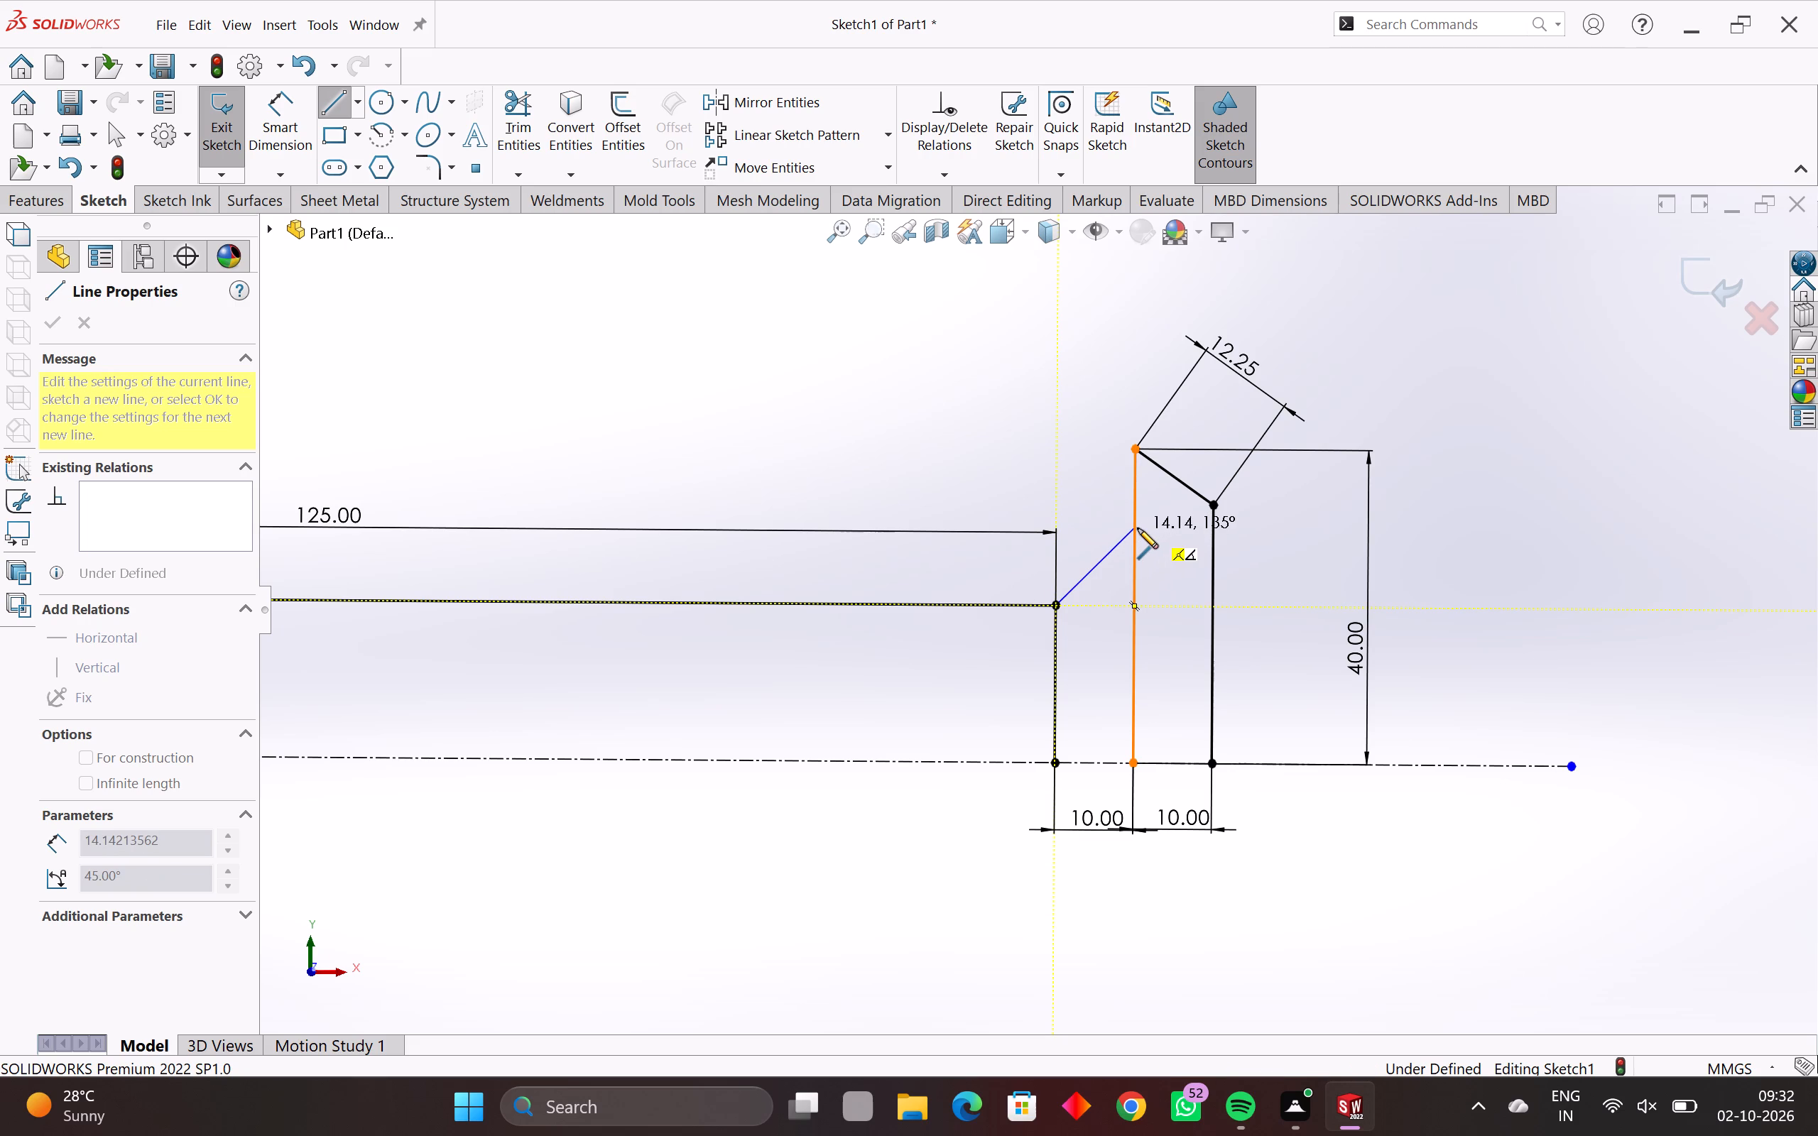
key(Escape)
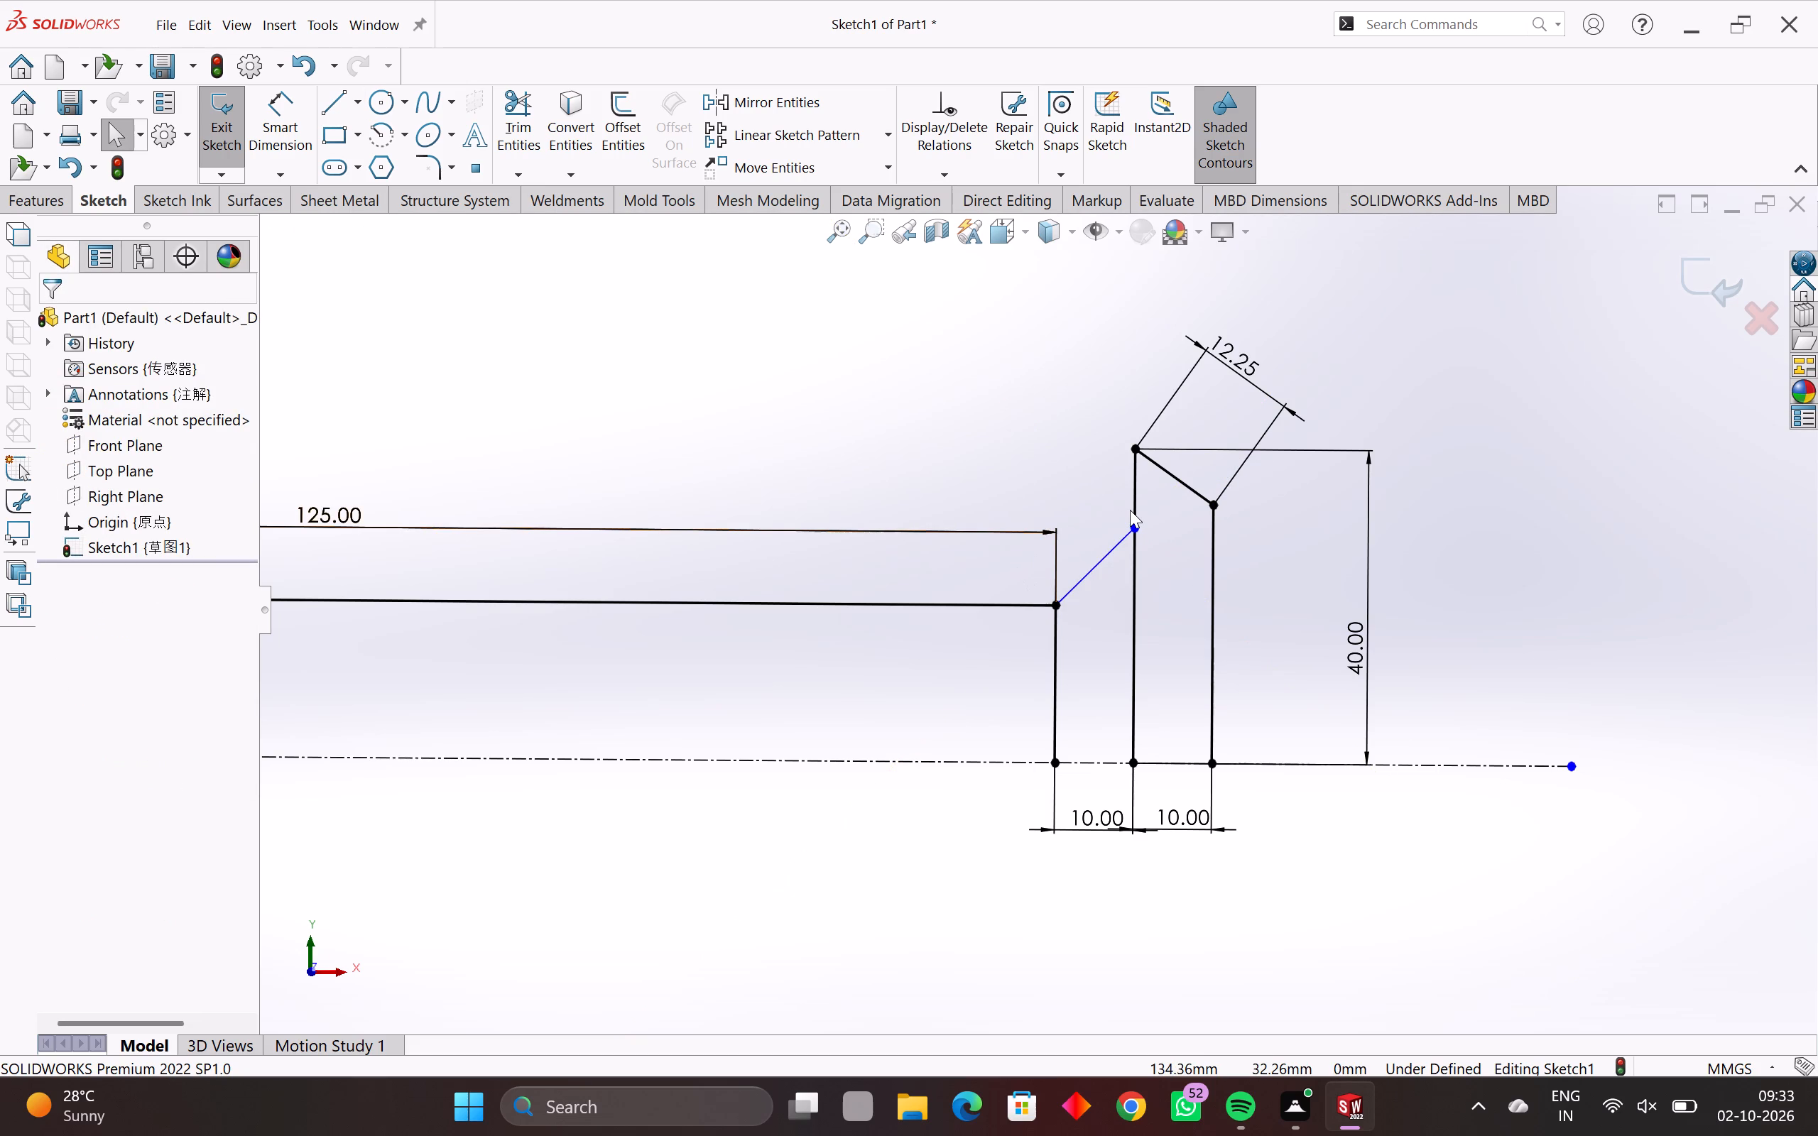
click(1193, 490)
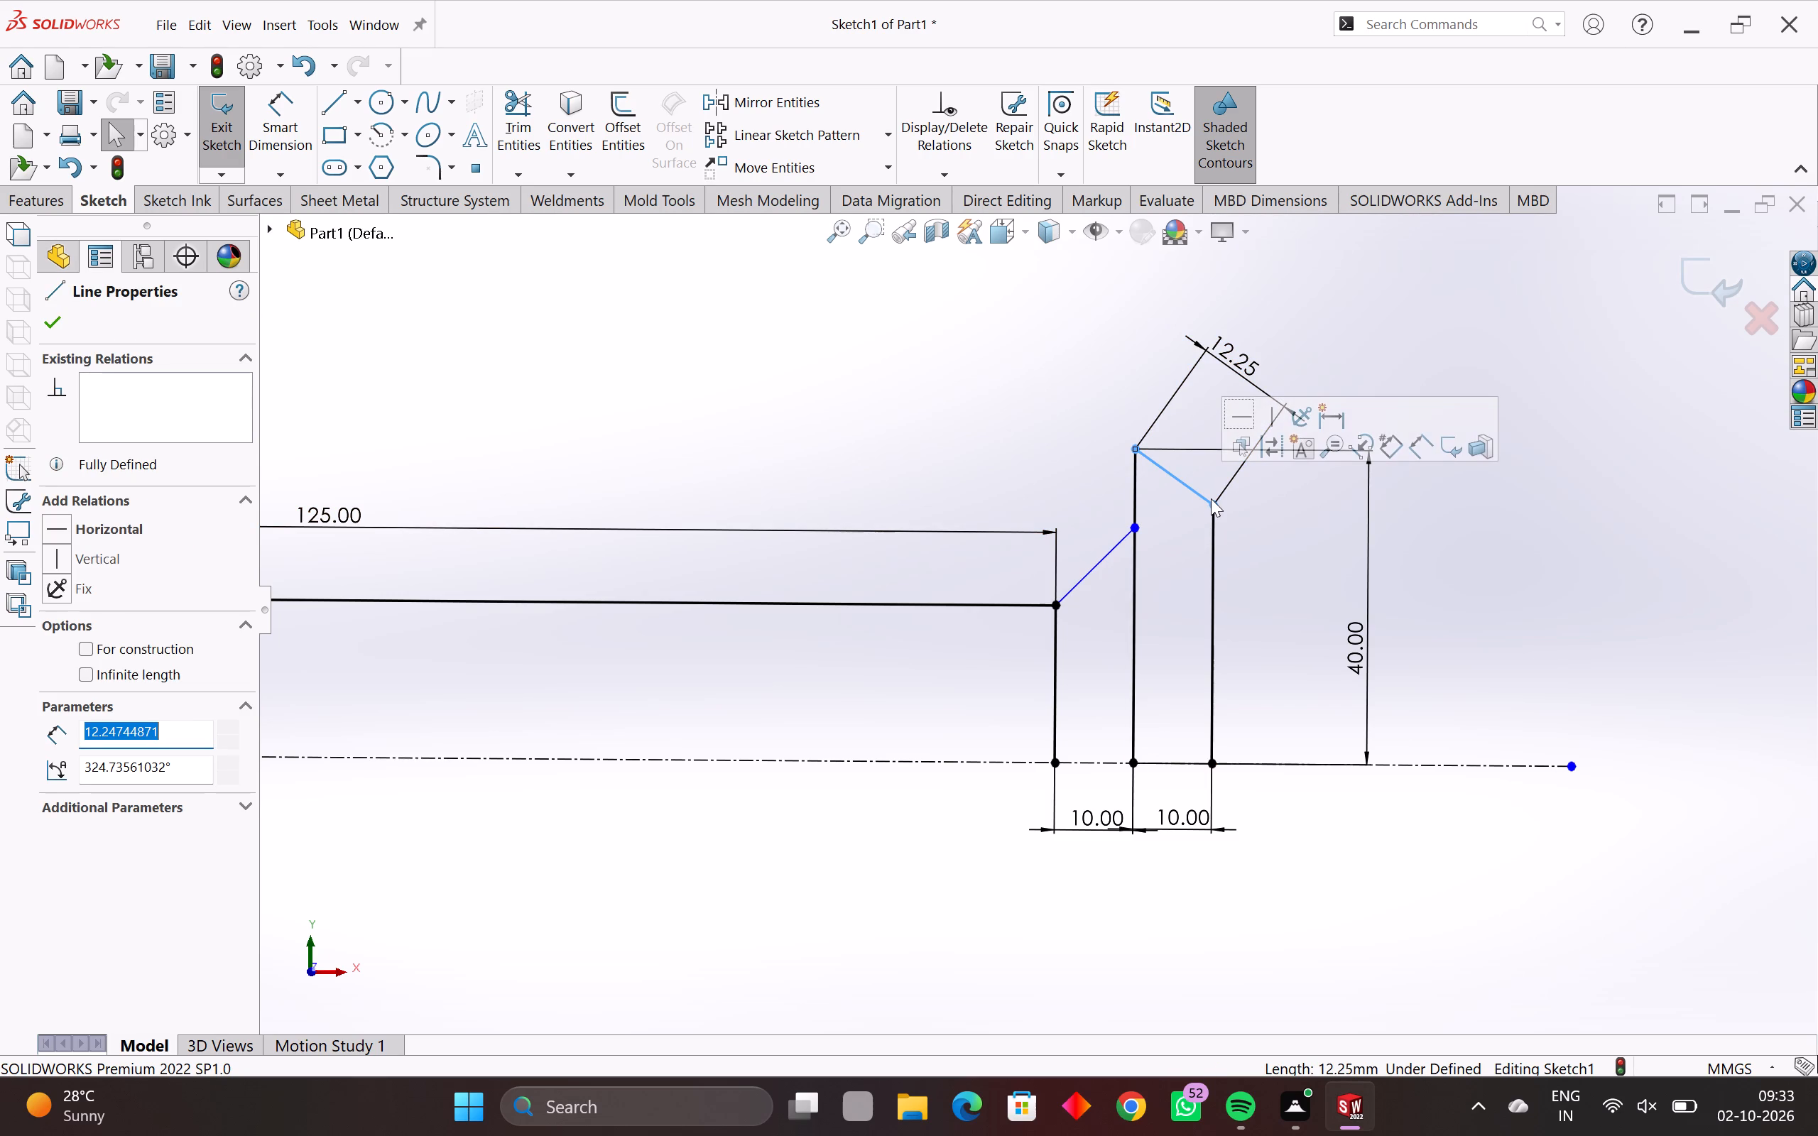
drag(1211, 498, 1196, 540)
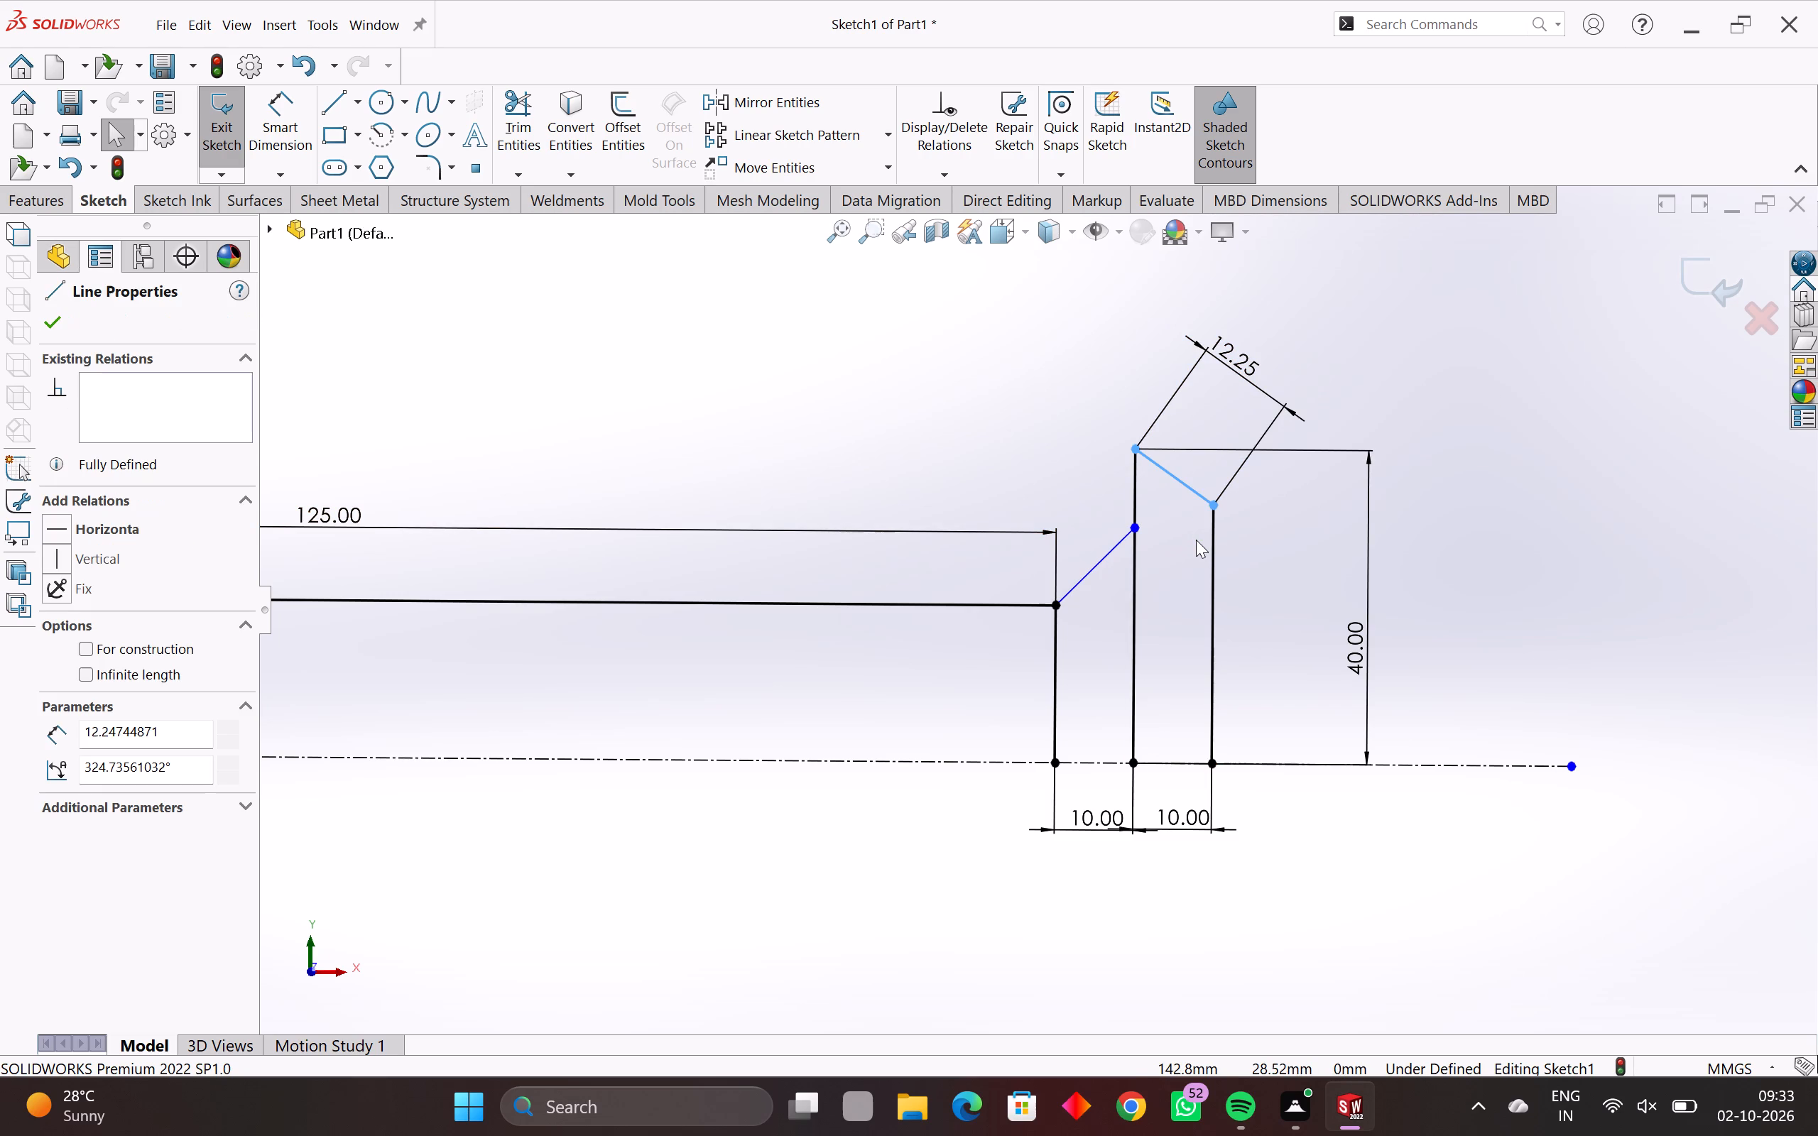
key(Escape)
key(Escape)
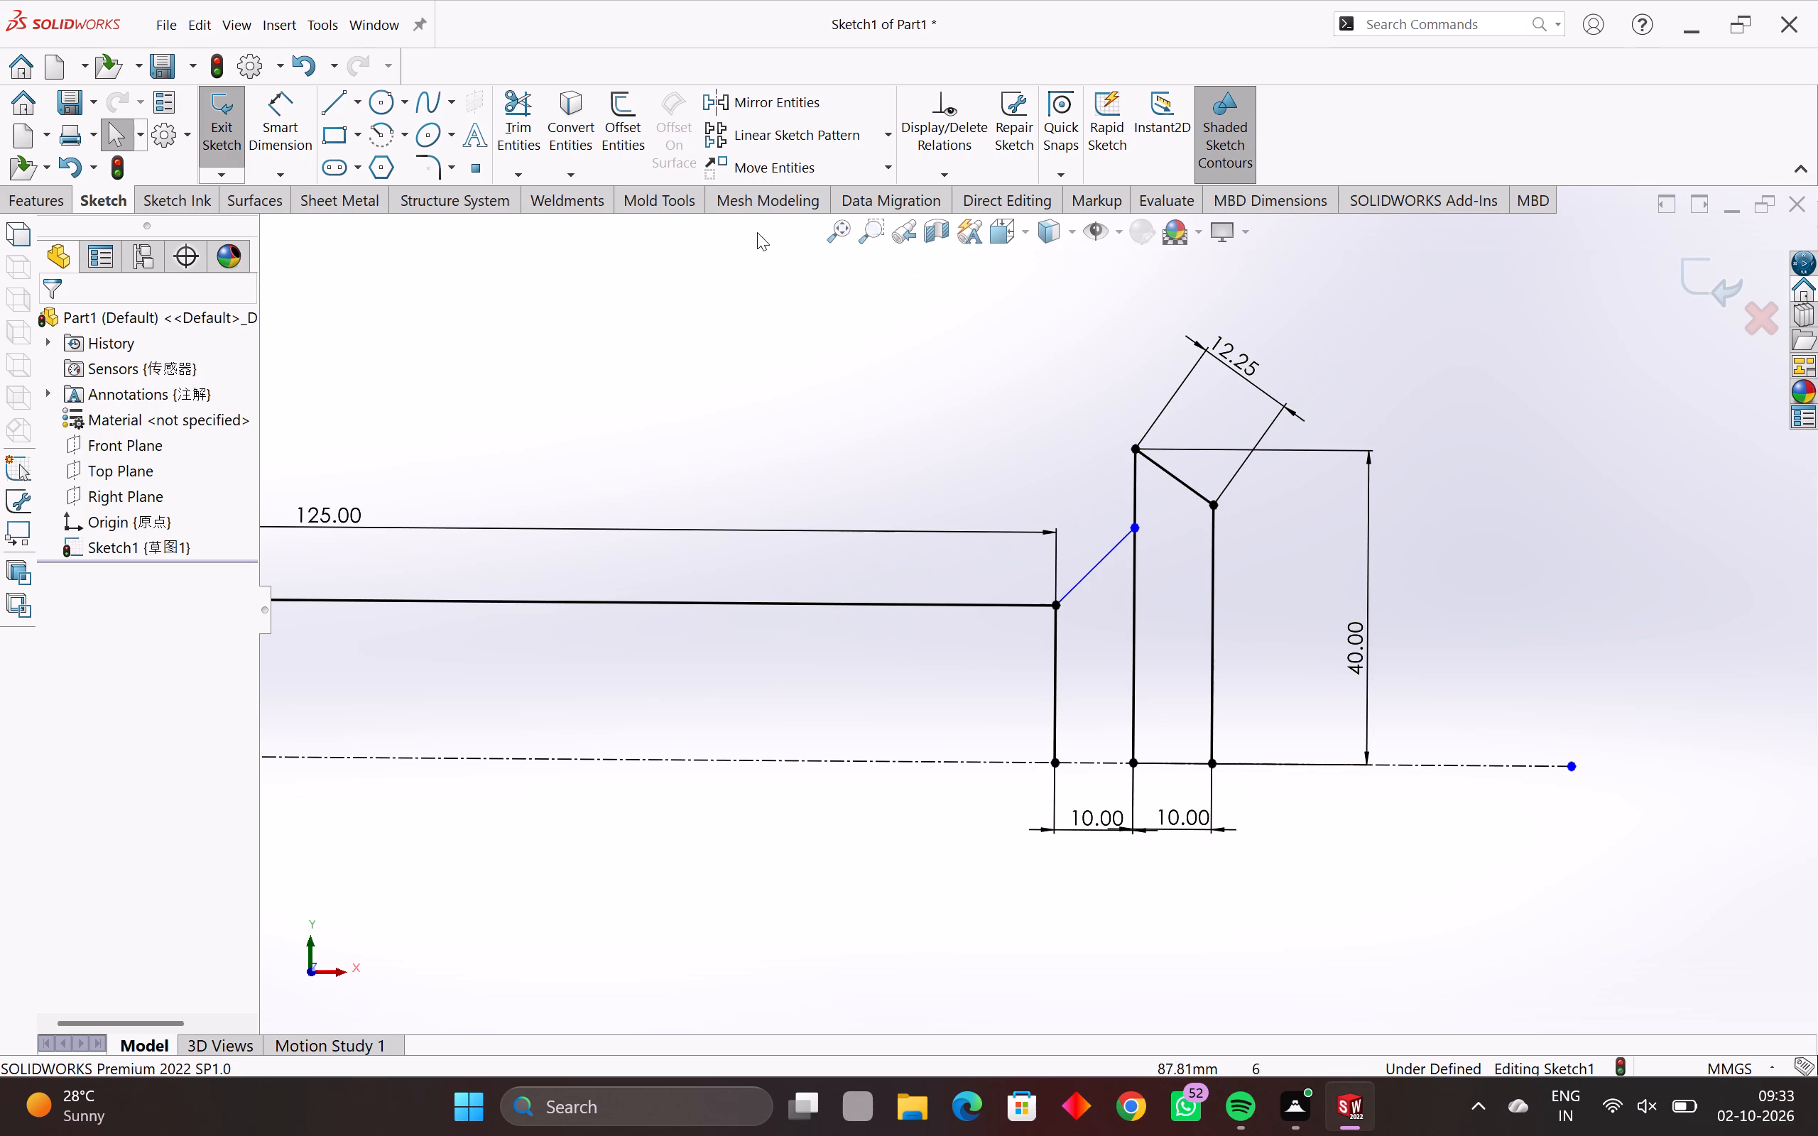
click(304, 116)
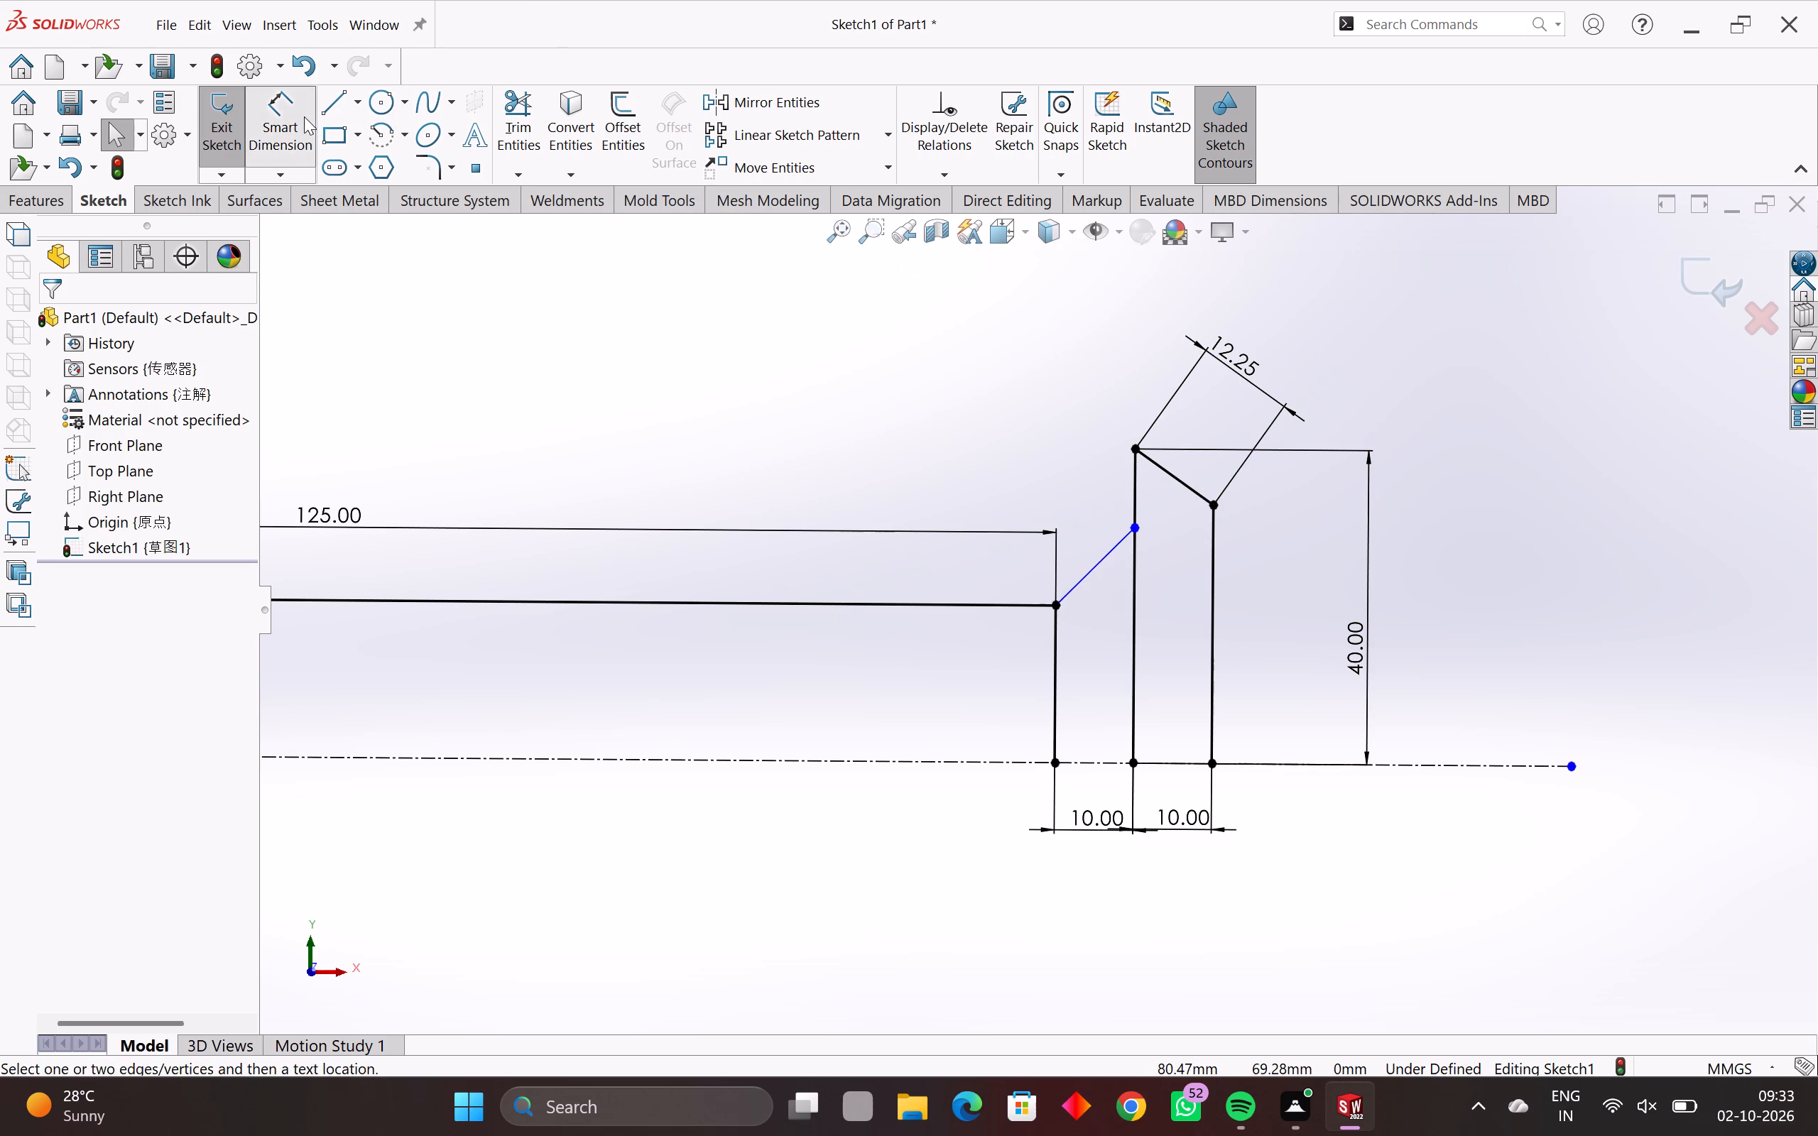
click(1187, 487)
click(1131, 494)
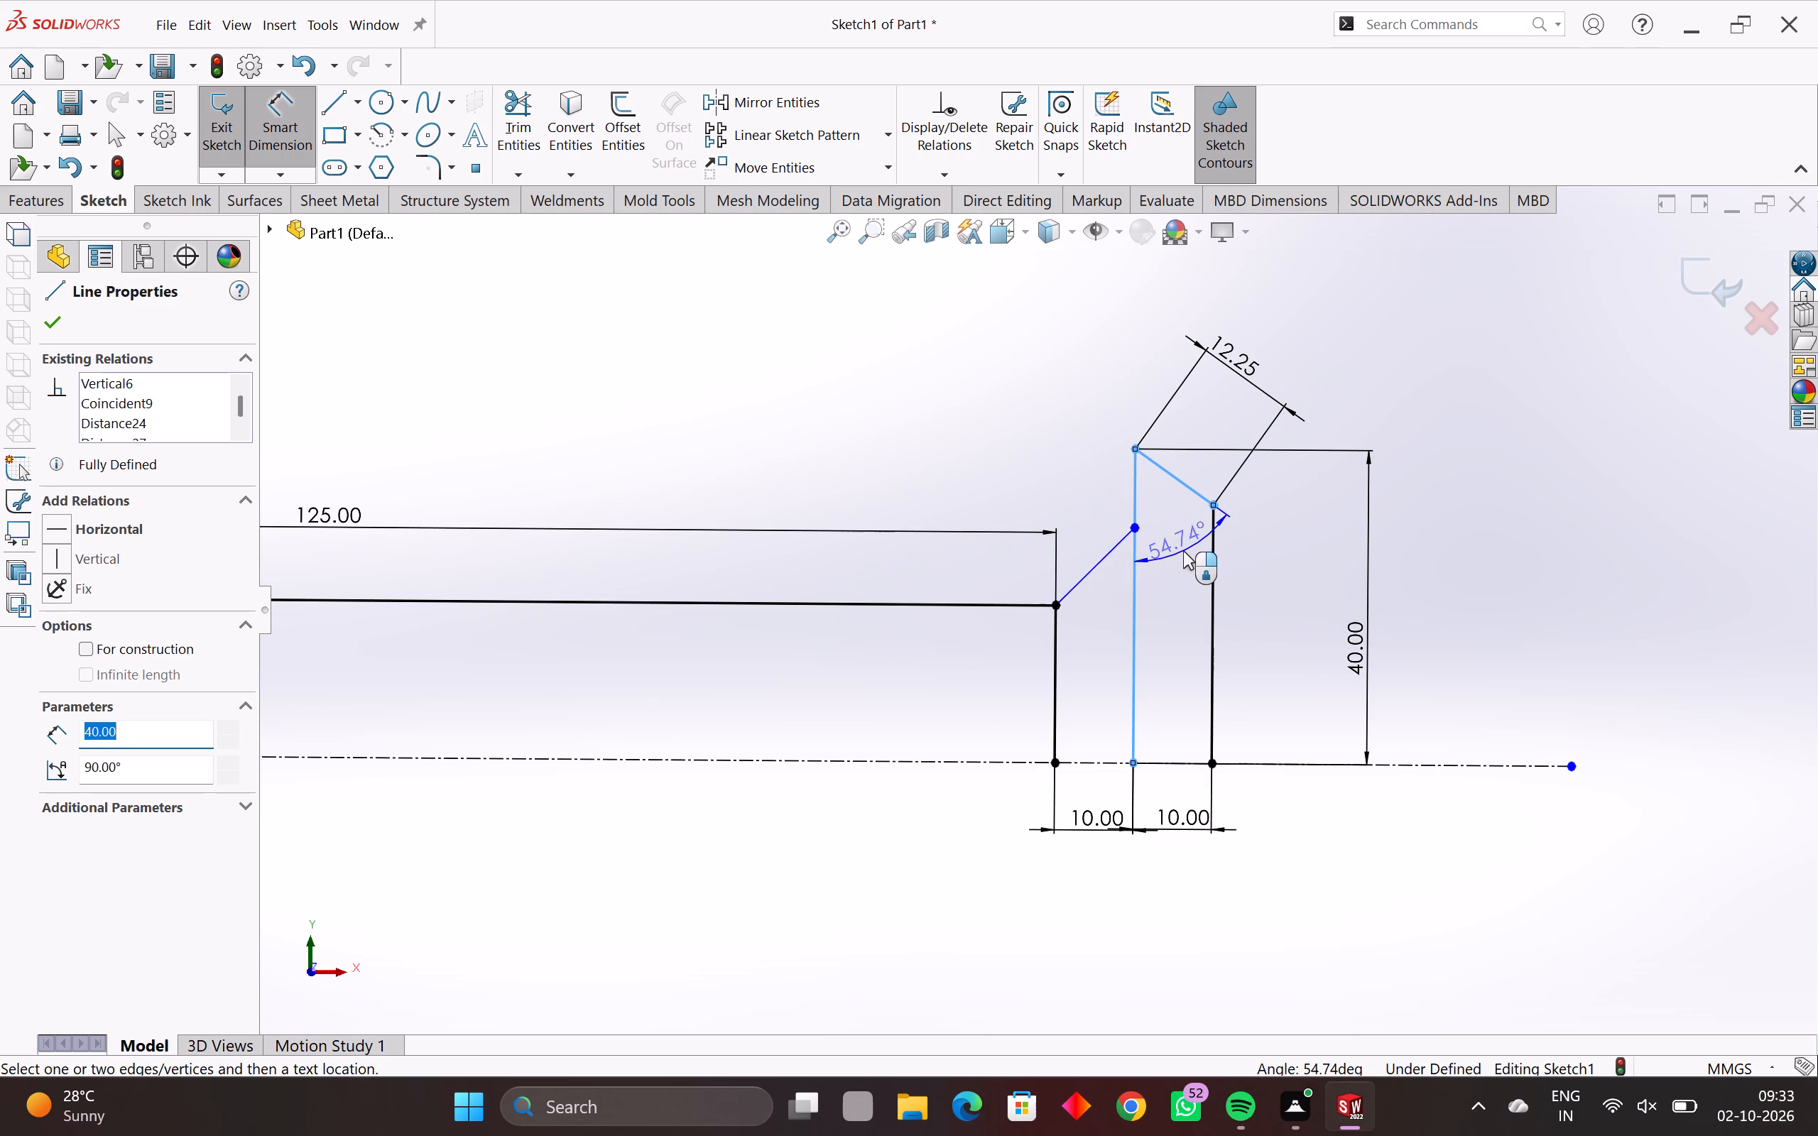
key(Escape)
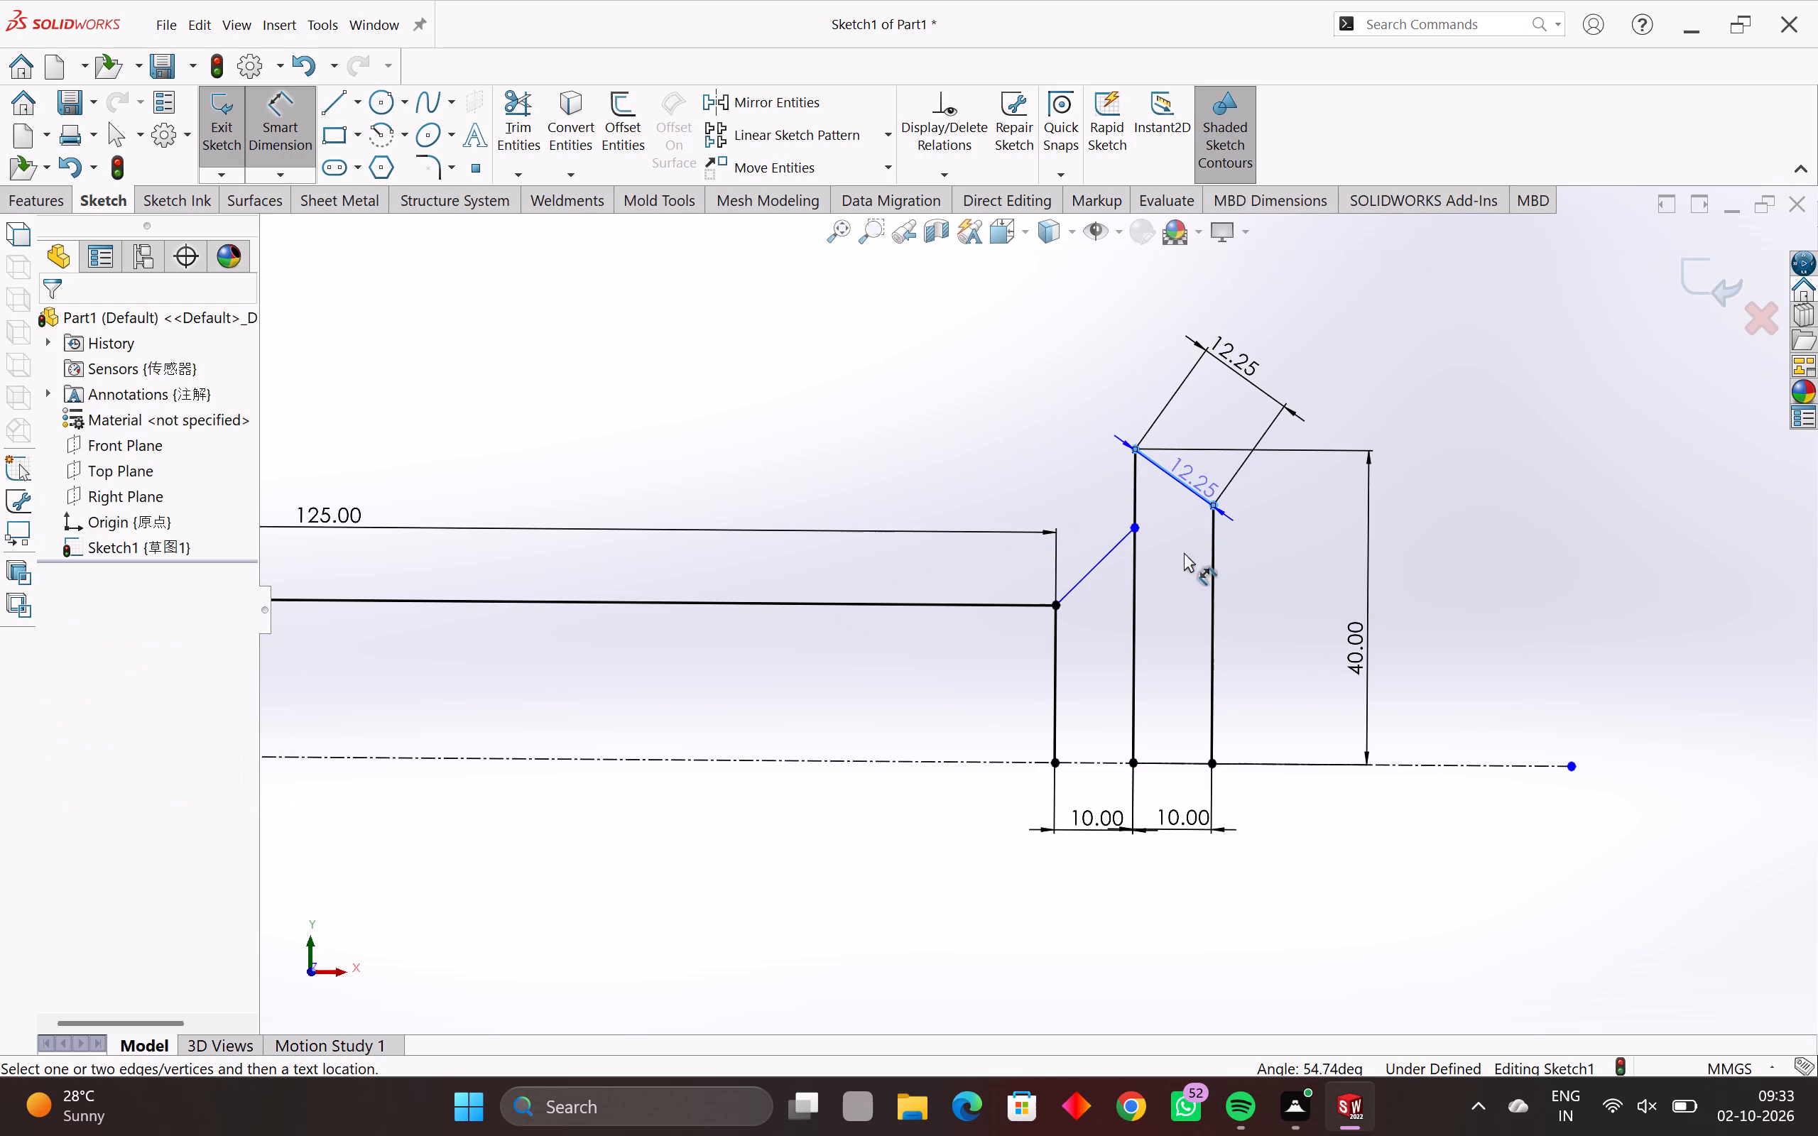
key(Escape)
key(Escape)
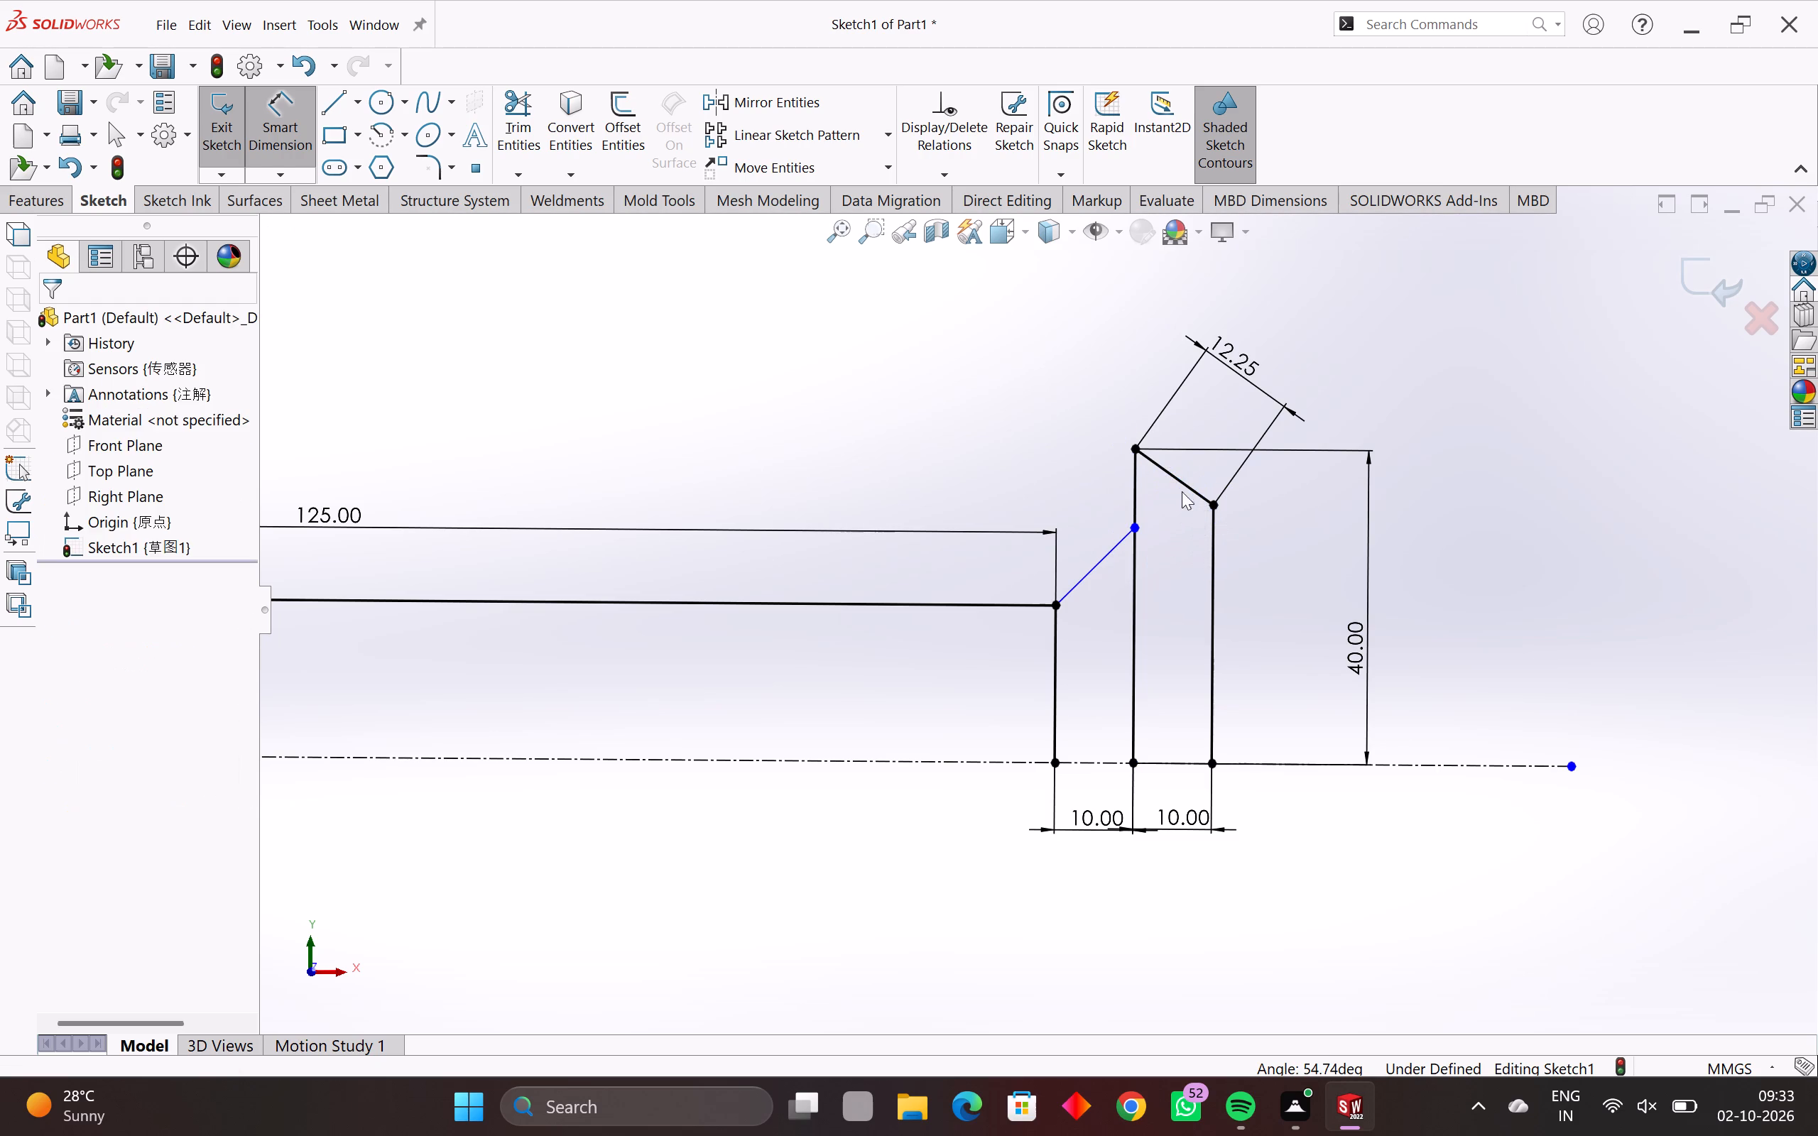
Delete the upper slanted line joining the tops of the 40 mm vertical line and the outermost vertical line.
click(1184, 487)
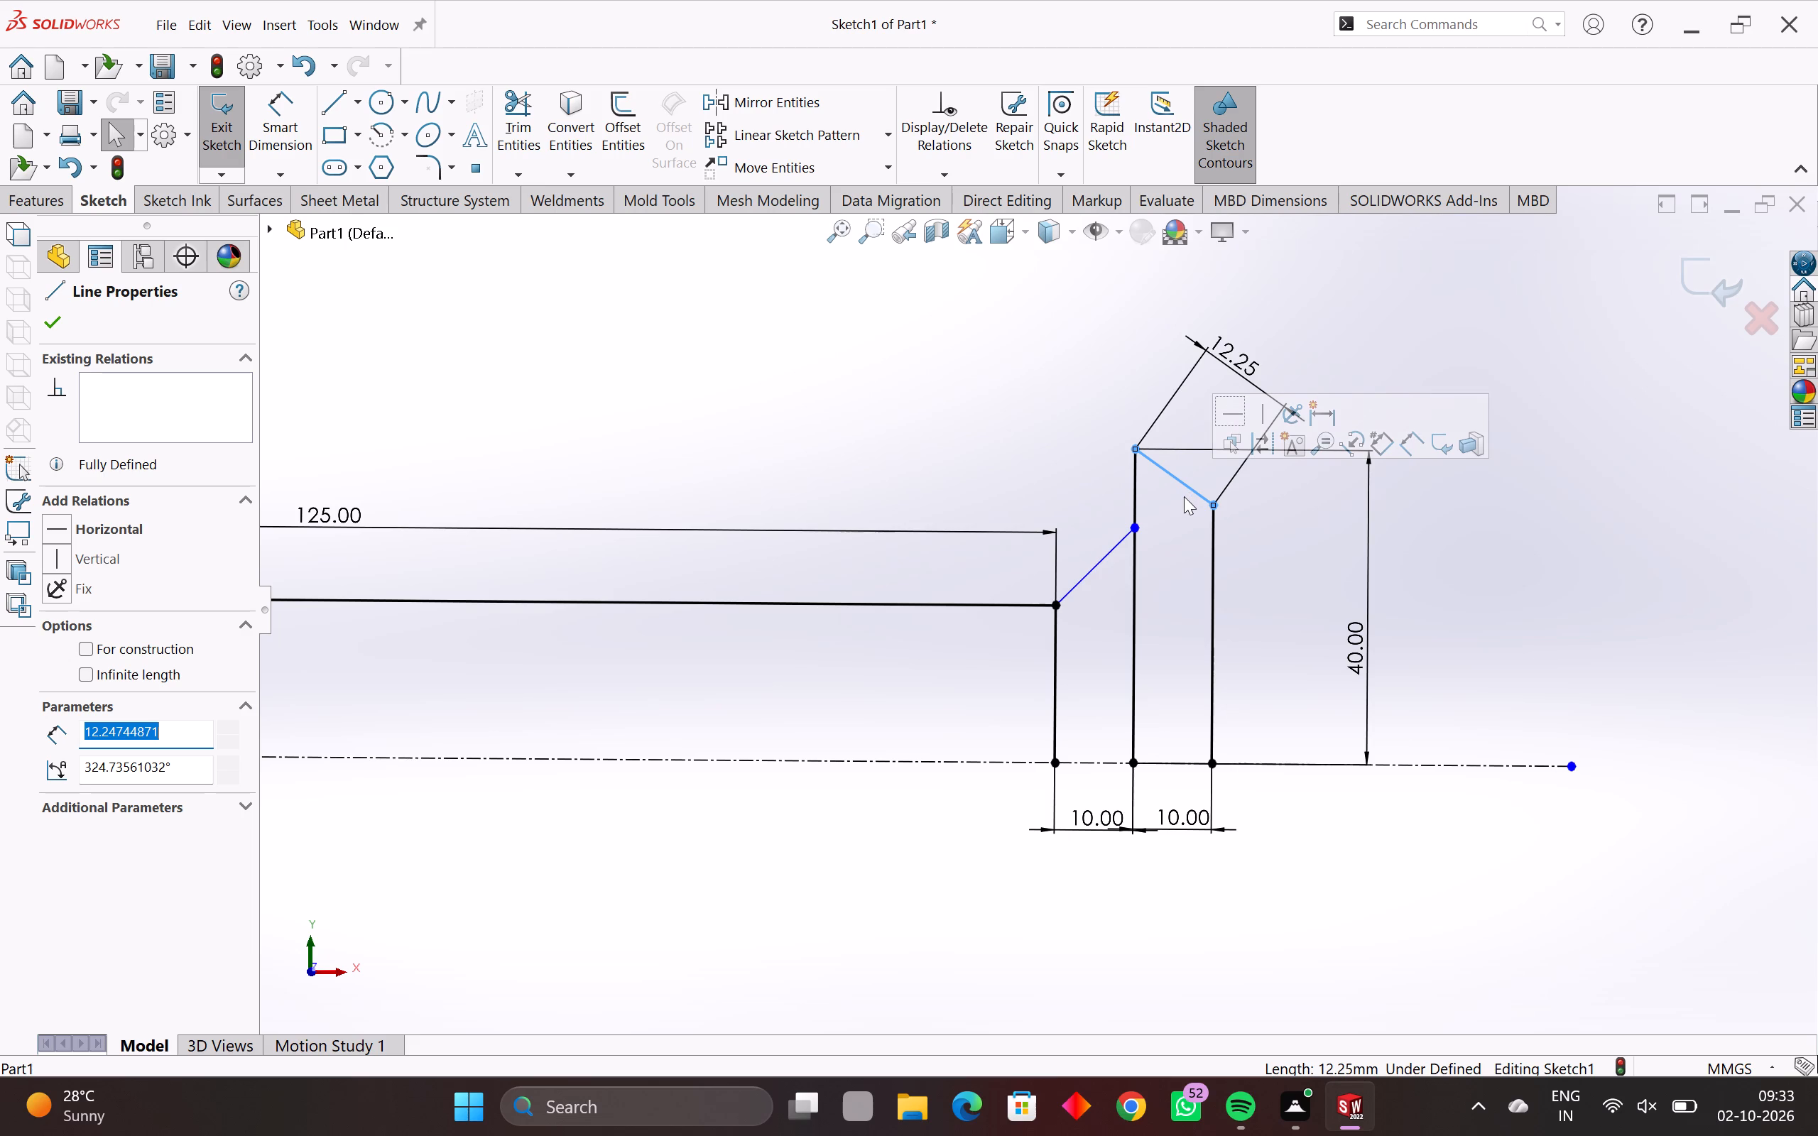
key(Delete)
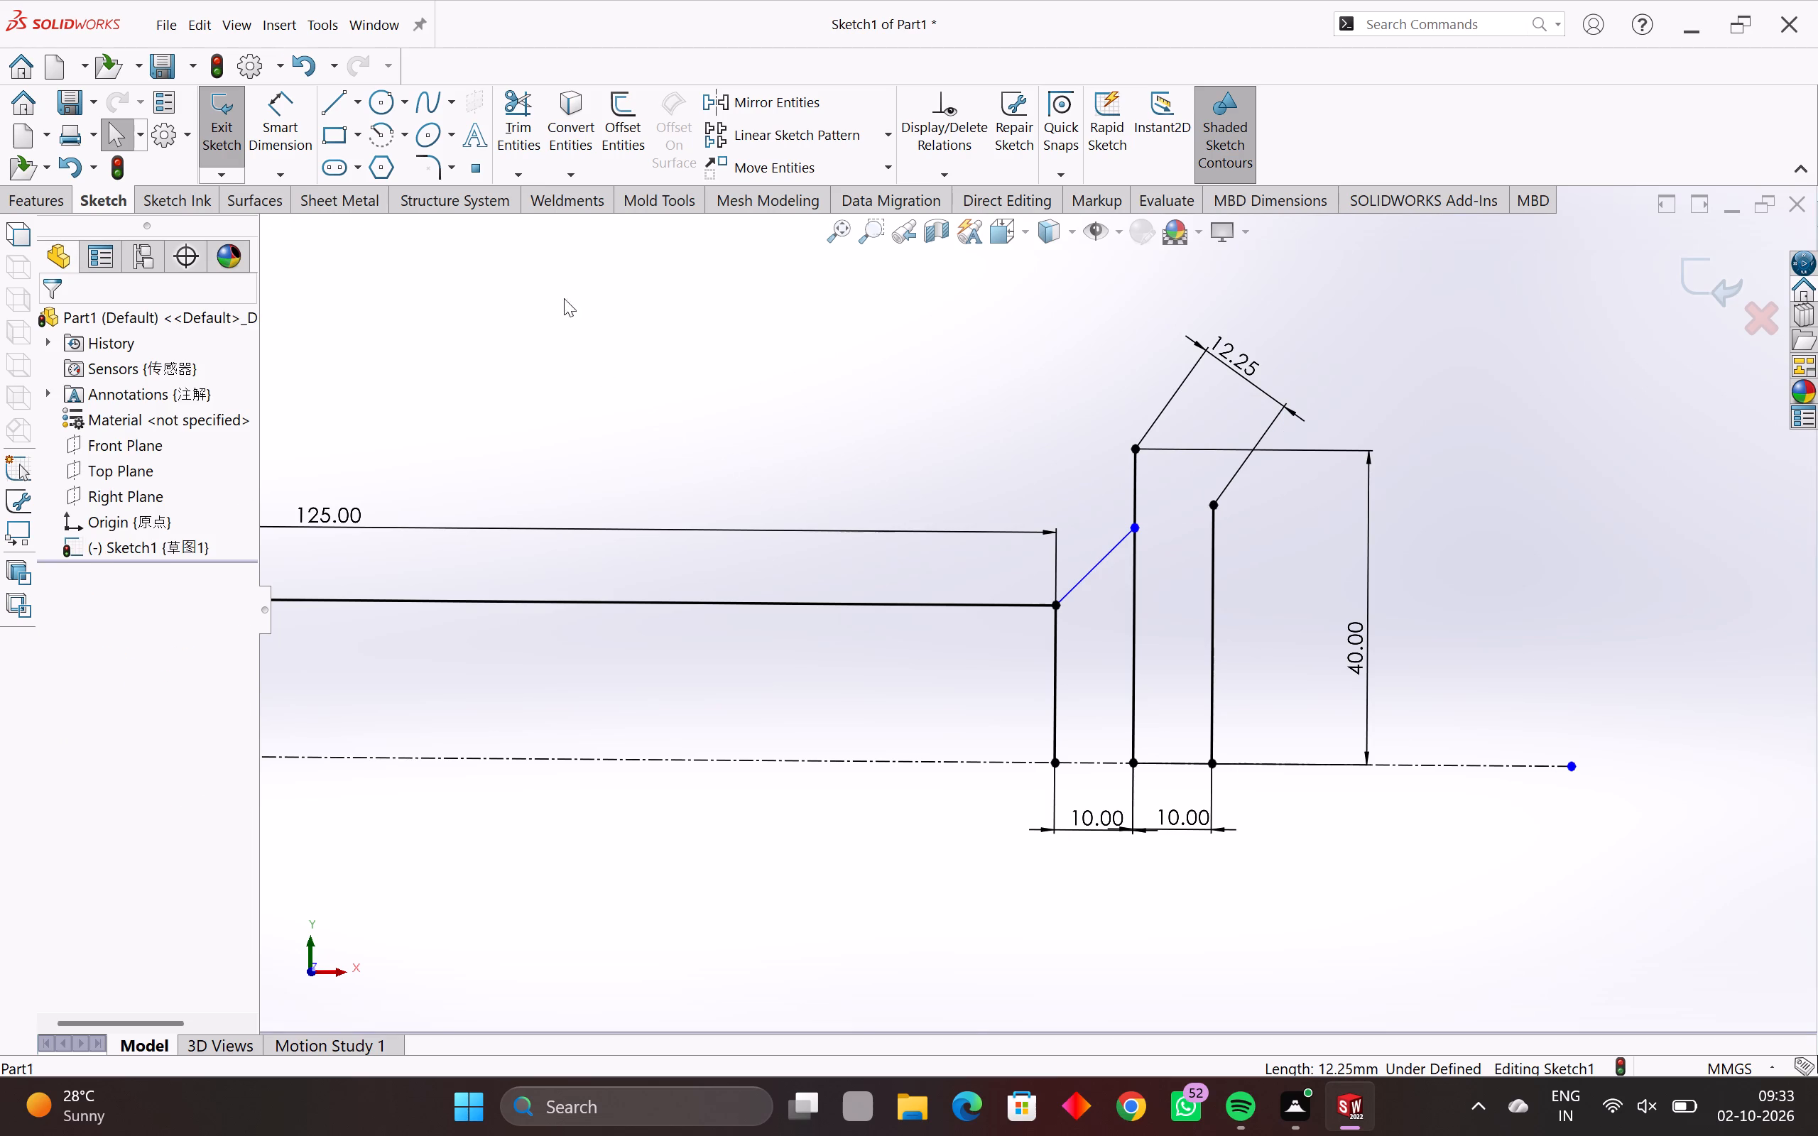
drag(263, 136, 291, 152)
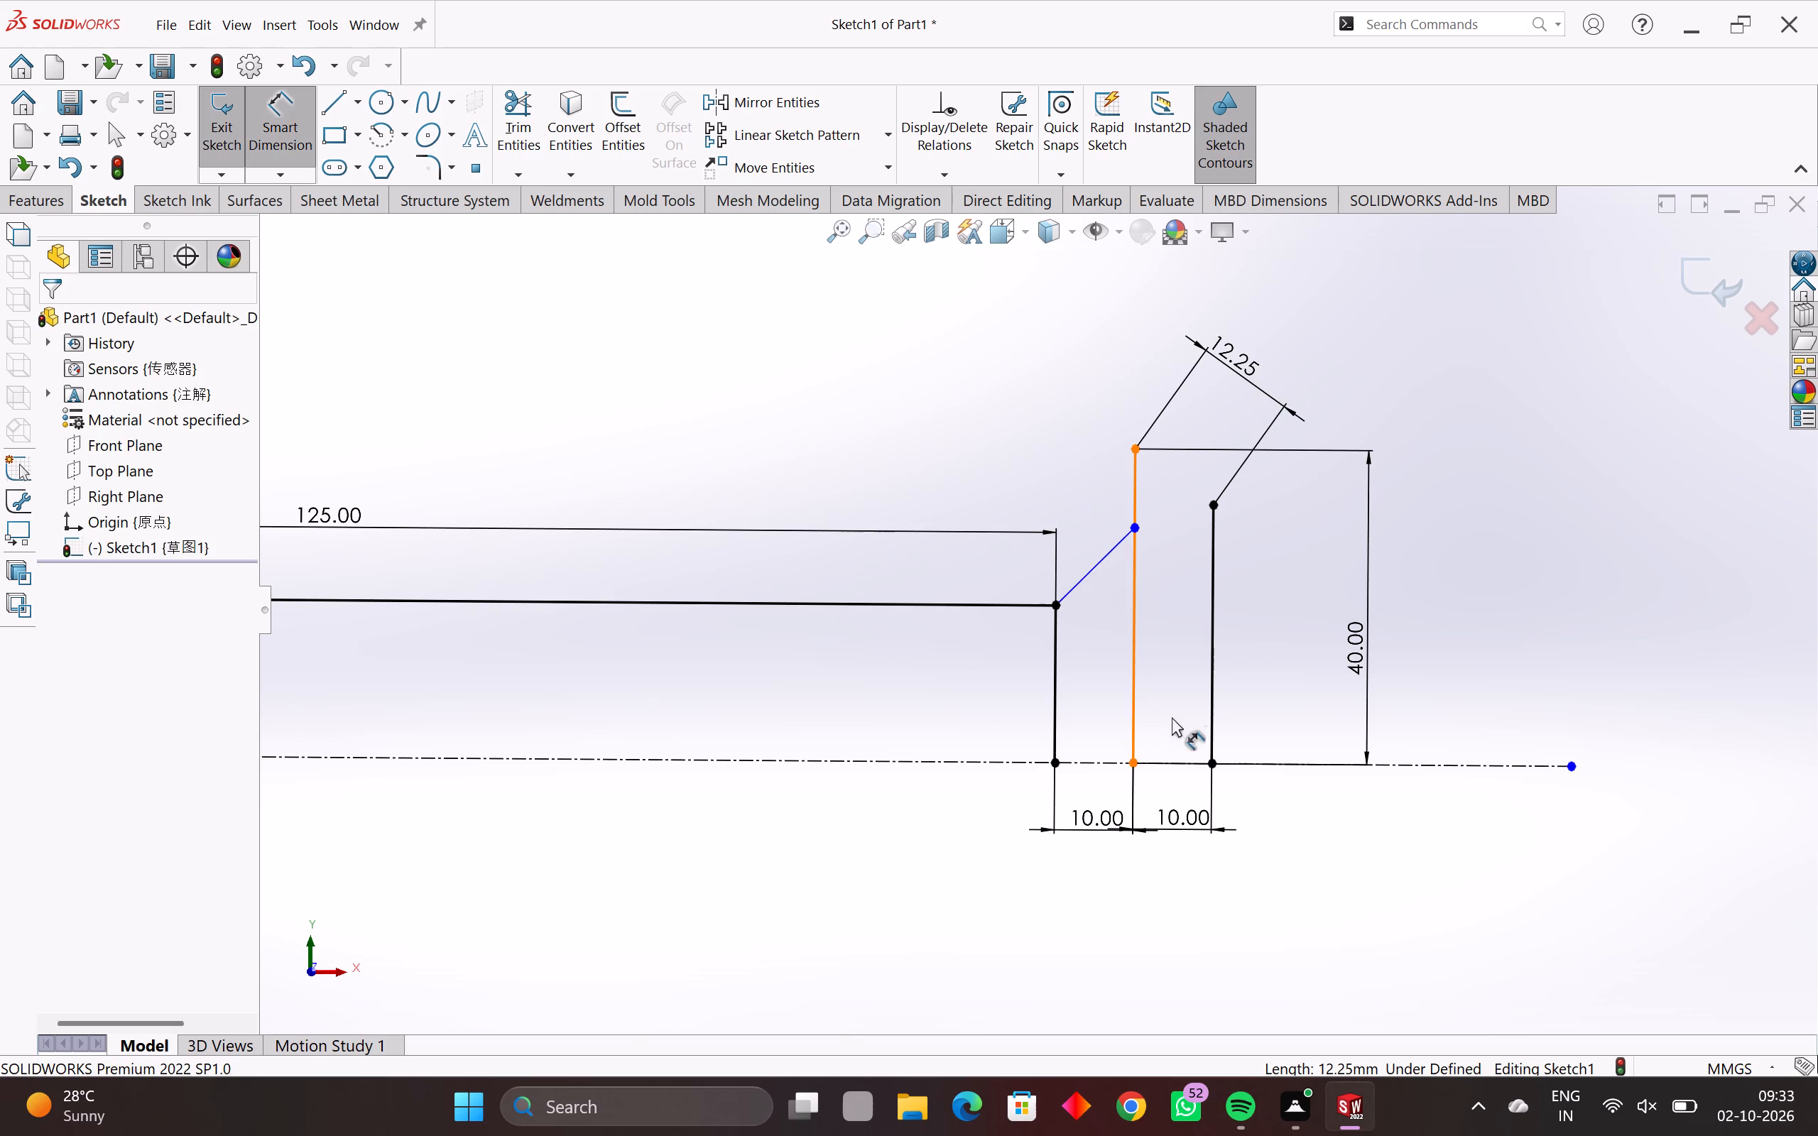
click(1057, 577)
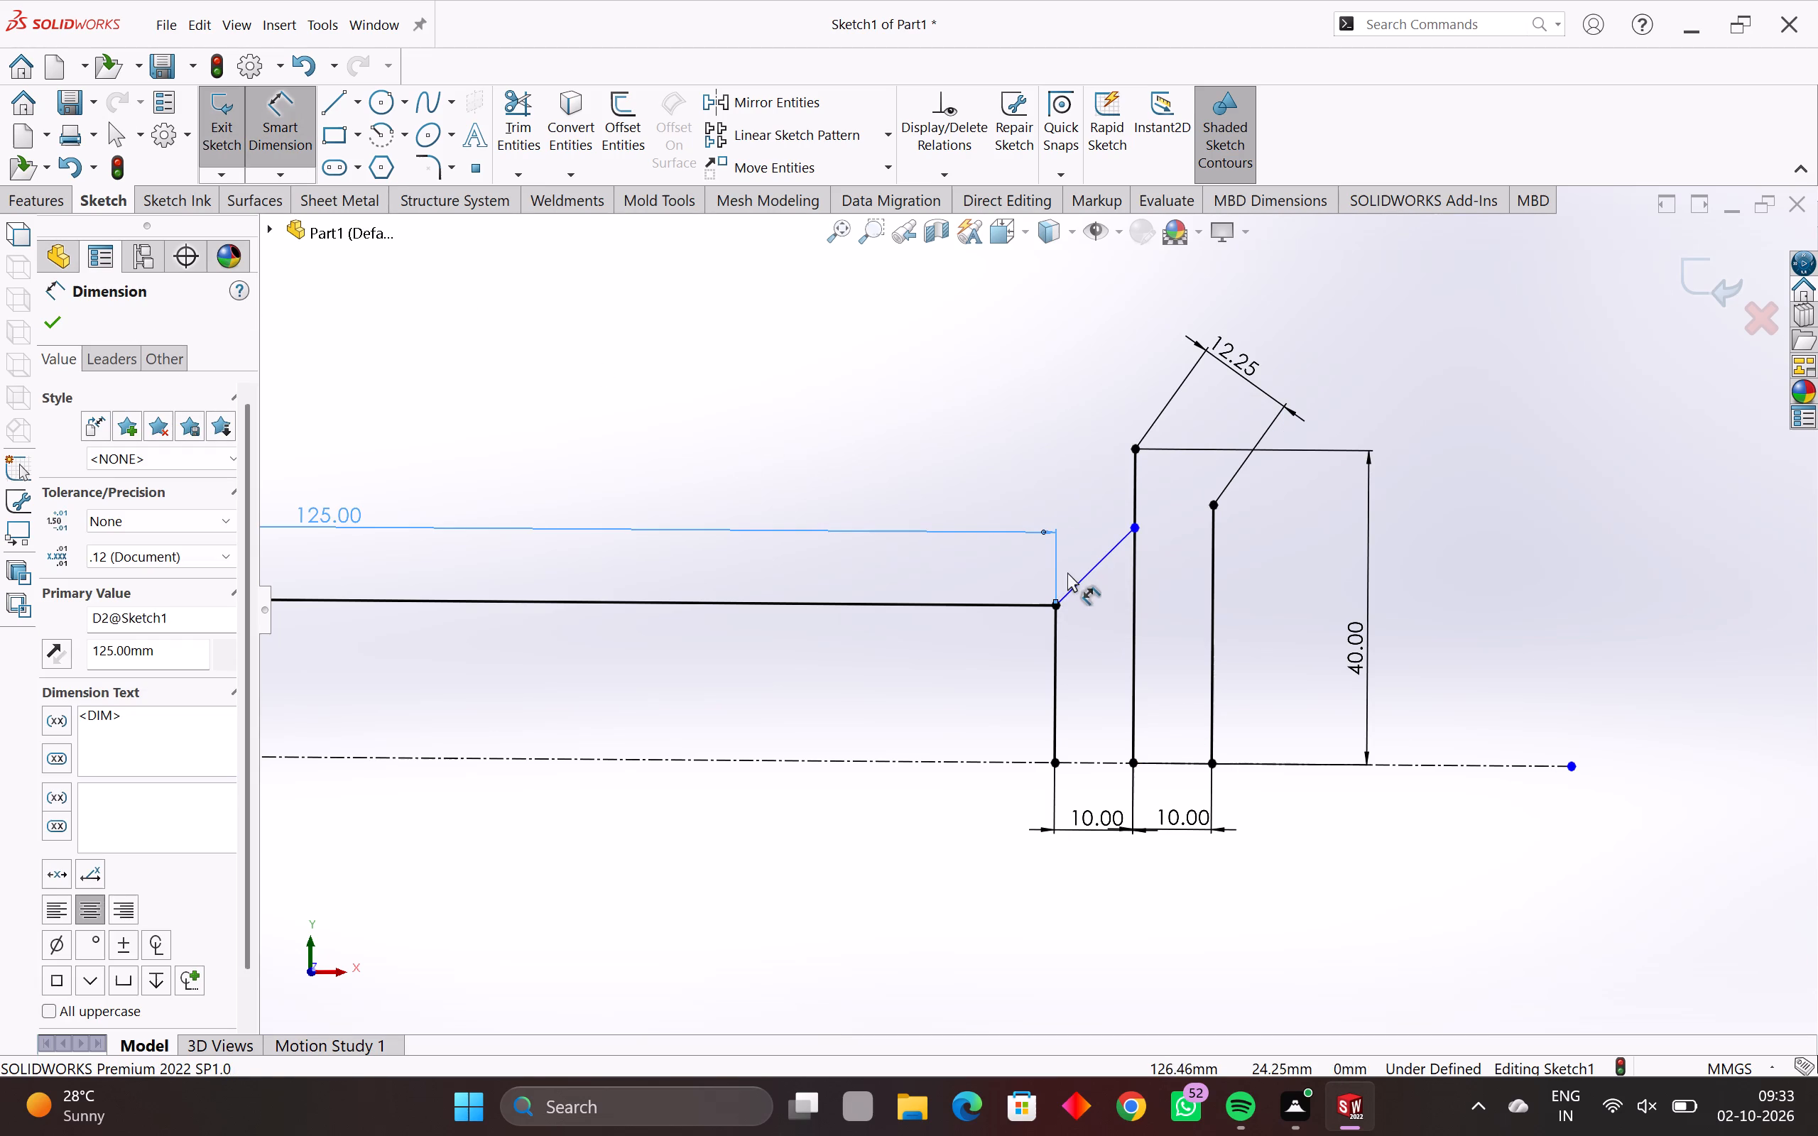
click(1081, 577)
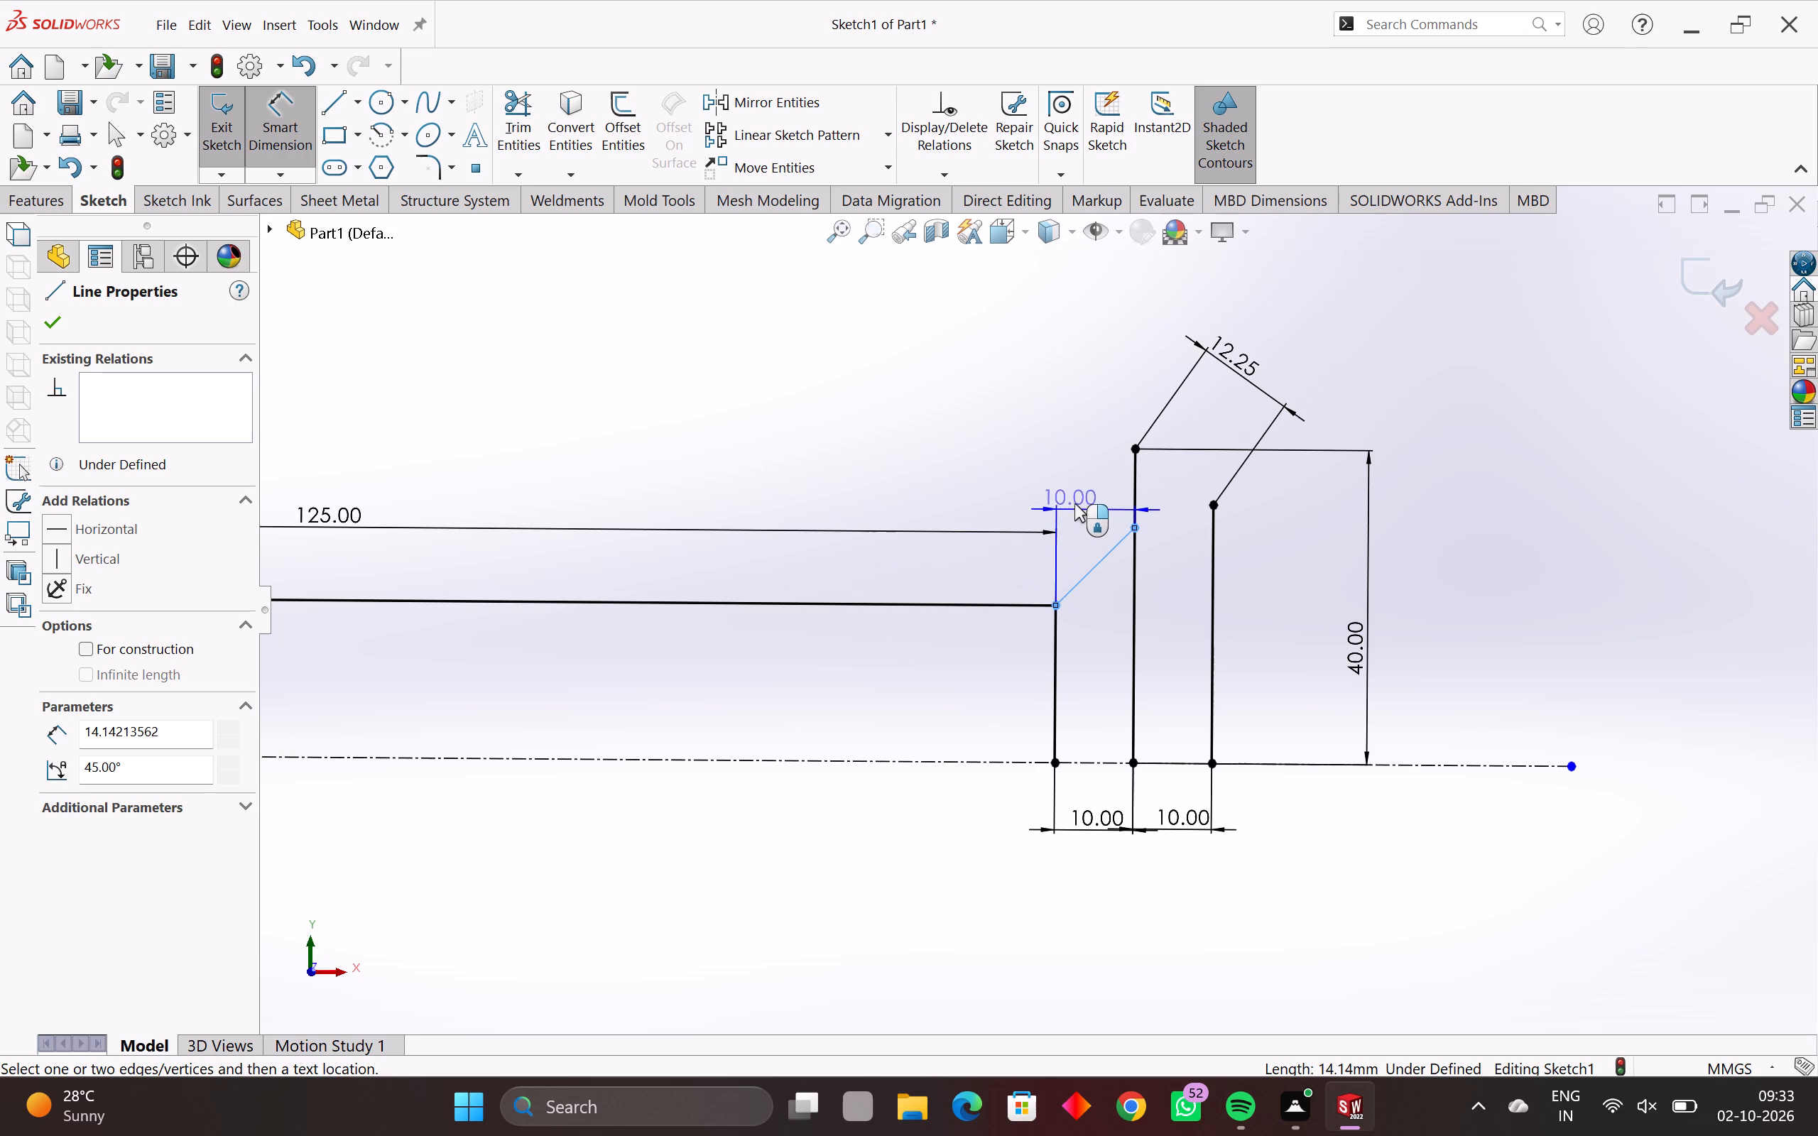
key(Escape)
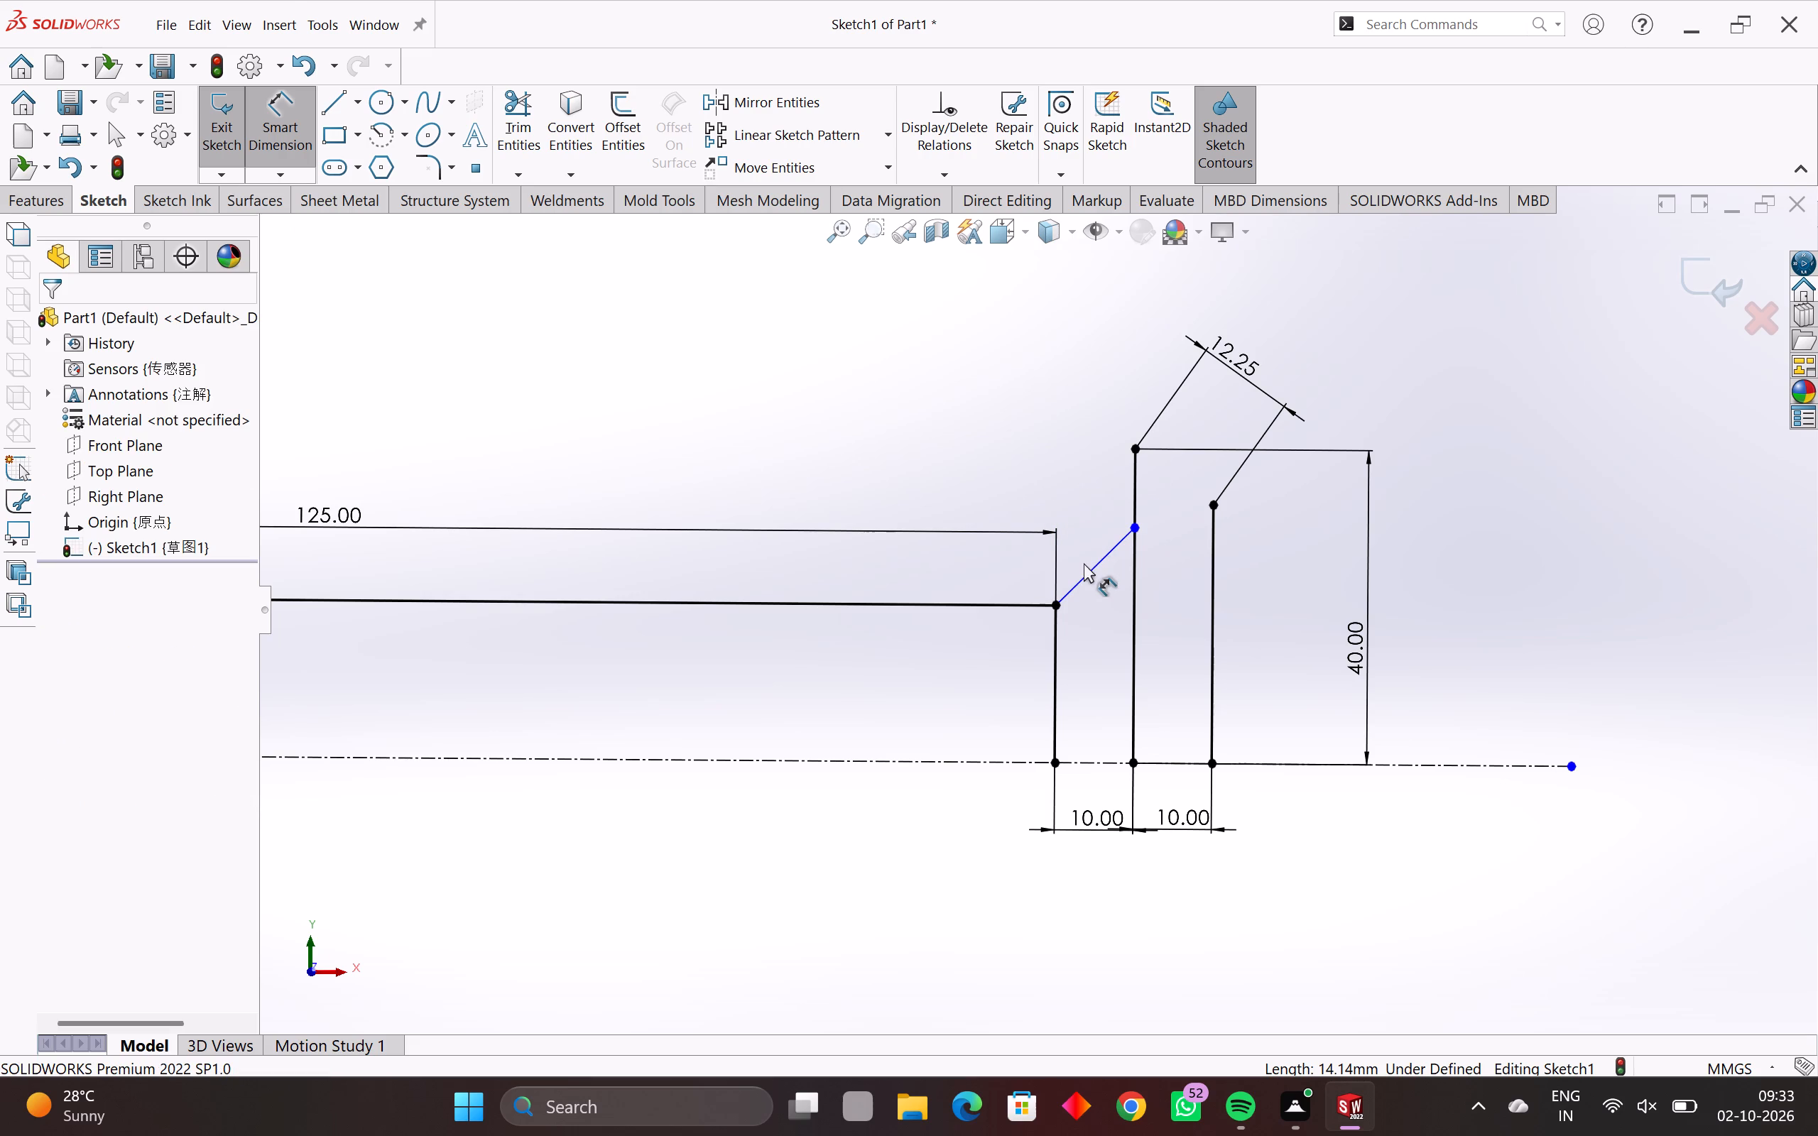
Delete the leftover 12.25 mm dimension between the tops of the two outer vertical lines.
key(space)
click(911, 596)
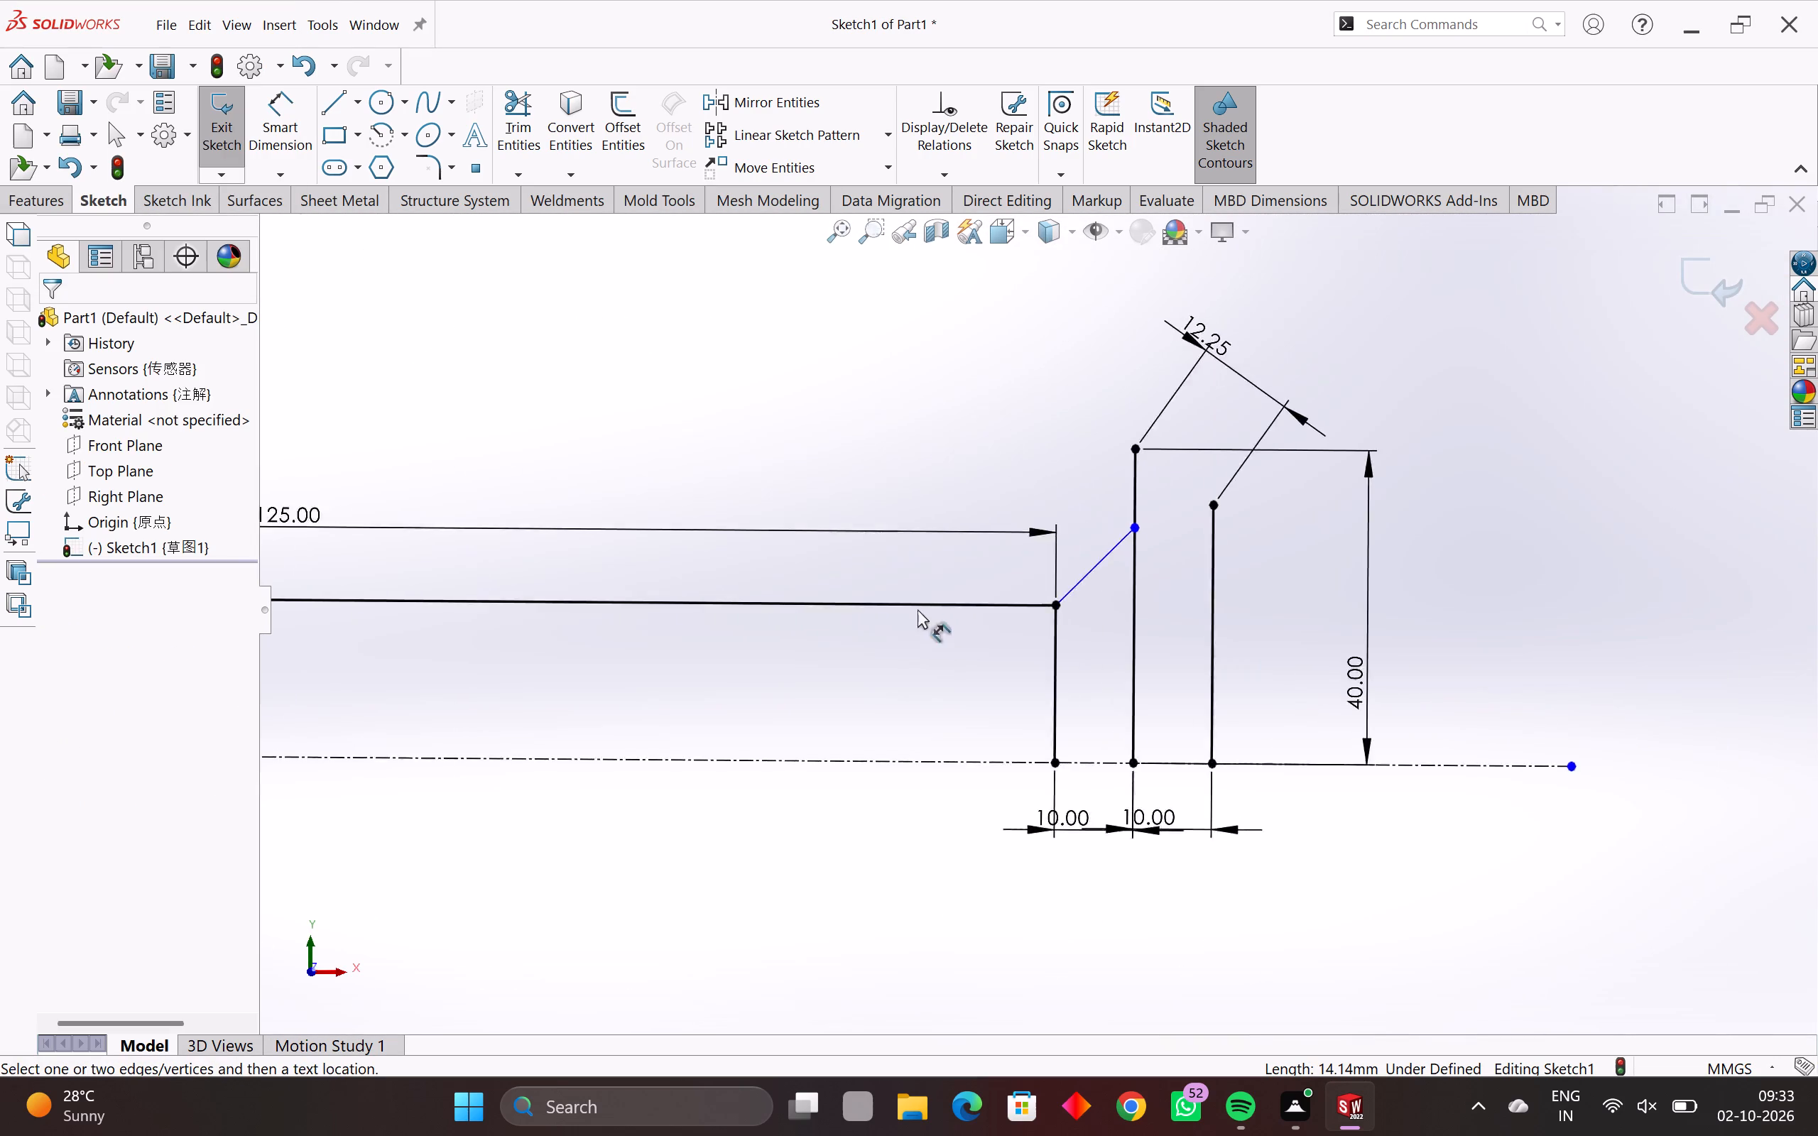
scroll(1264, 579, up, 3)
scroll(1386, 552, up, 1)
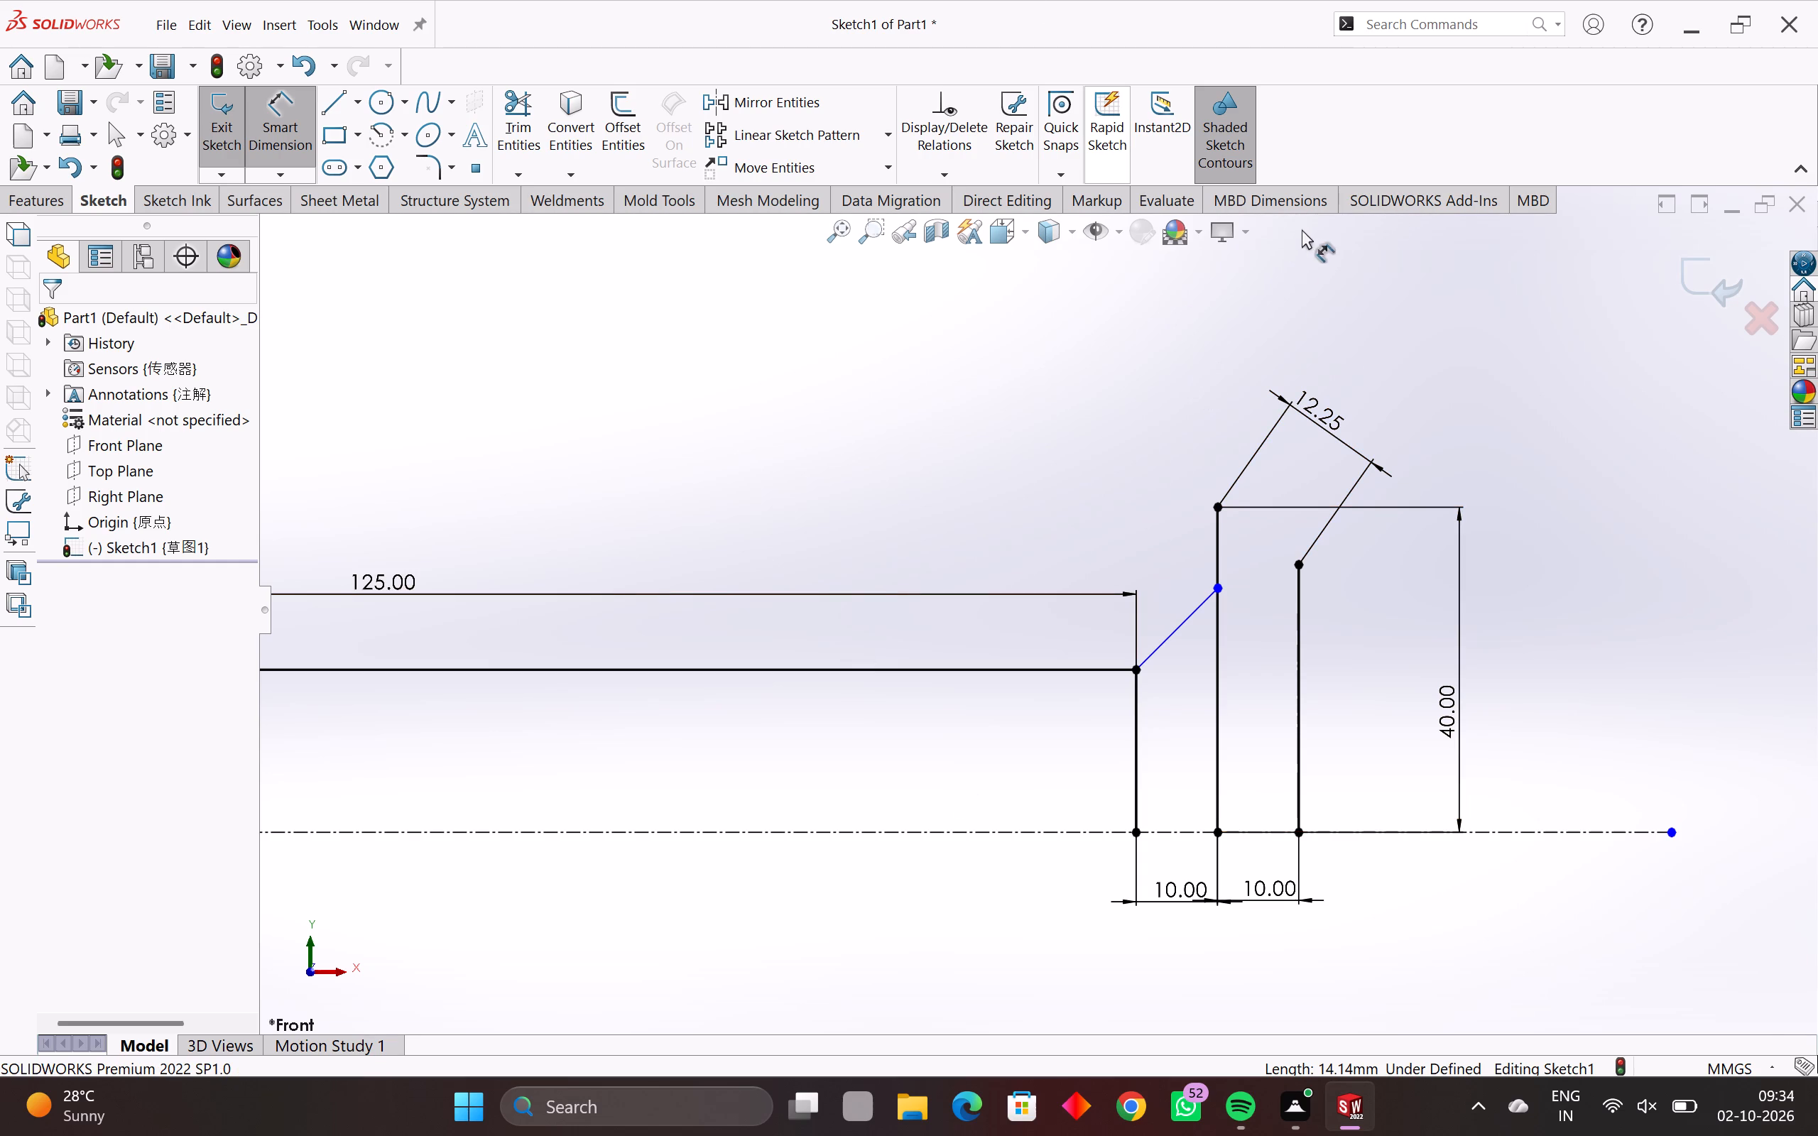
key(Escape)
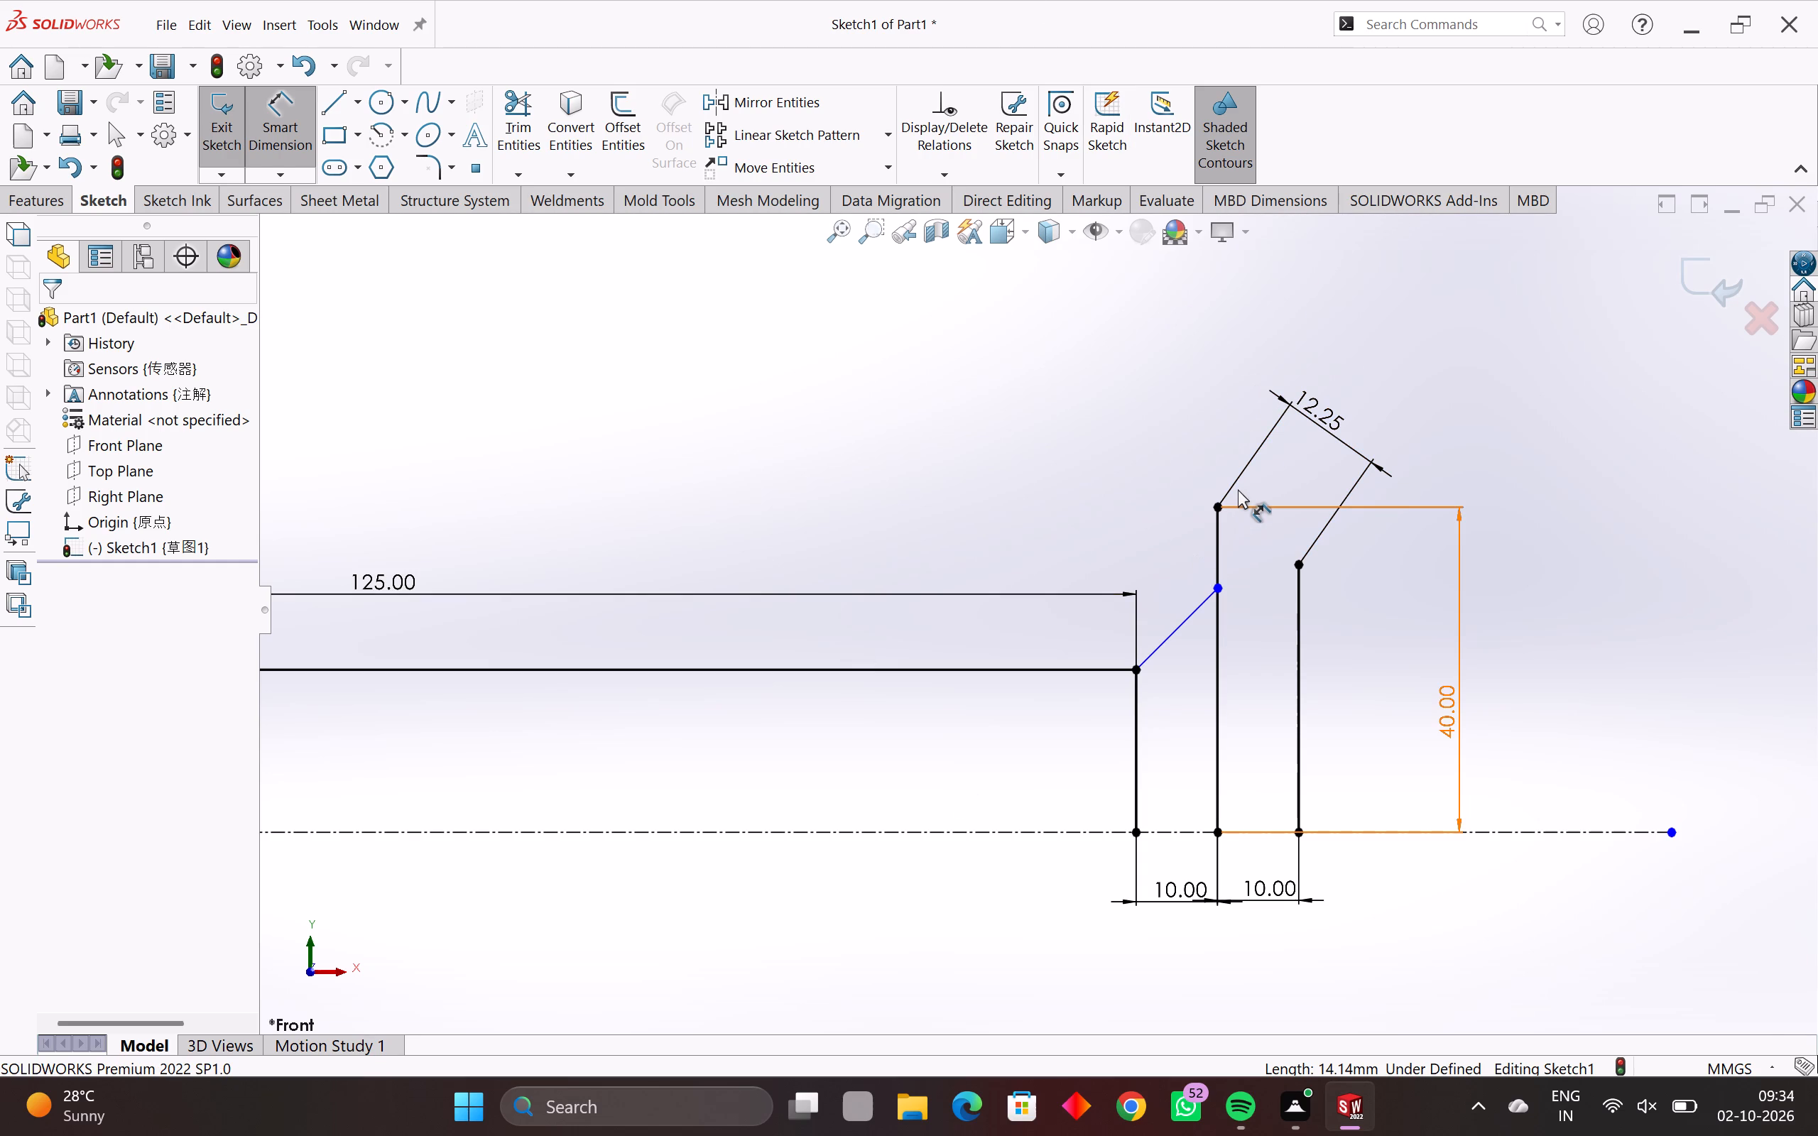
key(Escape)
key(Escape)
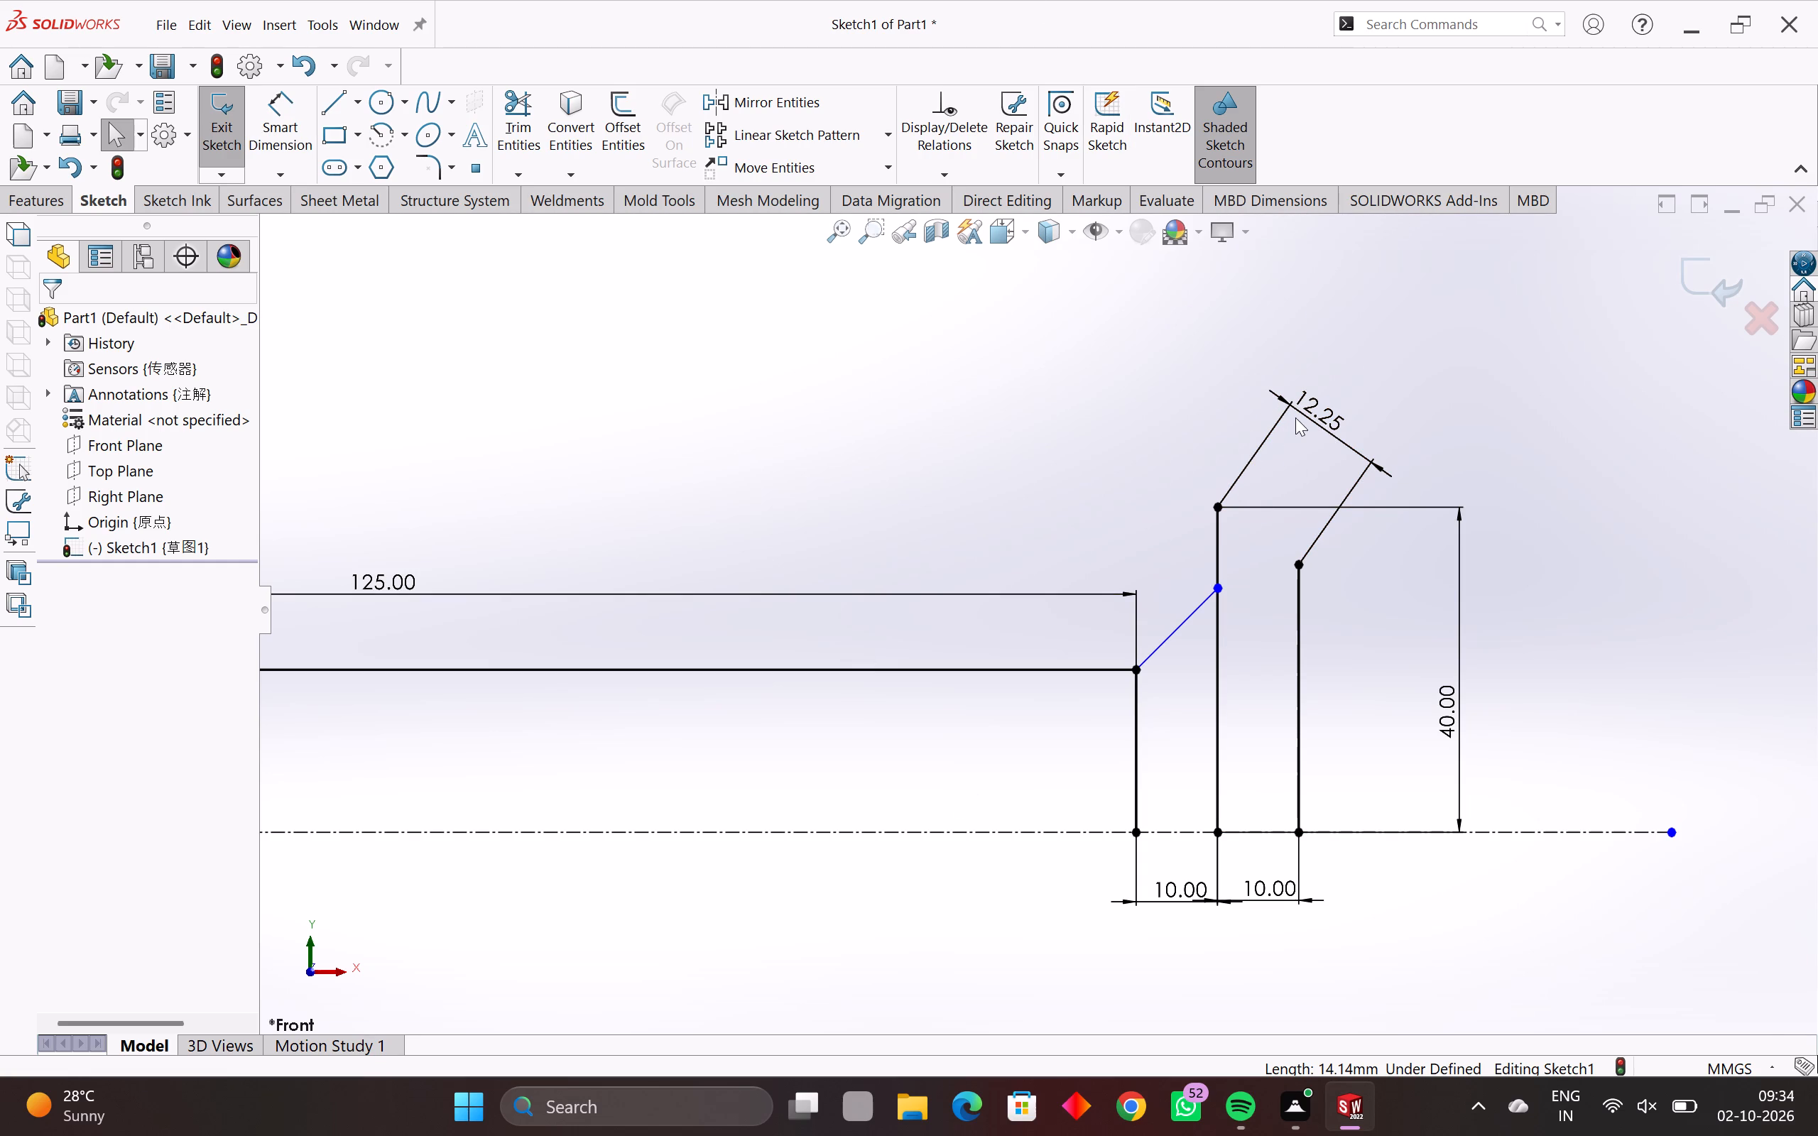
click(1306, 411)
key(Delete)
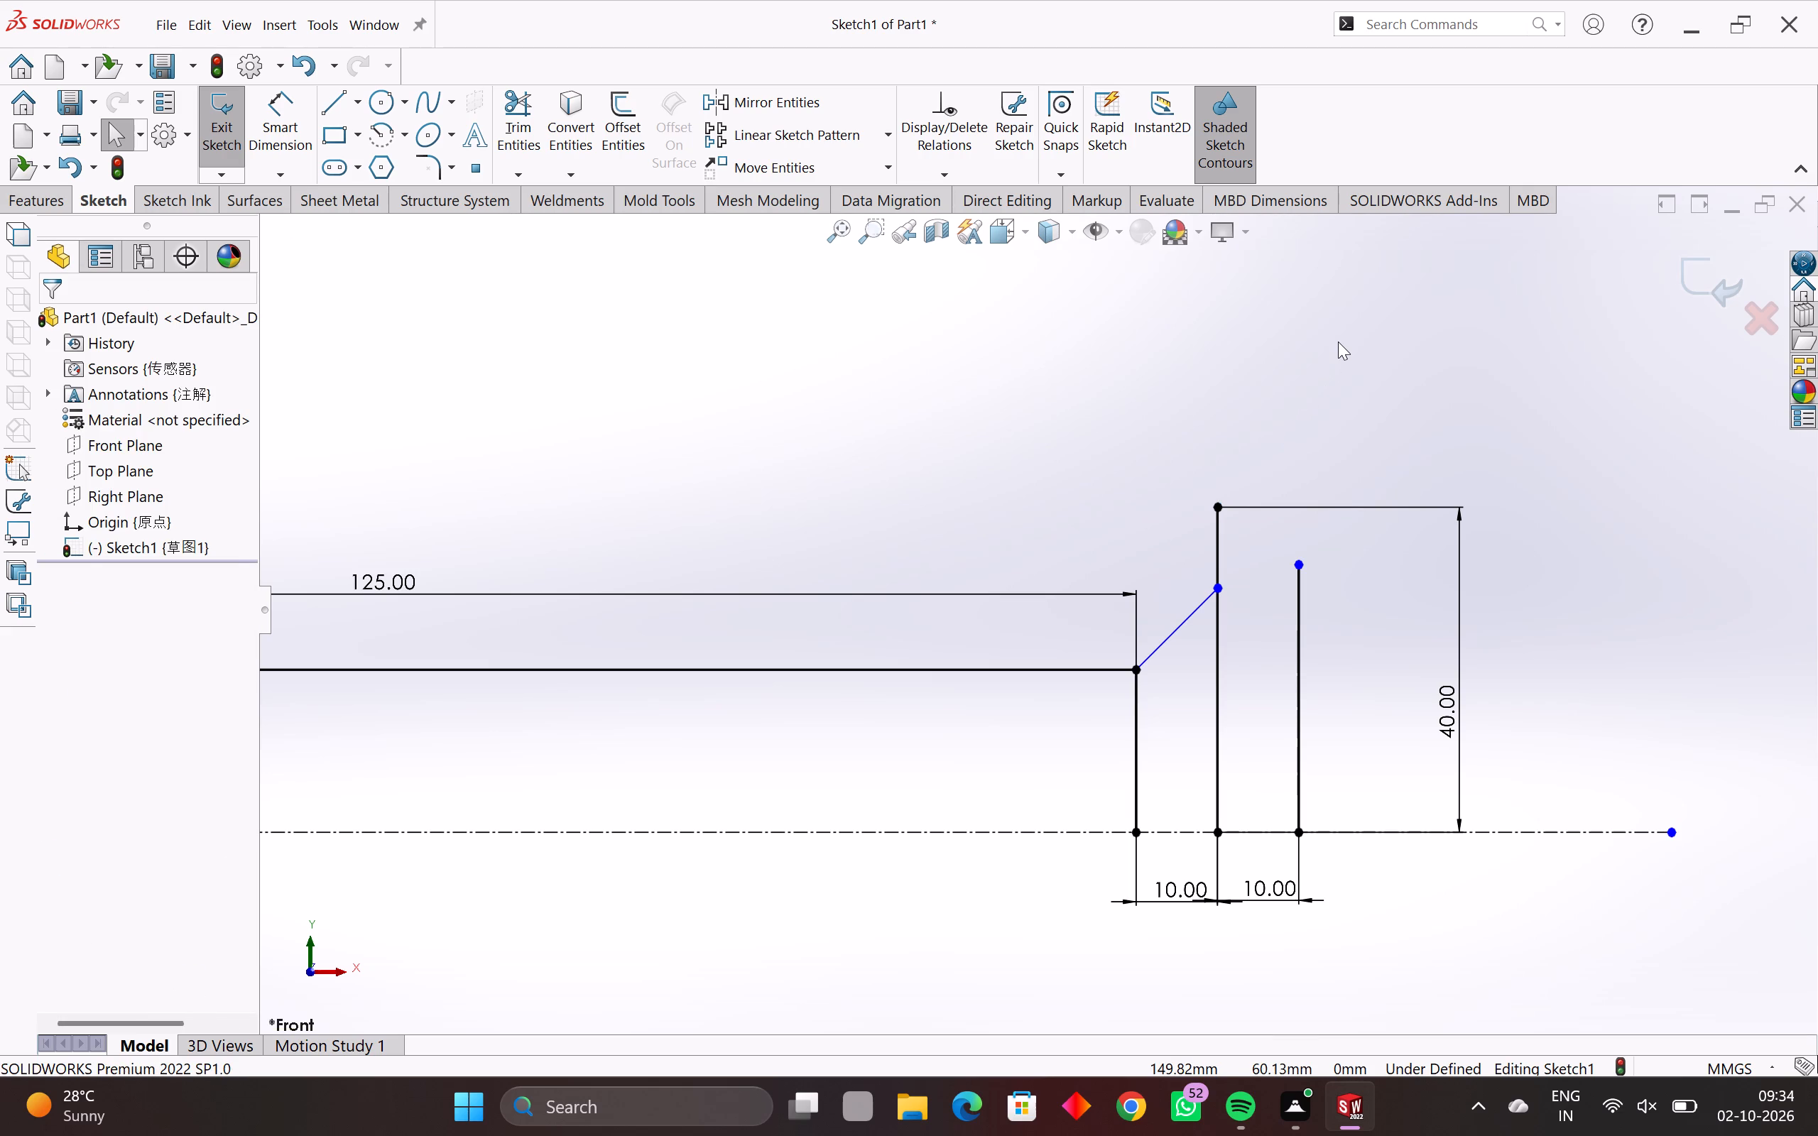
Sketch a 45° downward line about 14.14 mm long from the top of the 40 mm vertical line to the outermost vertical line.
key(l)
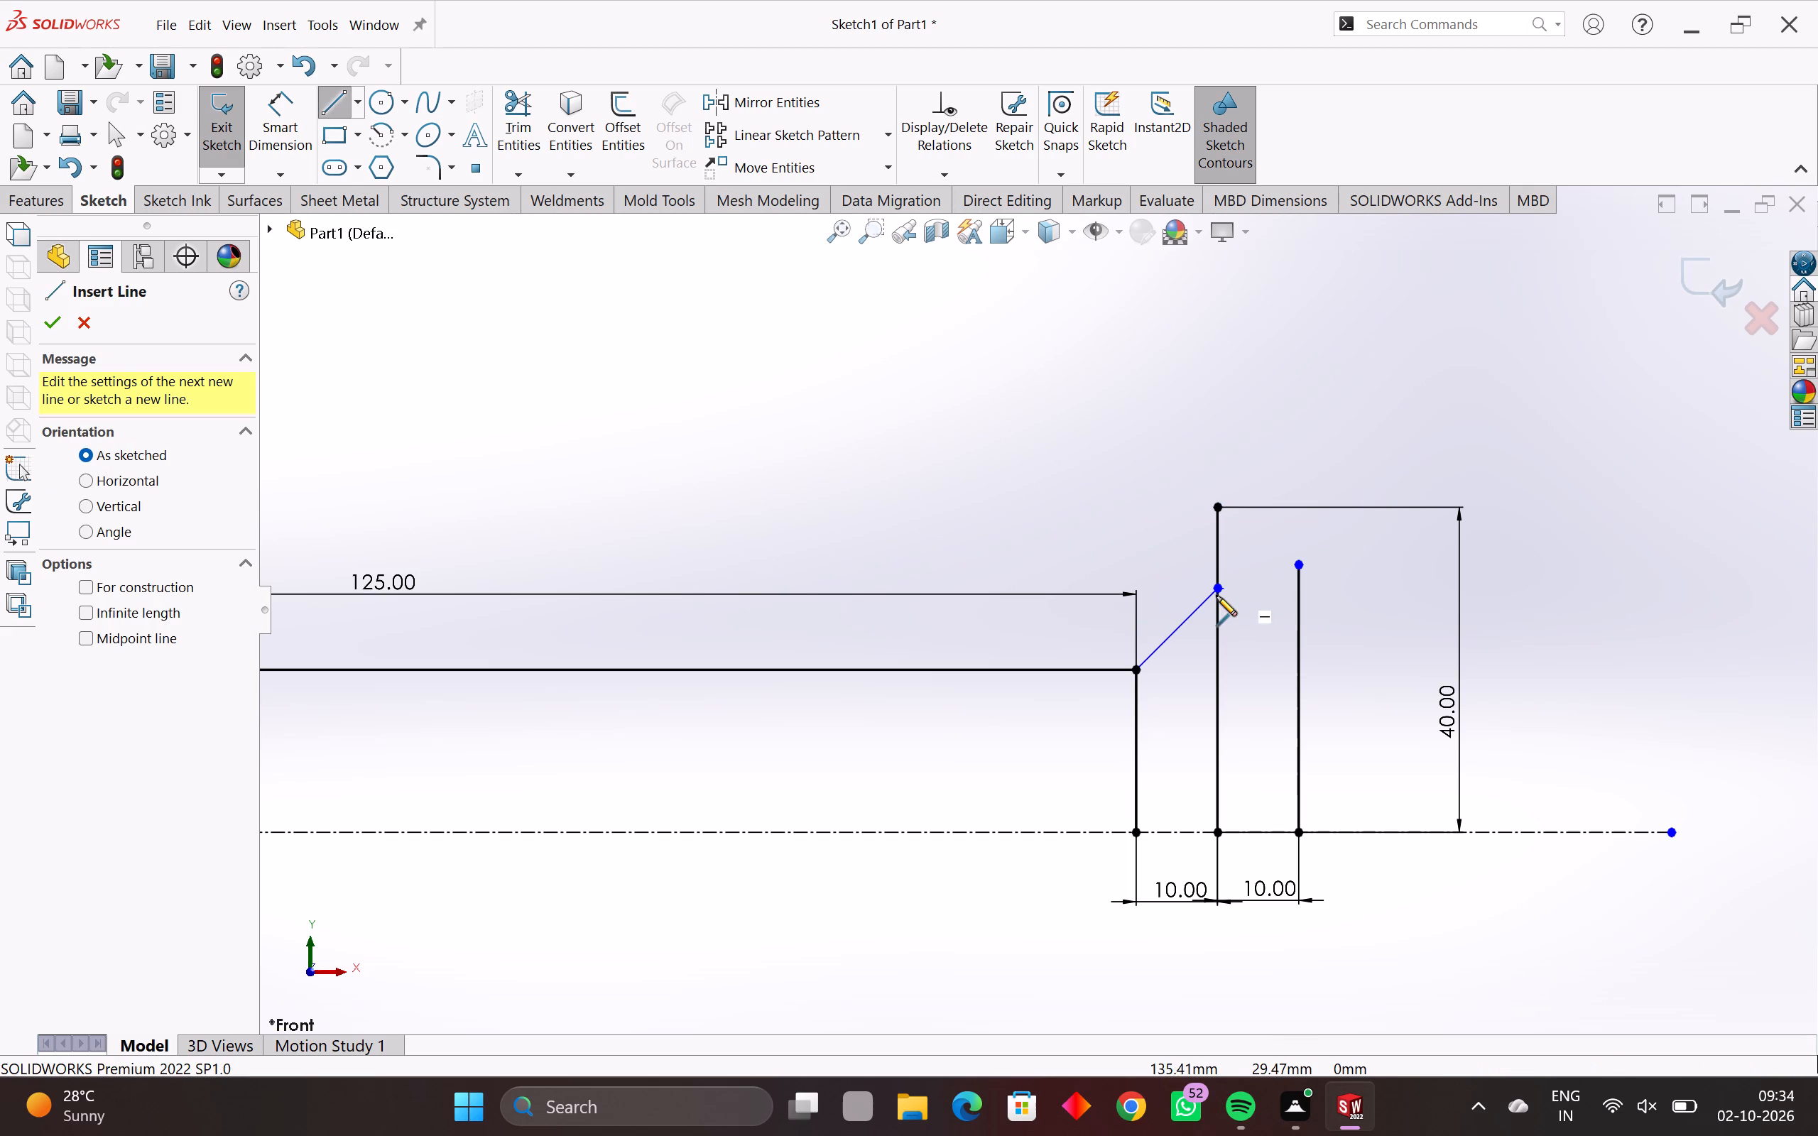
click(1220, 508)
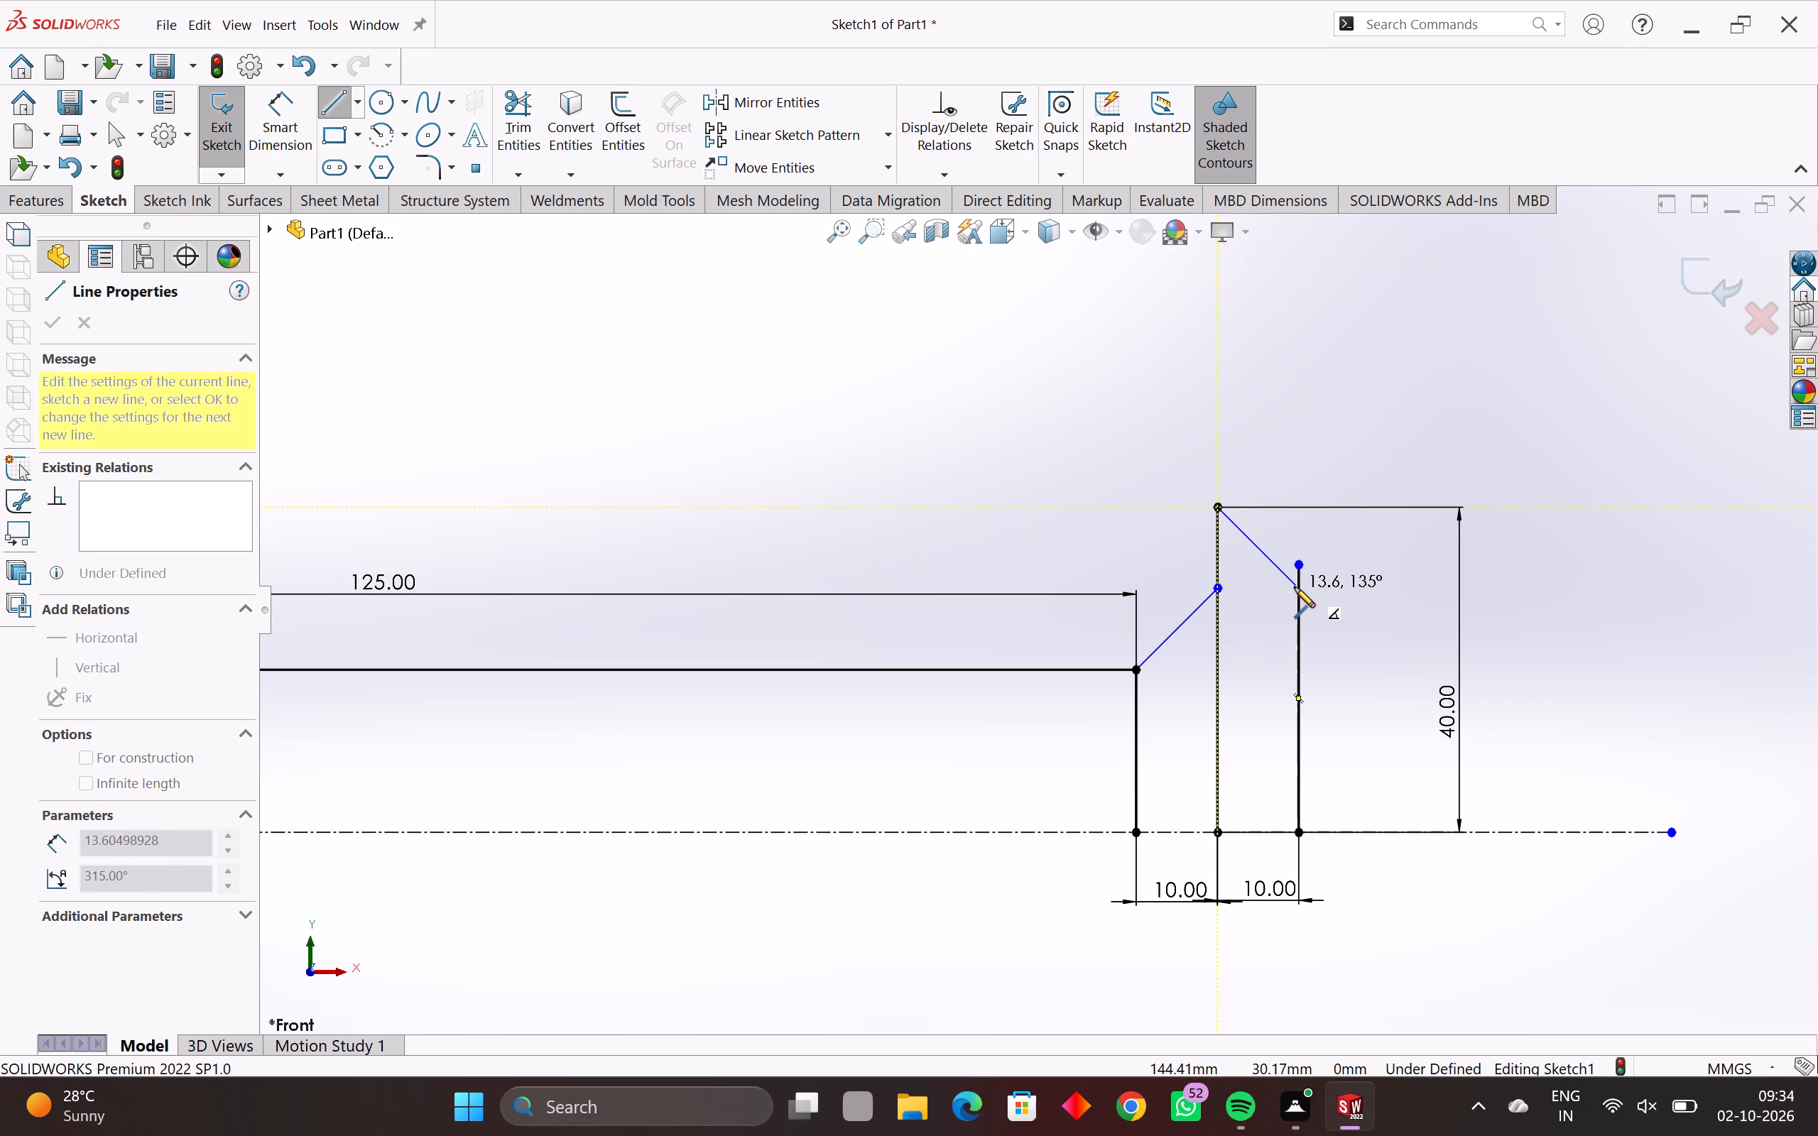
click(1295, 587)
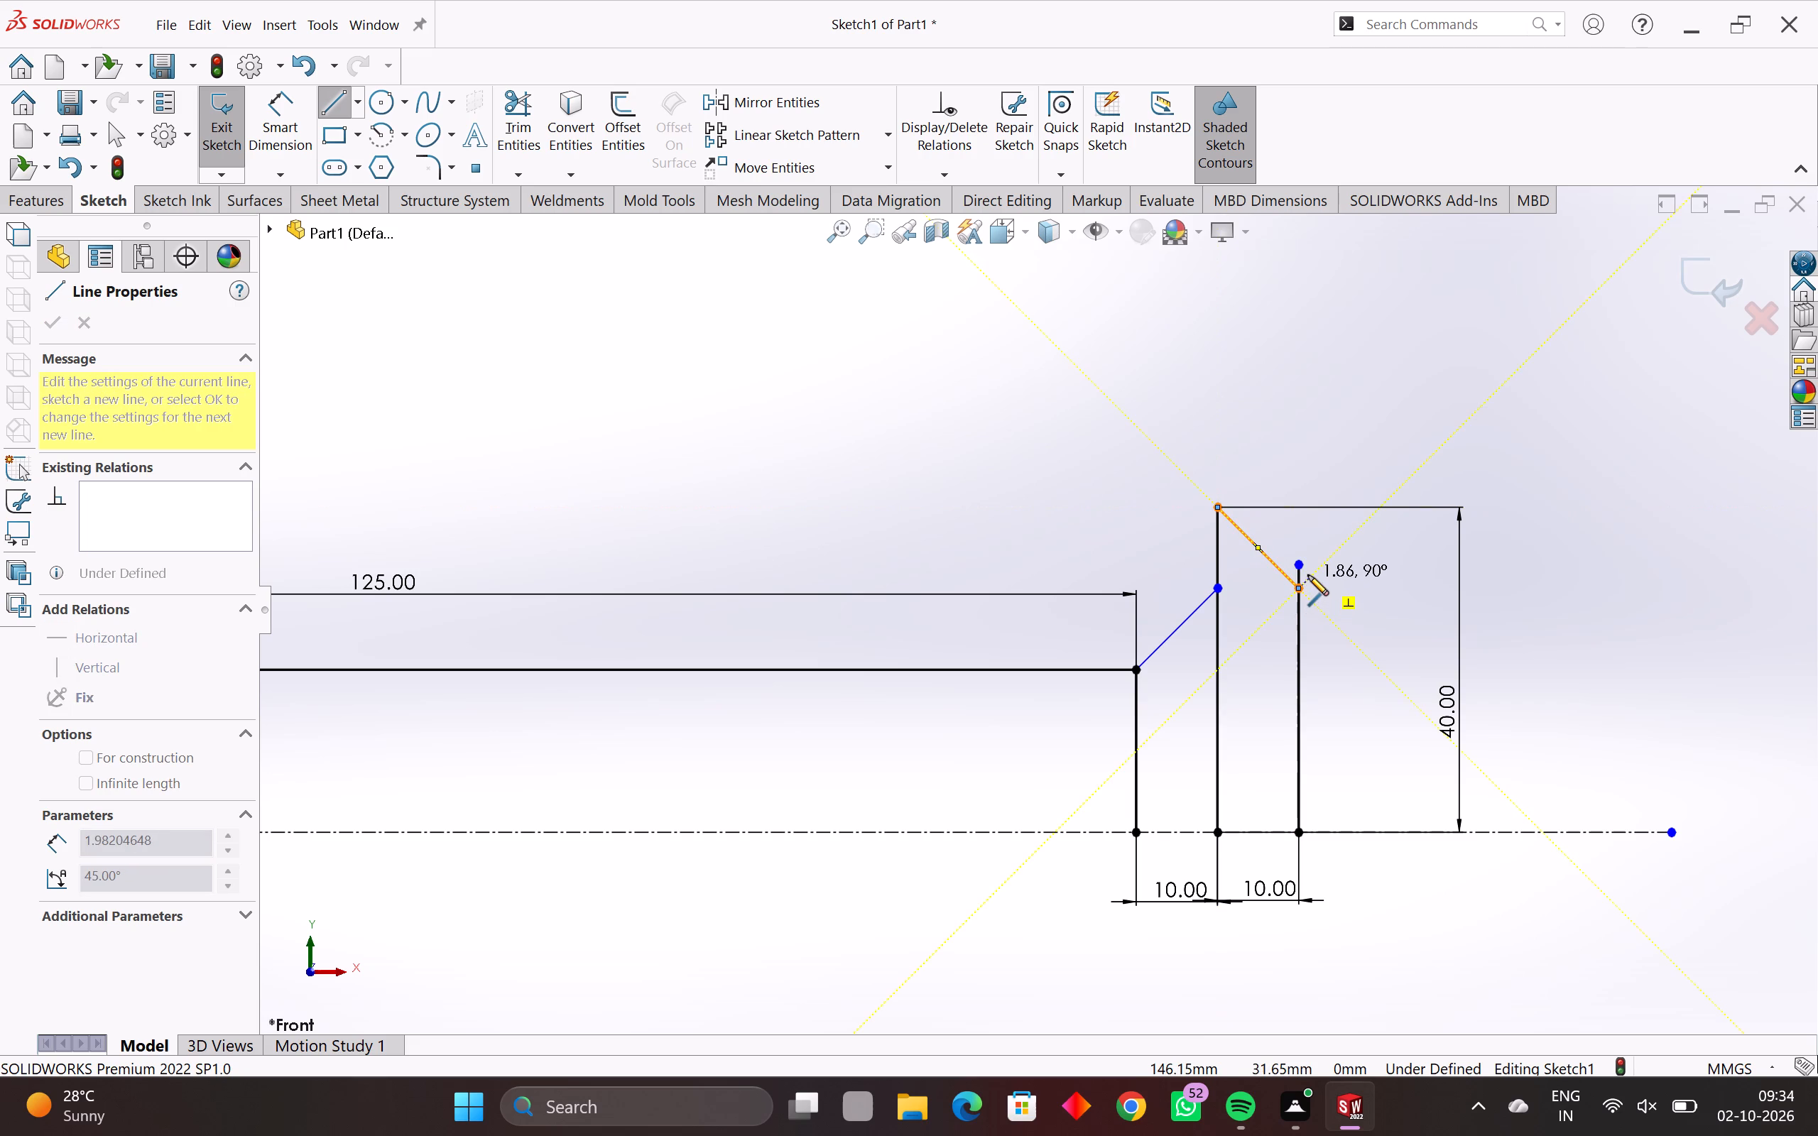
key(Escape)
key(Escape)
key(Escape)
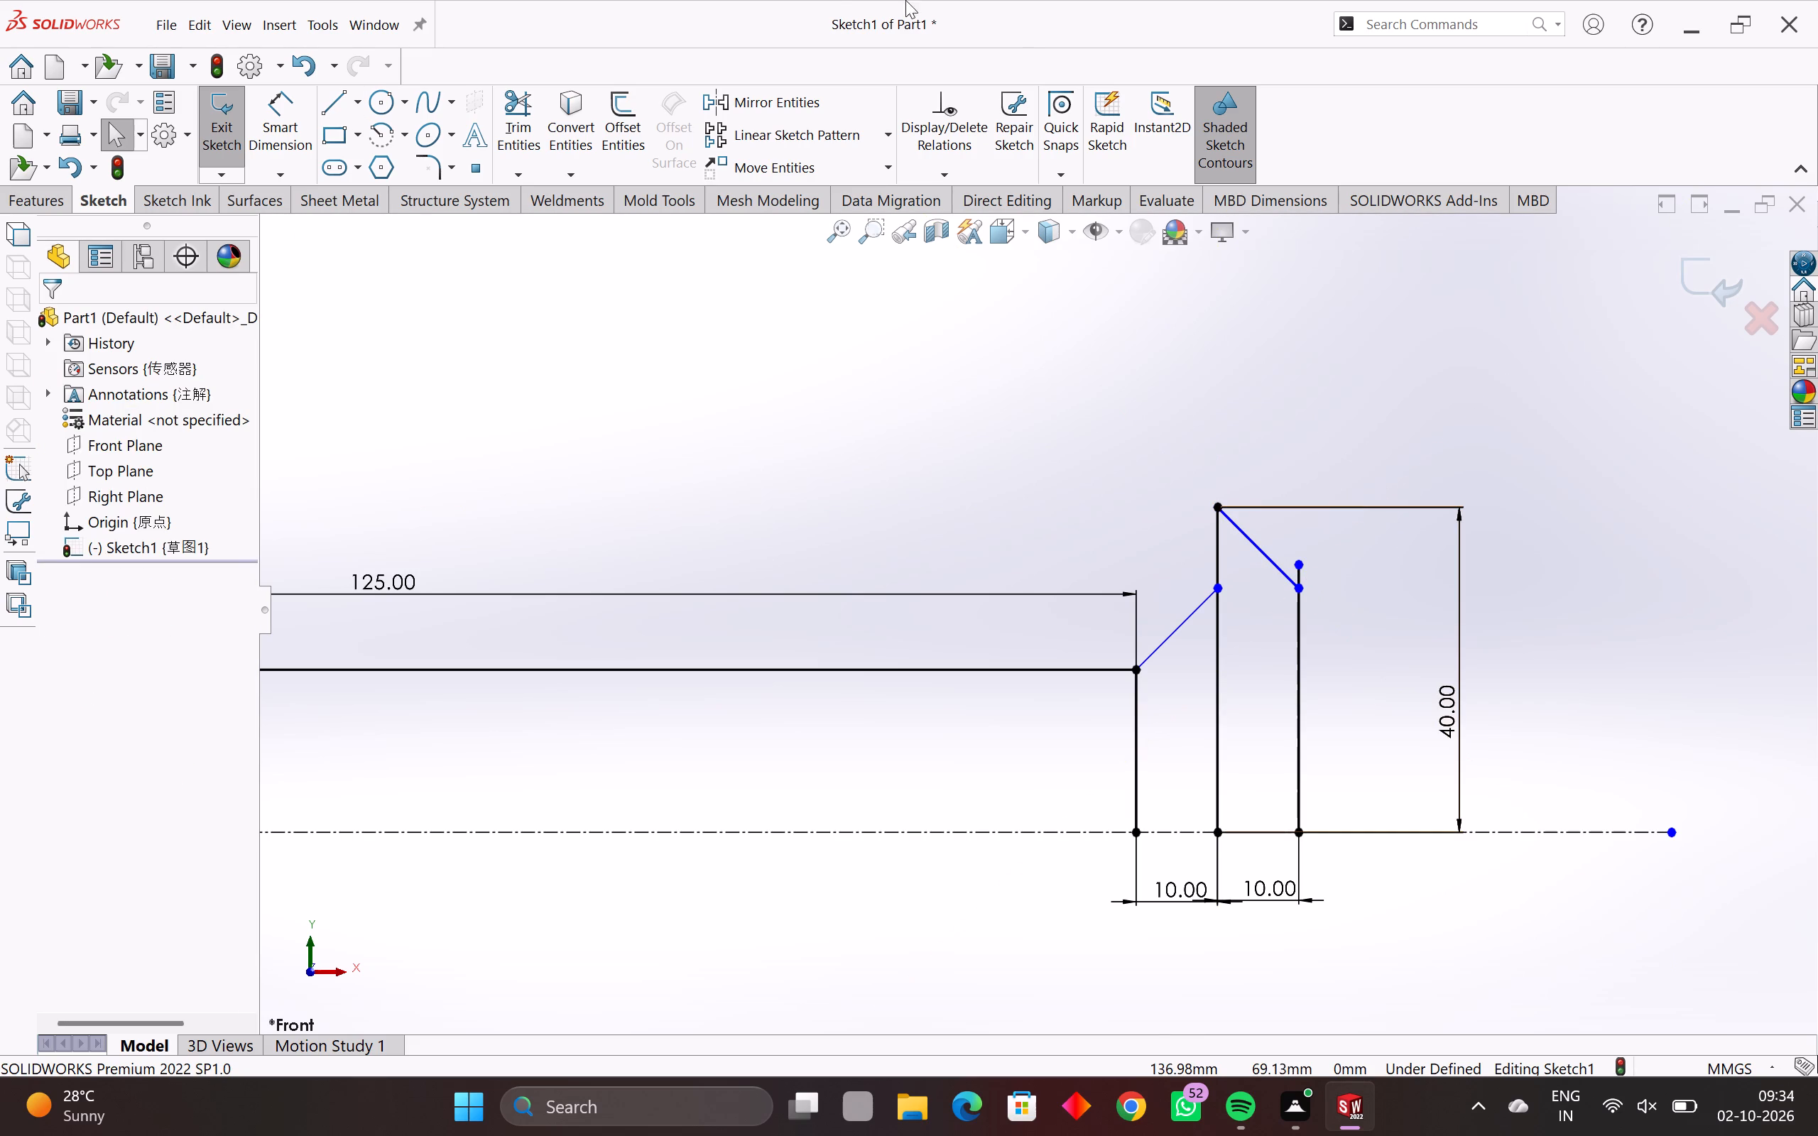
Trim the outermost vertical line's short stub above its intersection with the new slanted line.
click(501, 109)
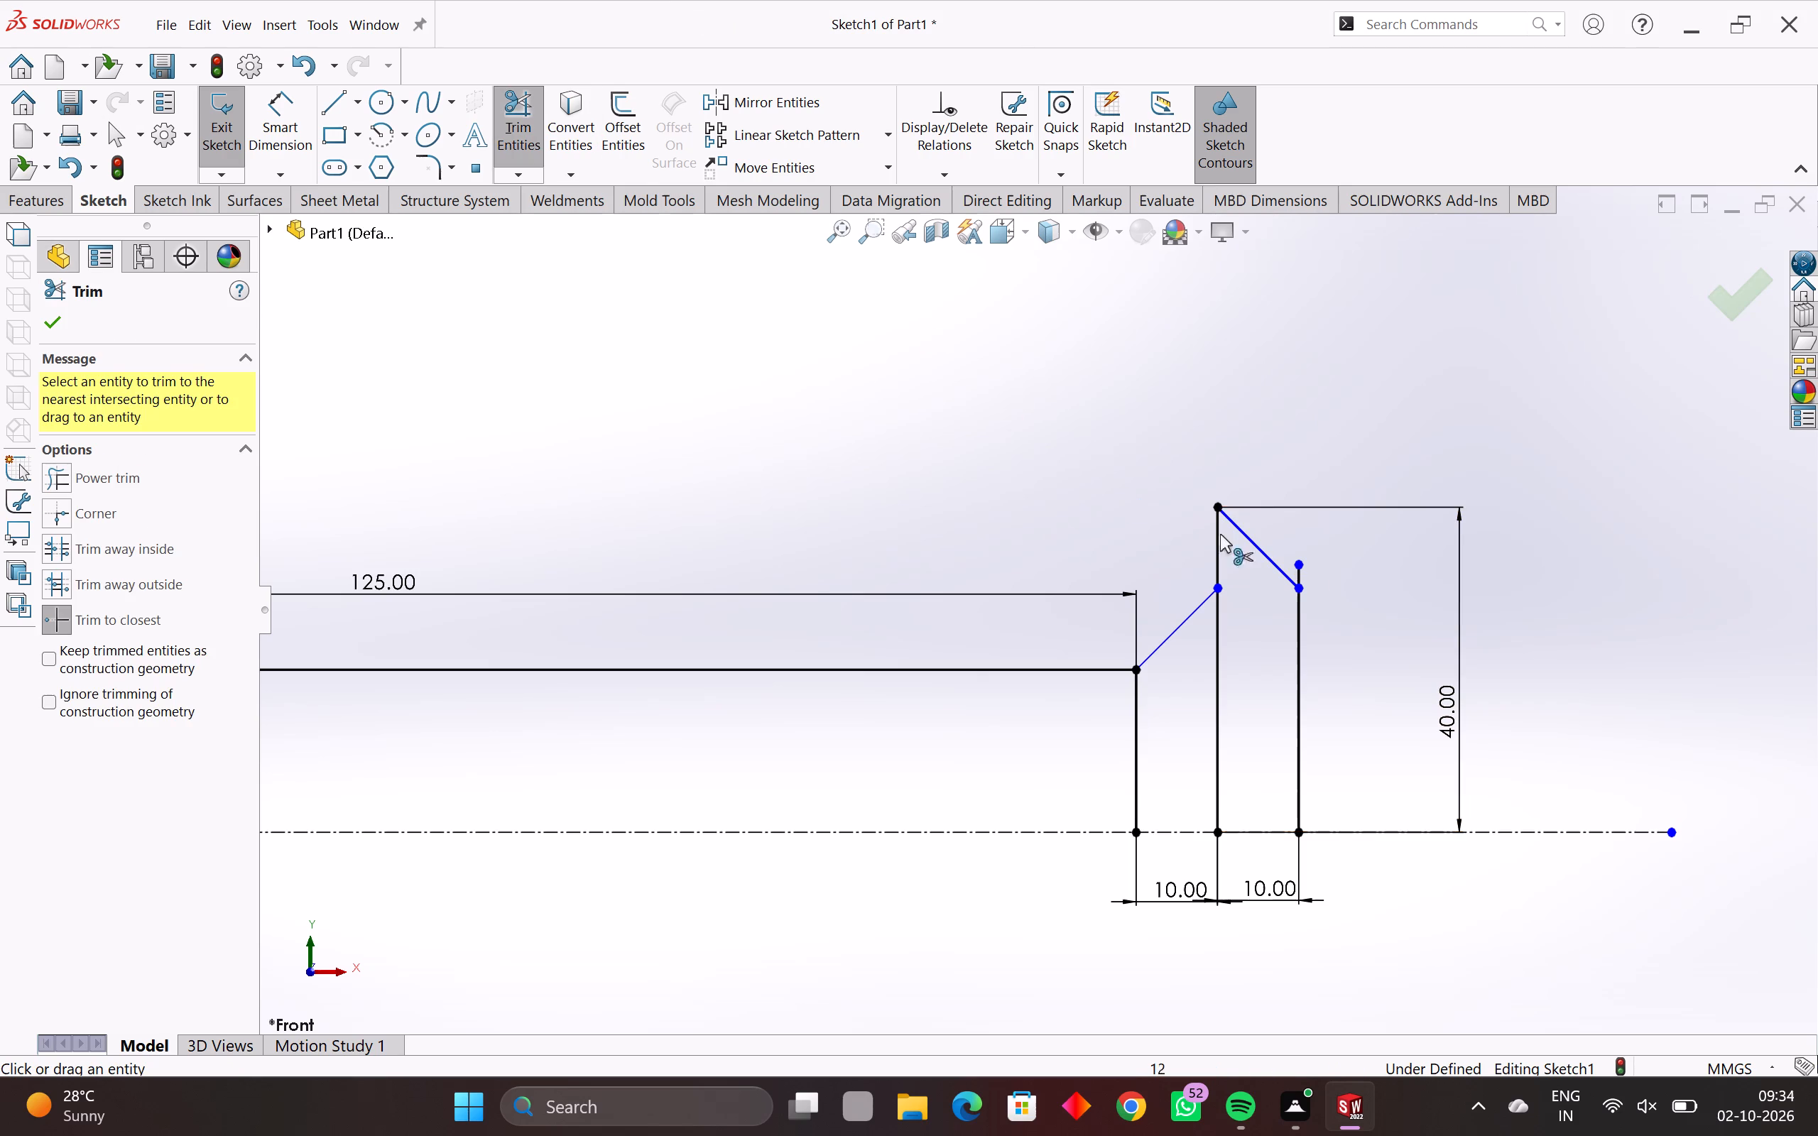
scroll(1331, 578, up, 3)
click(1228, 568)
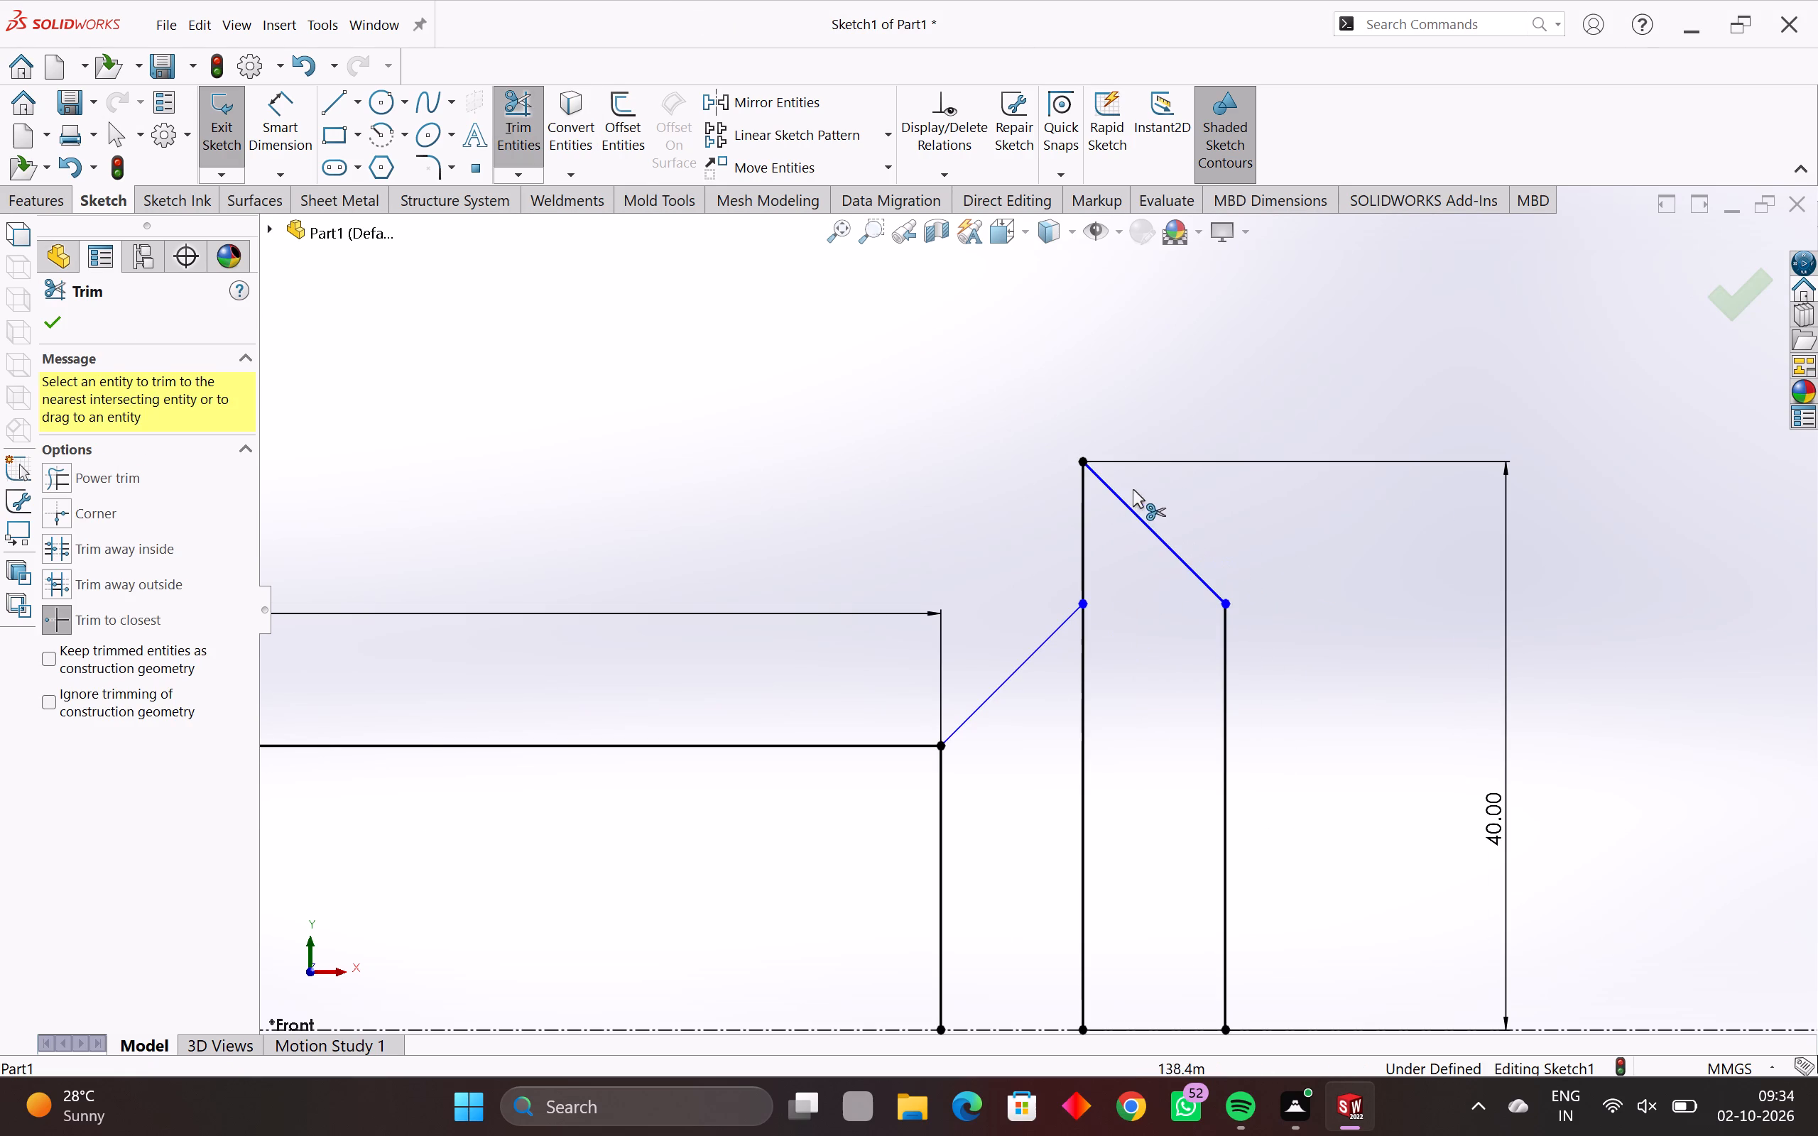
key(Escape)
key(Escape)
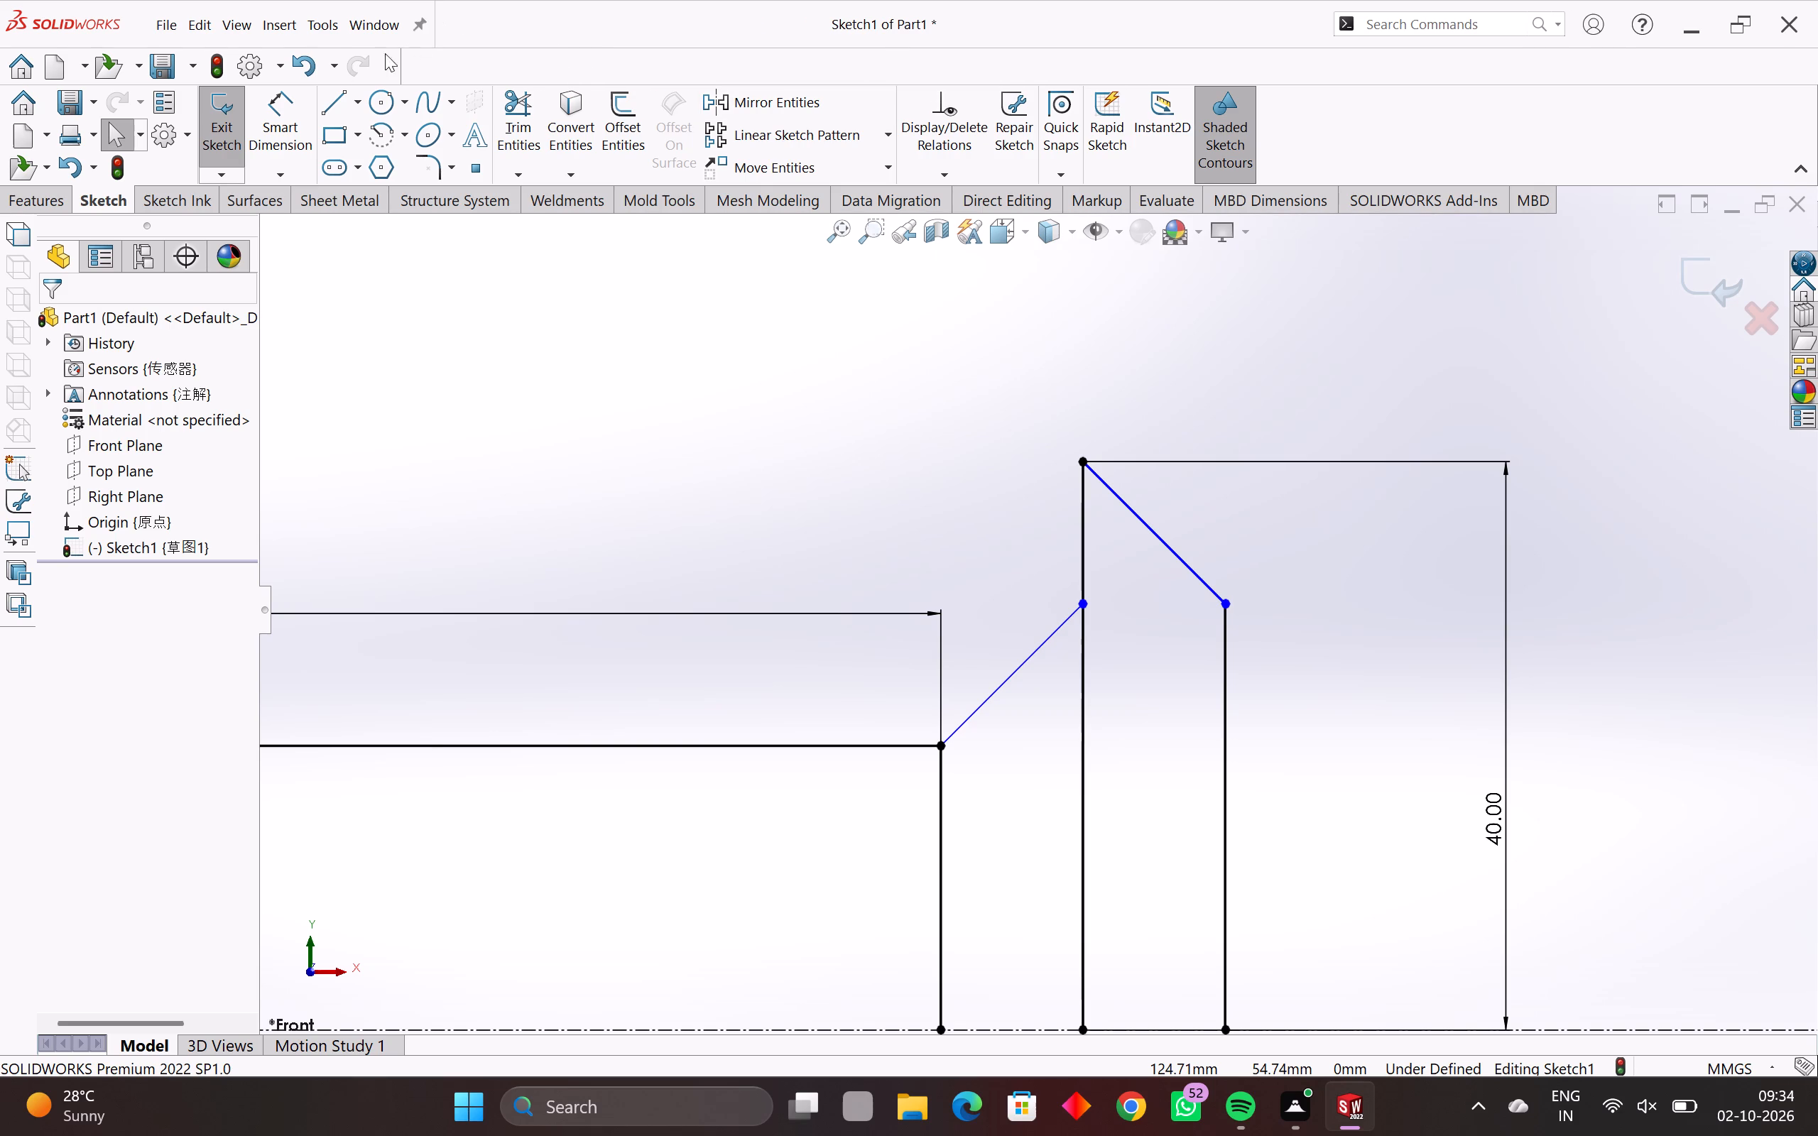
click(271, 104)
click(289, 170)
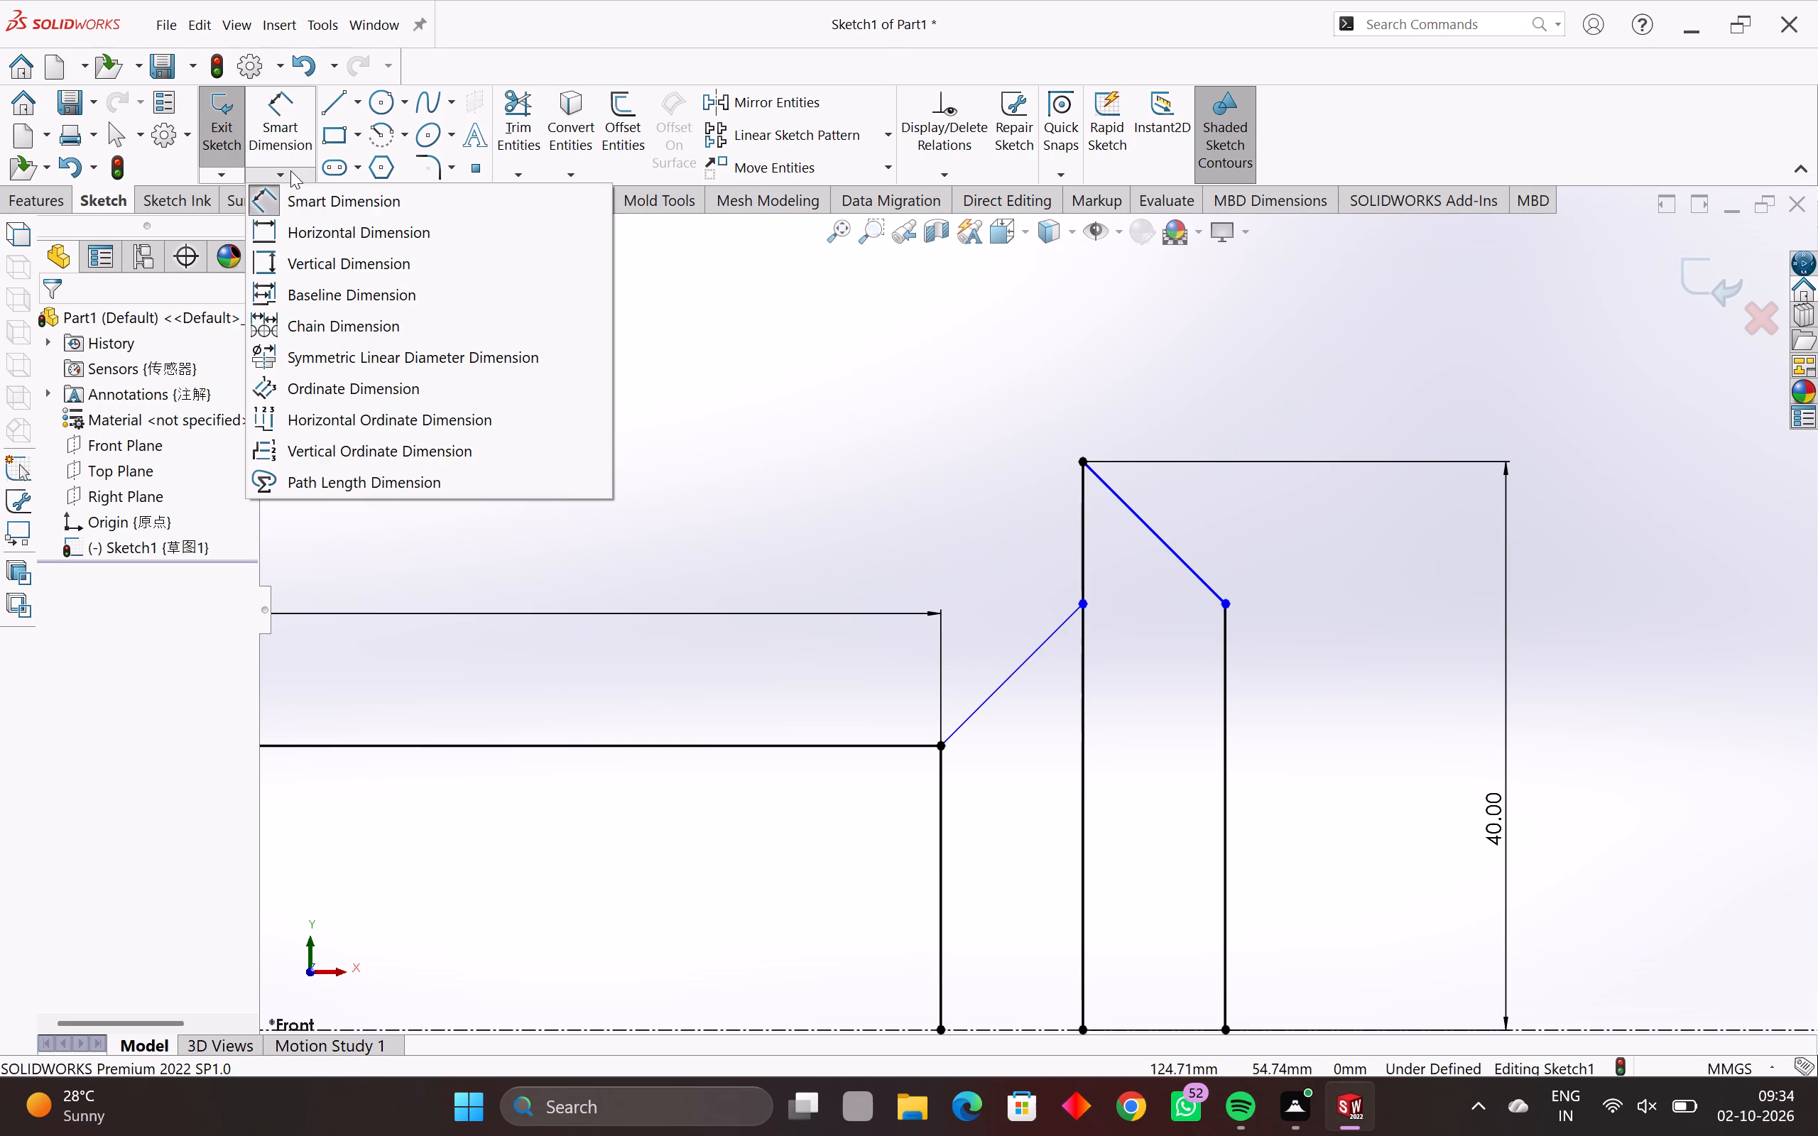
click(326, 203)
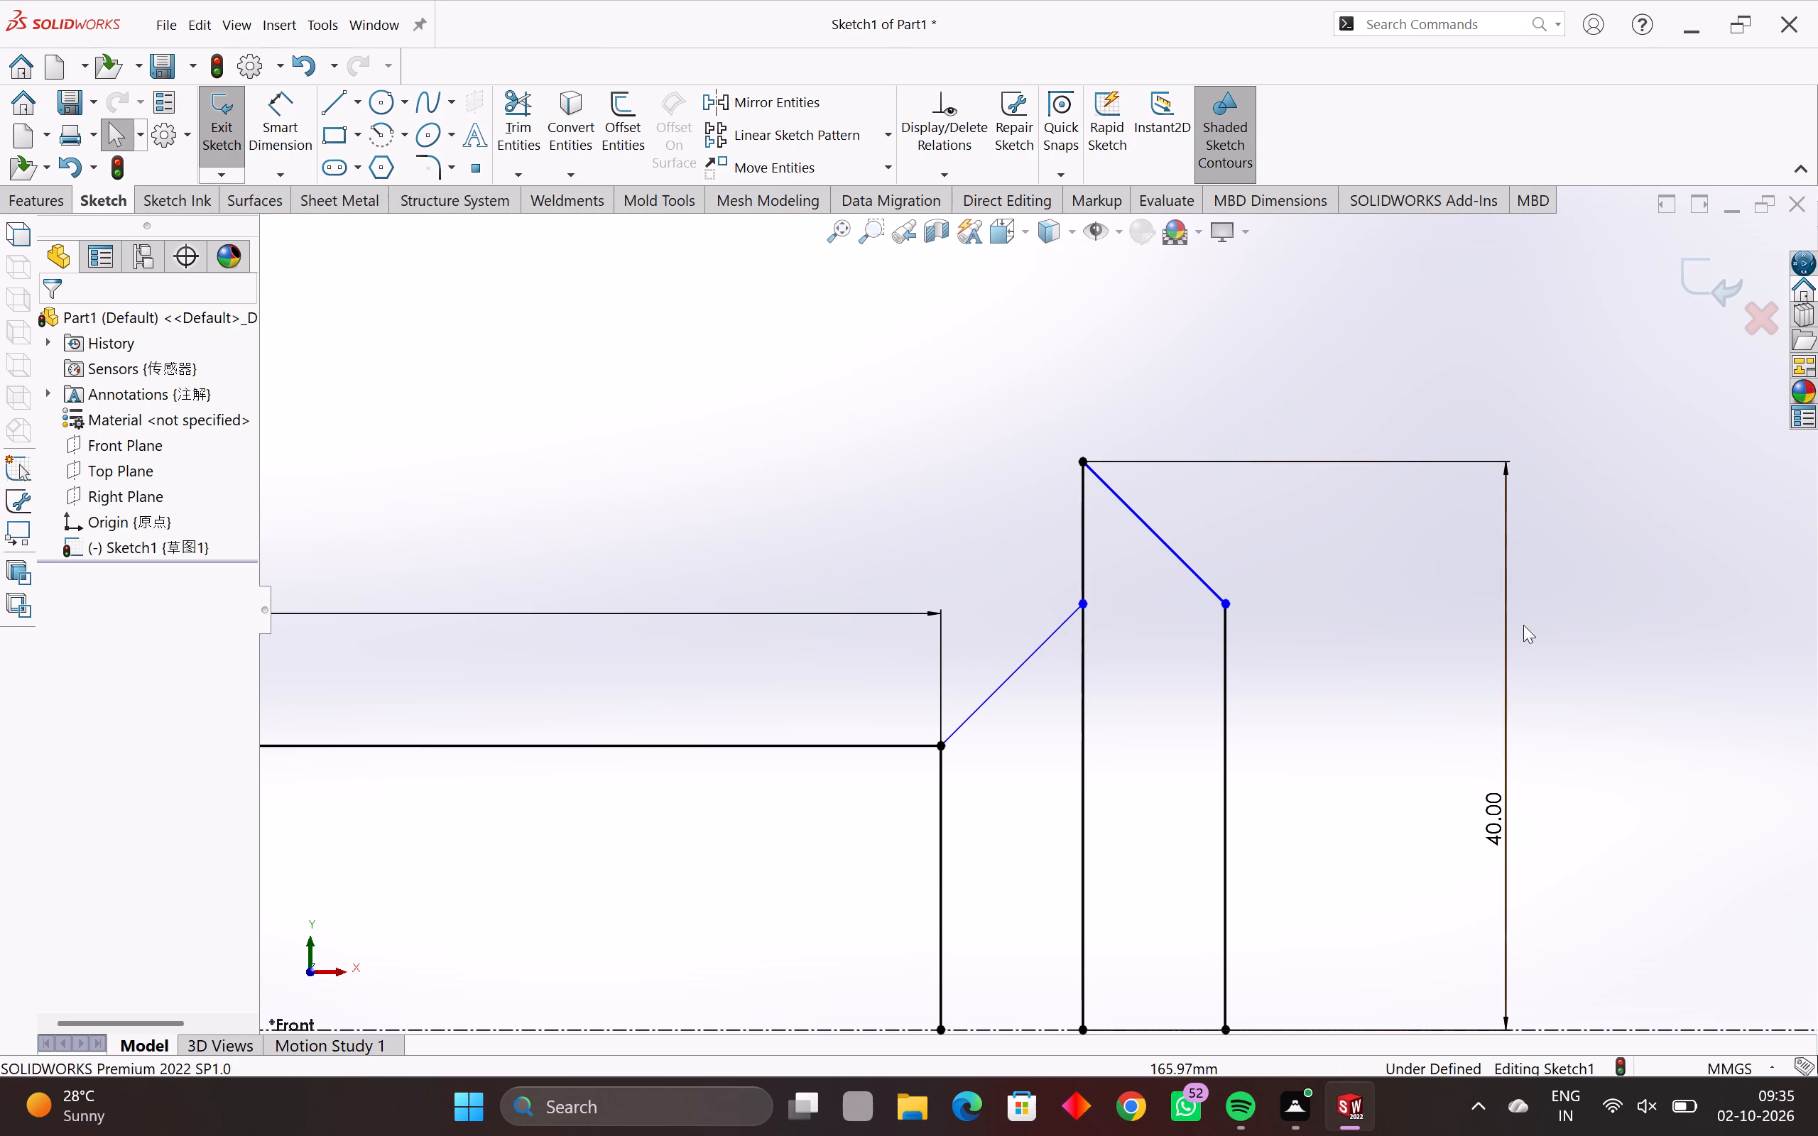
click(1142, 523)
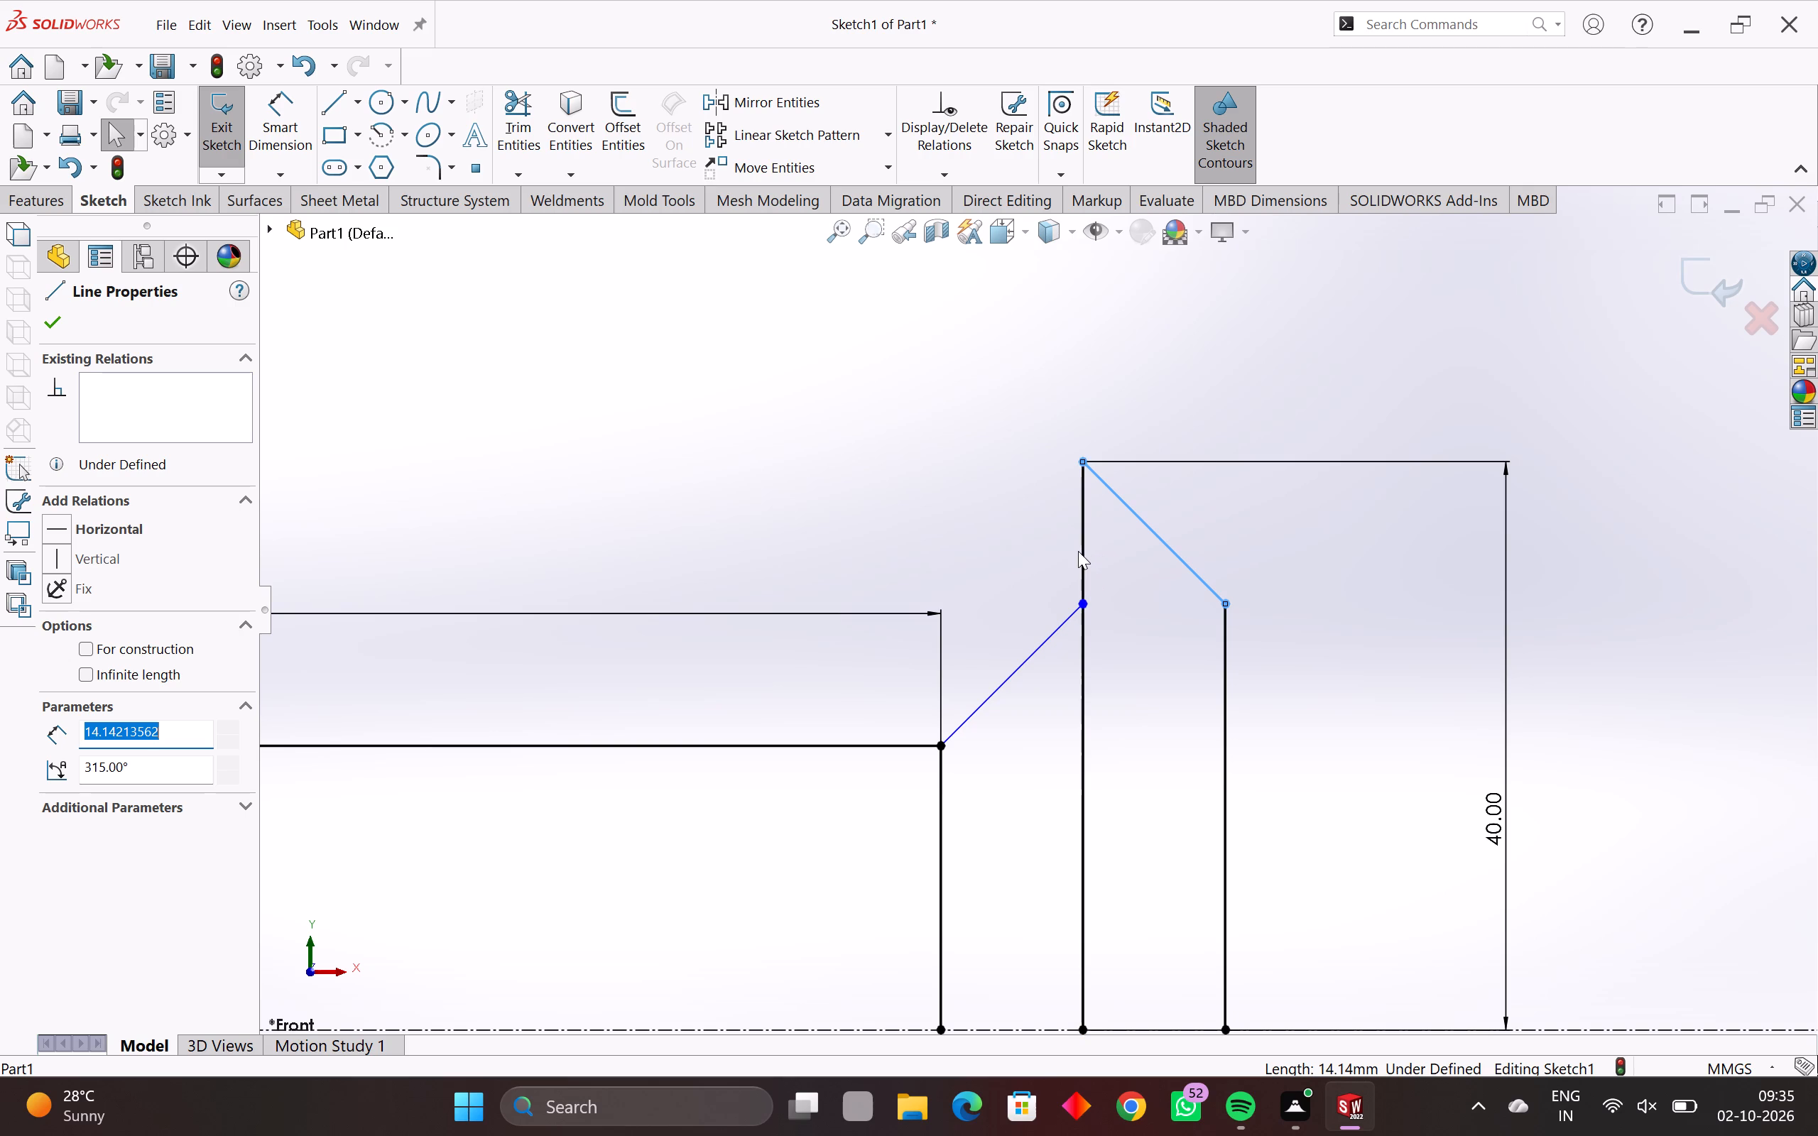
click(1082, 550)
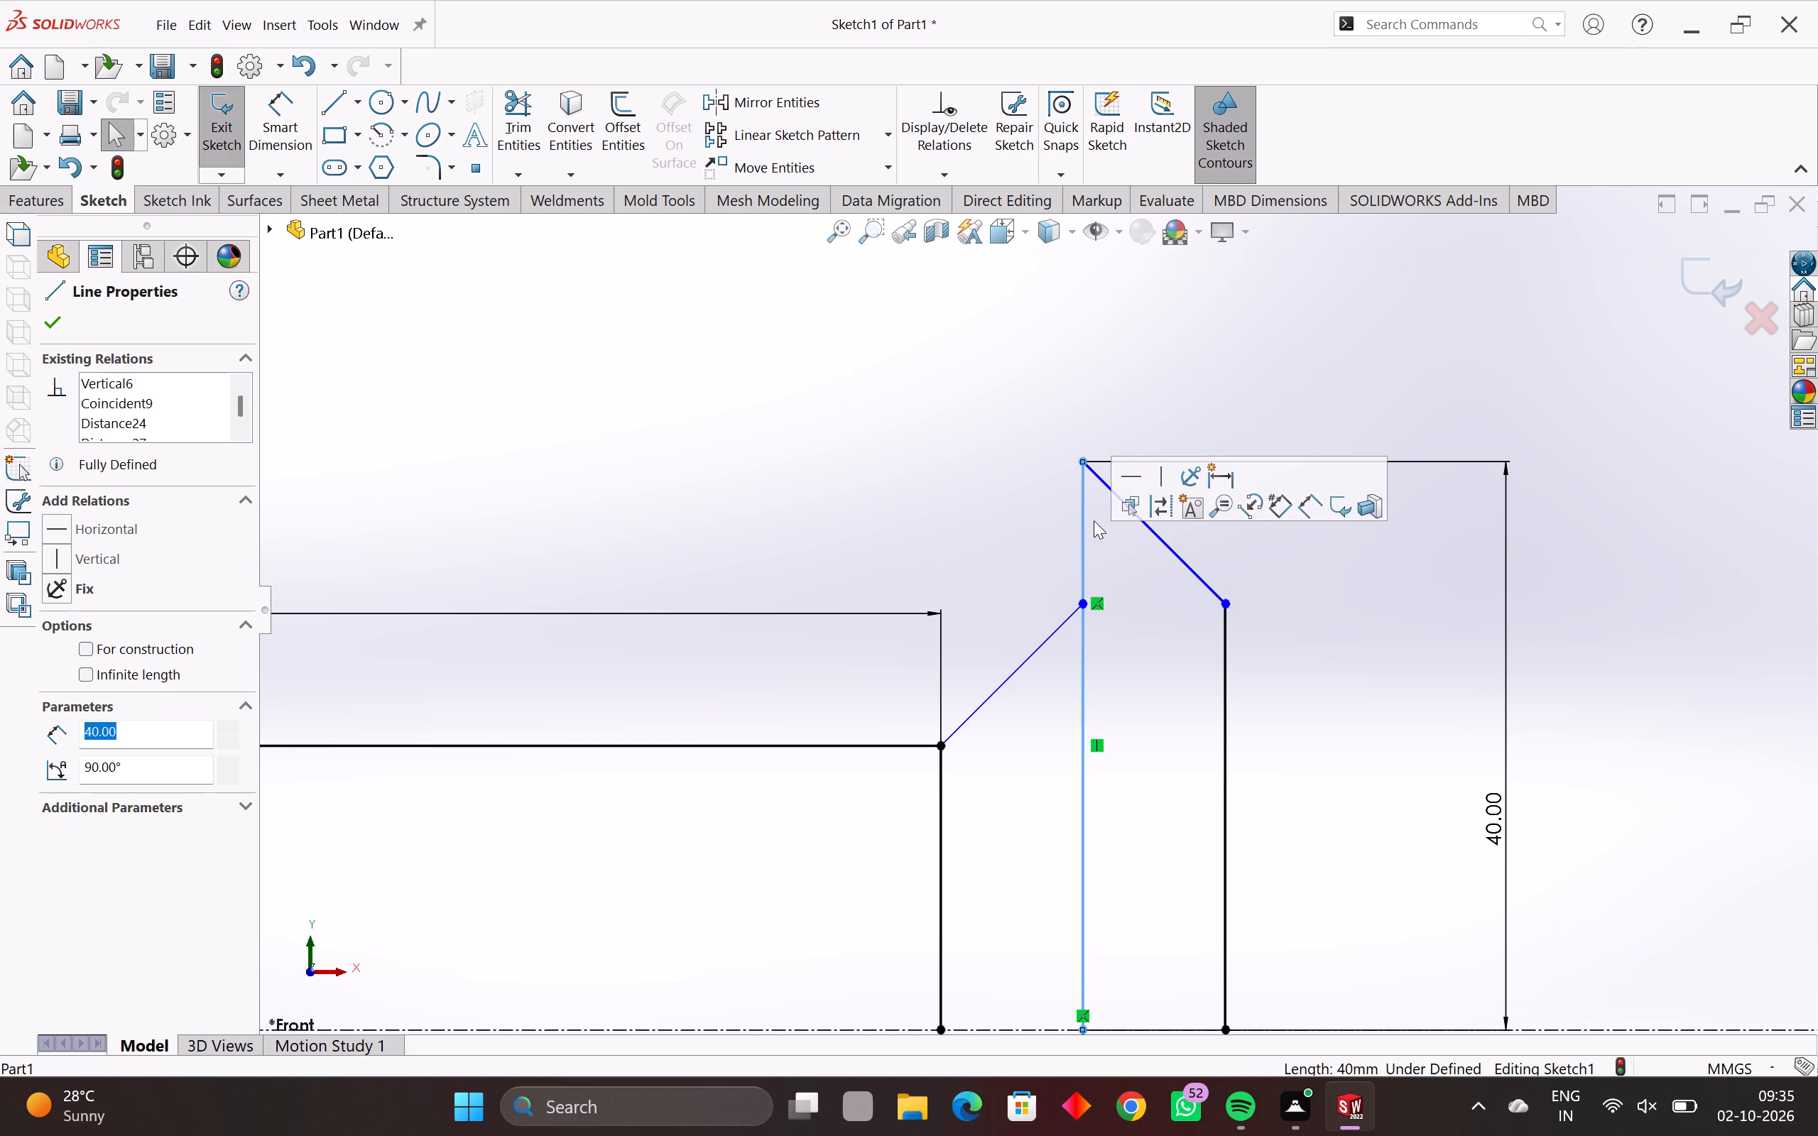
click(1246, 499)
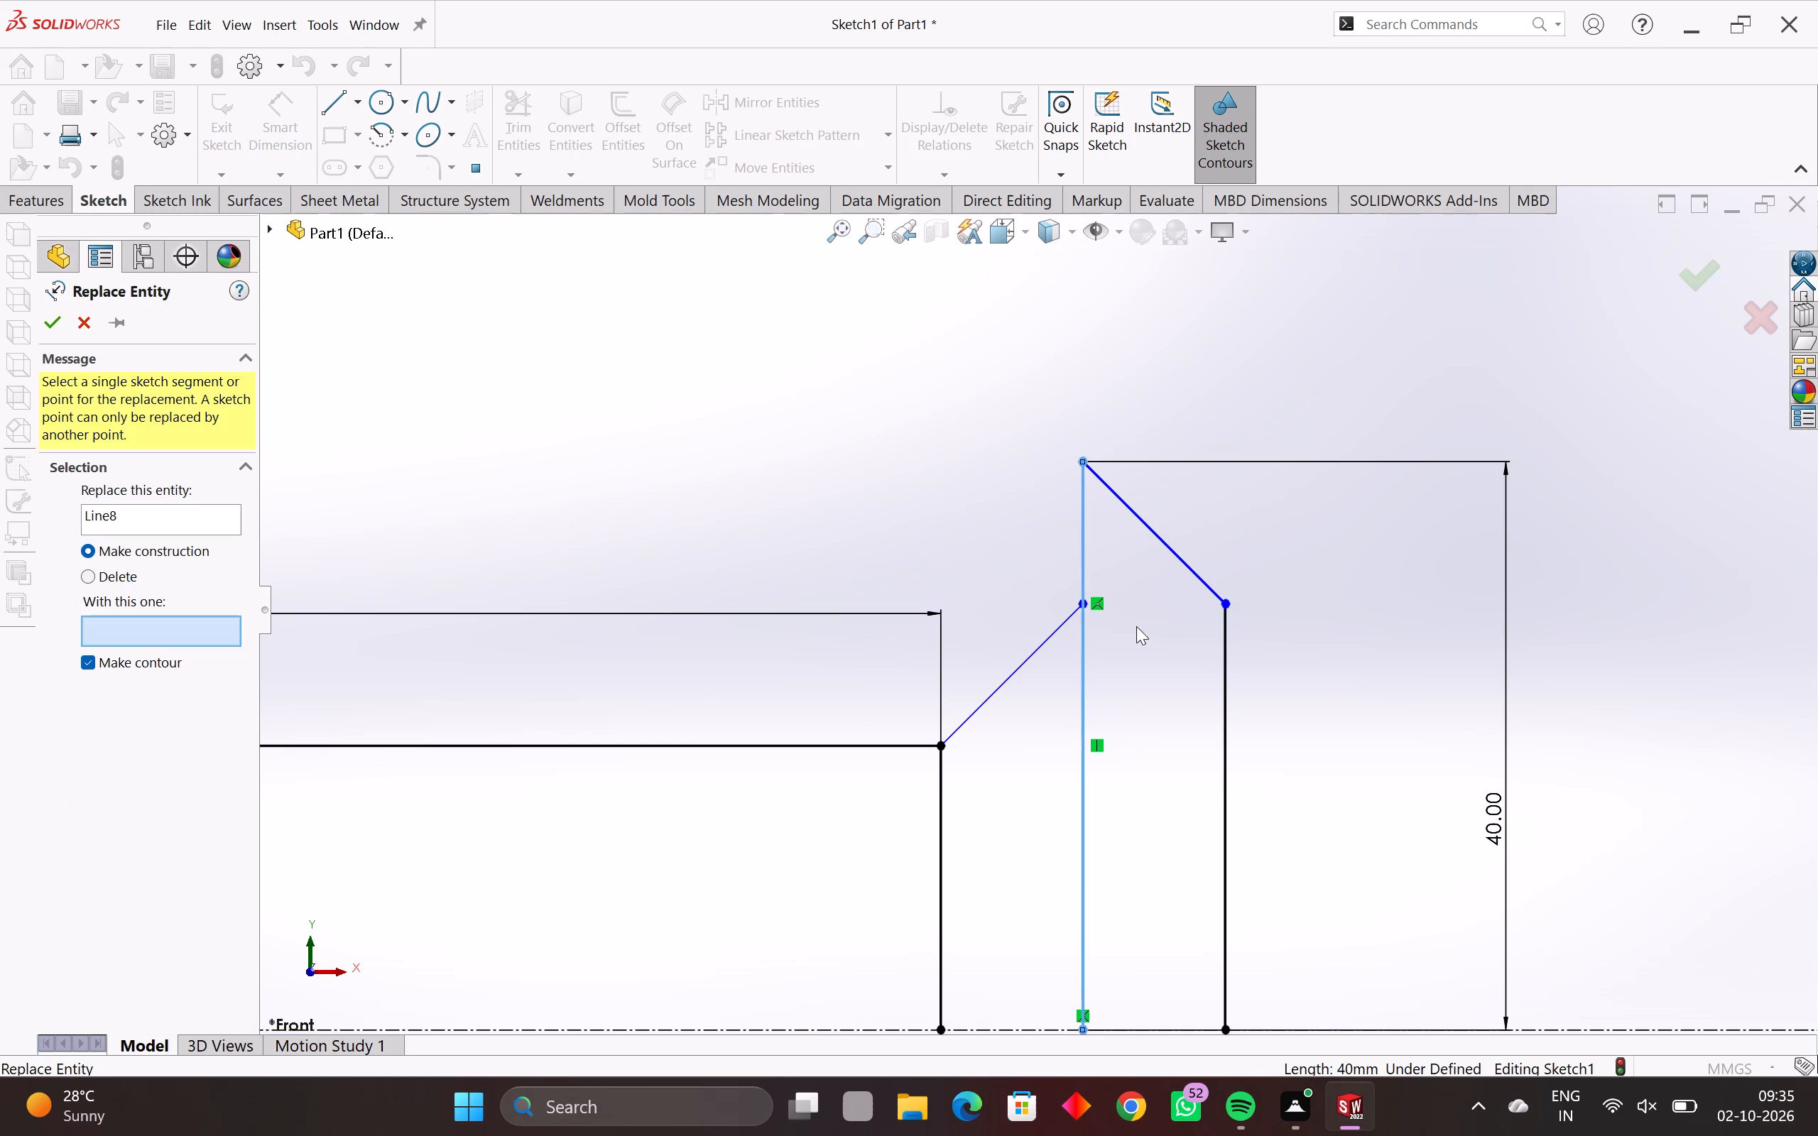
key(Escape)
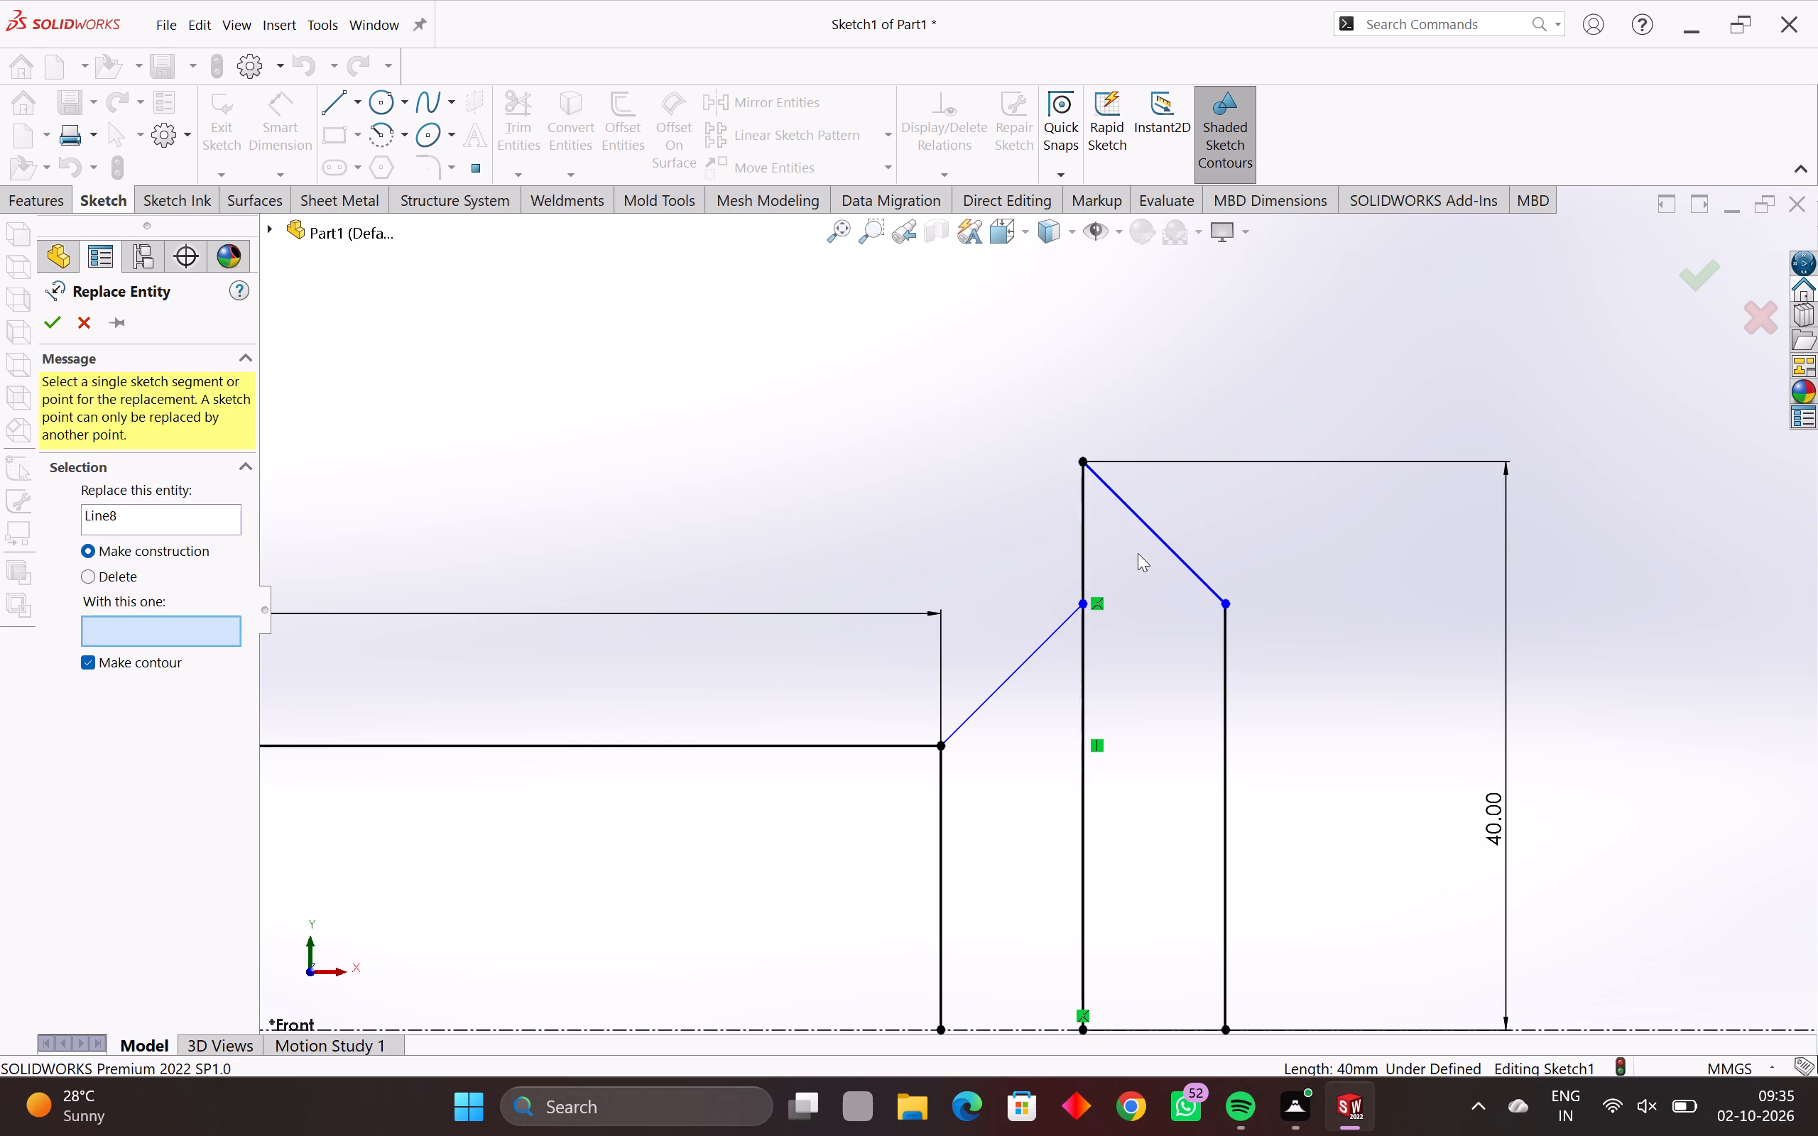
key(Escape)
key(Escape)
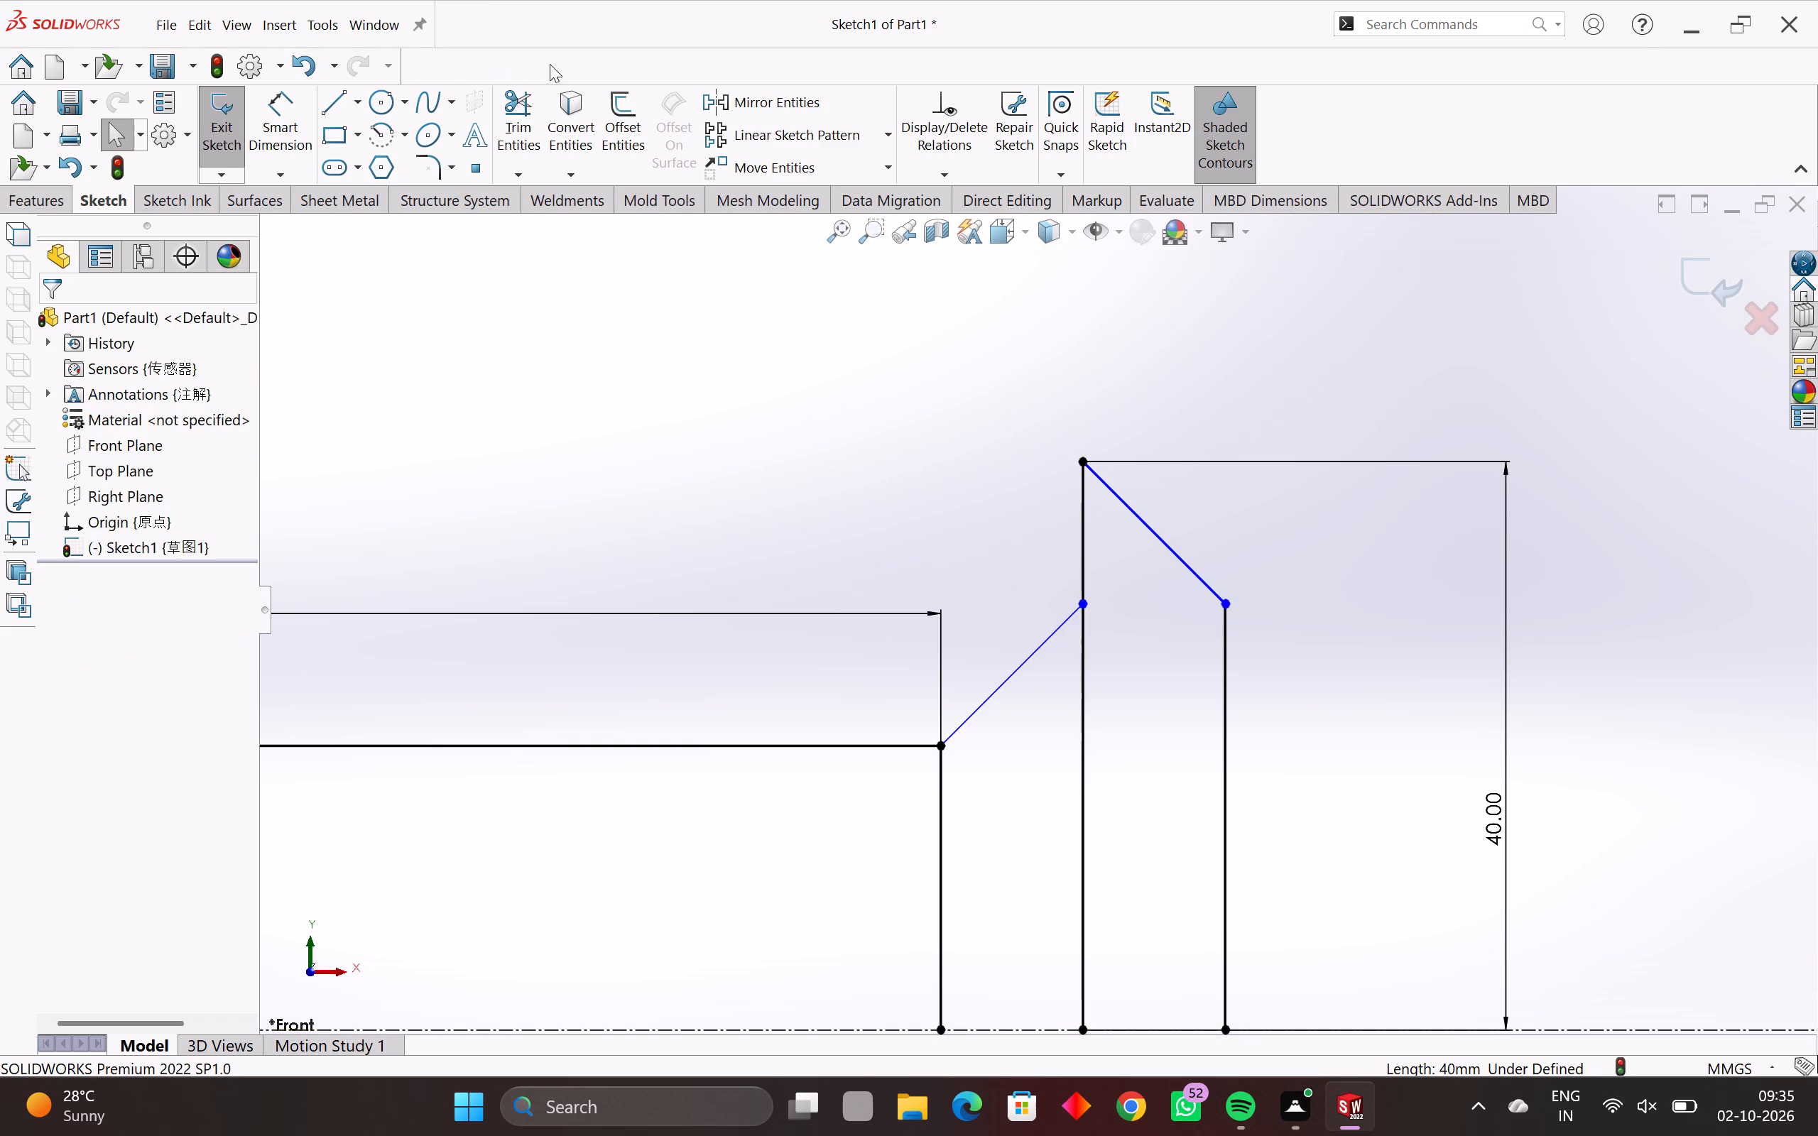
Sketch a line from the origin outward along the centerline about 3.53 mm, continuing vertically upward about 15.35 mm.
scroll(687, 173, down, 3)
scroll(861, 515, down, 3)
scroll(850, 573, down, 4)
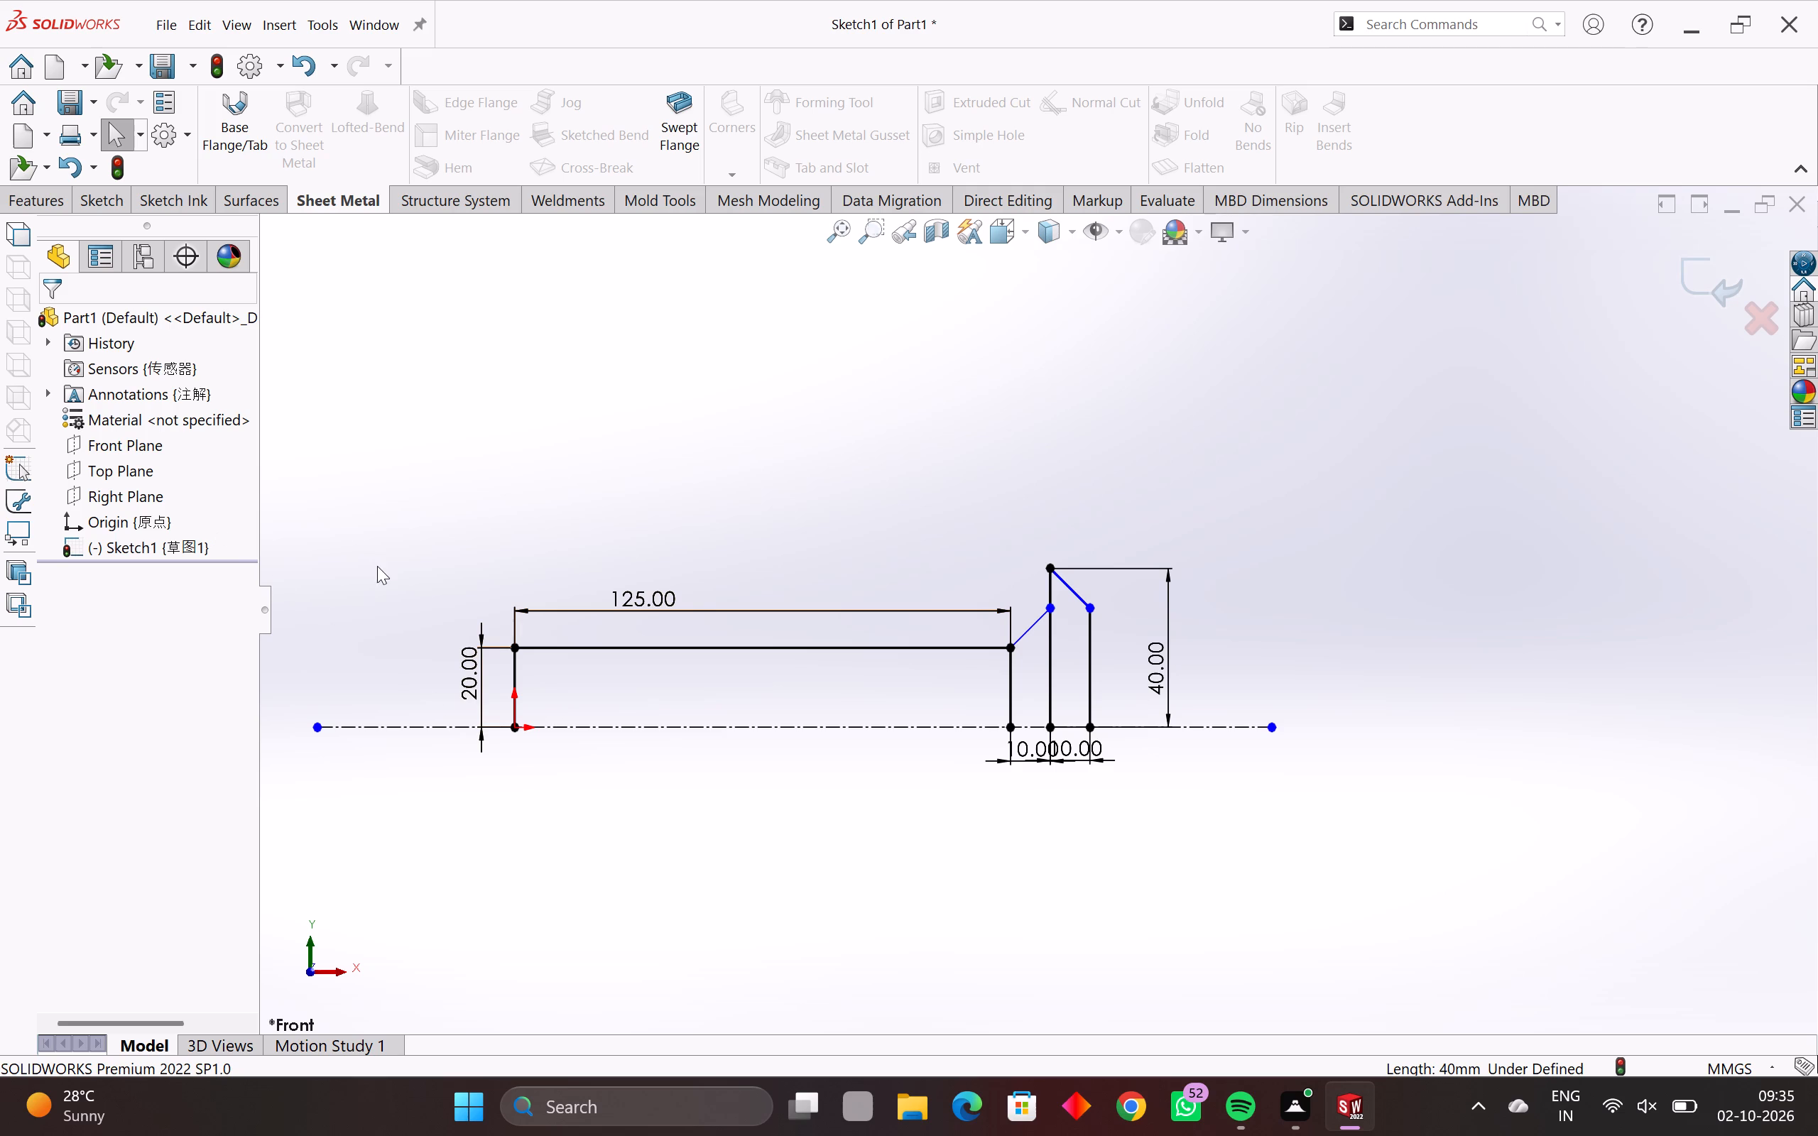
scroll(468, 718, up, 3)
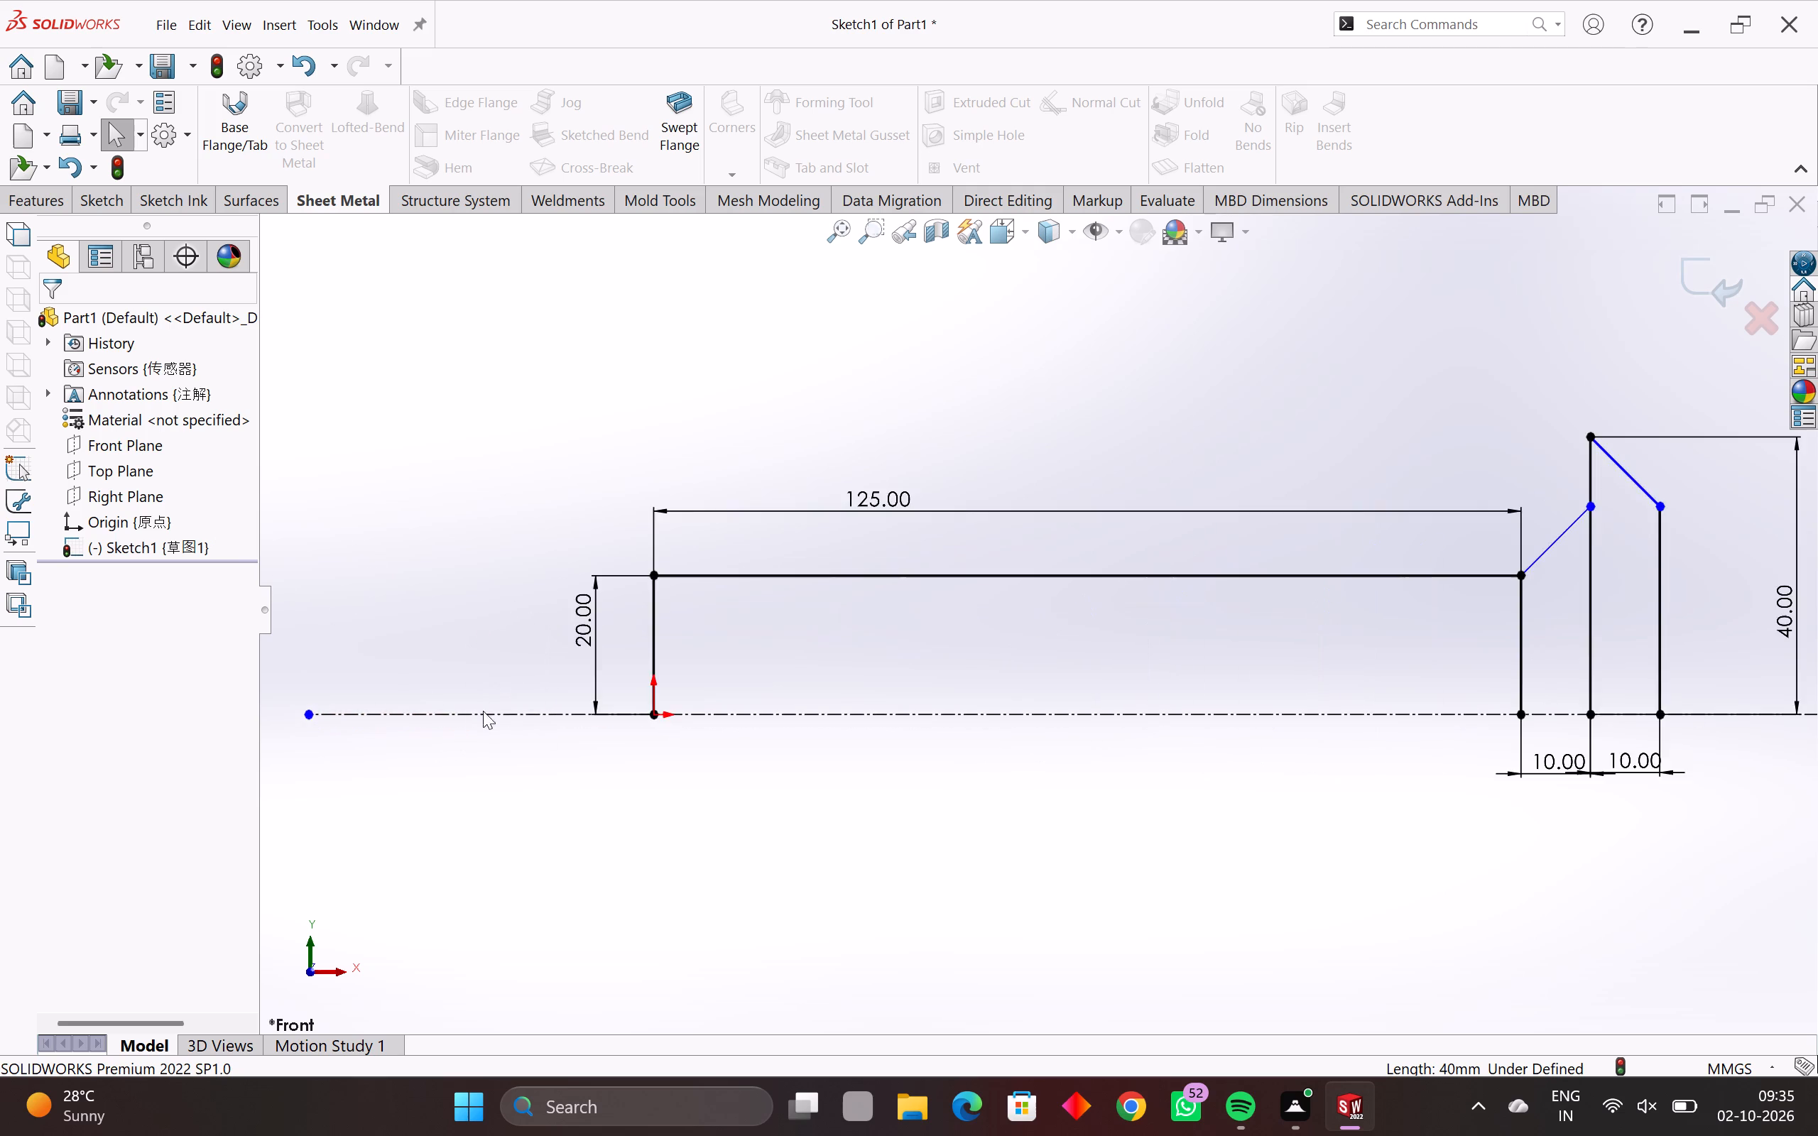
scroll(581, 676, down, 2)
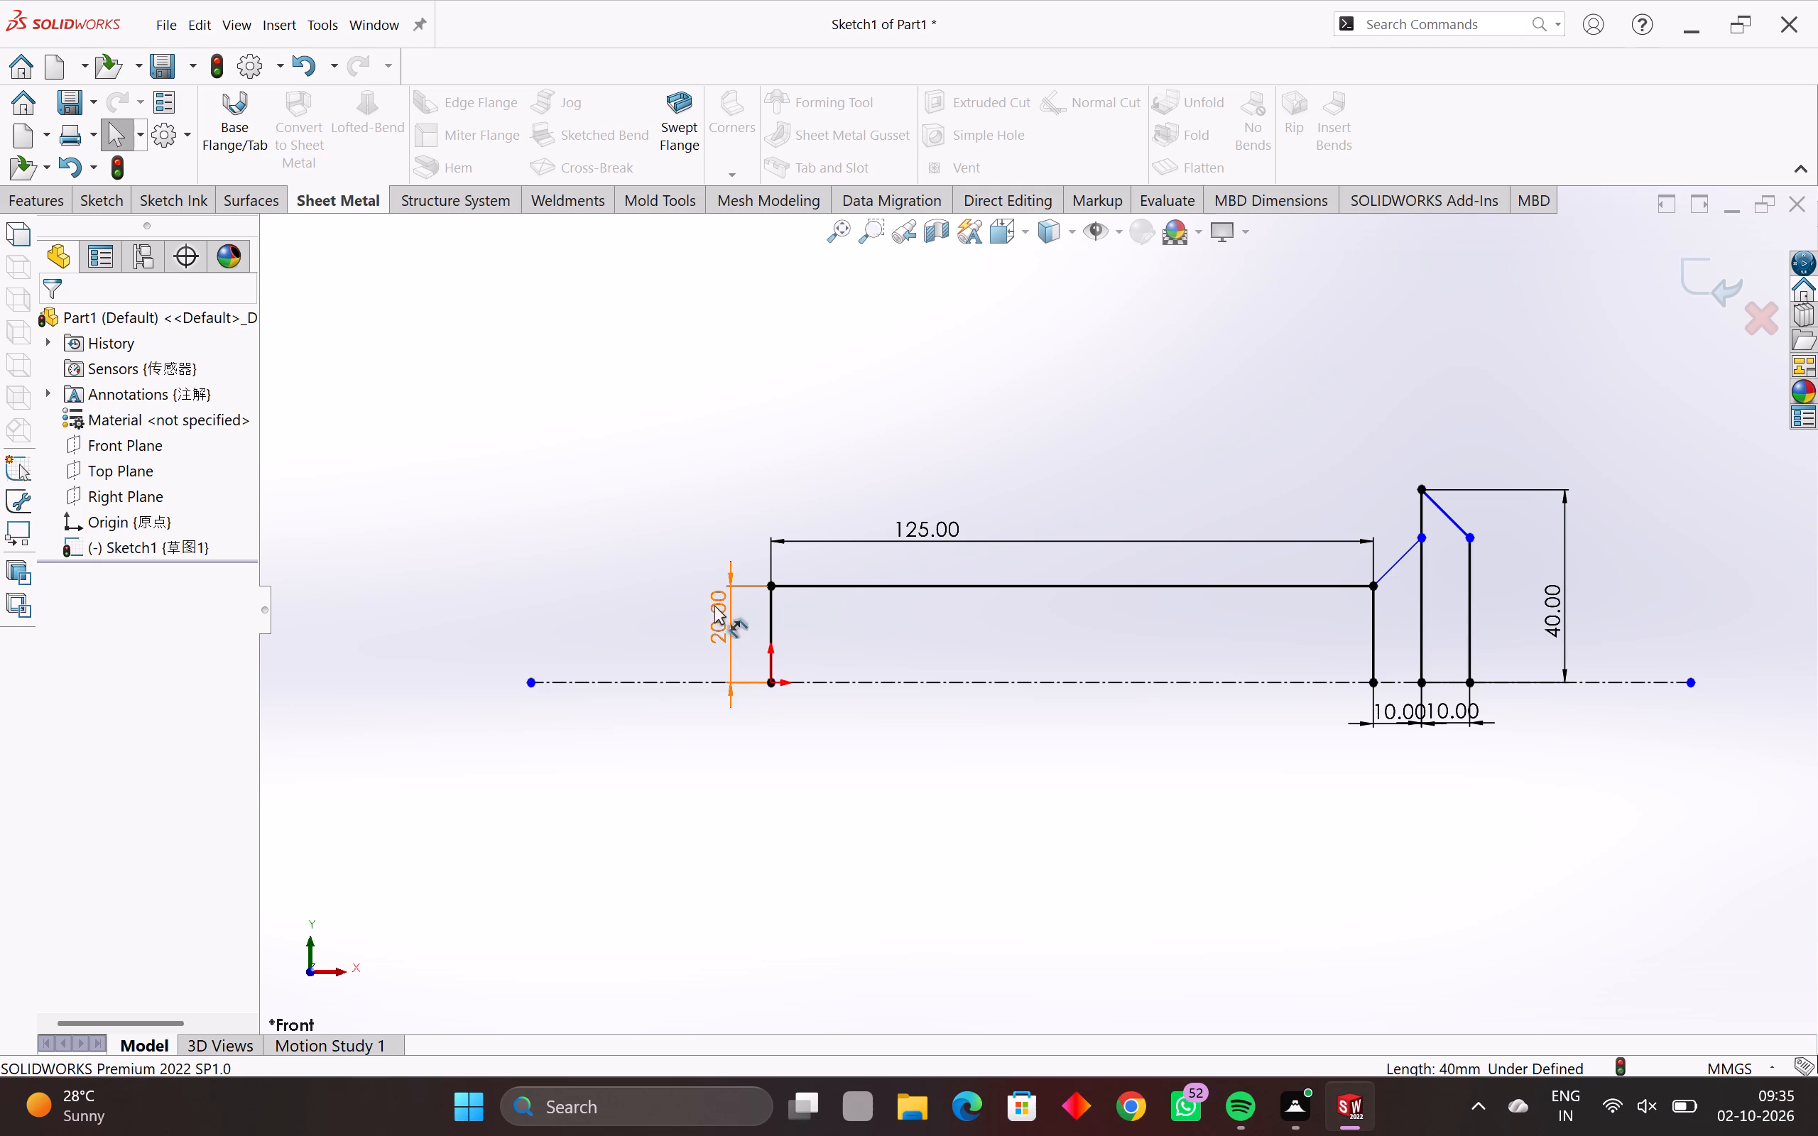
scroll(724, 616, up, 3)
scroll(868, 552, up, 3)
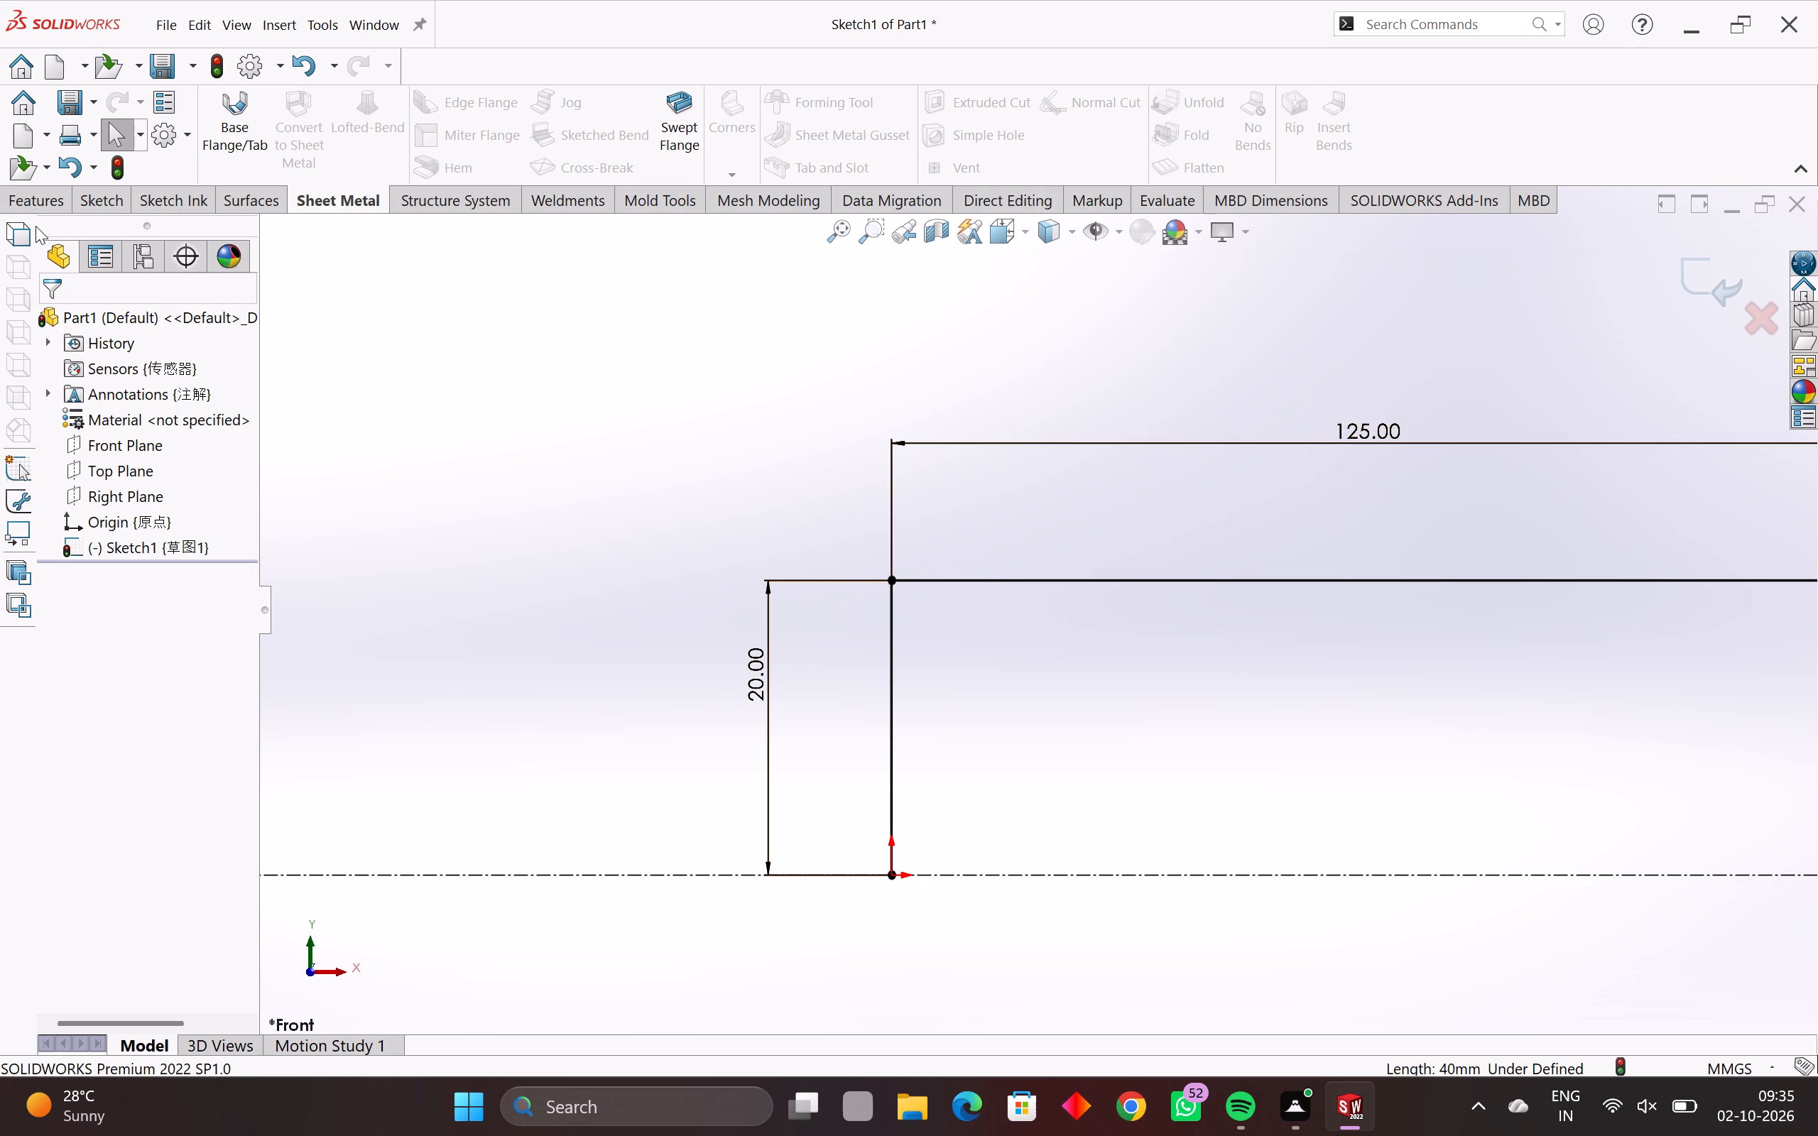
click(99, 199)
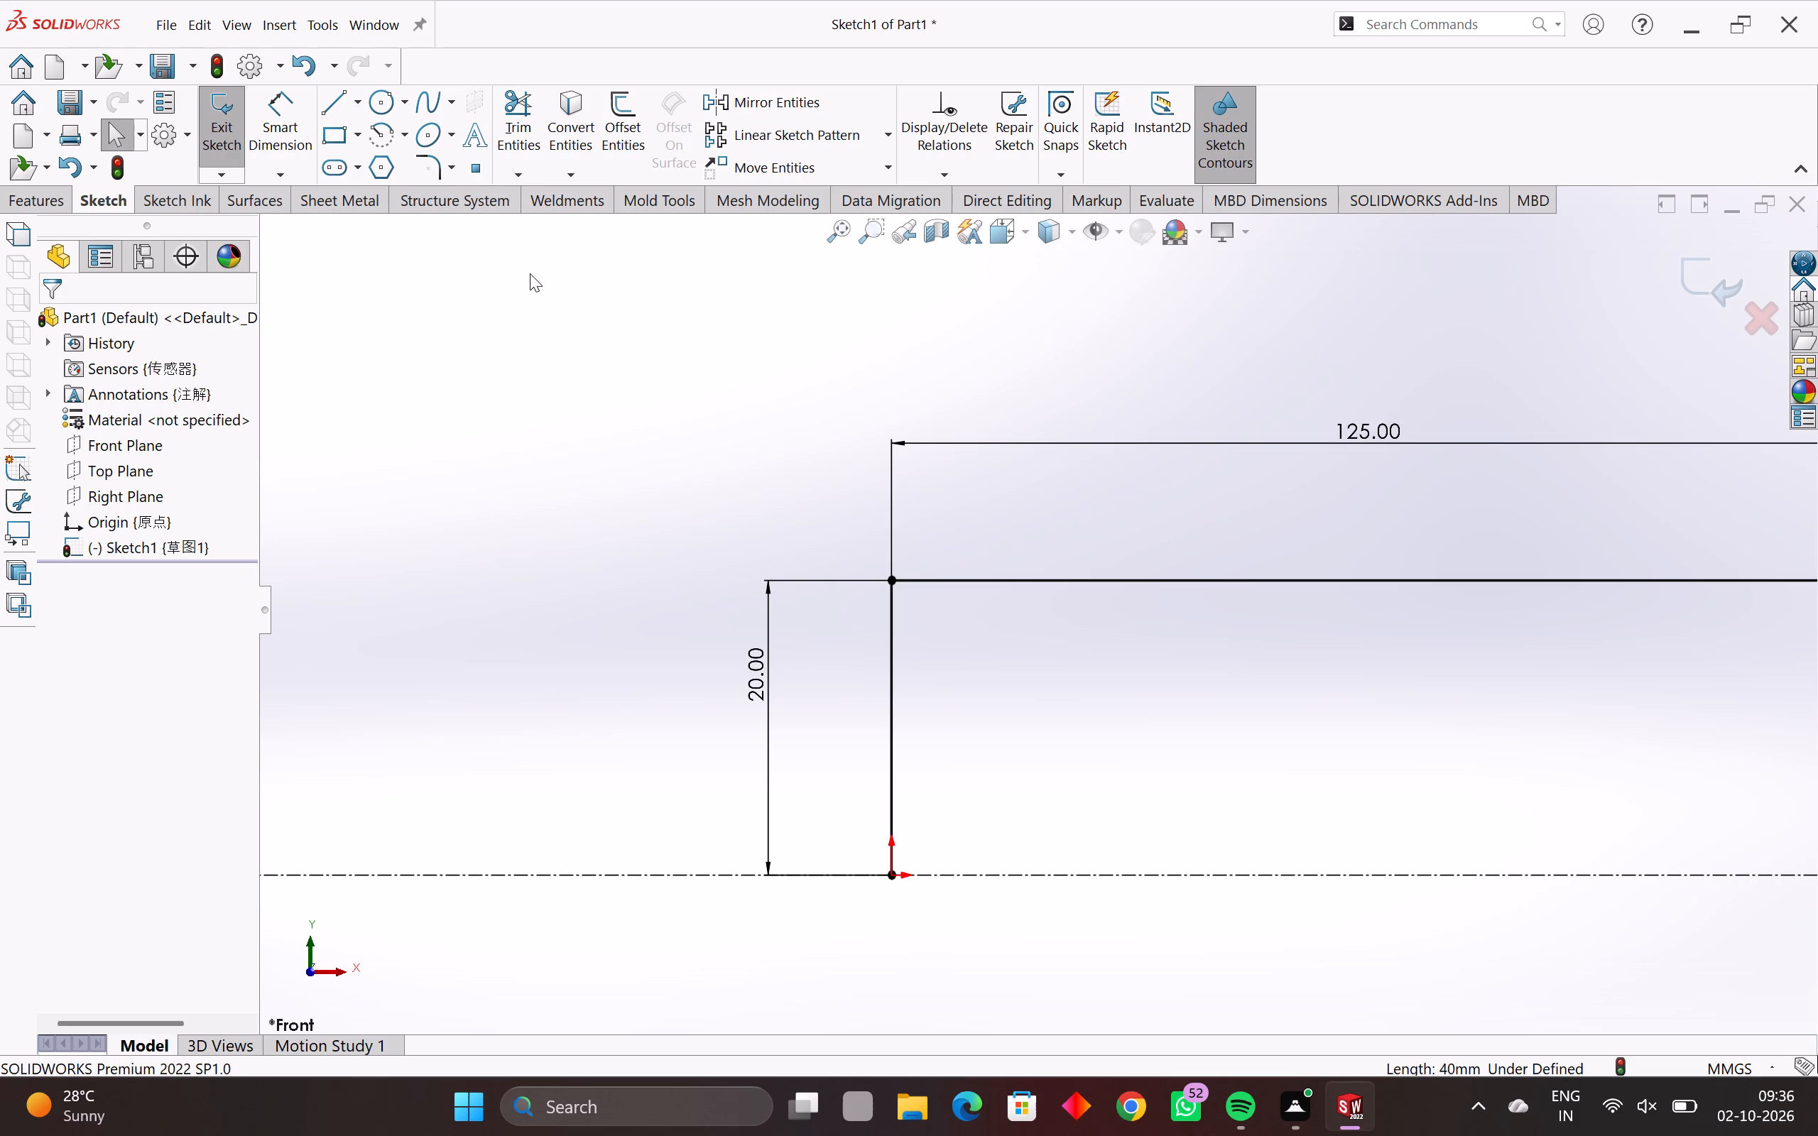
click(333, 102)
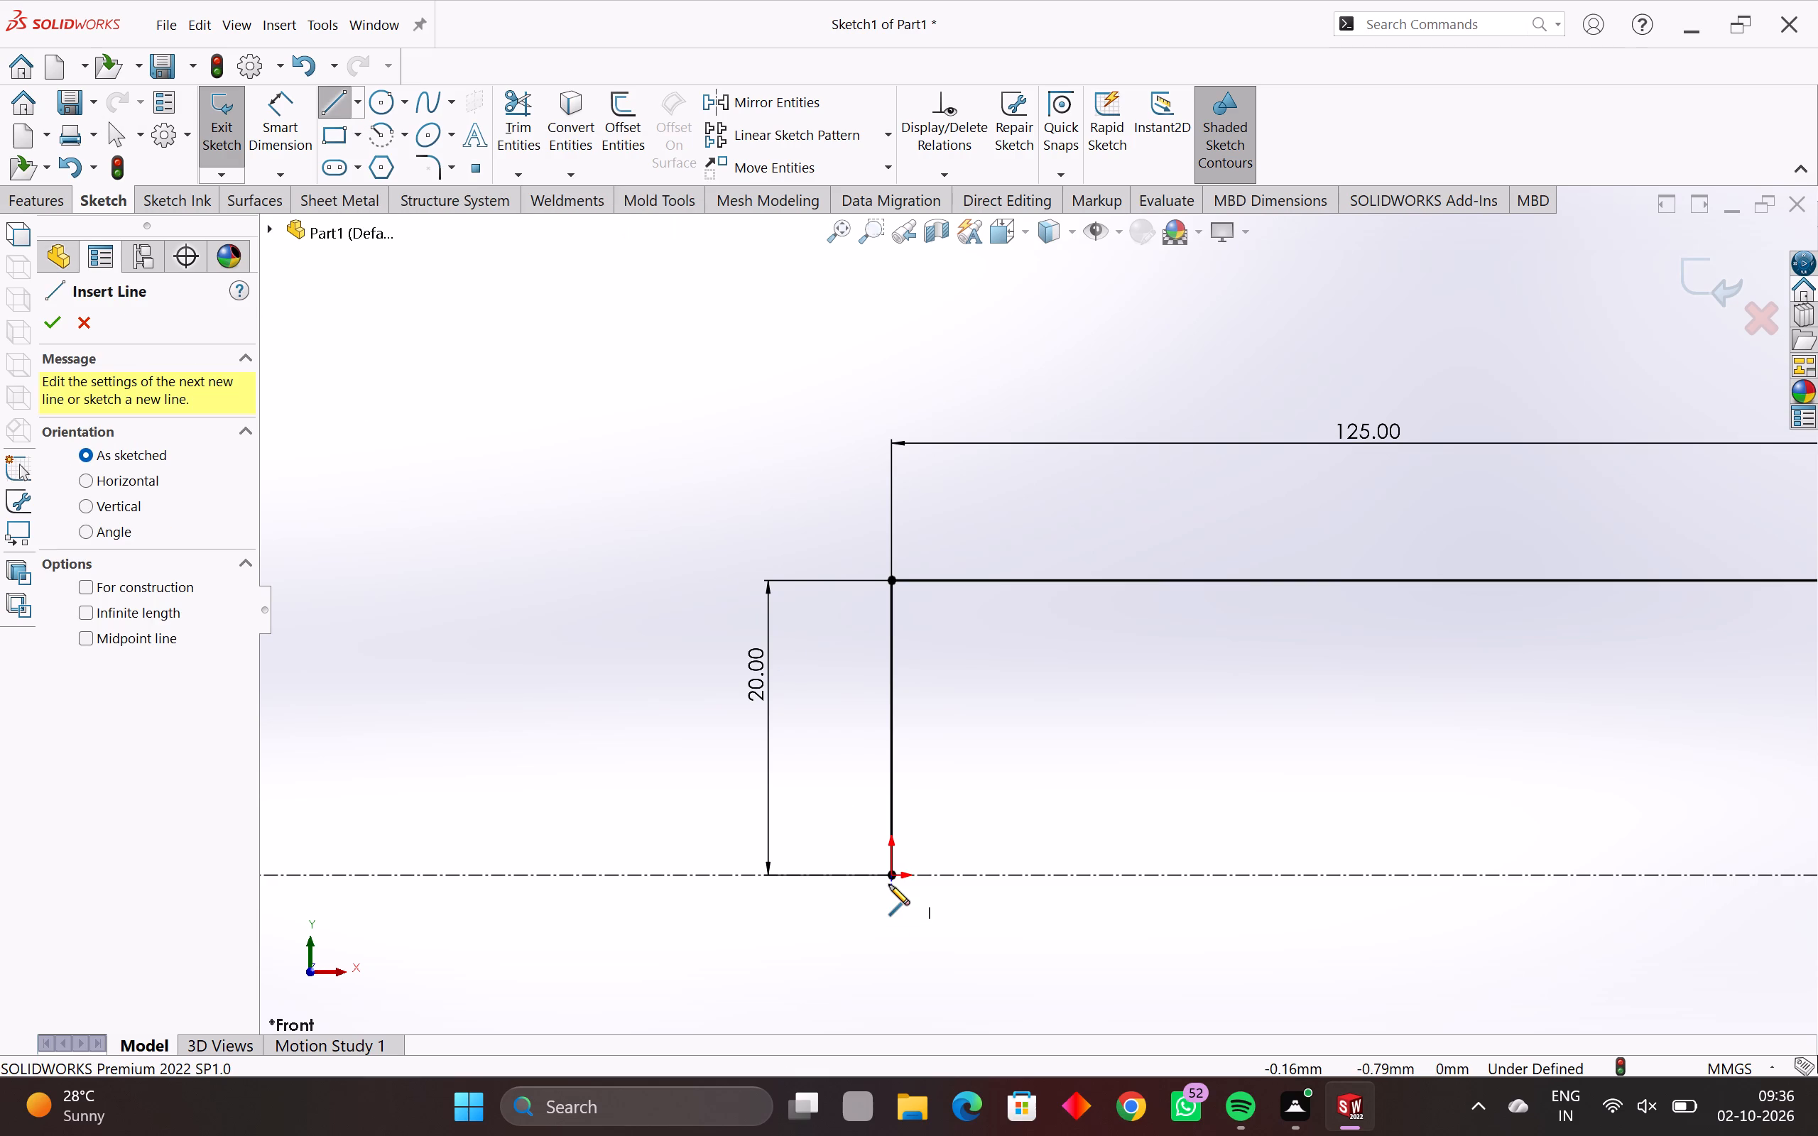
click(891, 878)
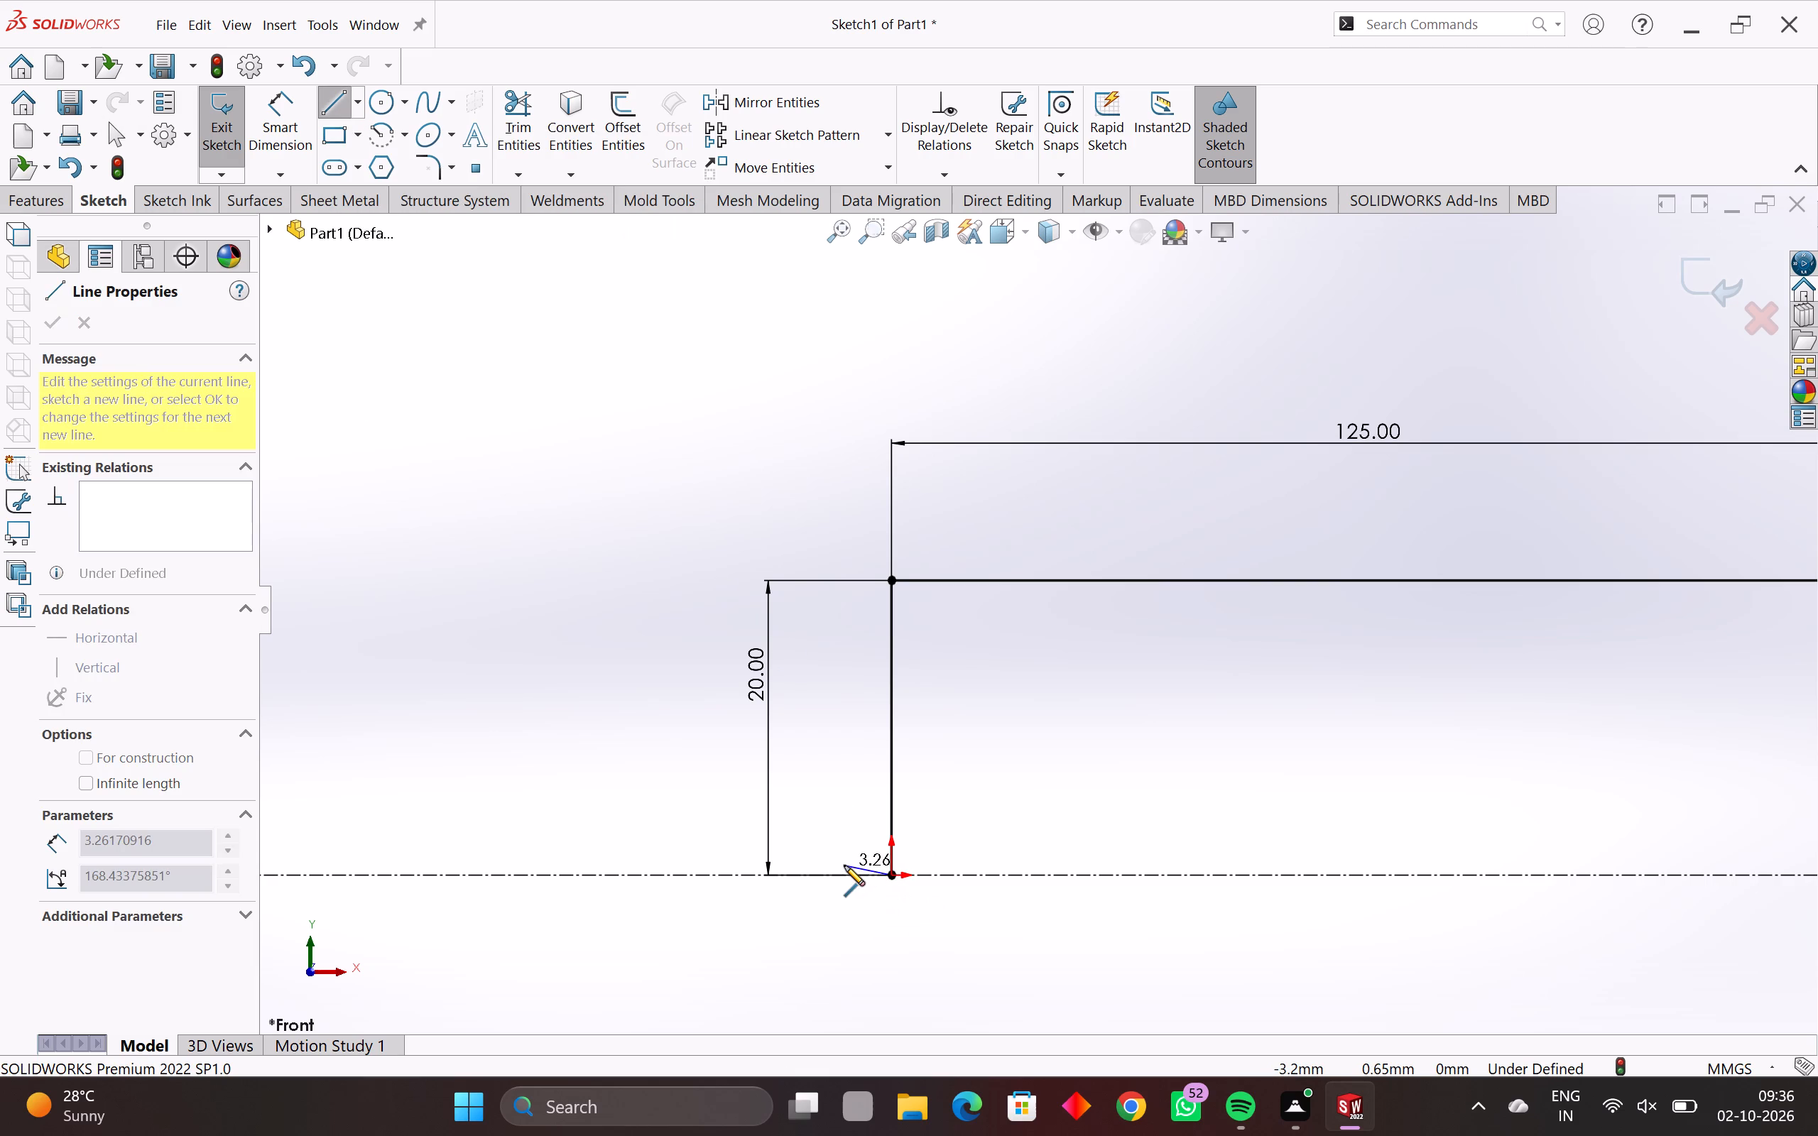
click(839, 875)
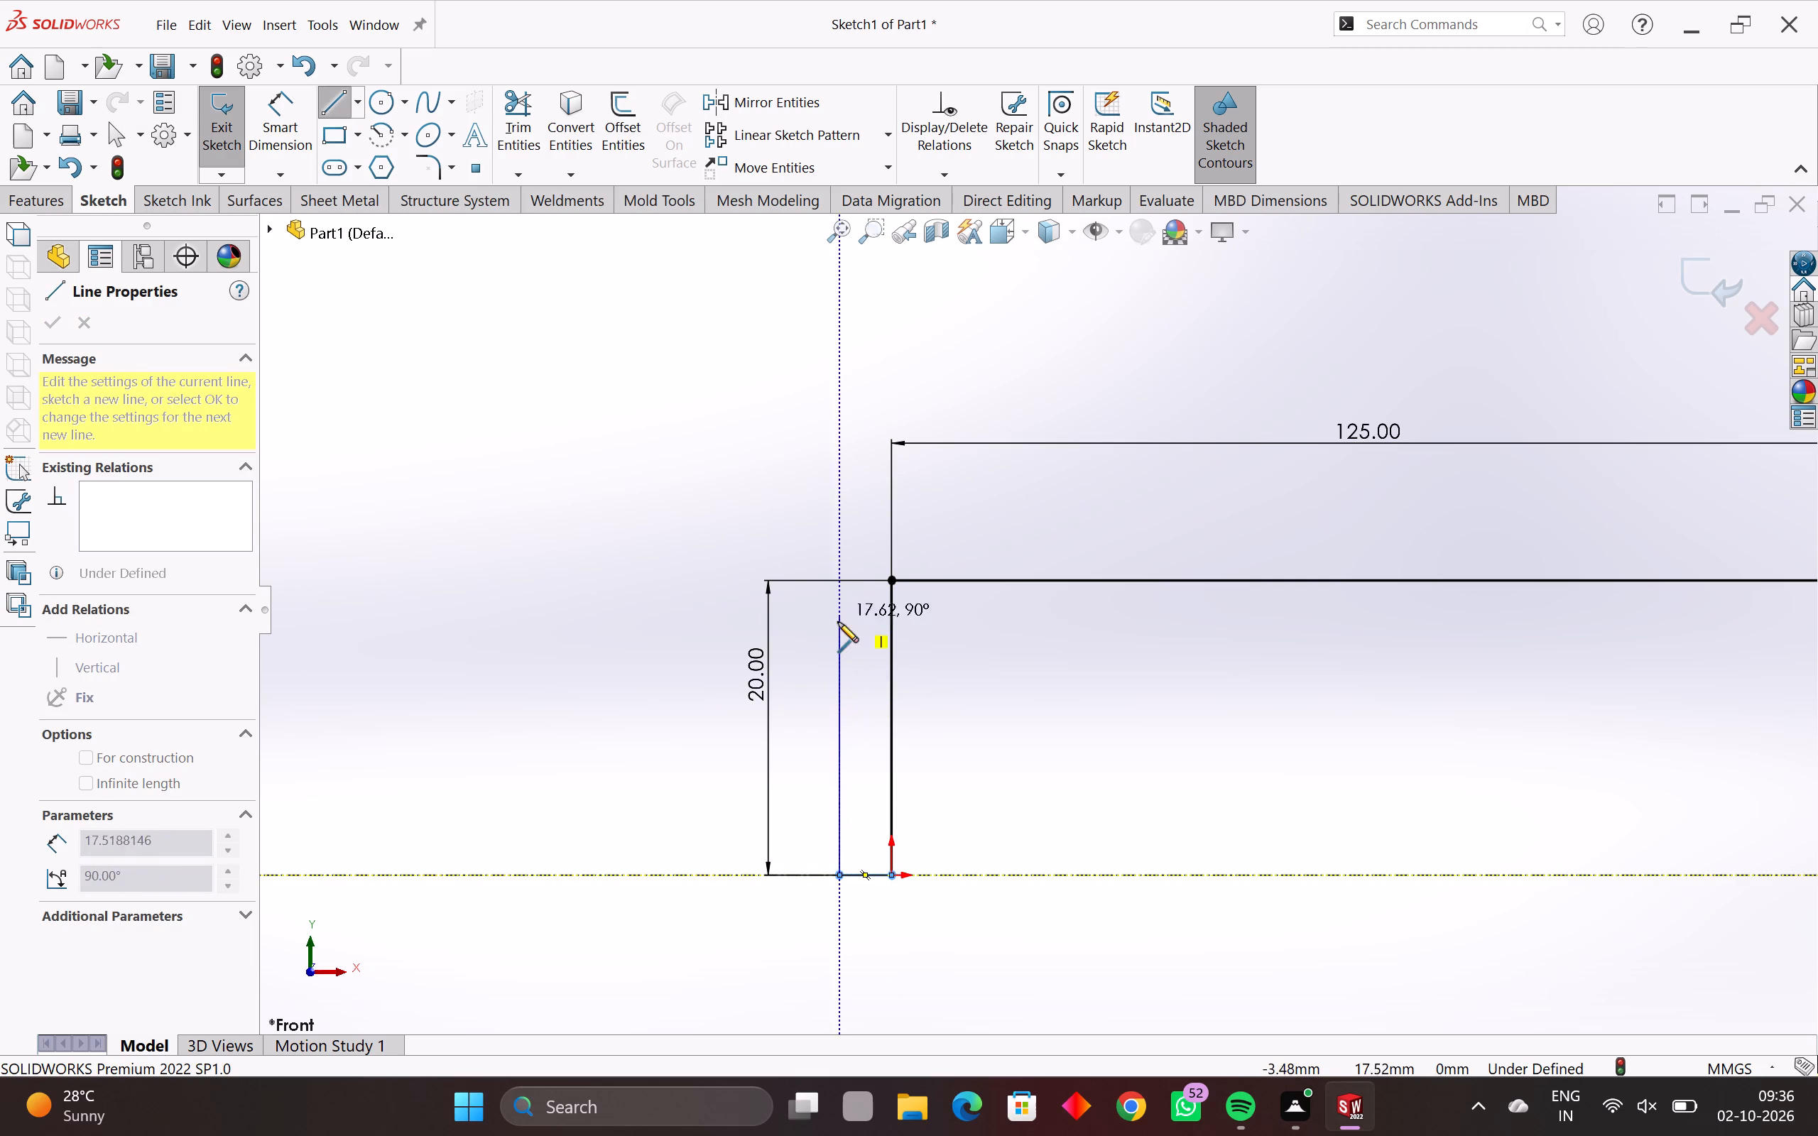
click(839, 649)
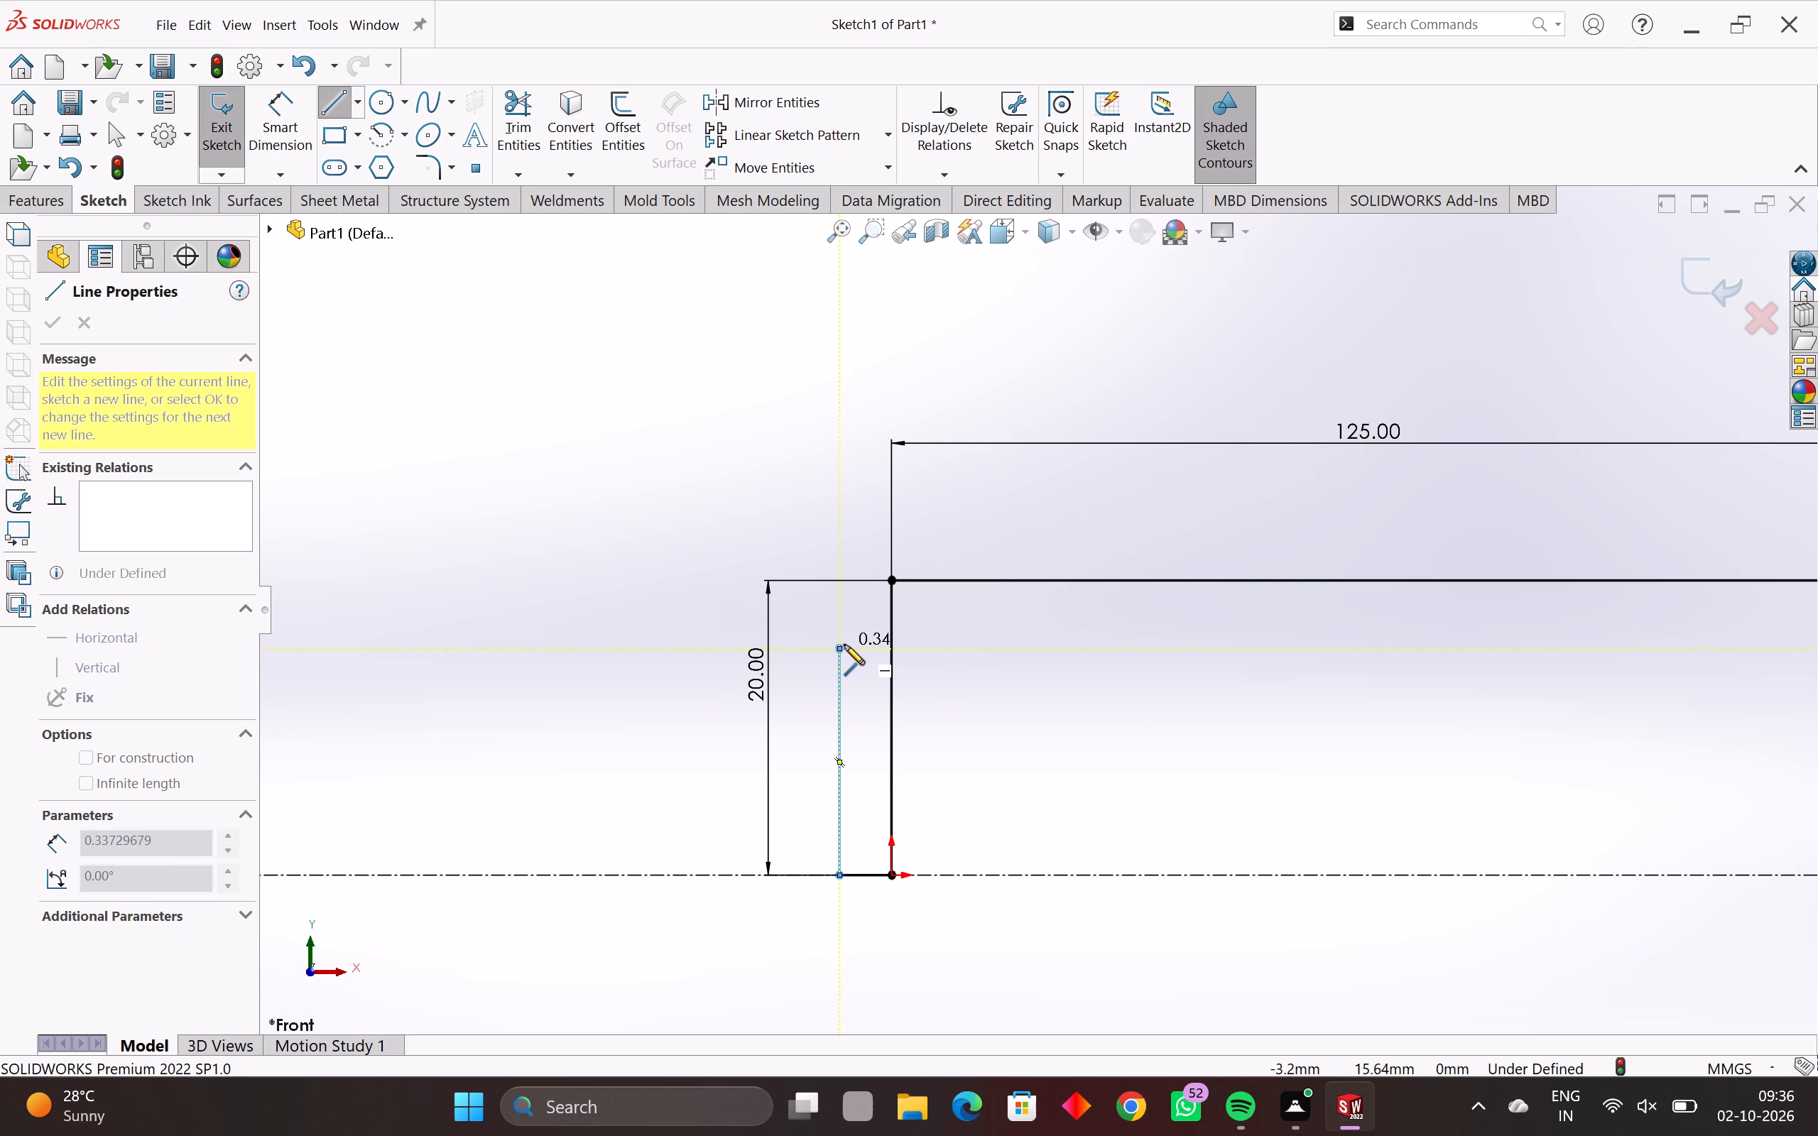
key(Escape)
Sketch a 45° line about 5.2 mm long from the top of the 20 mm vertical line, sloping down toward the new short vertical line.
key(l)
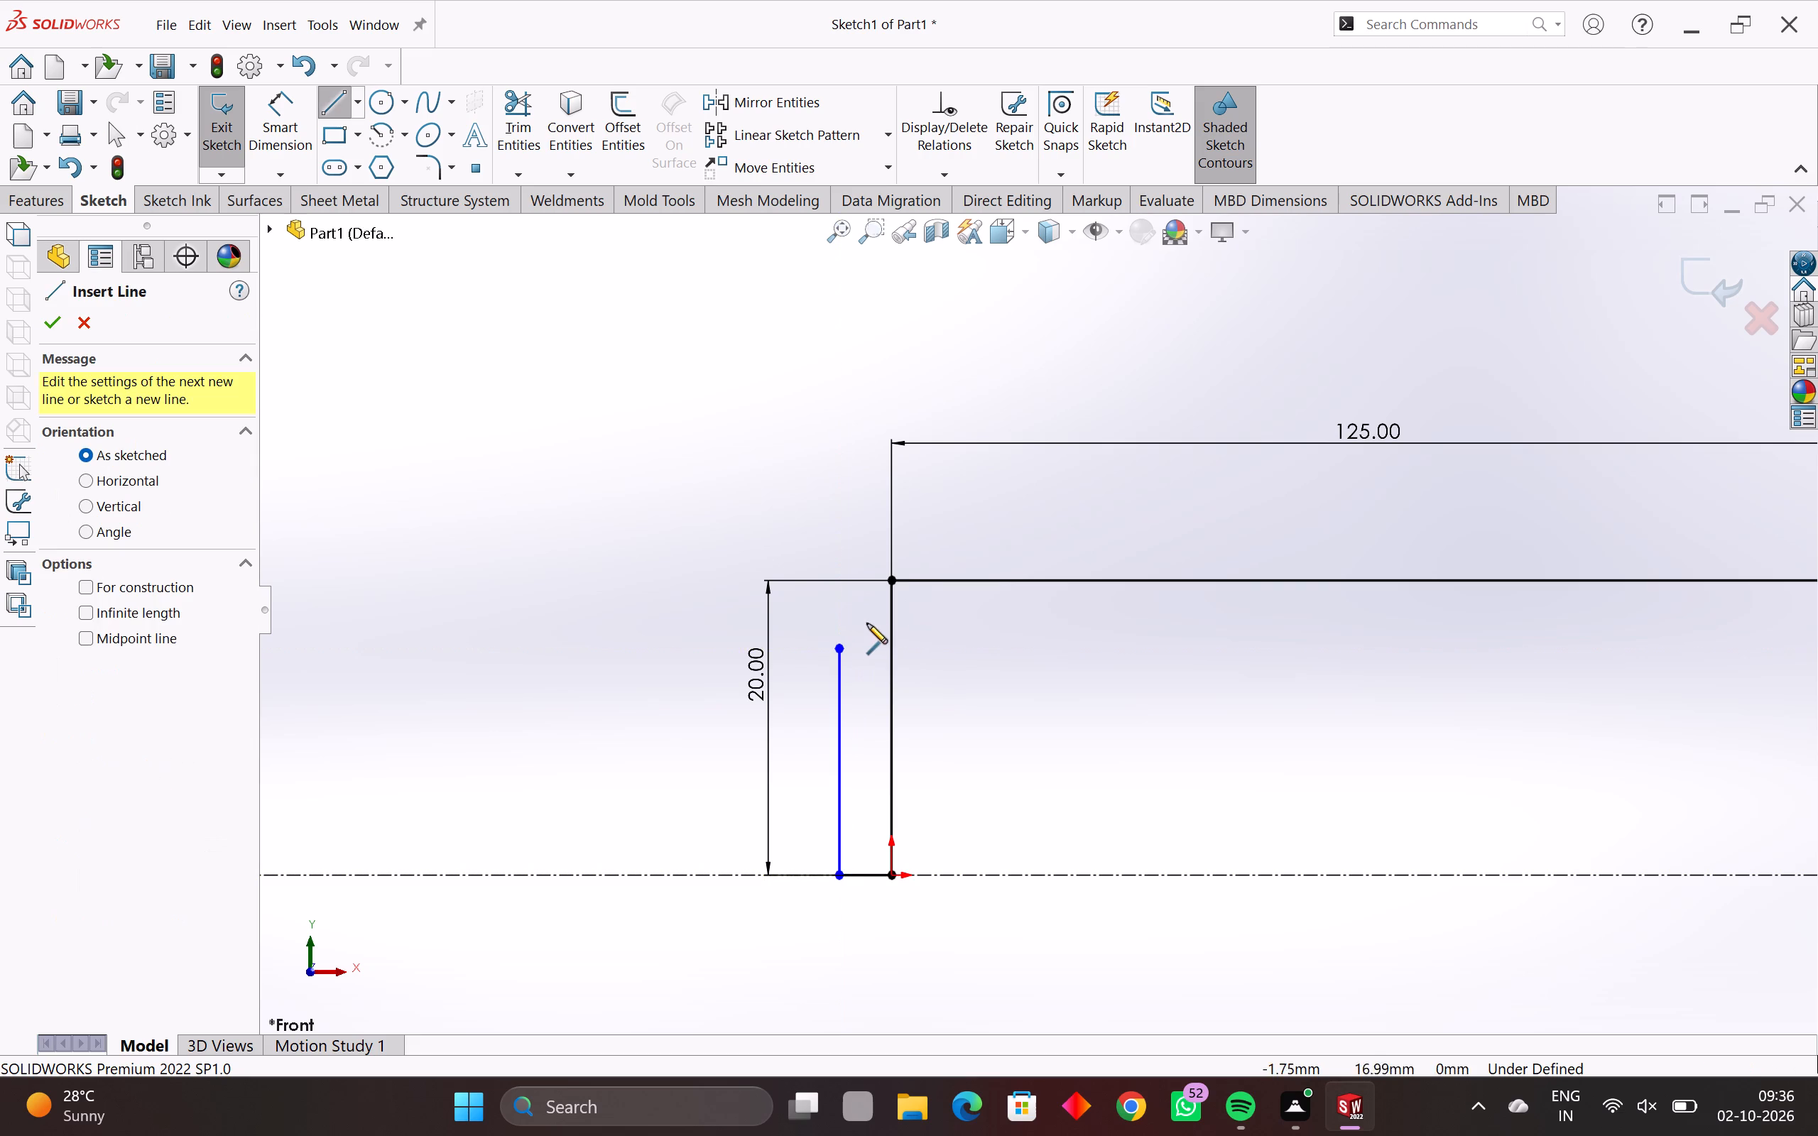
click(891, 580)
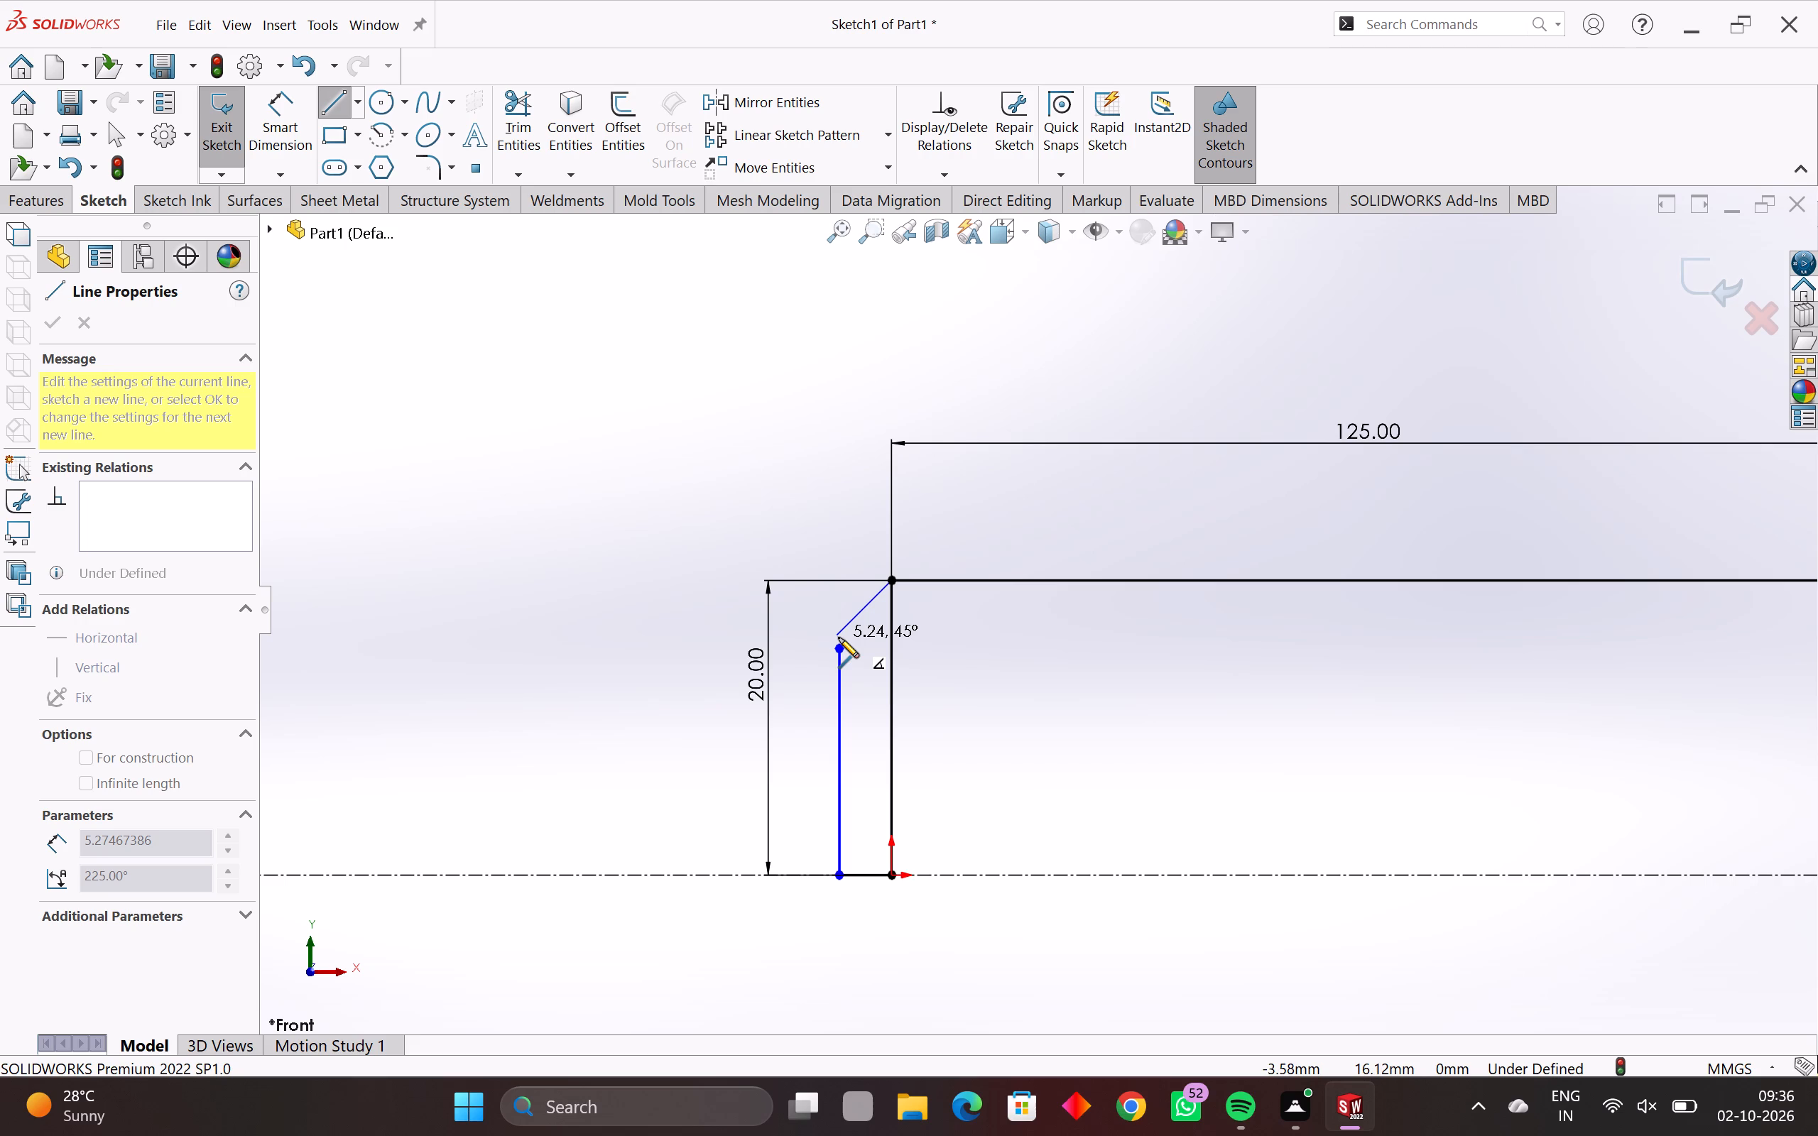
click(839, 638)
key(Escape)
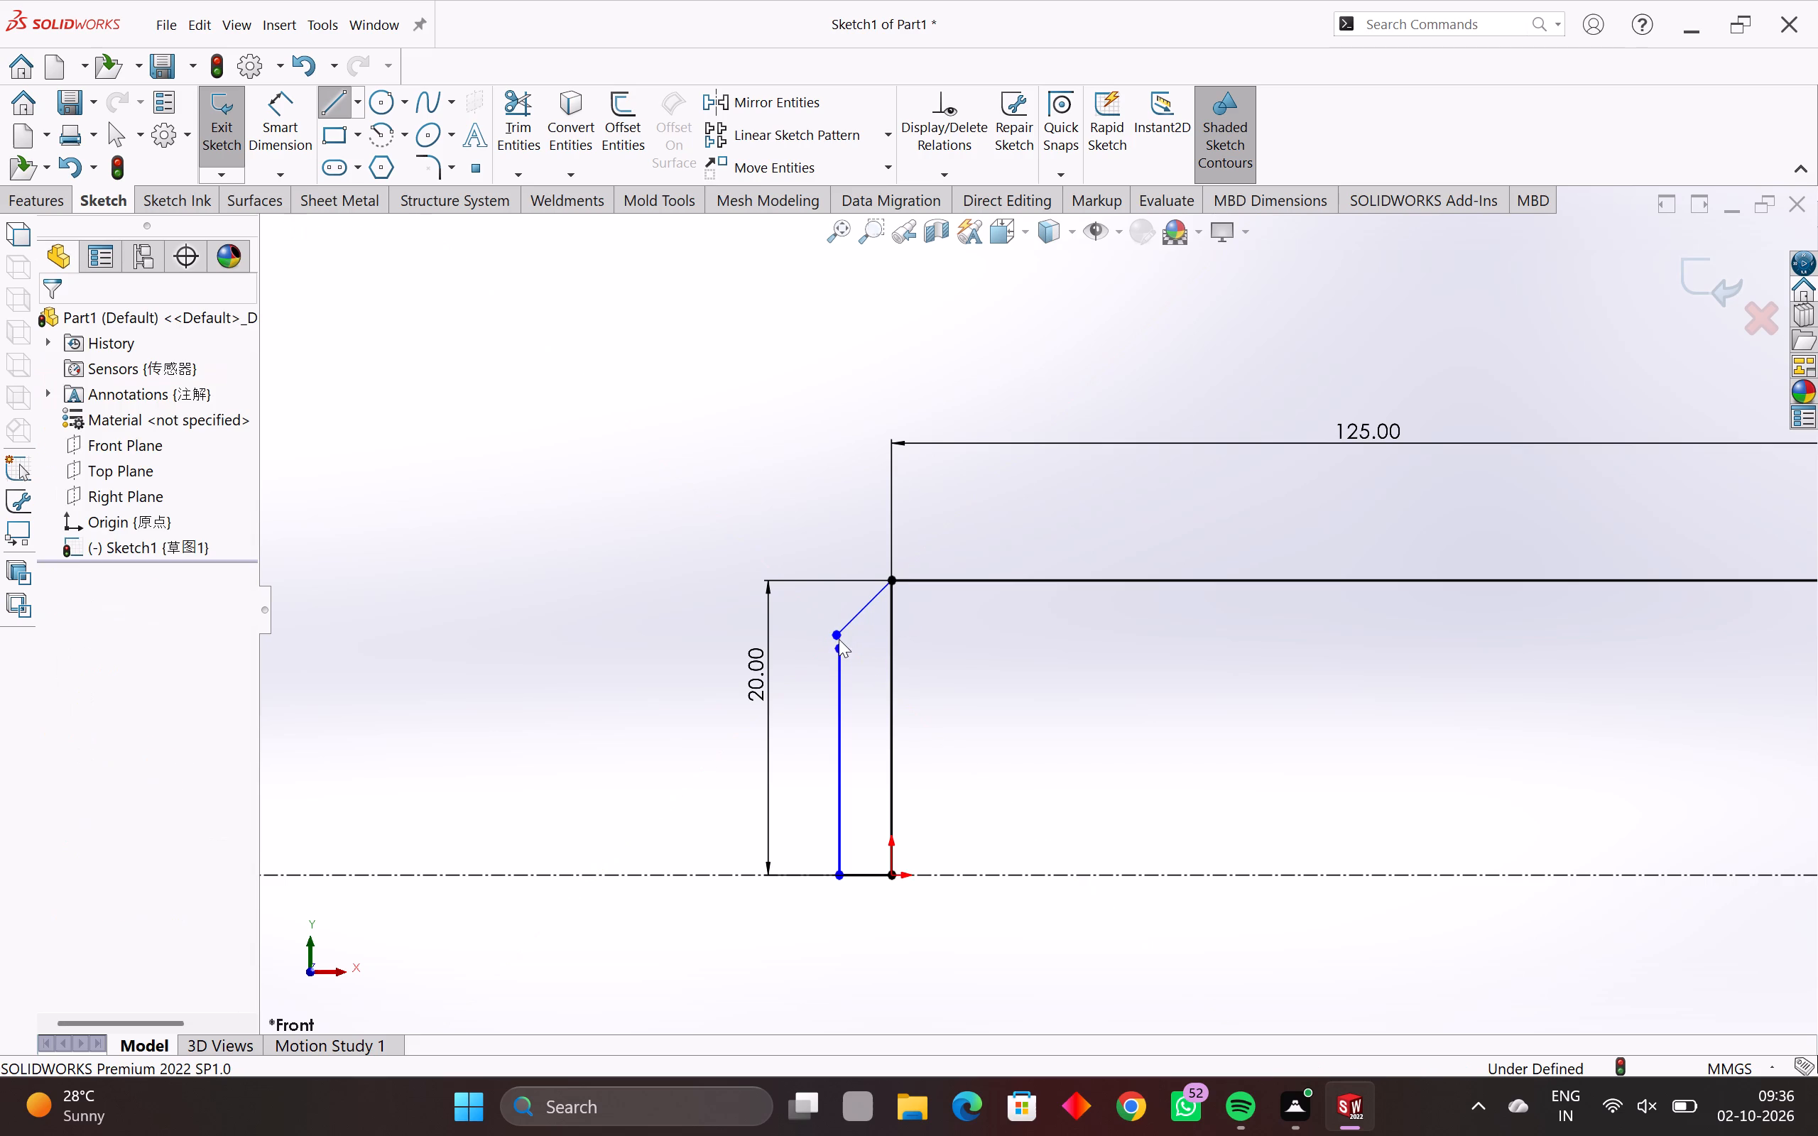
key(Escape)
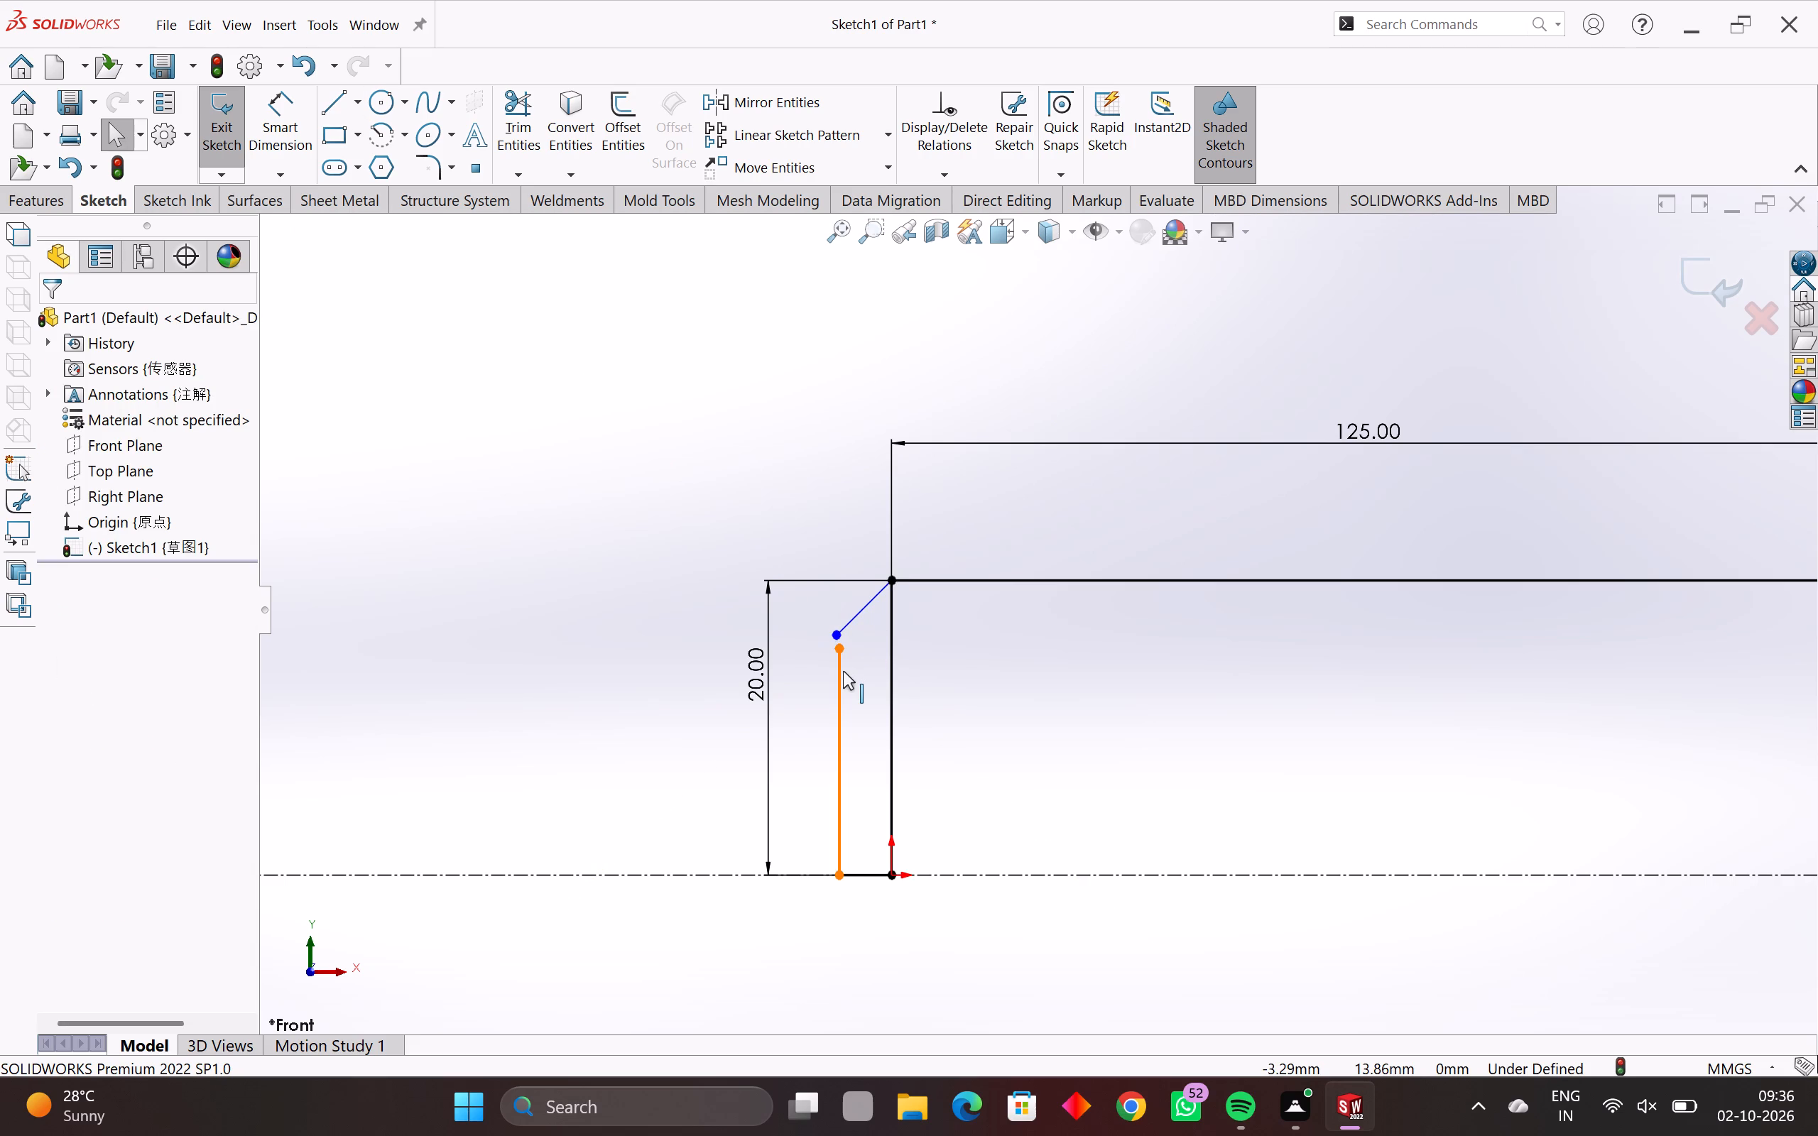
click(842, 671)
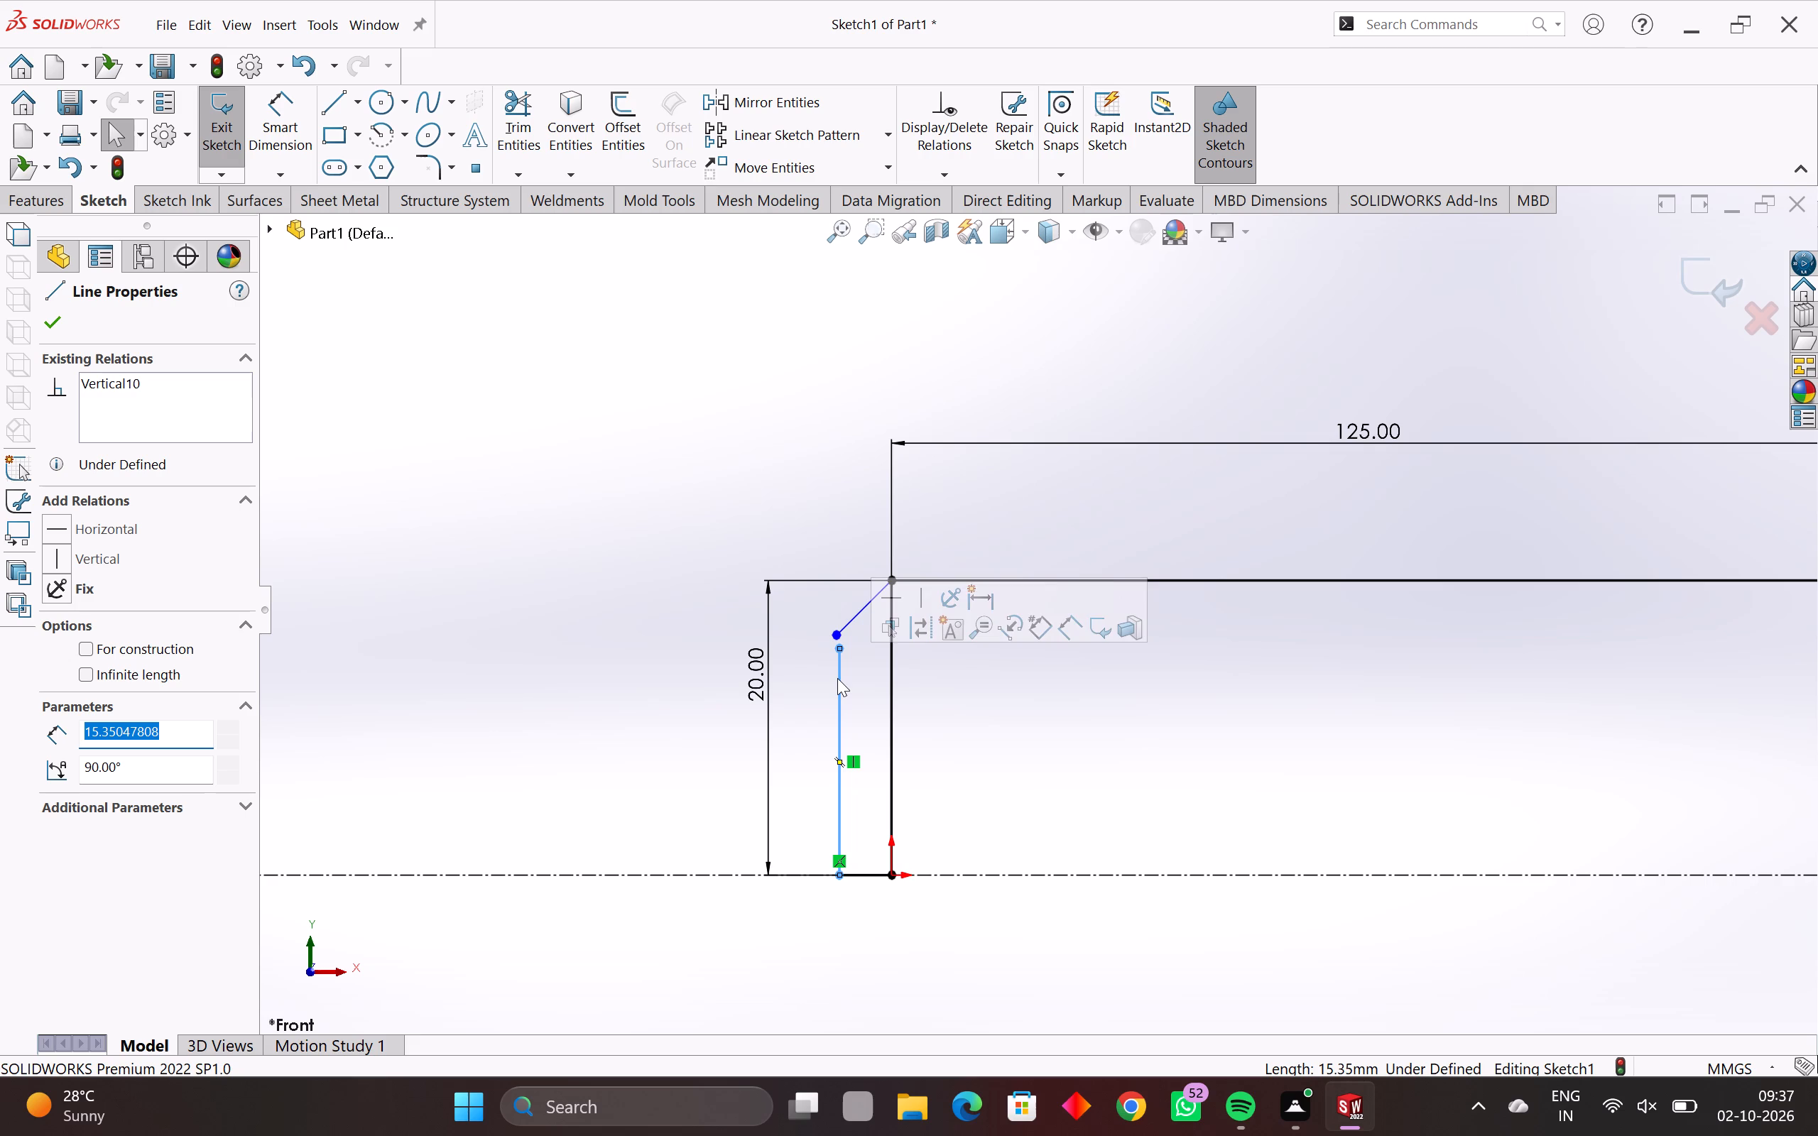
key(Escape)
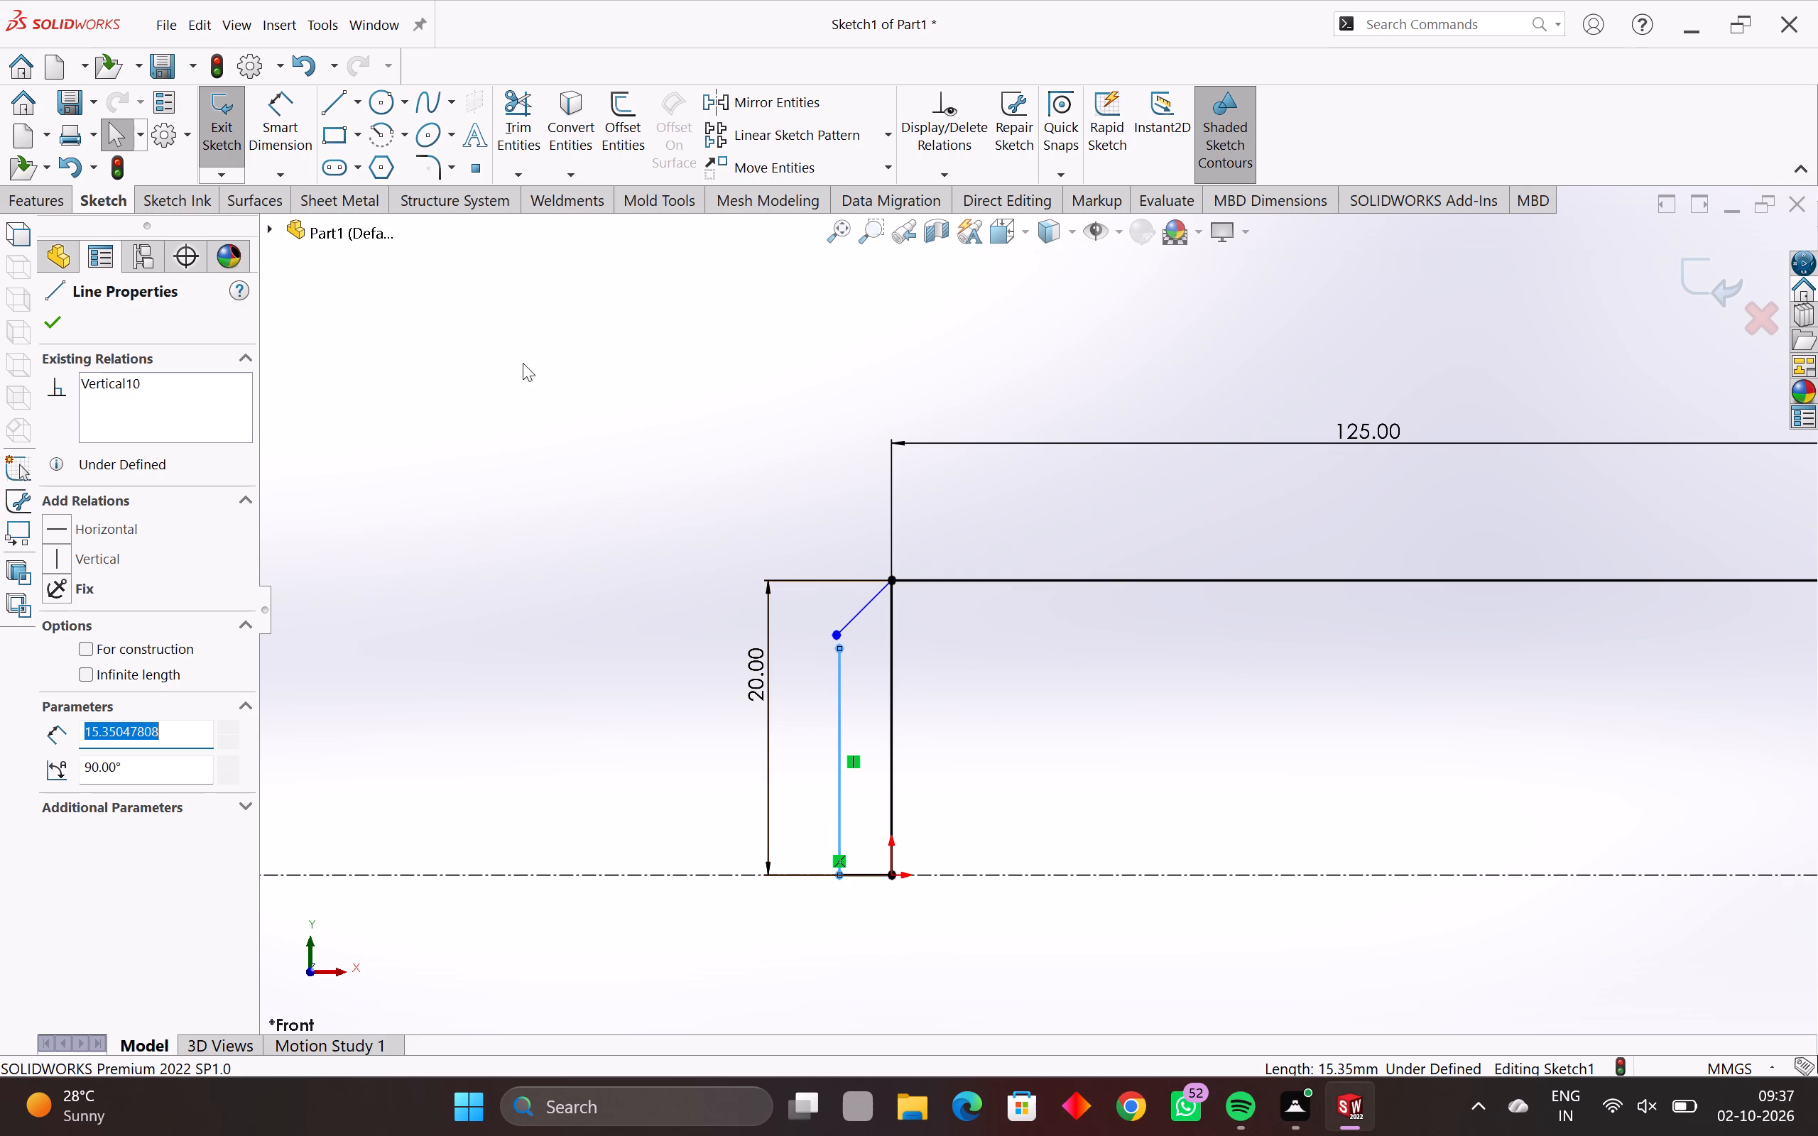
Dimension the short horizontal line beside the origin at 3 mm.
click(307, 126)
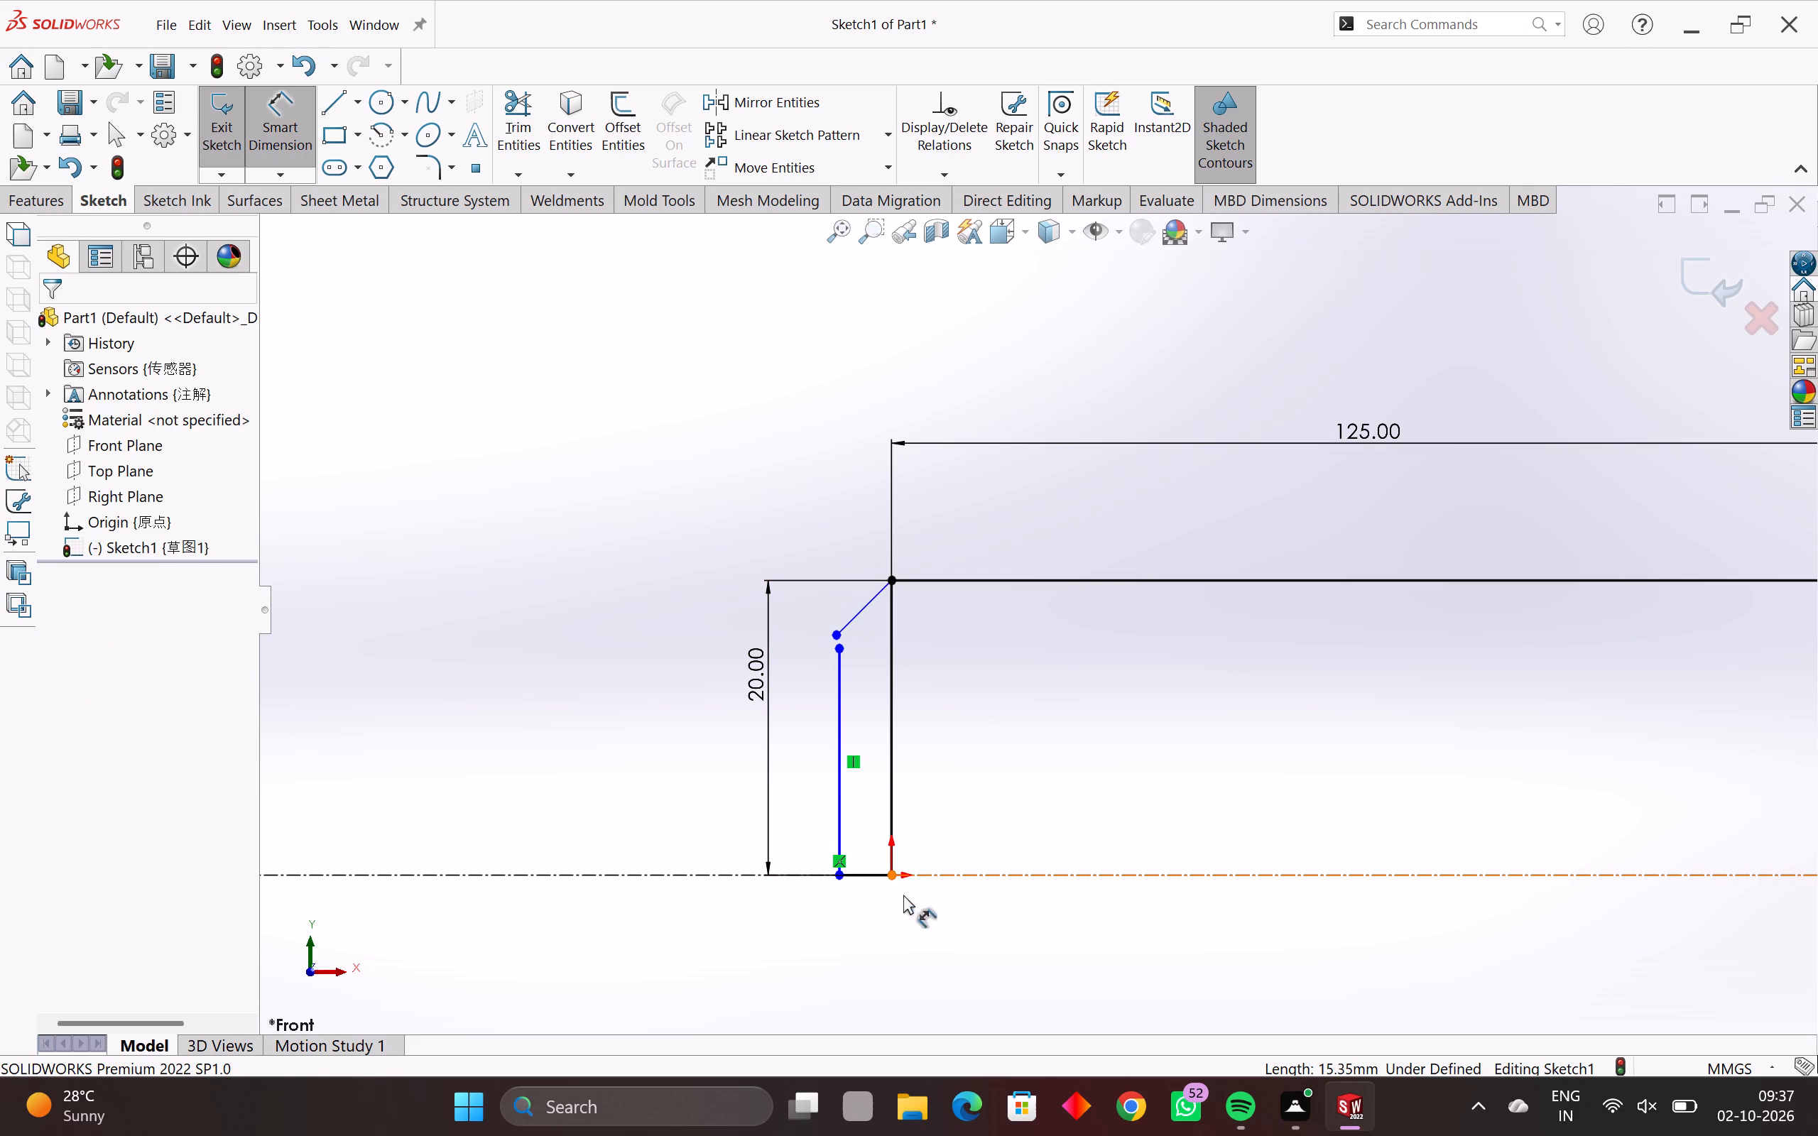
click(850, 875)
click(846, 929)
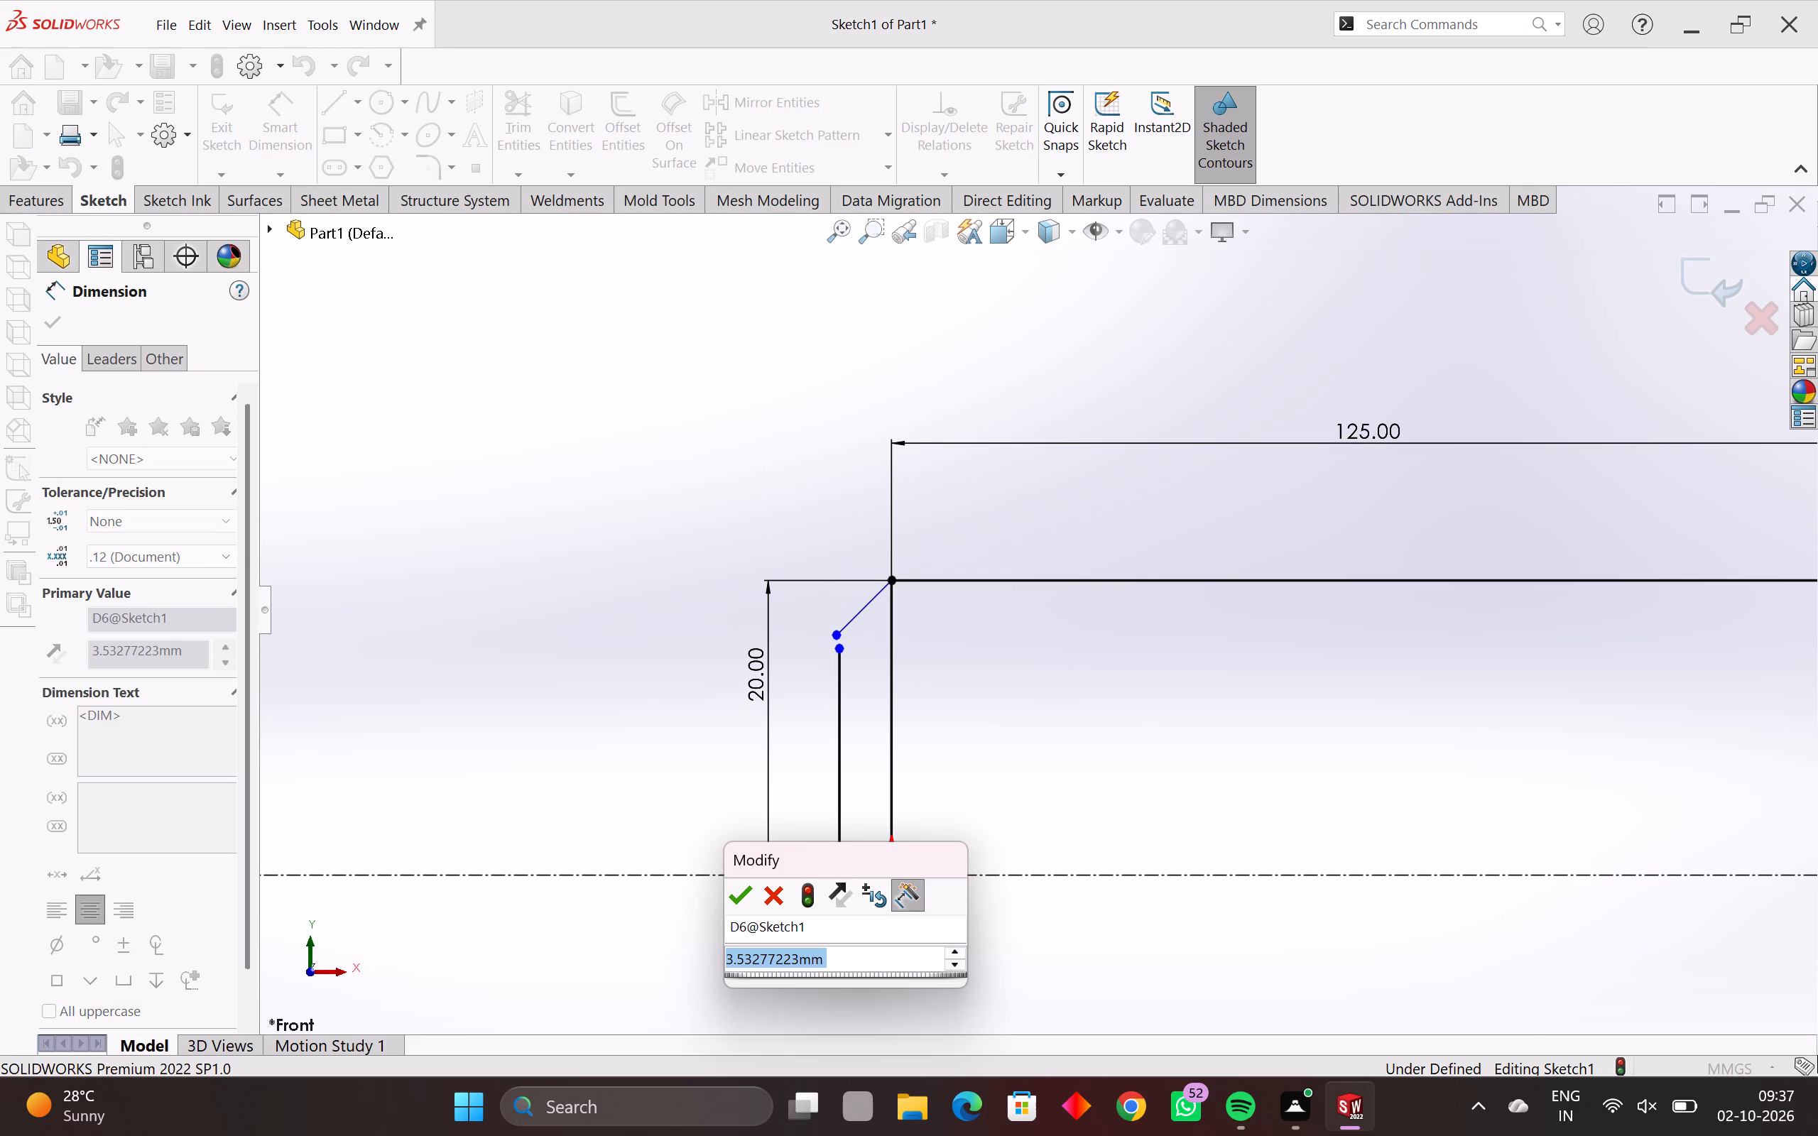
key(3)
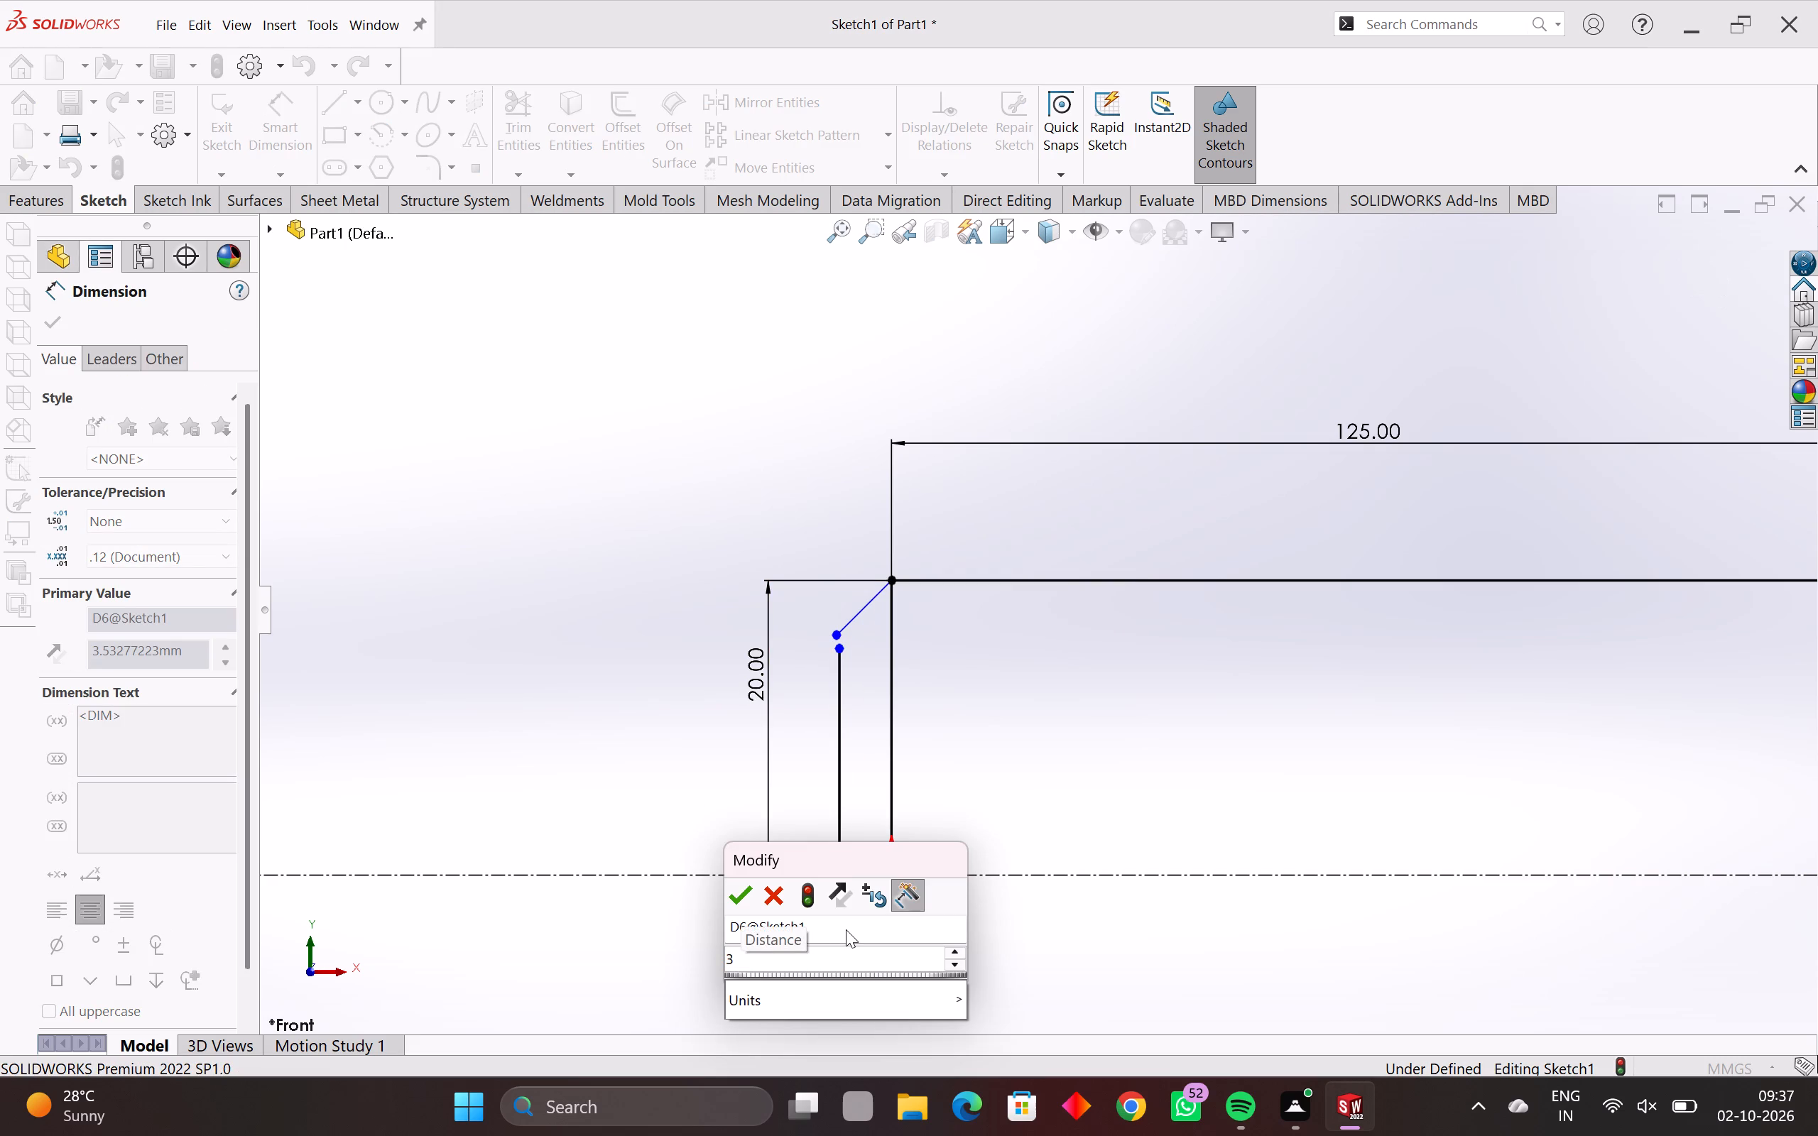
key(Return)
key(Escape)
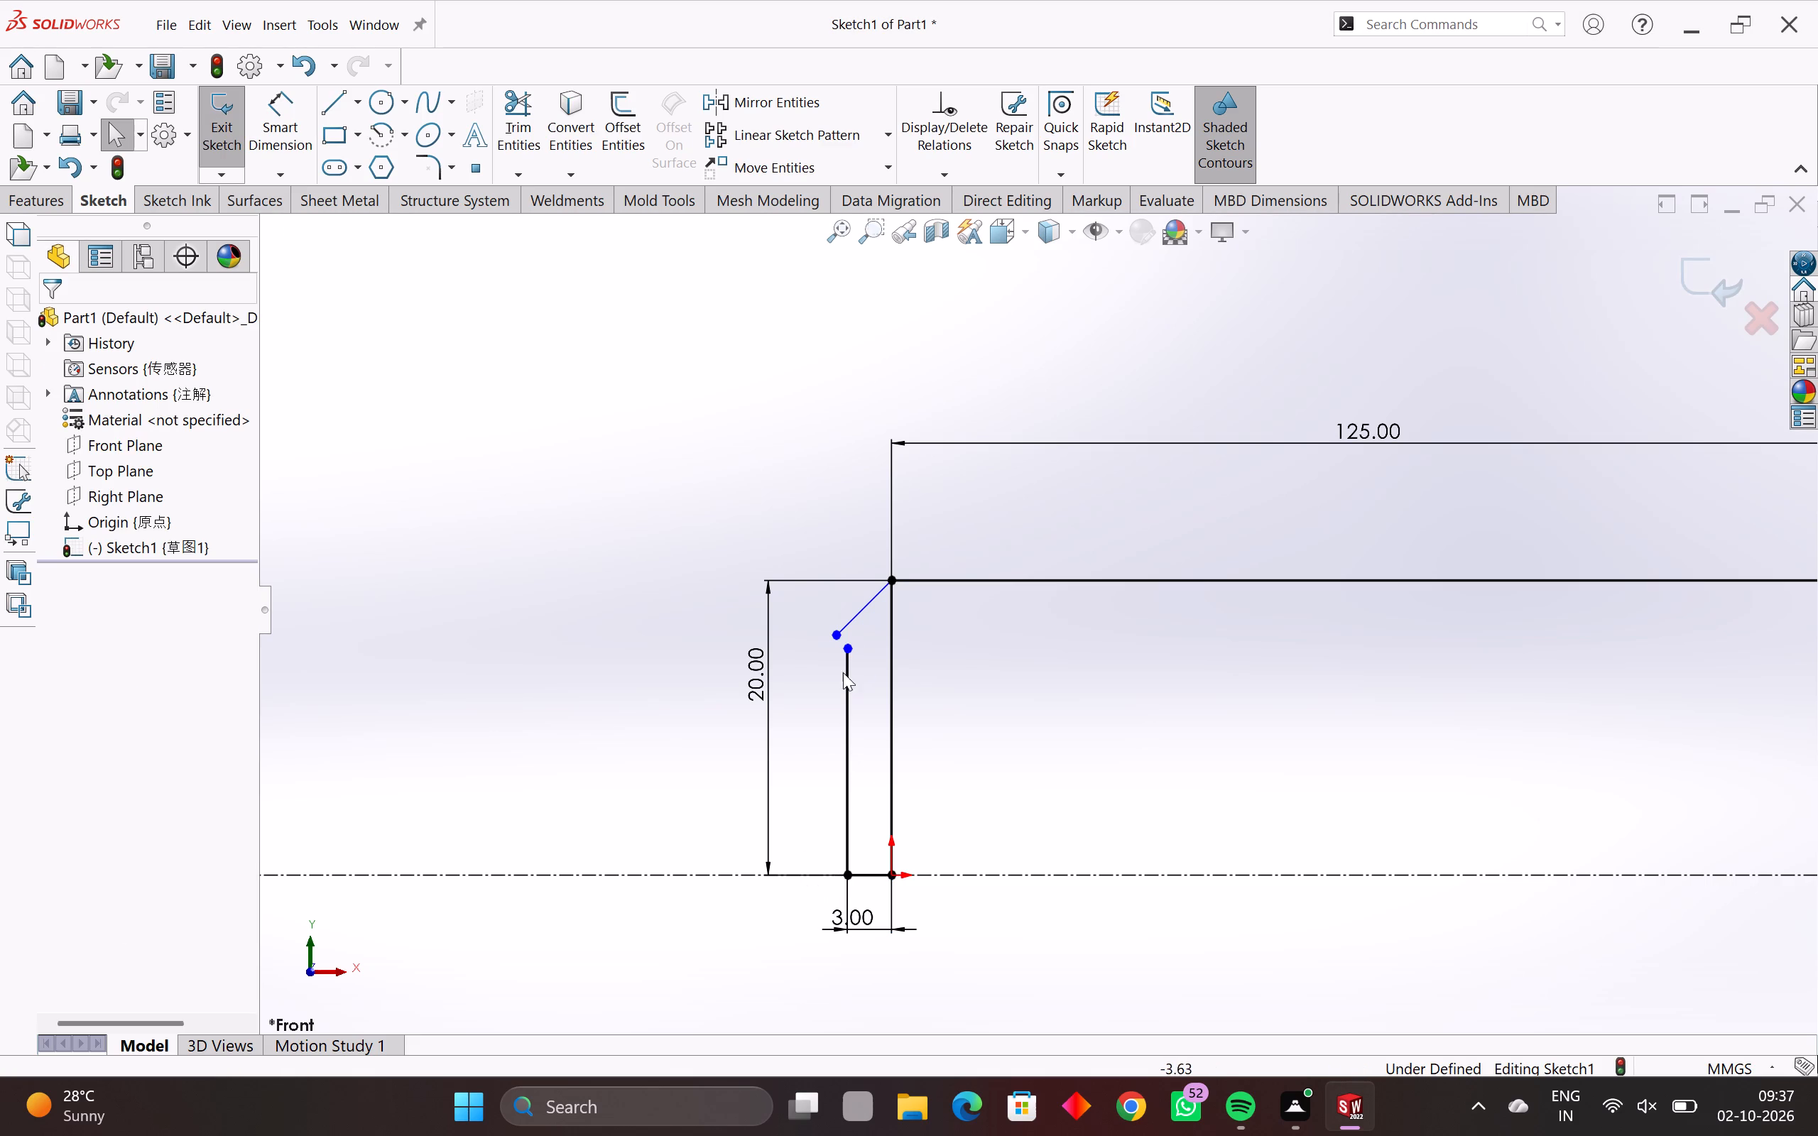
Extend the new vertical line's top endpoint up until it is coincident with the 45° slanted line.
click(851, 647)
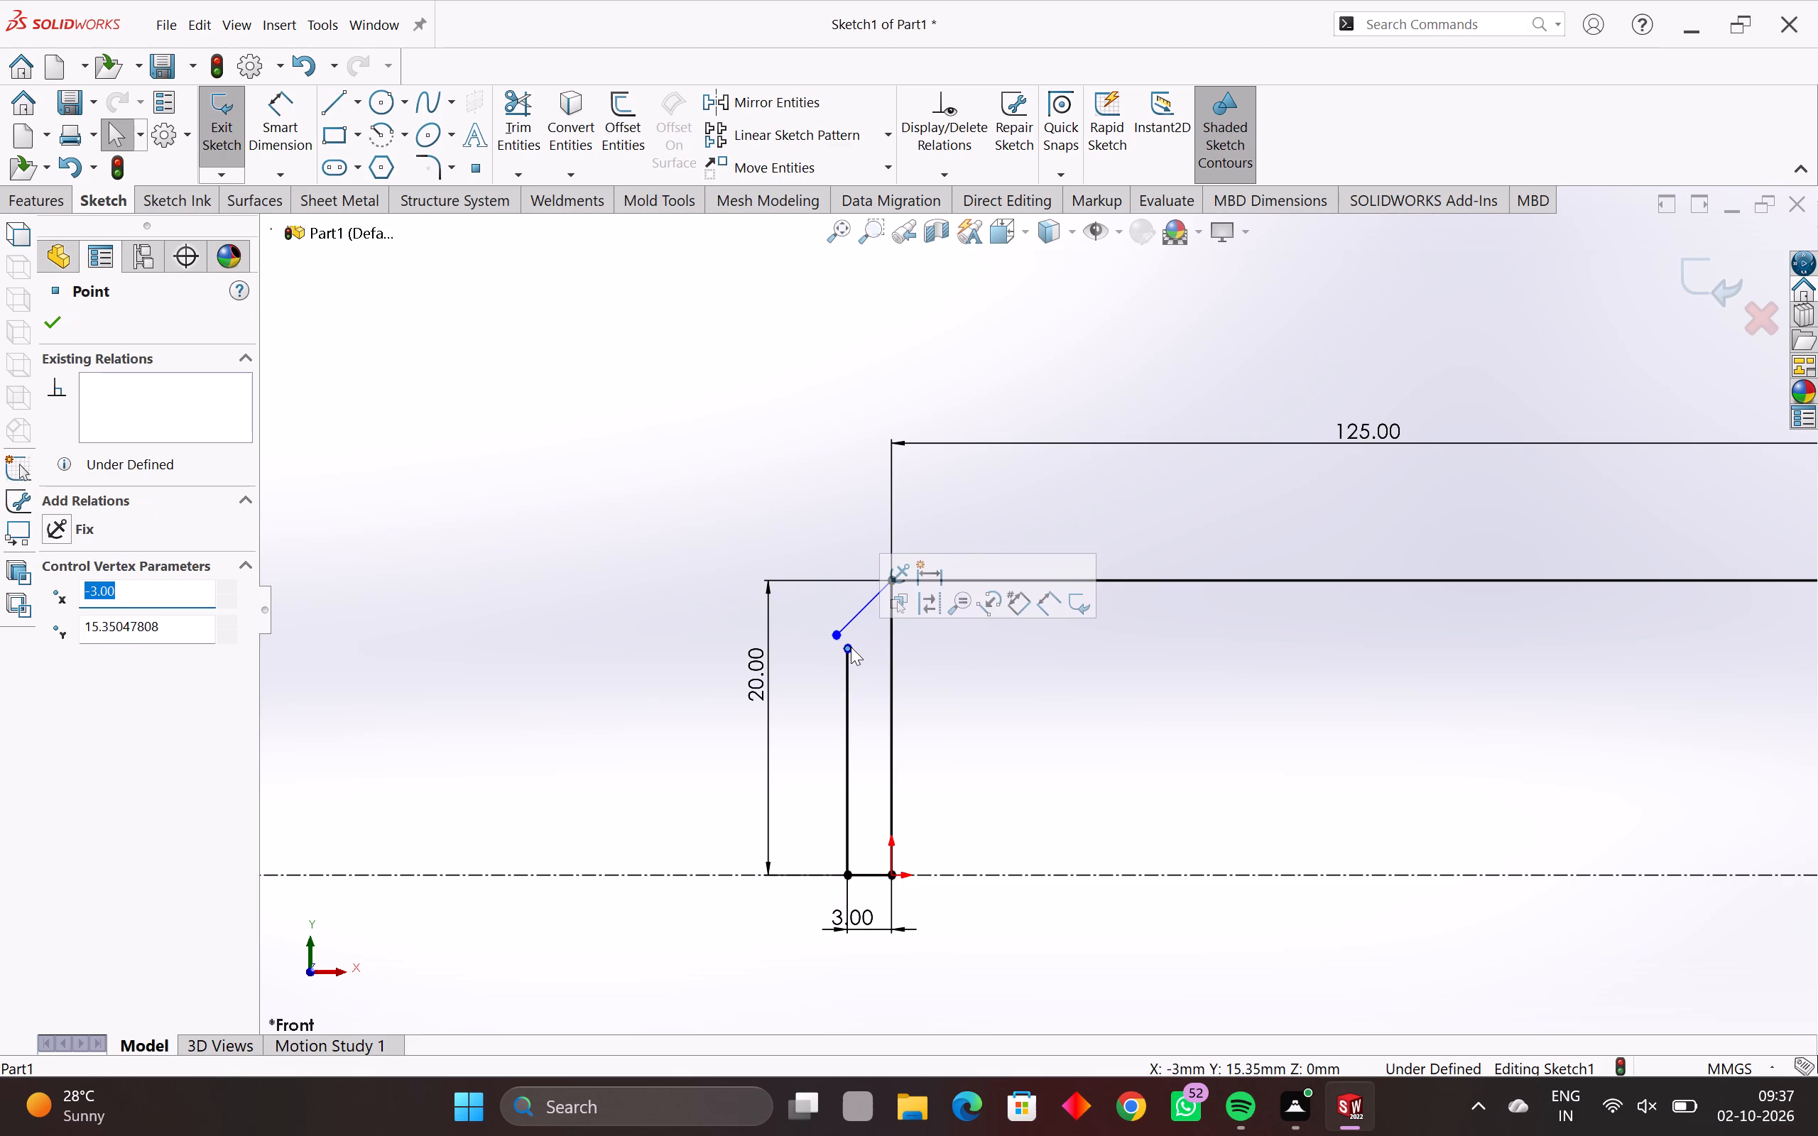
drag(849, 648, 852, 622)
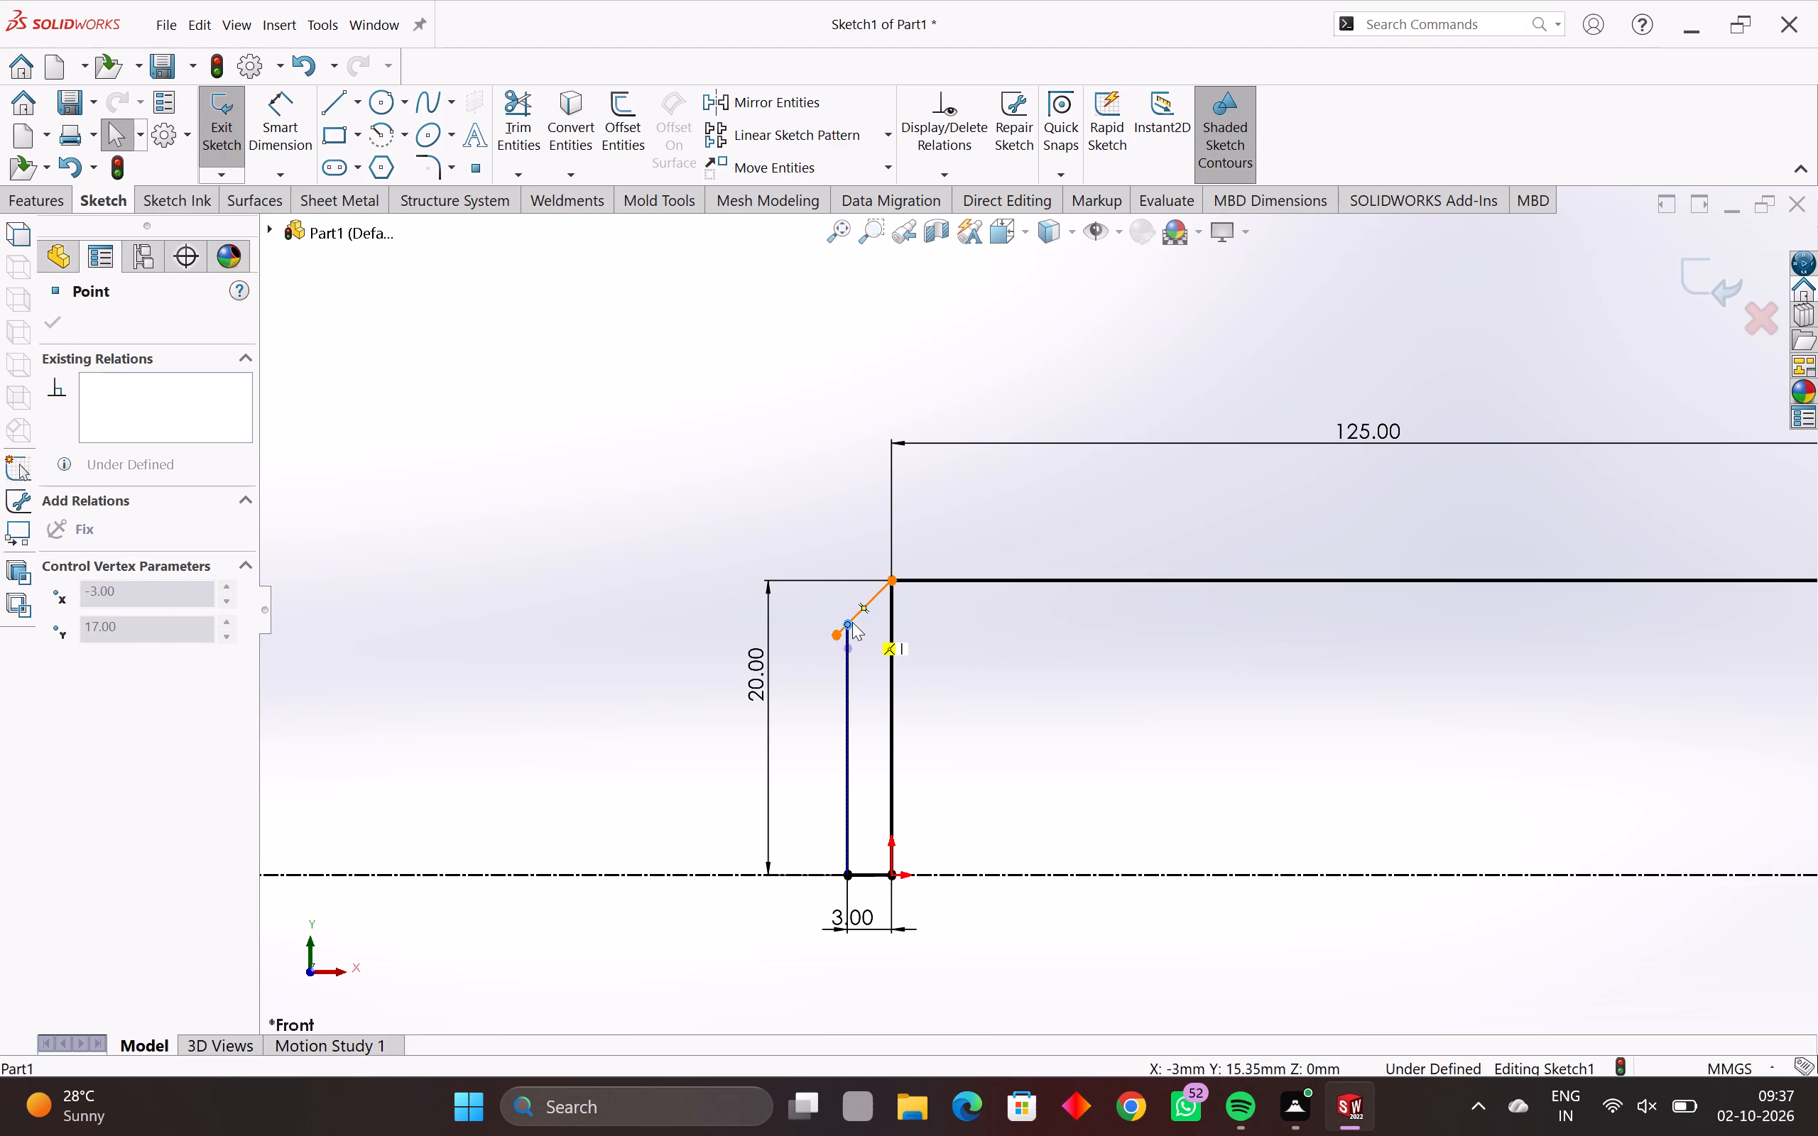
drag(852, 622, 852, 623)
key(Escape)
key(Escape)
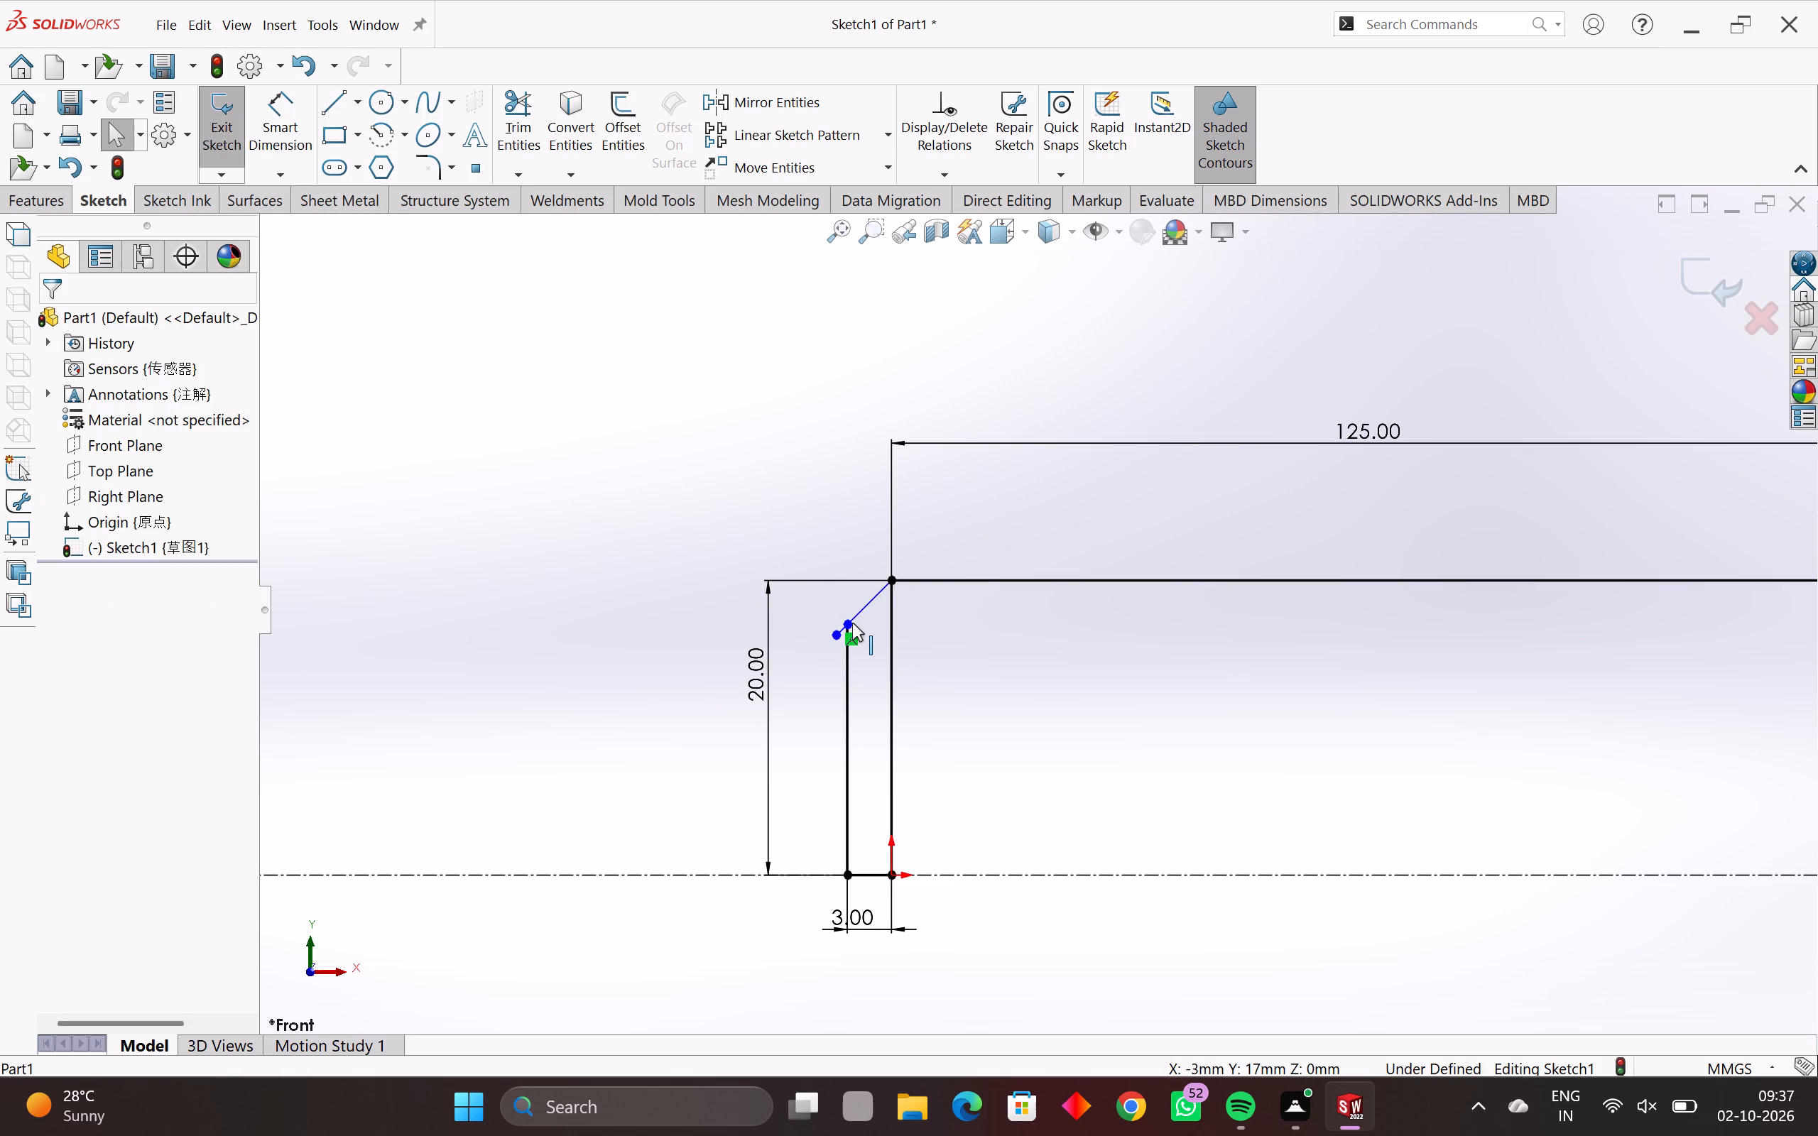
key(Escape)
key(Escape)
Trim the slanted line's short overhang beyond its intersection with the new vertical line.
scroll(837, 652, up, 5)
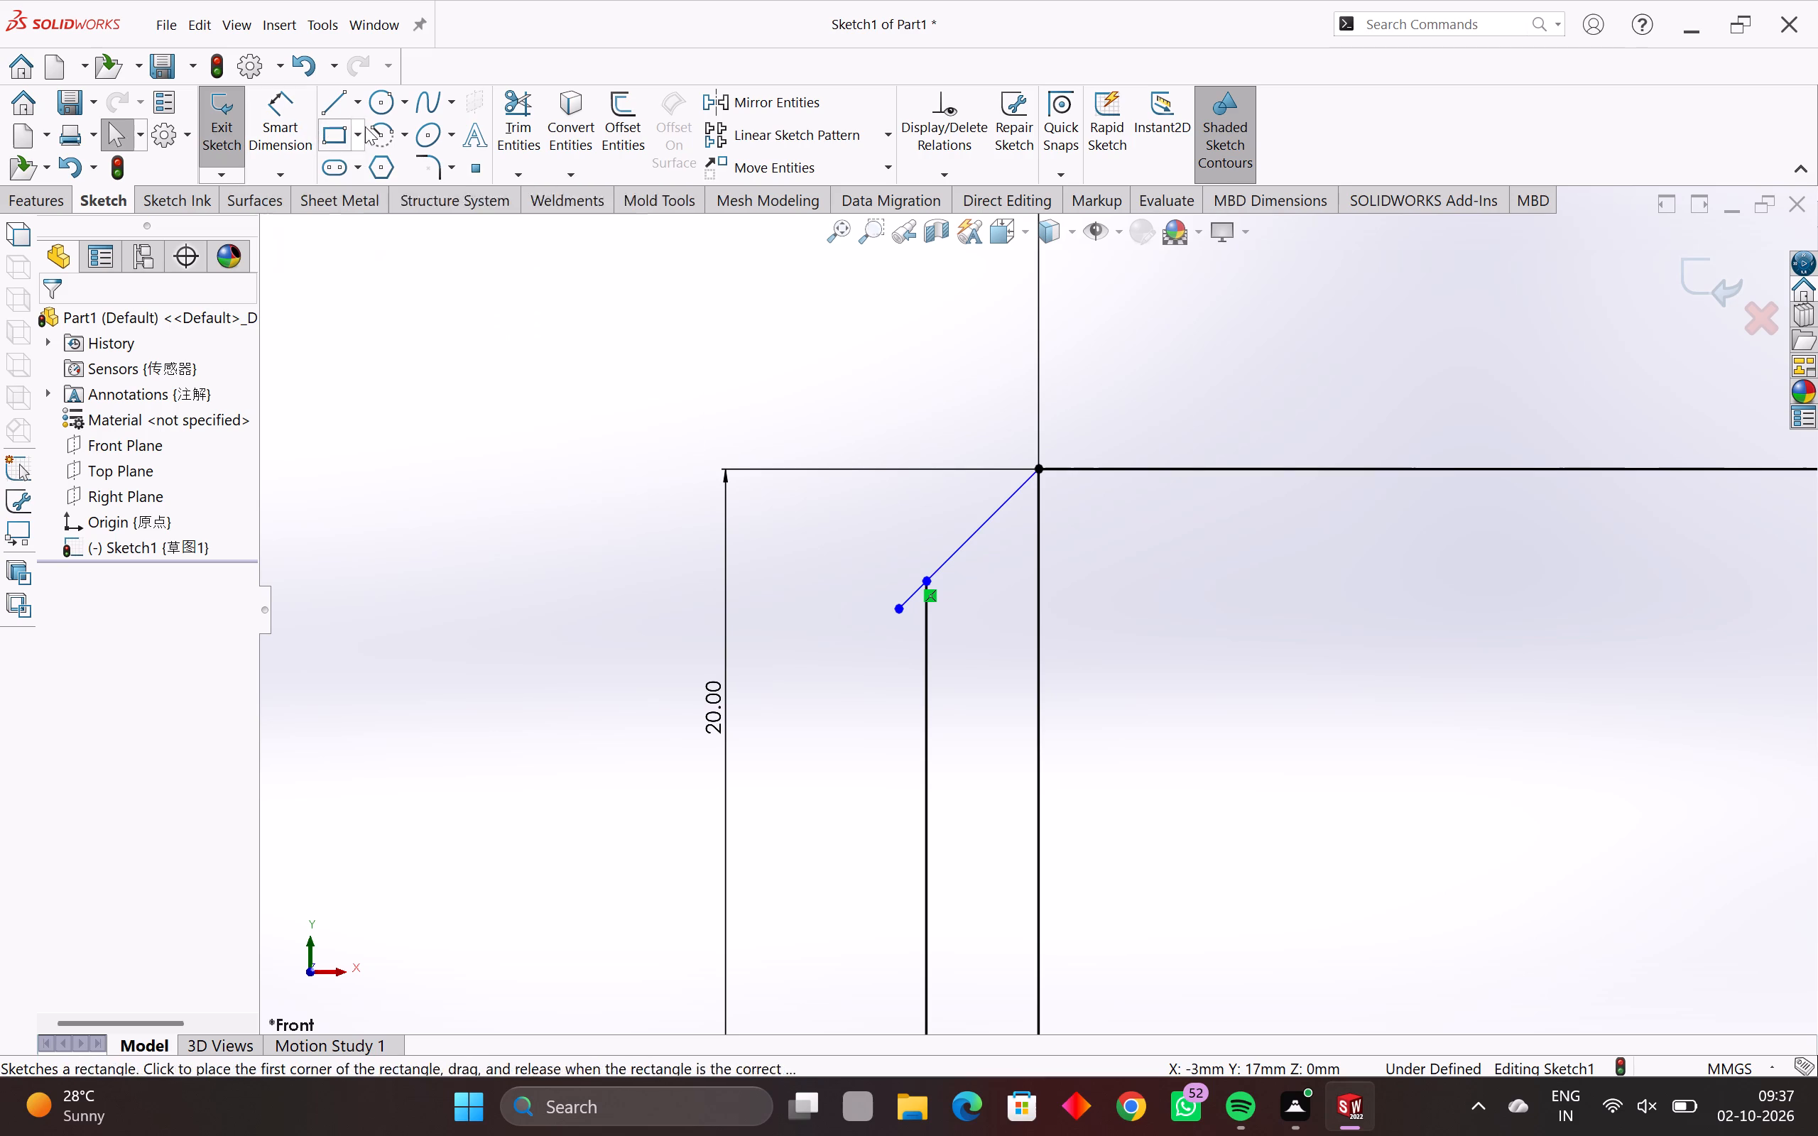
click(511, 104)
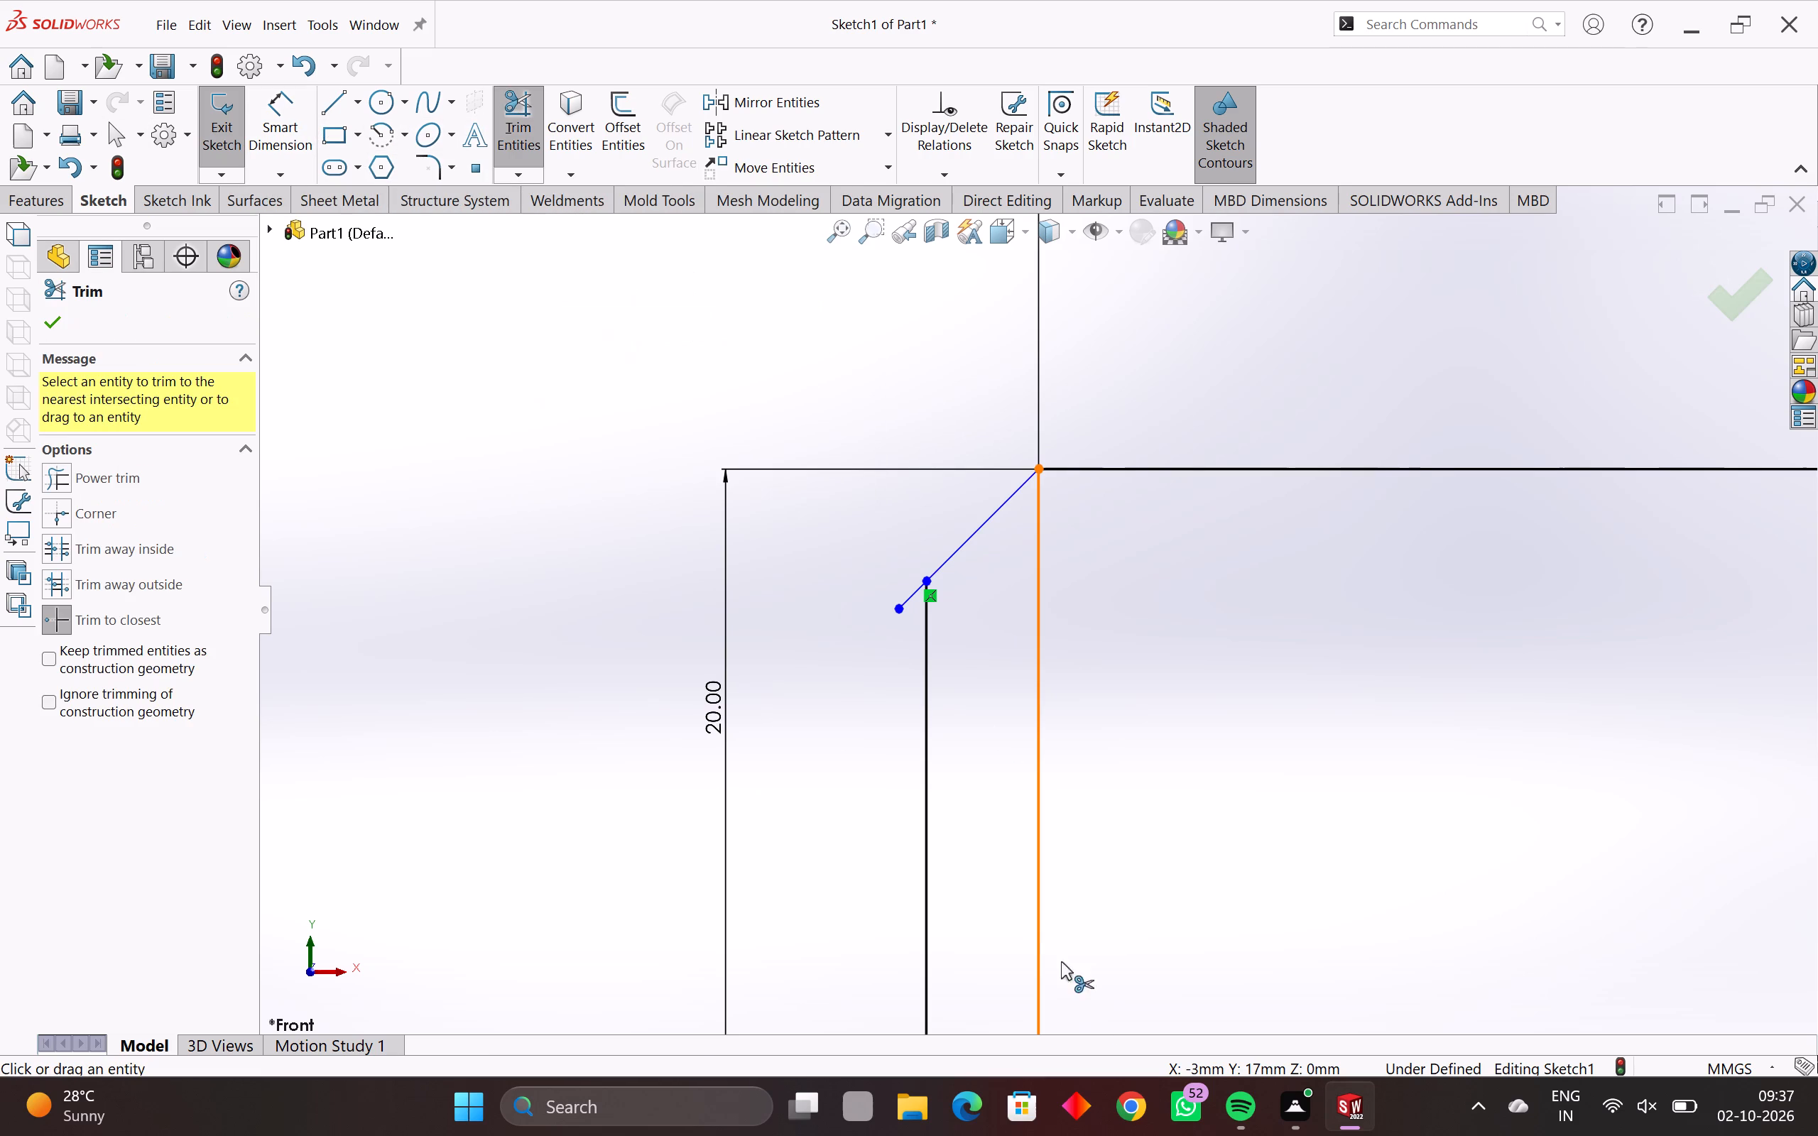
click(915, 593)
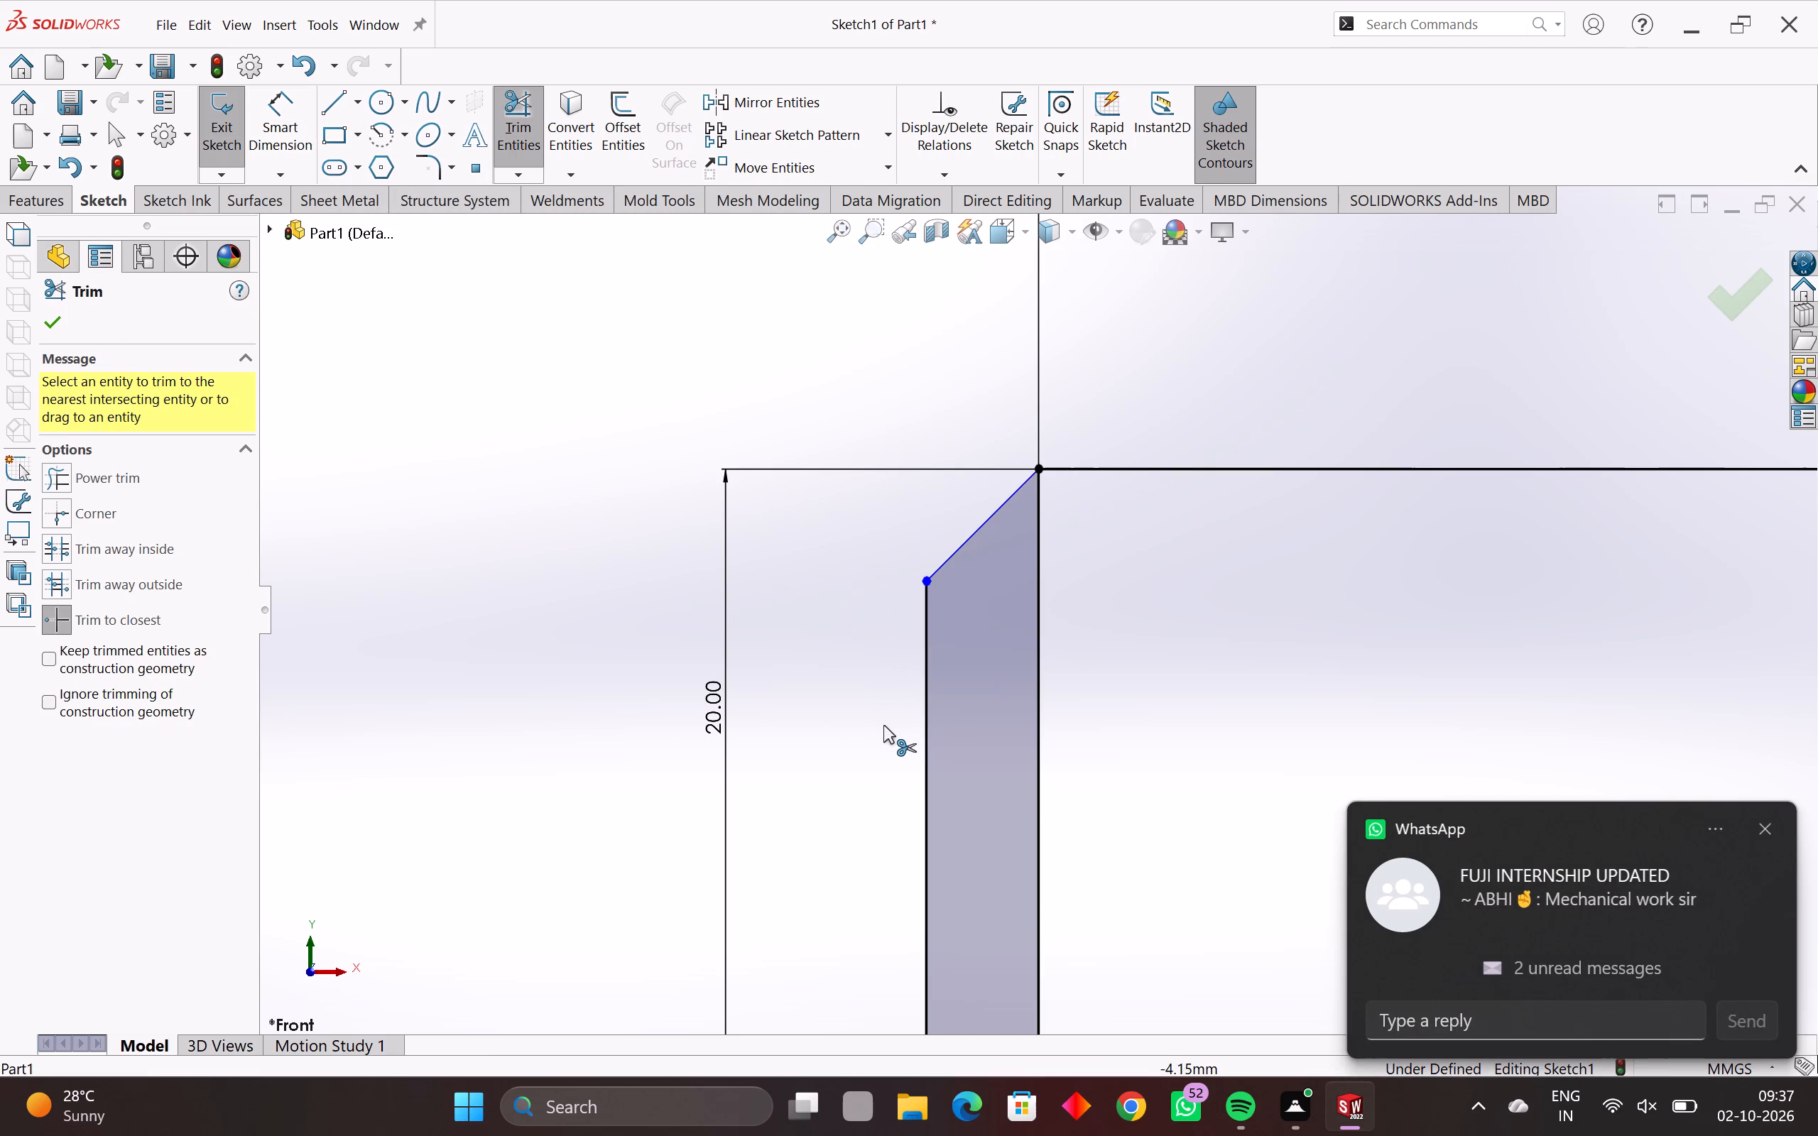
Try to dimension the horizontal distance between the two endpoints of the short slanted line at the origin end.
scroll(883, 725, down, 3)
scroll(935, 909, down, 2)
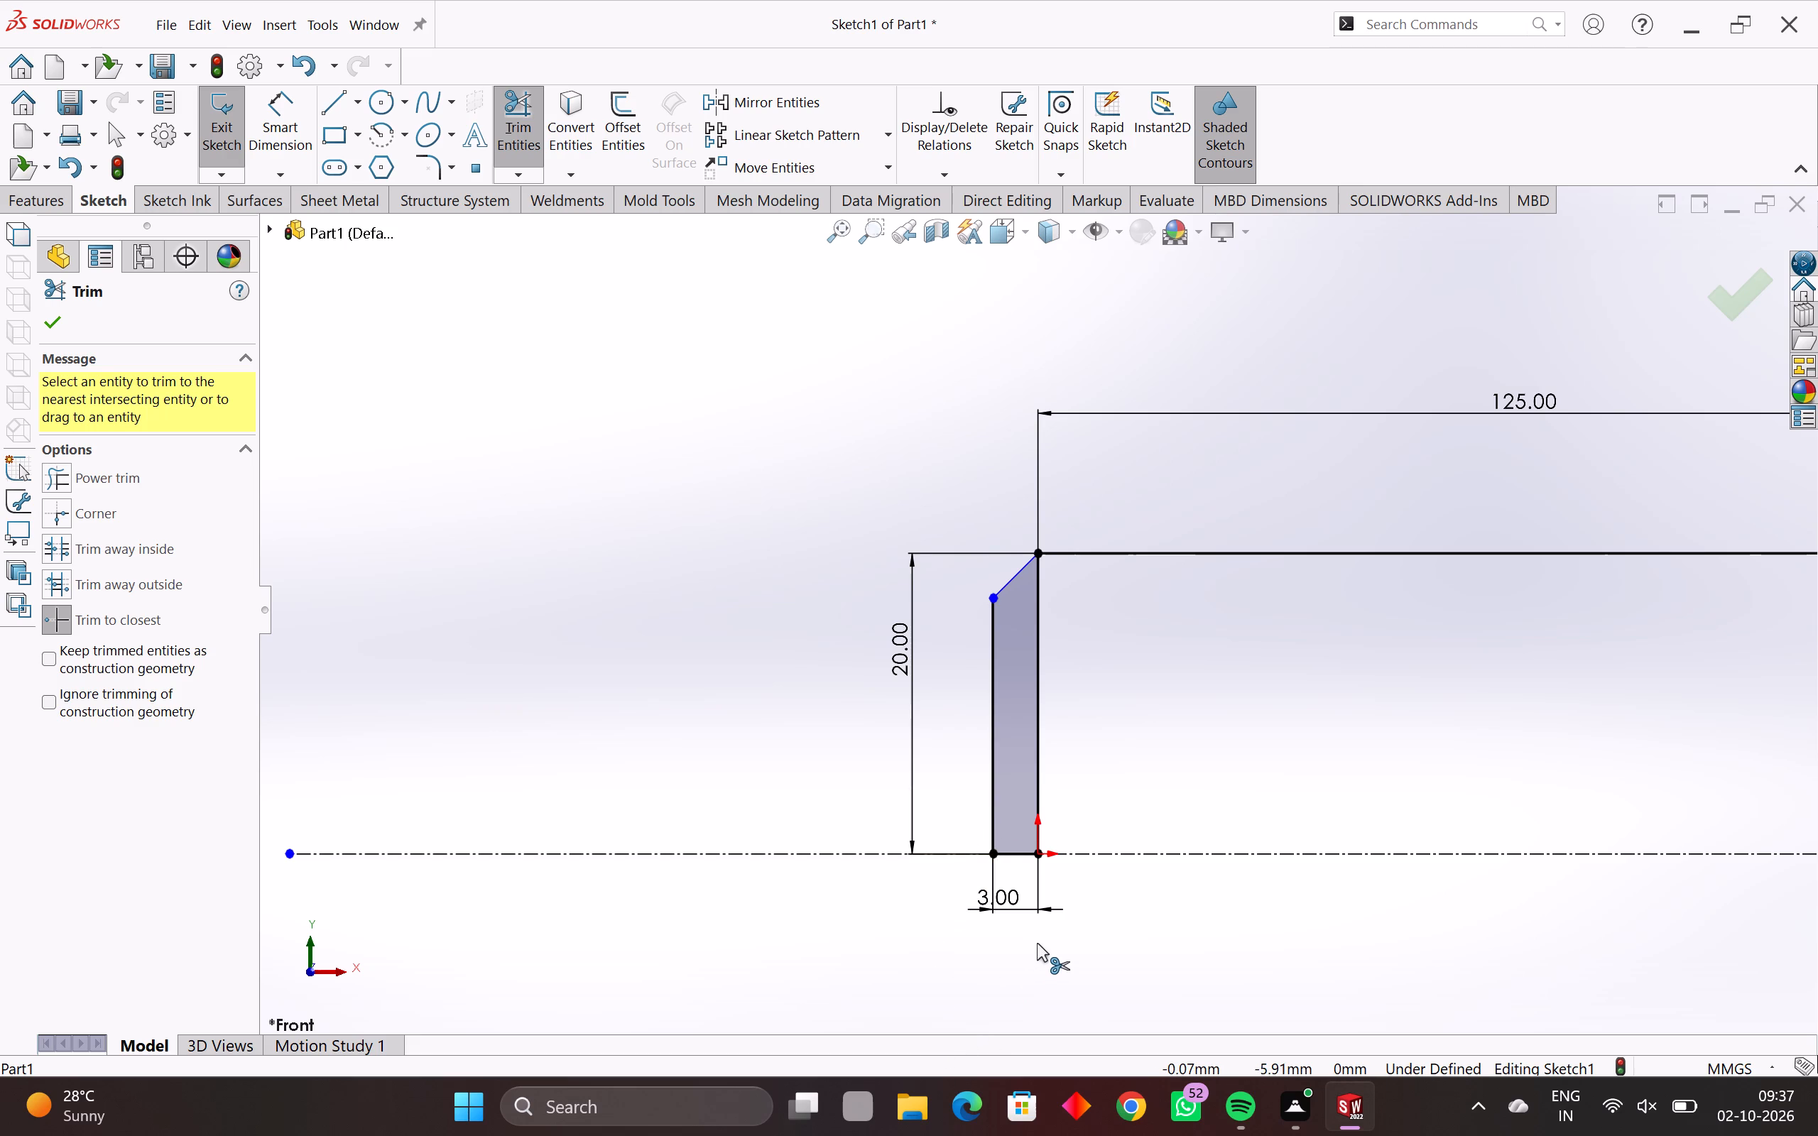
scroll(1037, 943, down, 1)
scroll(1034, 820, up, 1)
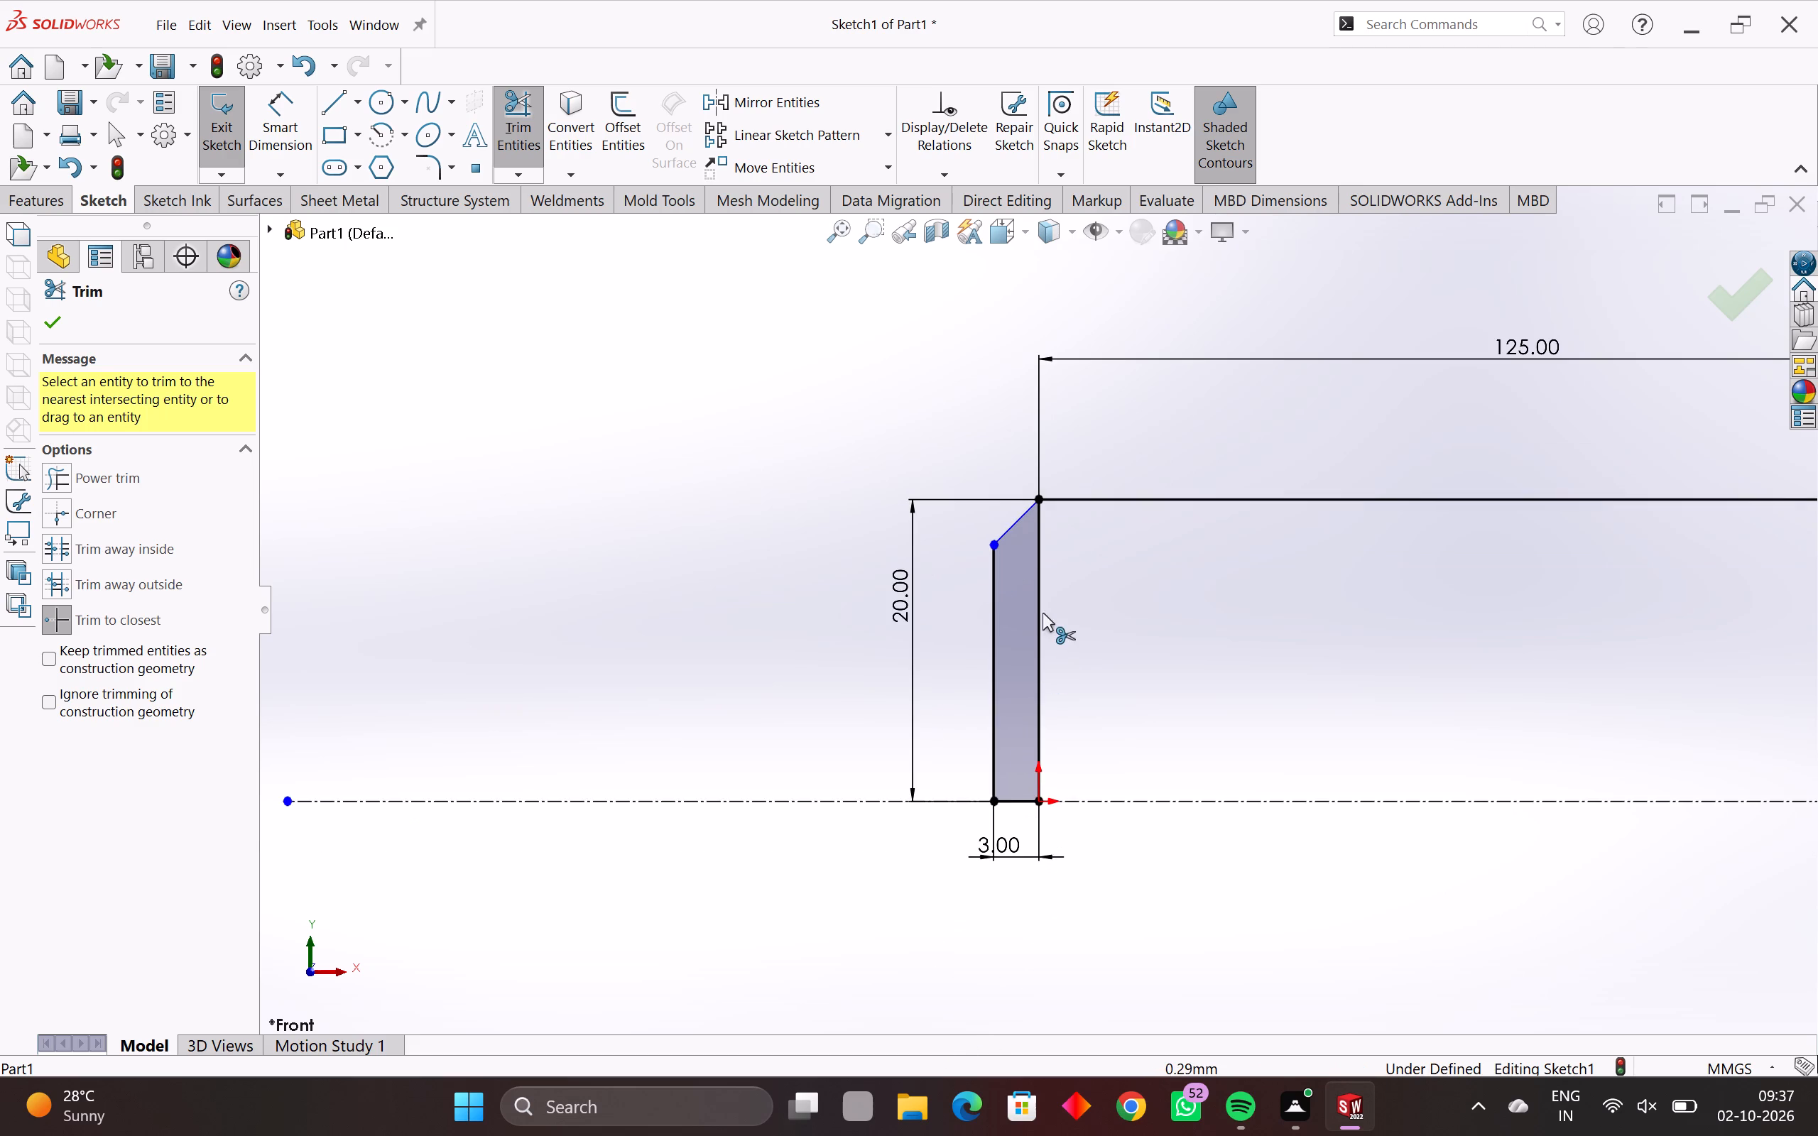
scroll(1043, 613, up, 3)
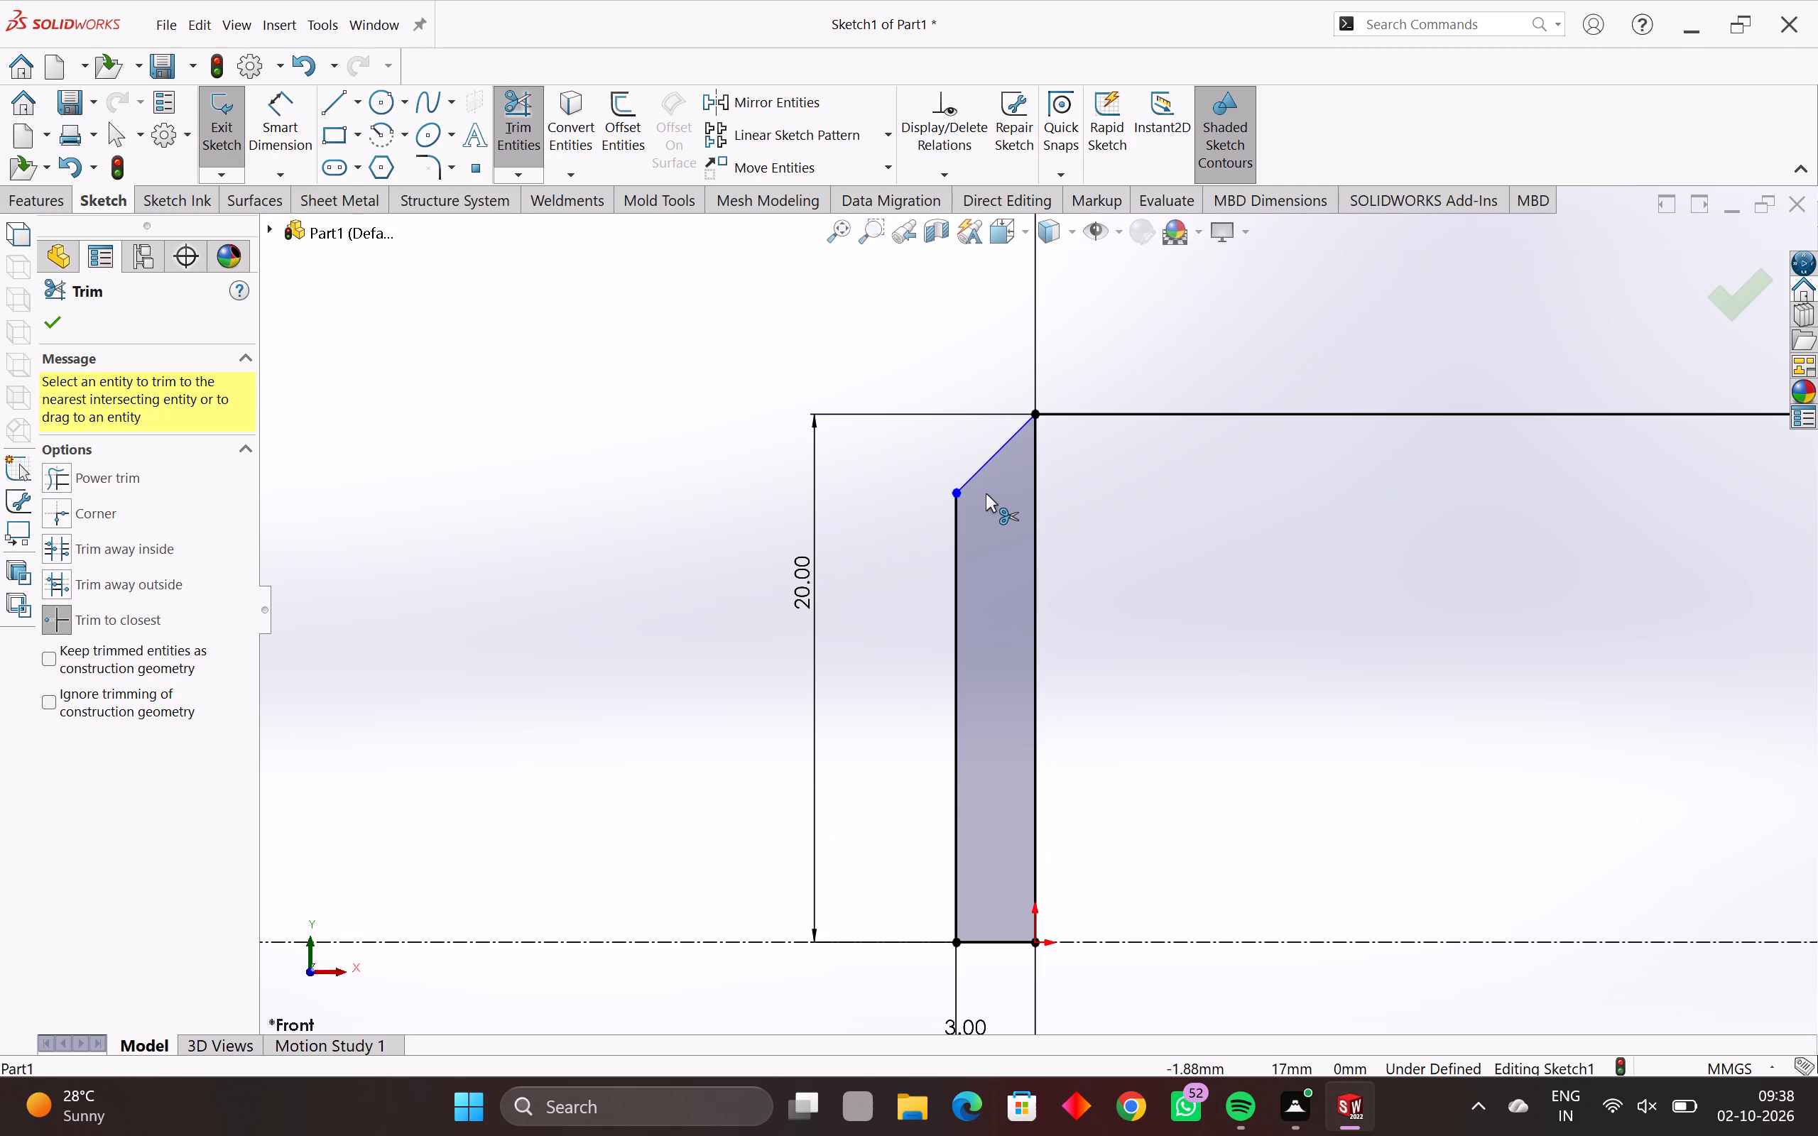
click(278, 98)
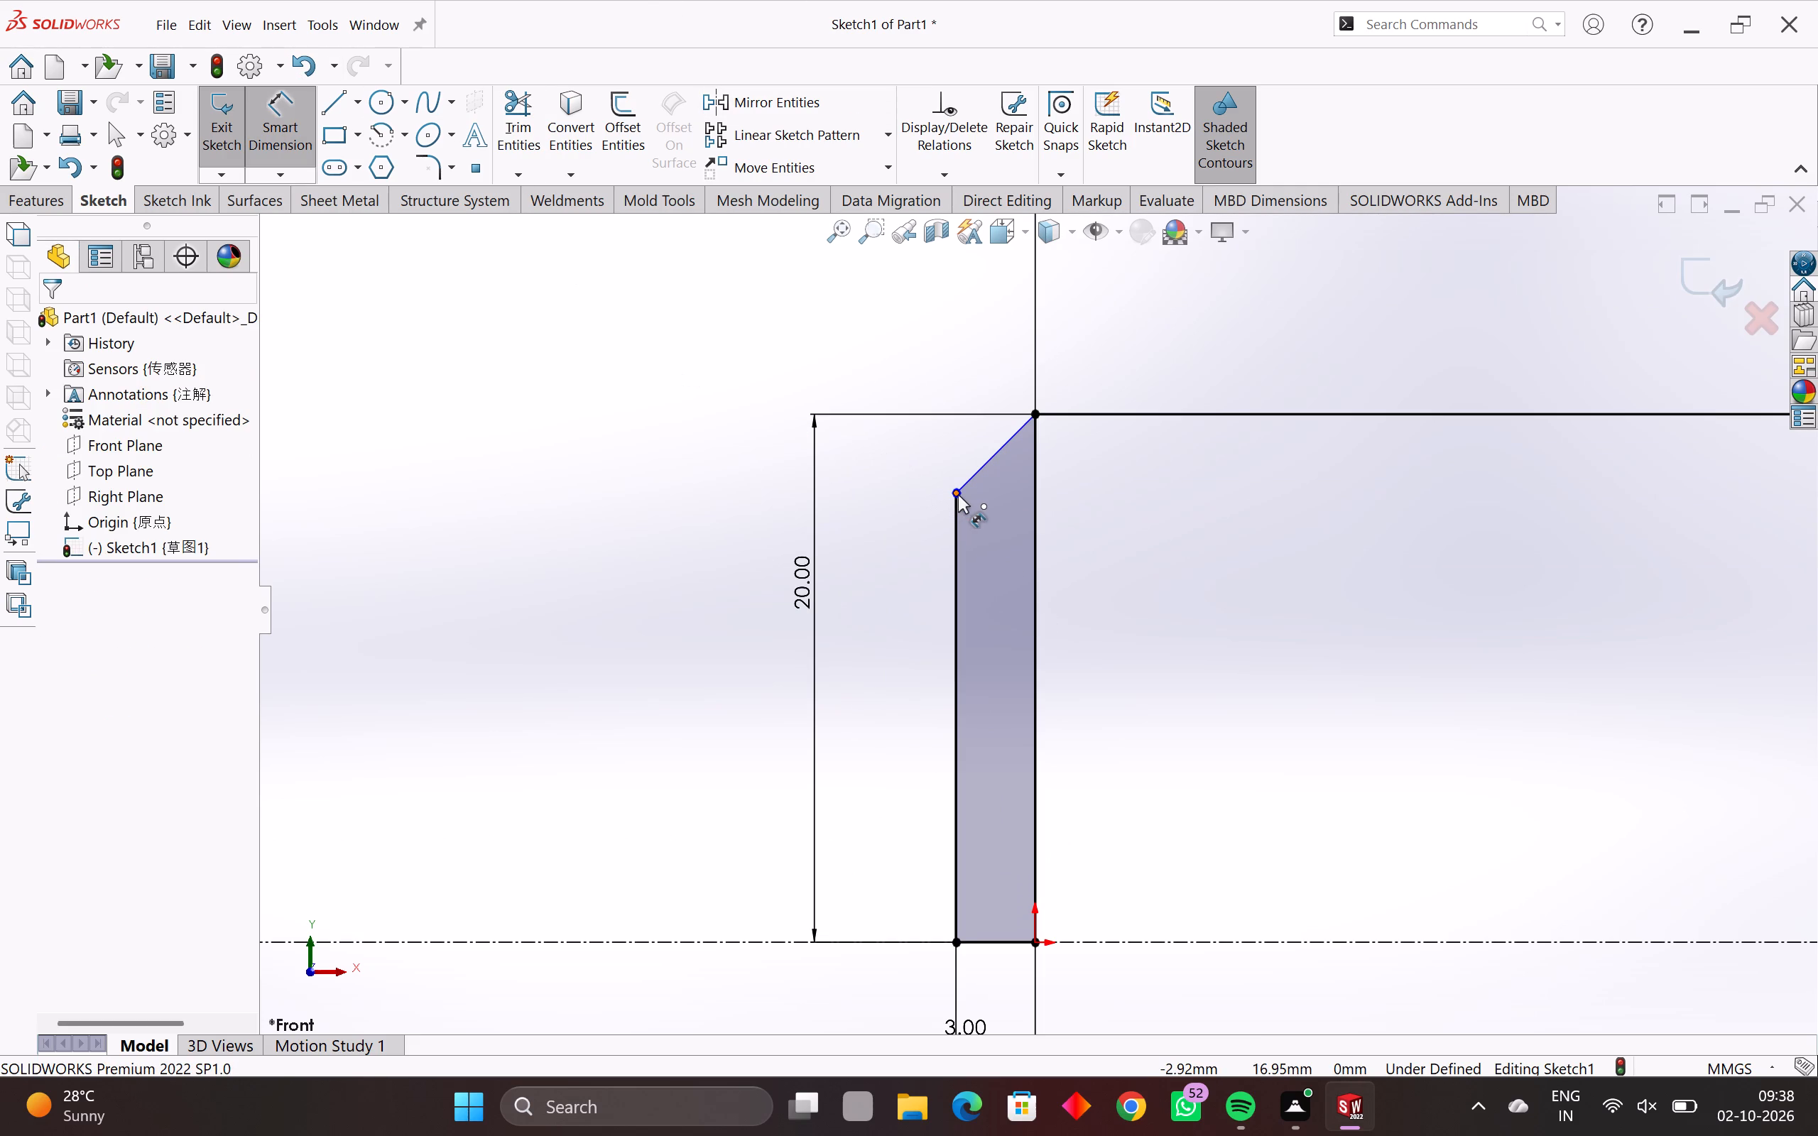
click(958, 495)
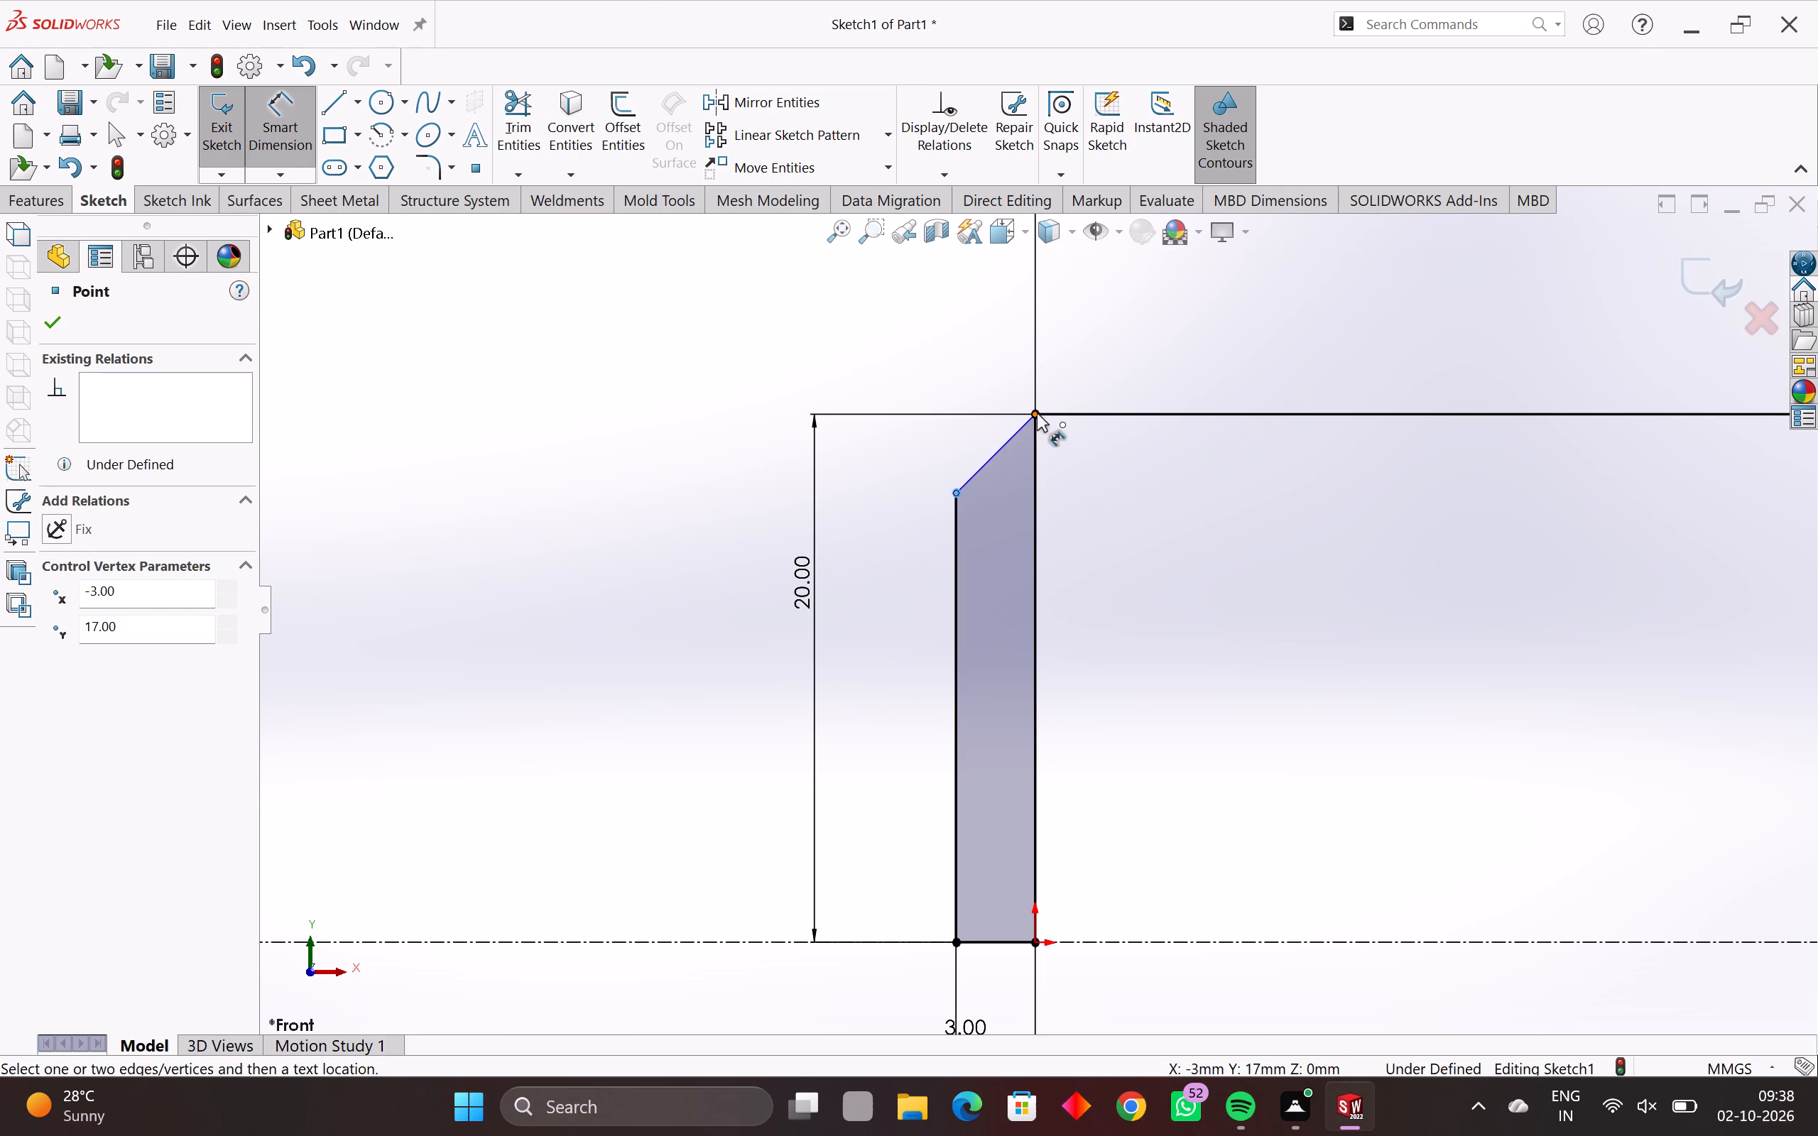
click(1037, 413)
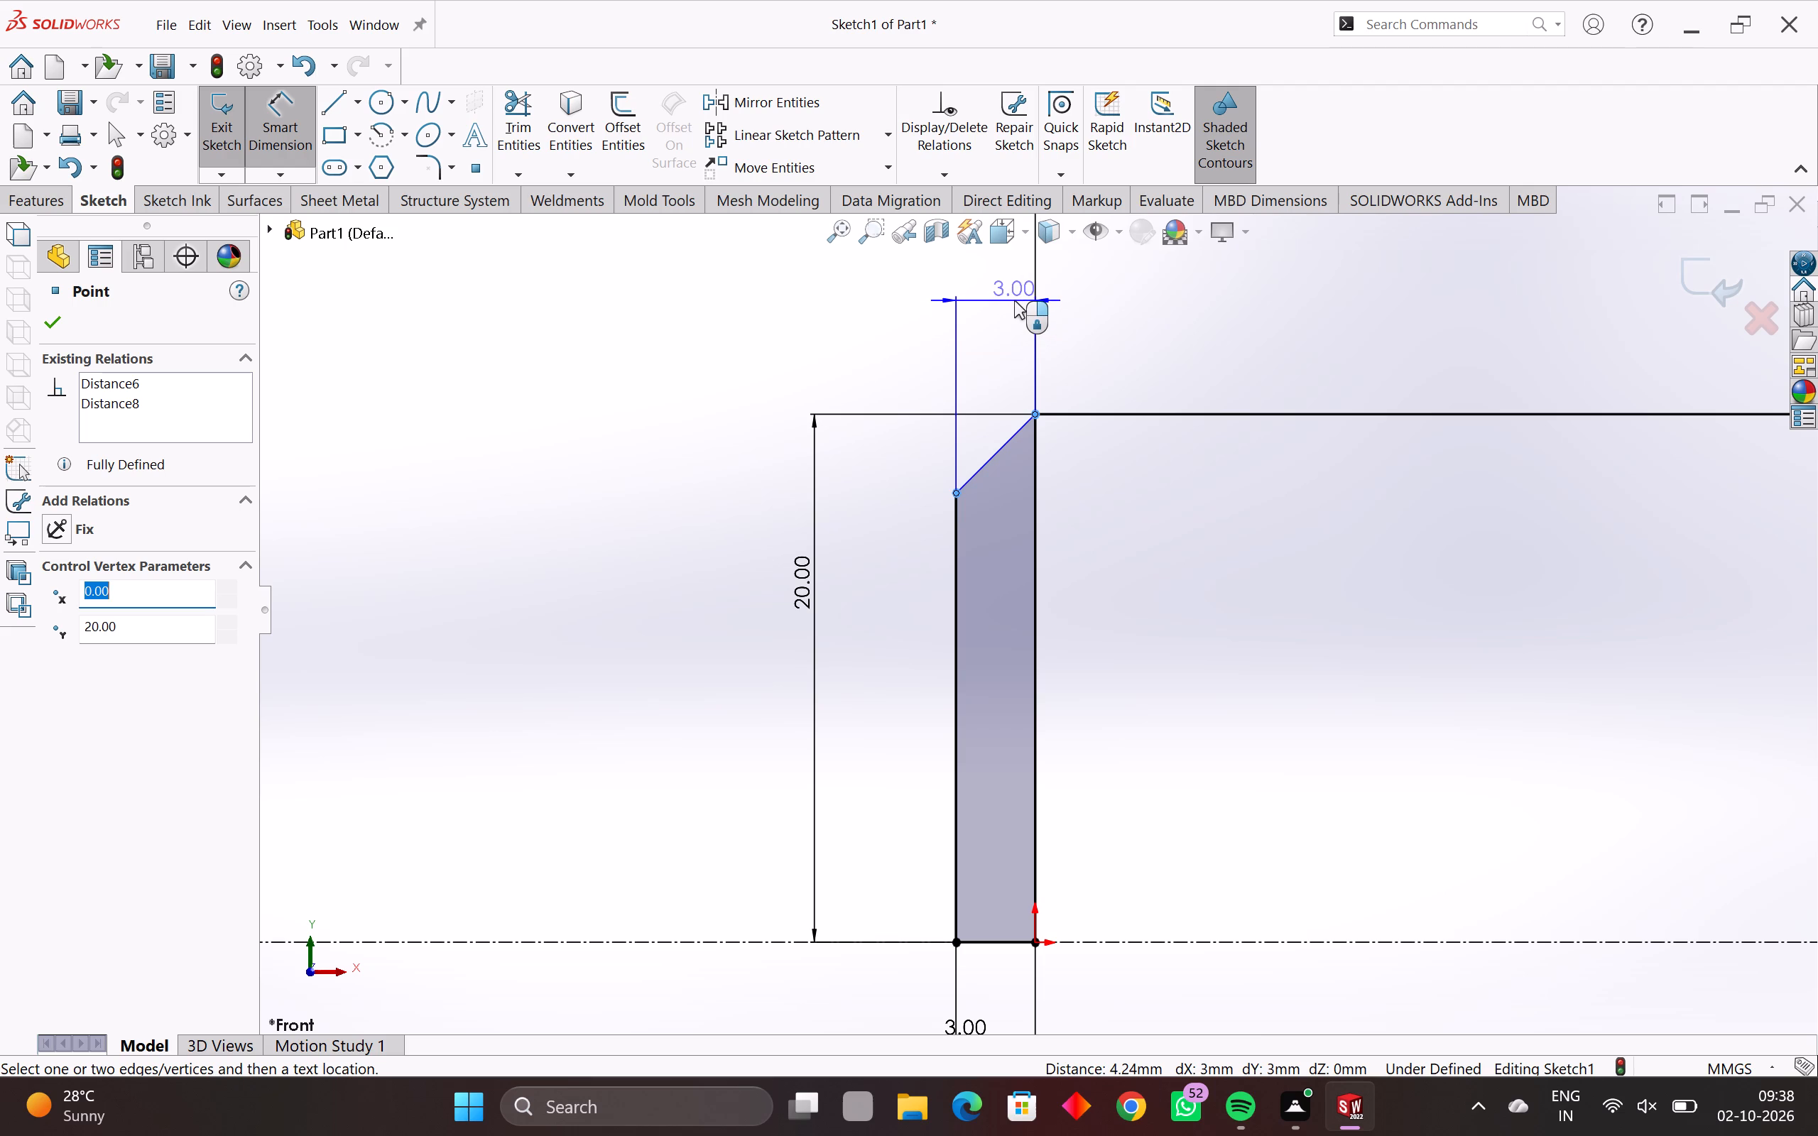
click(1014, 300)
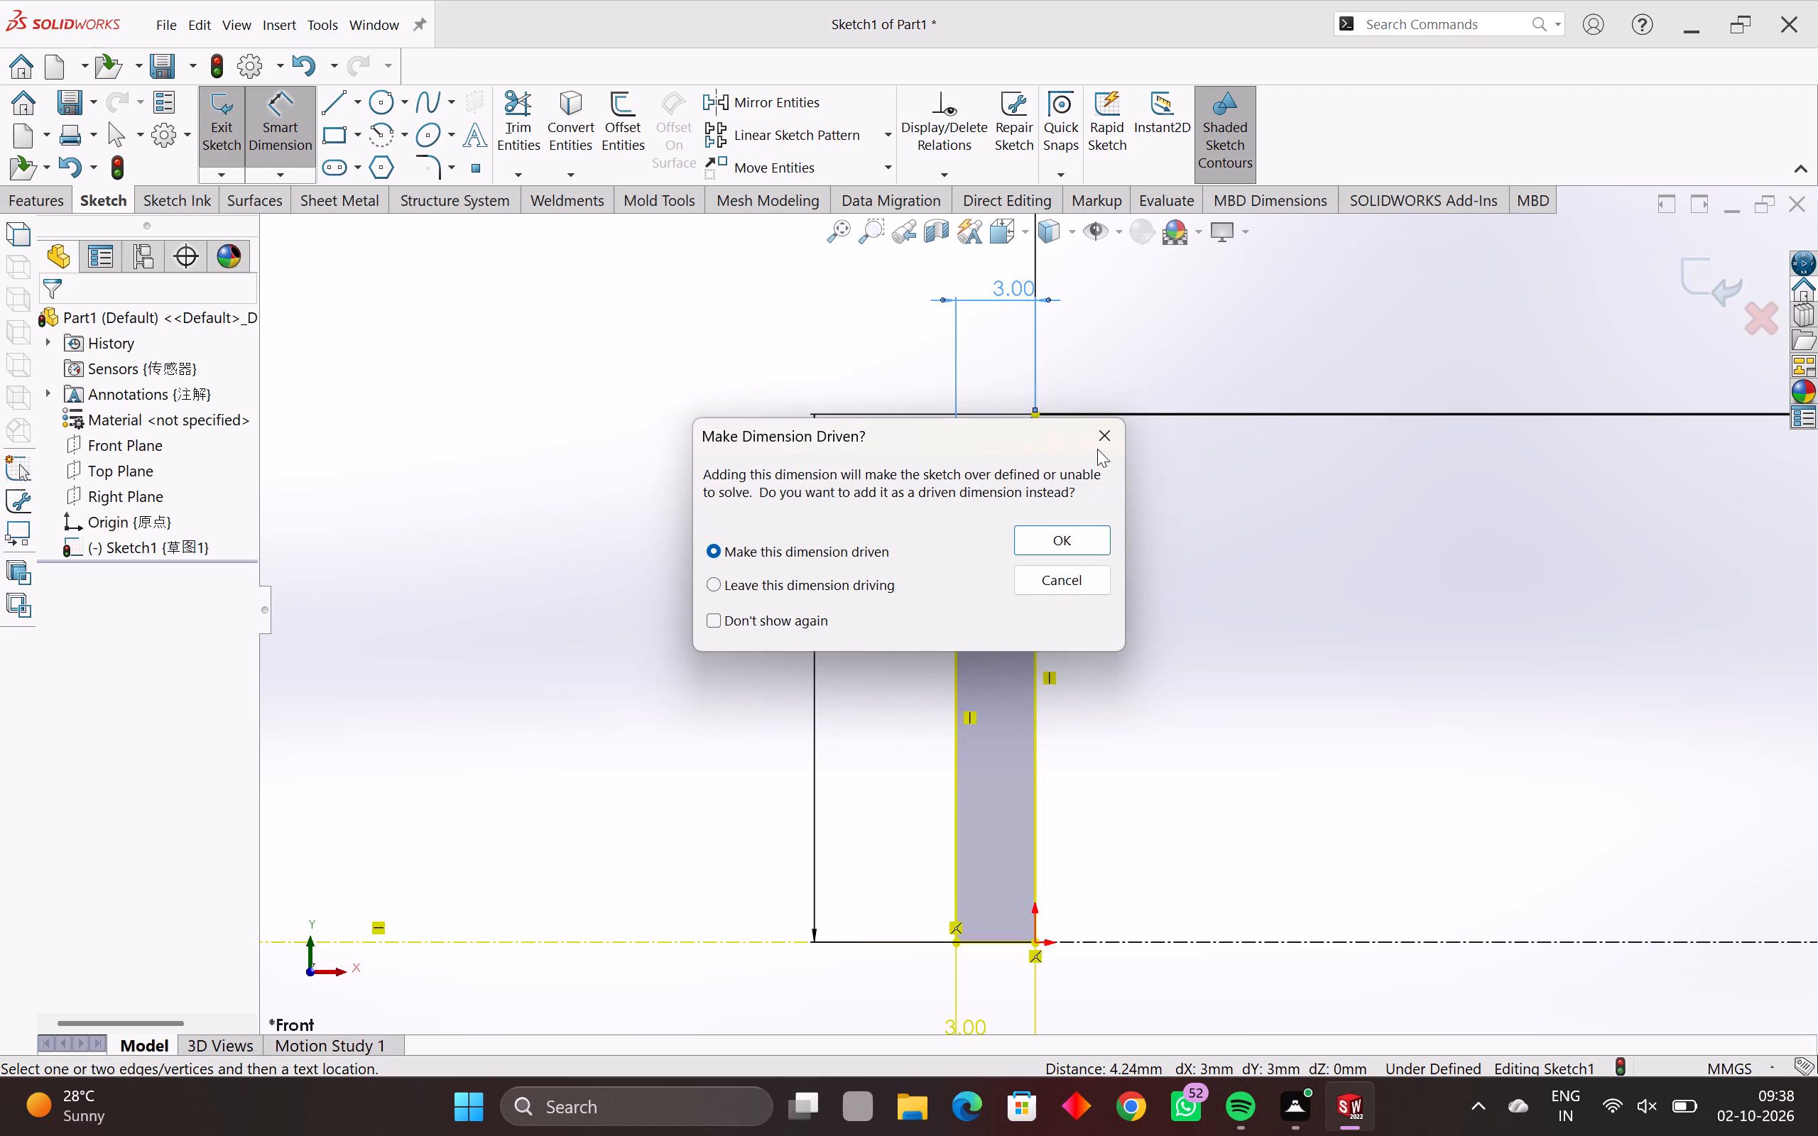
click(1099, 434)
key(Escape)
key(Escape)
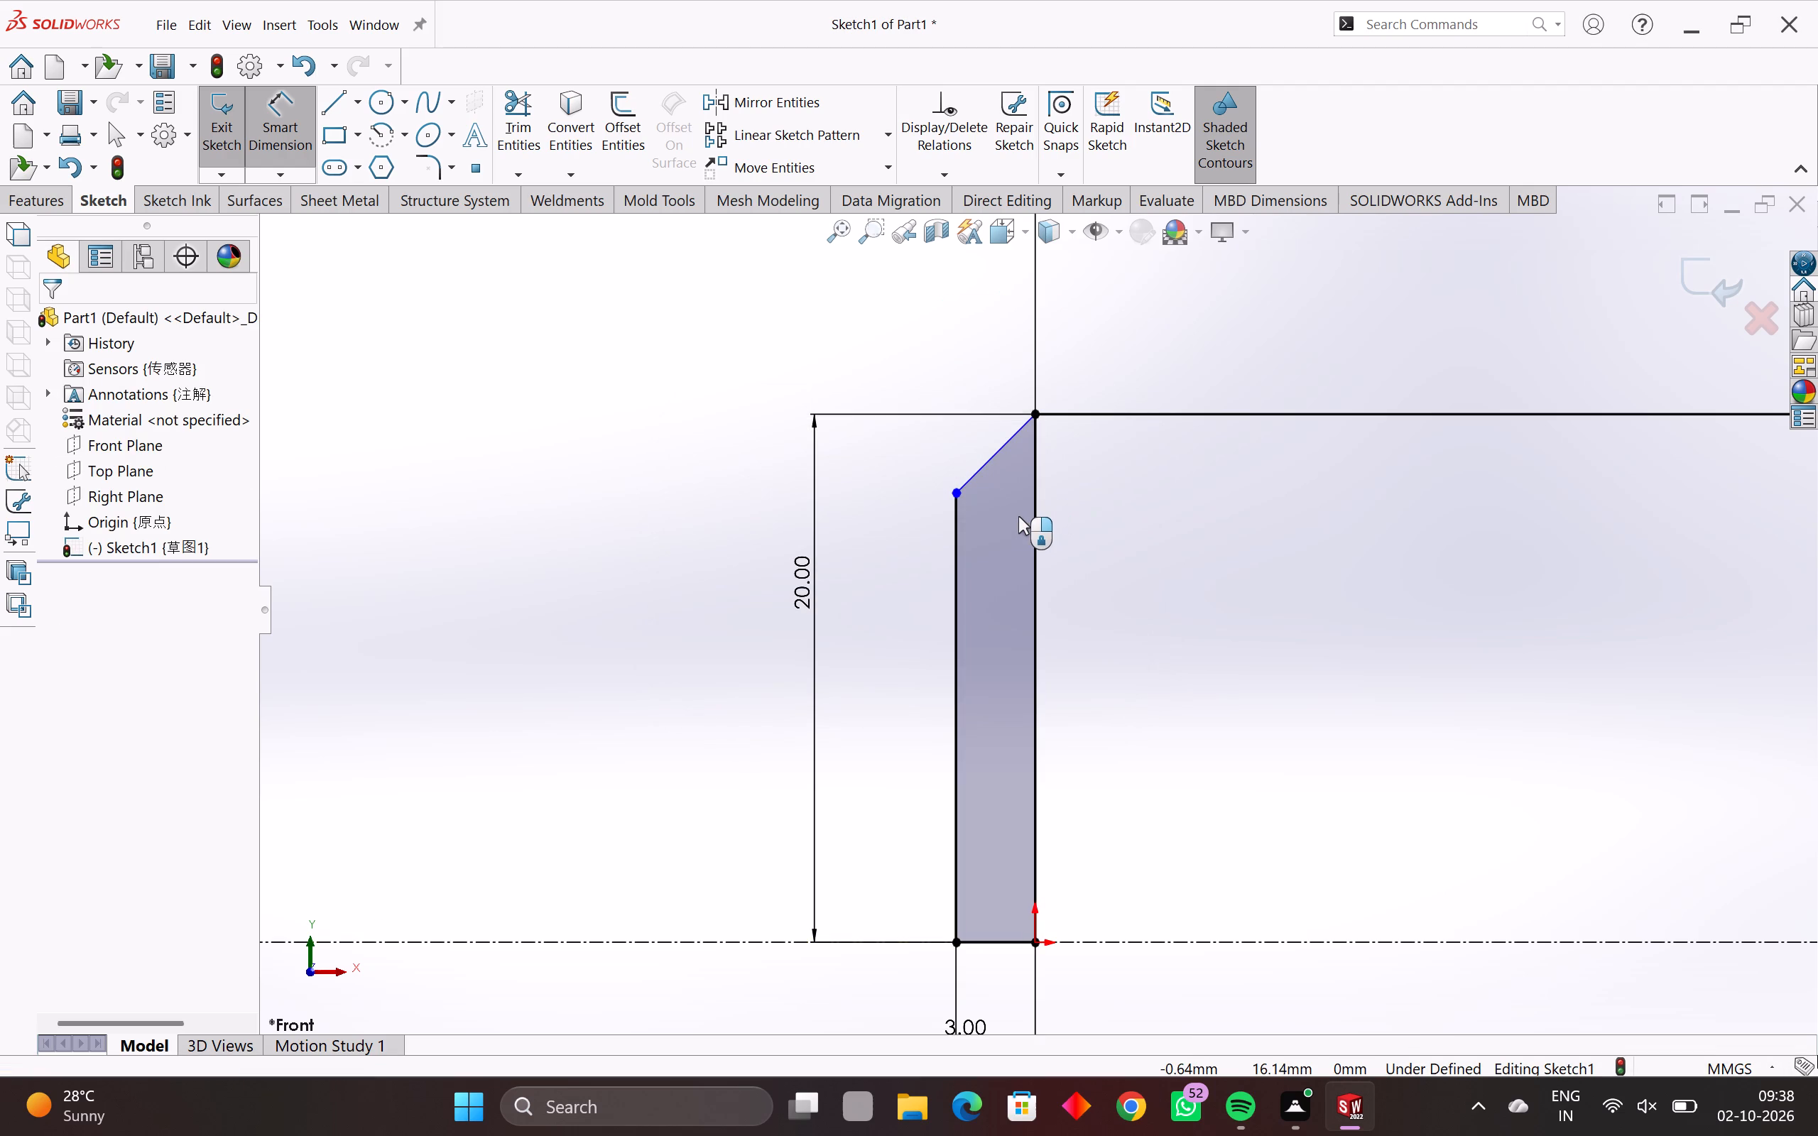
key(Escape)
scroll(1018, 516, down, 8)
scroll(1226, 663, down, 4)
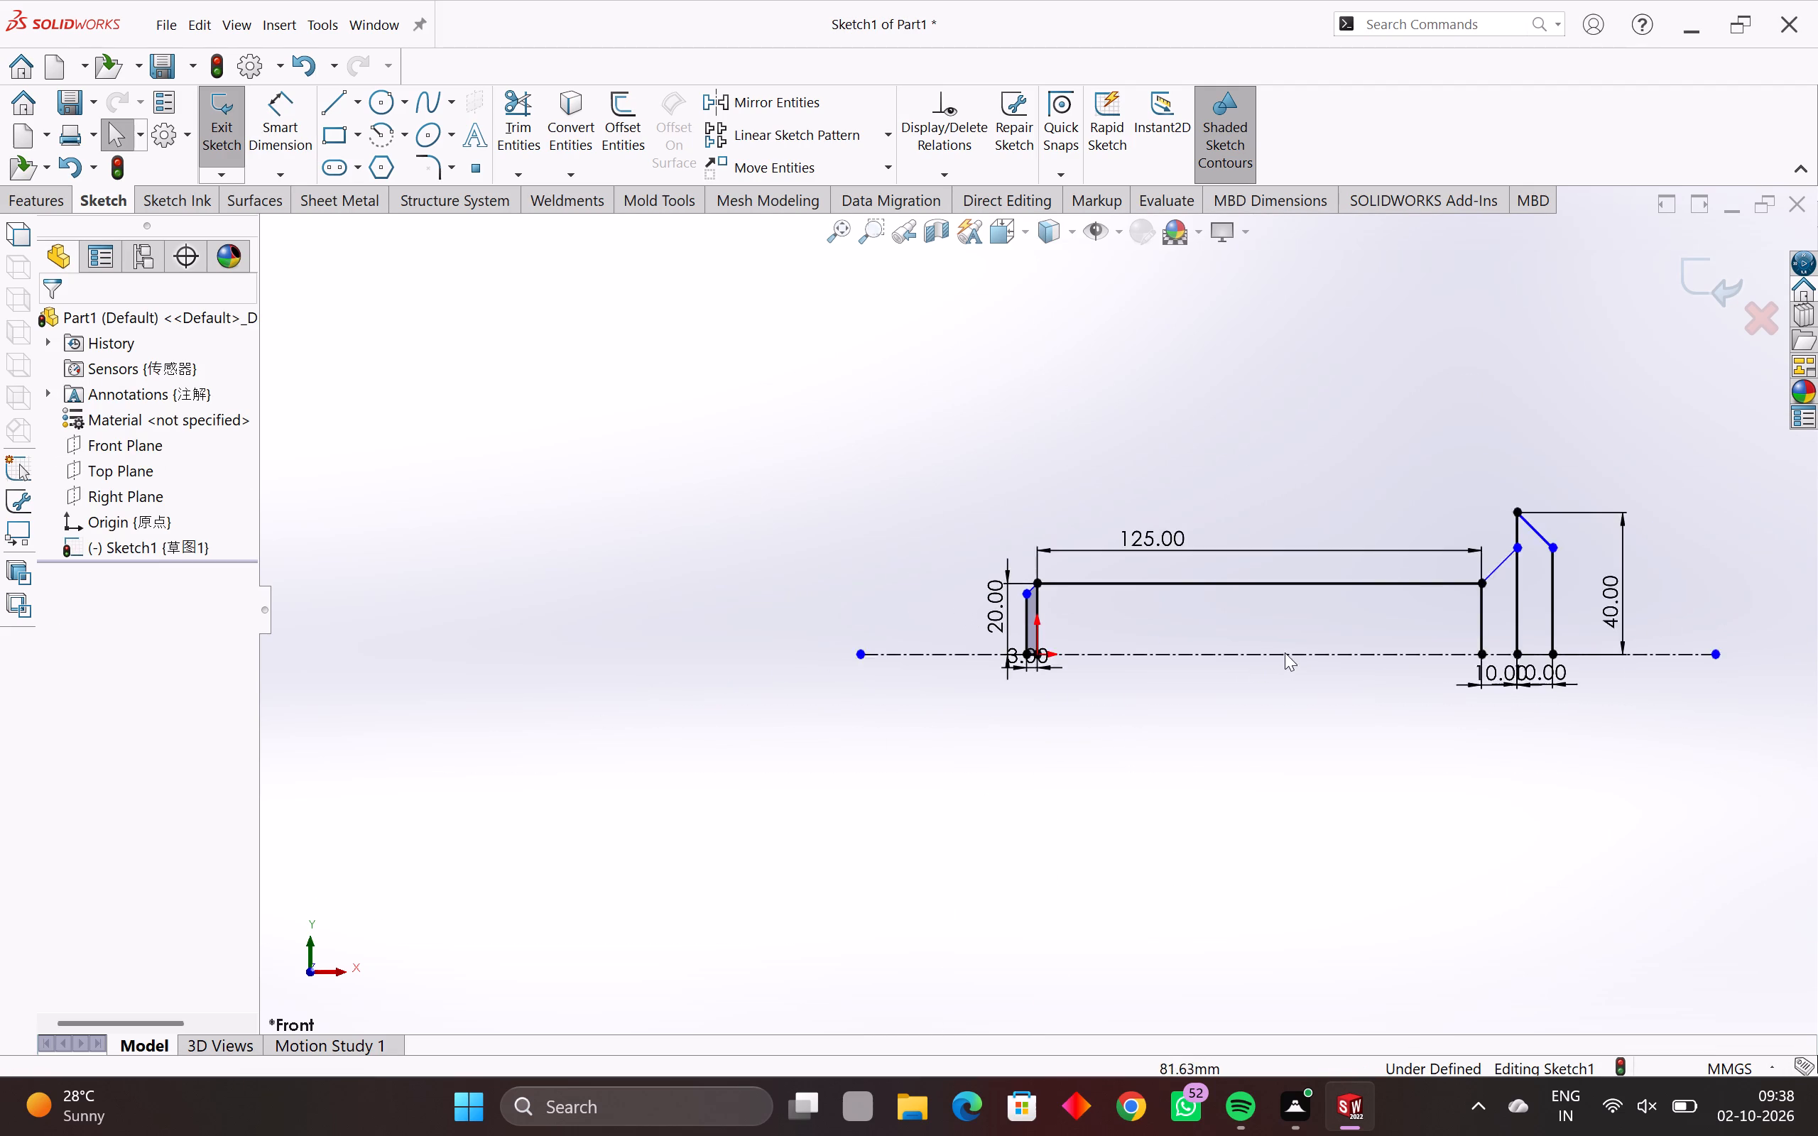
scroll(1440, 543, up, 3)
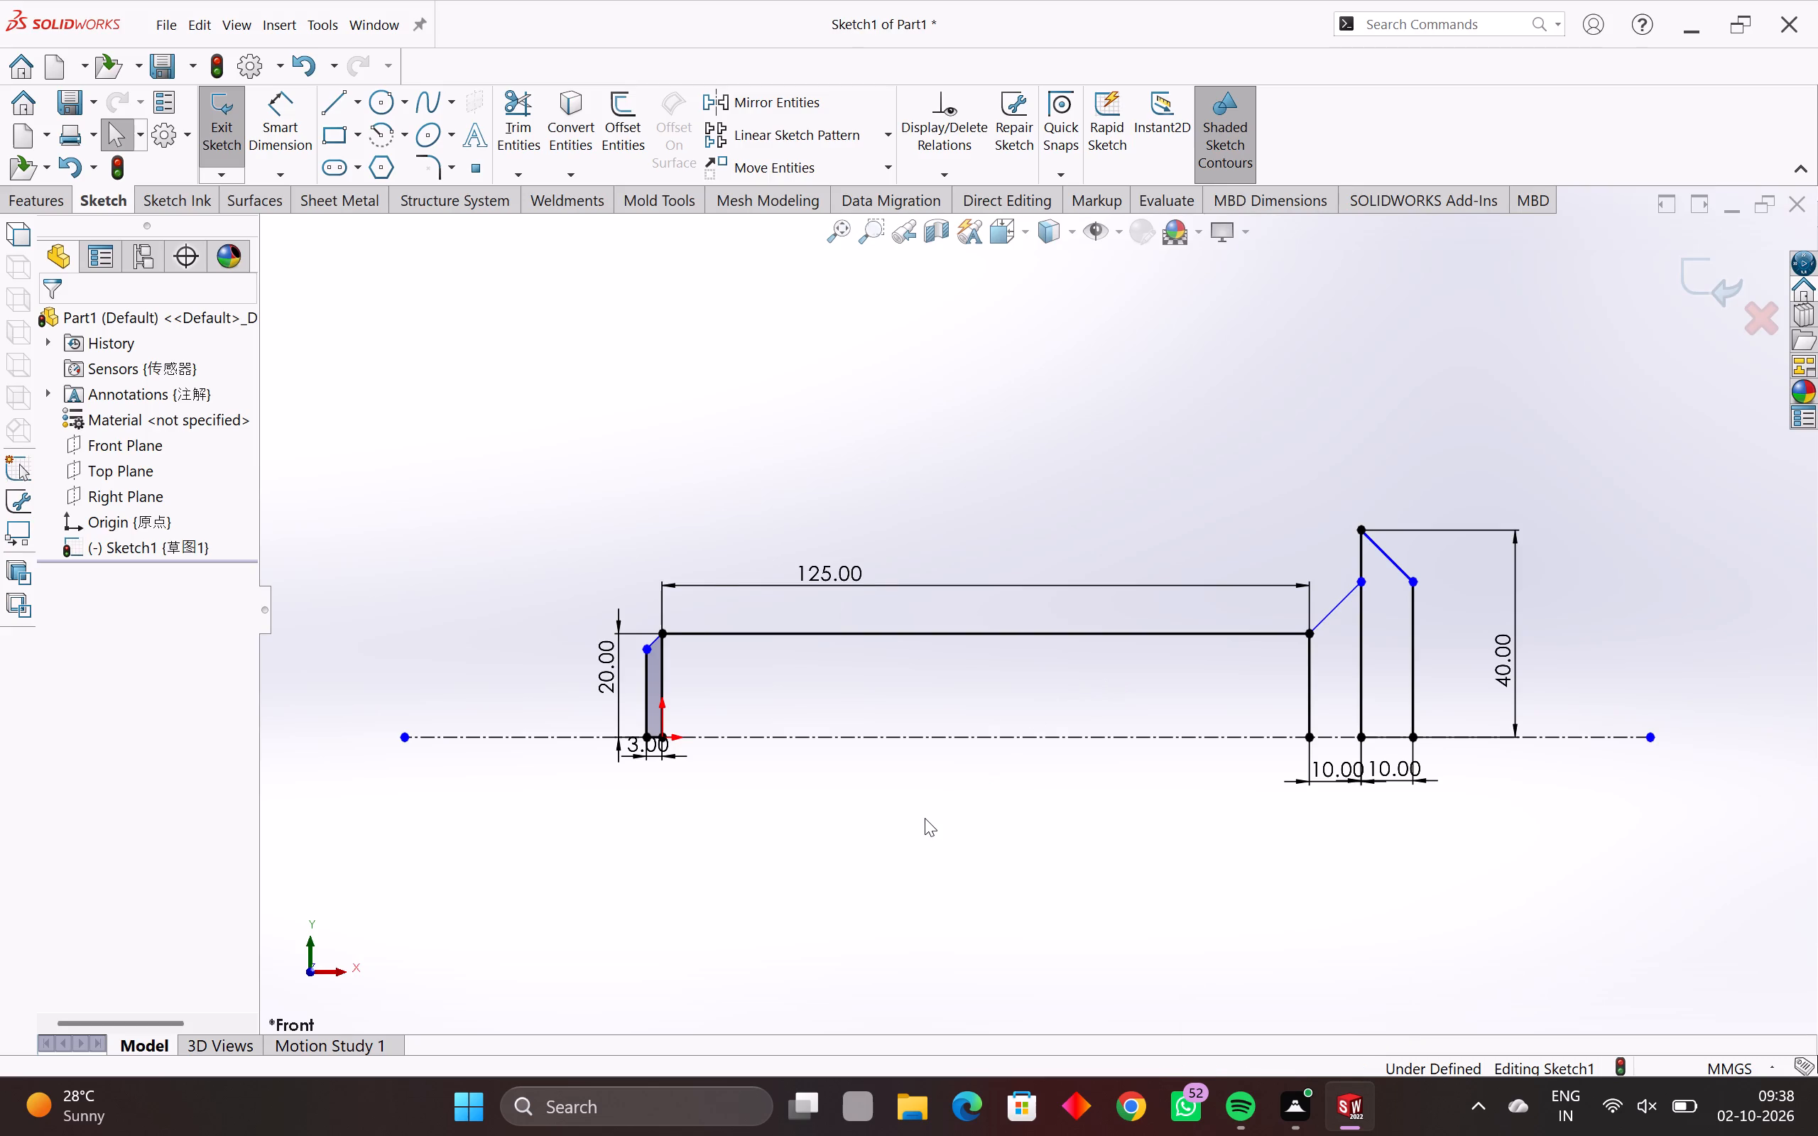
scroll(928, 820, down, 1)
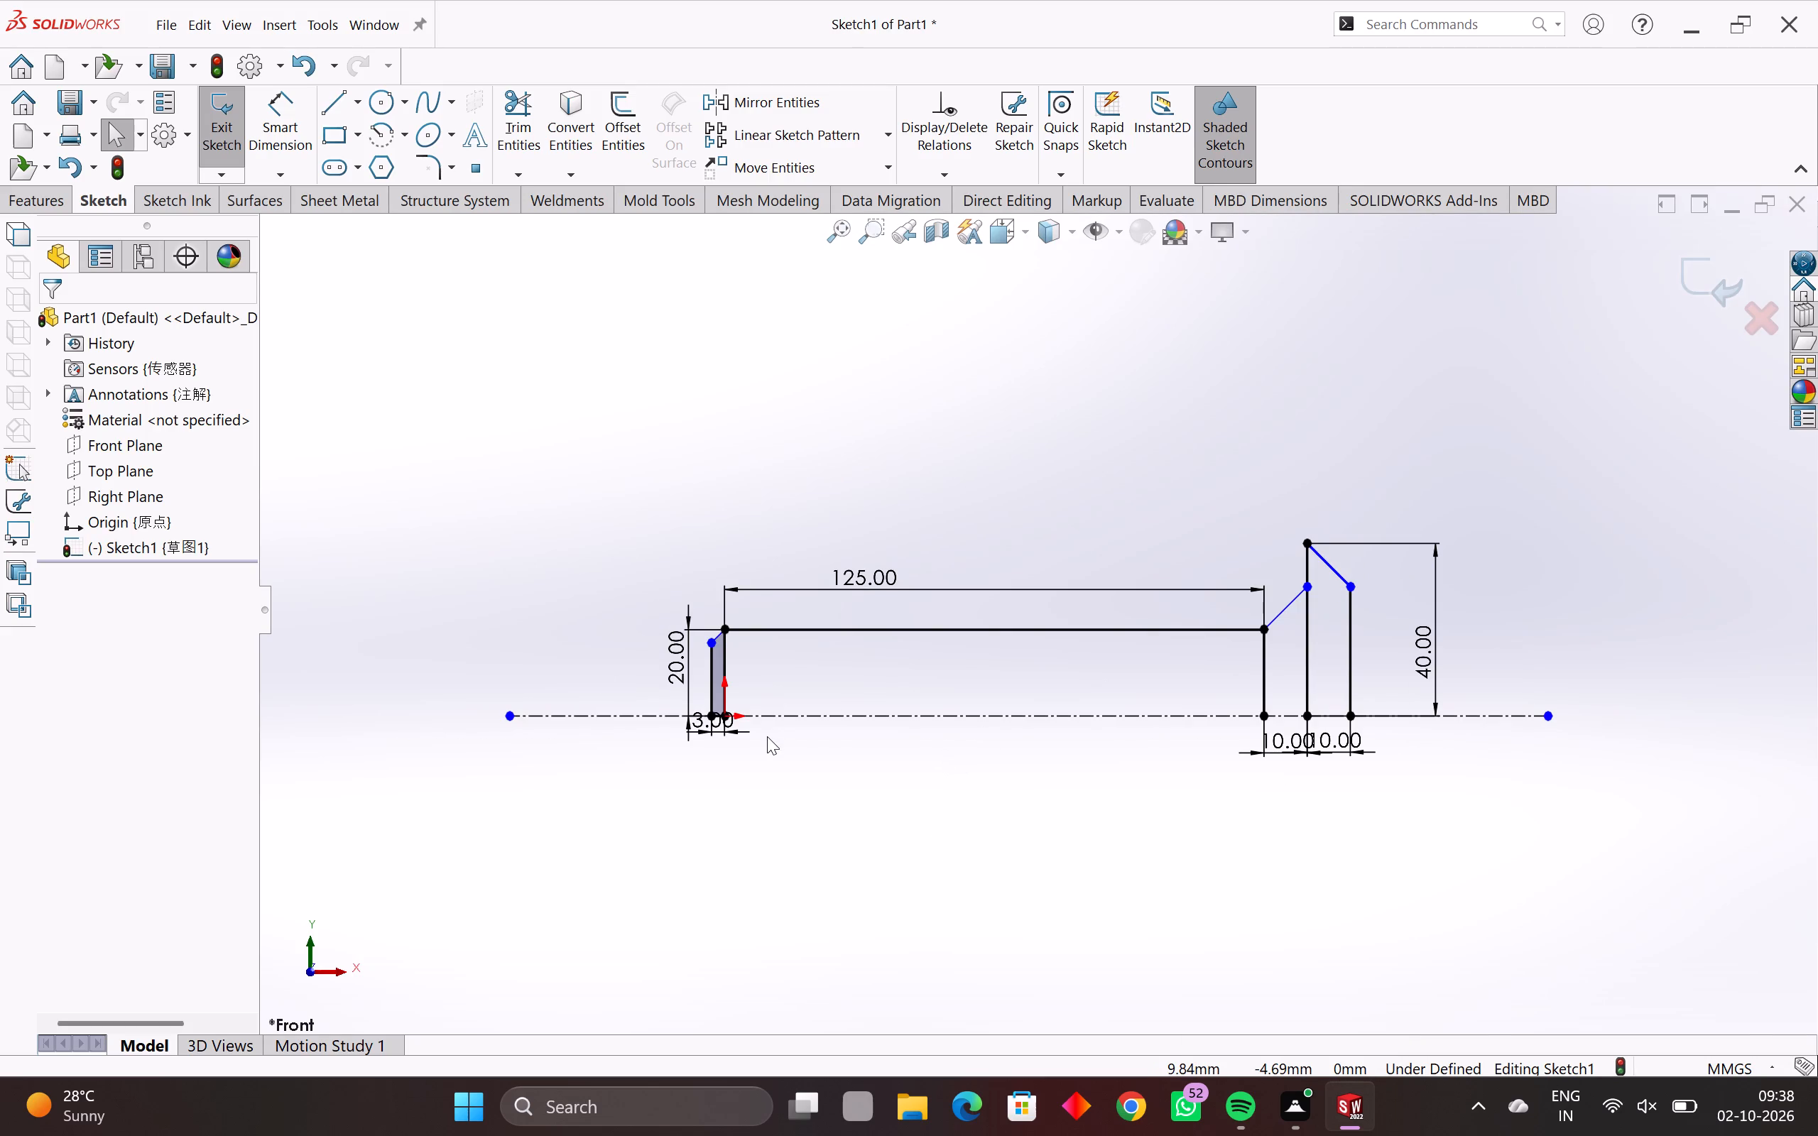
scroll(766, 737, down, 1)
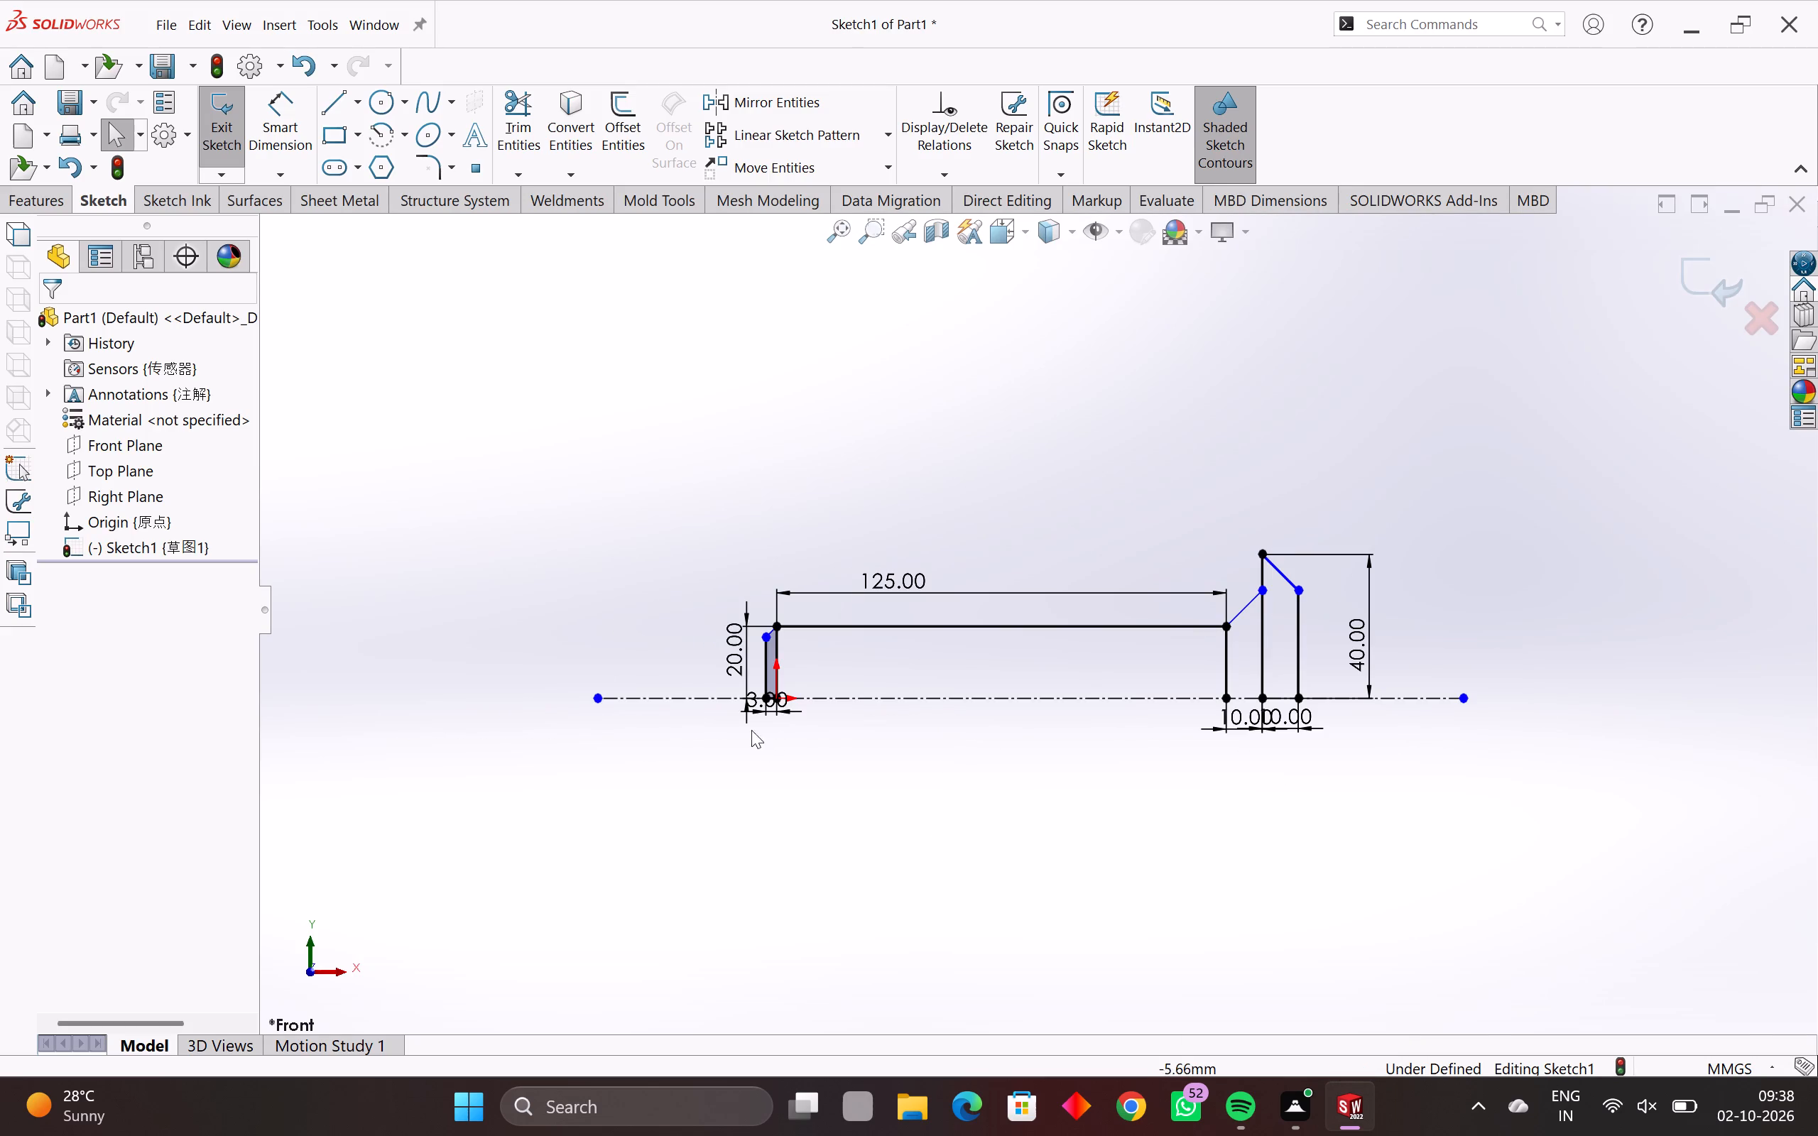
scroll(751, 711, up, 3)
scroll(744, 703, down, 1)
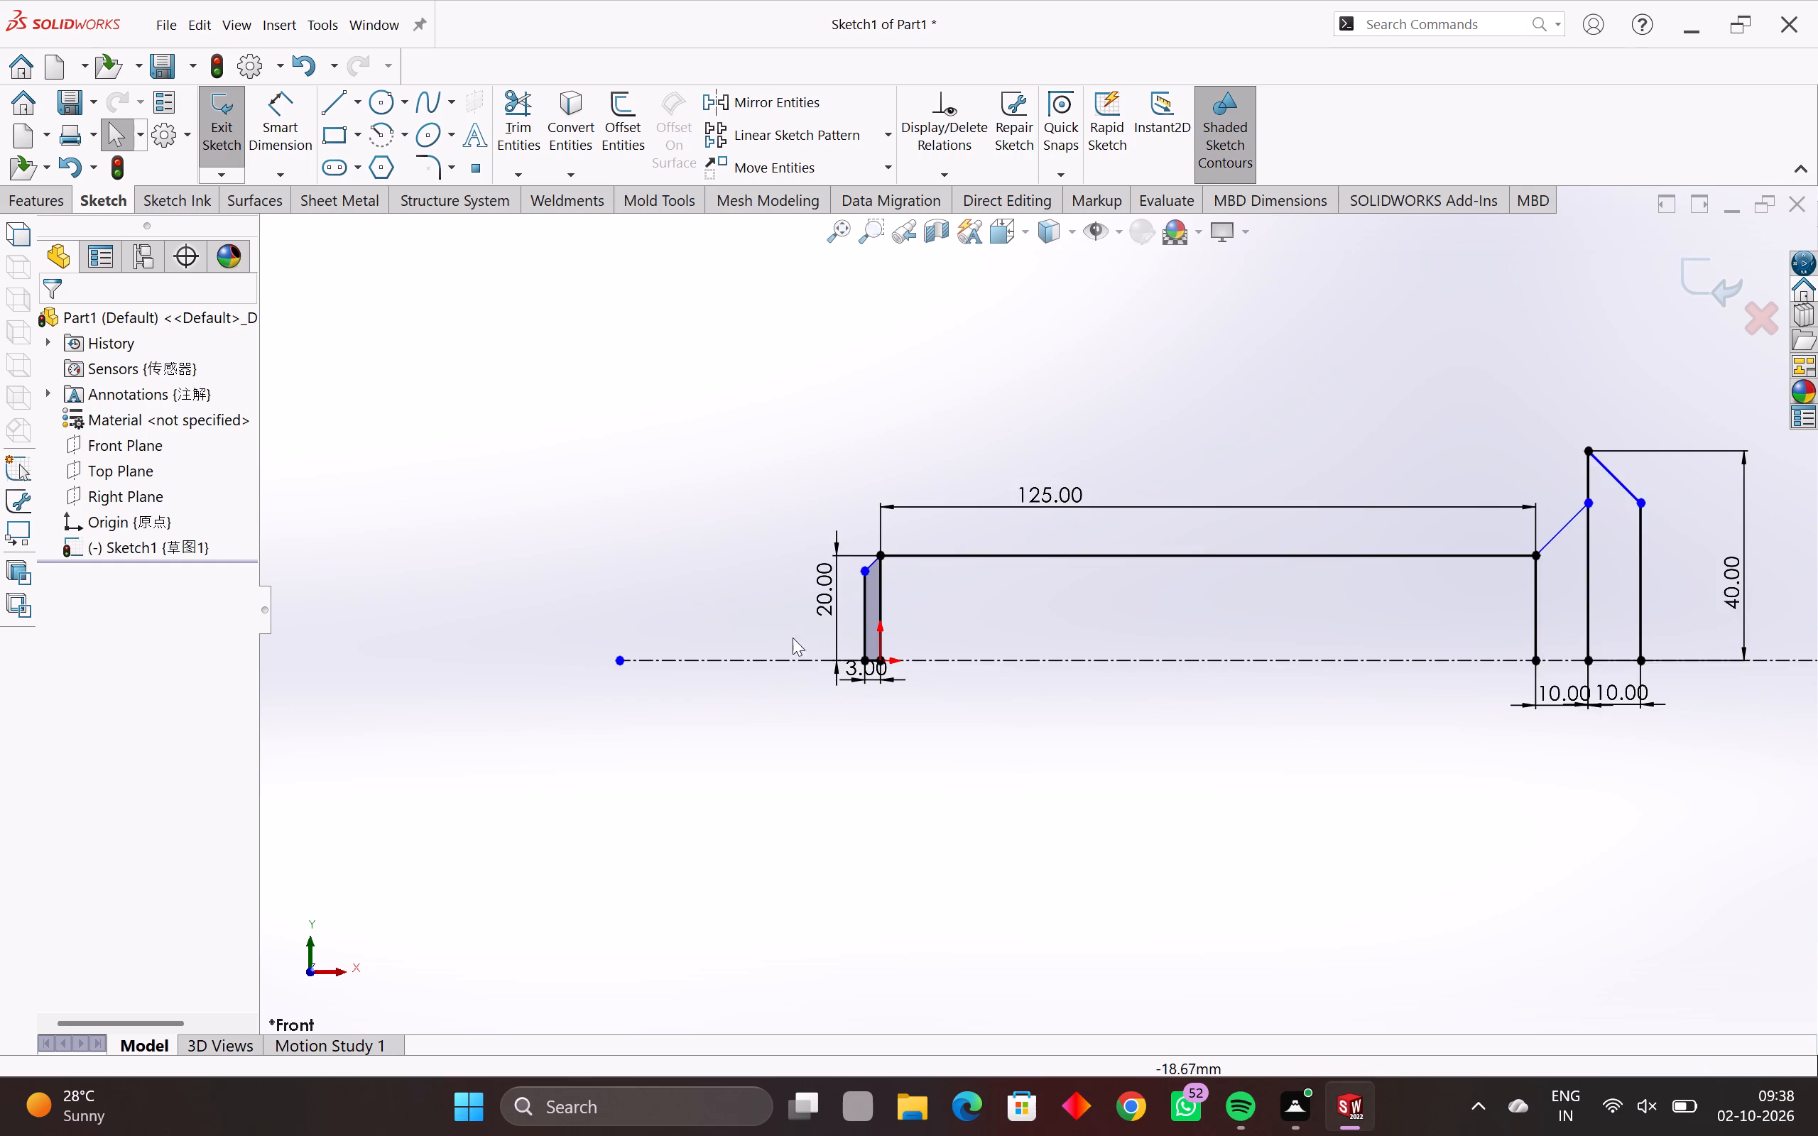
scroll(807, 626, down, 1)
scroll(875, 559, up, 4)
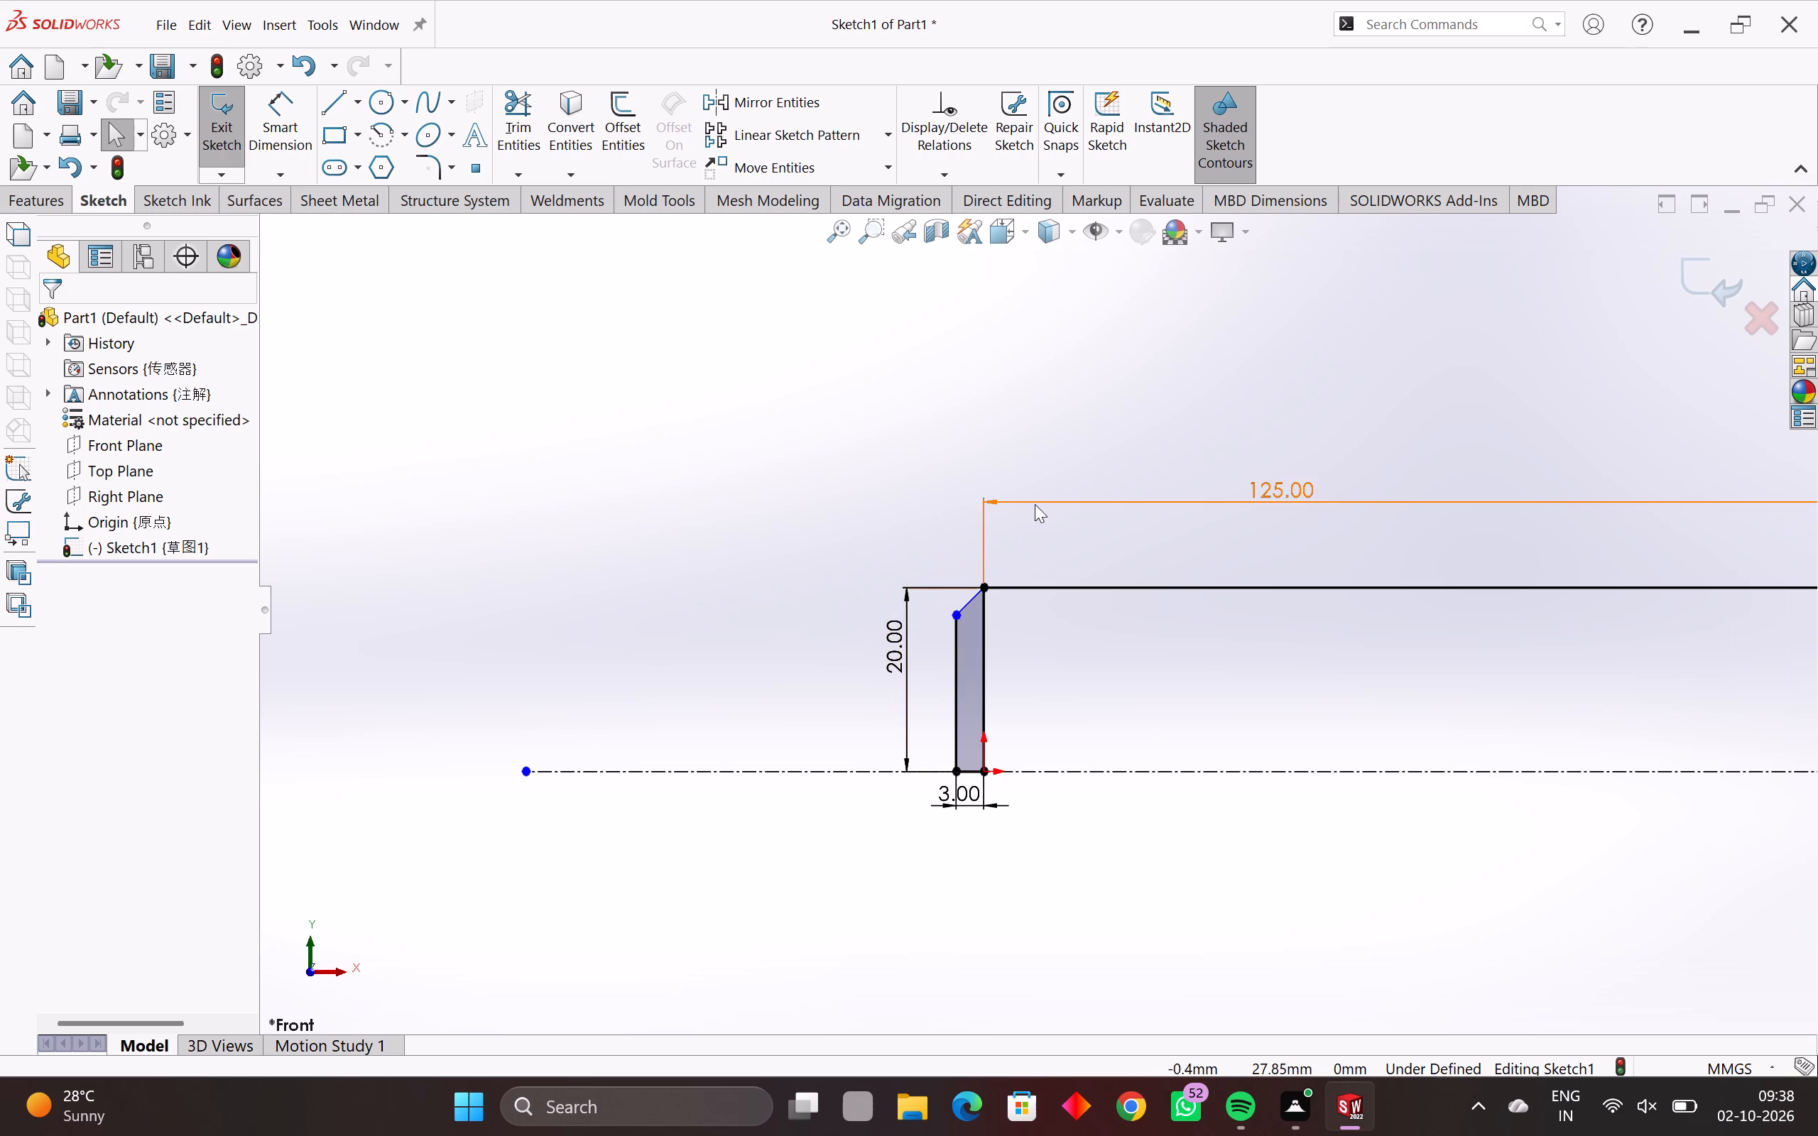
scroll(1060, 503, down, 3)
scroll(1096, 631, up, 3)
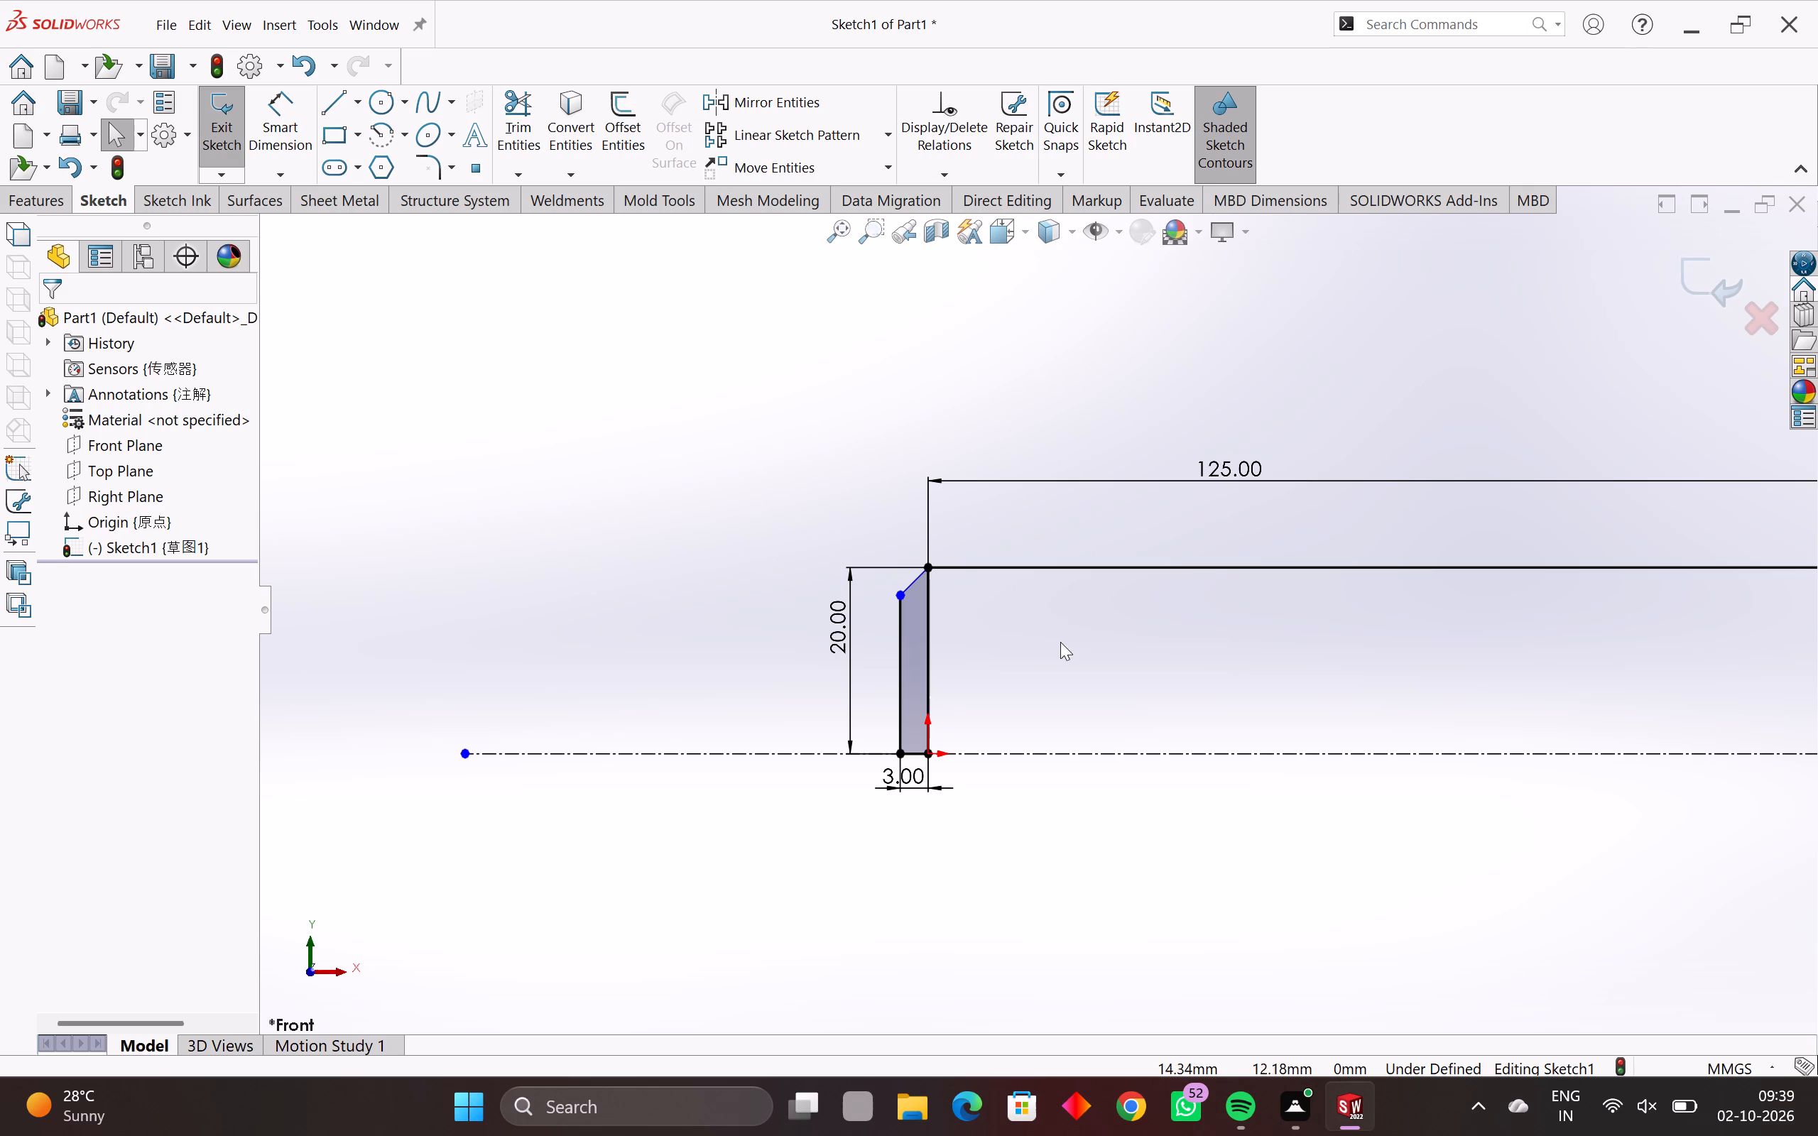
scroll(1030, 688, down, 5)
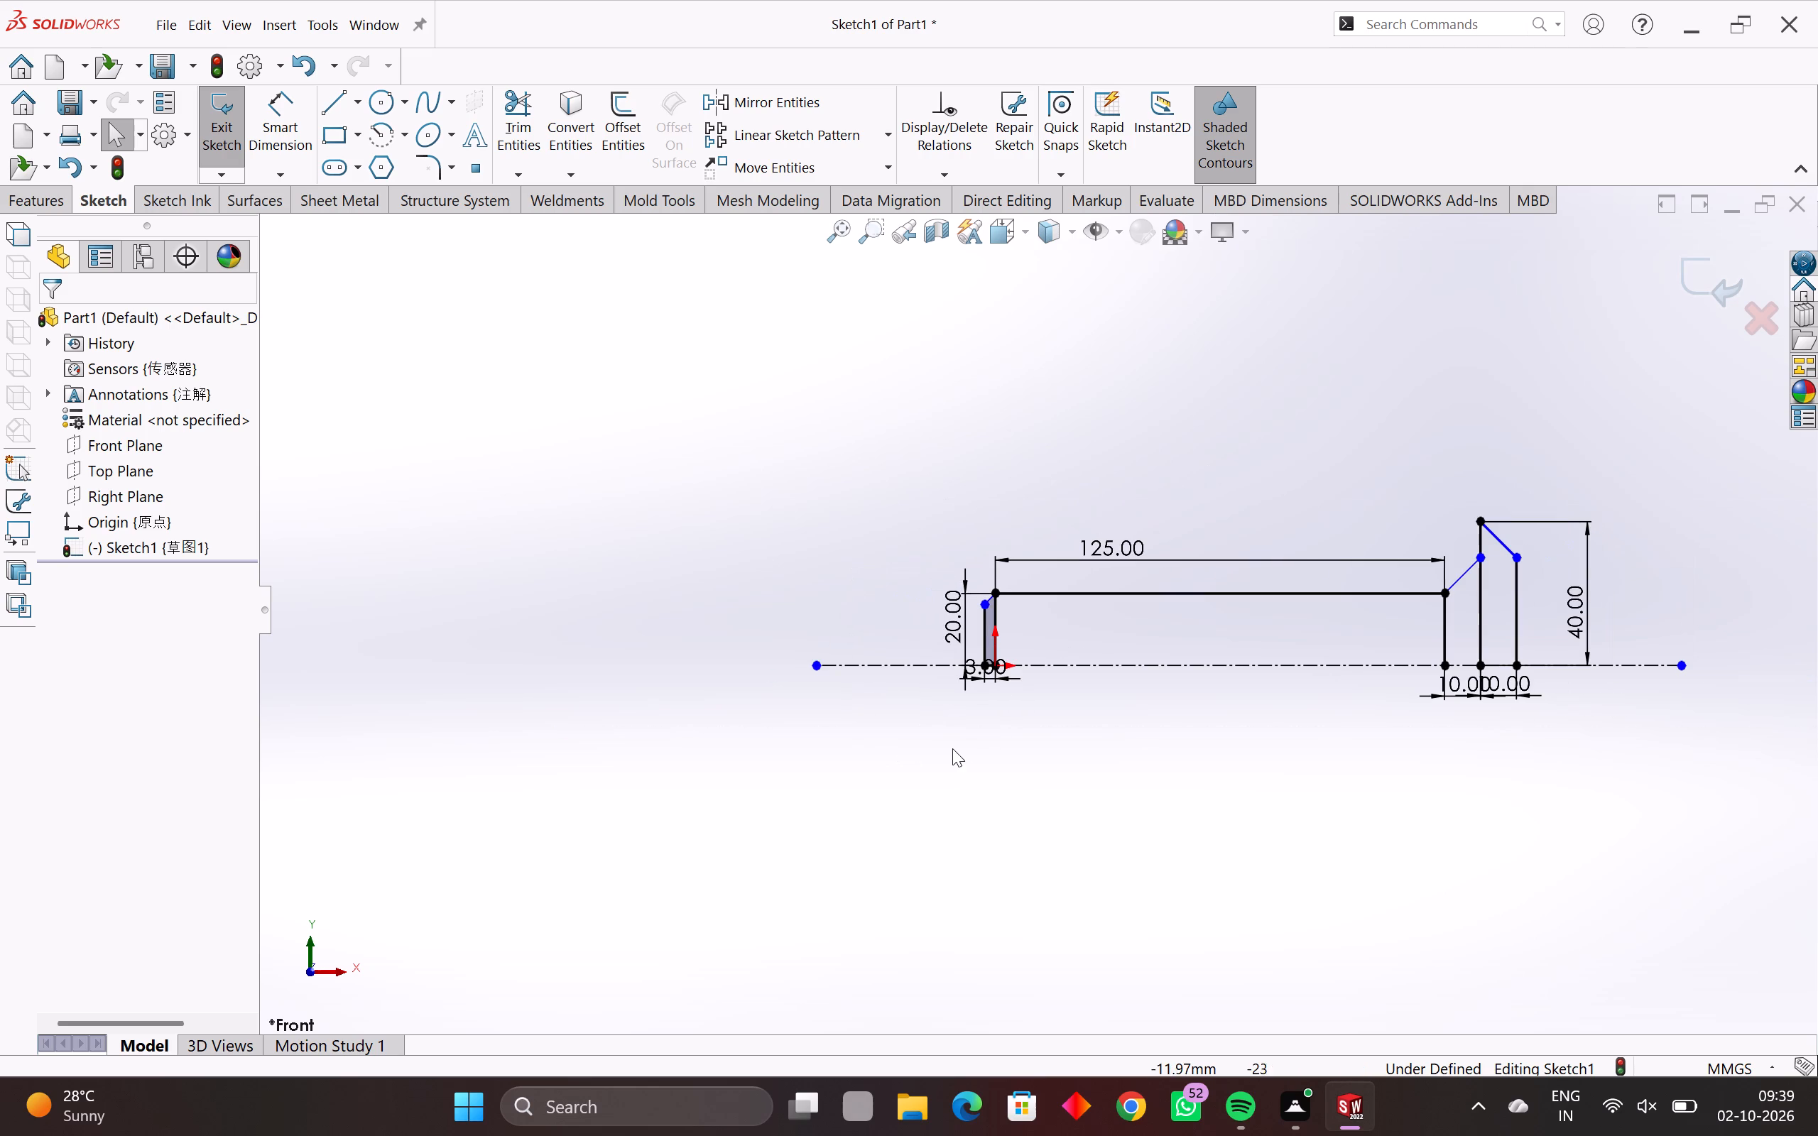
Sketch a horizontal line about 21.5 mm long outward from the origin-end vertical line, then a vertical line about 6.6 mm down to the centerline.
scroll(1022, 641, up, 3)
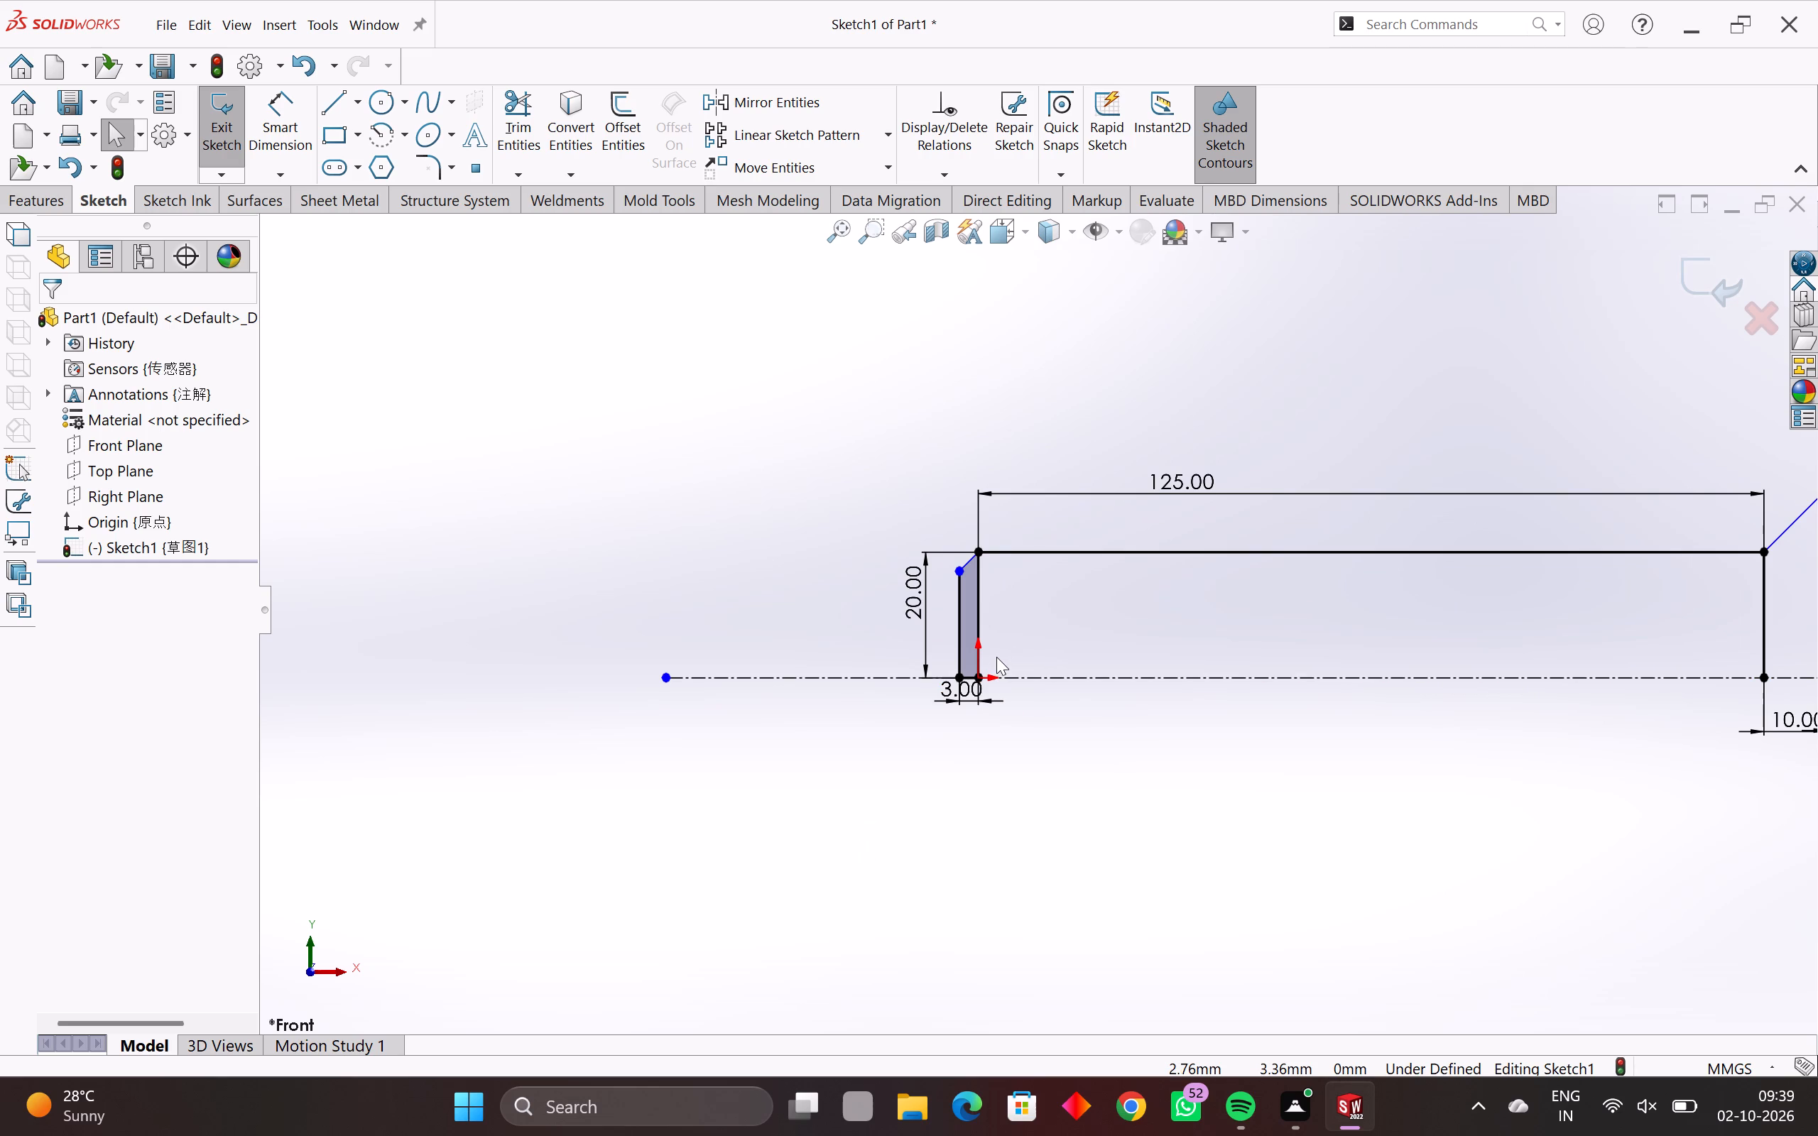
key(l)
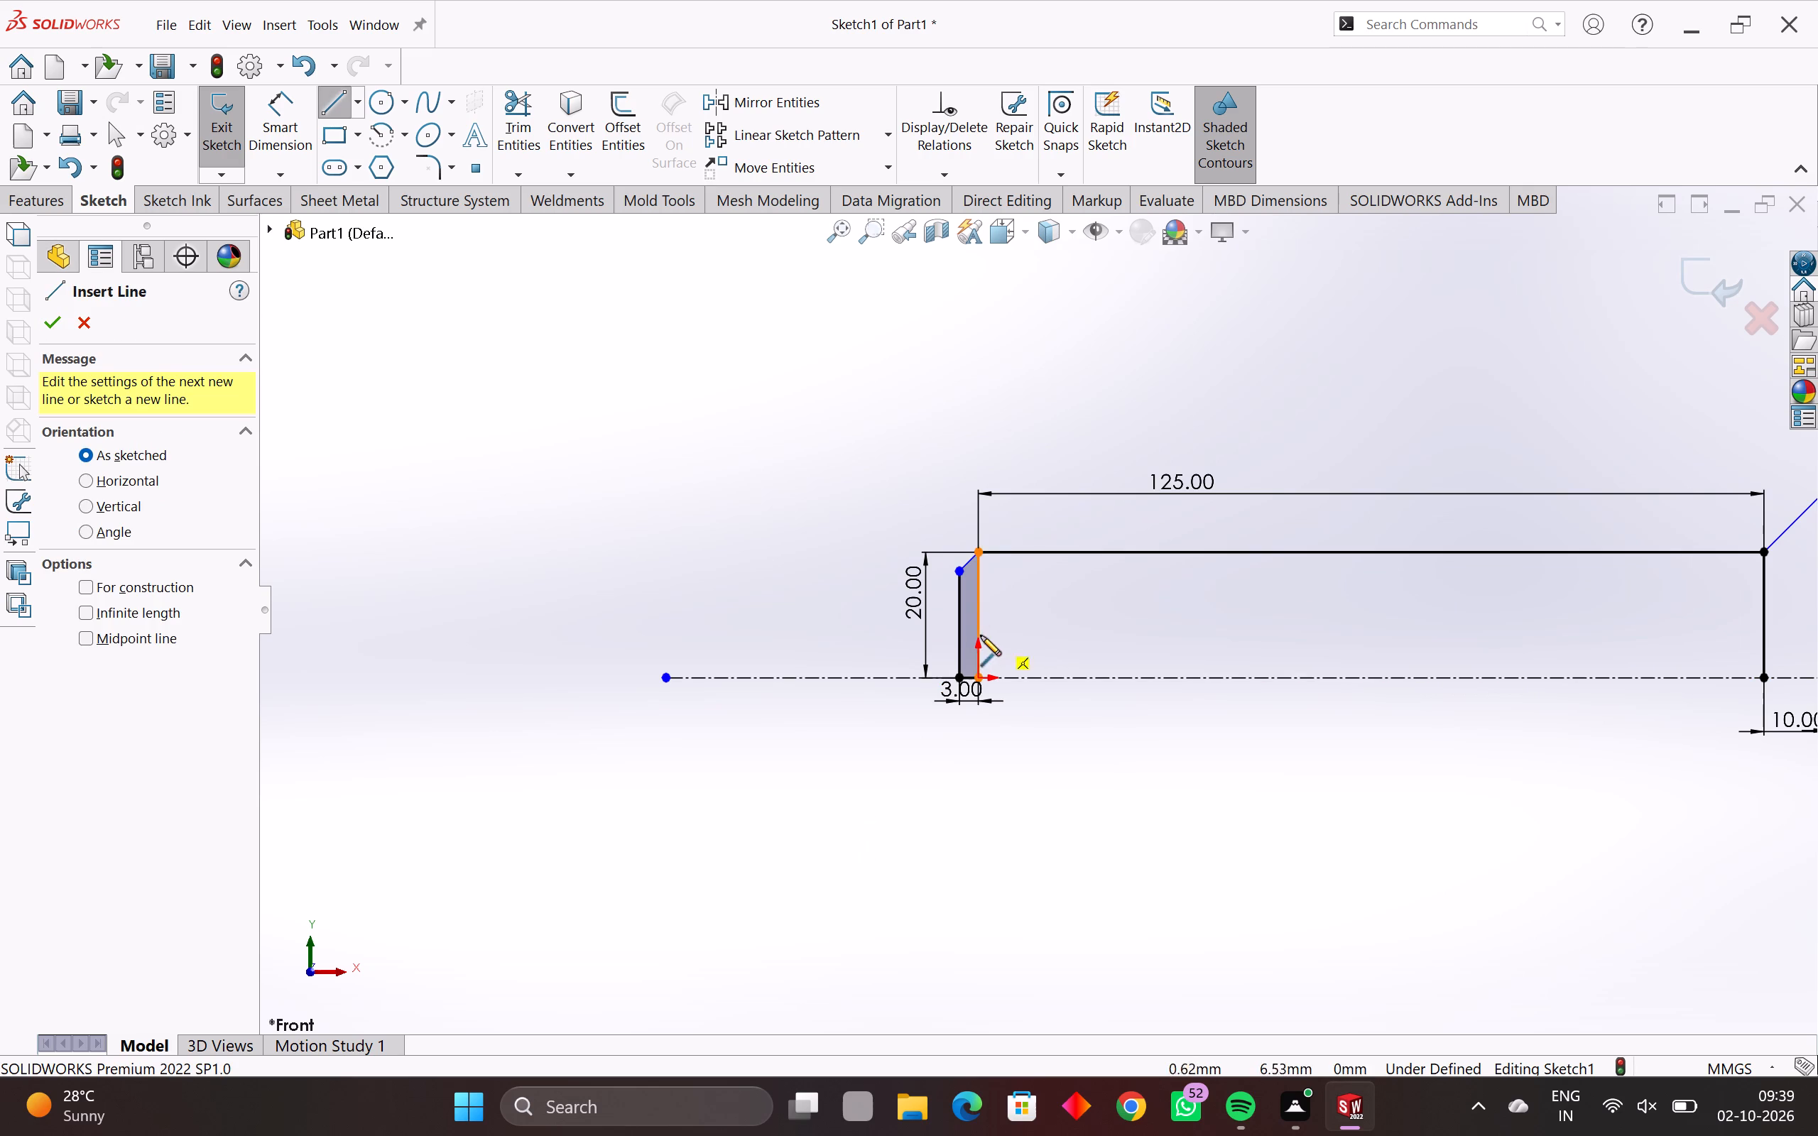
click(959, 636)
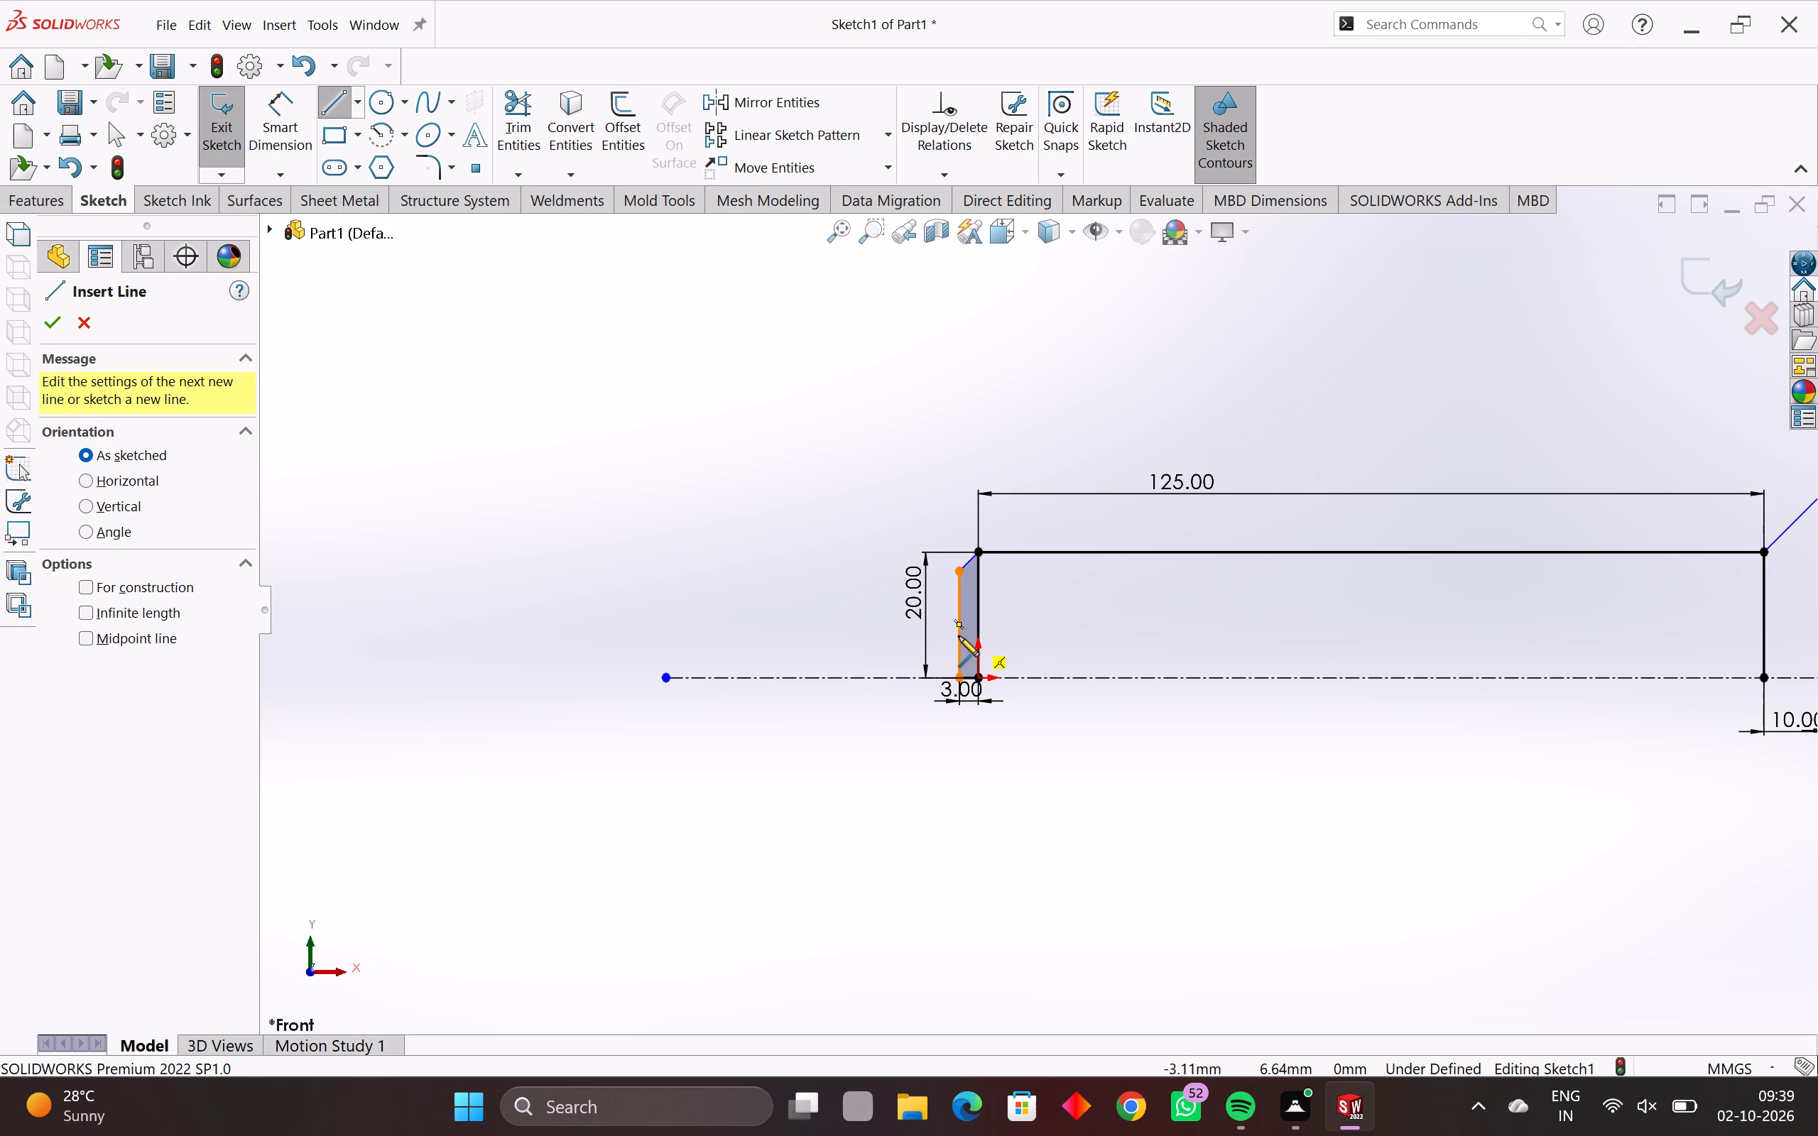
click(824, 635)
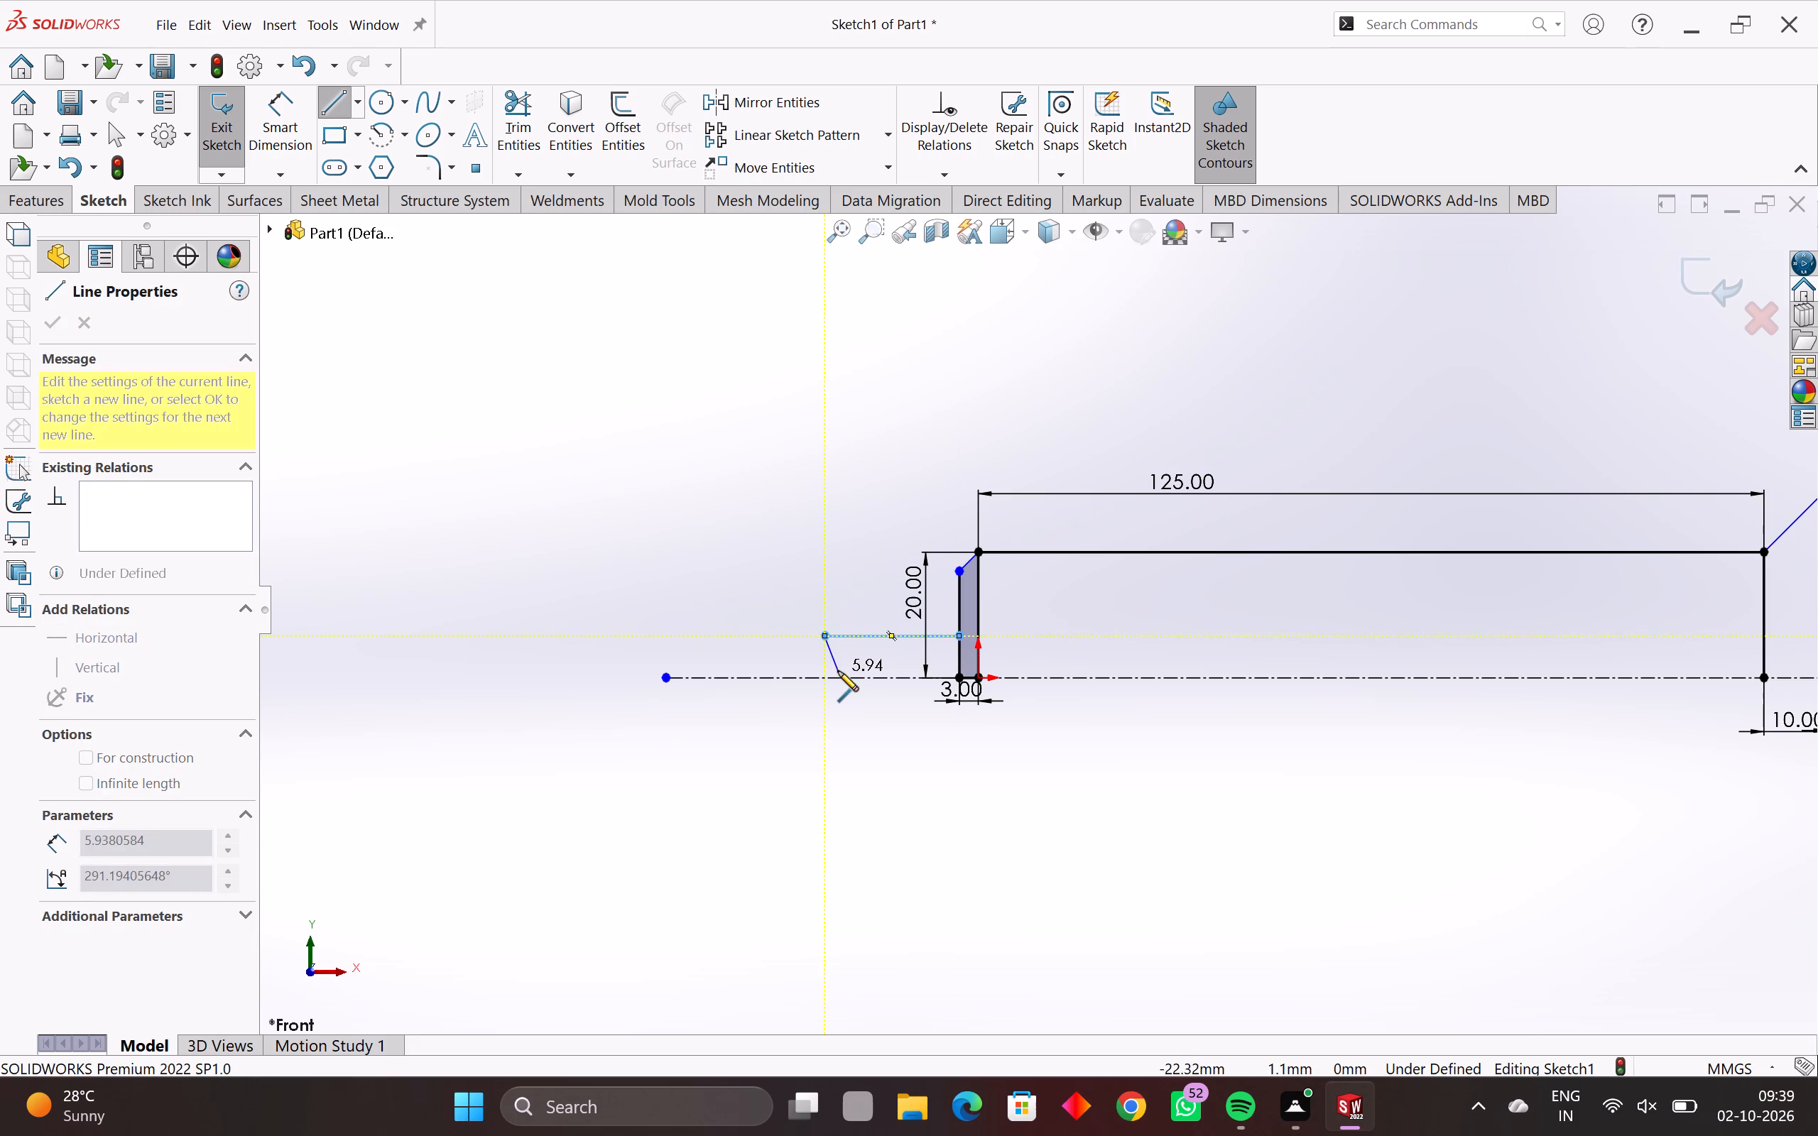
click(827, 674)
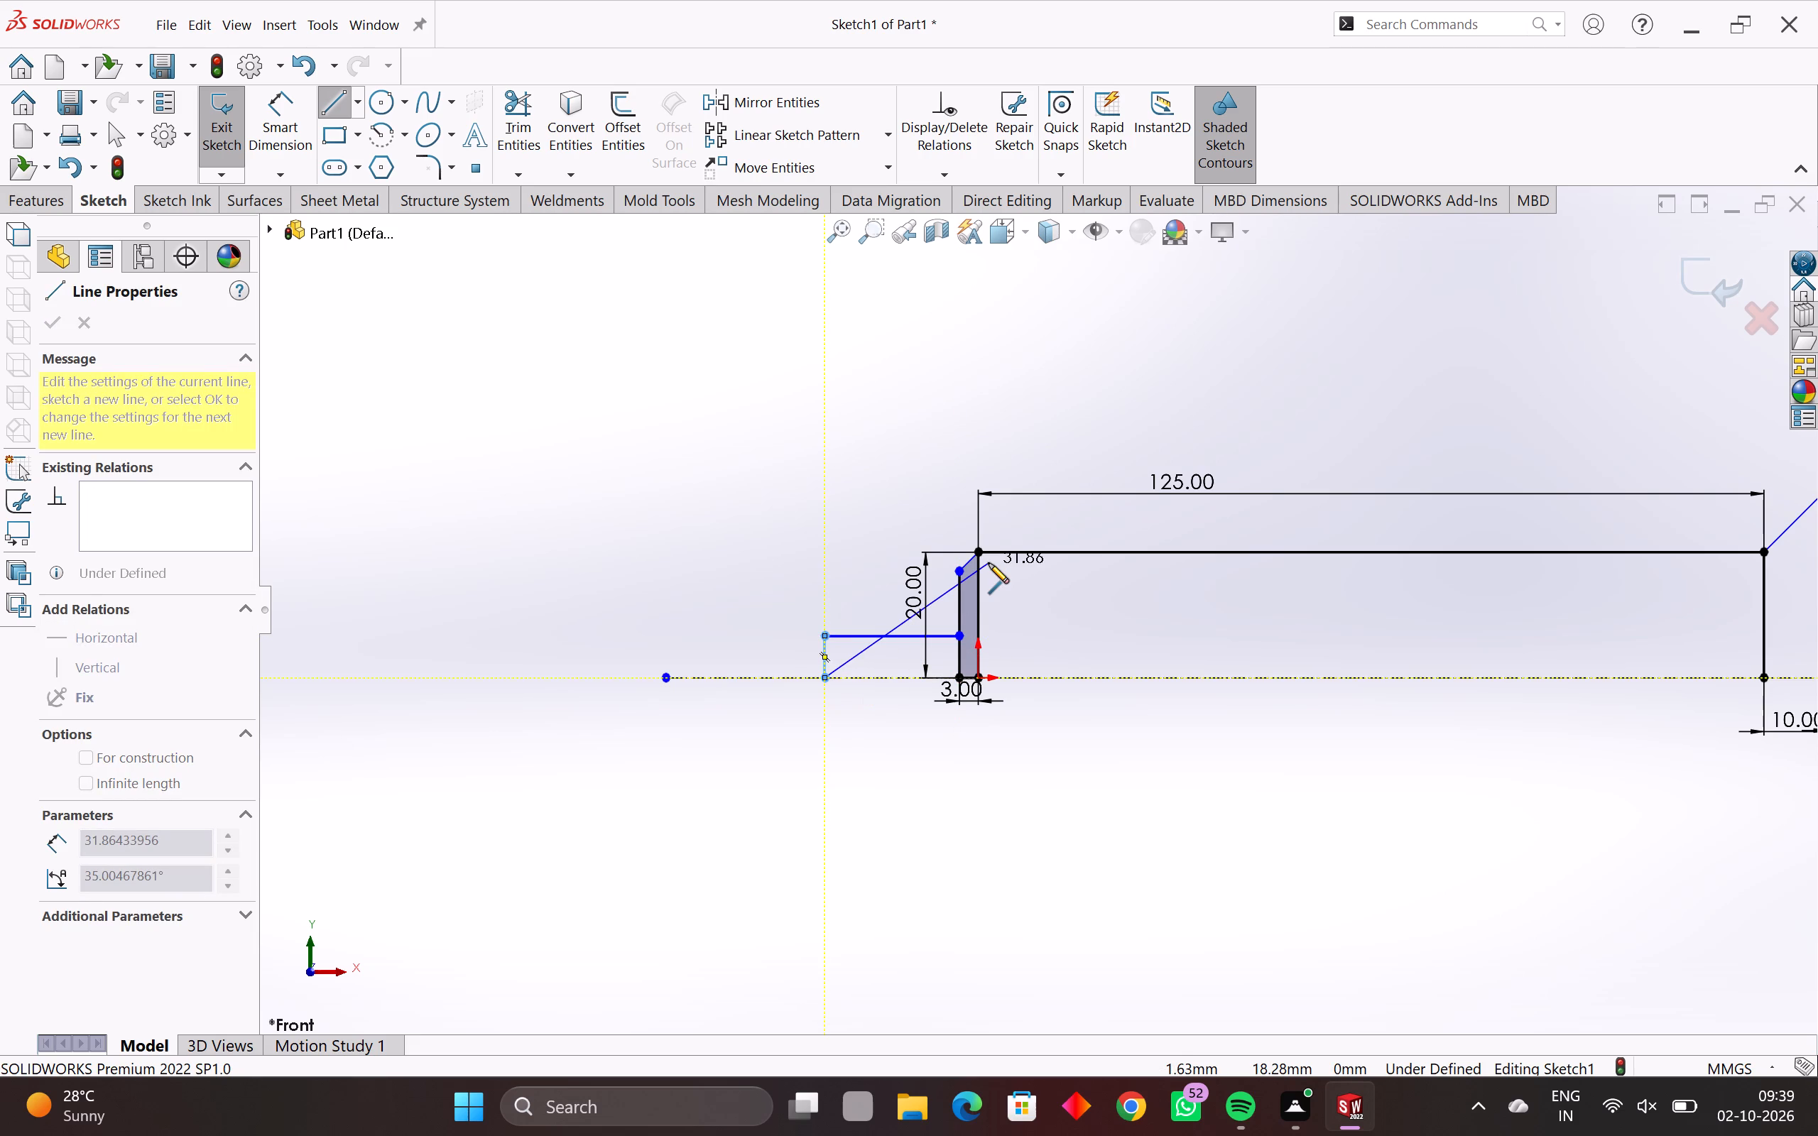
key(Escape)
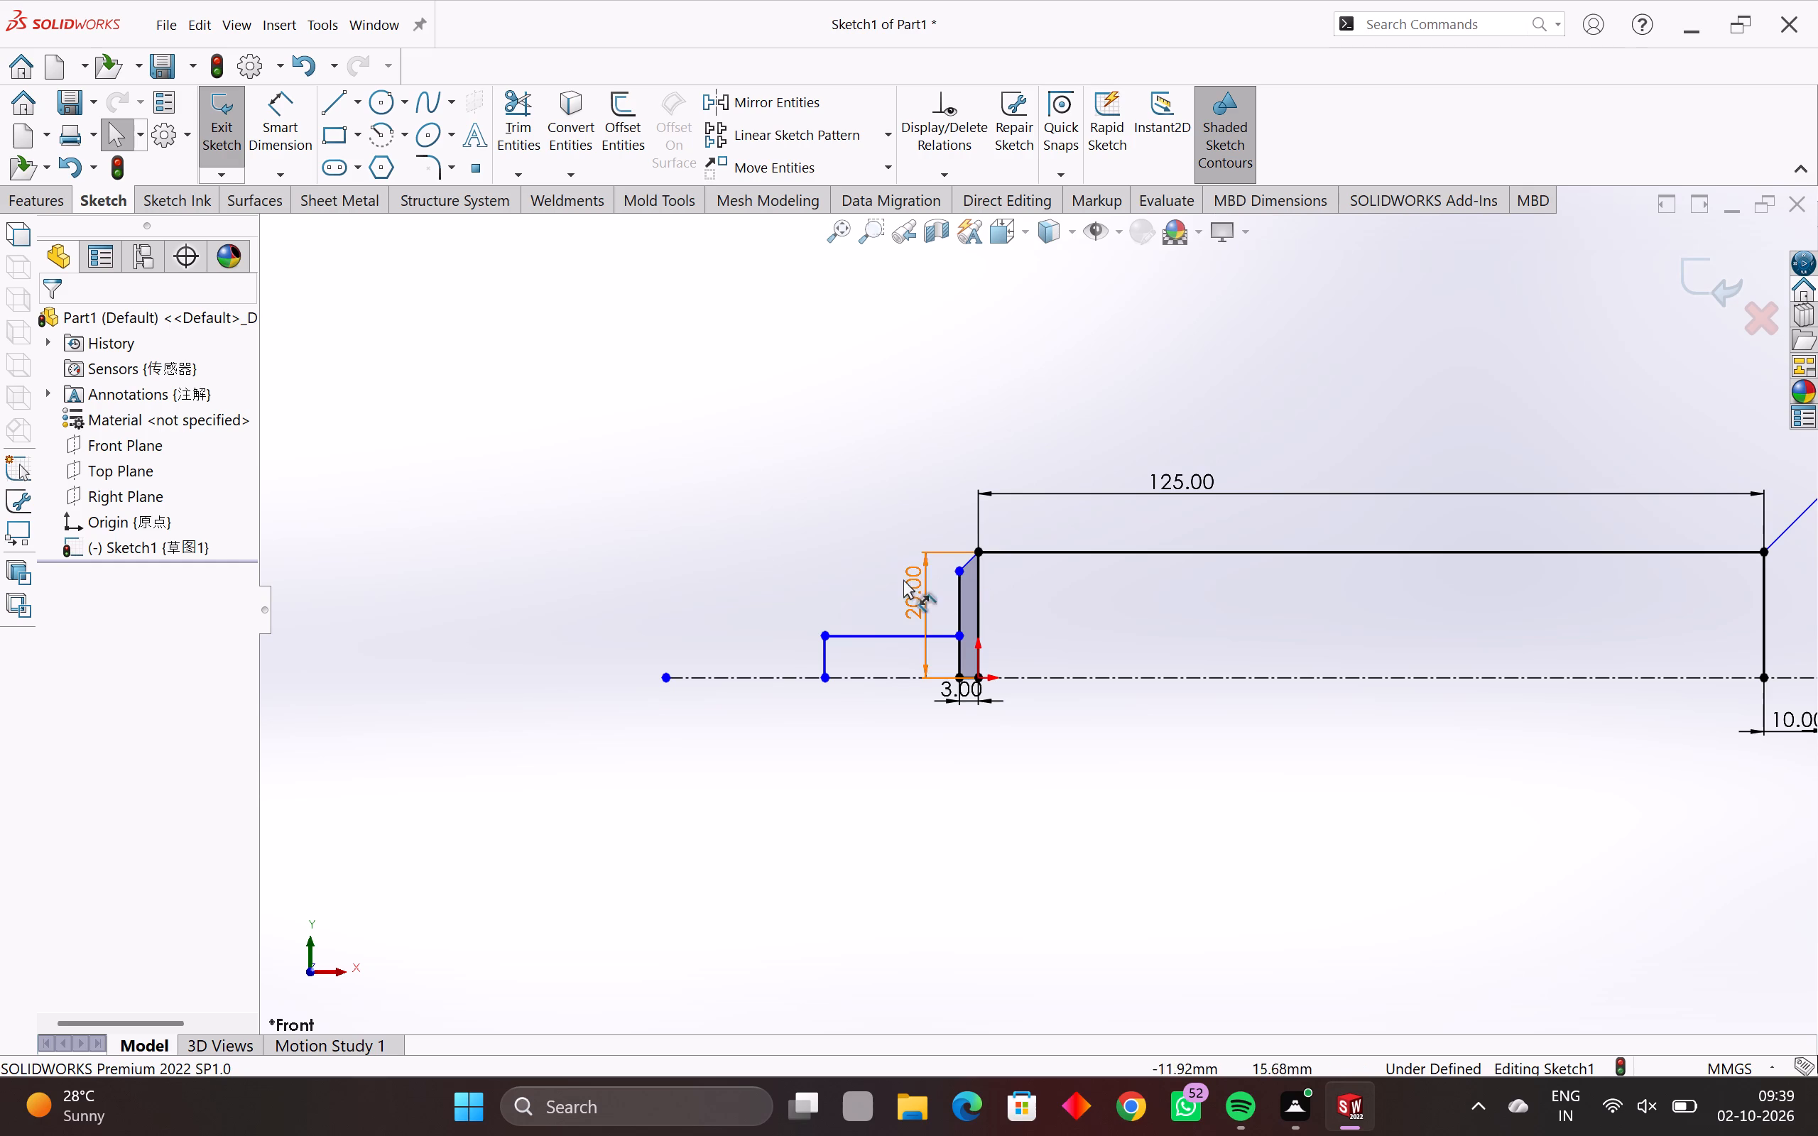
Dimension the new horizontal line at the origin end at 25 mm.
click(271, 110)
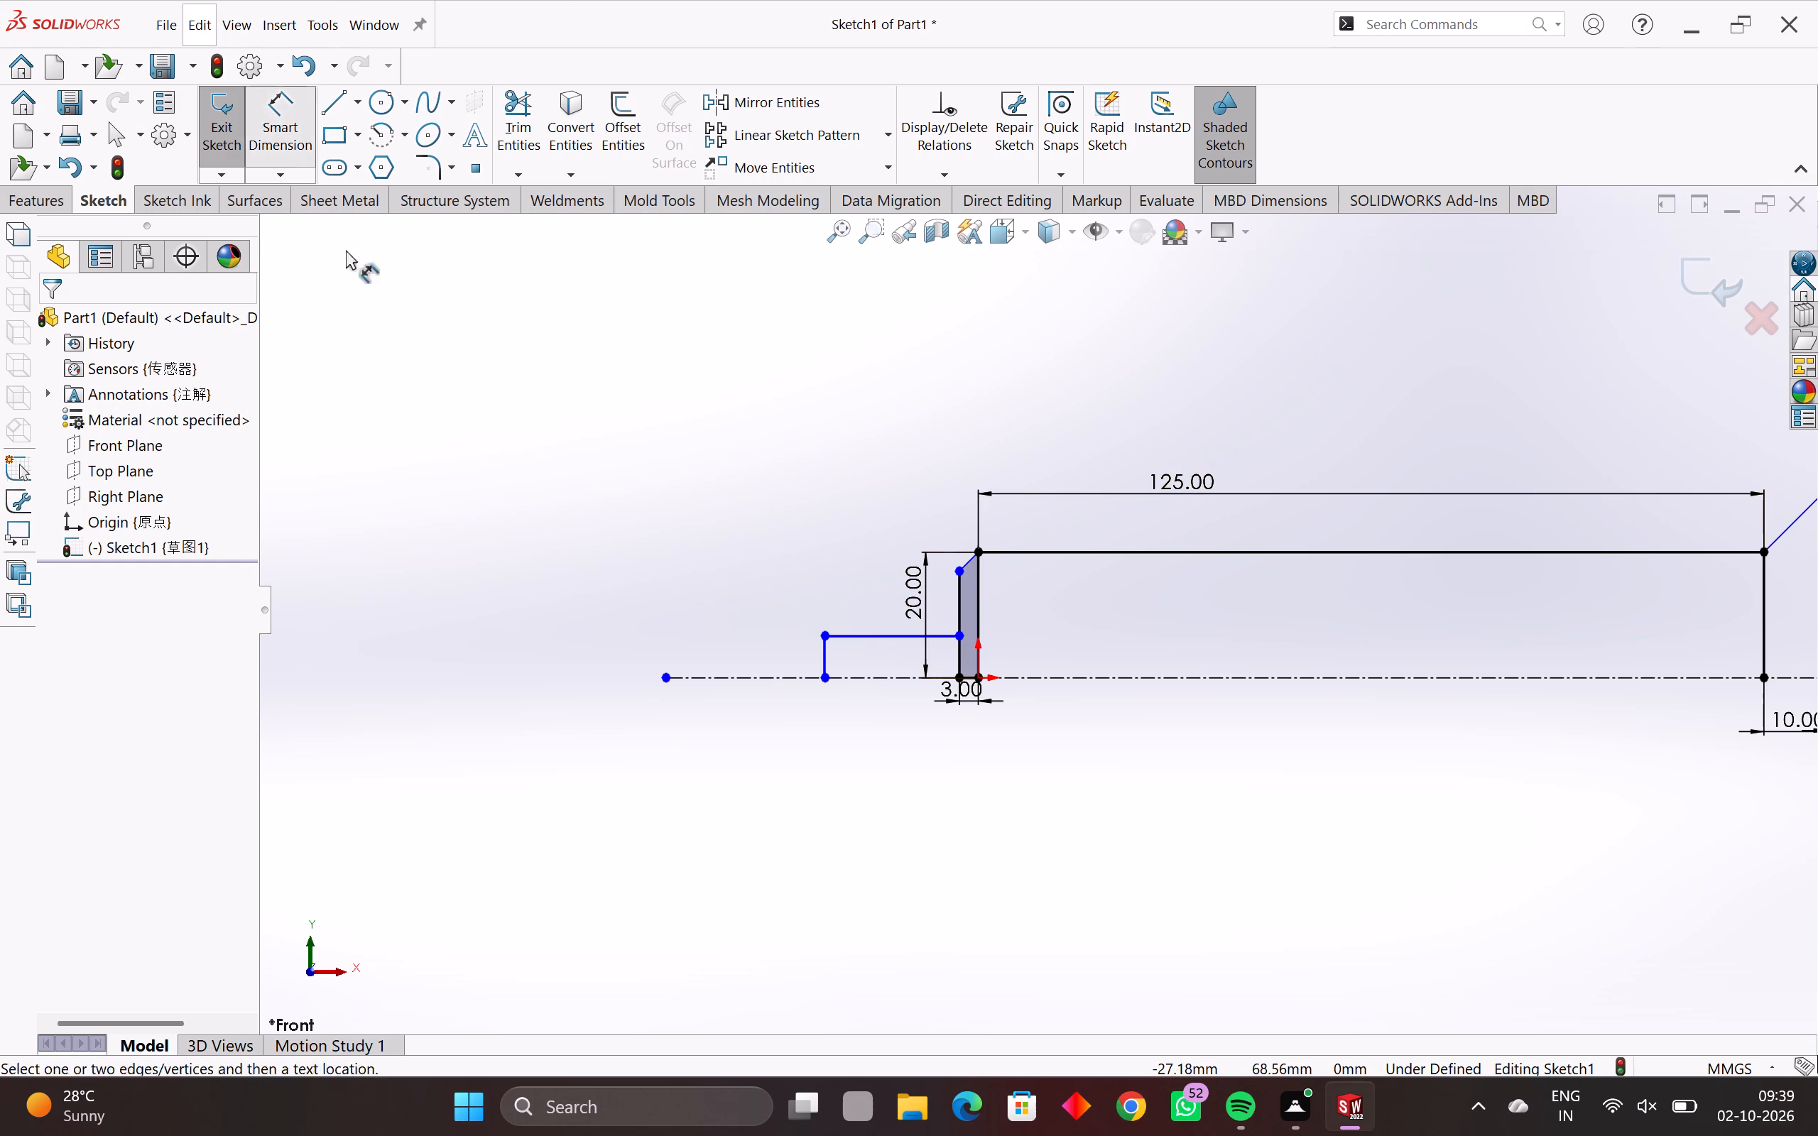
click(844, 633)
click(832, 567)
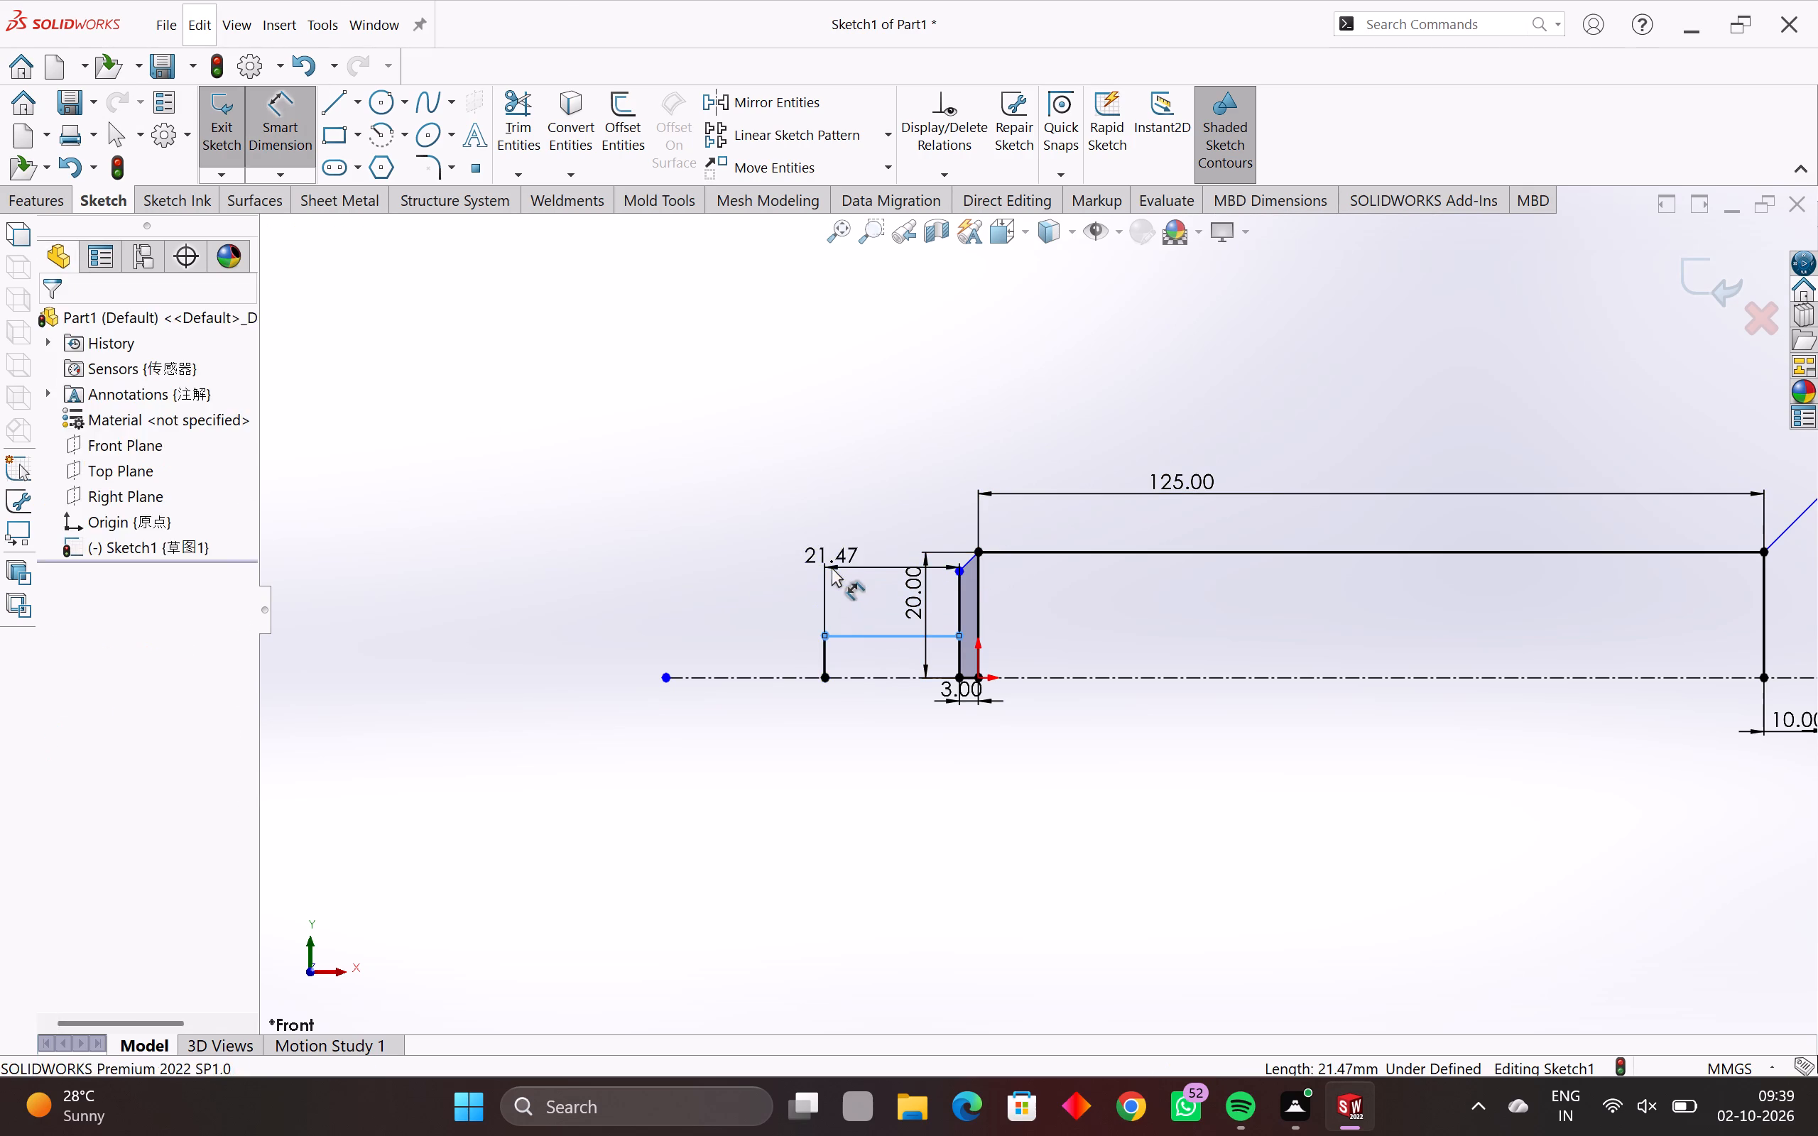
text(25)
key(Return)
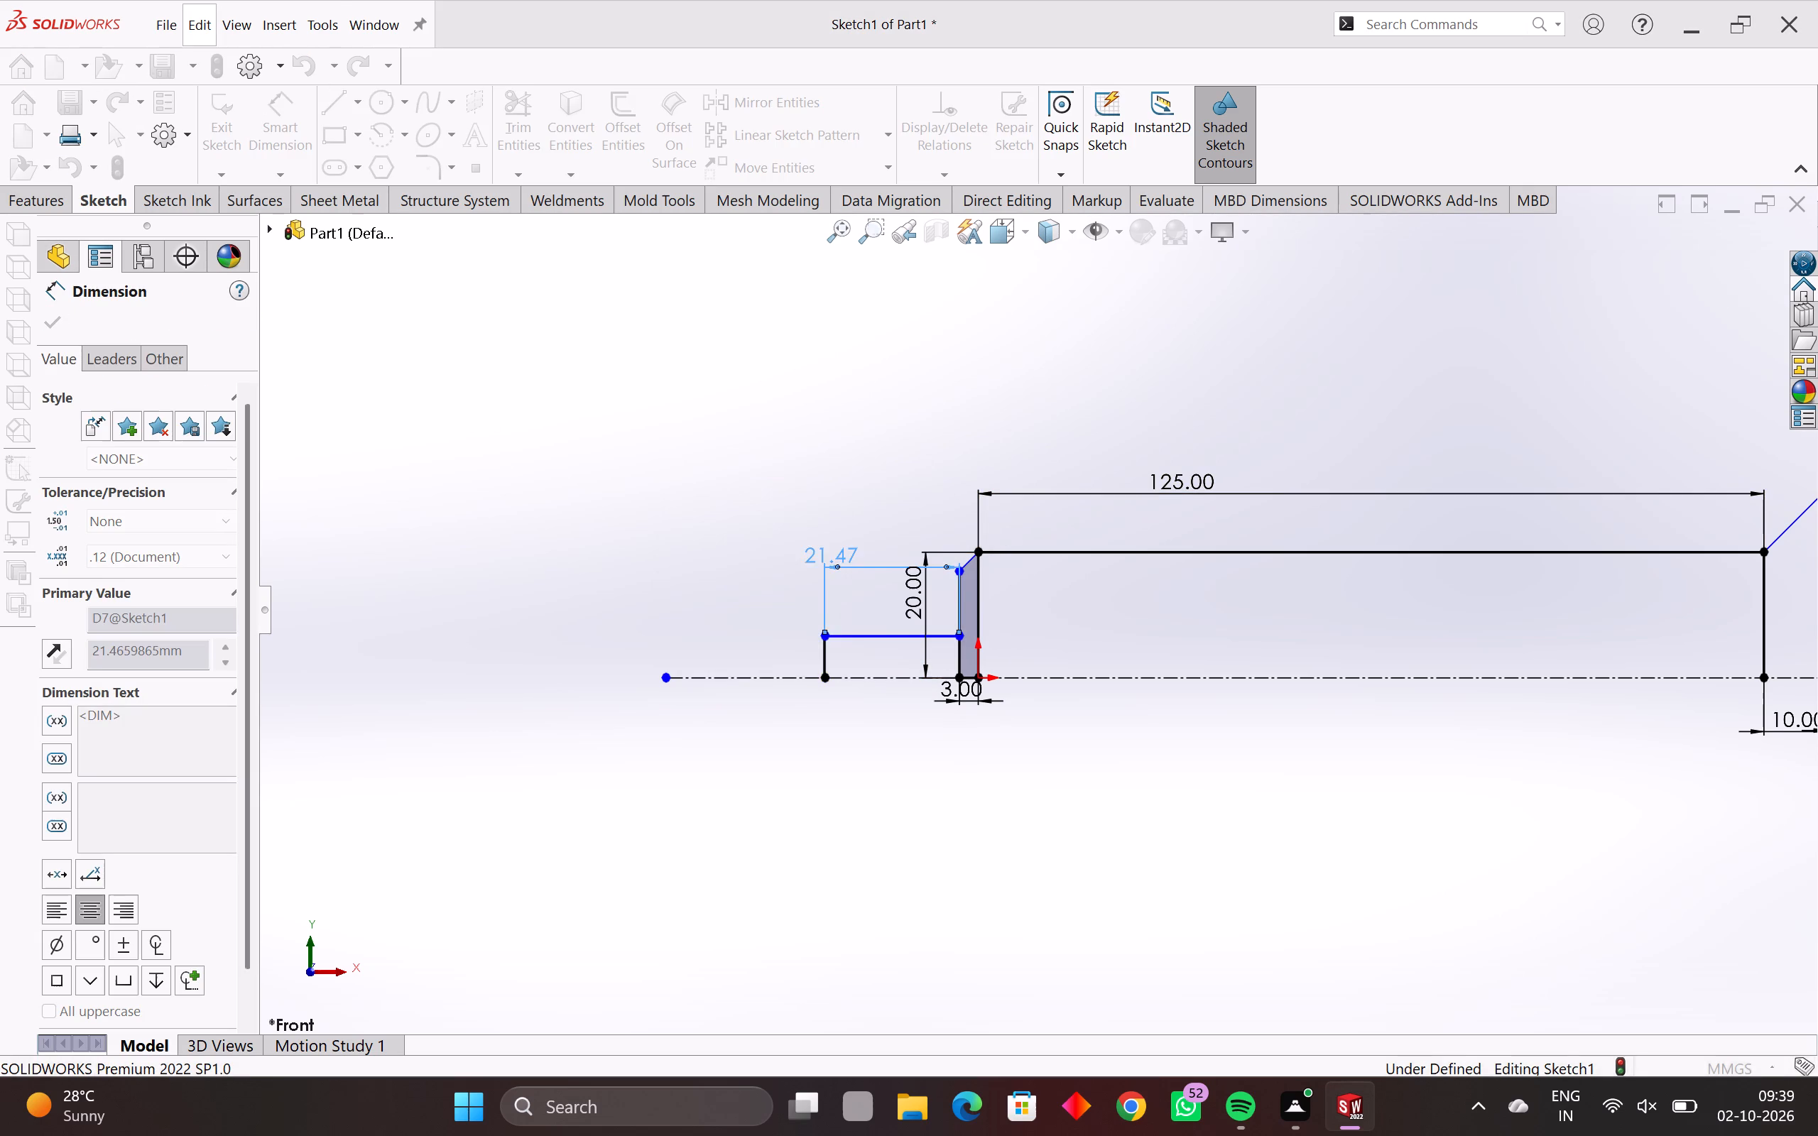
Dimension the new vertical end line, from the 25 mm line down to the centerline, at 7.5 mm.
click(800, 653)
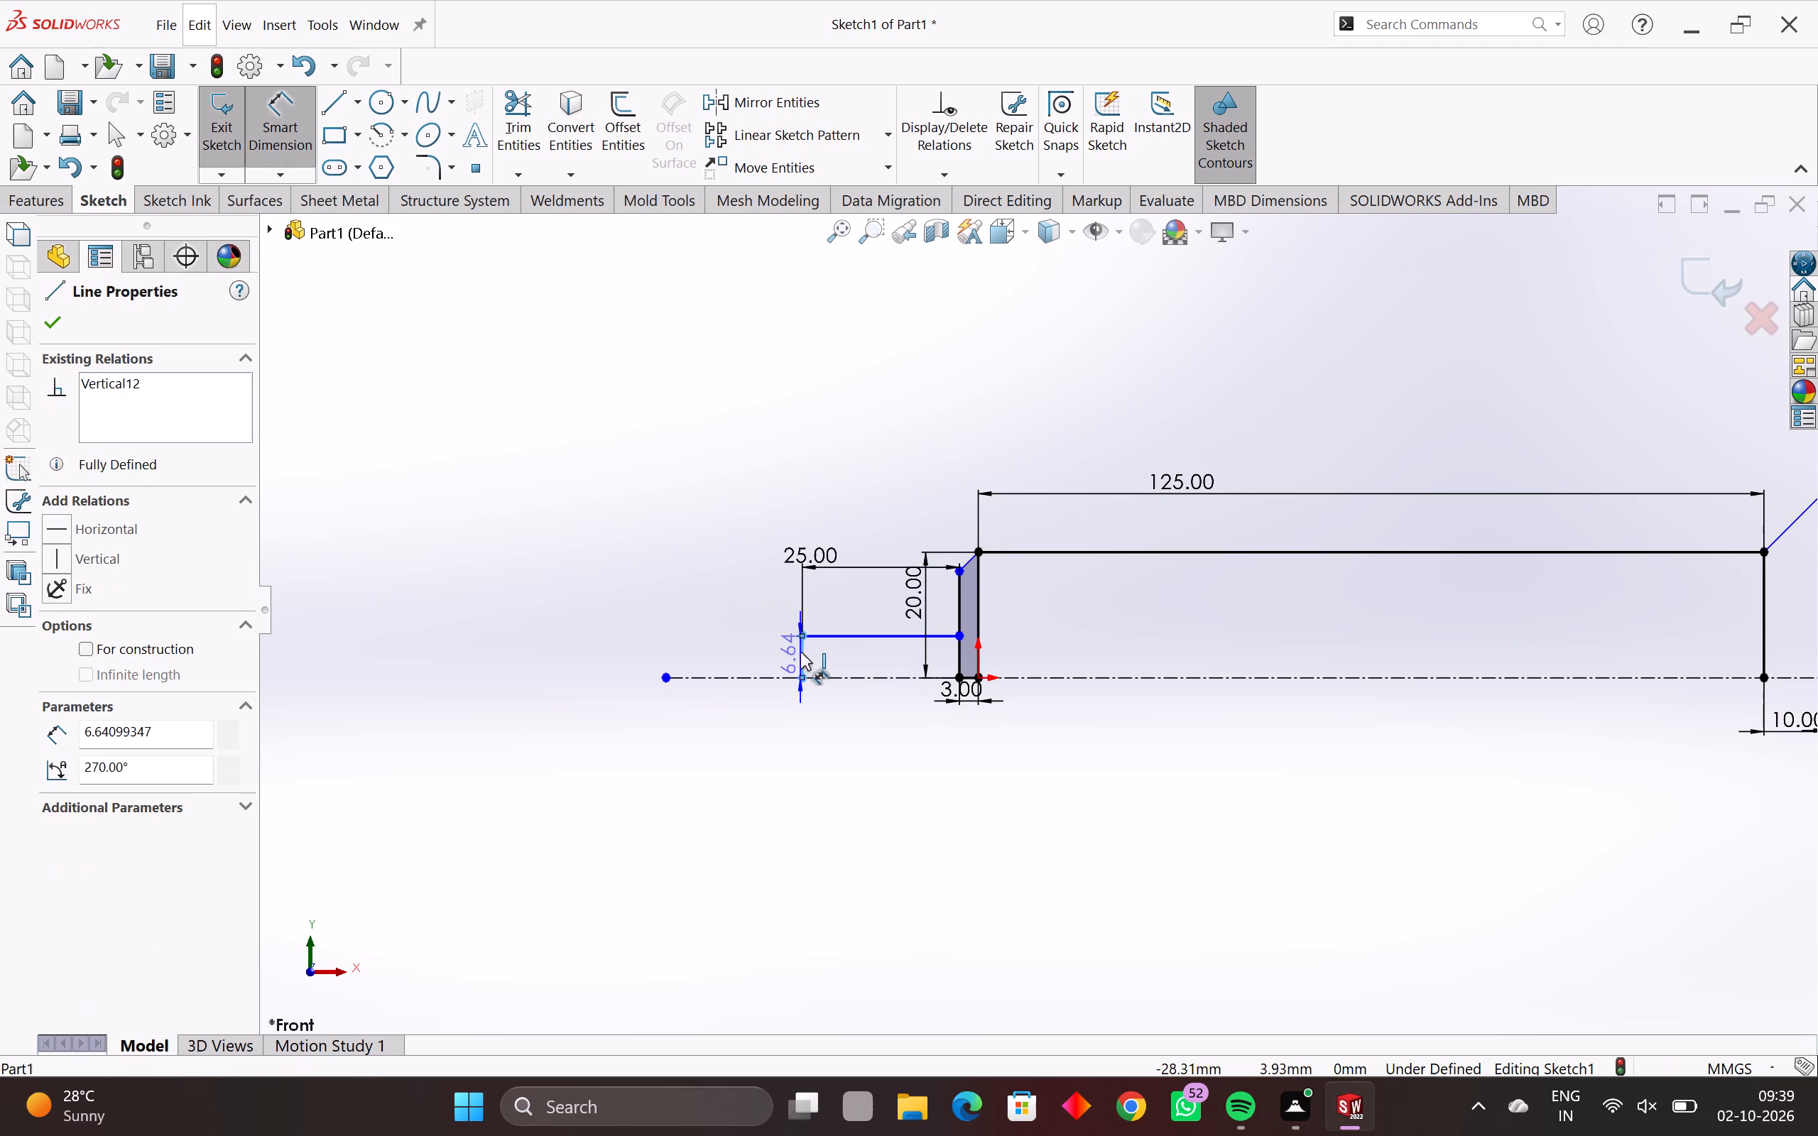
click(766, 640)
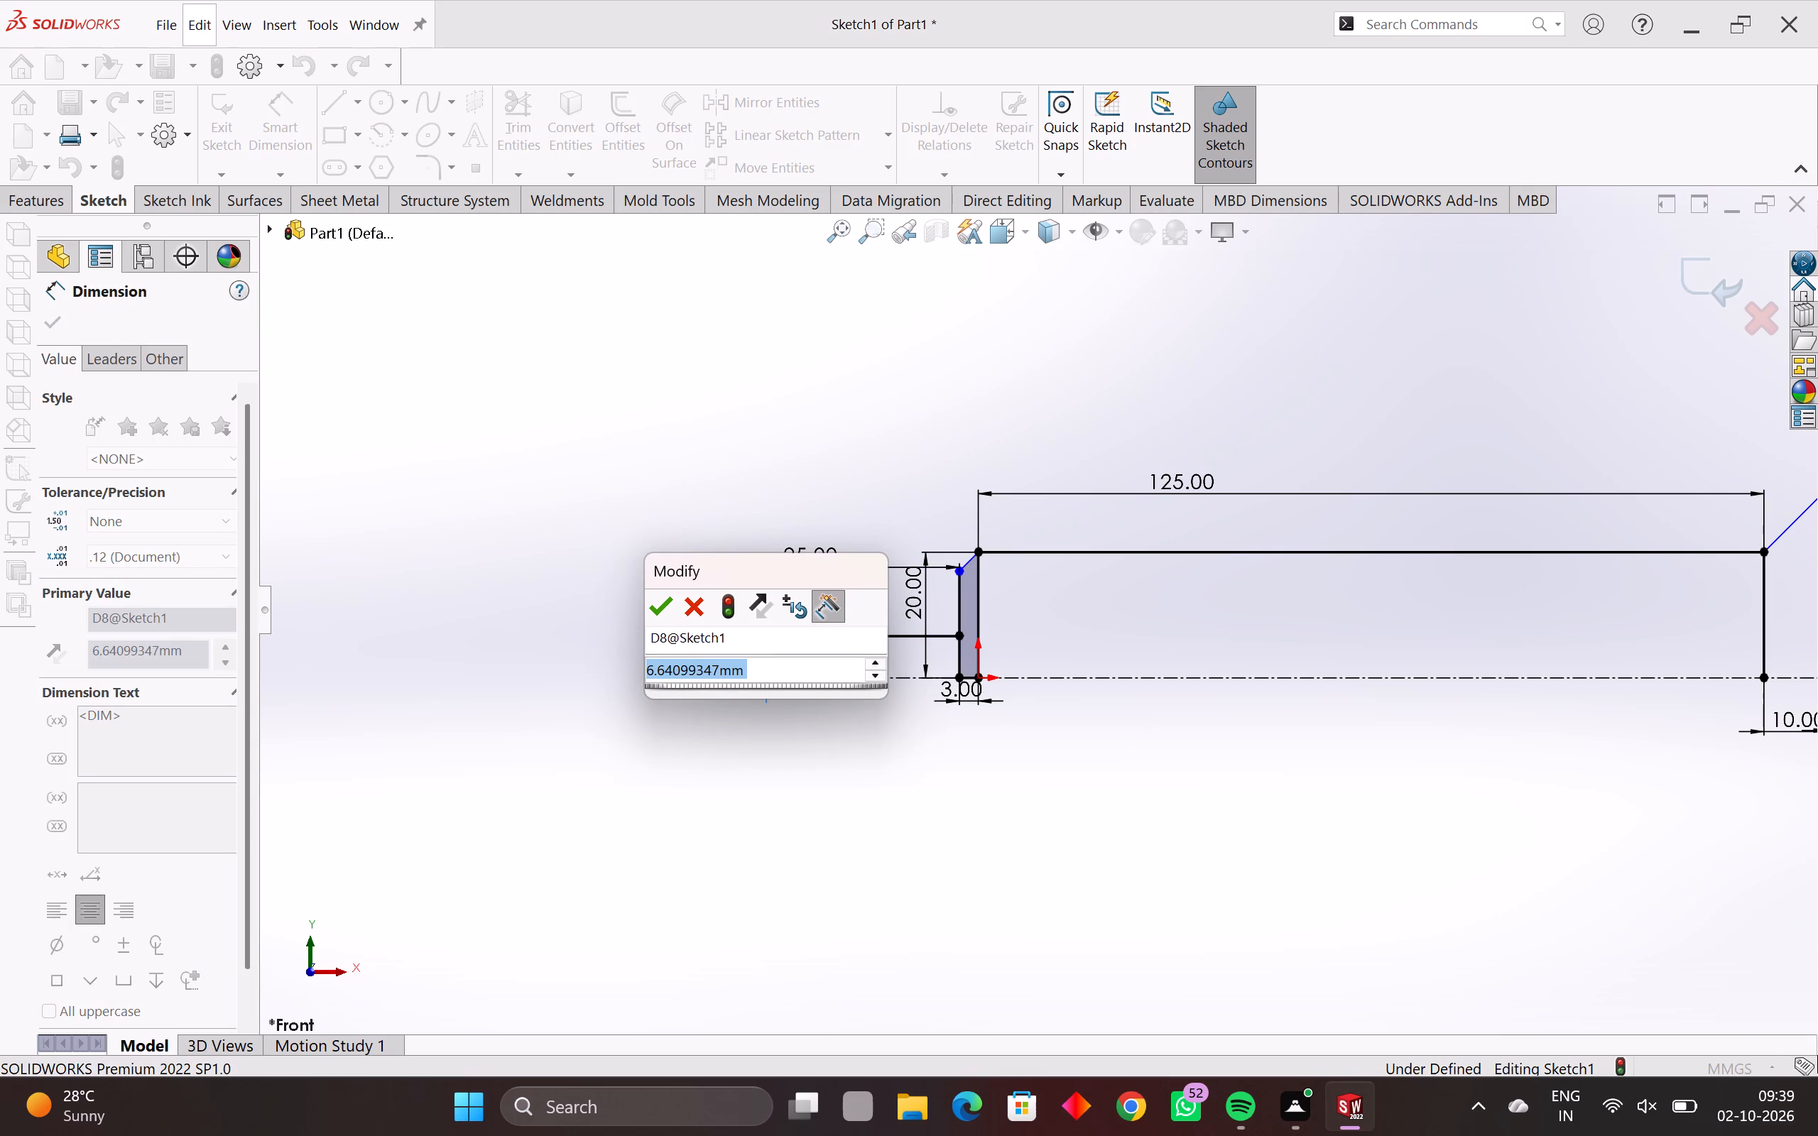
text(7.5)
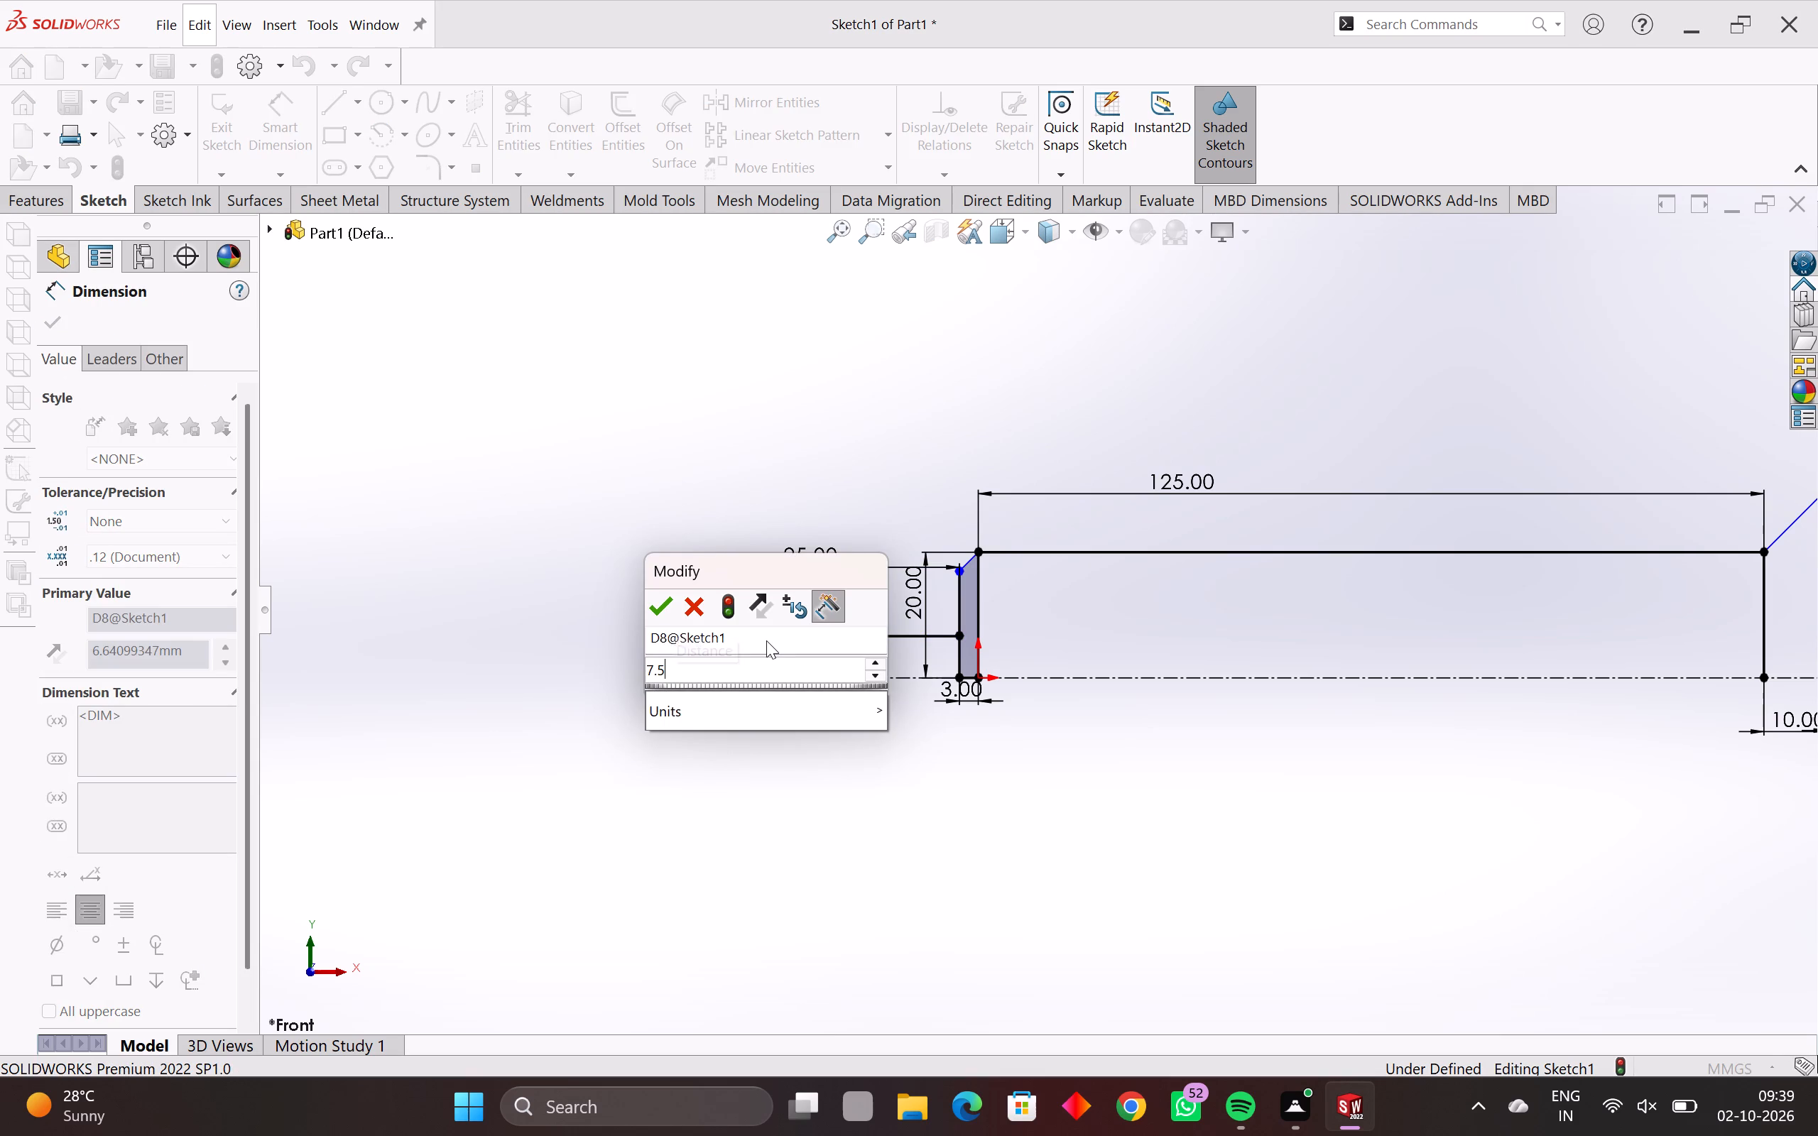
key(Return)
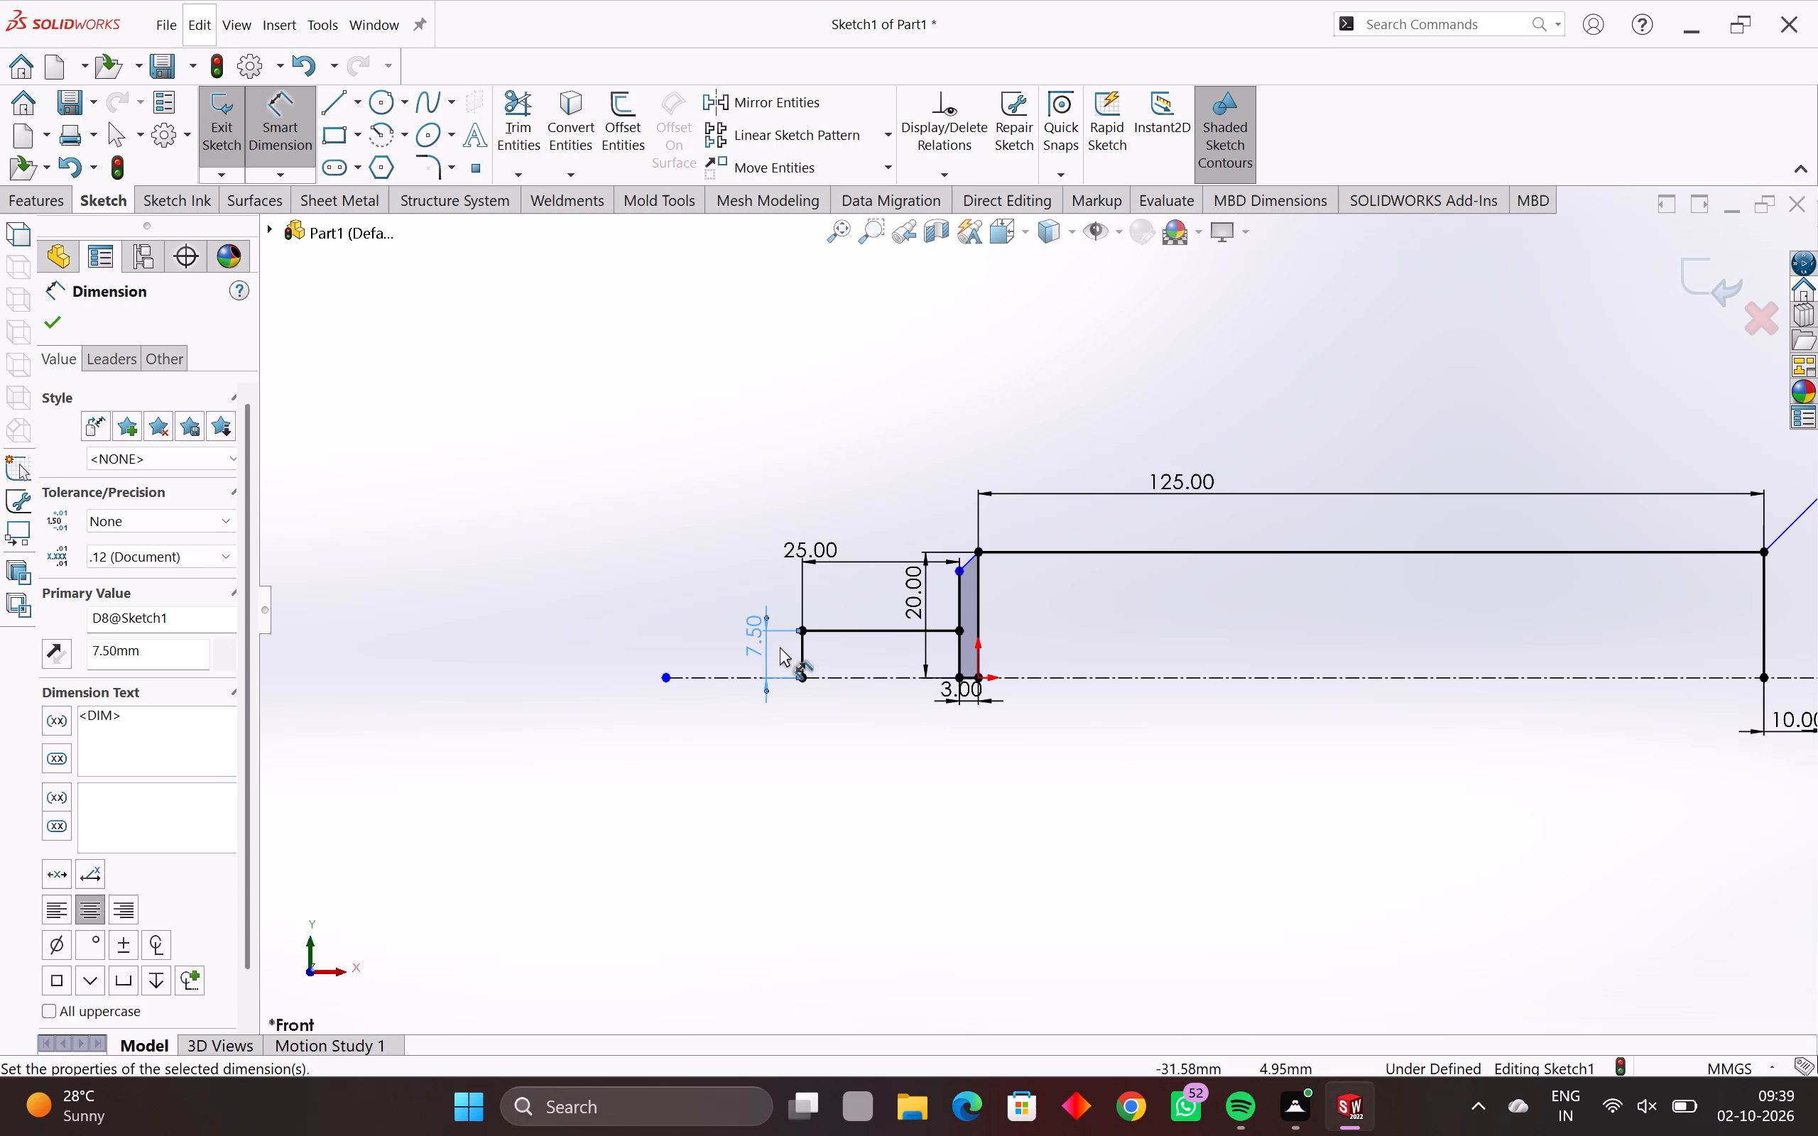
key(Escape)
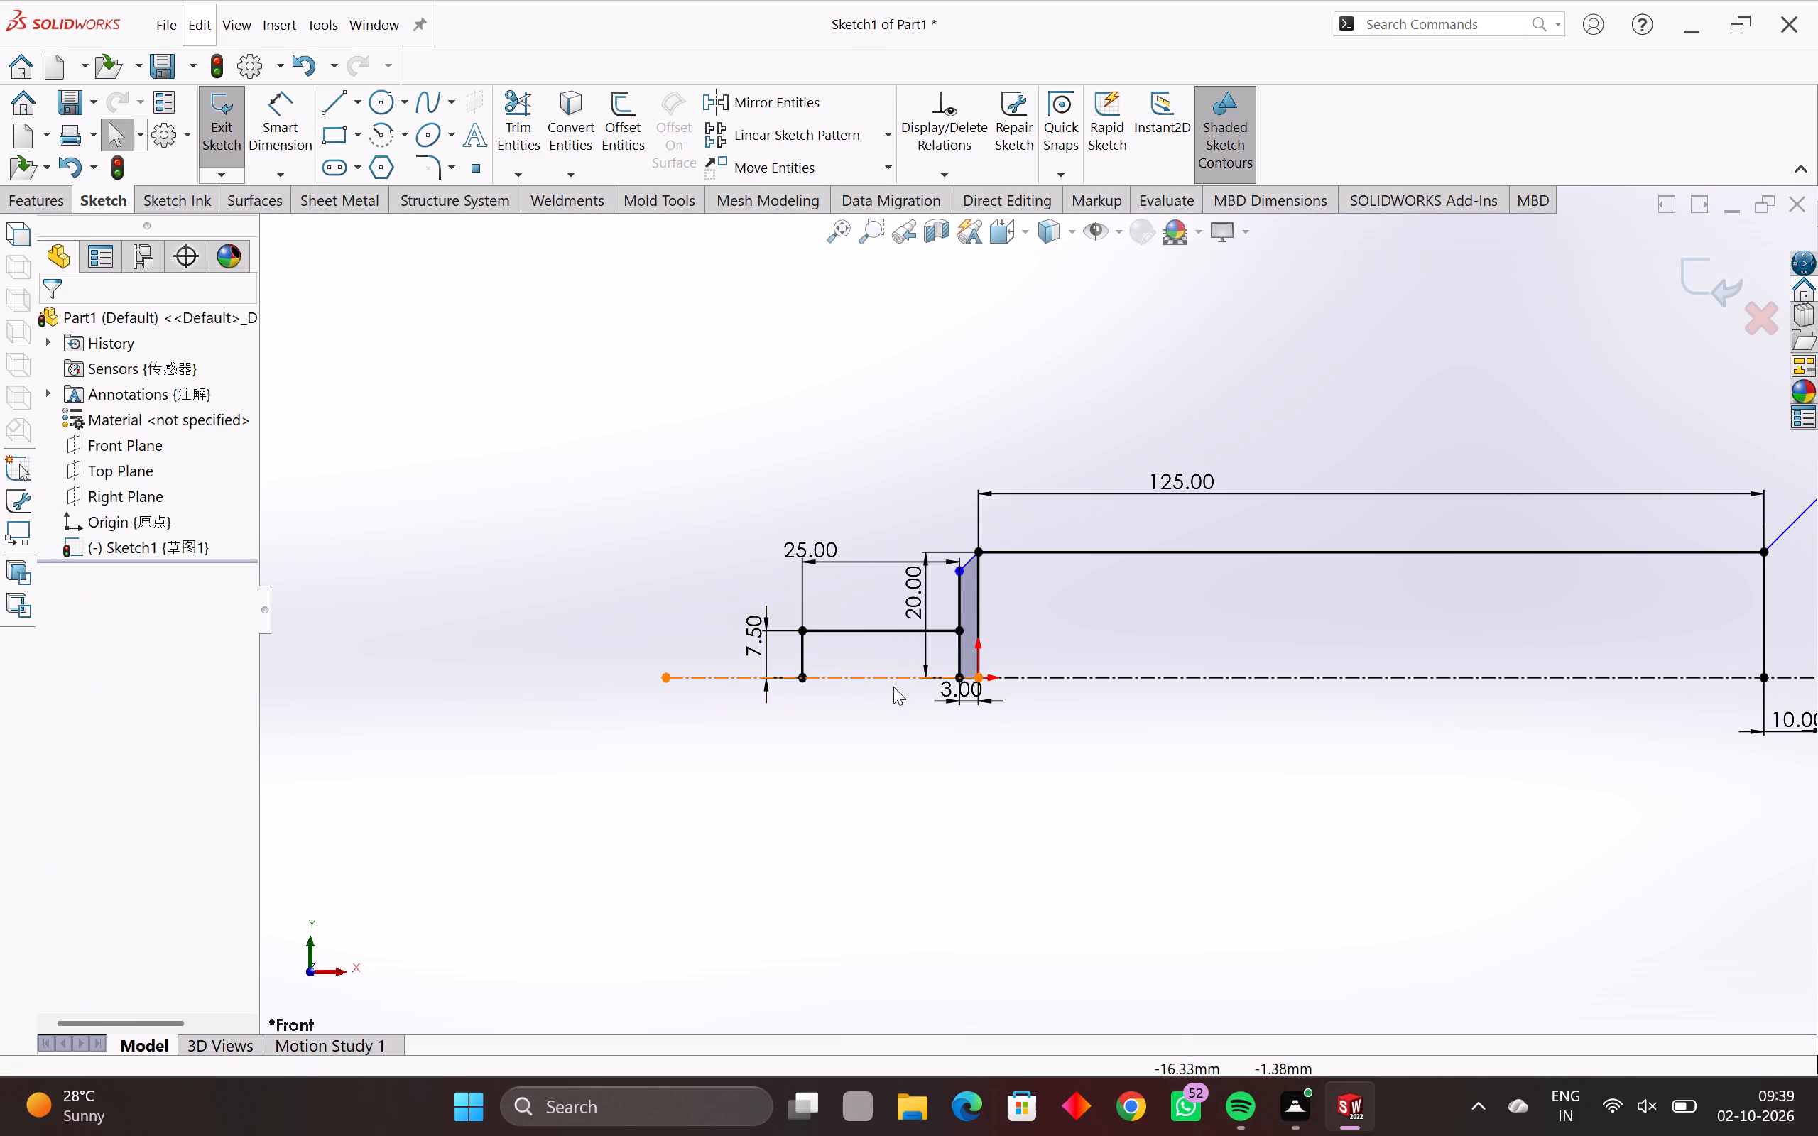
Run Fully Define Sketch on all the profile lines and the centerline, calculating dimensions only, with baseline horizontal and chain vertical schemes from the origin.
scroll(1029, 673, down, 3)
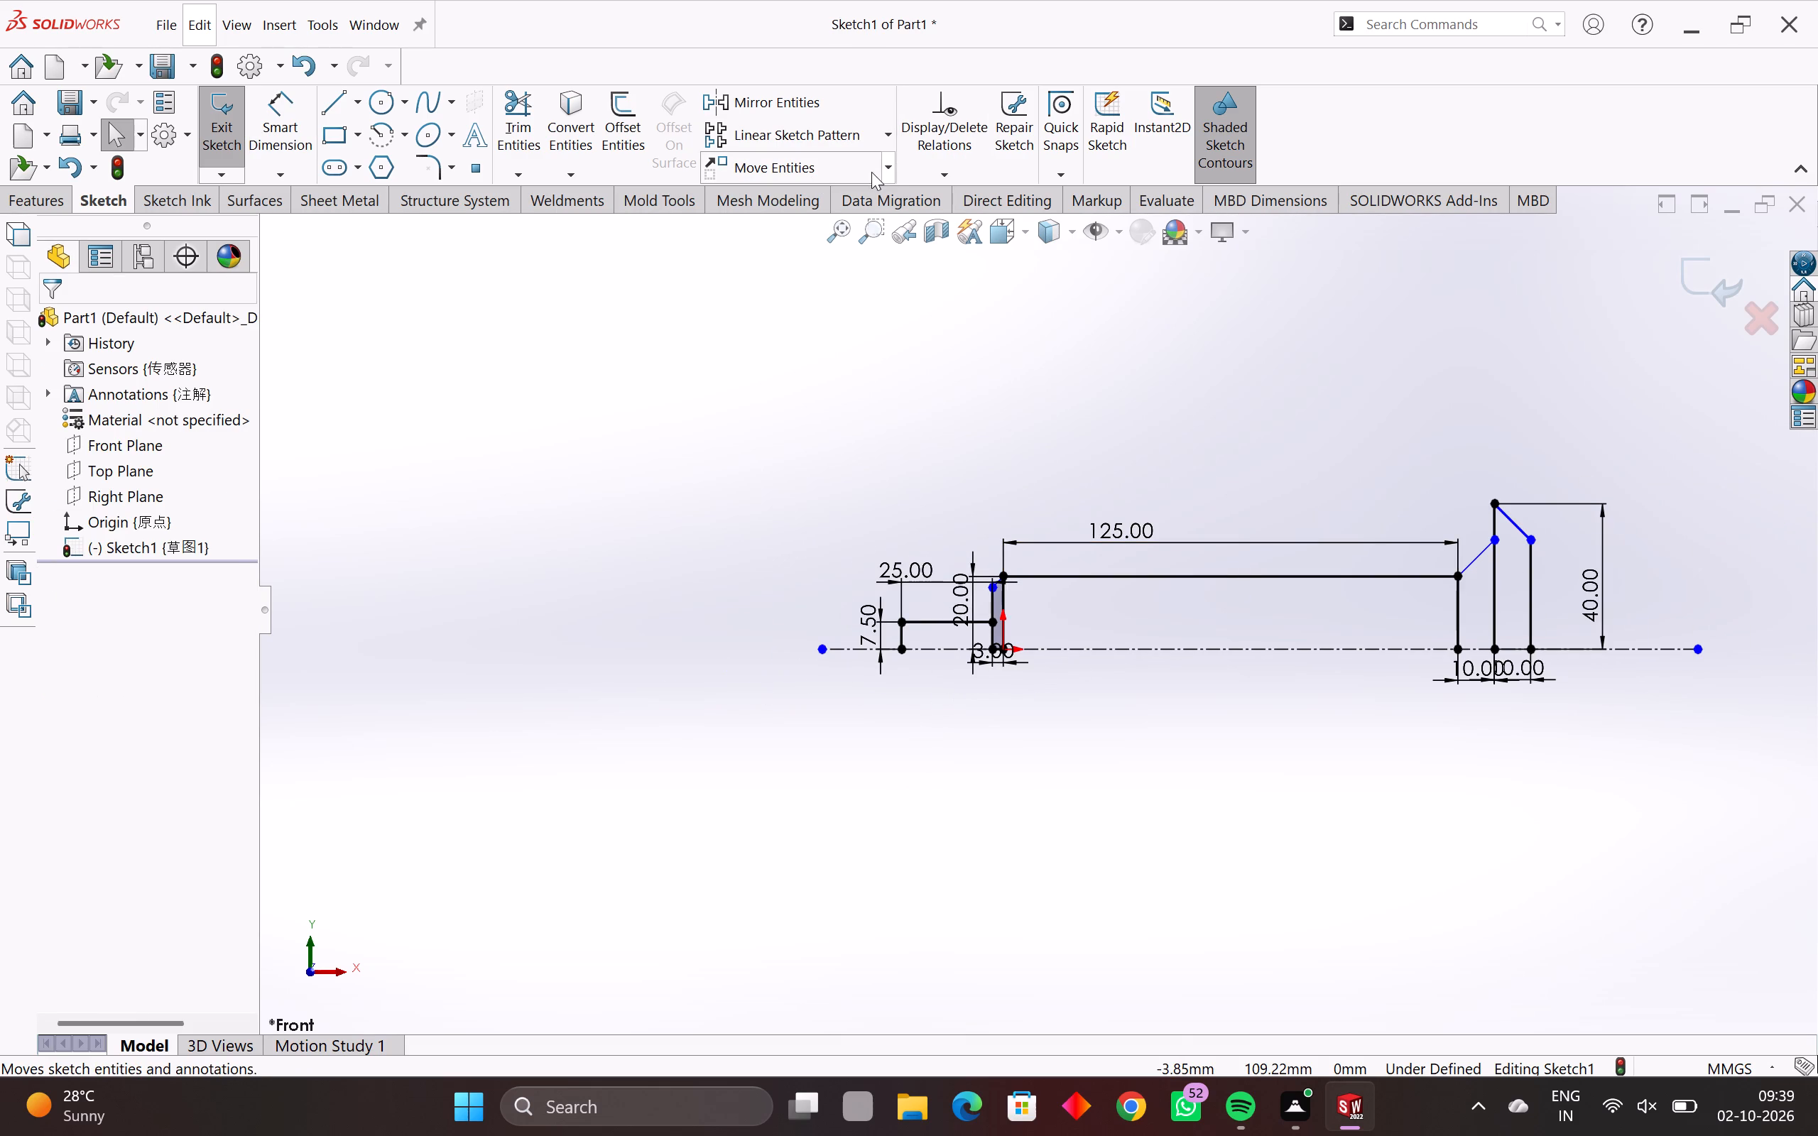
click(935, 170)
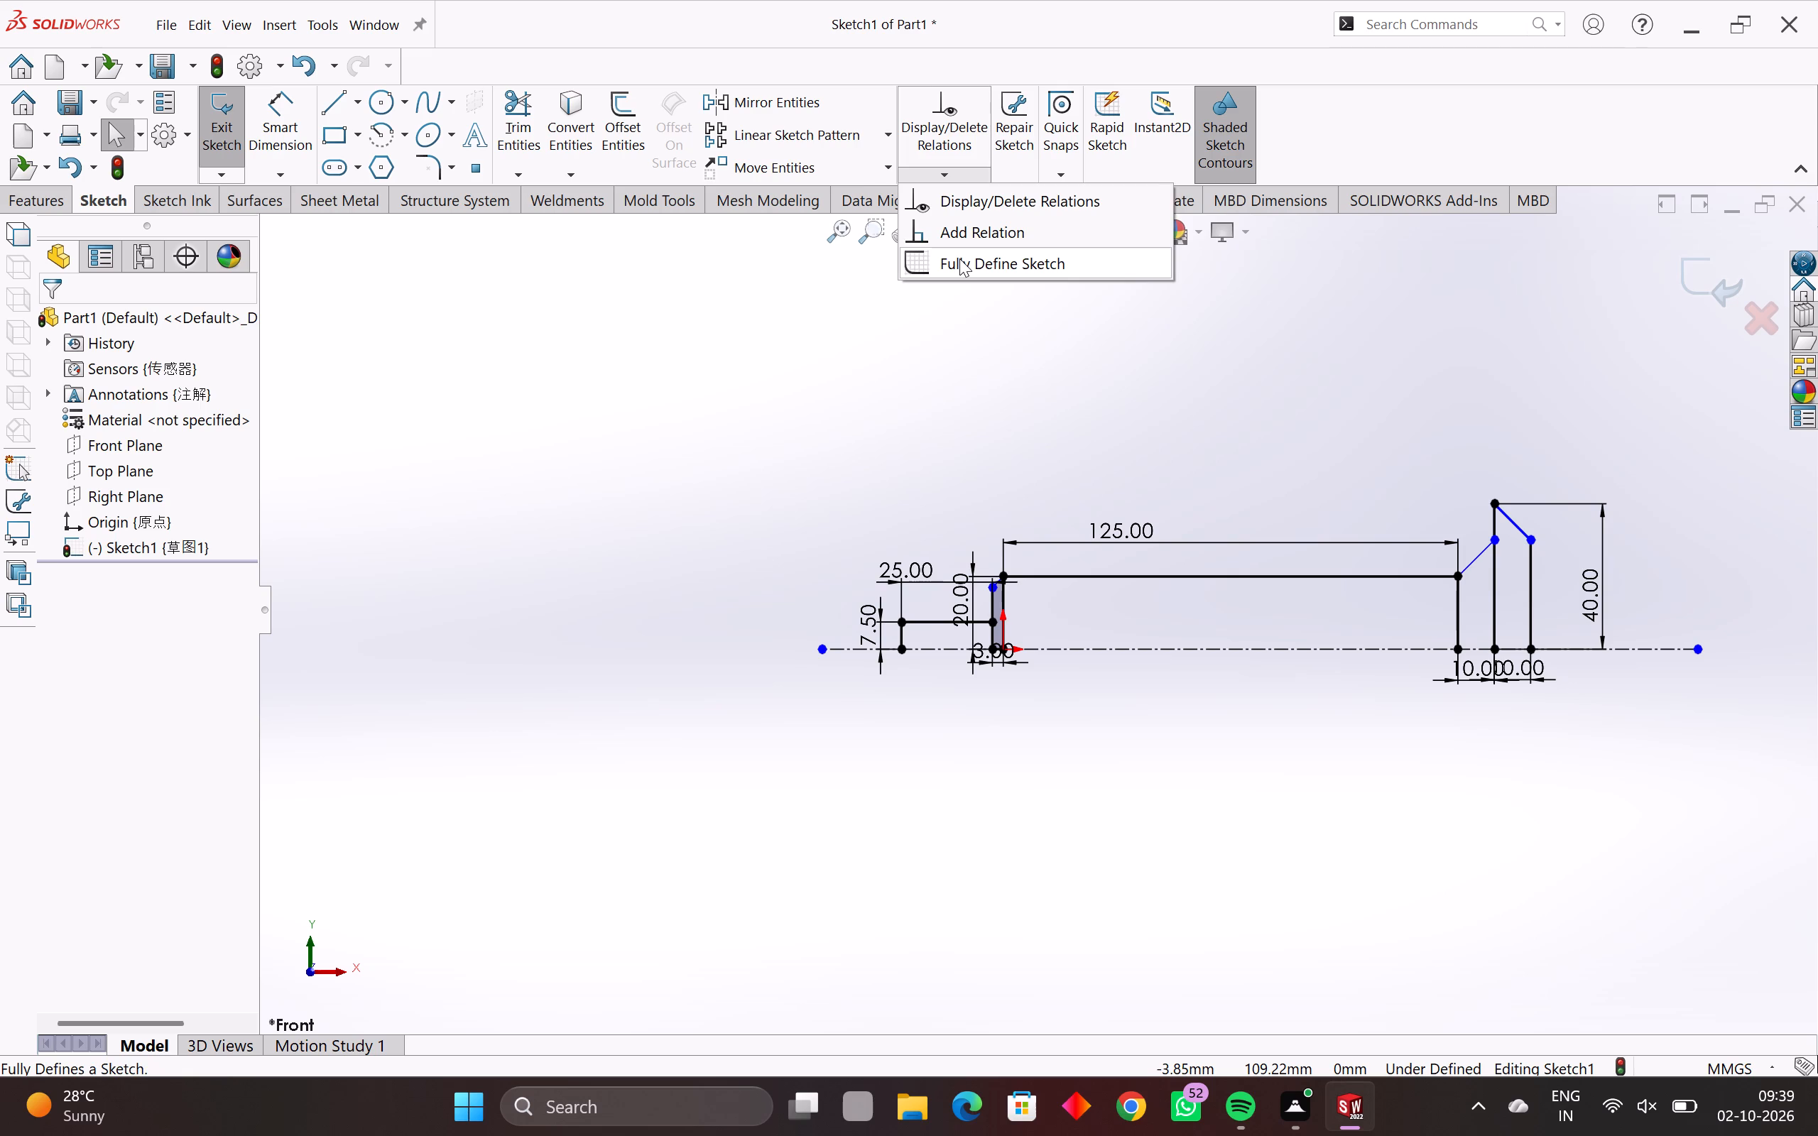
click(959, 258)
drag(1755, 413, 1633, 523)
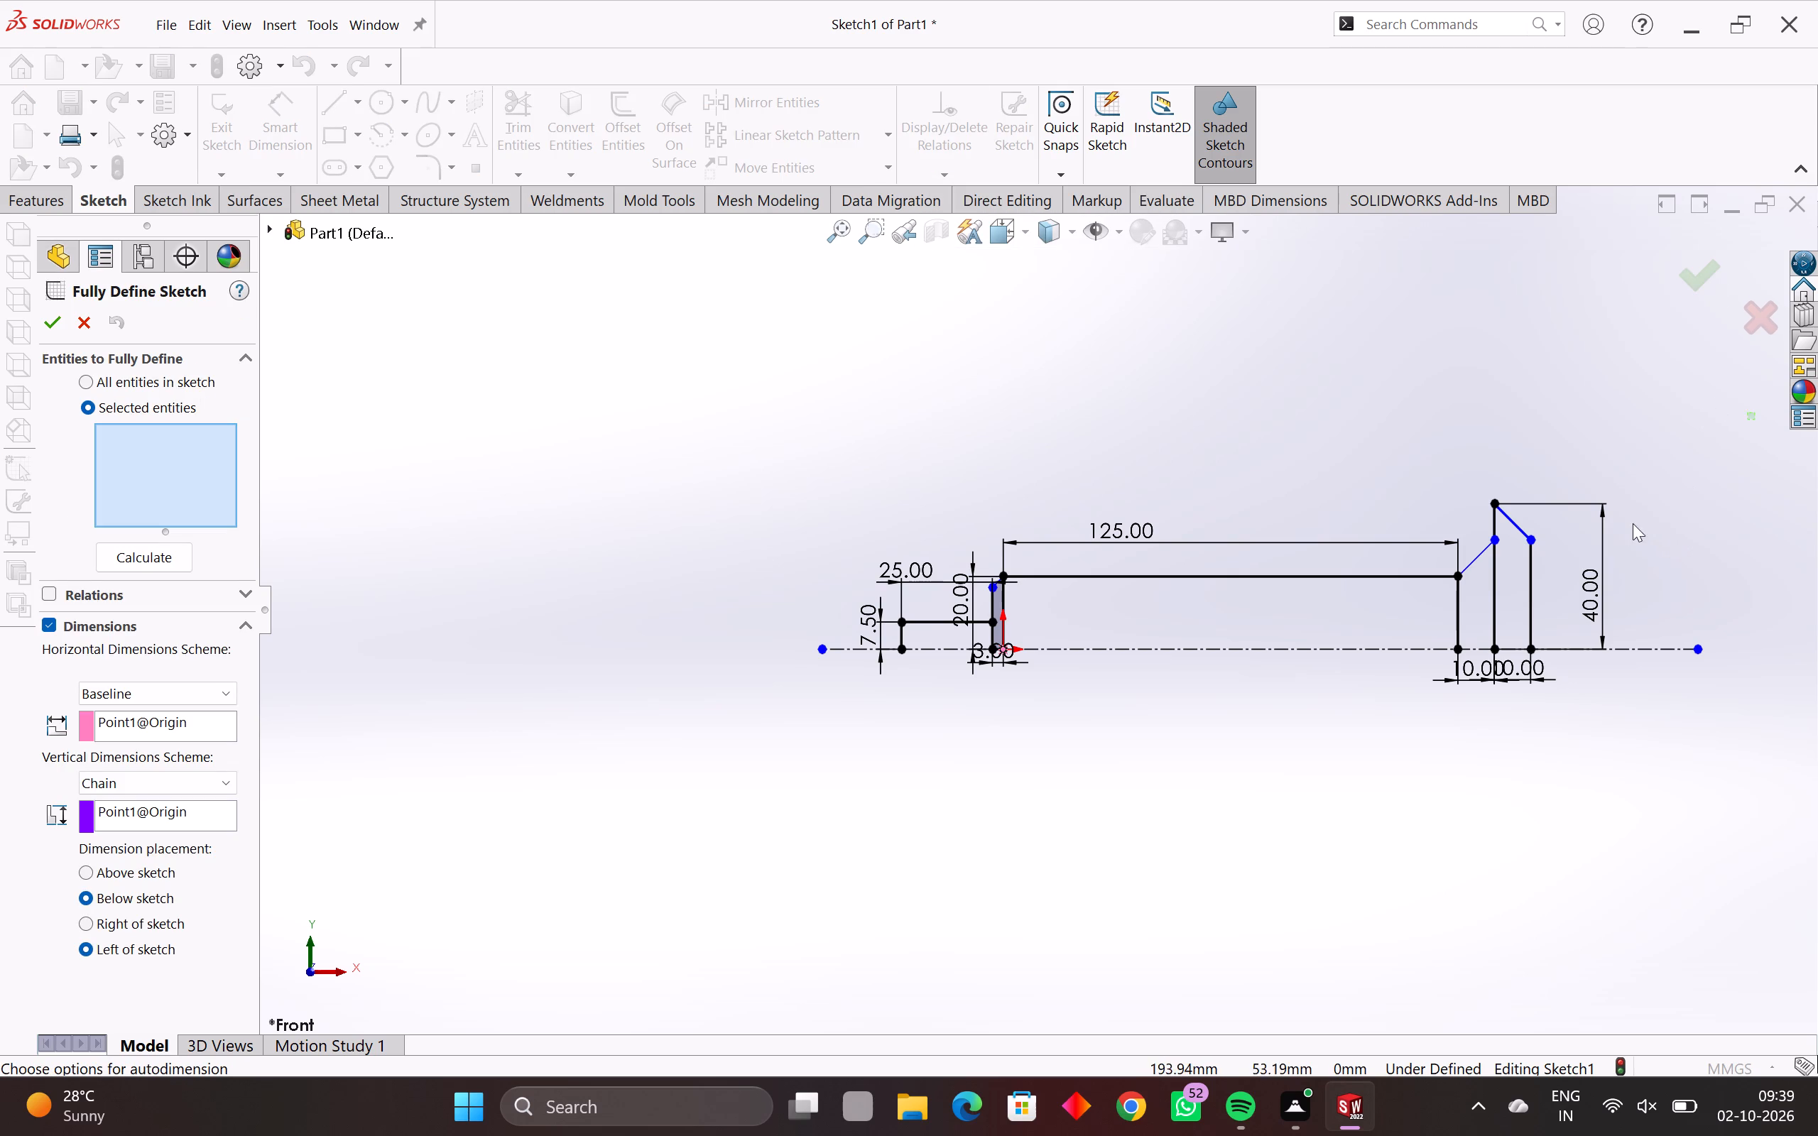
drag(1633, 523, 663, 913)
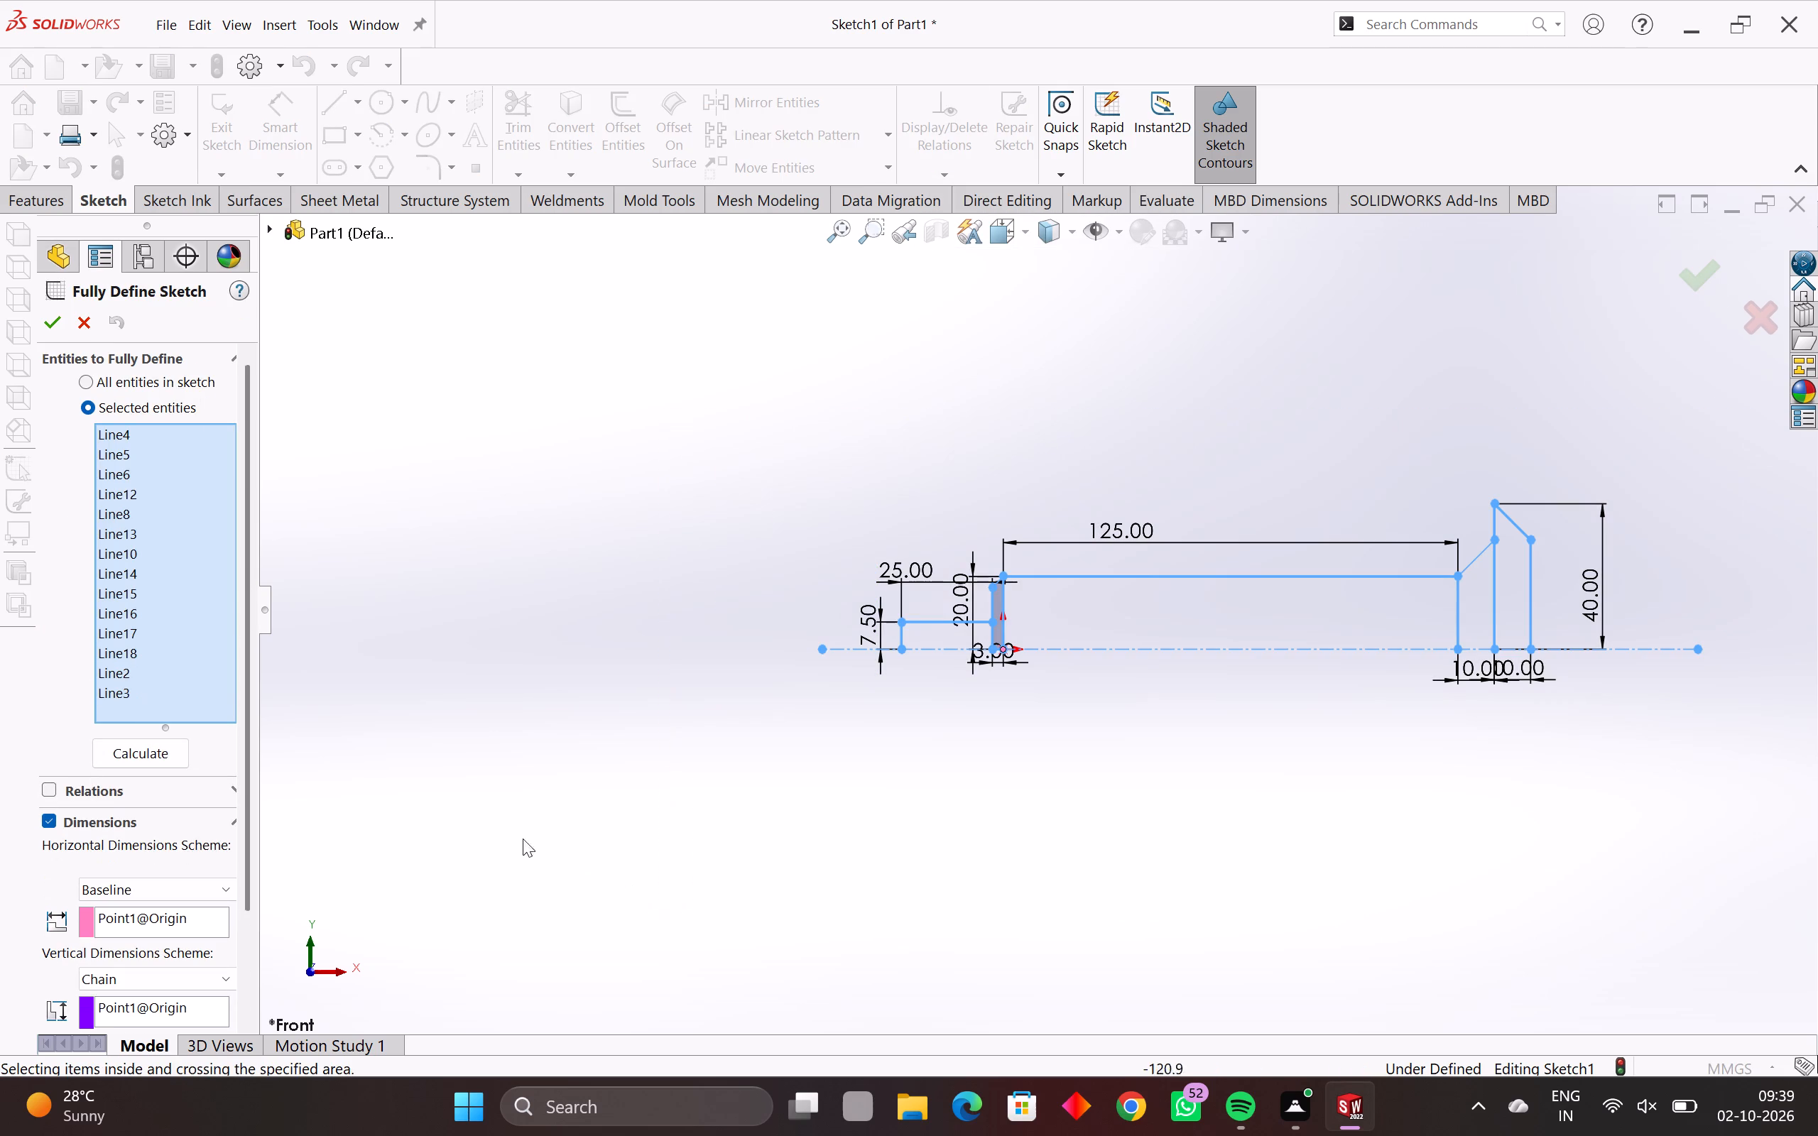
click(144, 759)
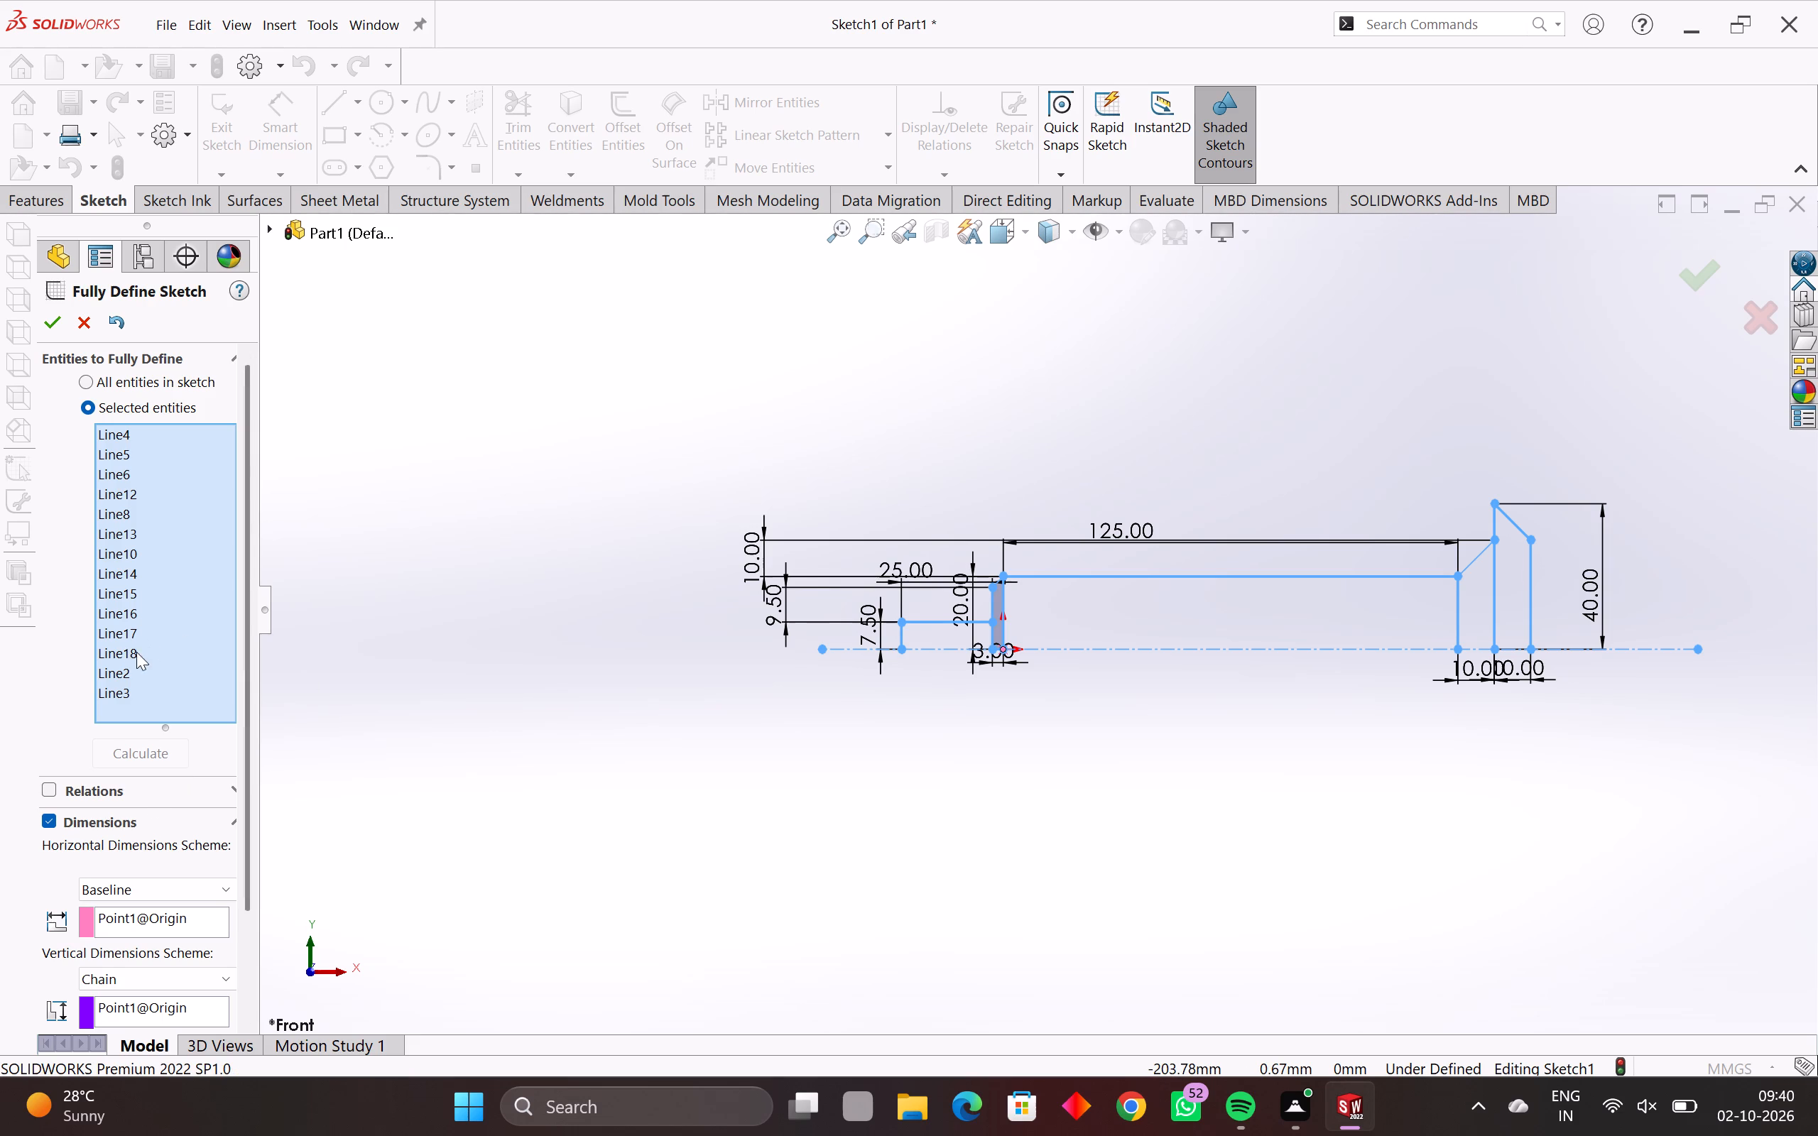
click(53, 321)
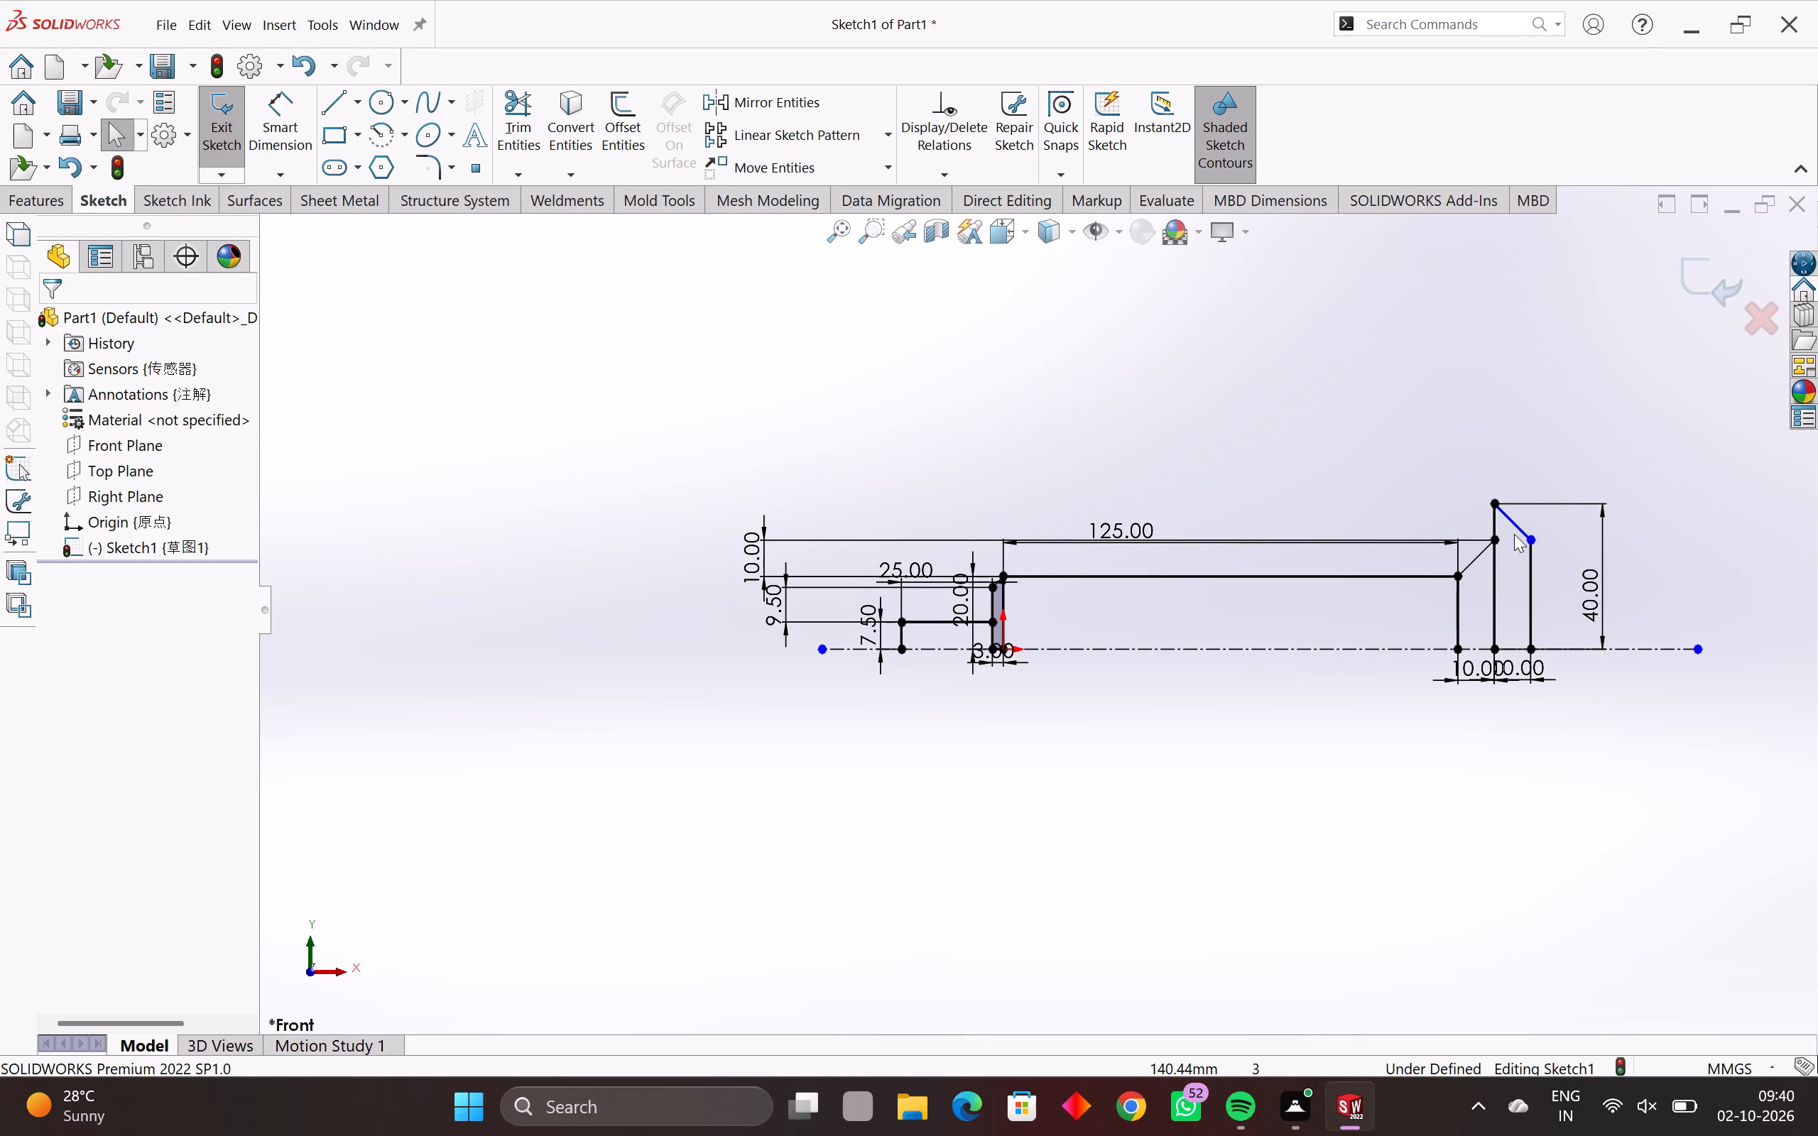
Dimension the angle between the outermost slanted line at the 40 mm high end and the centerline at 45°.
scroll(1552, 579, up, 2)
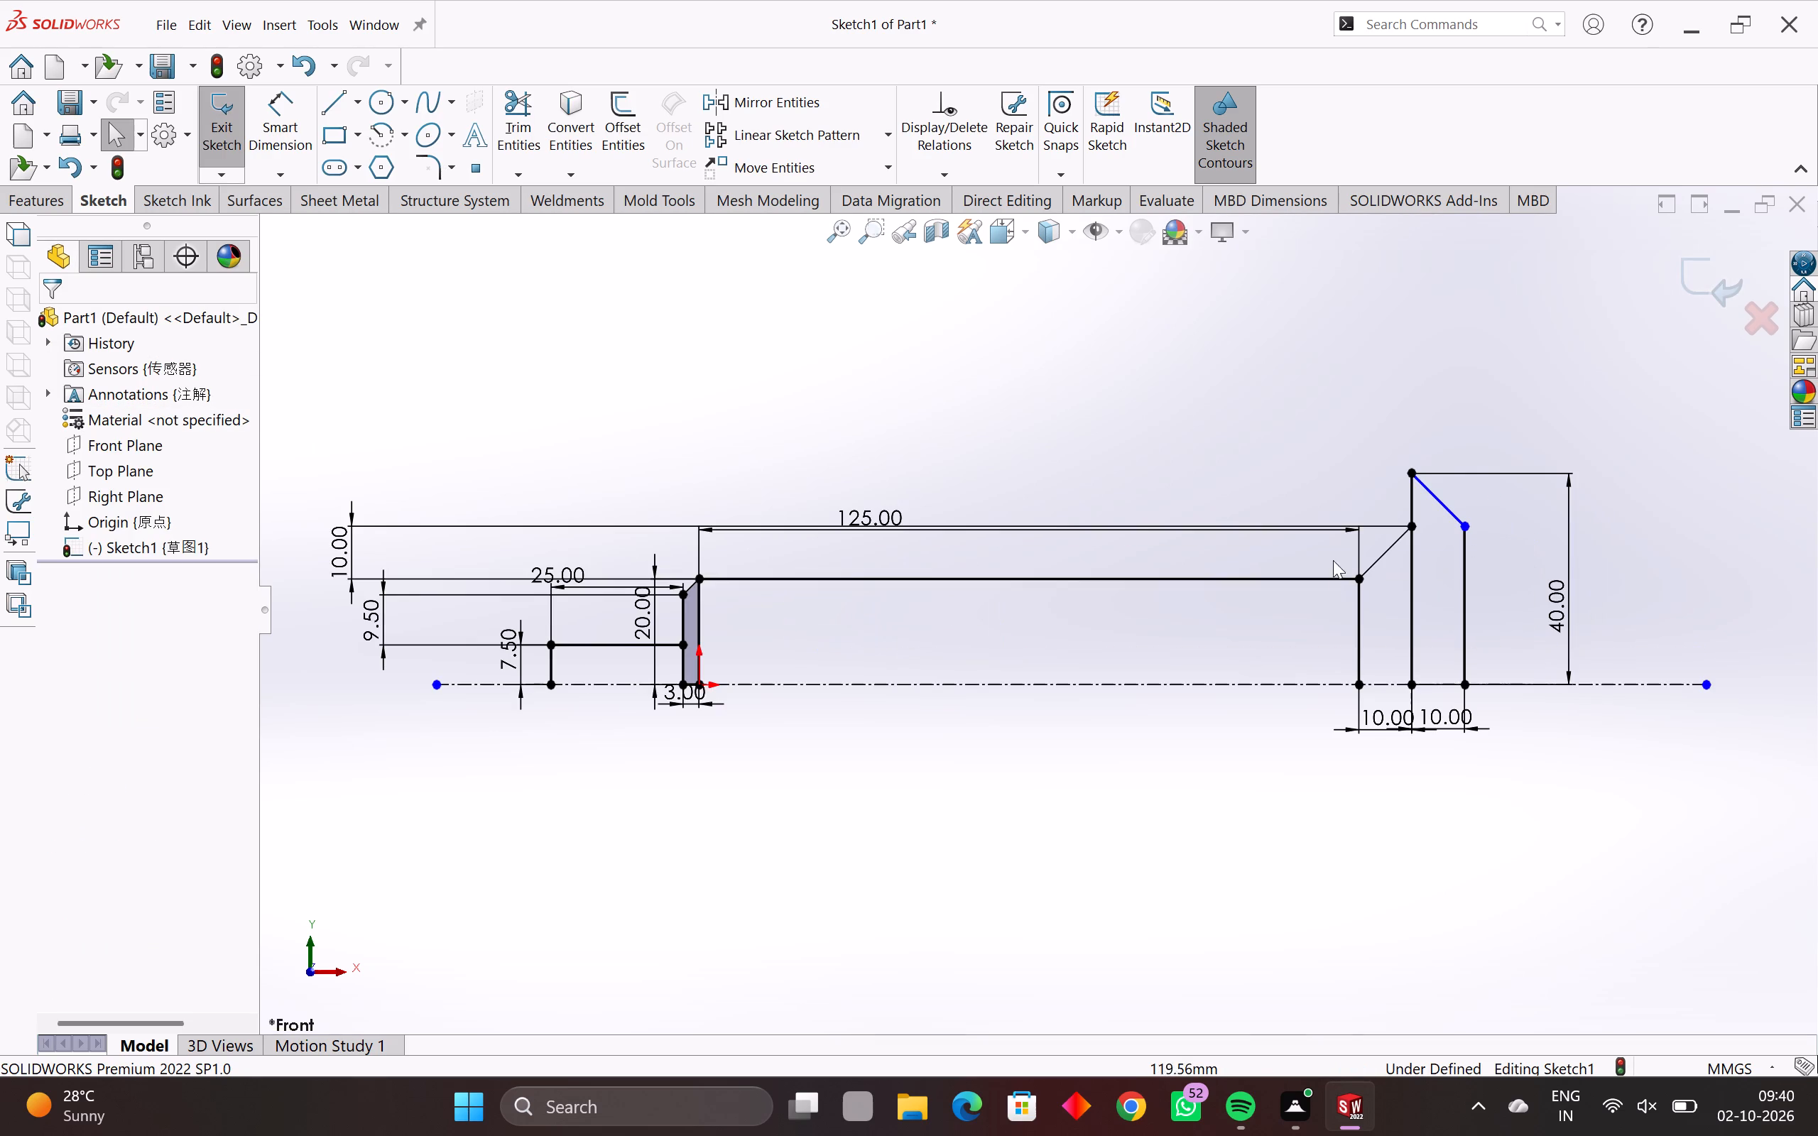
scroll(1359, 534, up, 2)
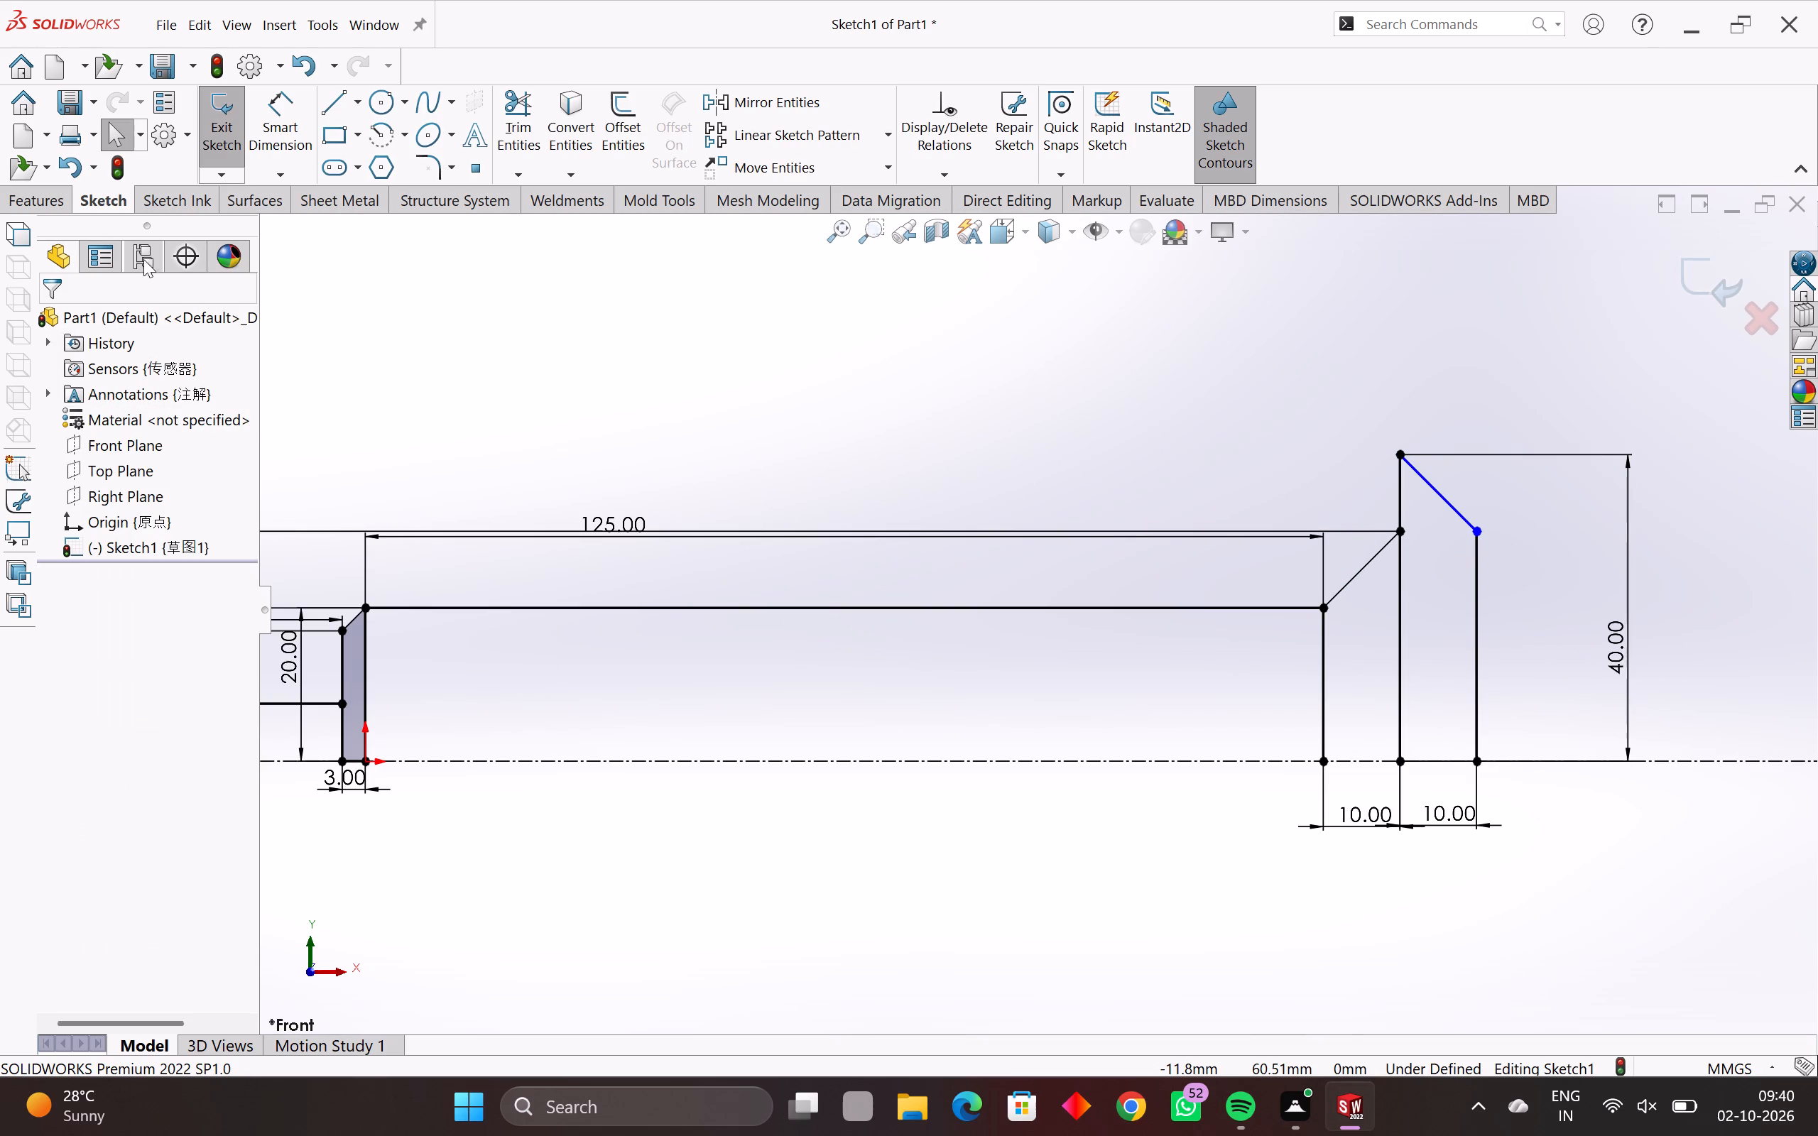
click(295, 110)
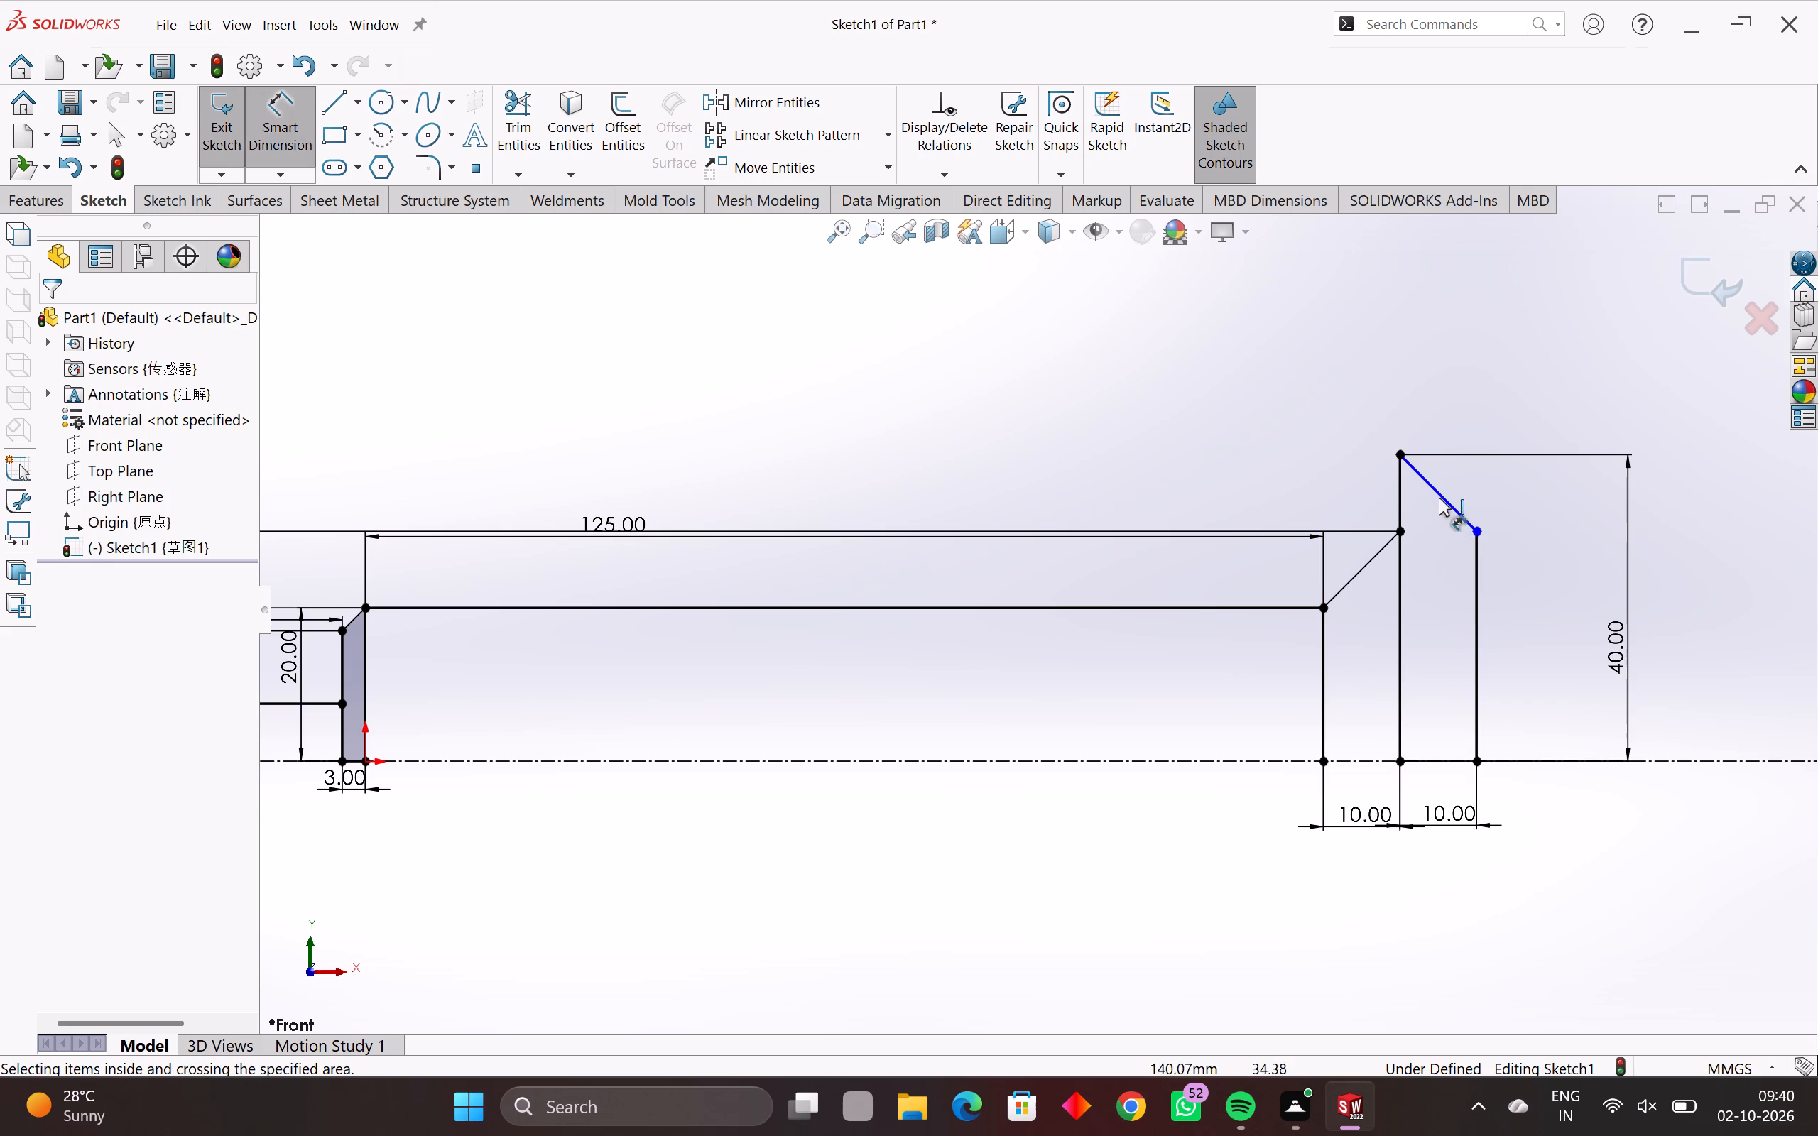
click(1439, 498)
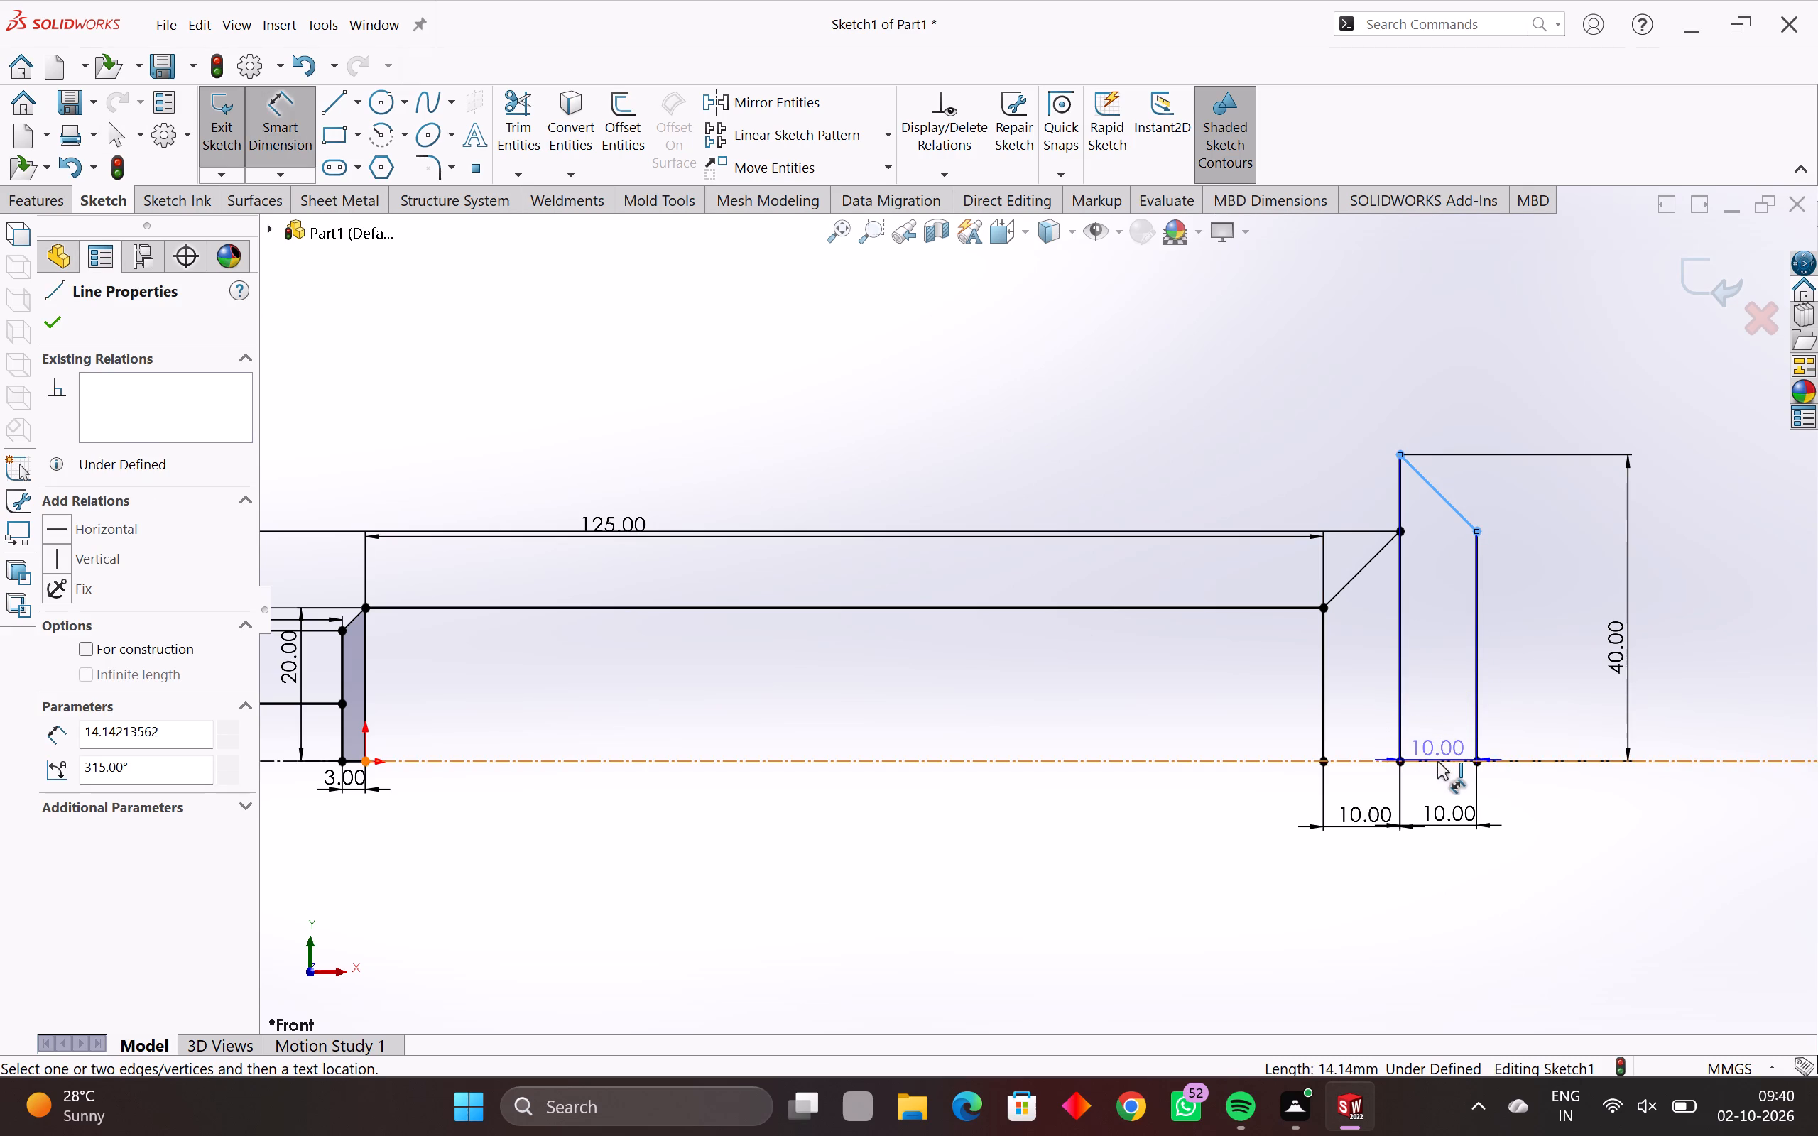
click(1437, 761)
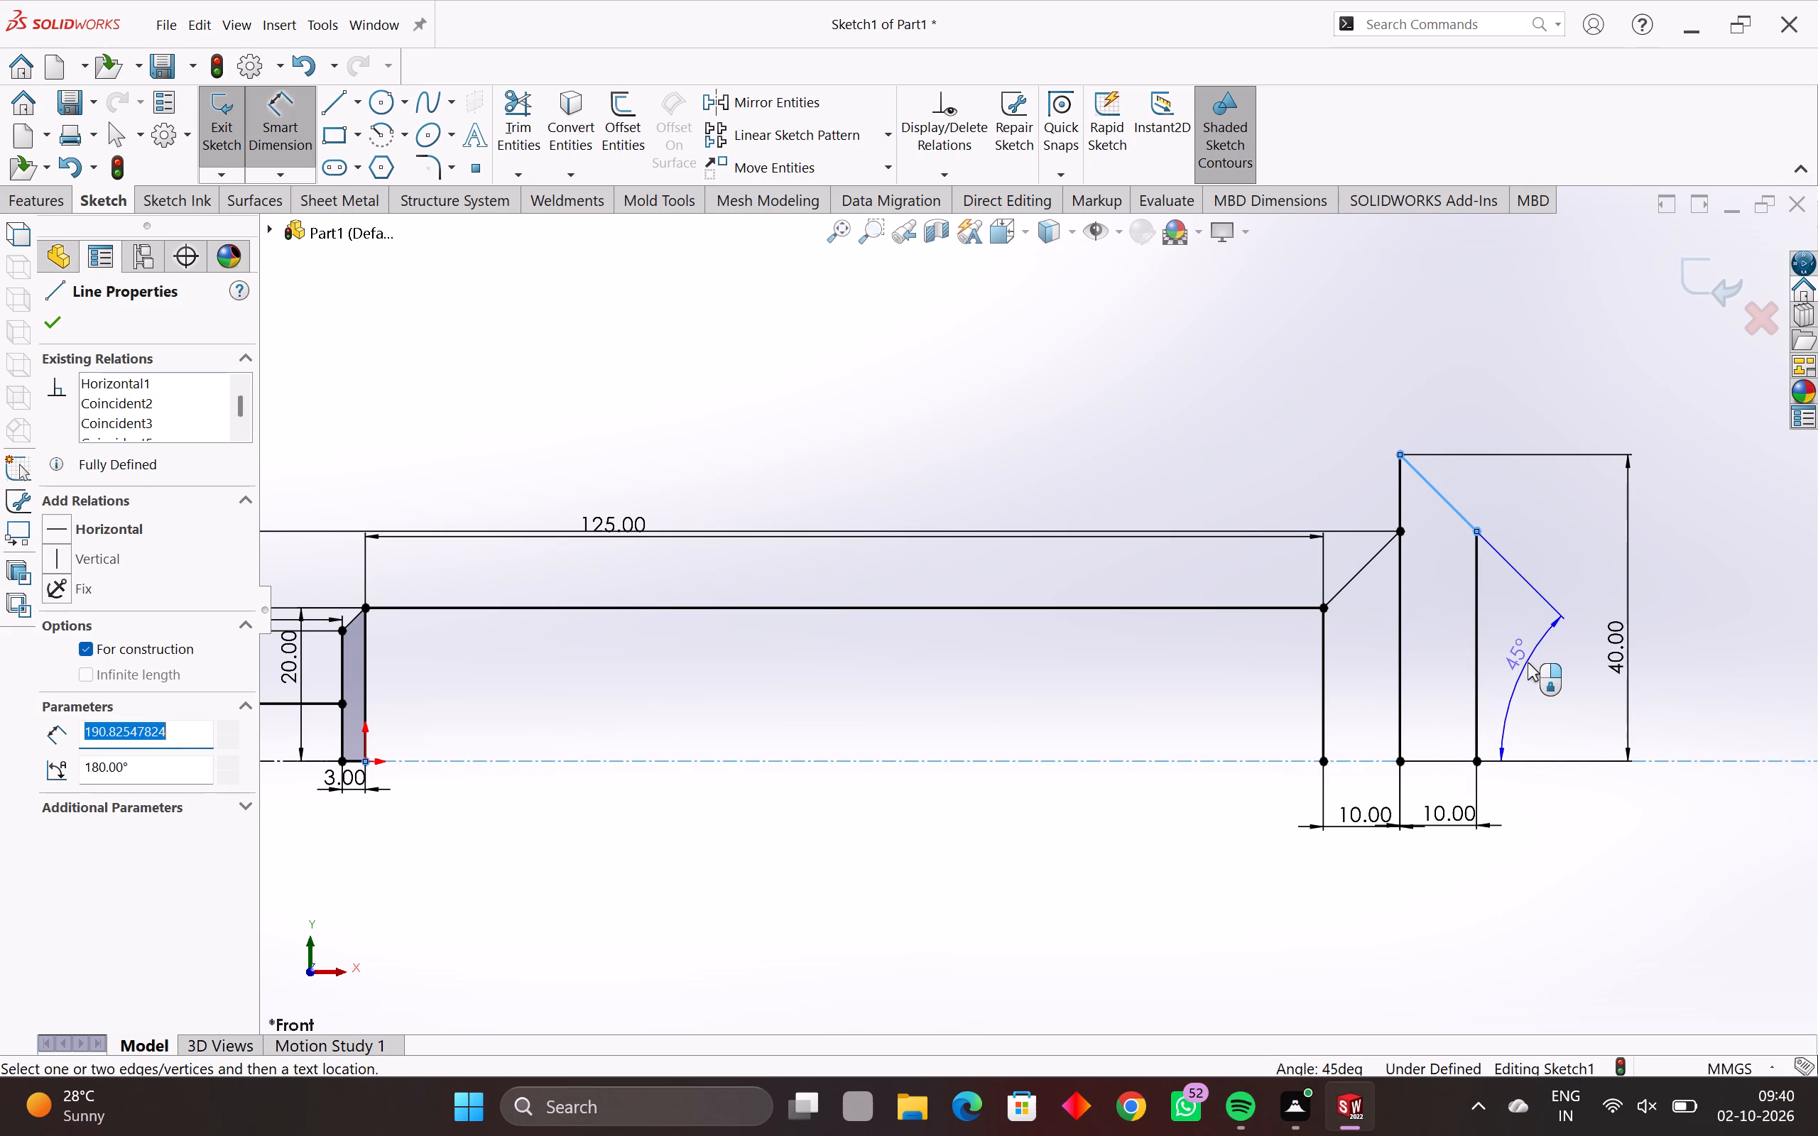
click(1530, 685)
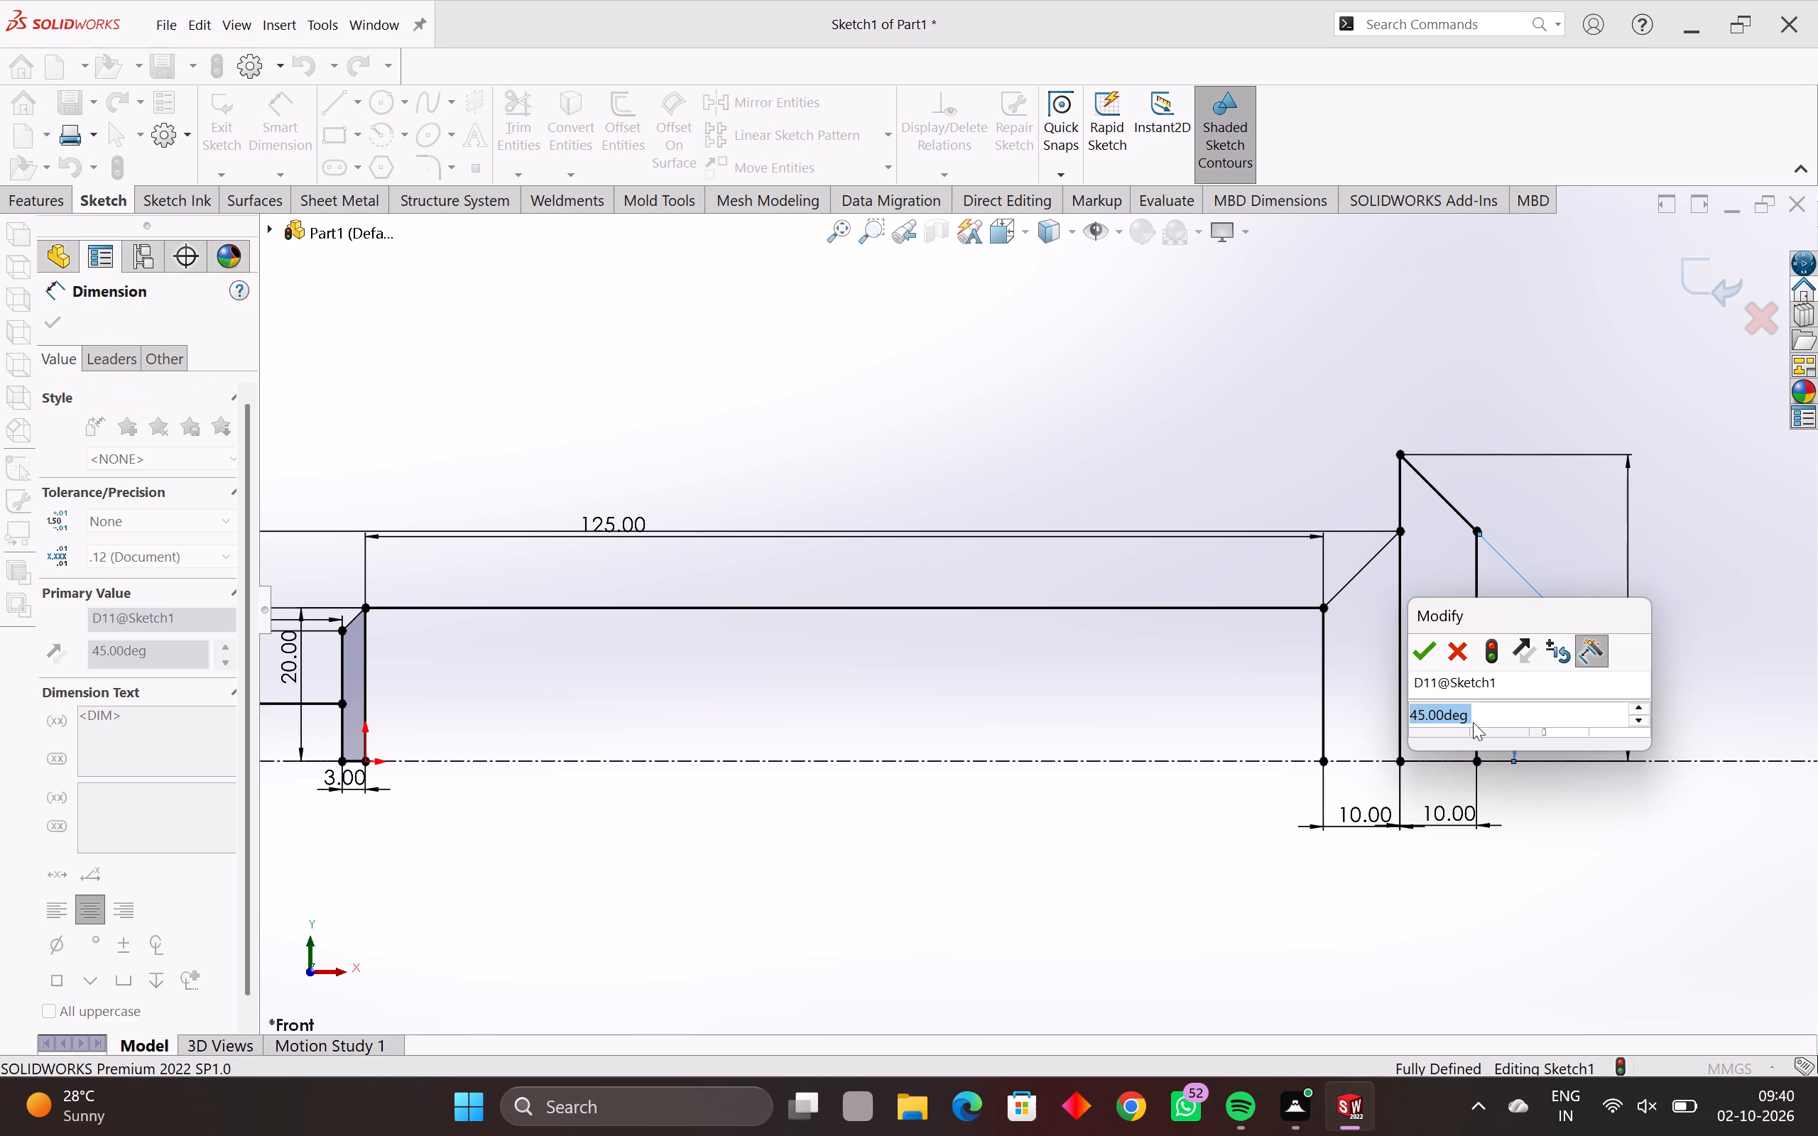
click(1431, 662)
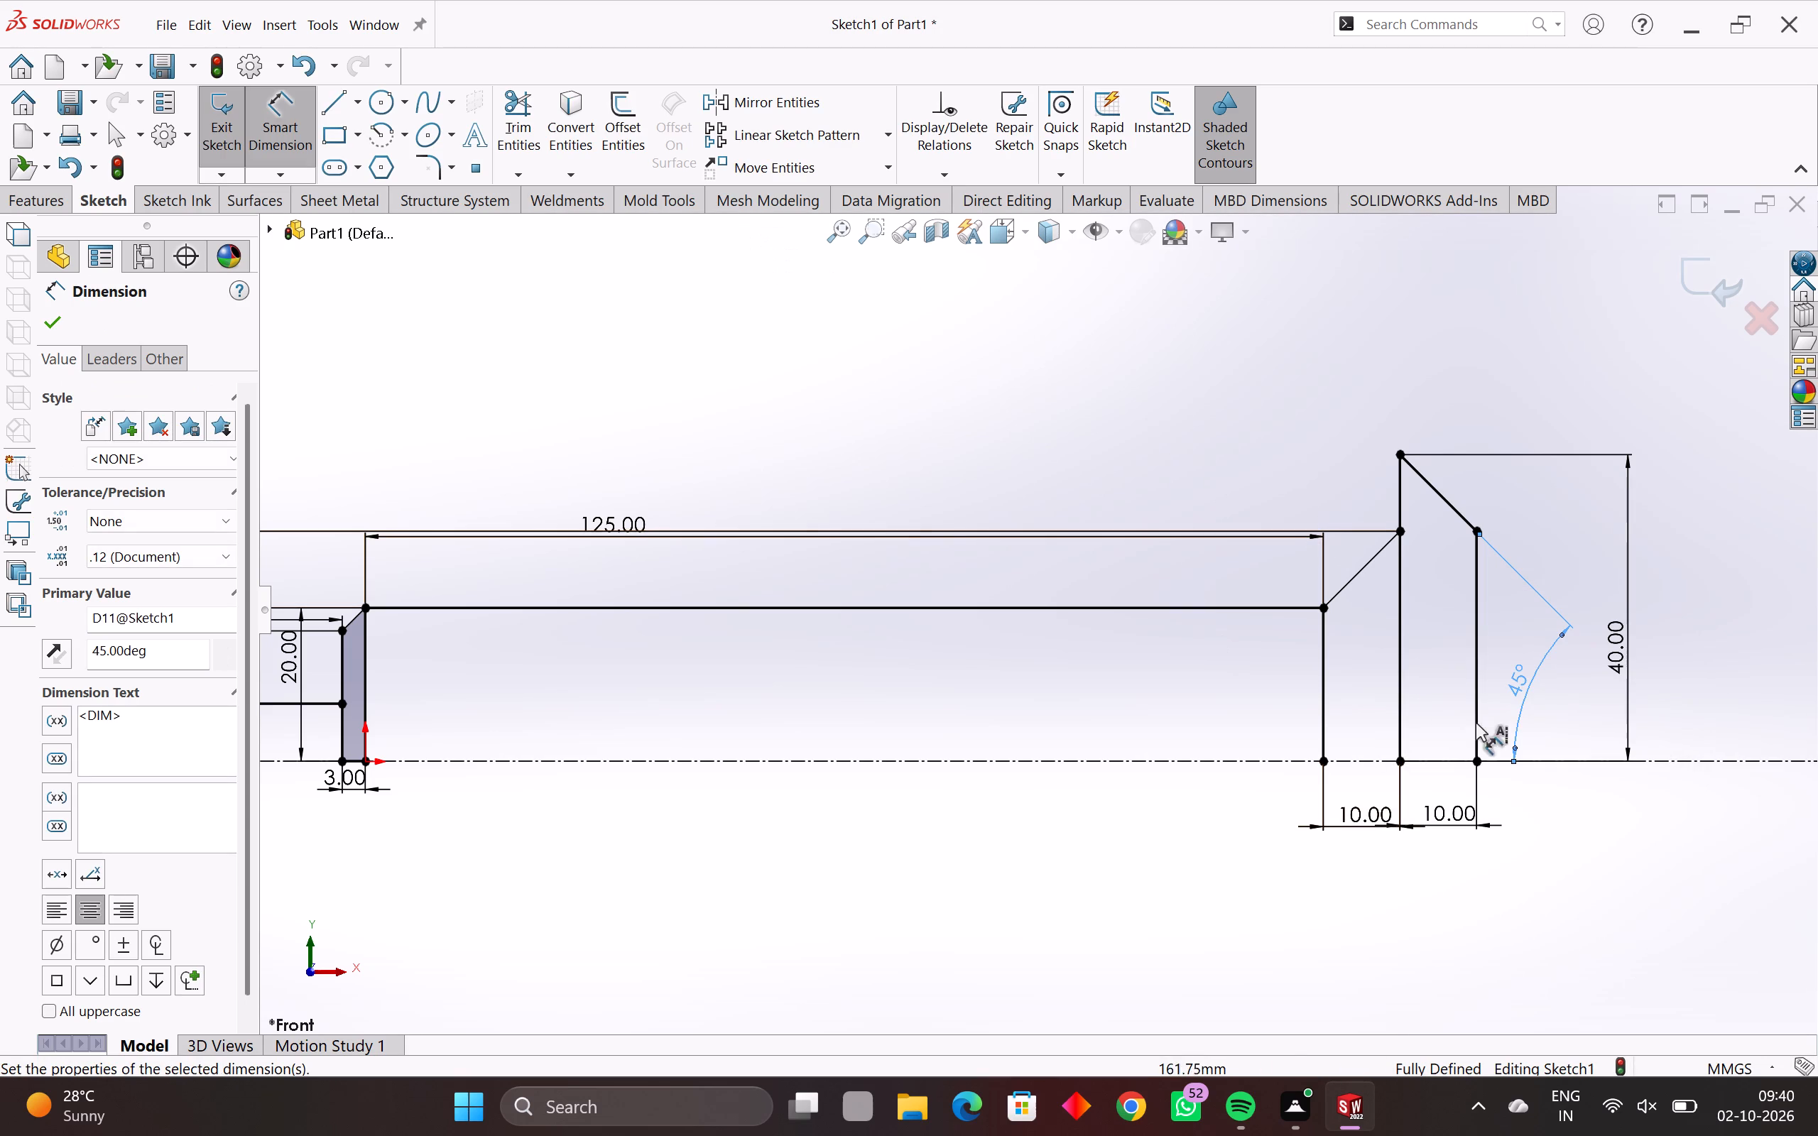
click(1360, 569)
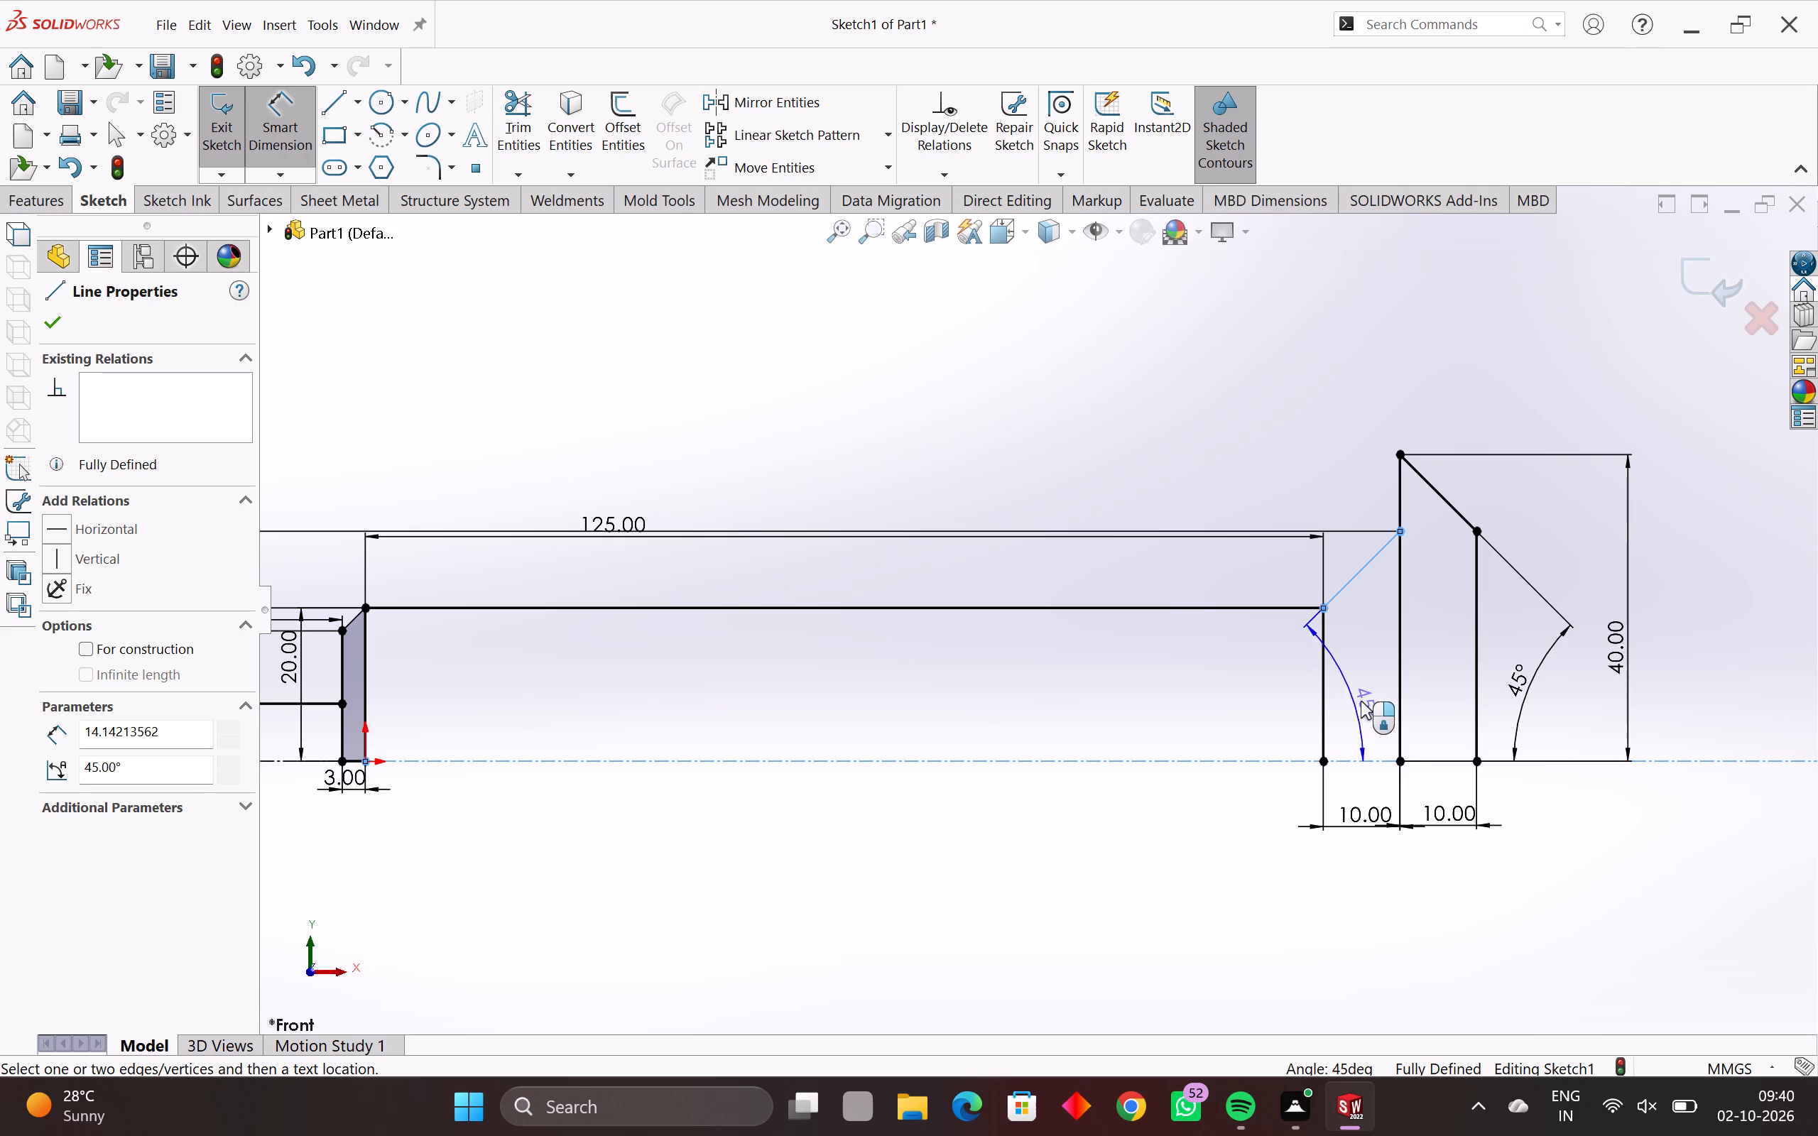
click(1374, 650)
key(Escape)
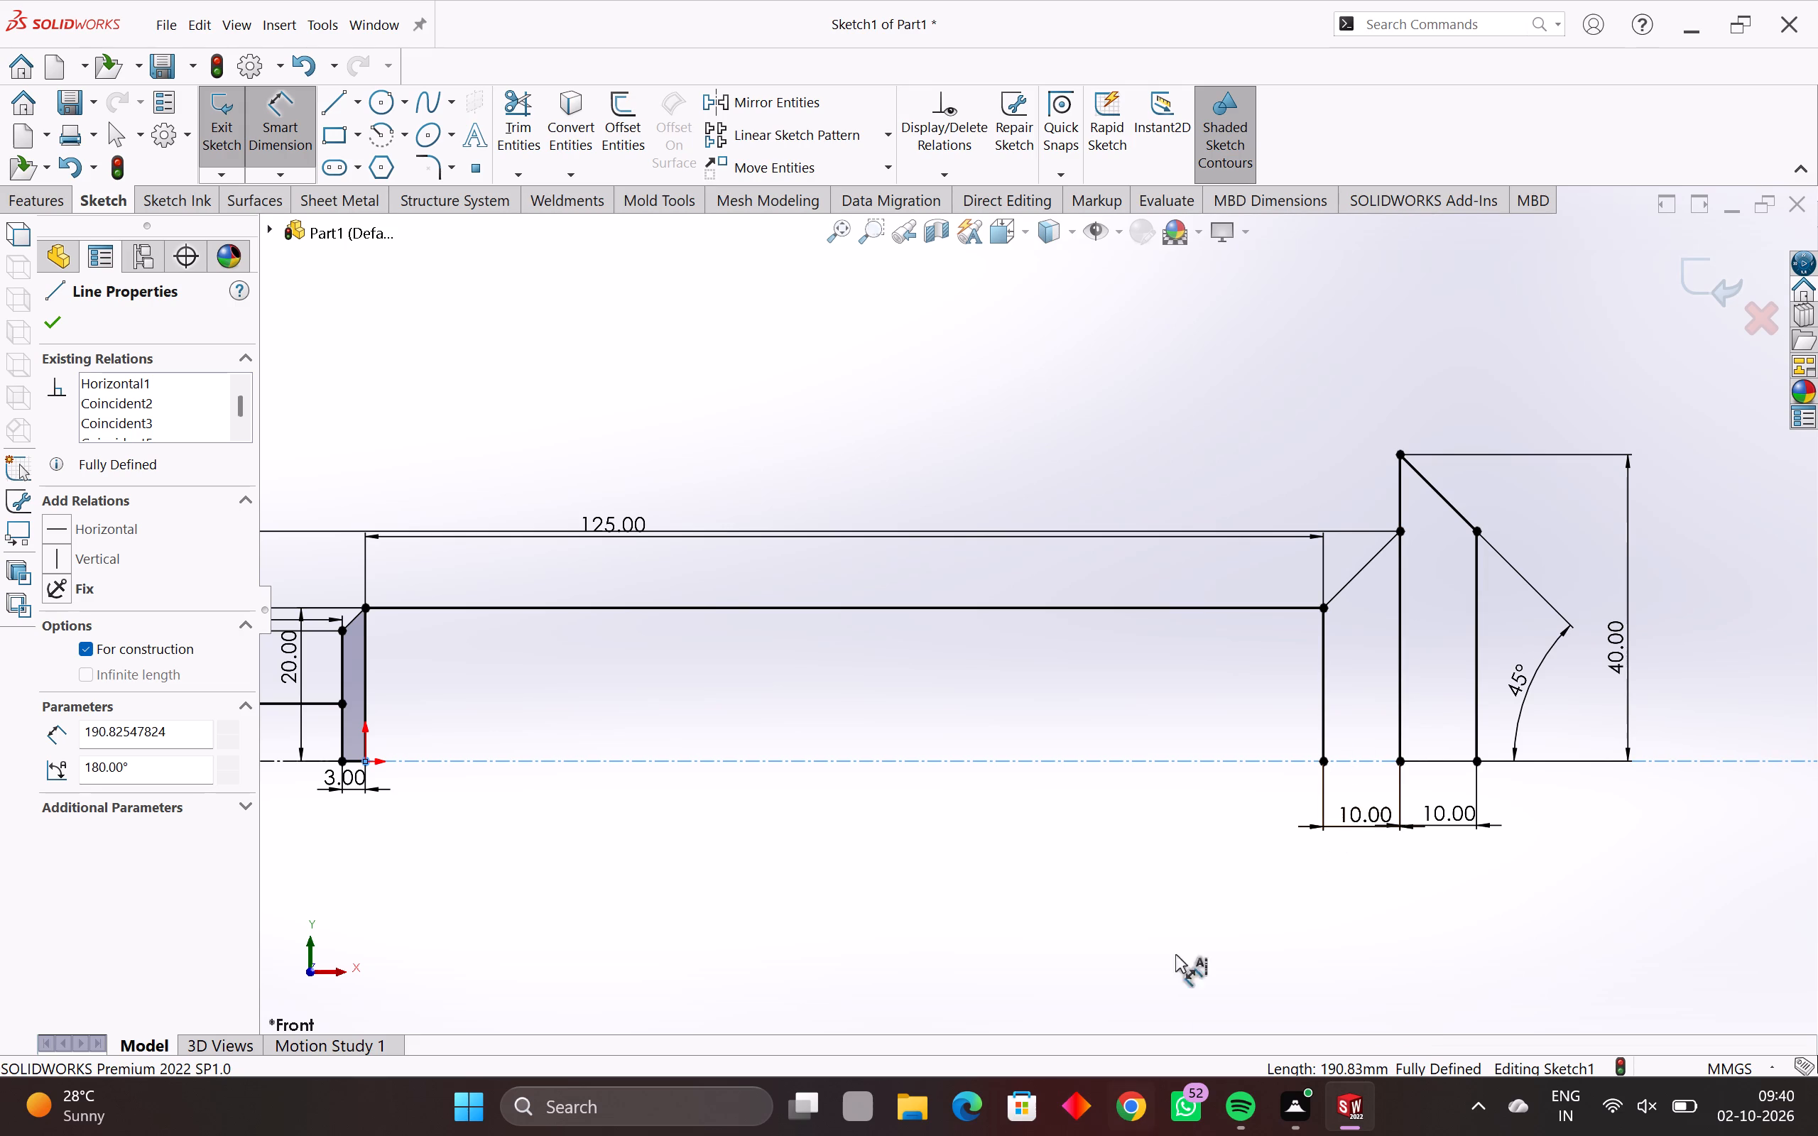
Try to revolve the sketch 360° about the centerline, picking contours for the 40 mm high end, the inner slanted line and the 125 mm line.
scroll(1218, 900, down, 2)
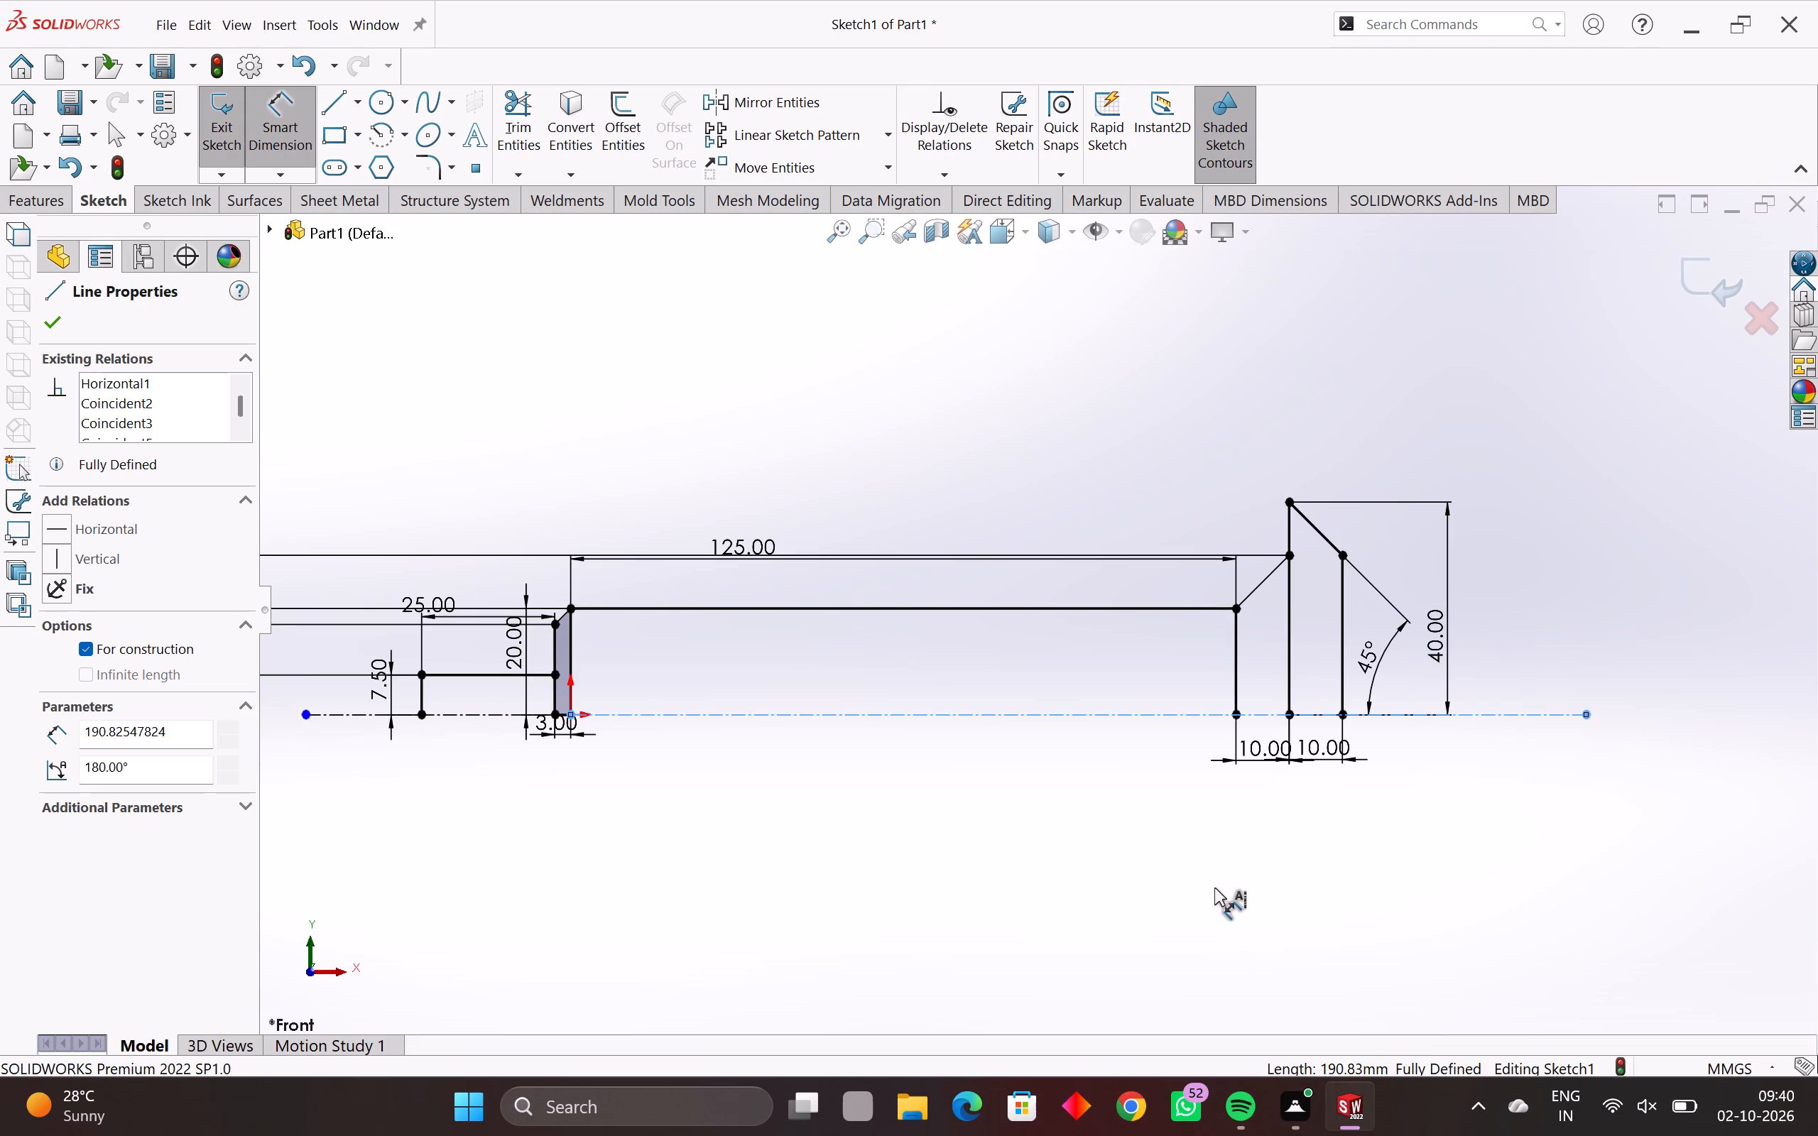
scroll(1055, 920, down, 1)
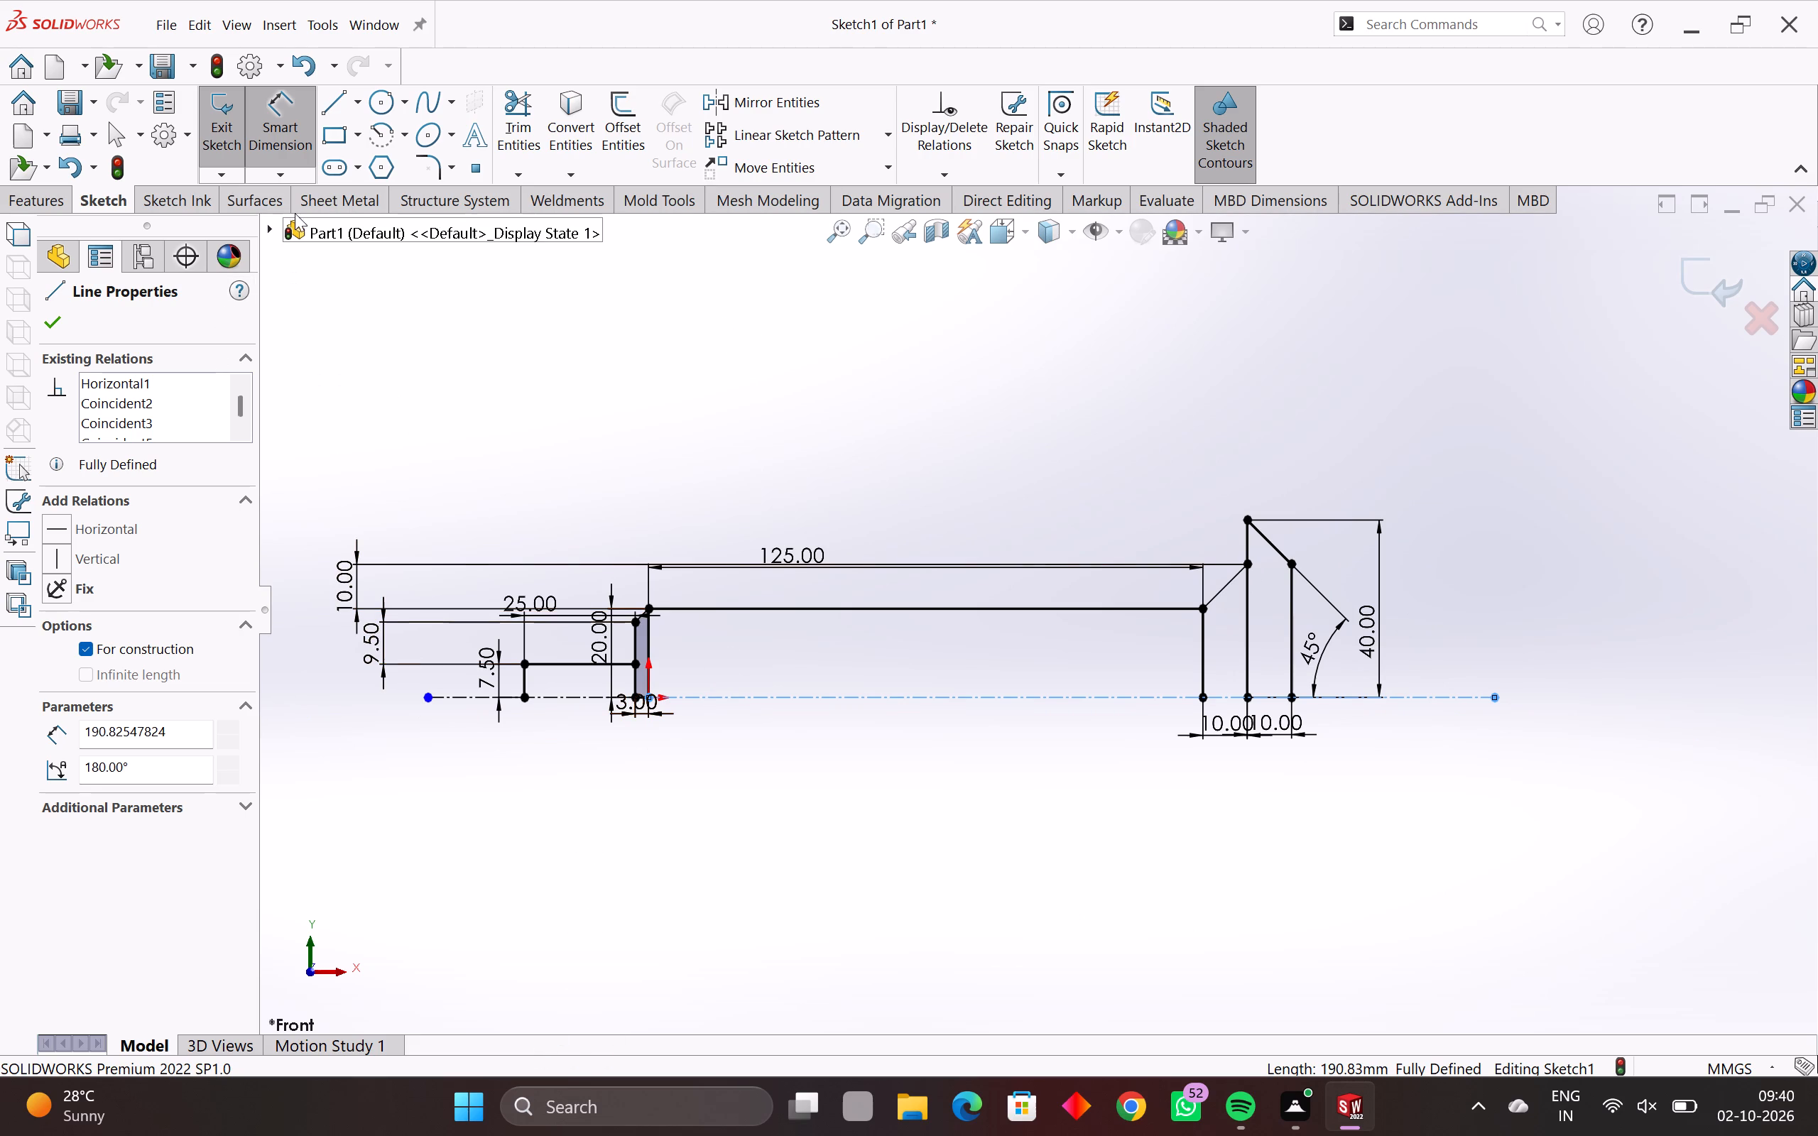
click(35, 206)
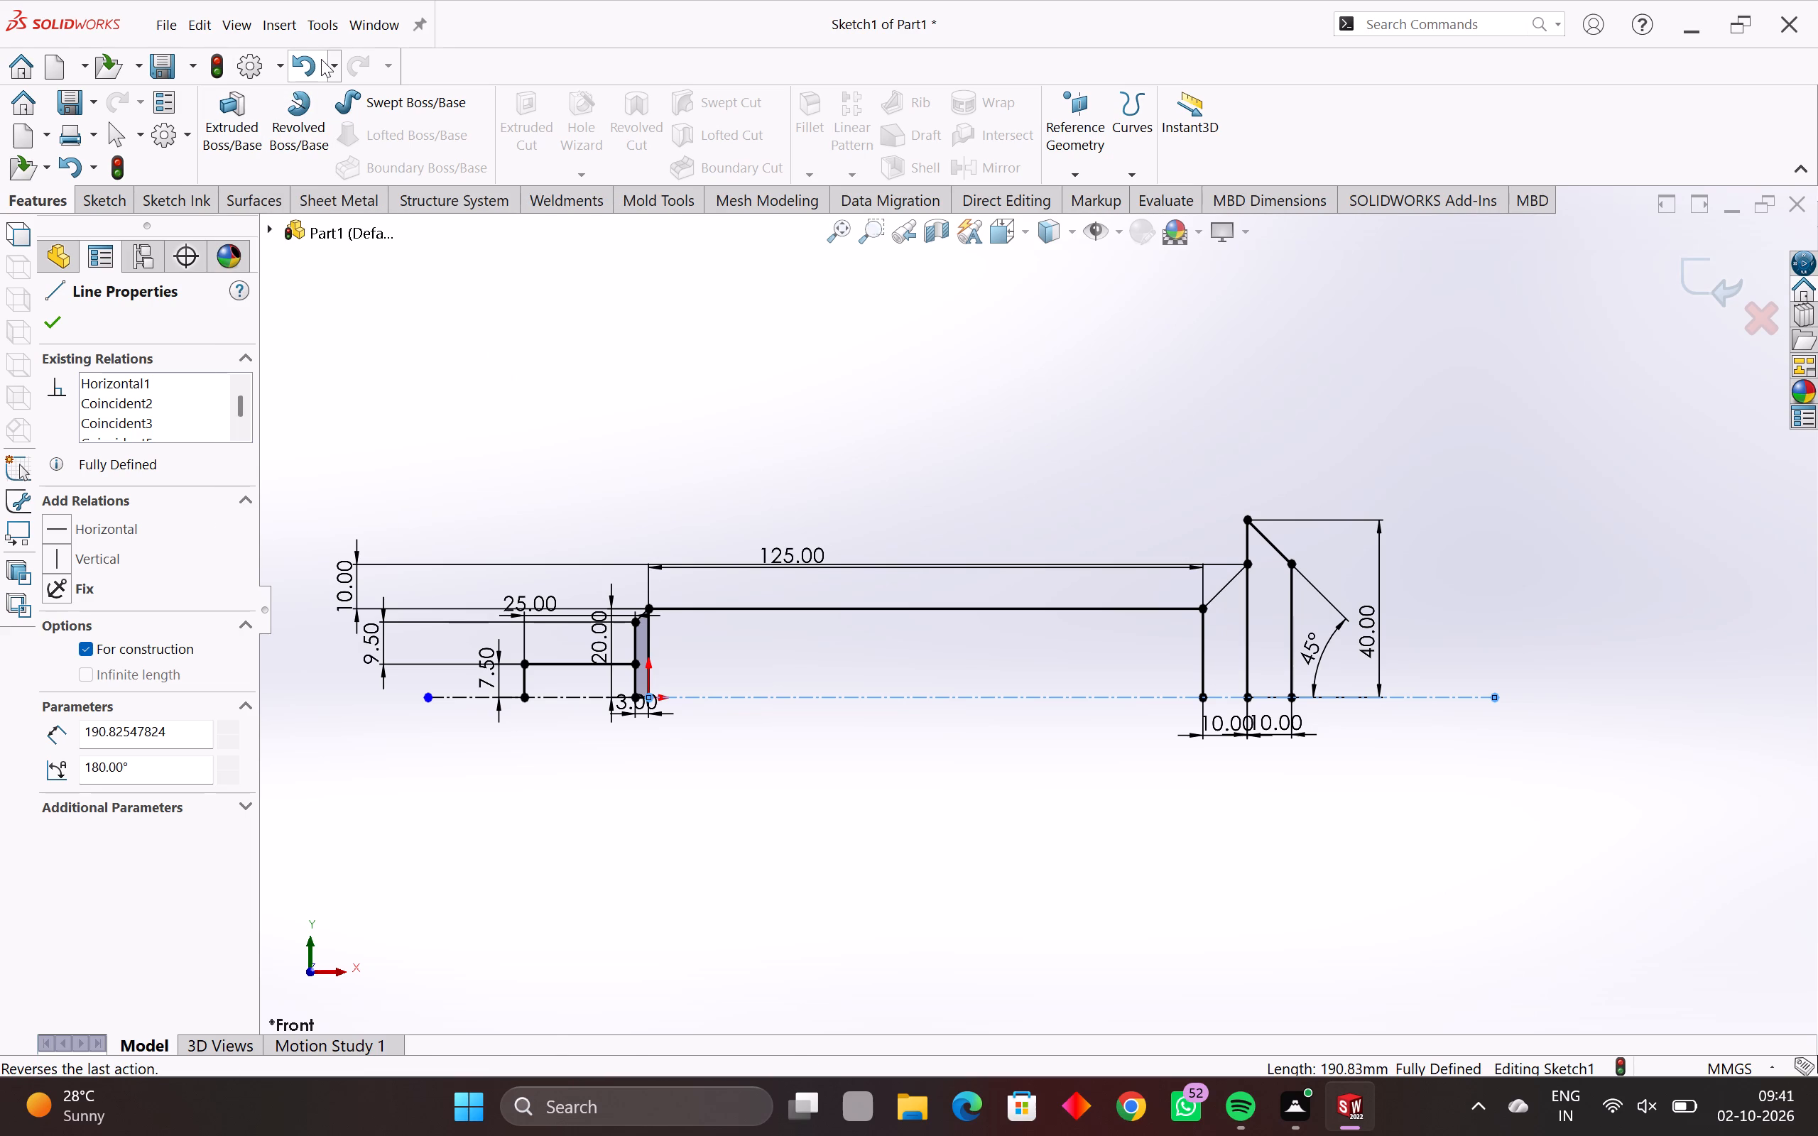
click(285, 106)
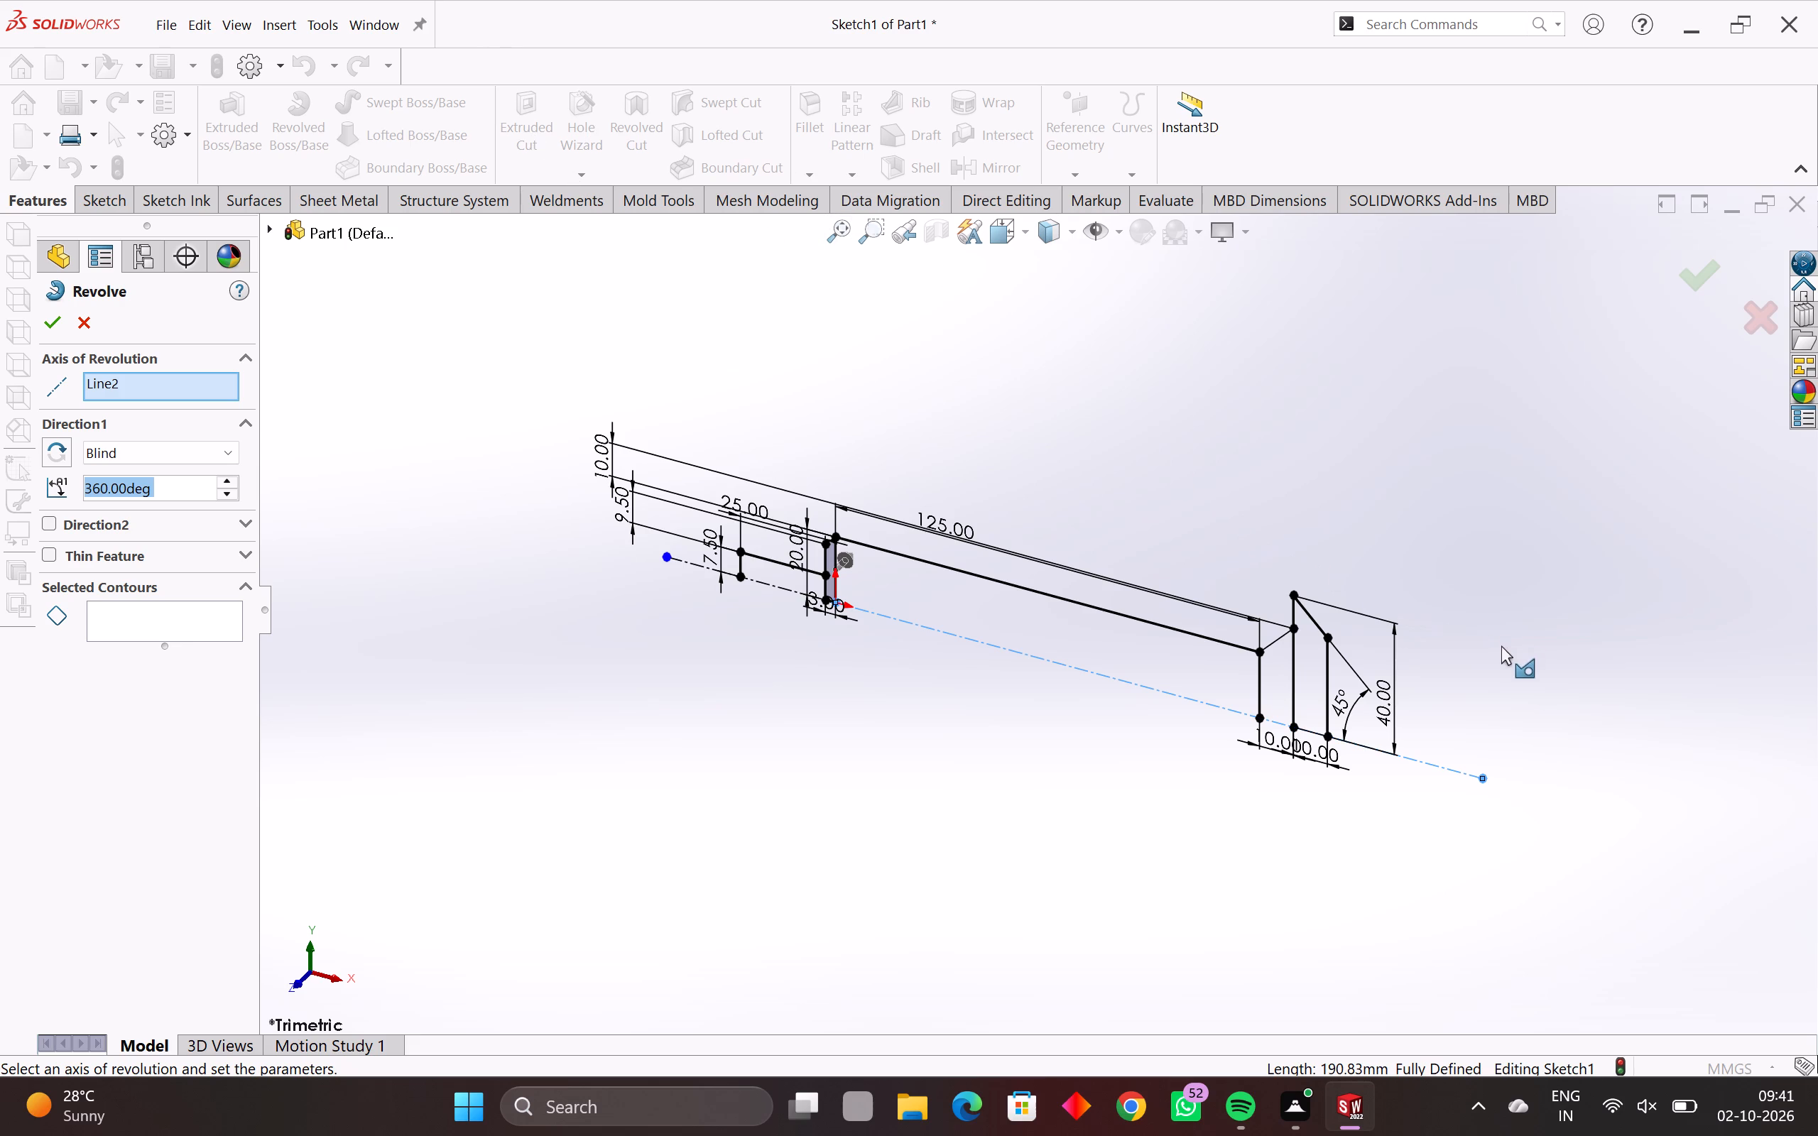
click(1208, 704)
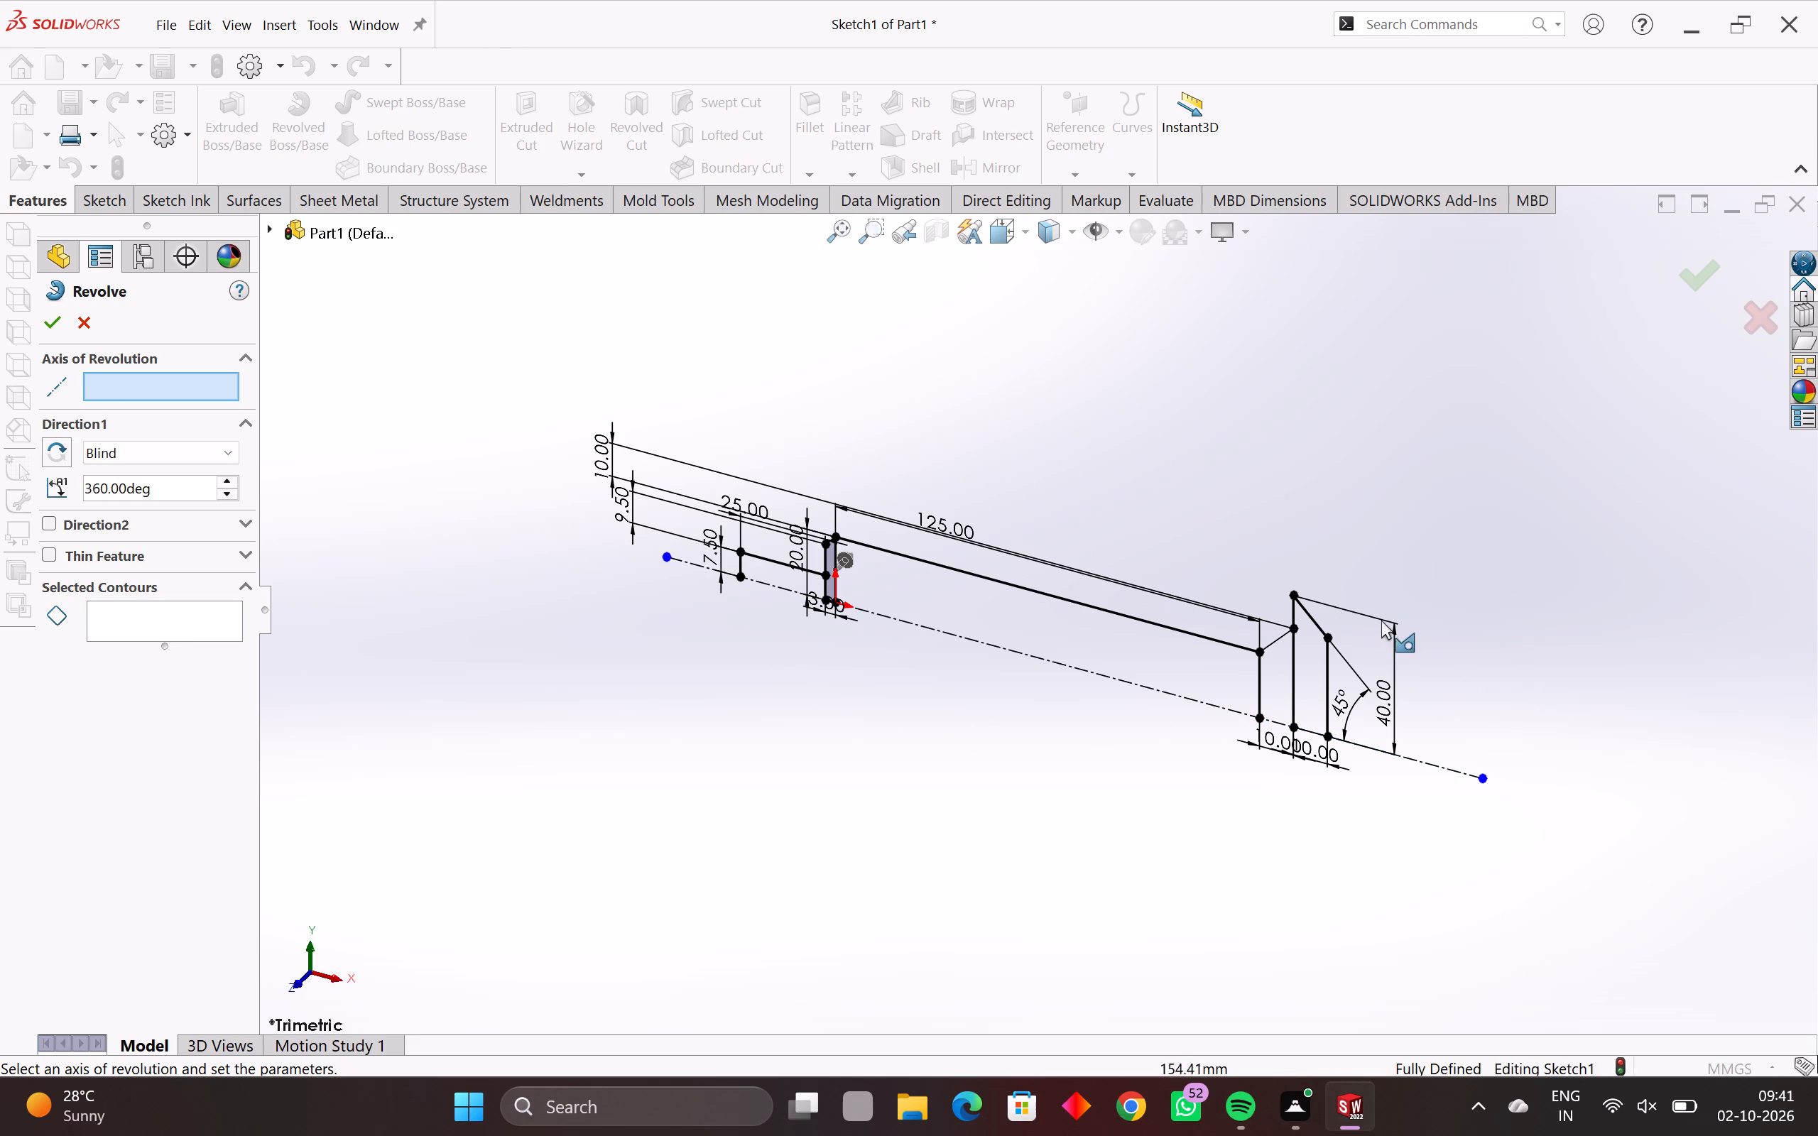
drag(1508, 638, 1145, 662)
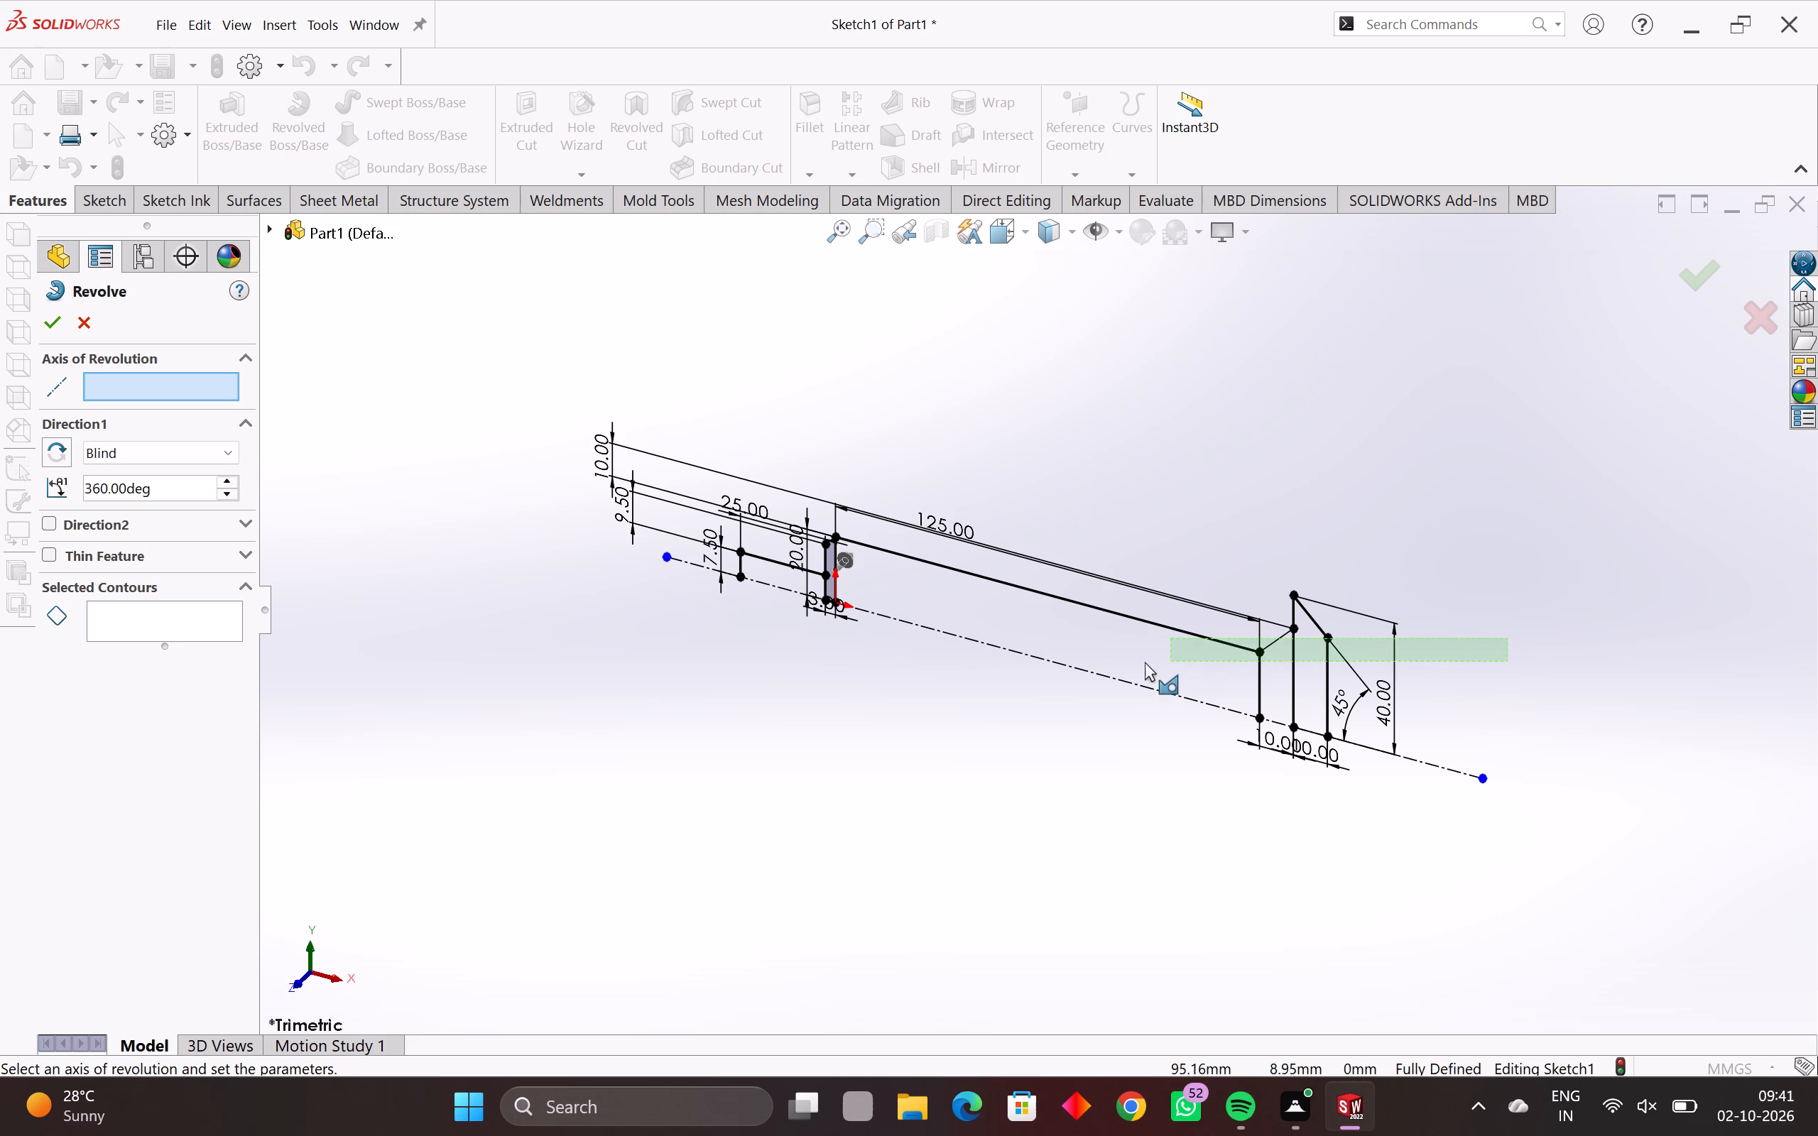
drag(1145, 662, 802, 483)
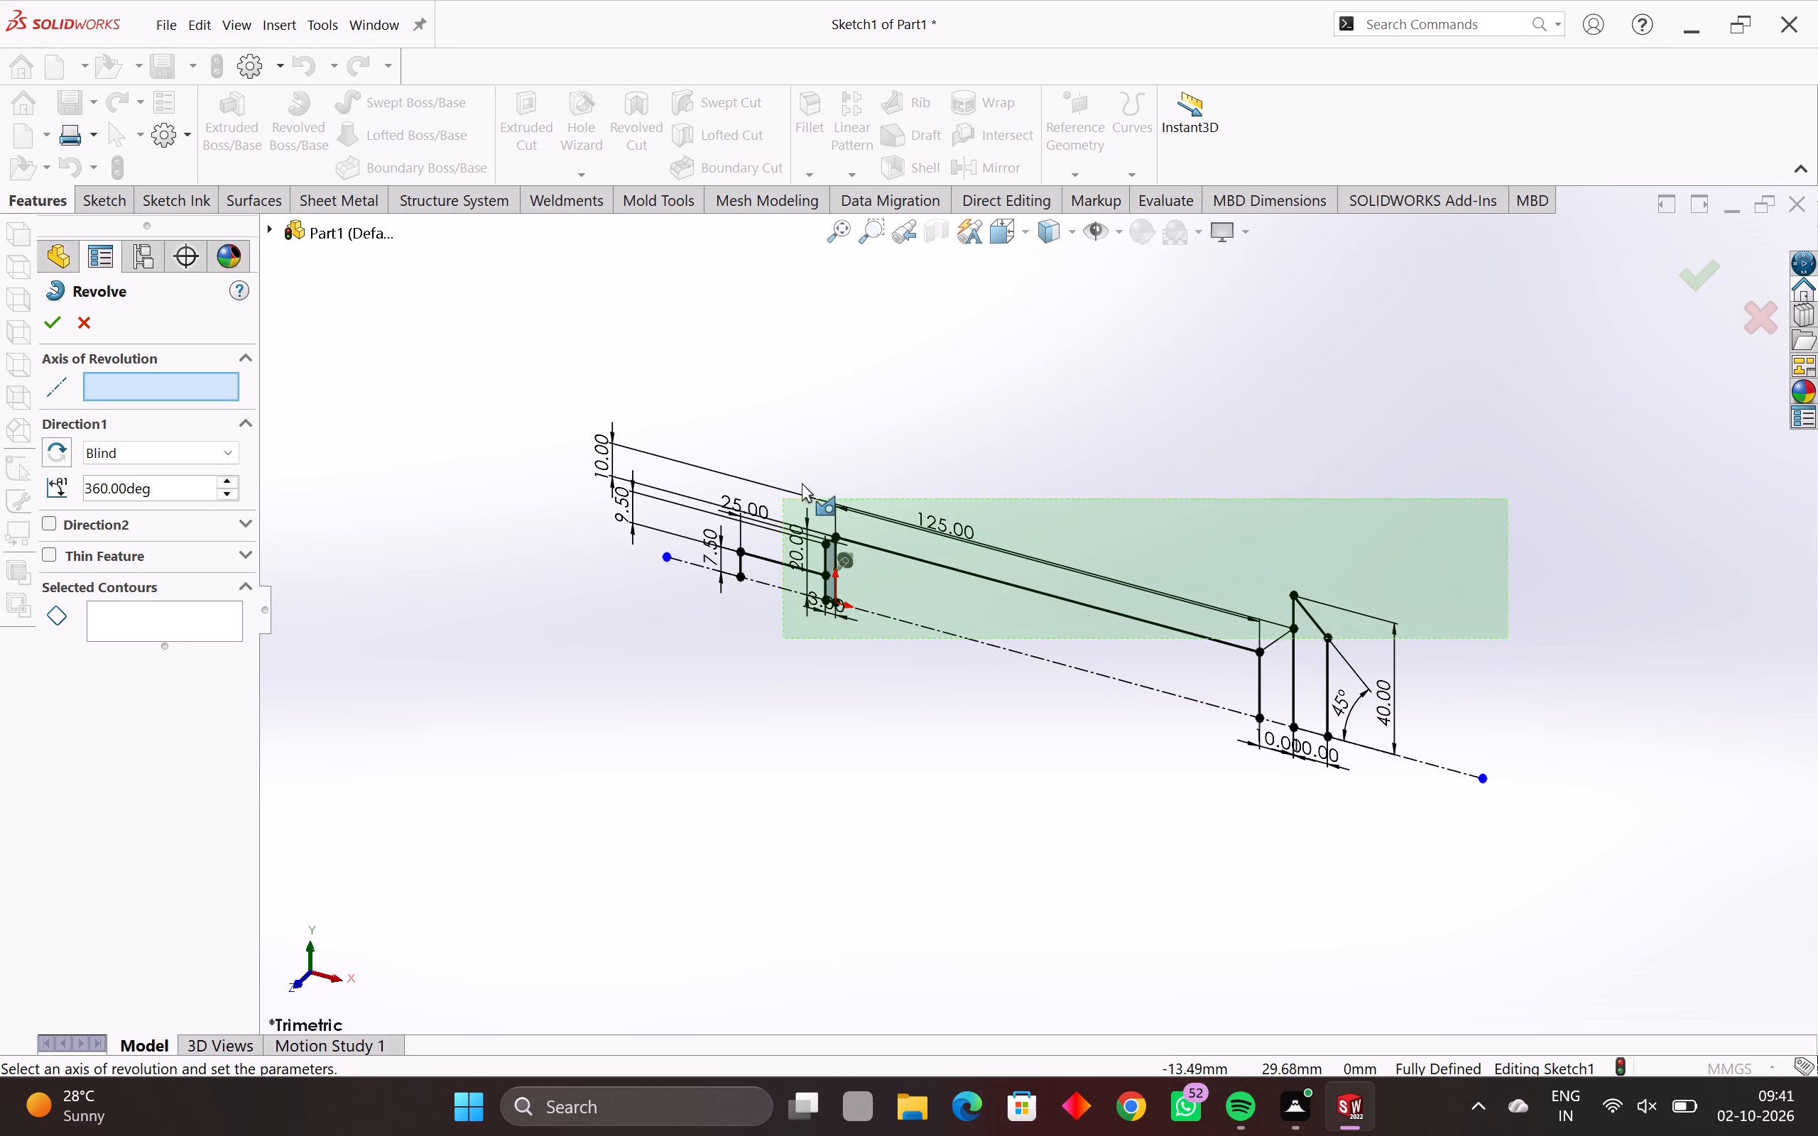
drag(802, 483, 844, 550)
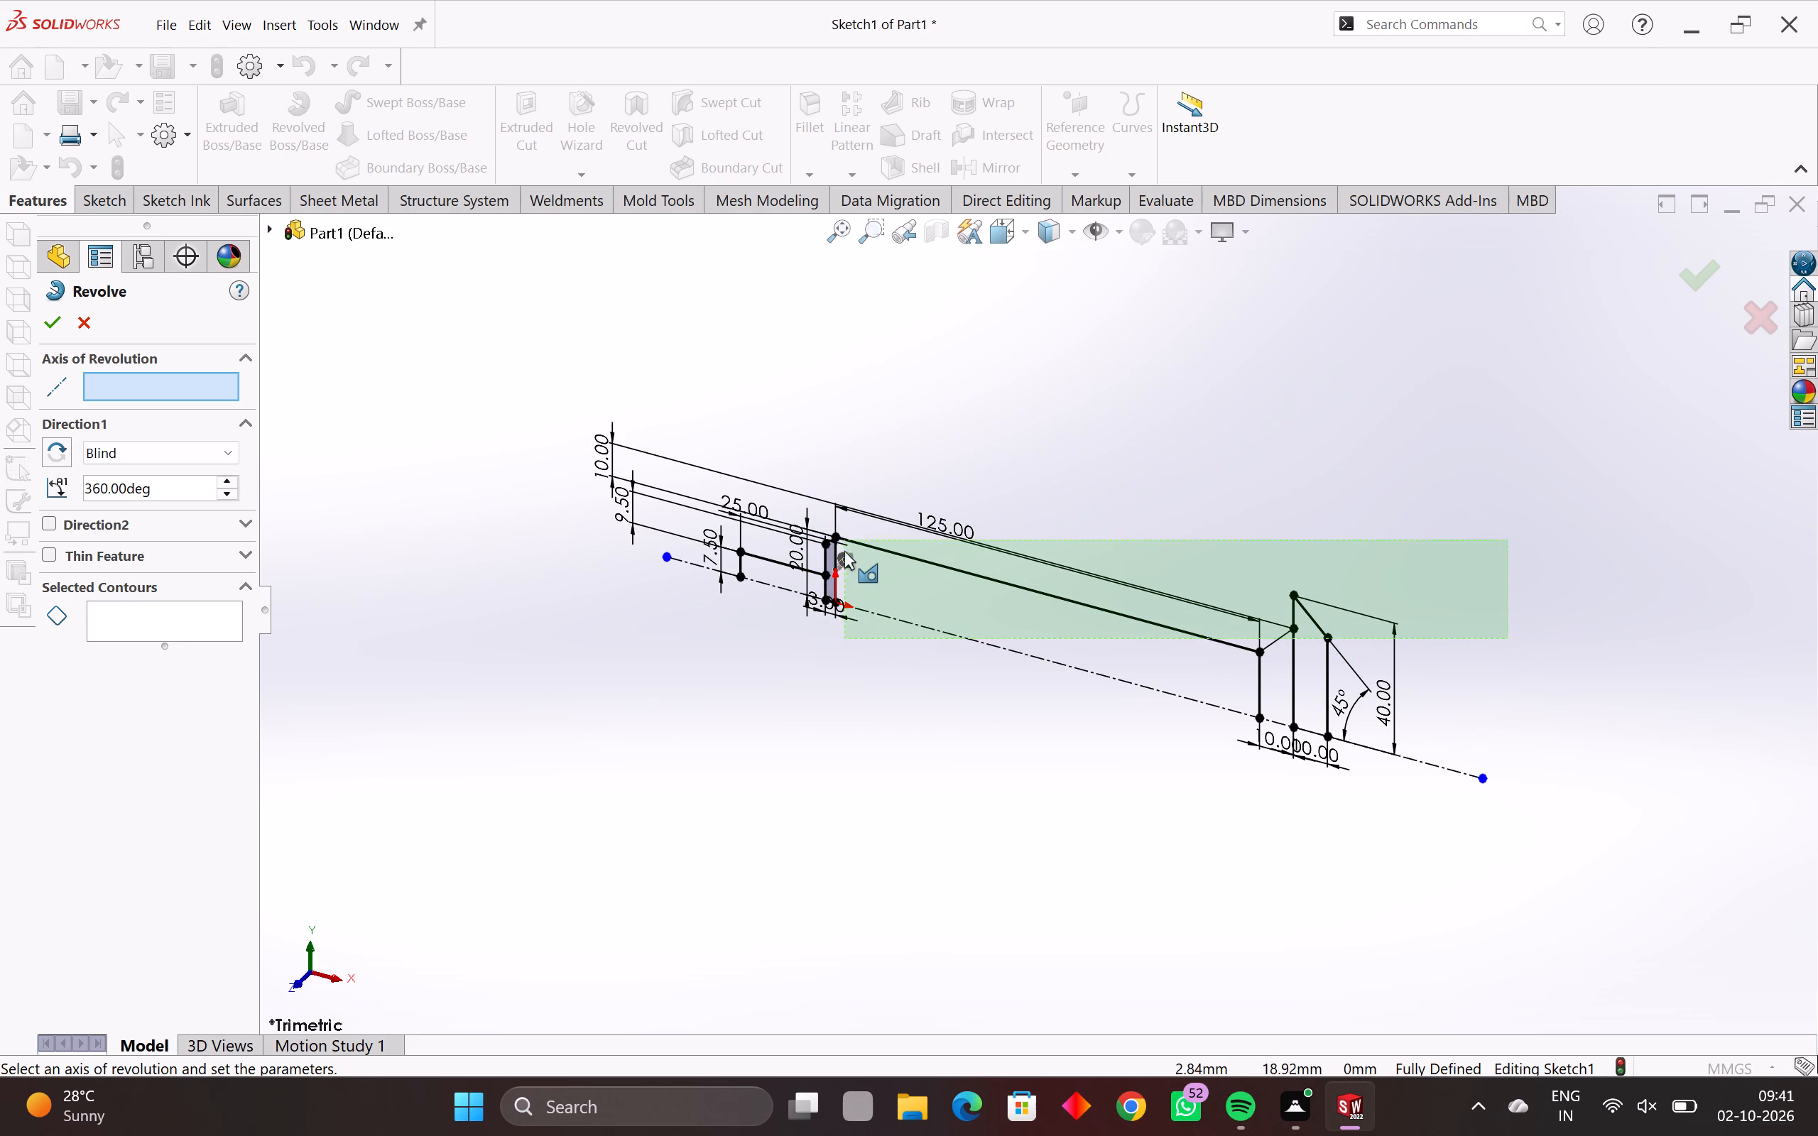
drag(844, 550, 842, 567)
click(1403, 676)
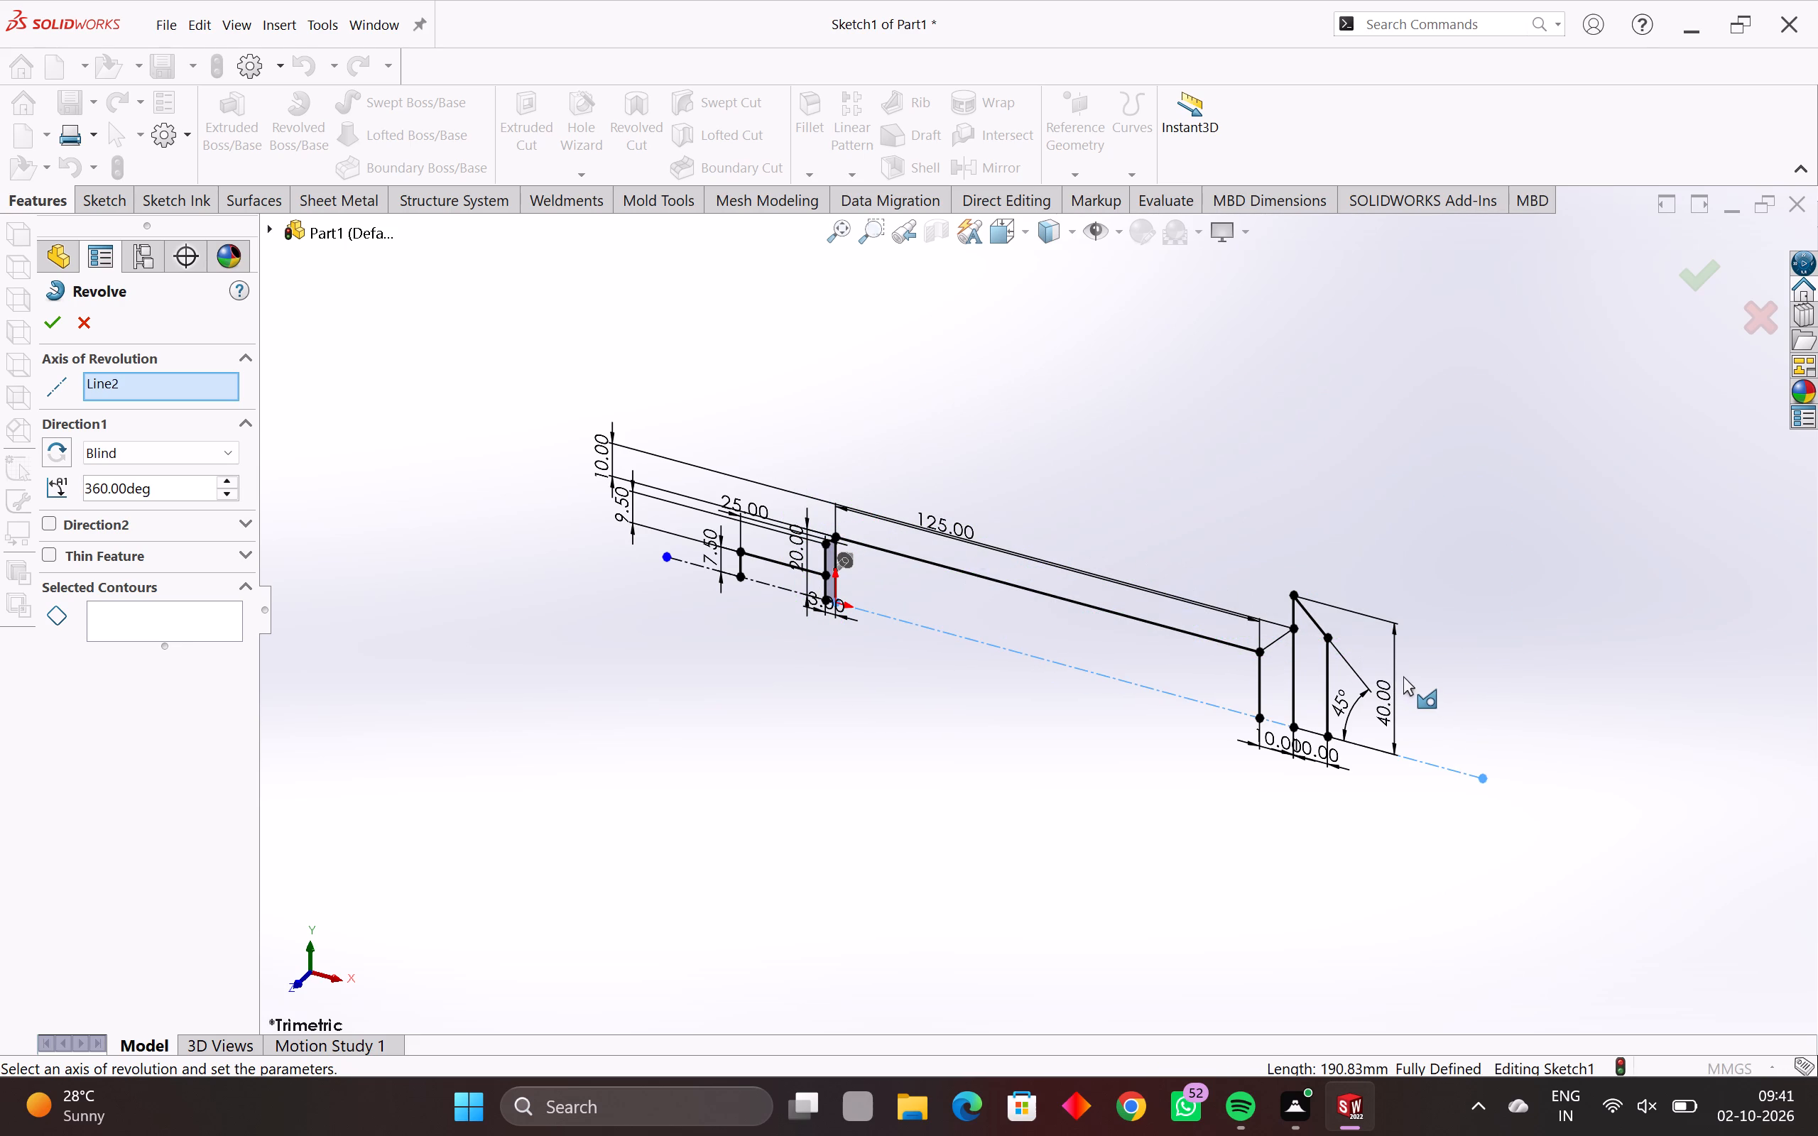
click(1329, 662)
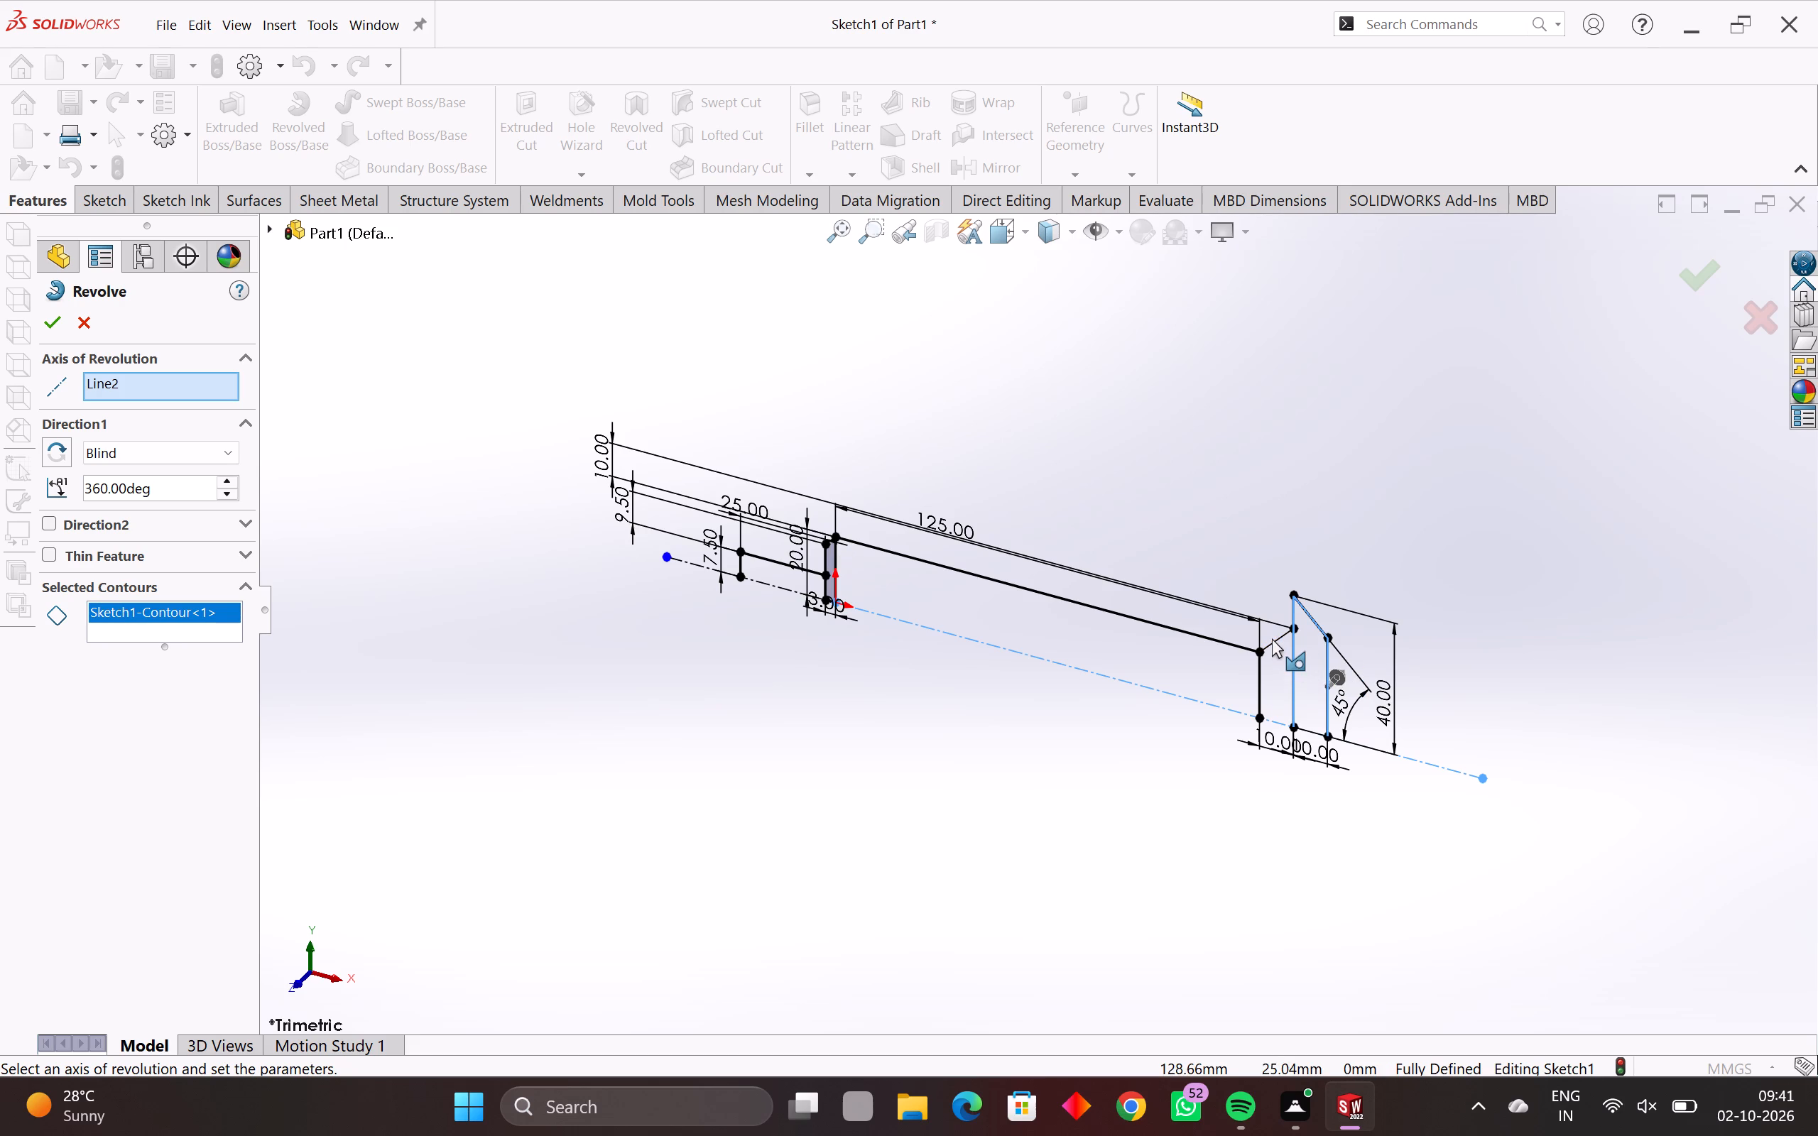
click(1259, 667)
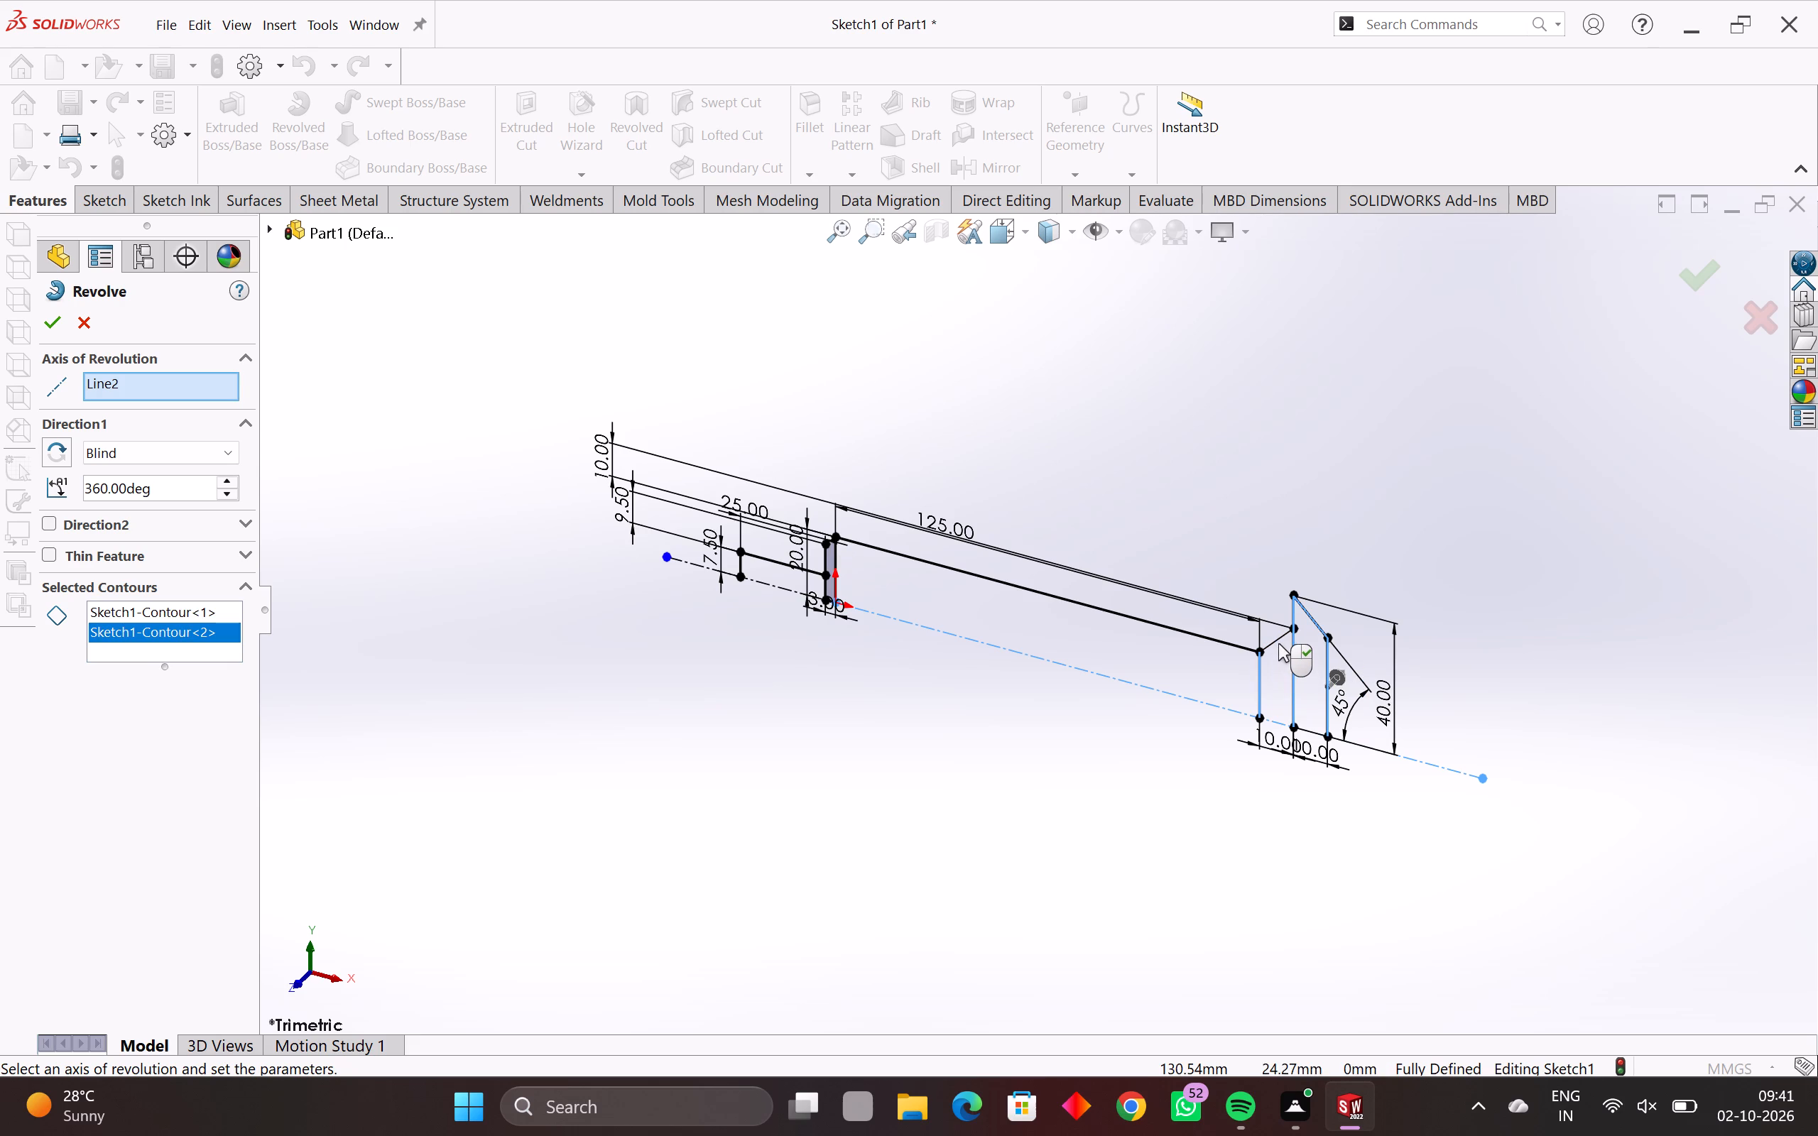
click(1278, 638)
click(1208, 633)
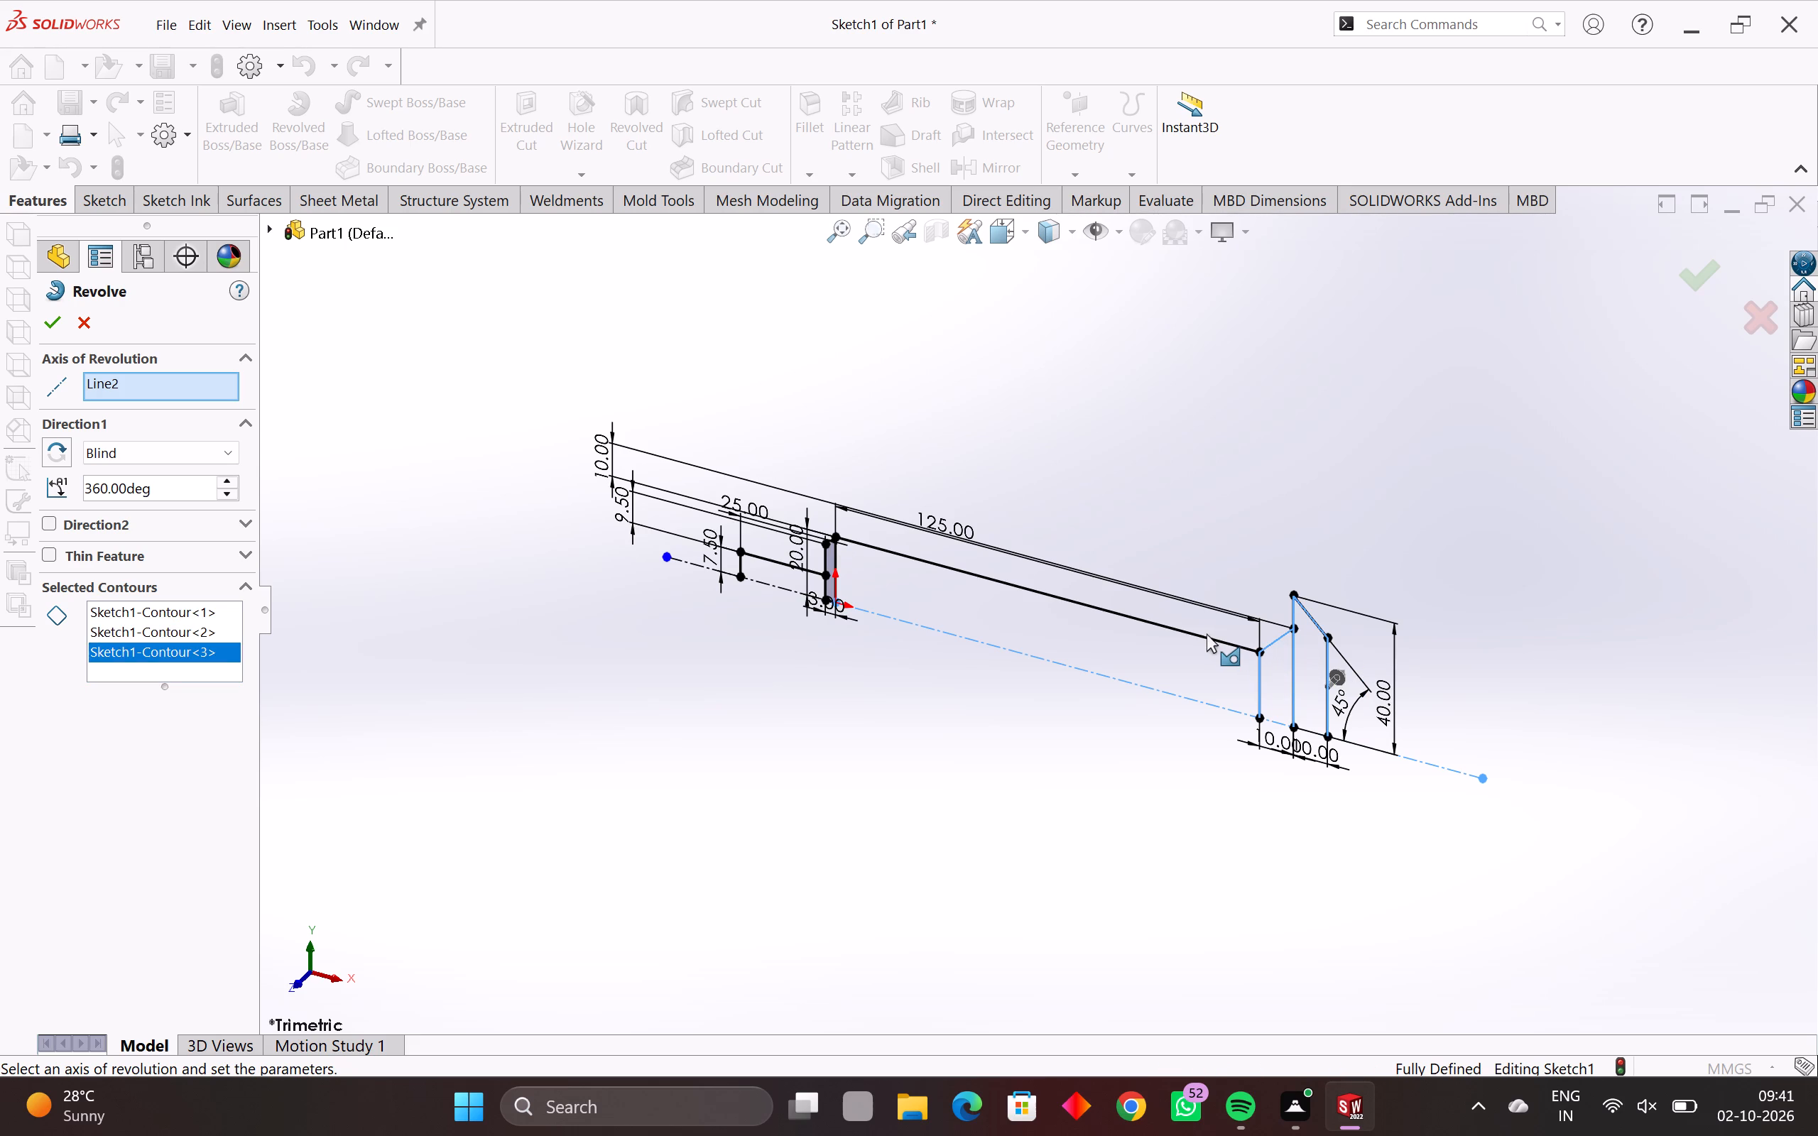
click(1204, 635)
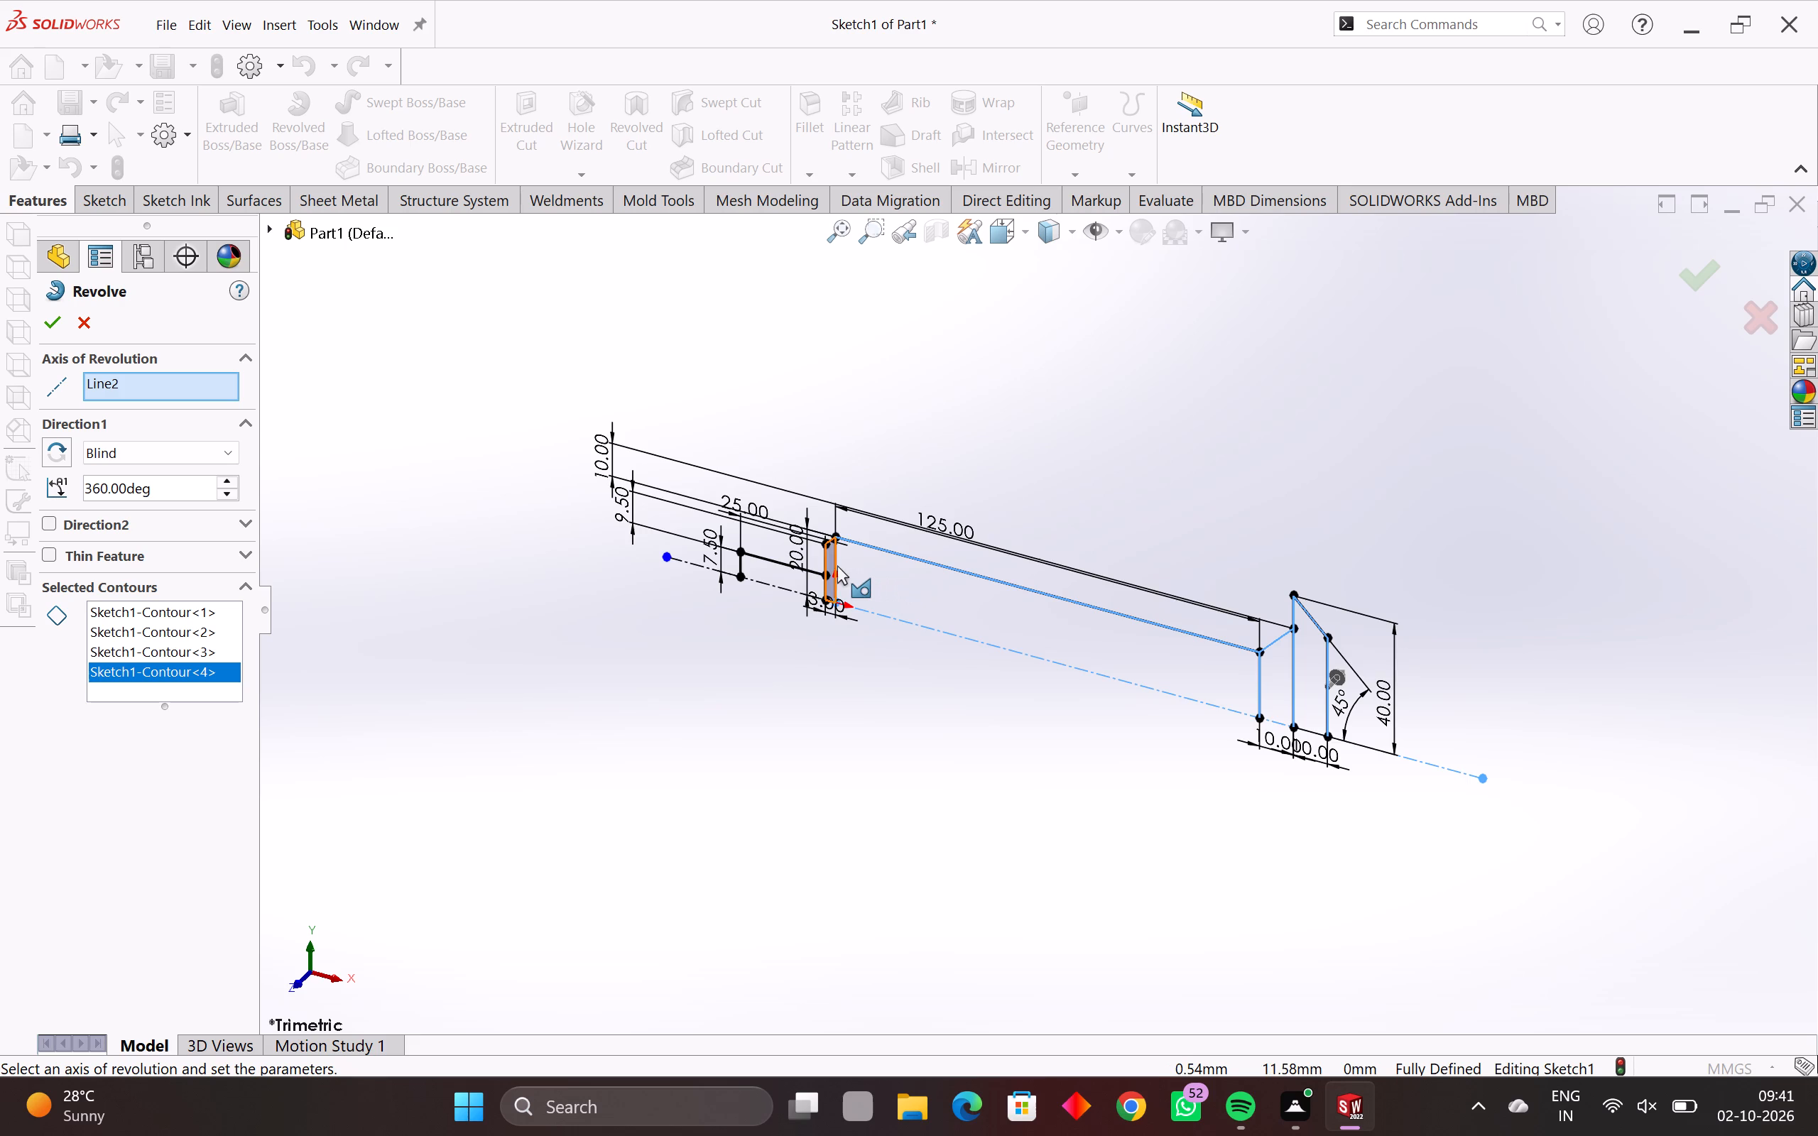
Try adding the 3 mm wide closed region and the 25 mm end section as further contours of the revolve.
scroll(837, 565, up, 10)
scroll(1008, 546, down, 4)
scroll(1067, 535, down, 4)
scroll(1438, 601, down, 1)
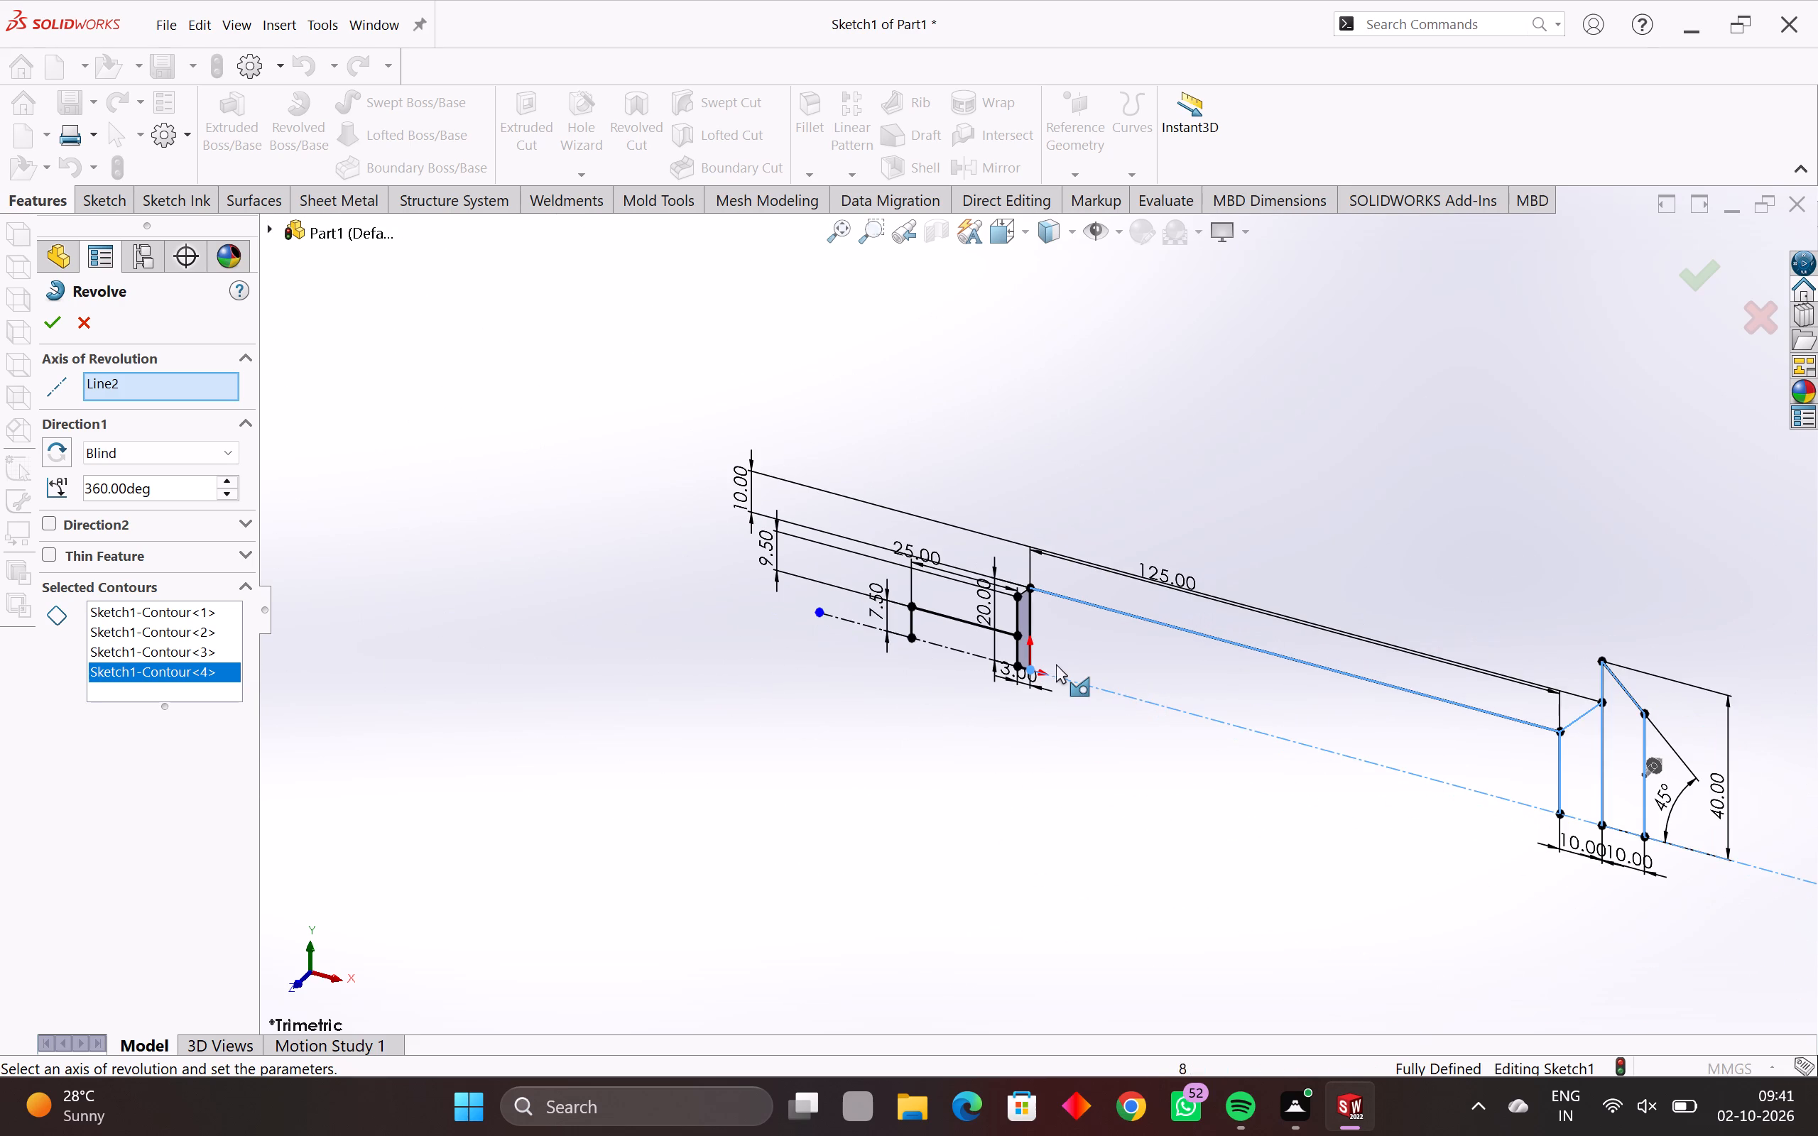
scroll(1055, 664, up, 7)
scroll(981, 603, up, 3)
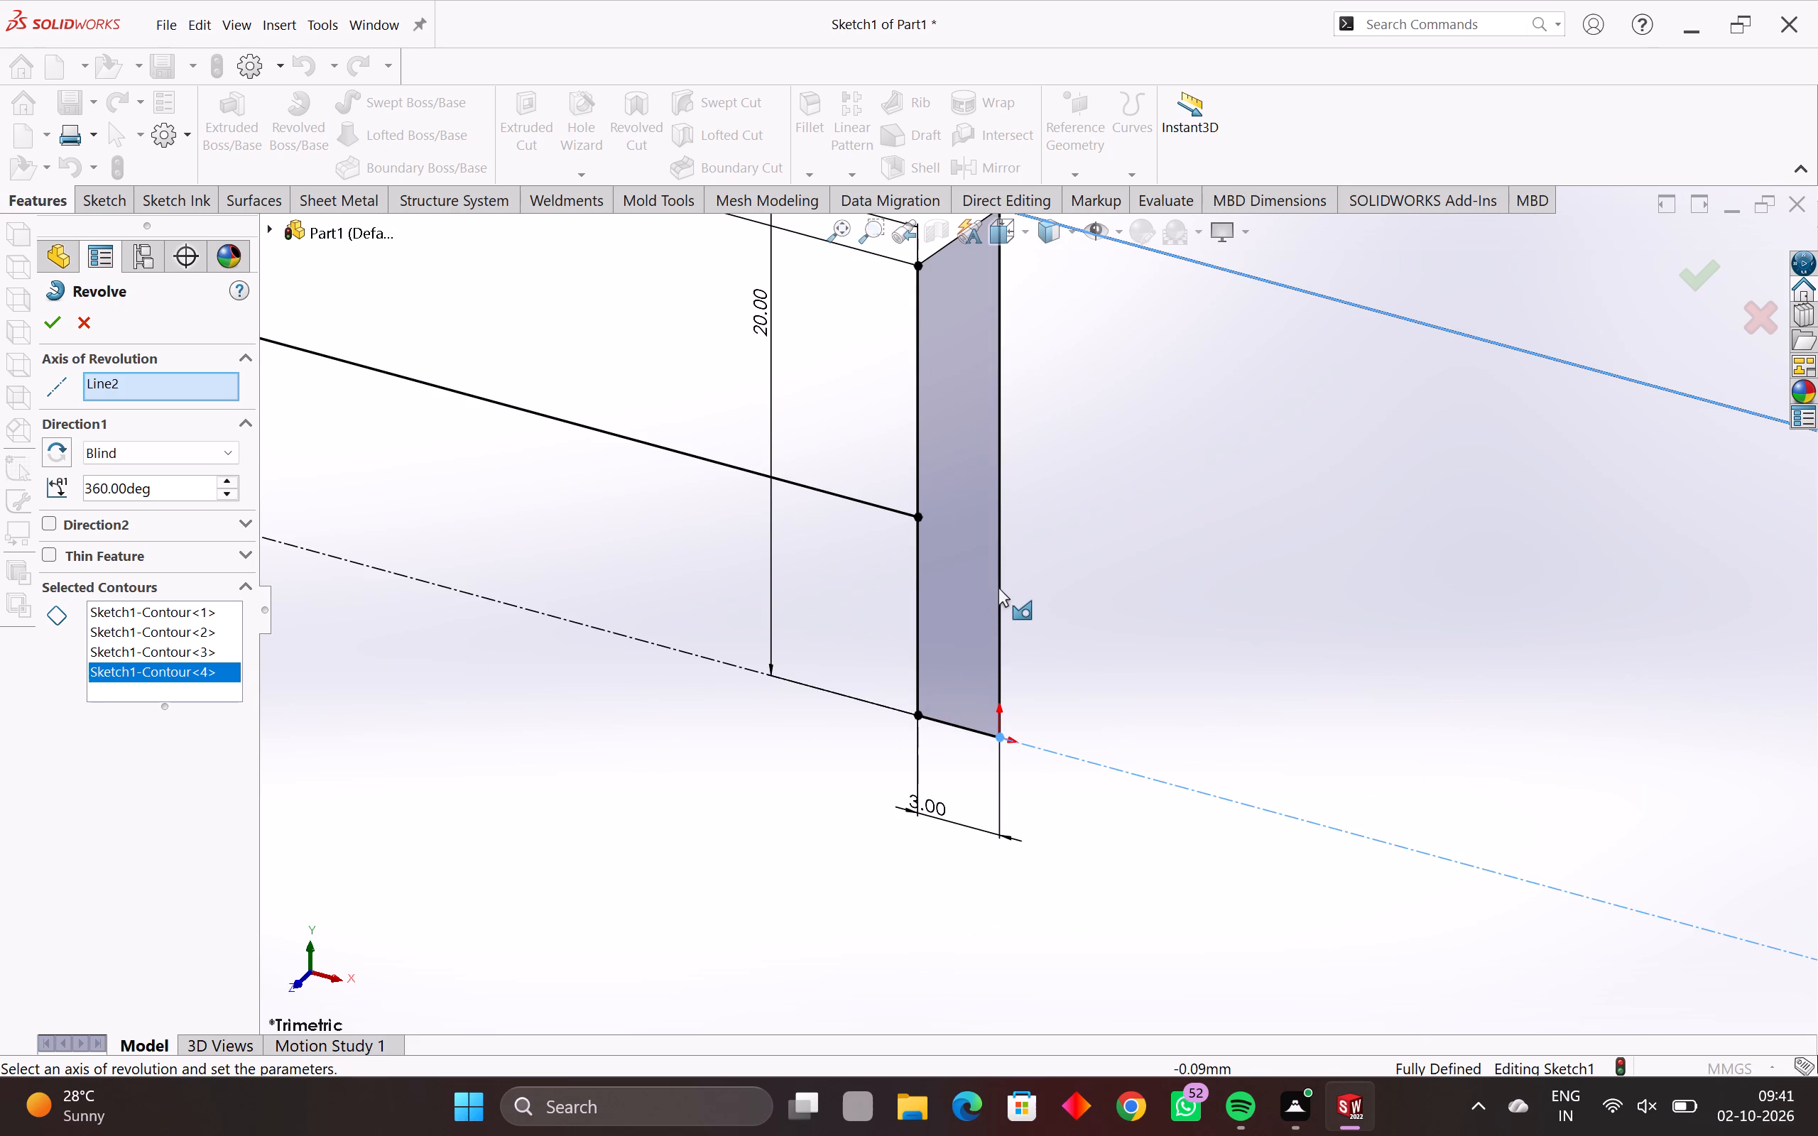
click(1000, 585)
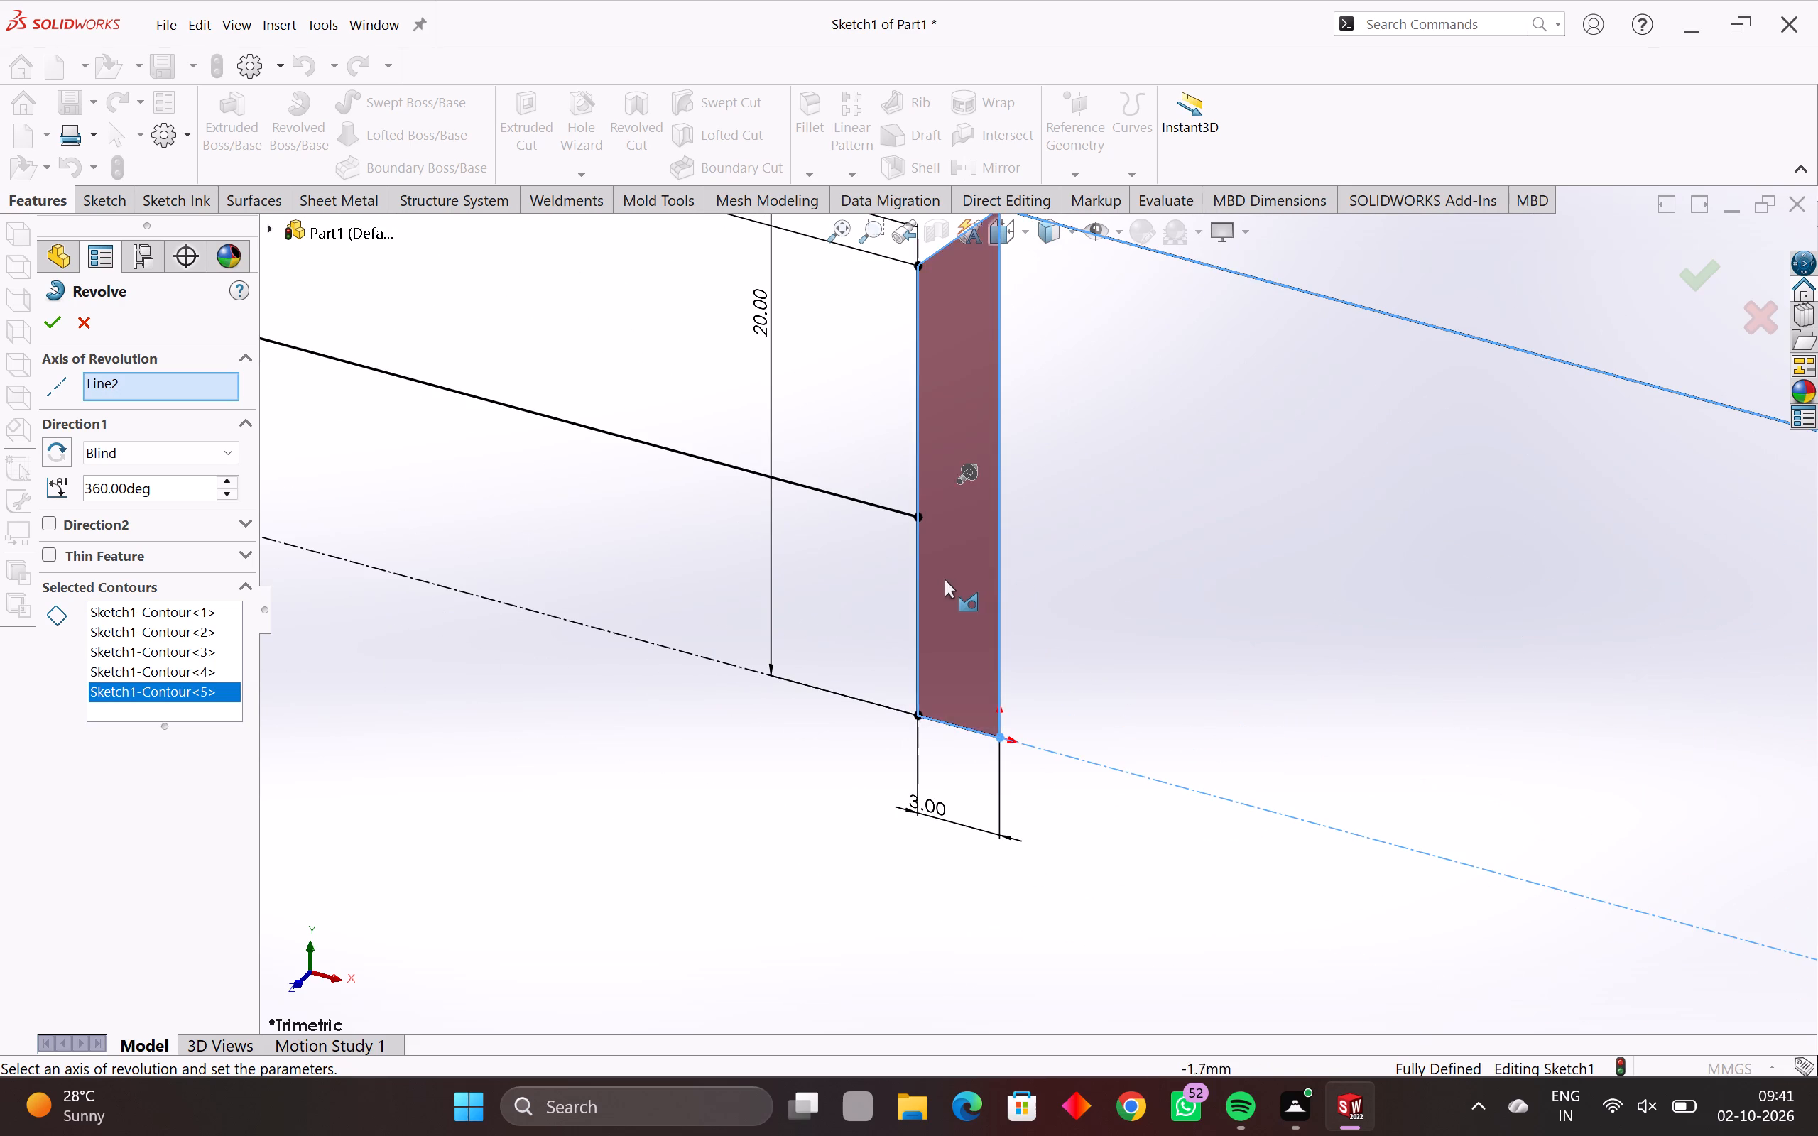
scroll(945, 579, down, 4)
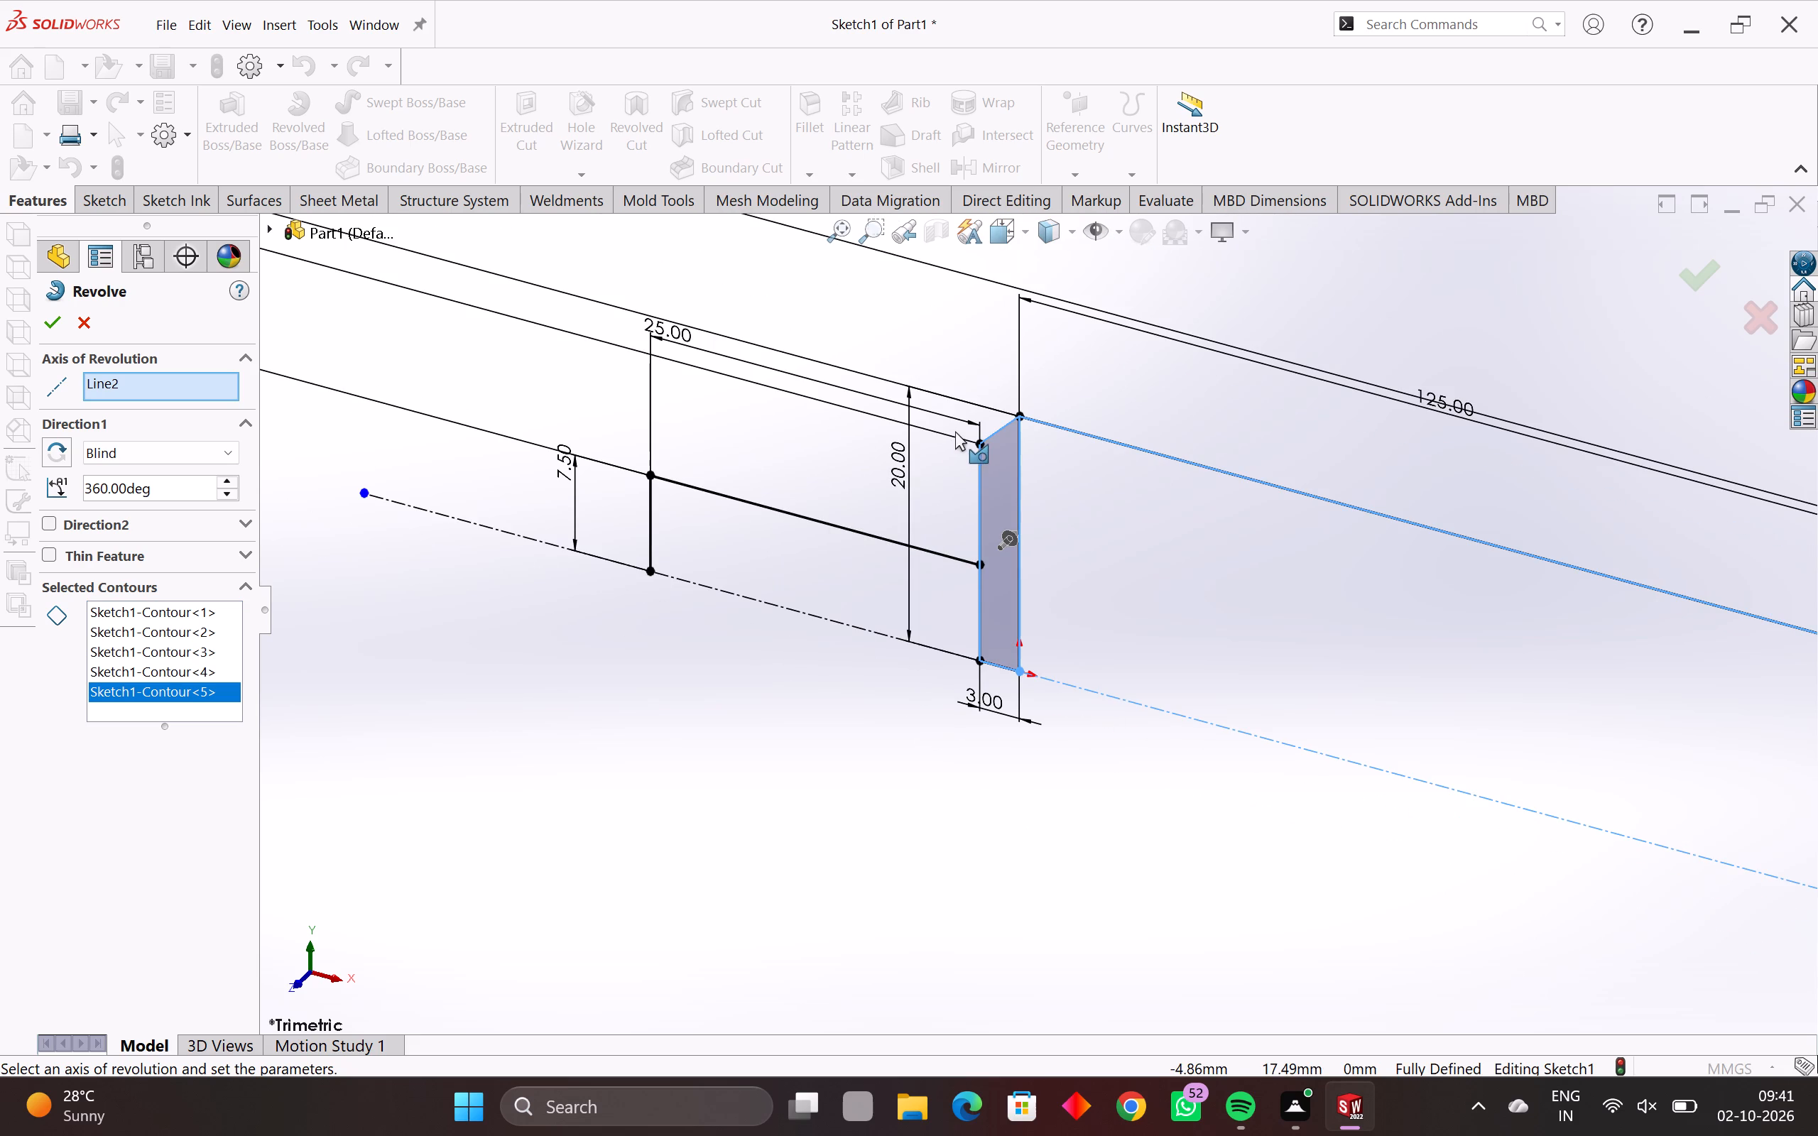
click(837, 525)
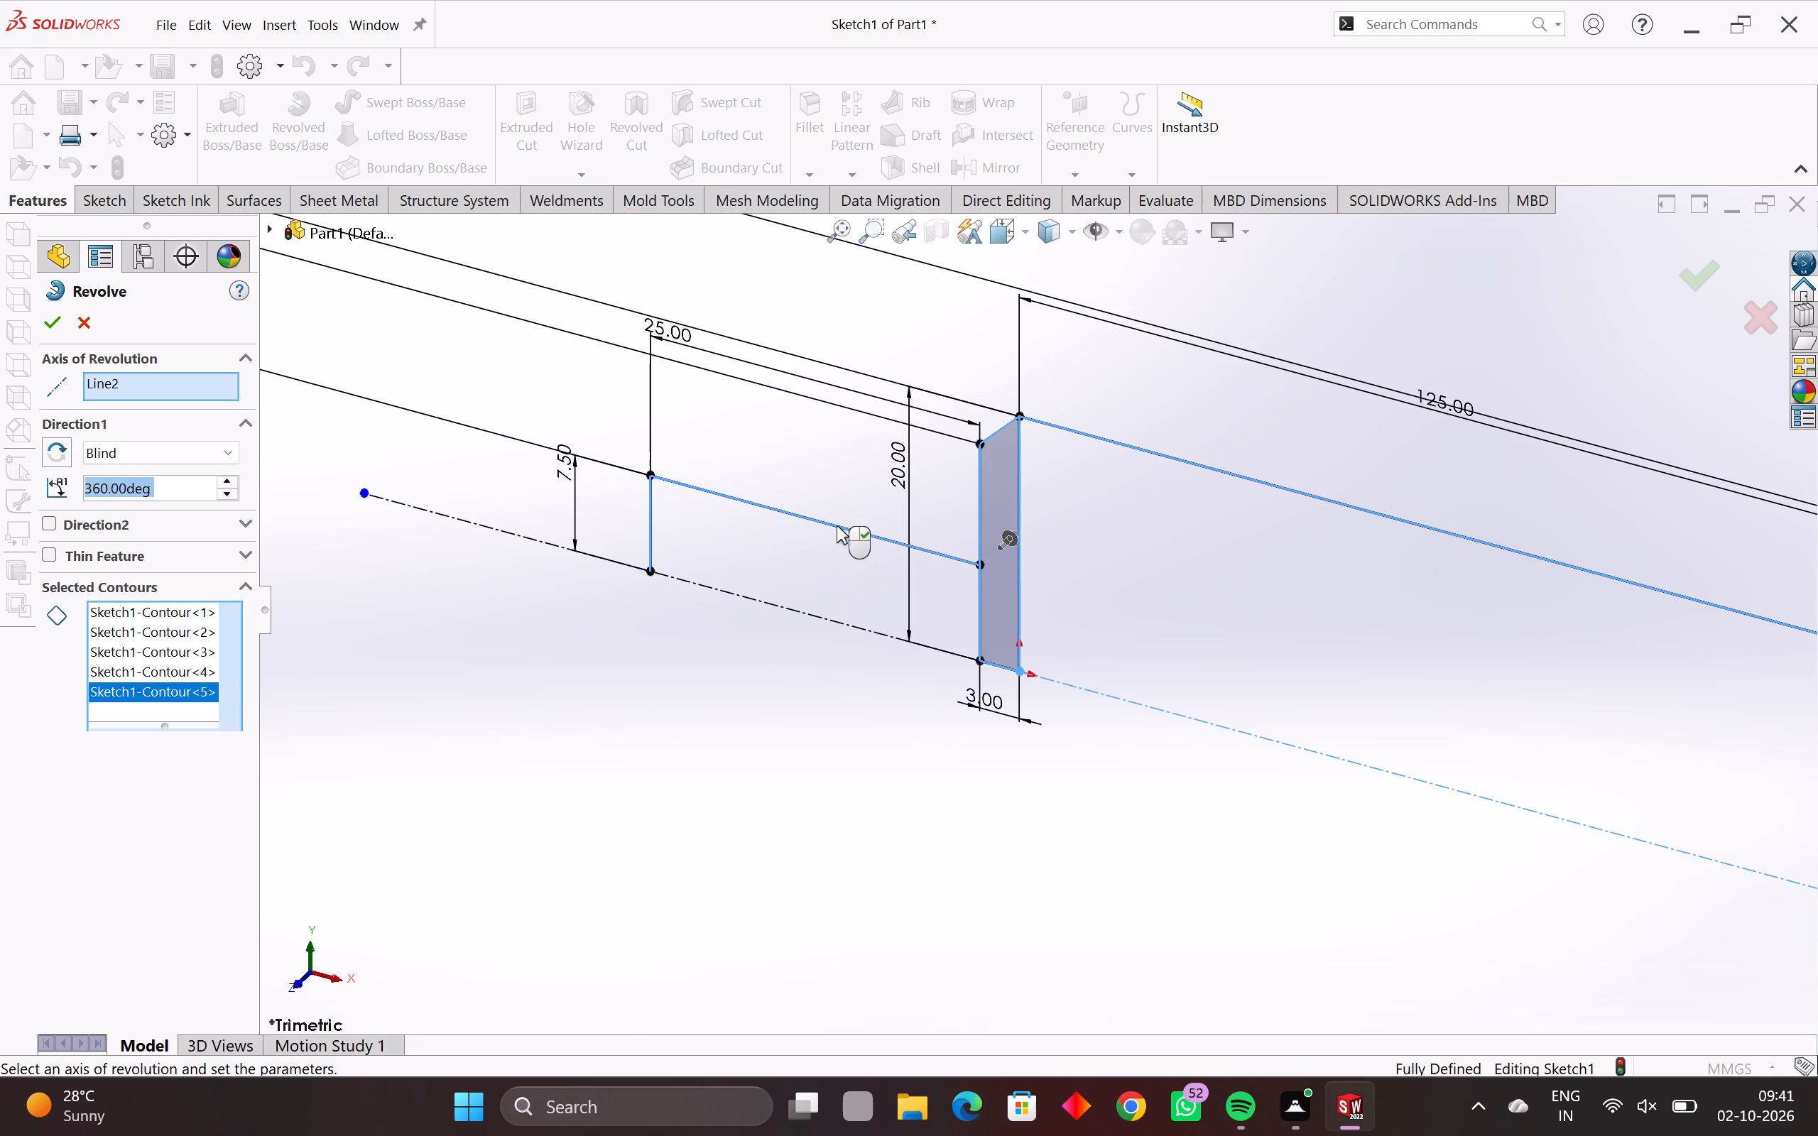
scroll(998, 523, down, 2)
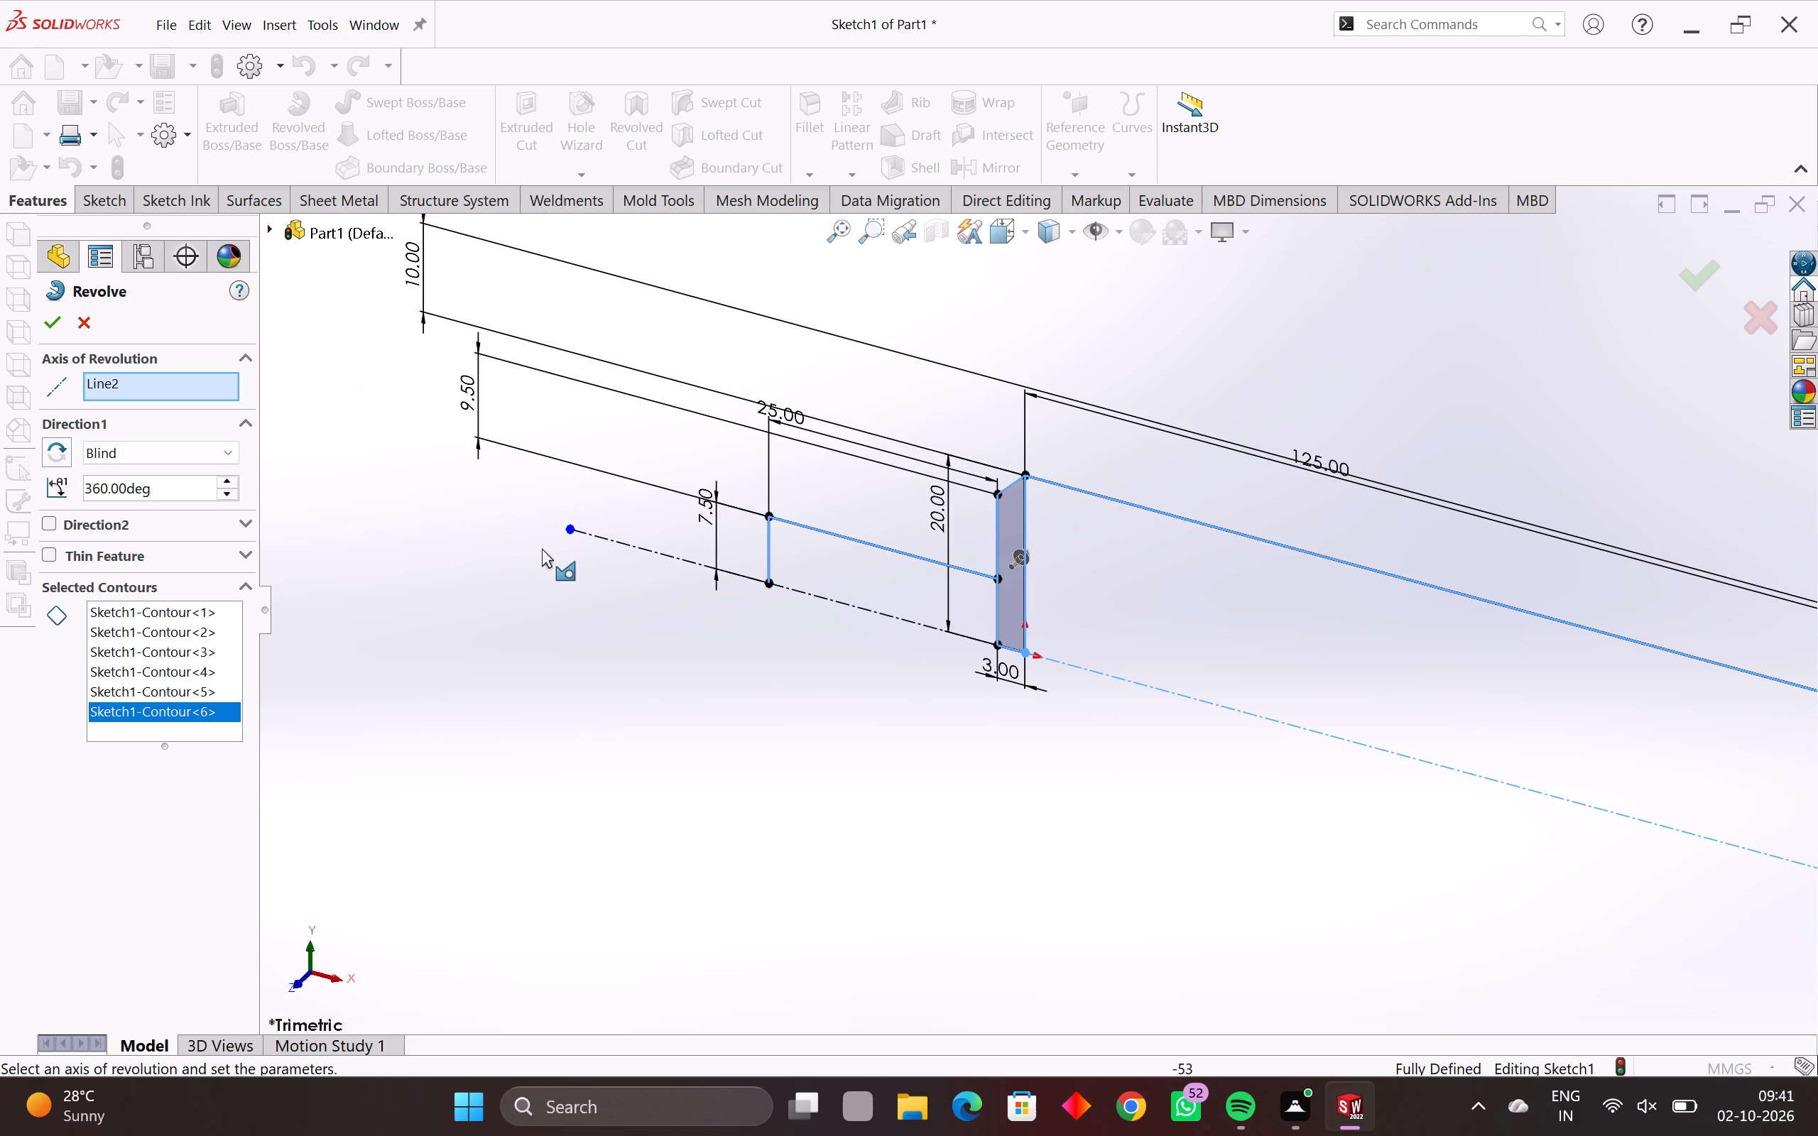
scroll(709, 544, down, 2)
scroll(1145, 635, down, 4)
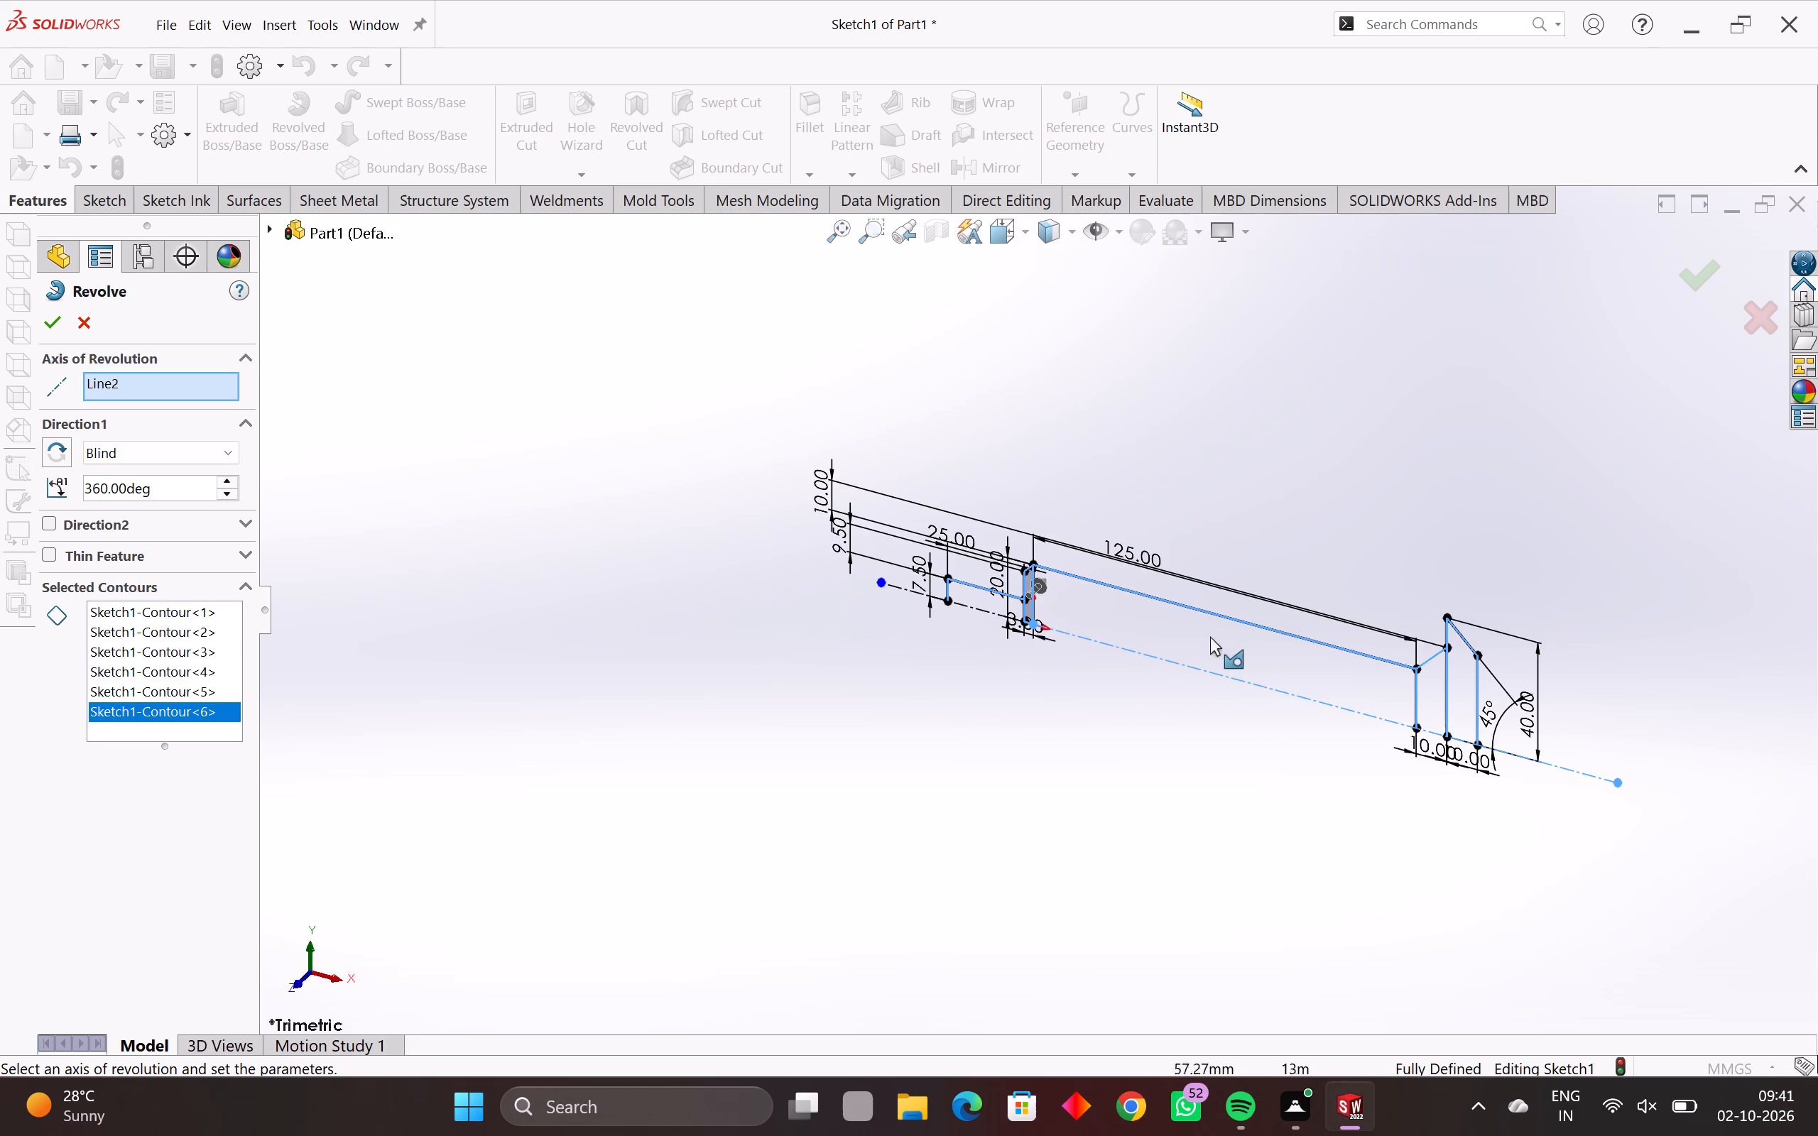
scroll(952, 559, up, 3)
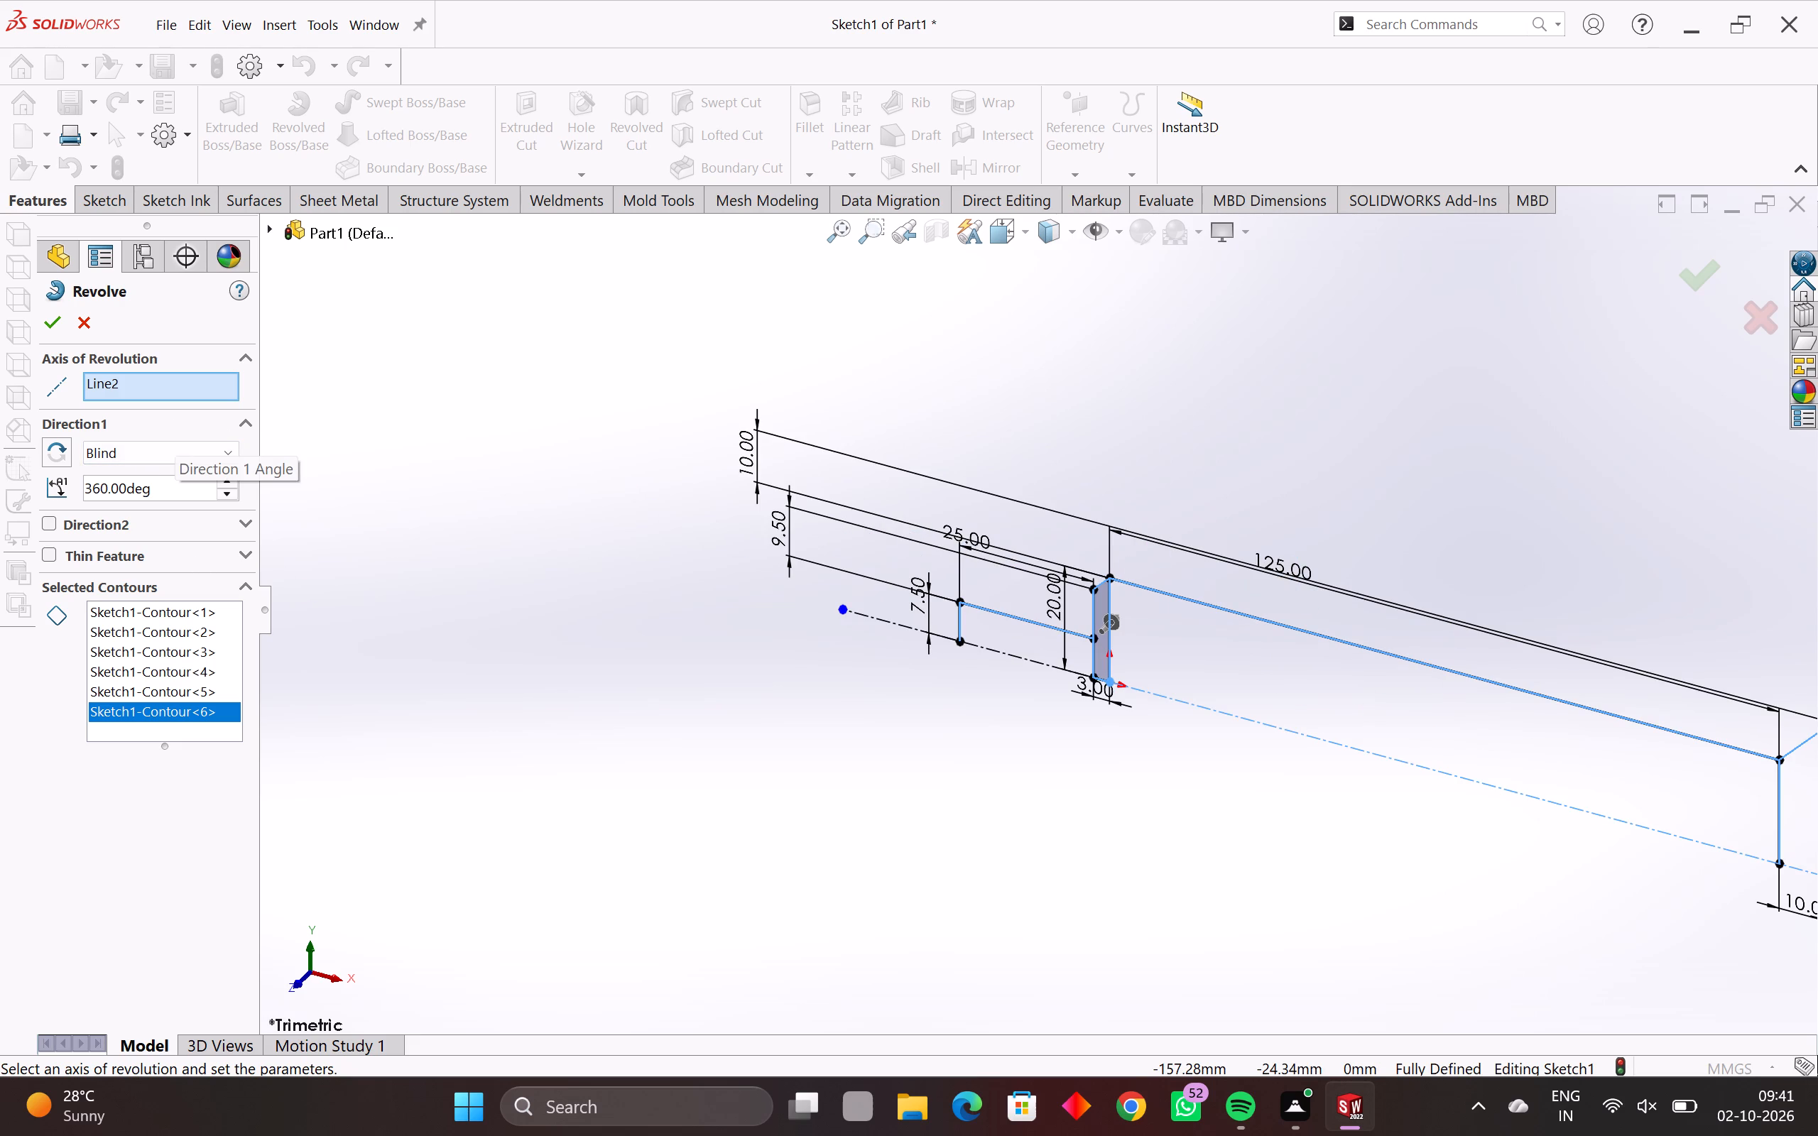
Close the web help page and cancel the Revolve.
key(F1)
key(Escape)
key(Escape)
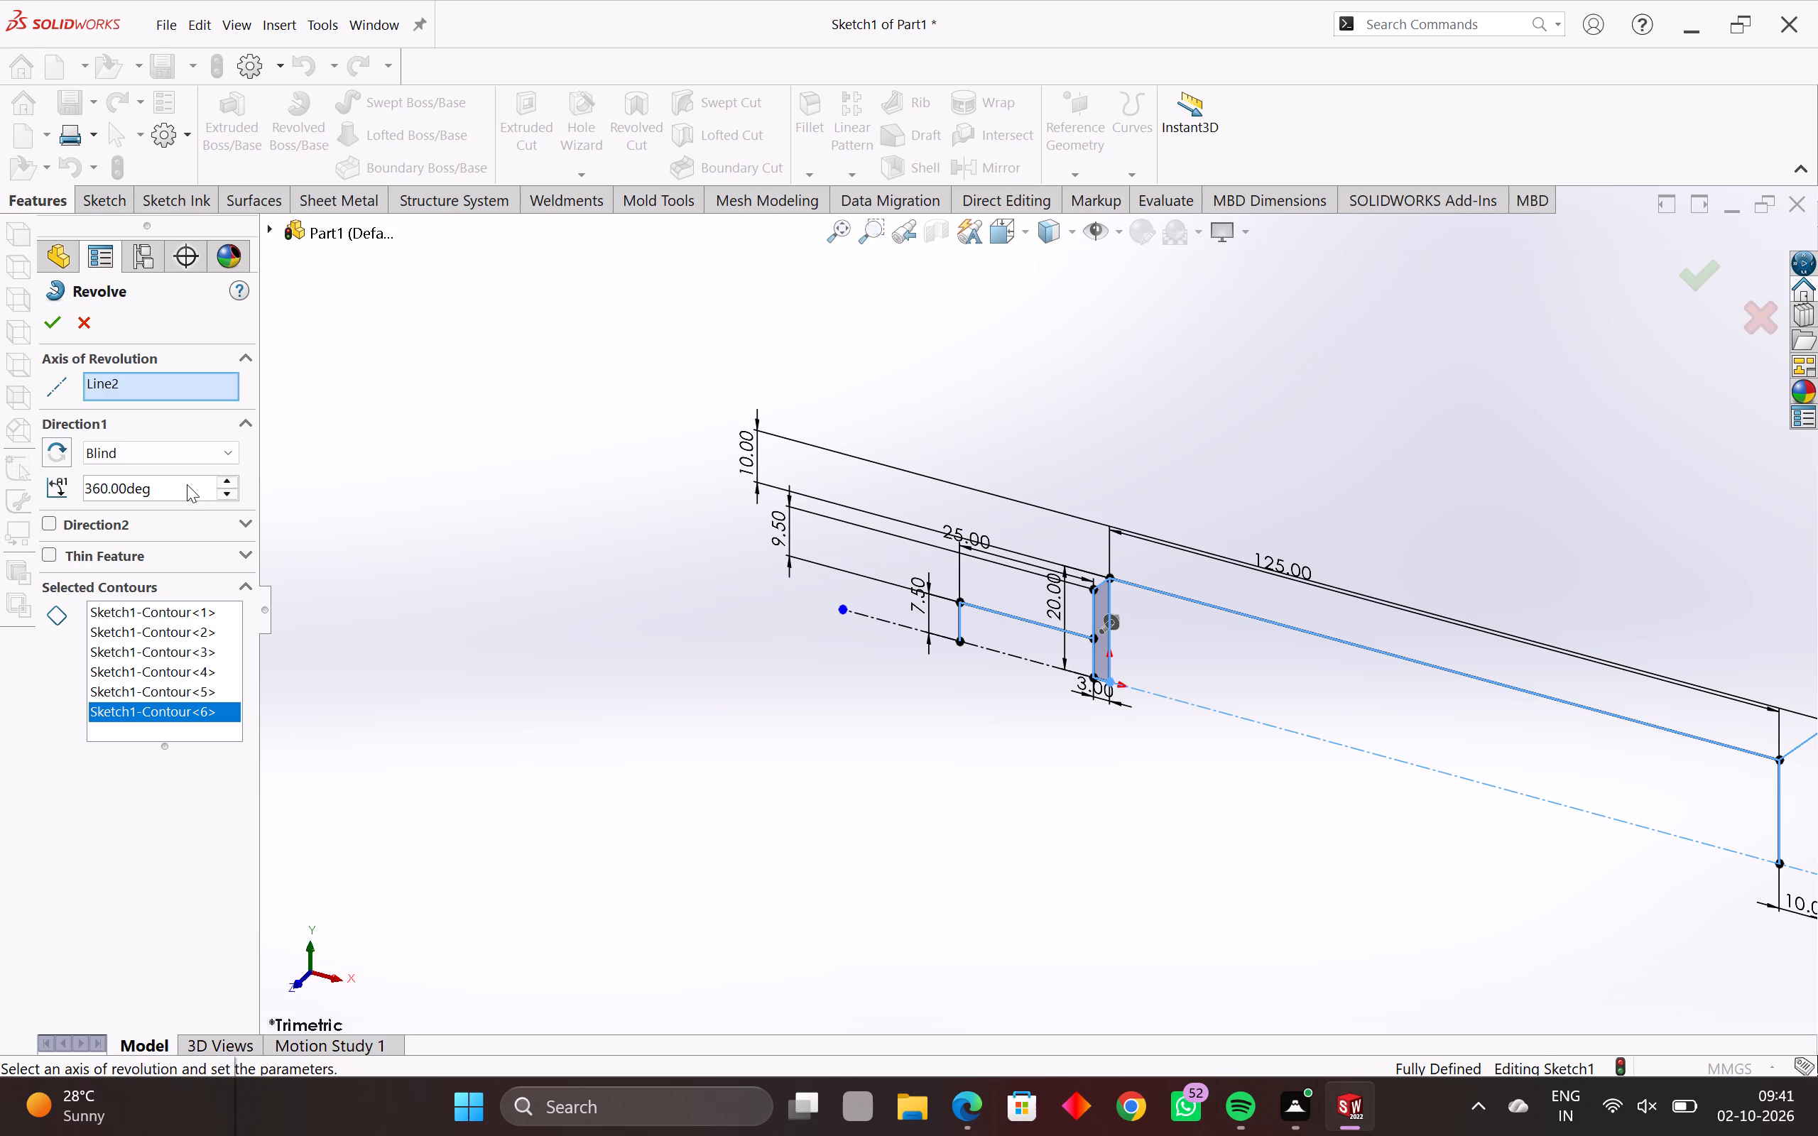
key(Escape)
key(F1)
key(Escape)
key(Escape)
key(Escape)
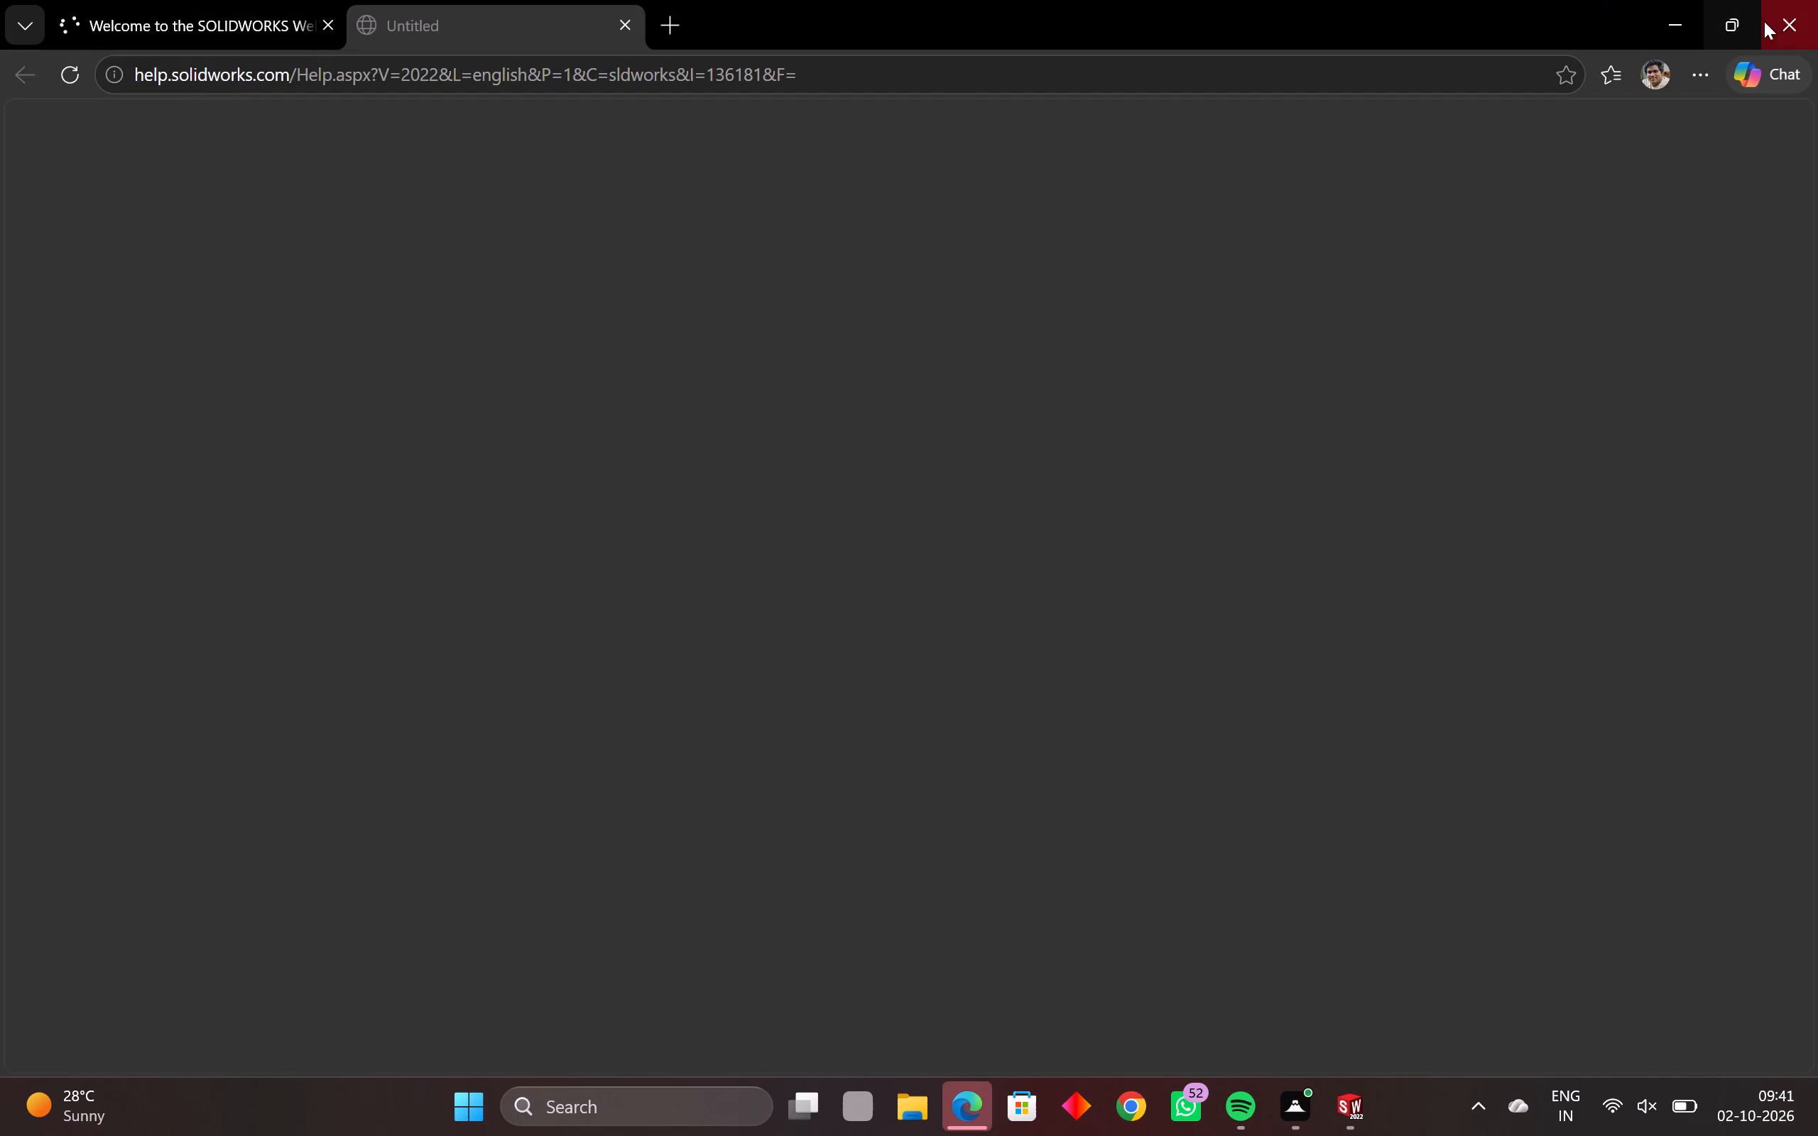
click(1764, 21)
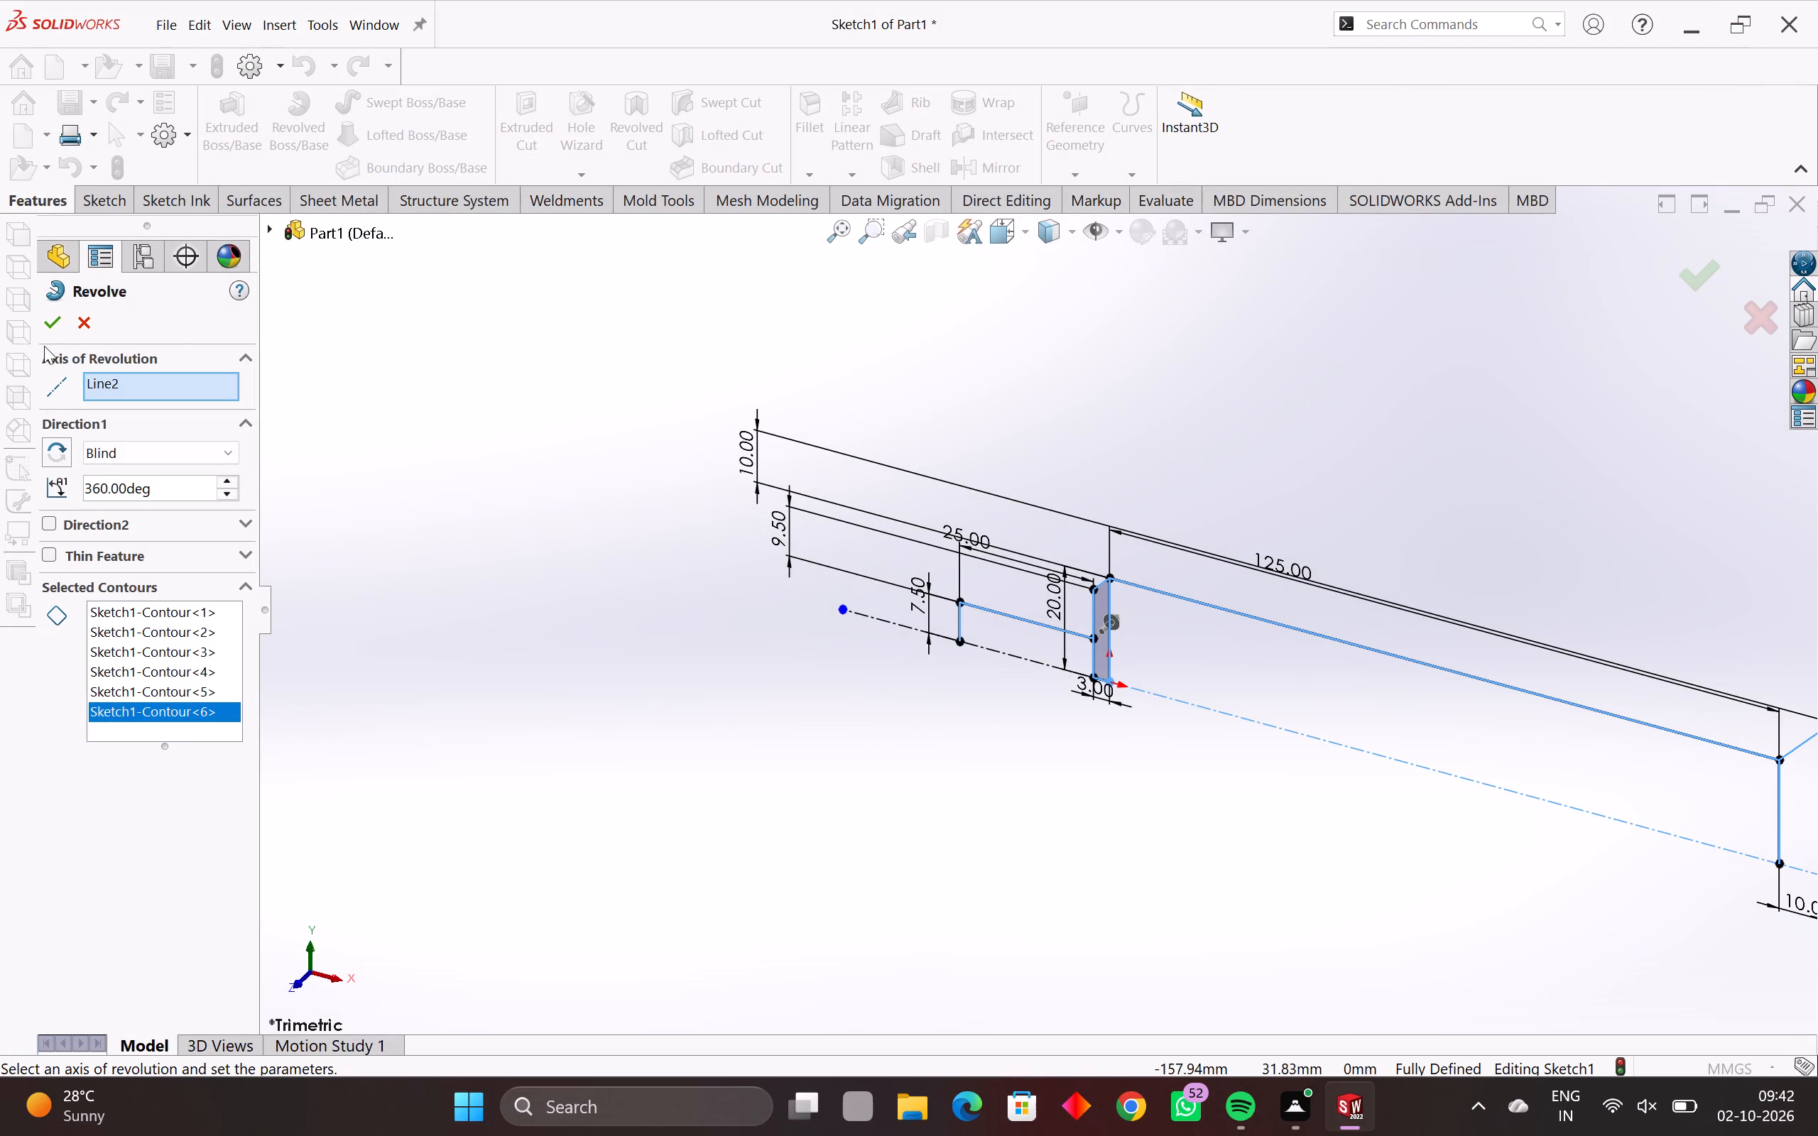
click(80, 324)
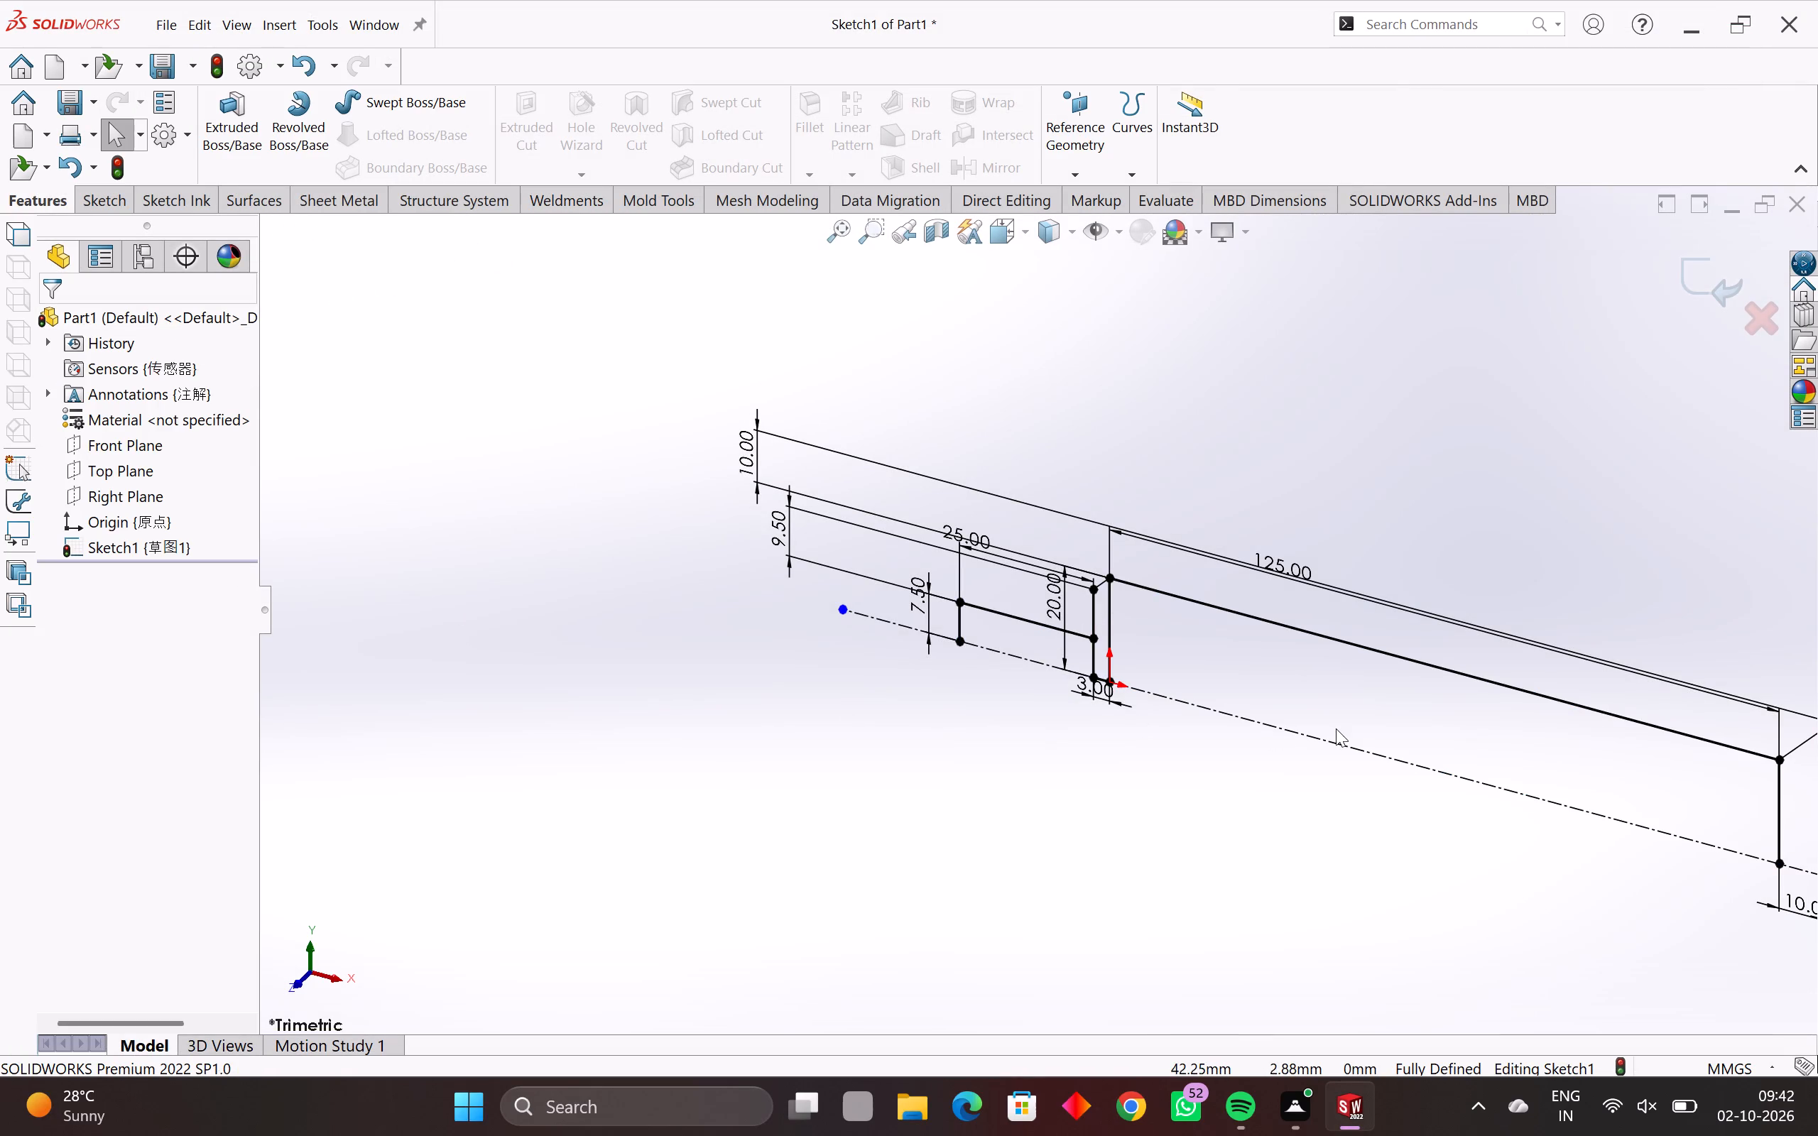
Exit the profile sketch and clear the selection.
scroll(1336, 728, down, 3)
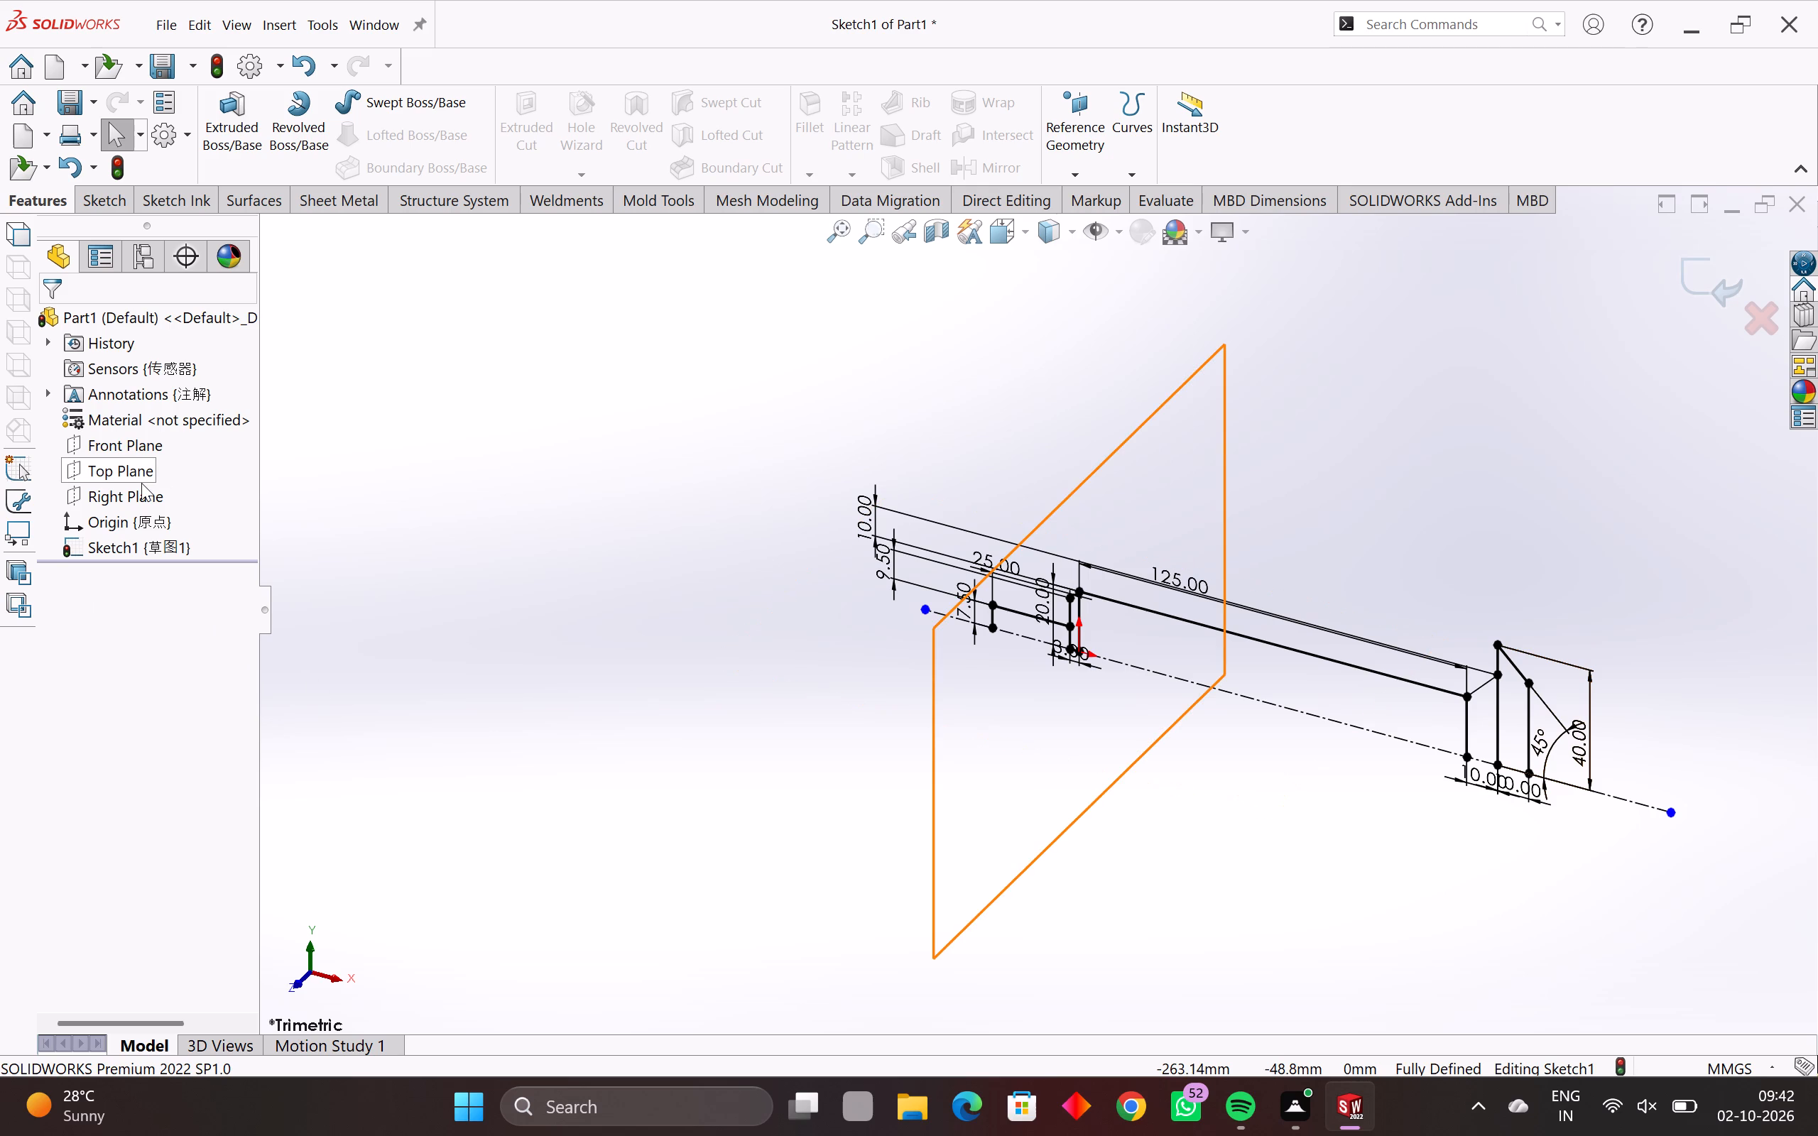
click(138, 432)
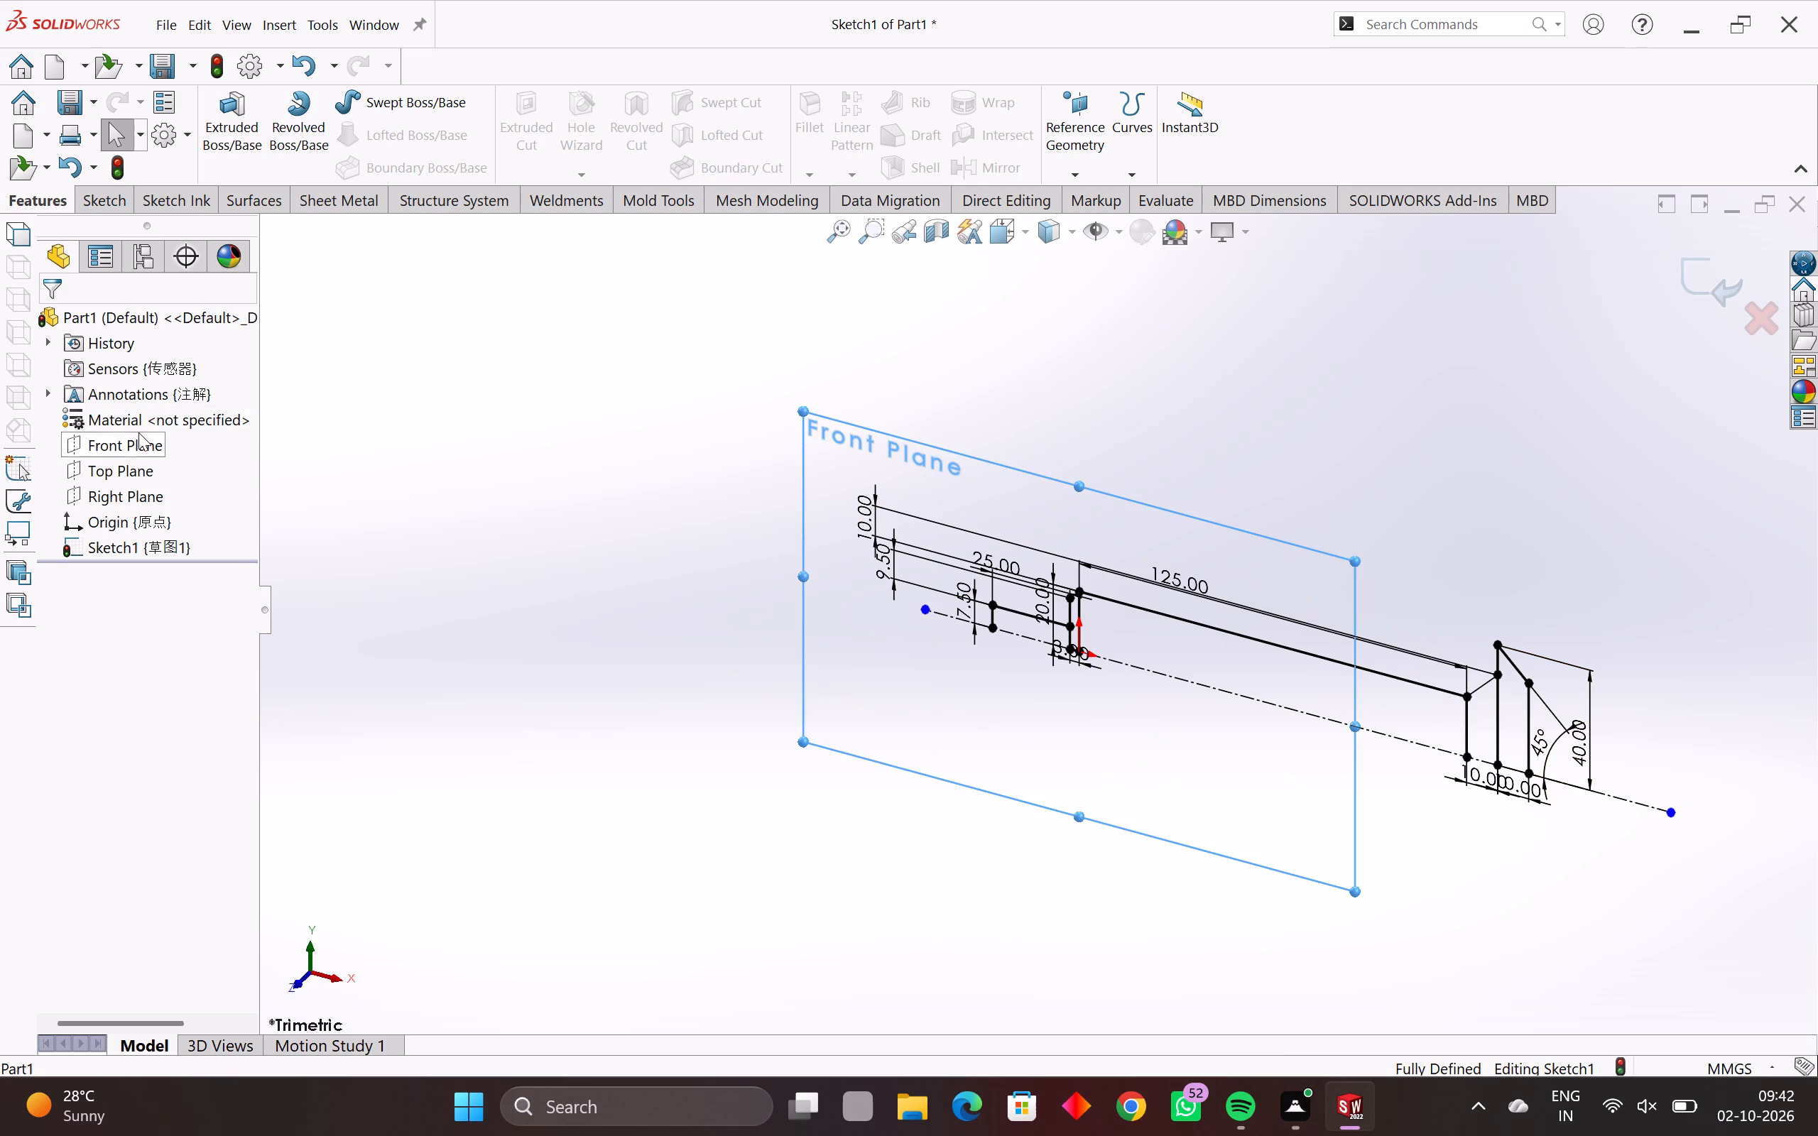
click(149, 417)
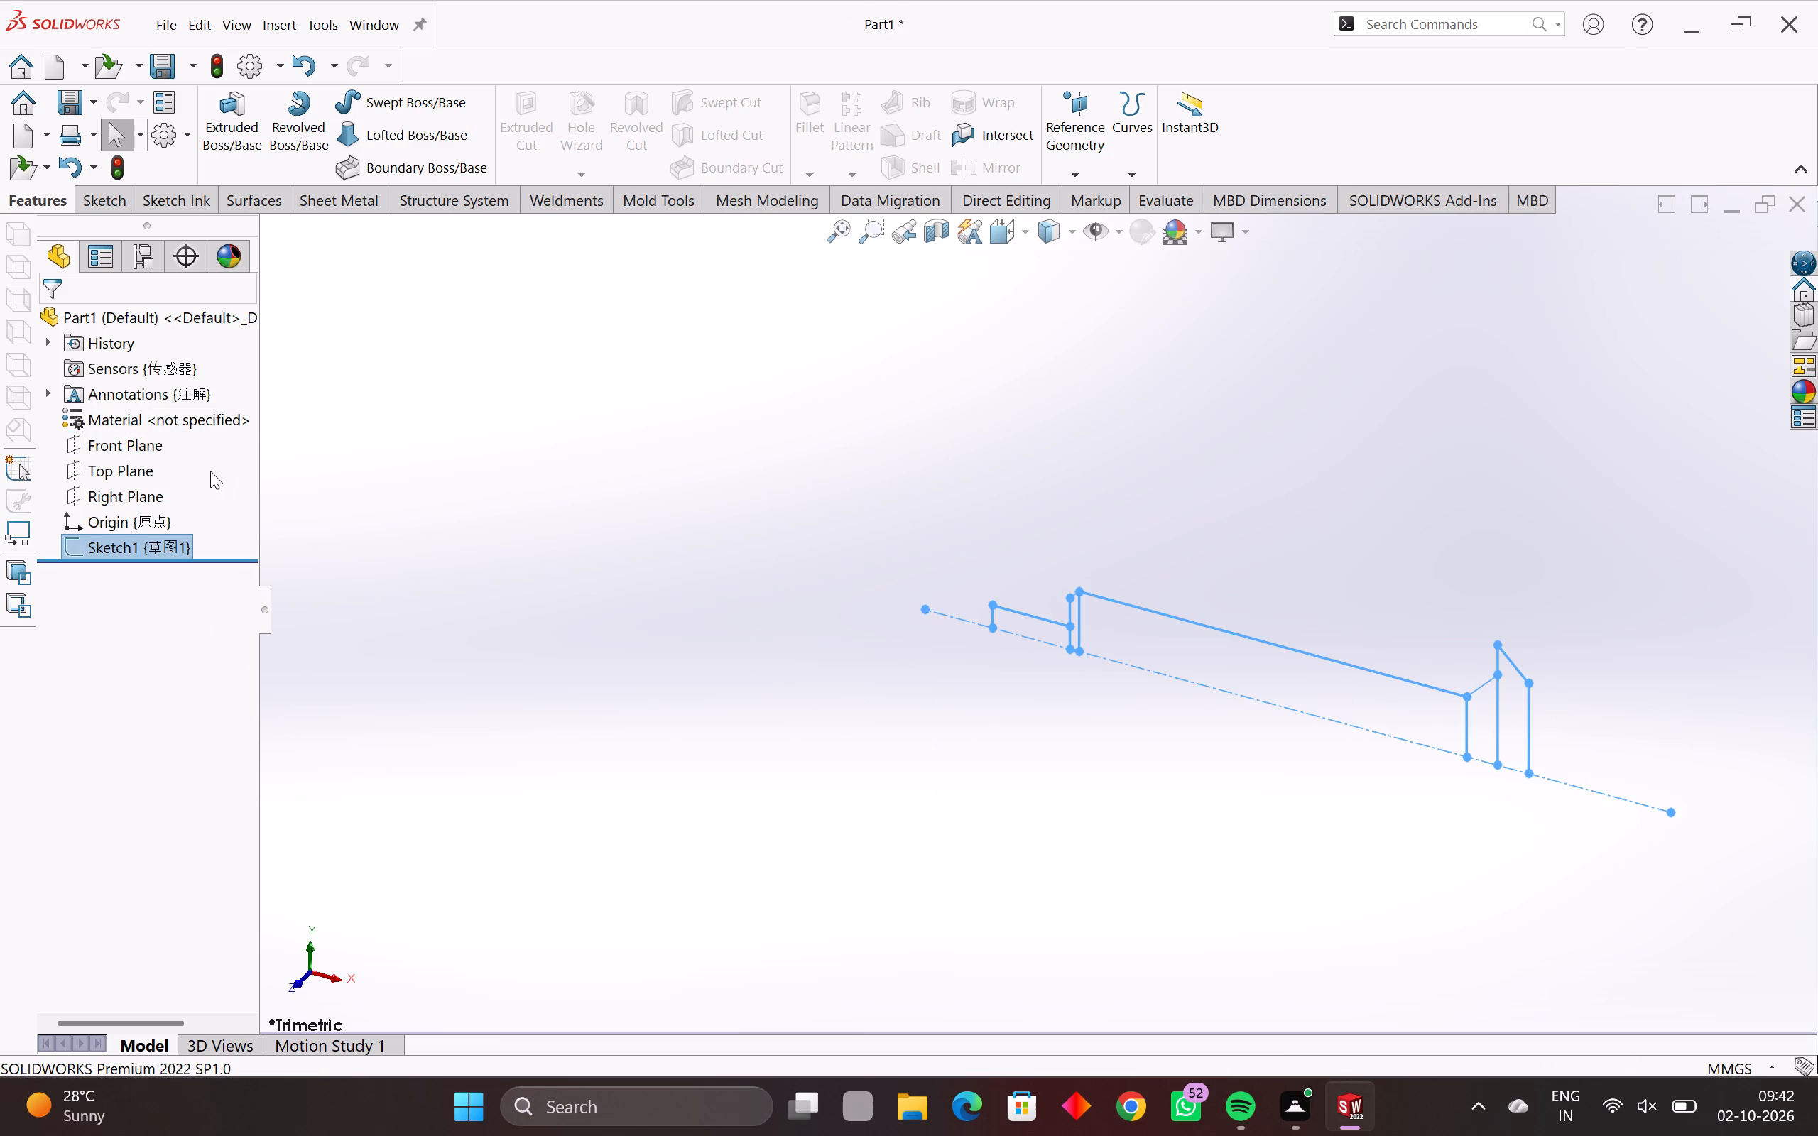
scroll(621, 324, up, 1)
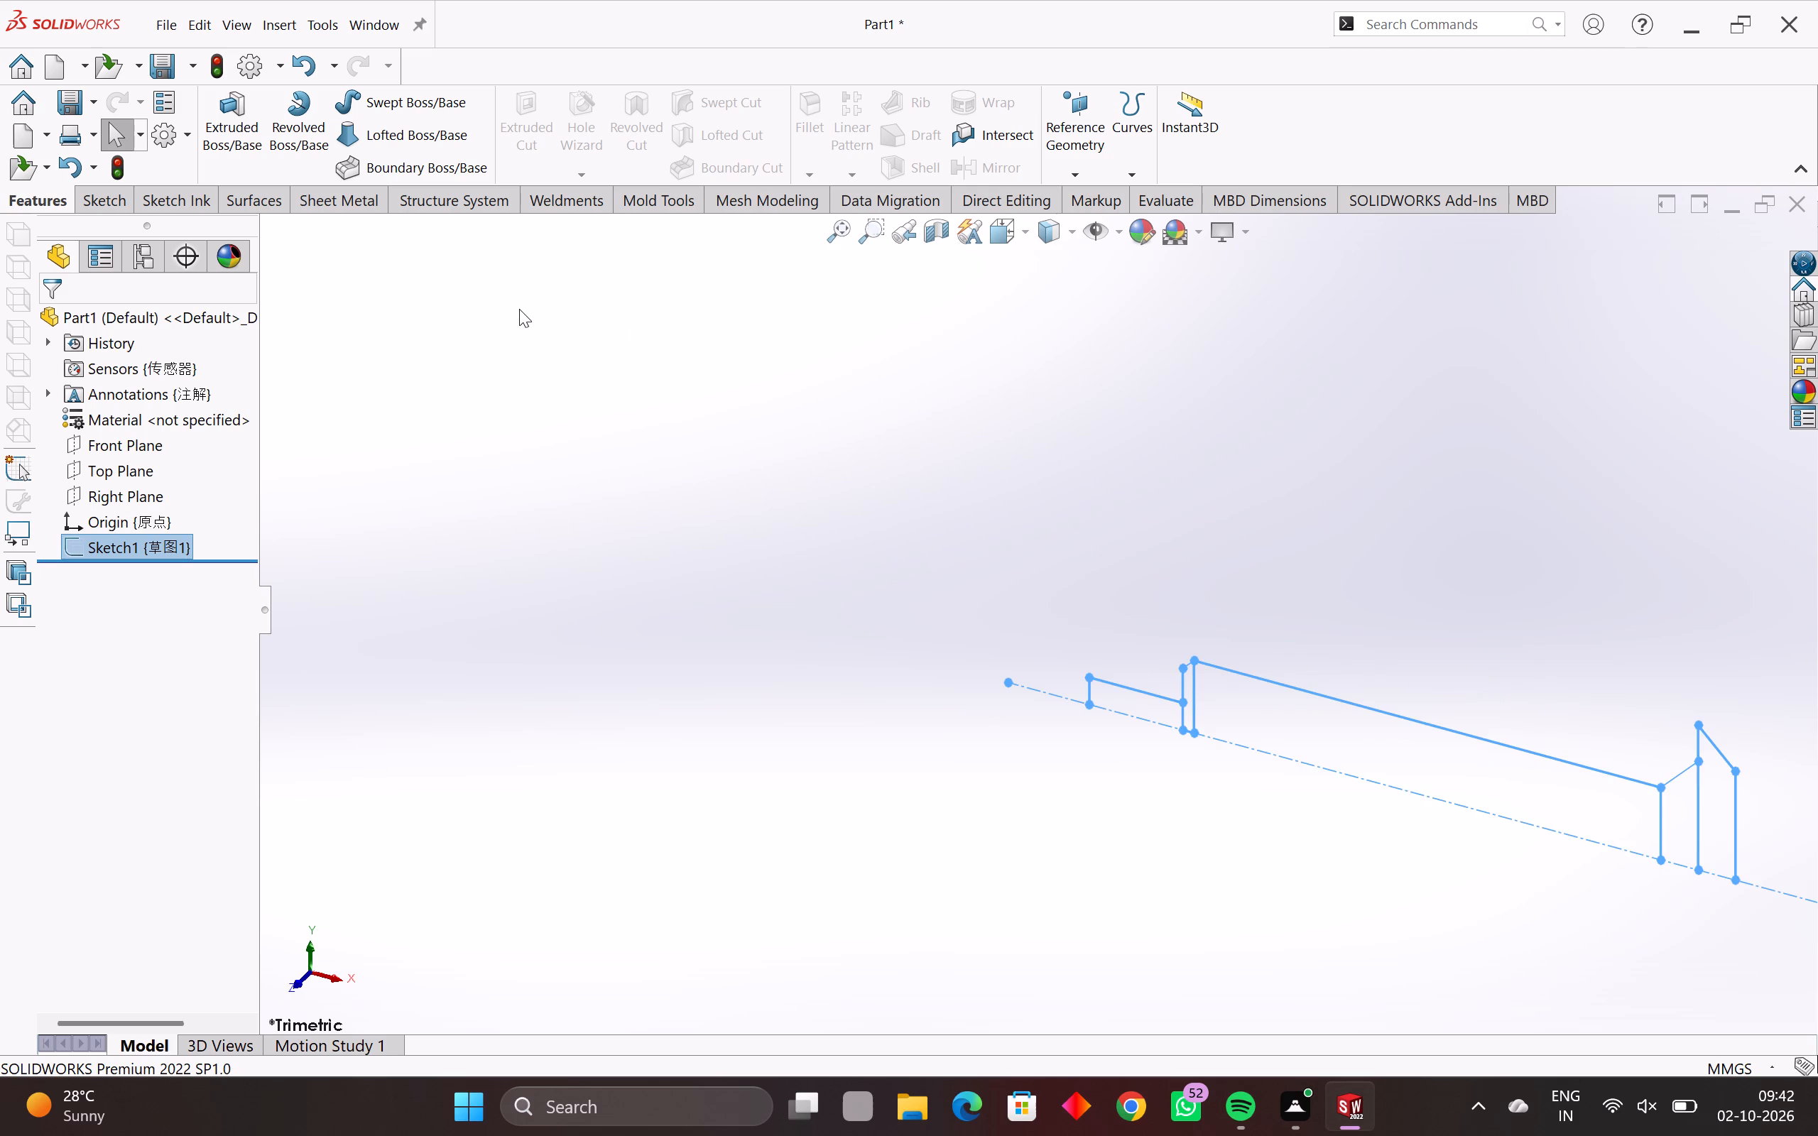
key(Escape)
key(Escape)
key(Escape)
key(Escape)
key(Escape)
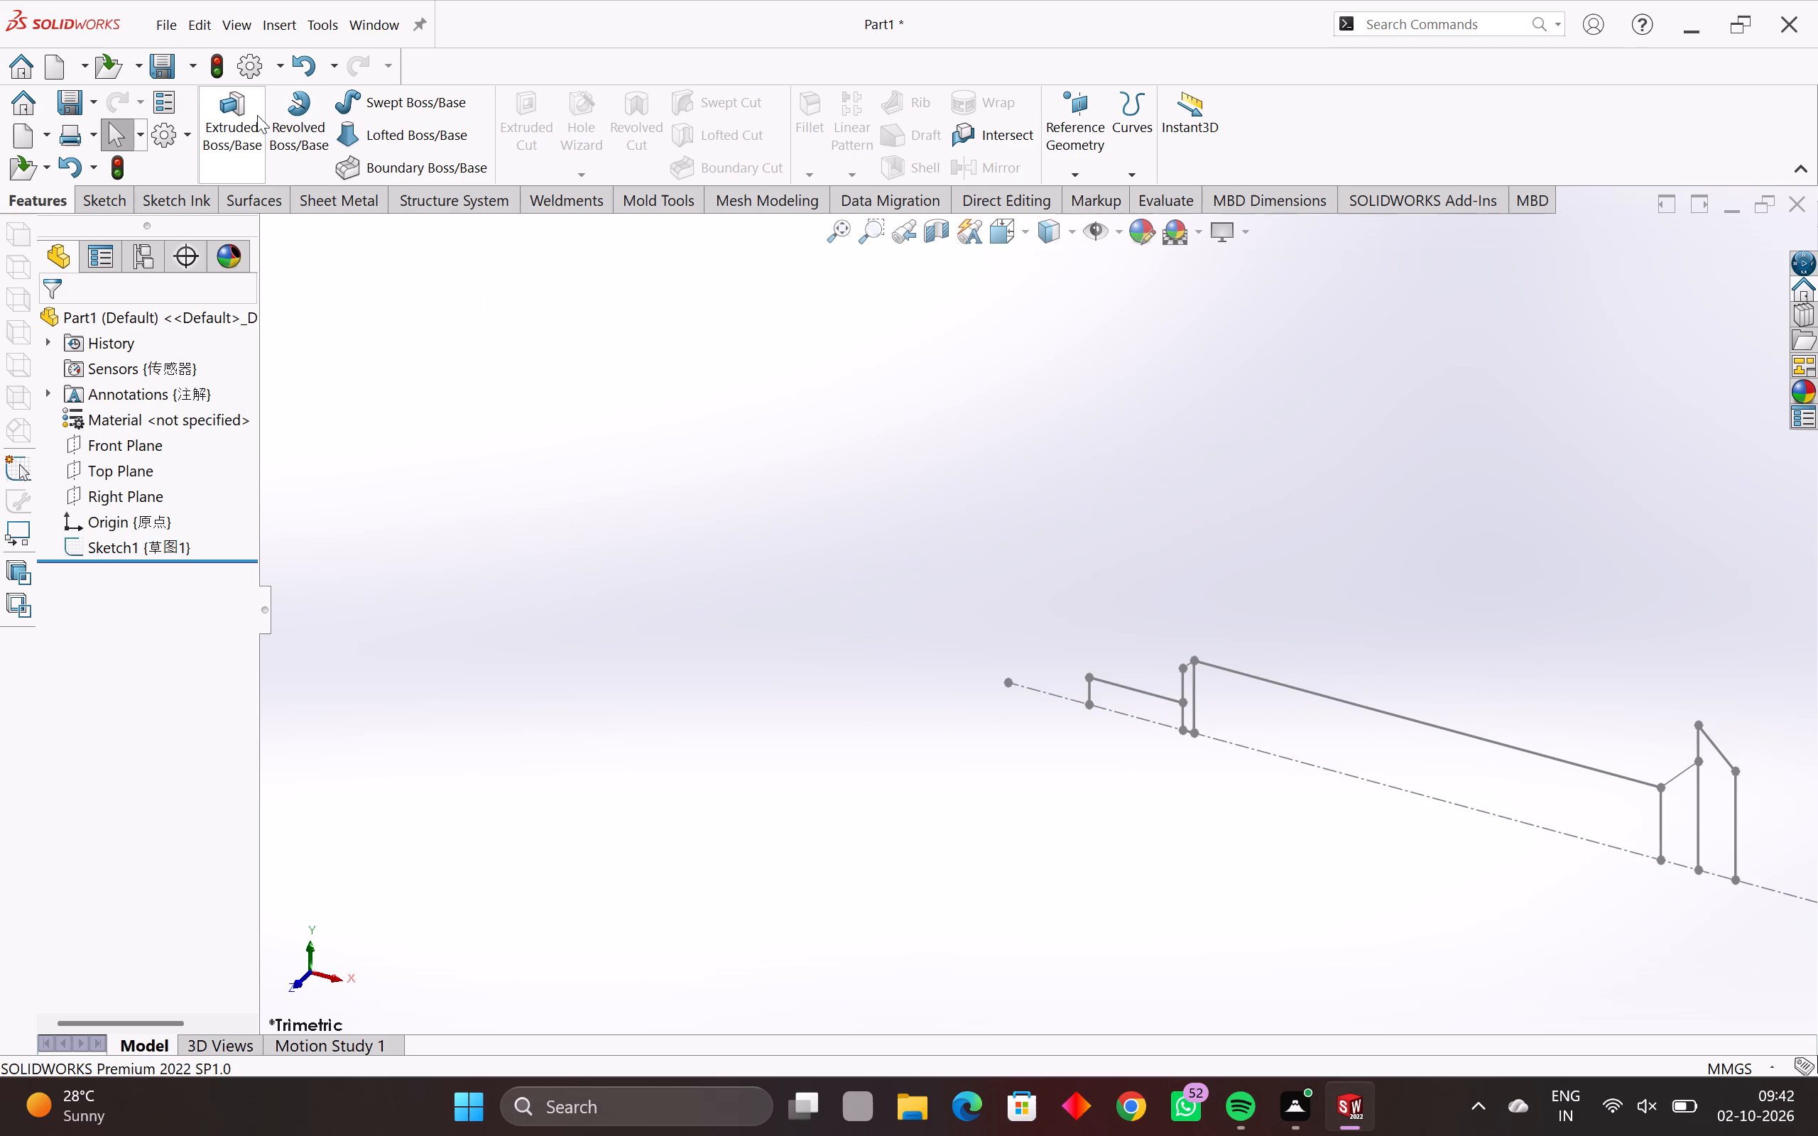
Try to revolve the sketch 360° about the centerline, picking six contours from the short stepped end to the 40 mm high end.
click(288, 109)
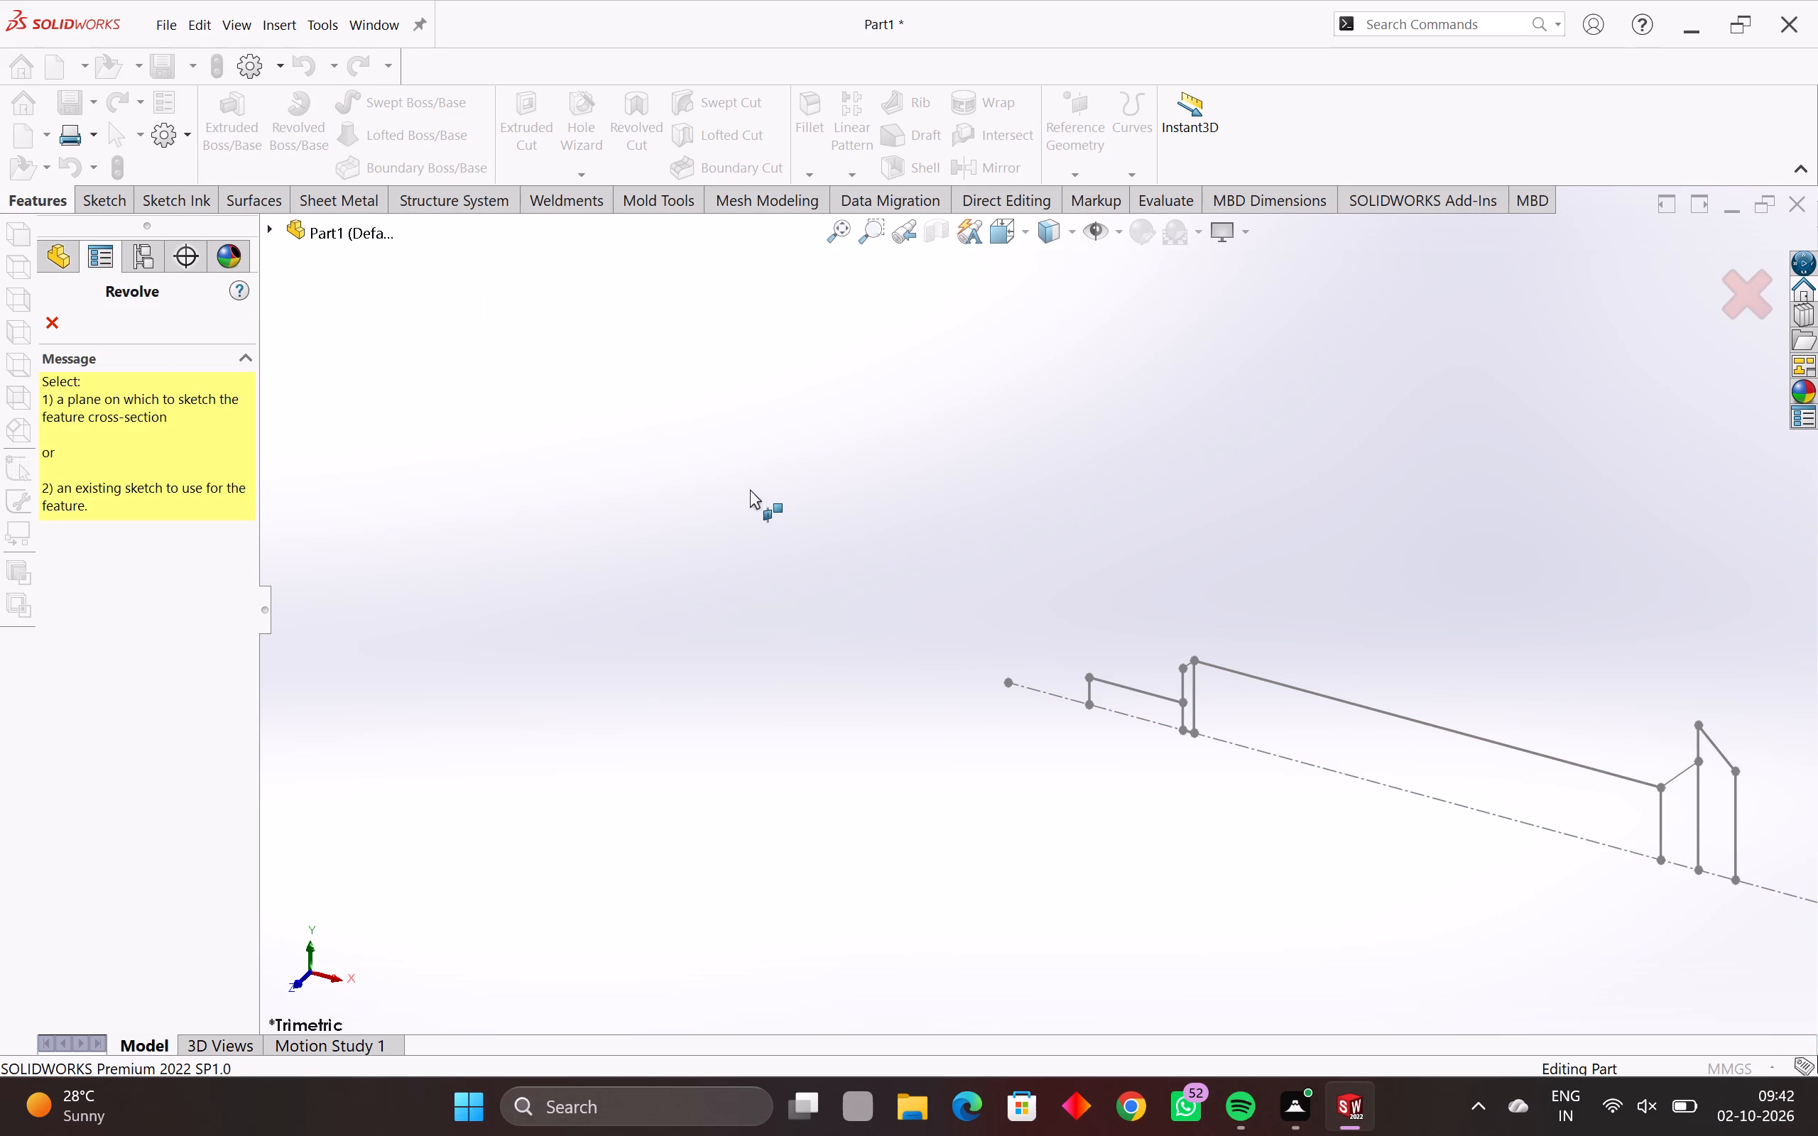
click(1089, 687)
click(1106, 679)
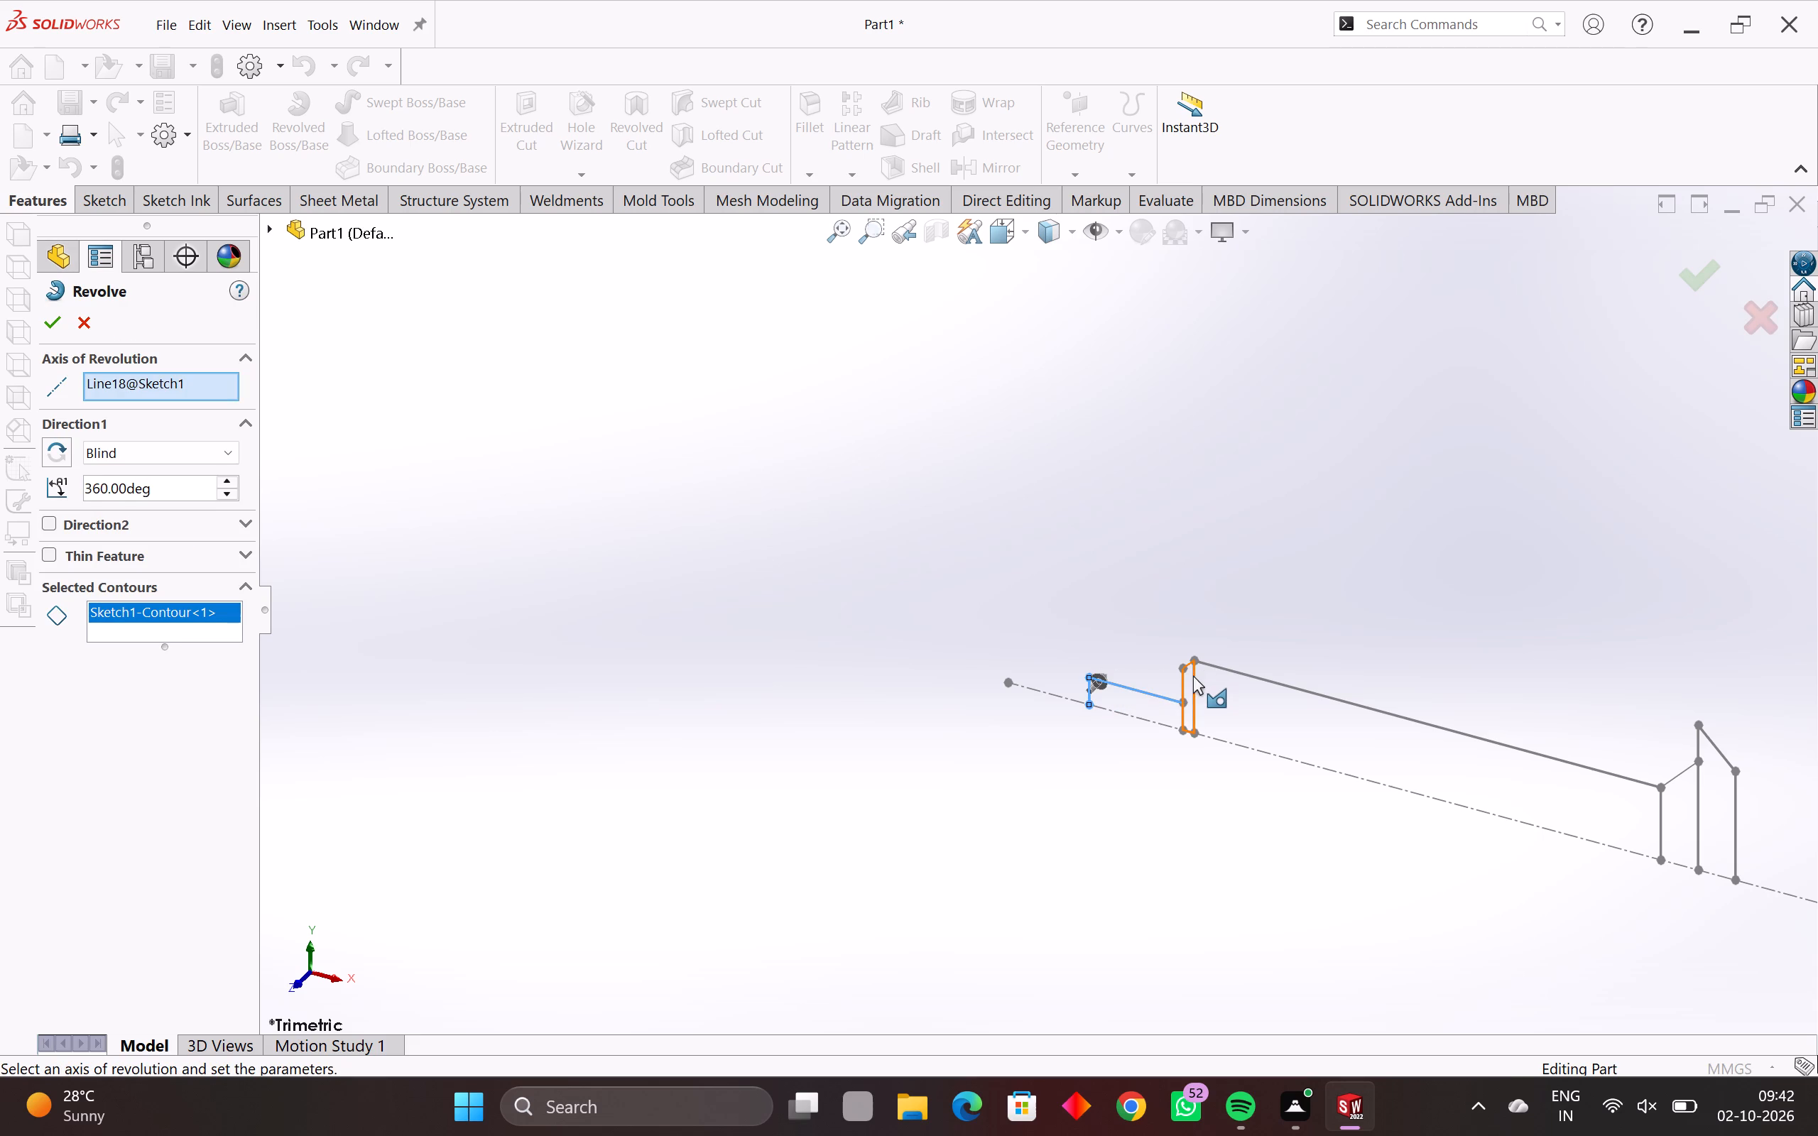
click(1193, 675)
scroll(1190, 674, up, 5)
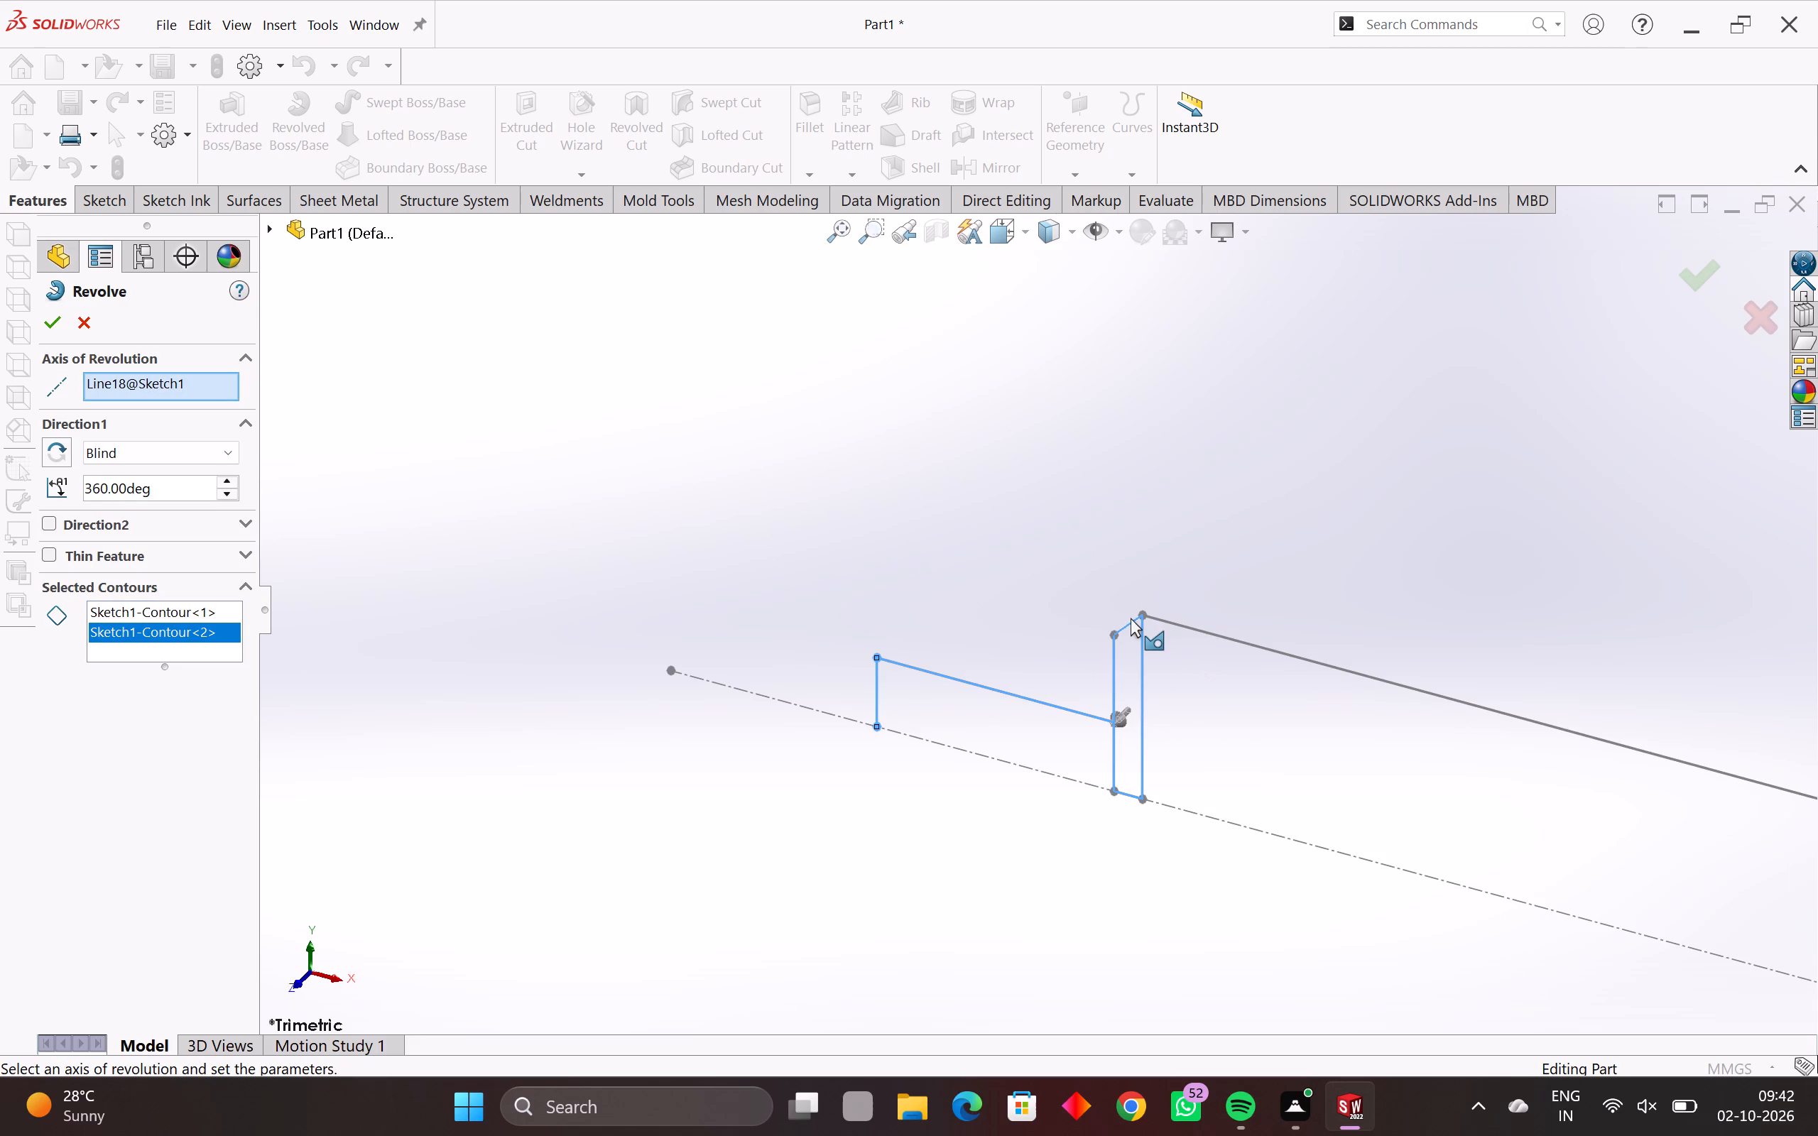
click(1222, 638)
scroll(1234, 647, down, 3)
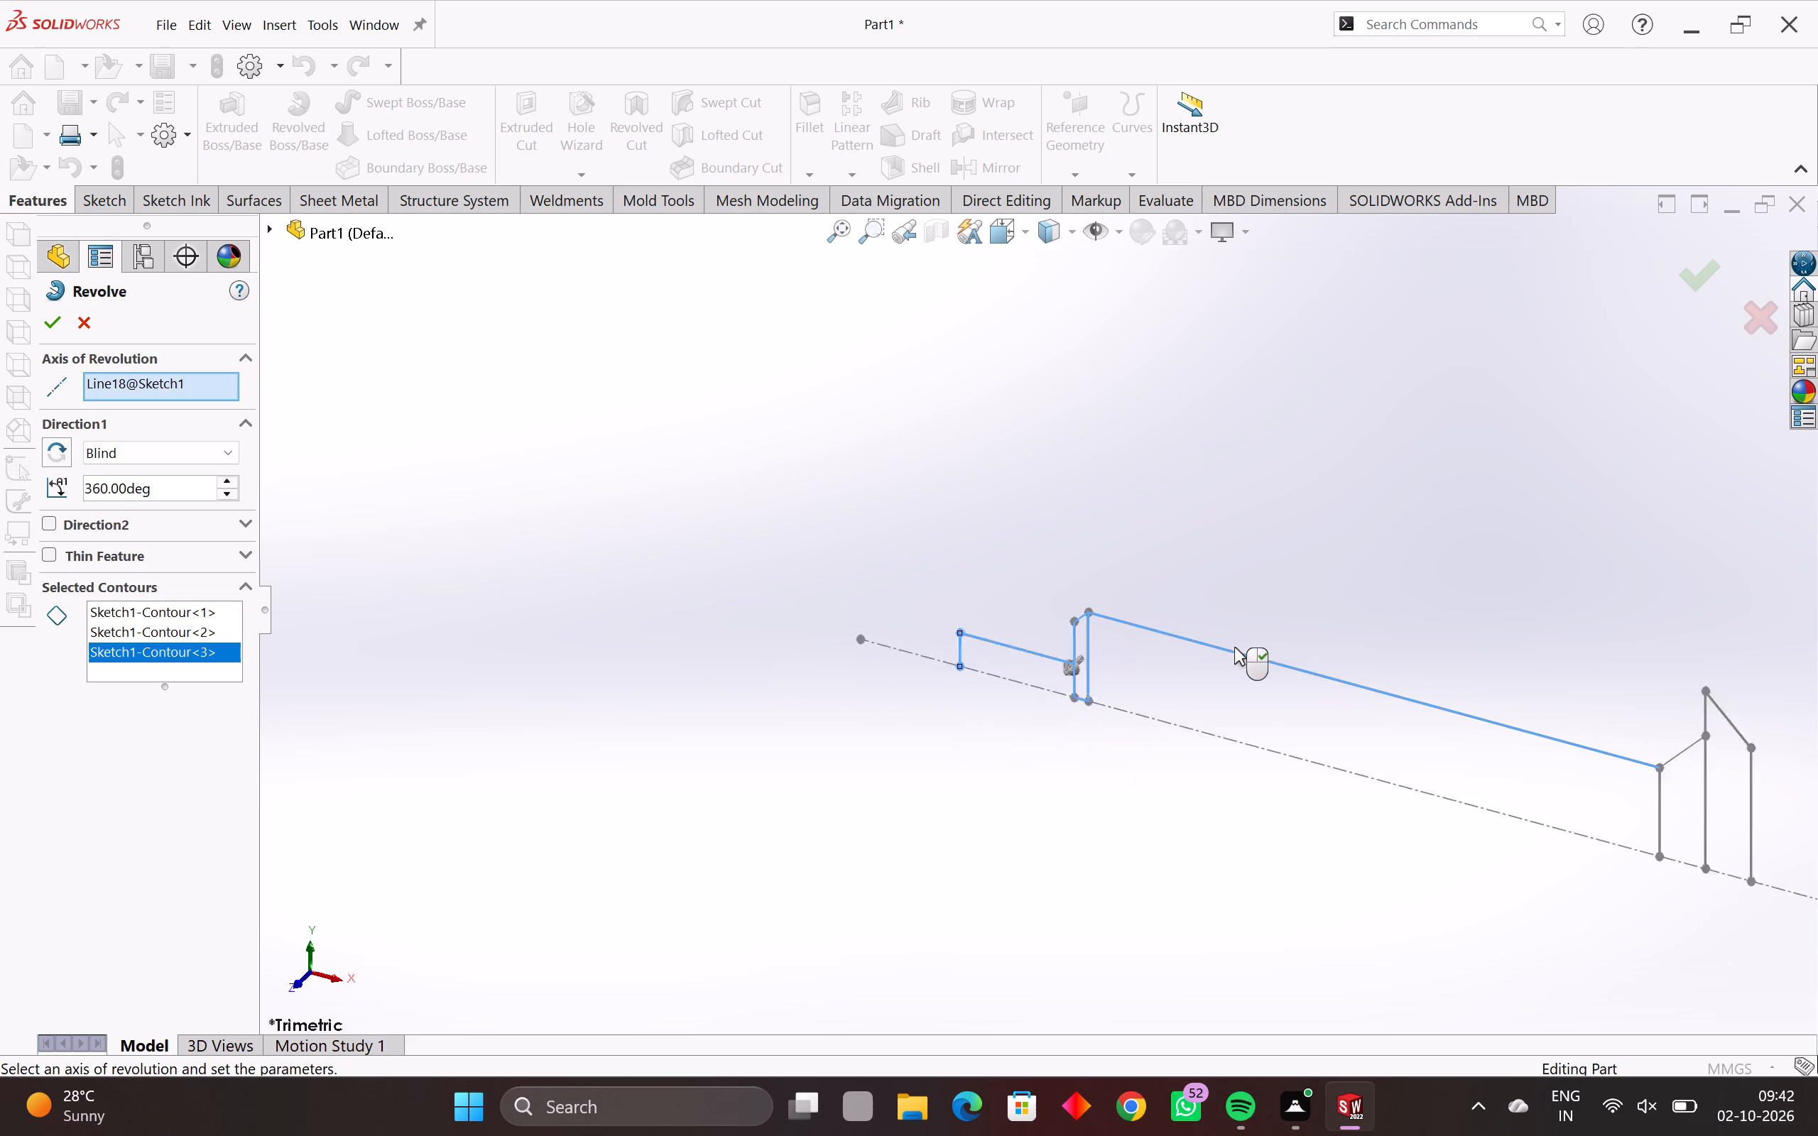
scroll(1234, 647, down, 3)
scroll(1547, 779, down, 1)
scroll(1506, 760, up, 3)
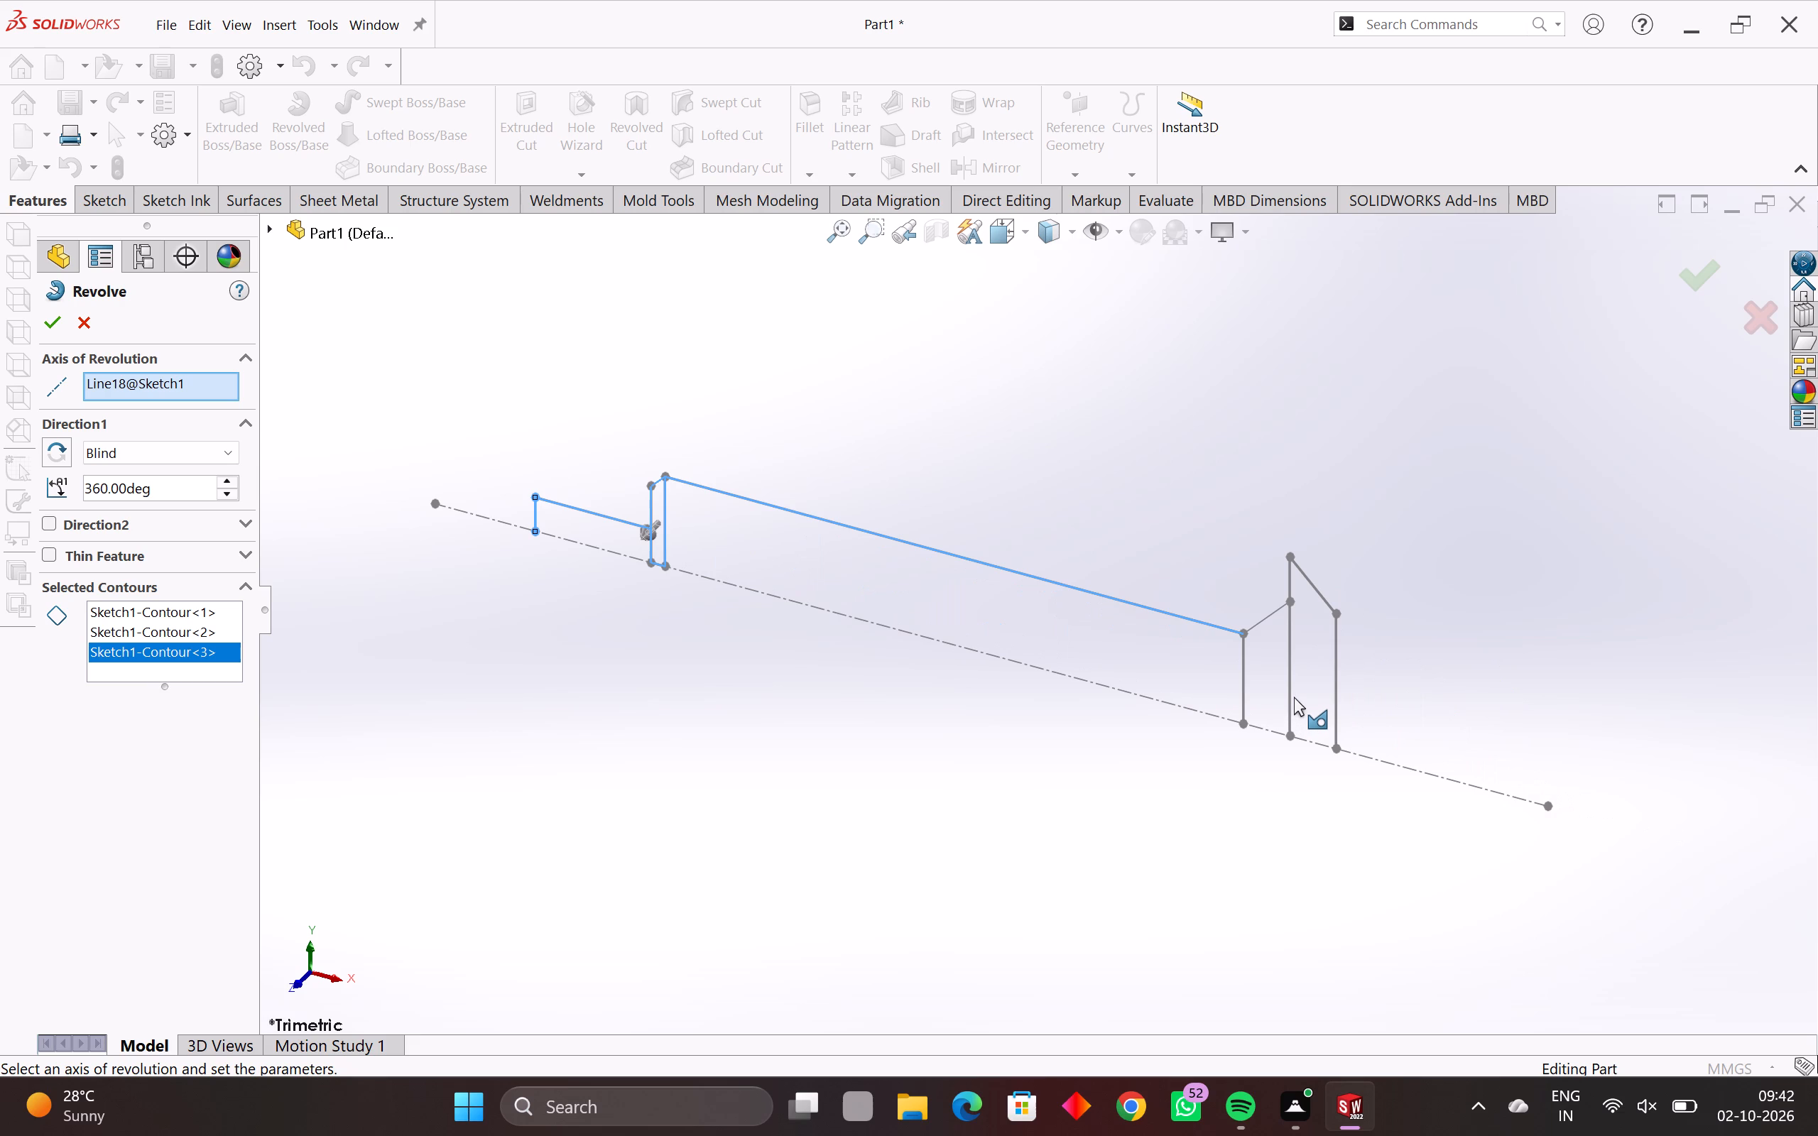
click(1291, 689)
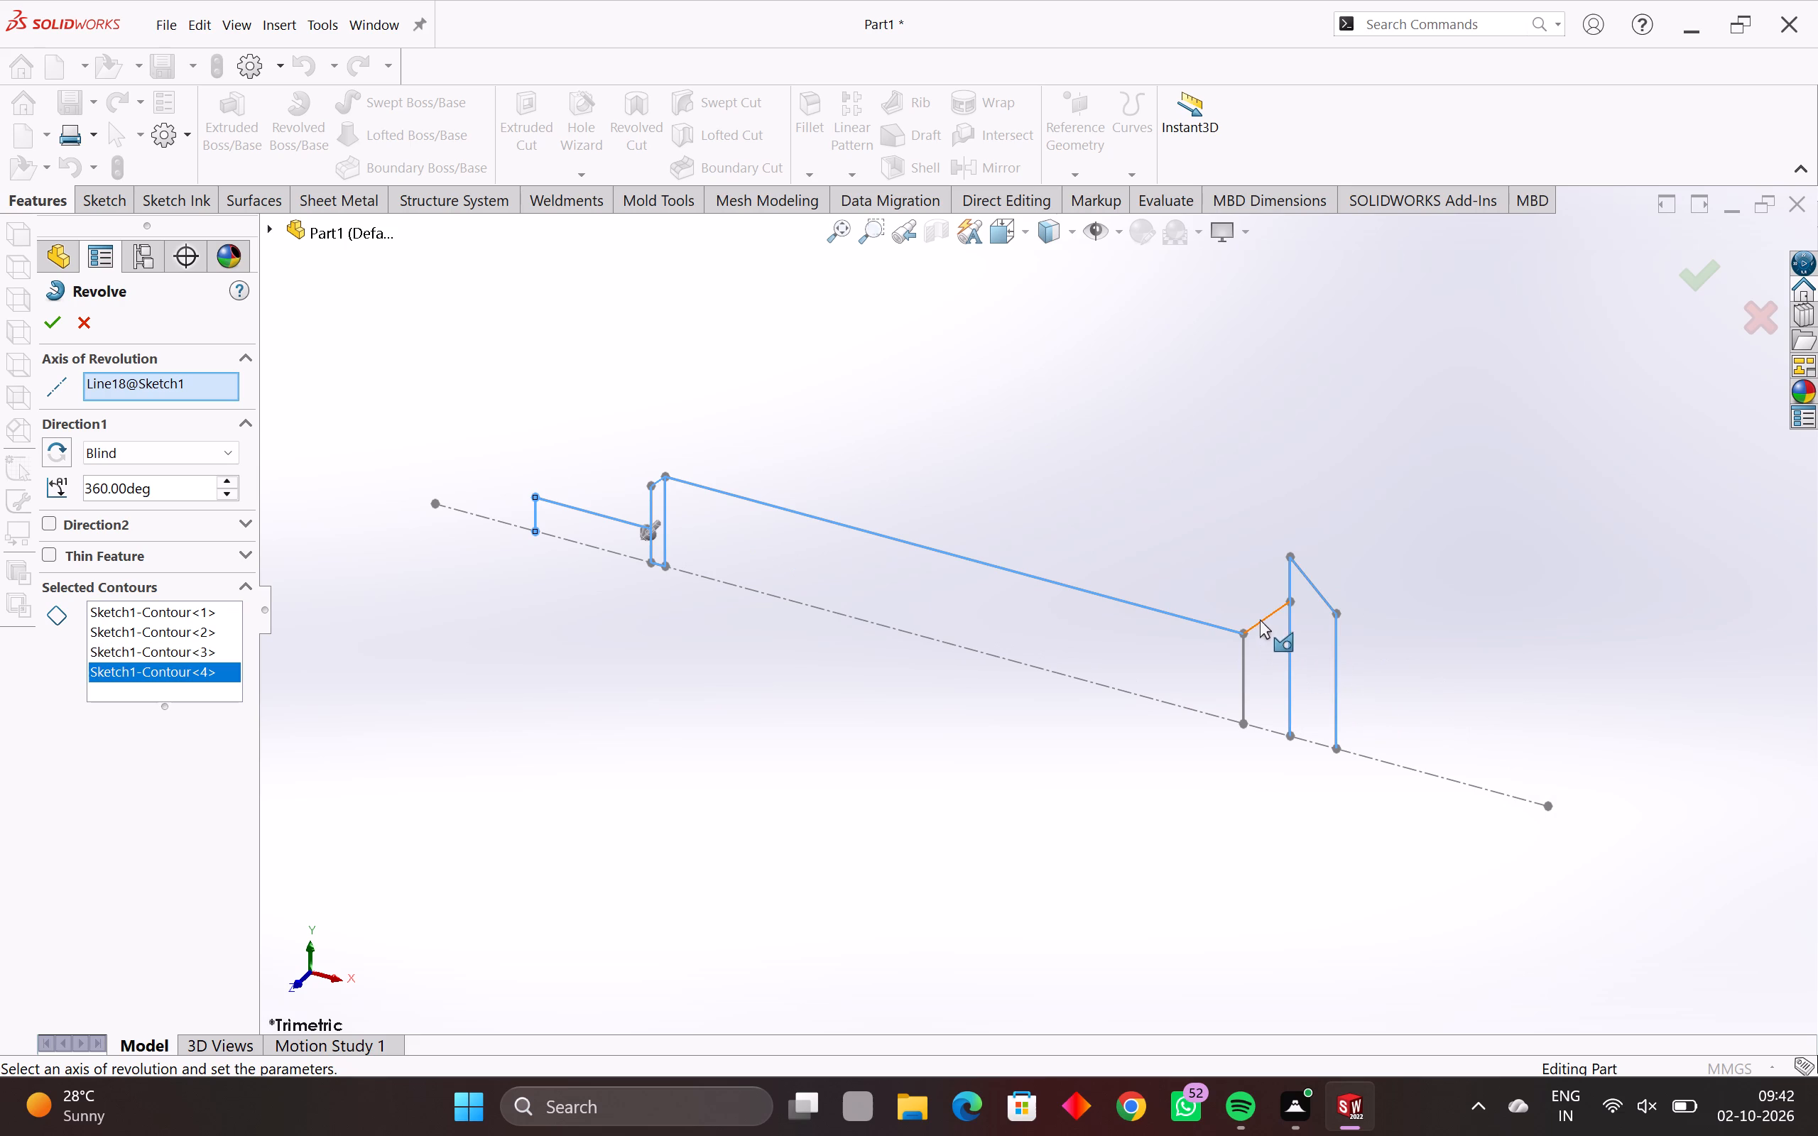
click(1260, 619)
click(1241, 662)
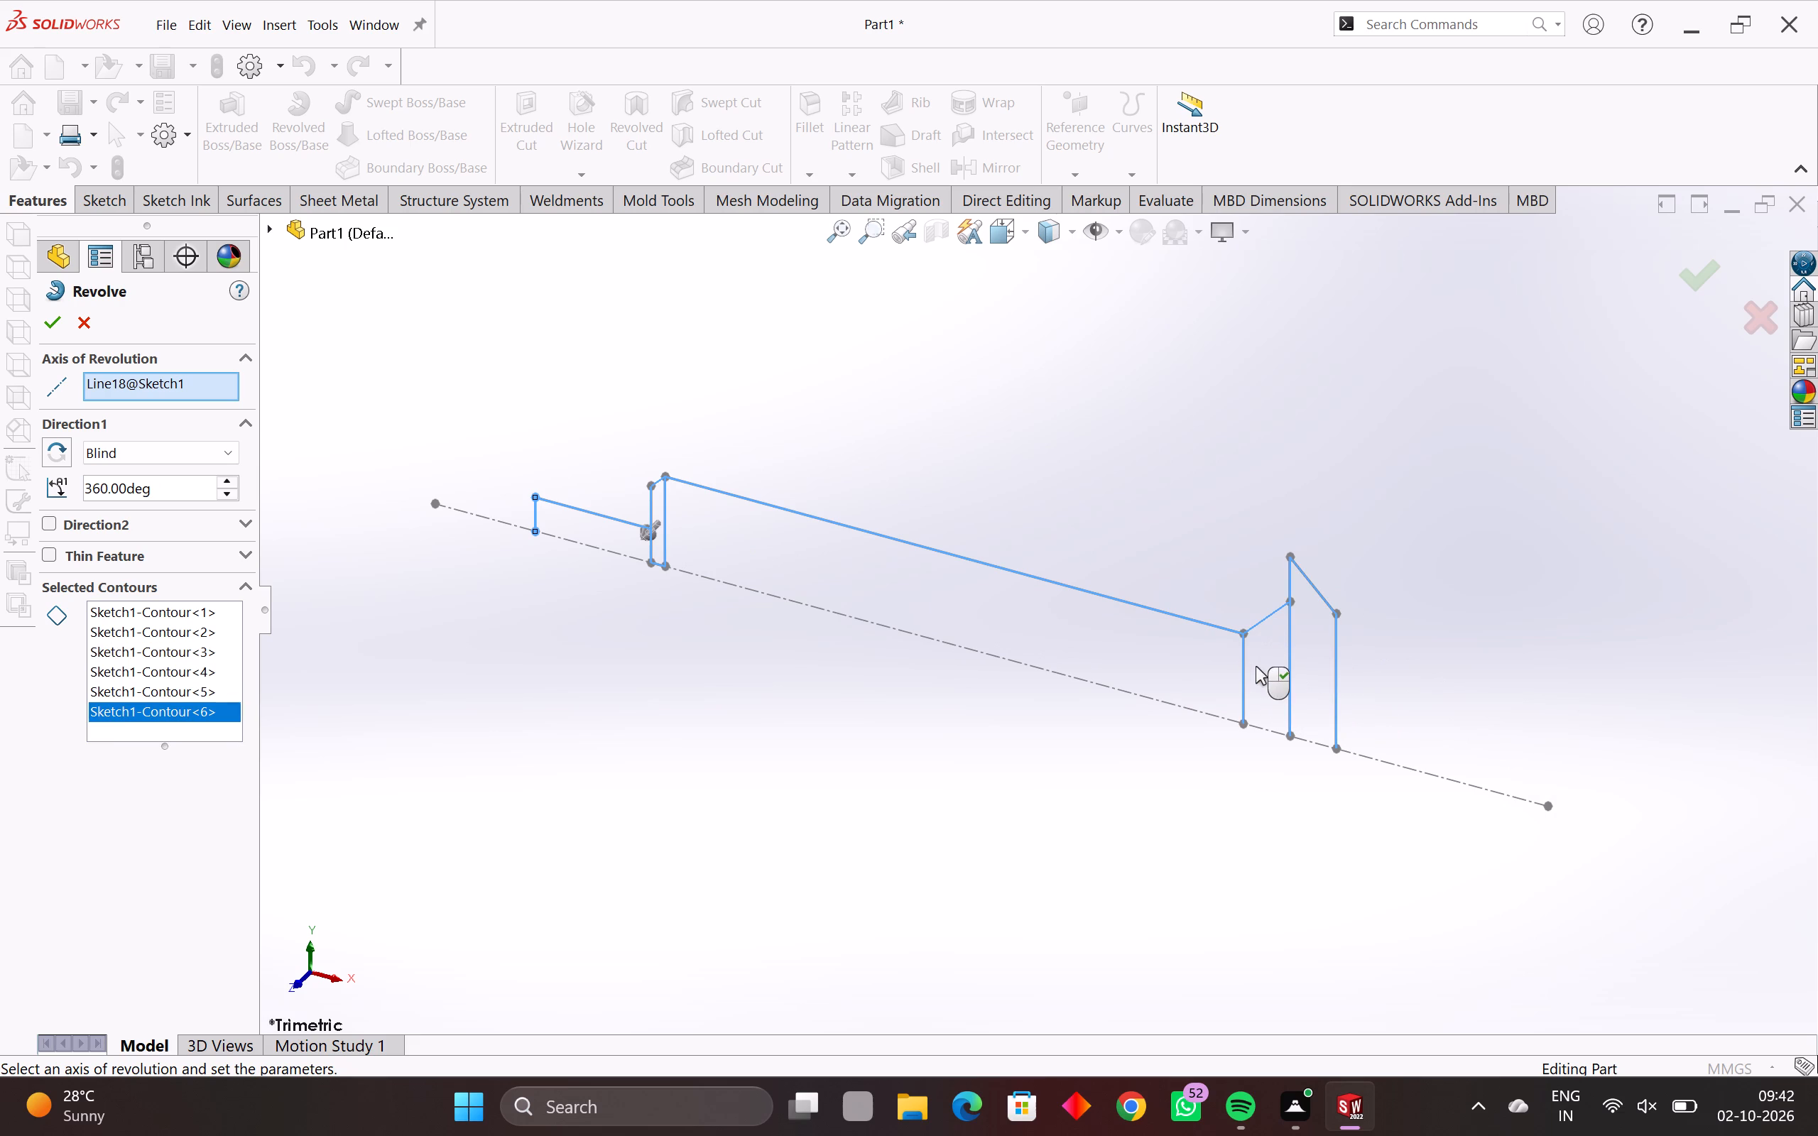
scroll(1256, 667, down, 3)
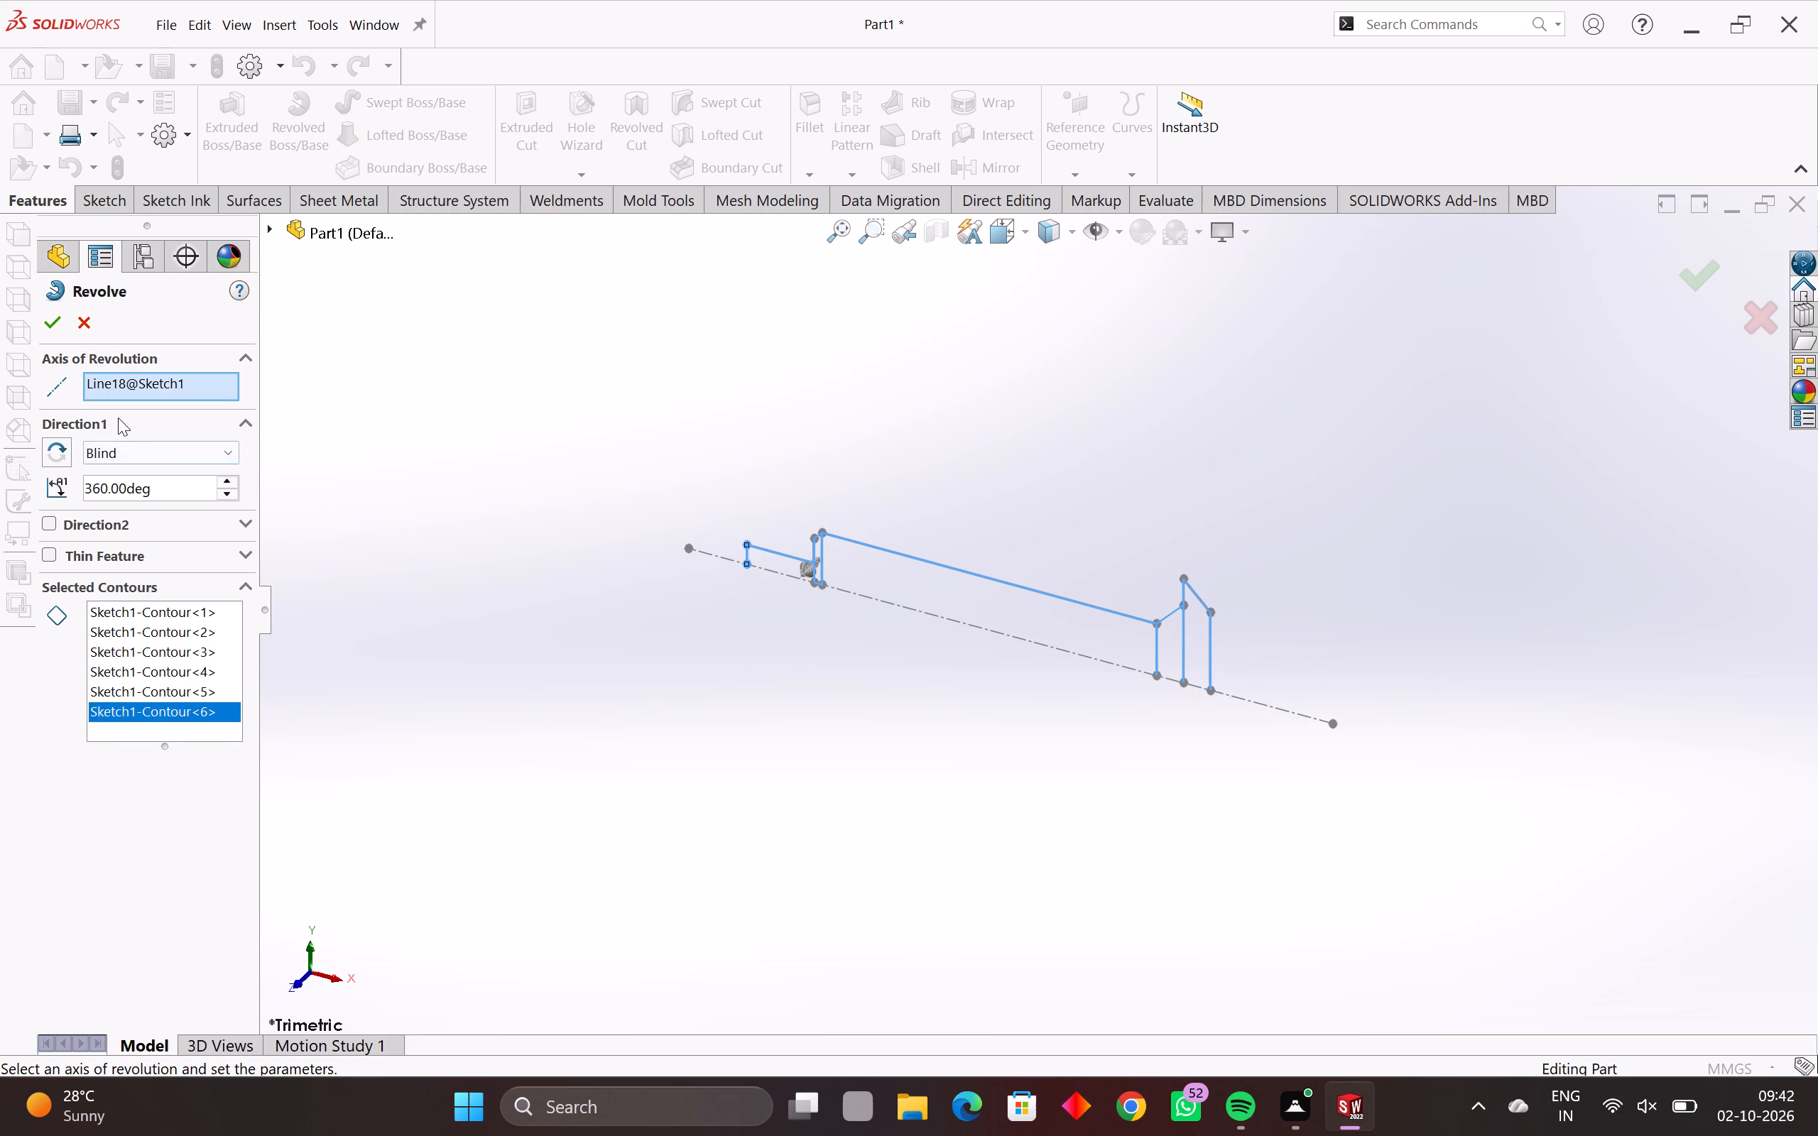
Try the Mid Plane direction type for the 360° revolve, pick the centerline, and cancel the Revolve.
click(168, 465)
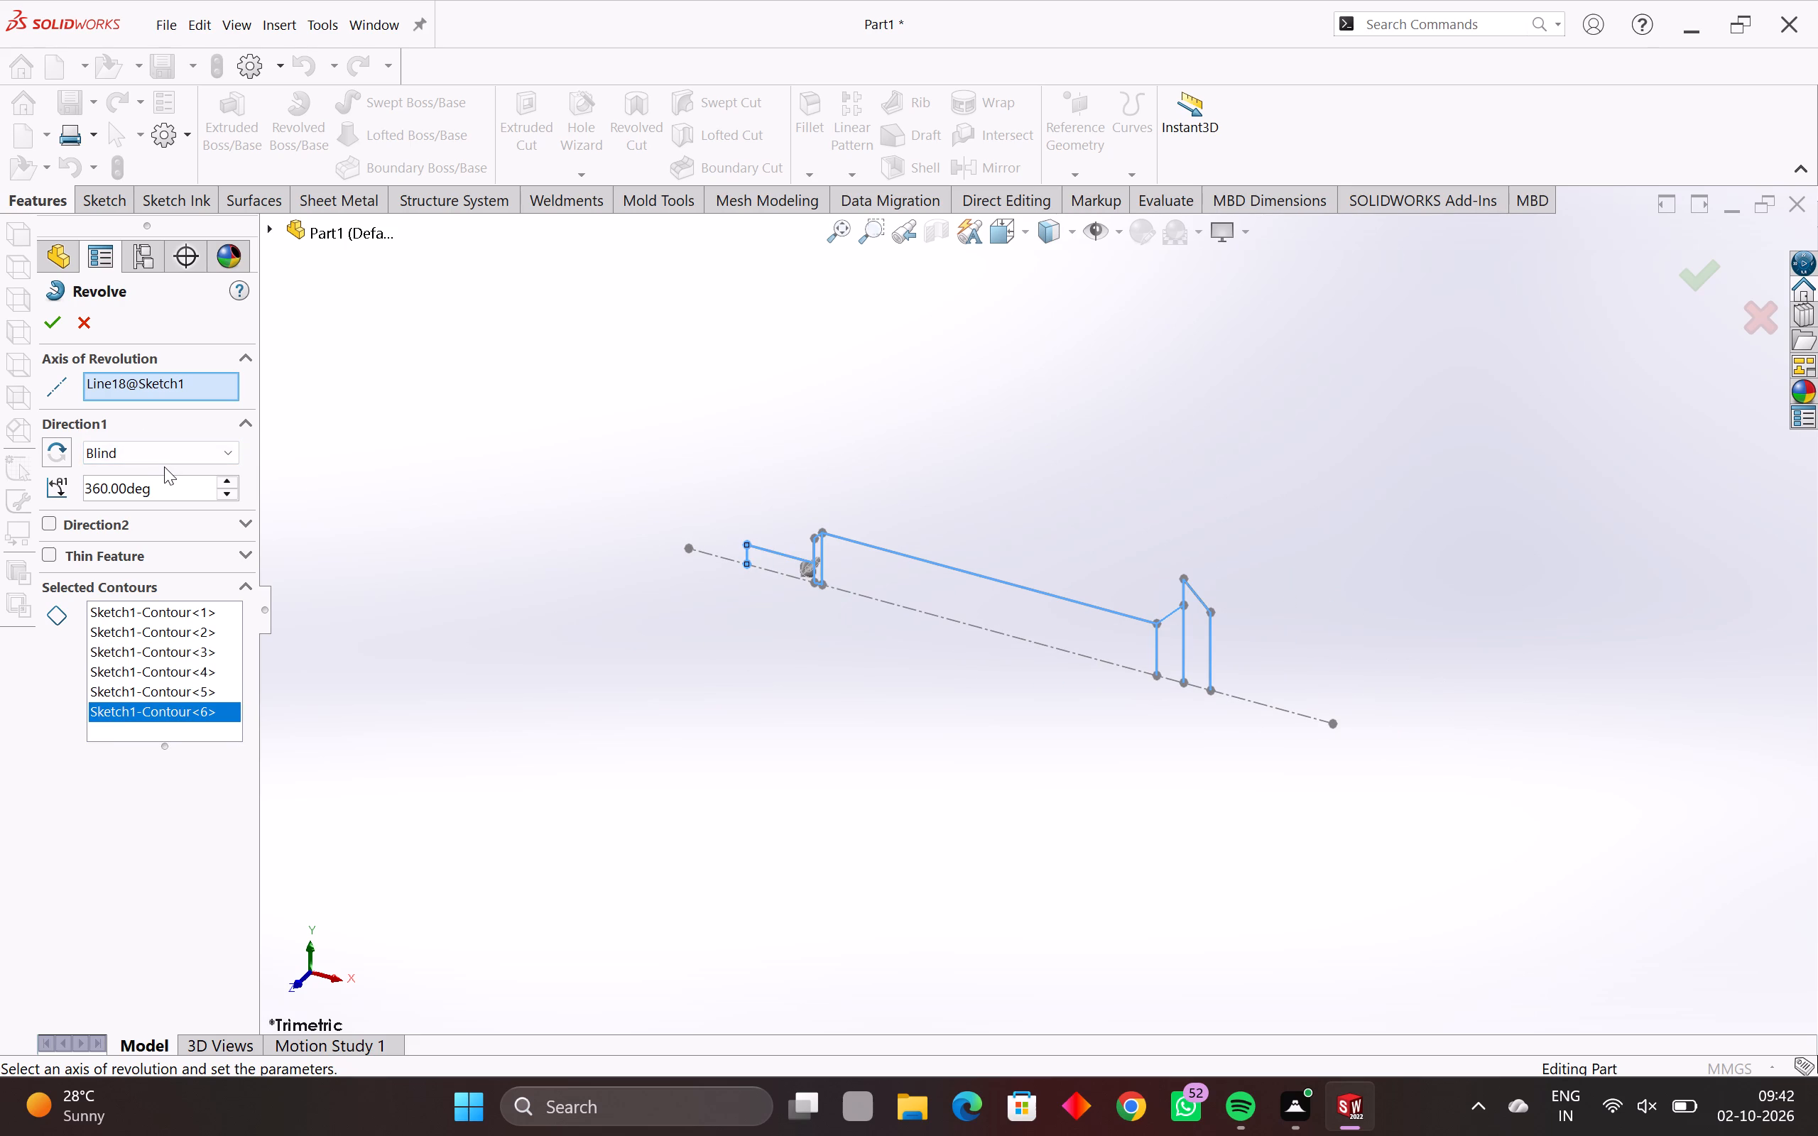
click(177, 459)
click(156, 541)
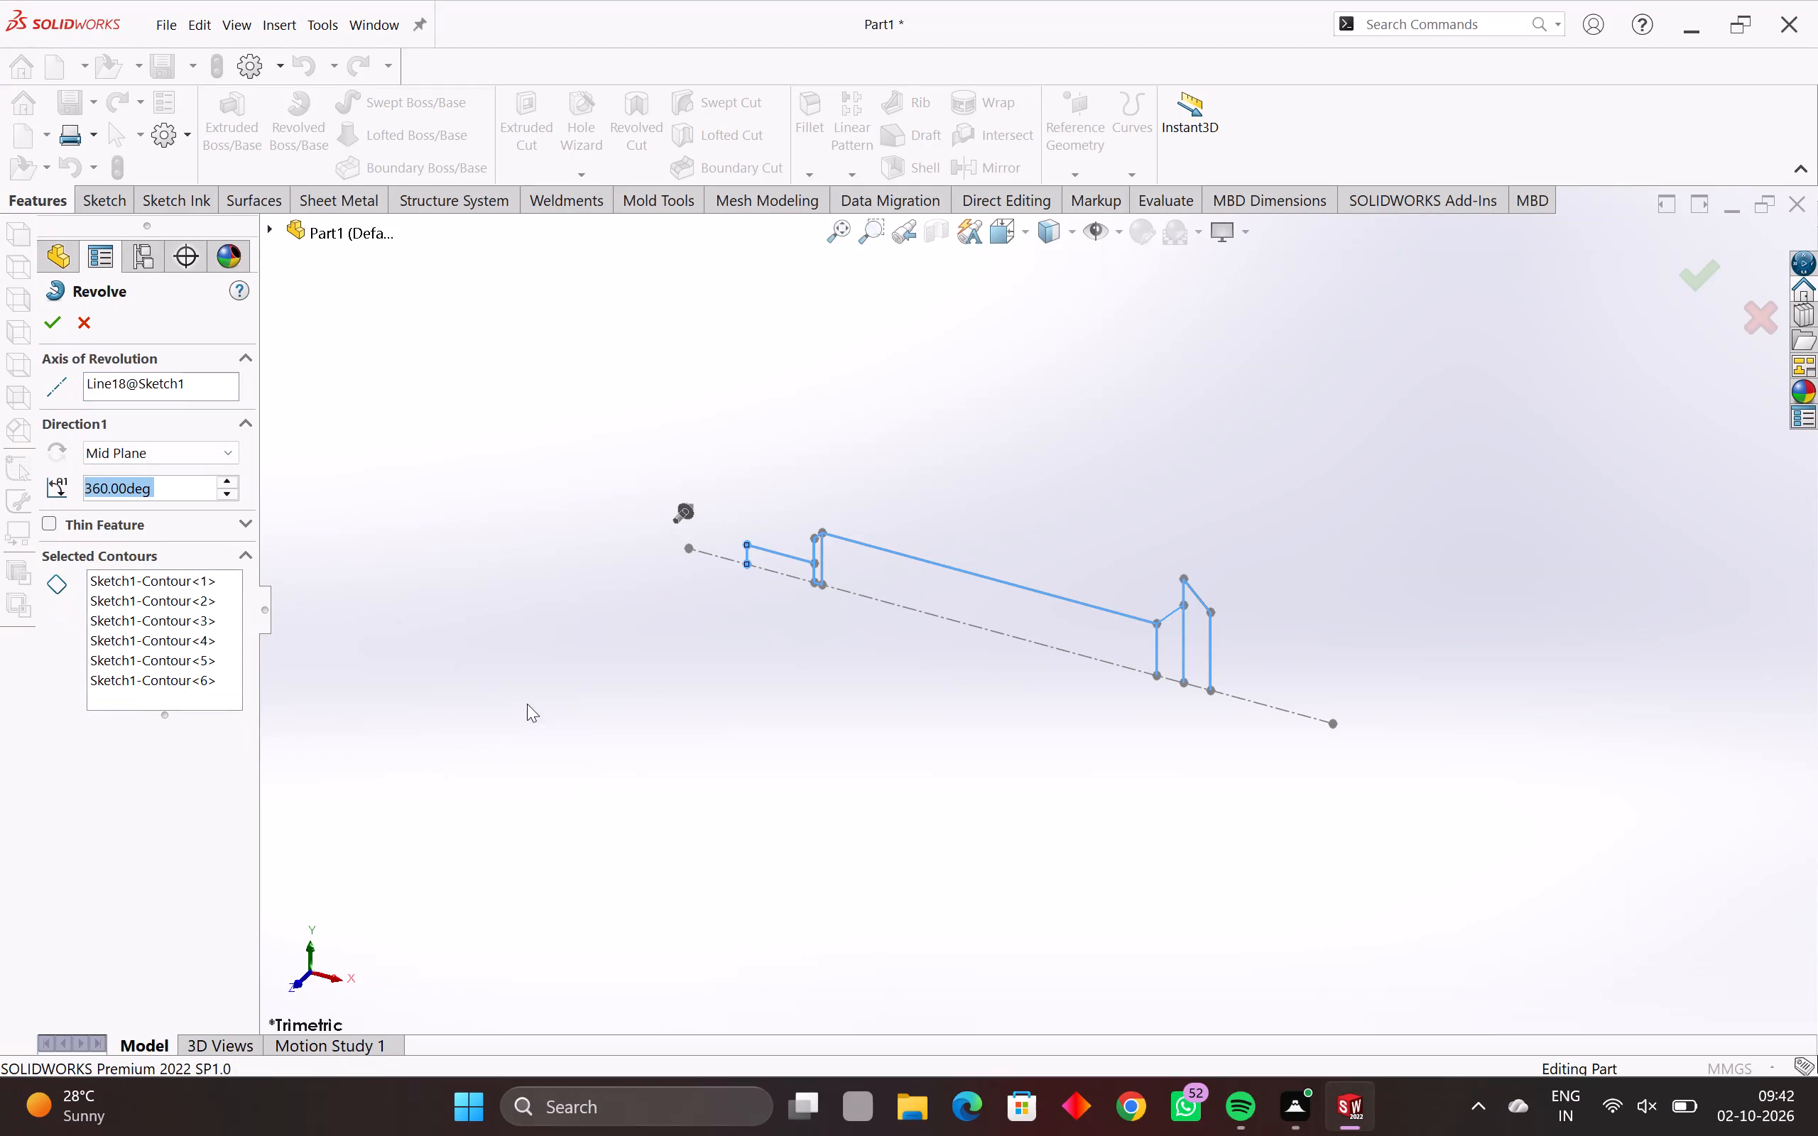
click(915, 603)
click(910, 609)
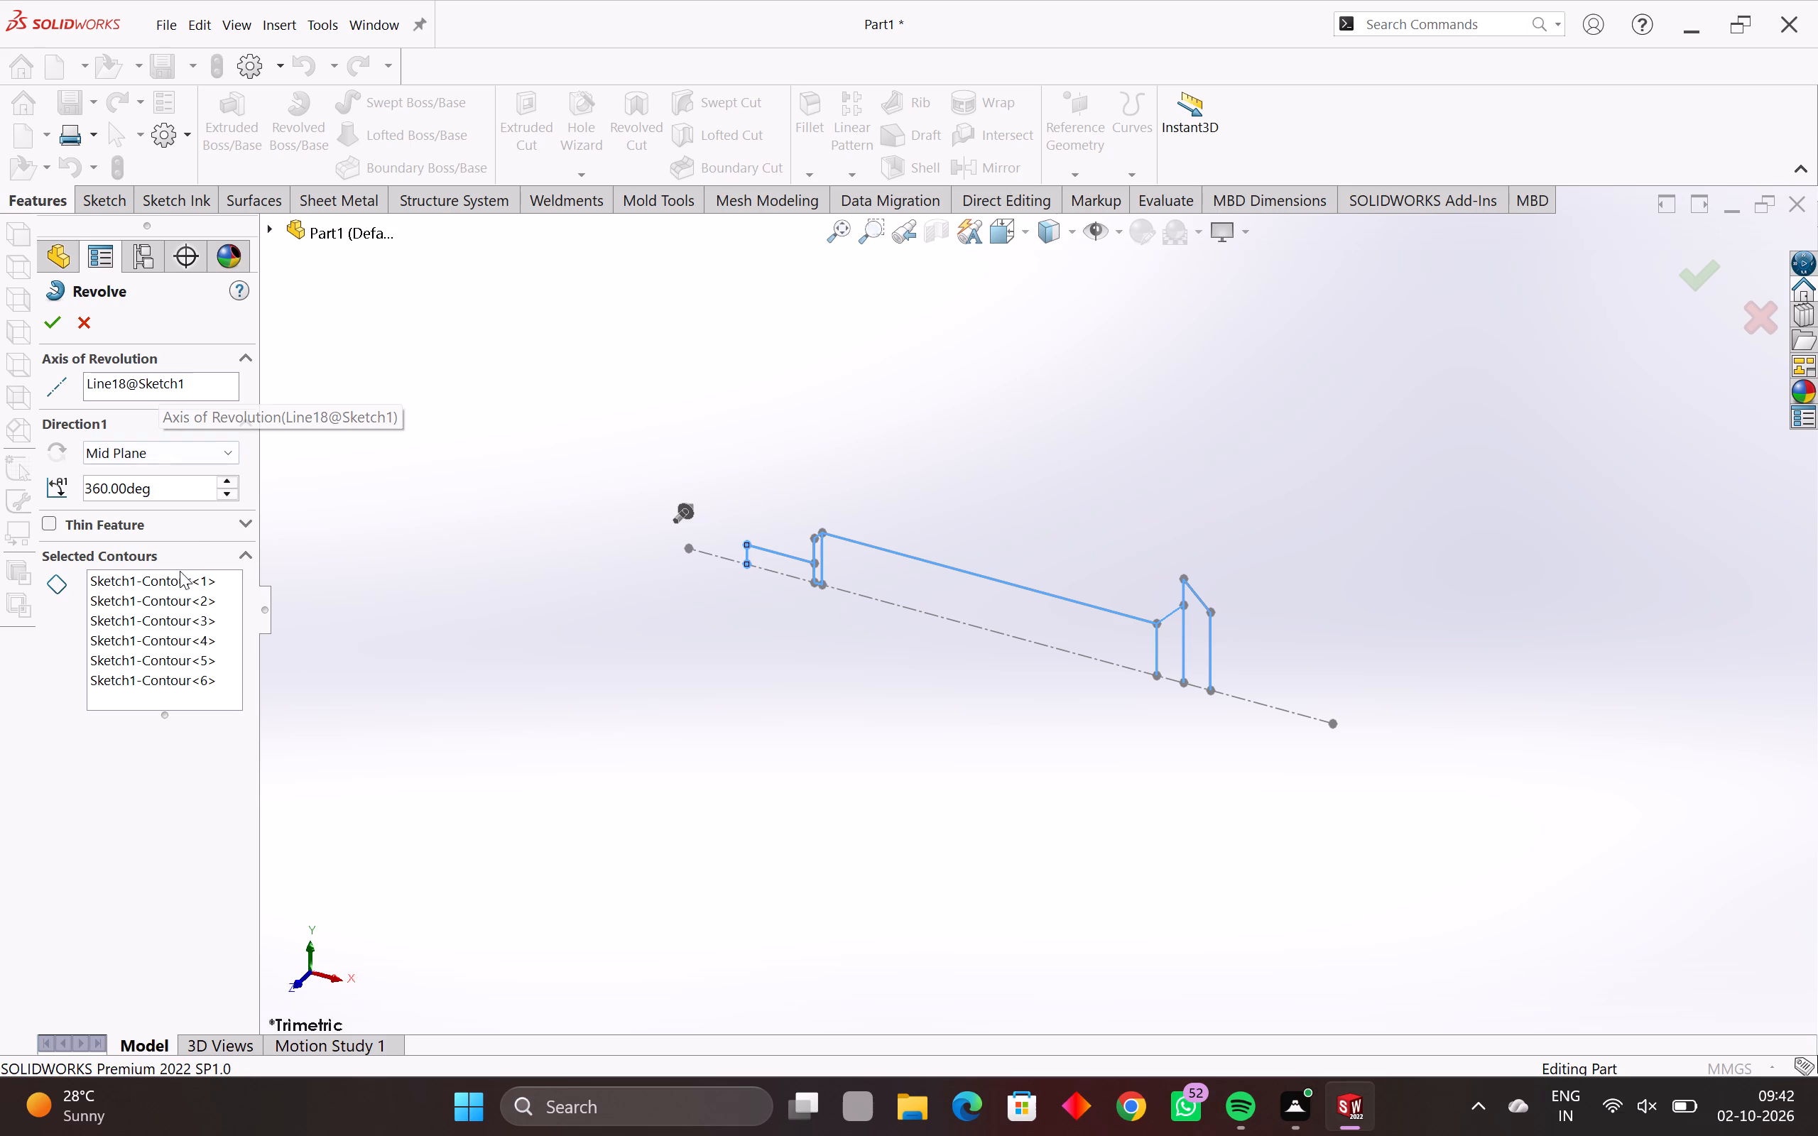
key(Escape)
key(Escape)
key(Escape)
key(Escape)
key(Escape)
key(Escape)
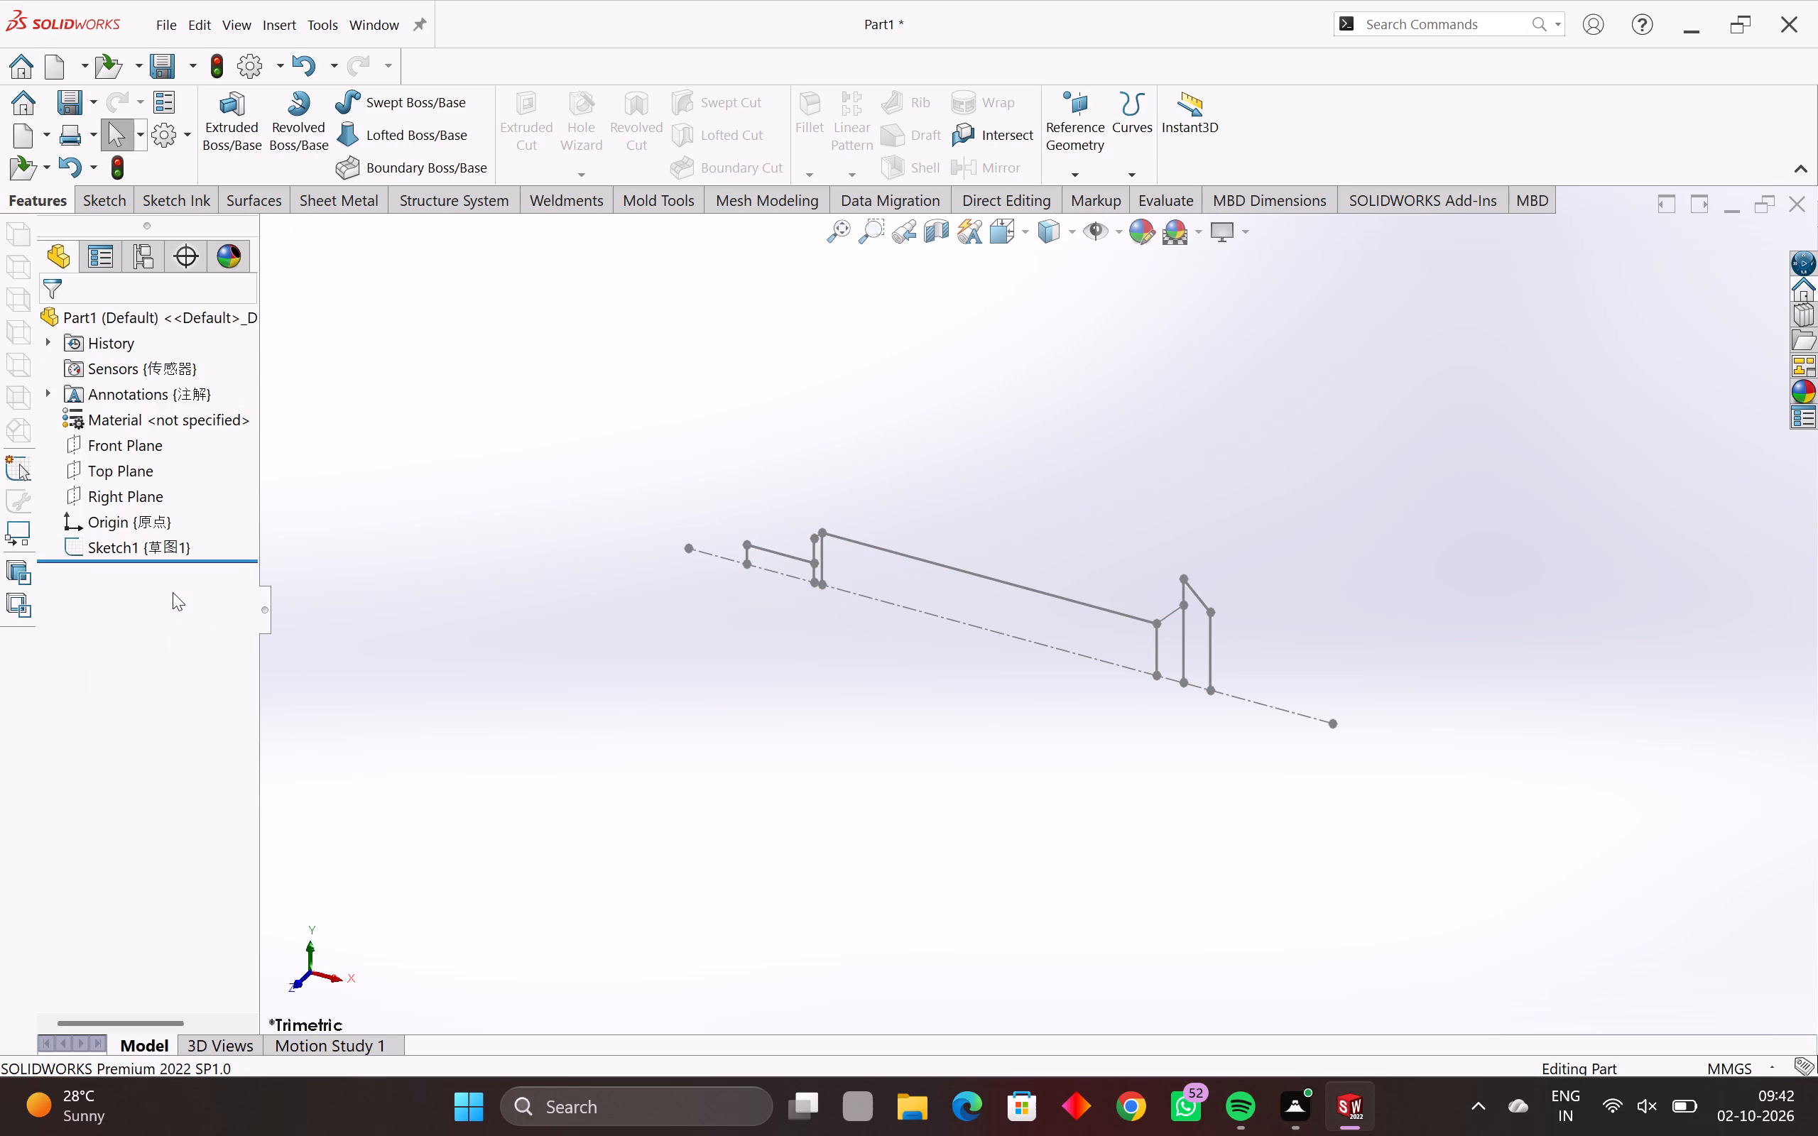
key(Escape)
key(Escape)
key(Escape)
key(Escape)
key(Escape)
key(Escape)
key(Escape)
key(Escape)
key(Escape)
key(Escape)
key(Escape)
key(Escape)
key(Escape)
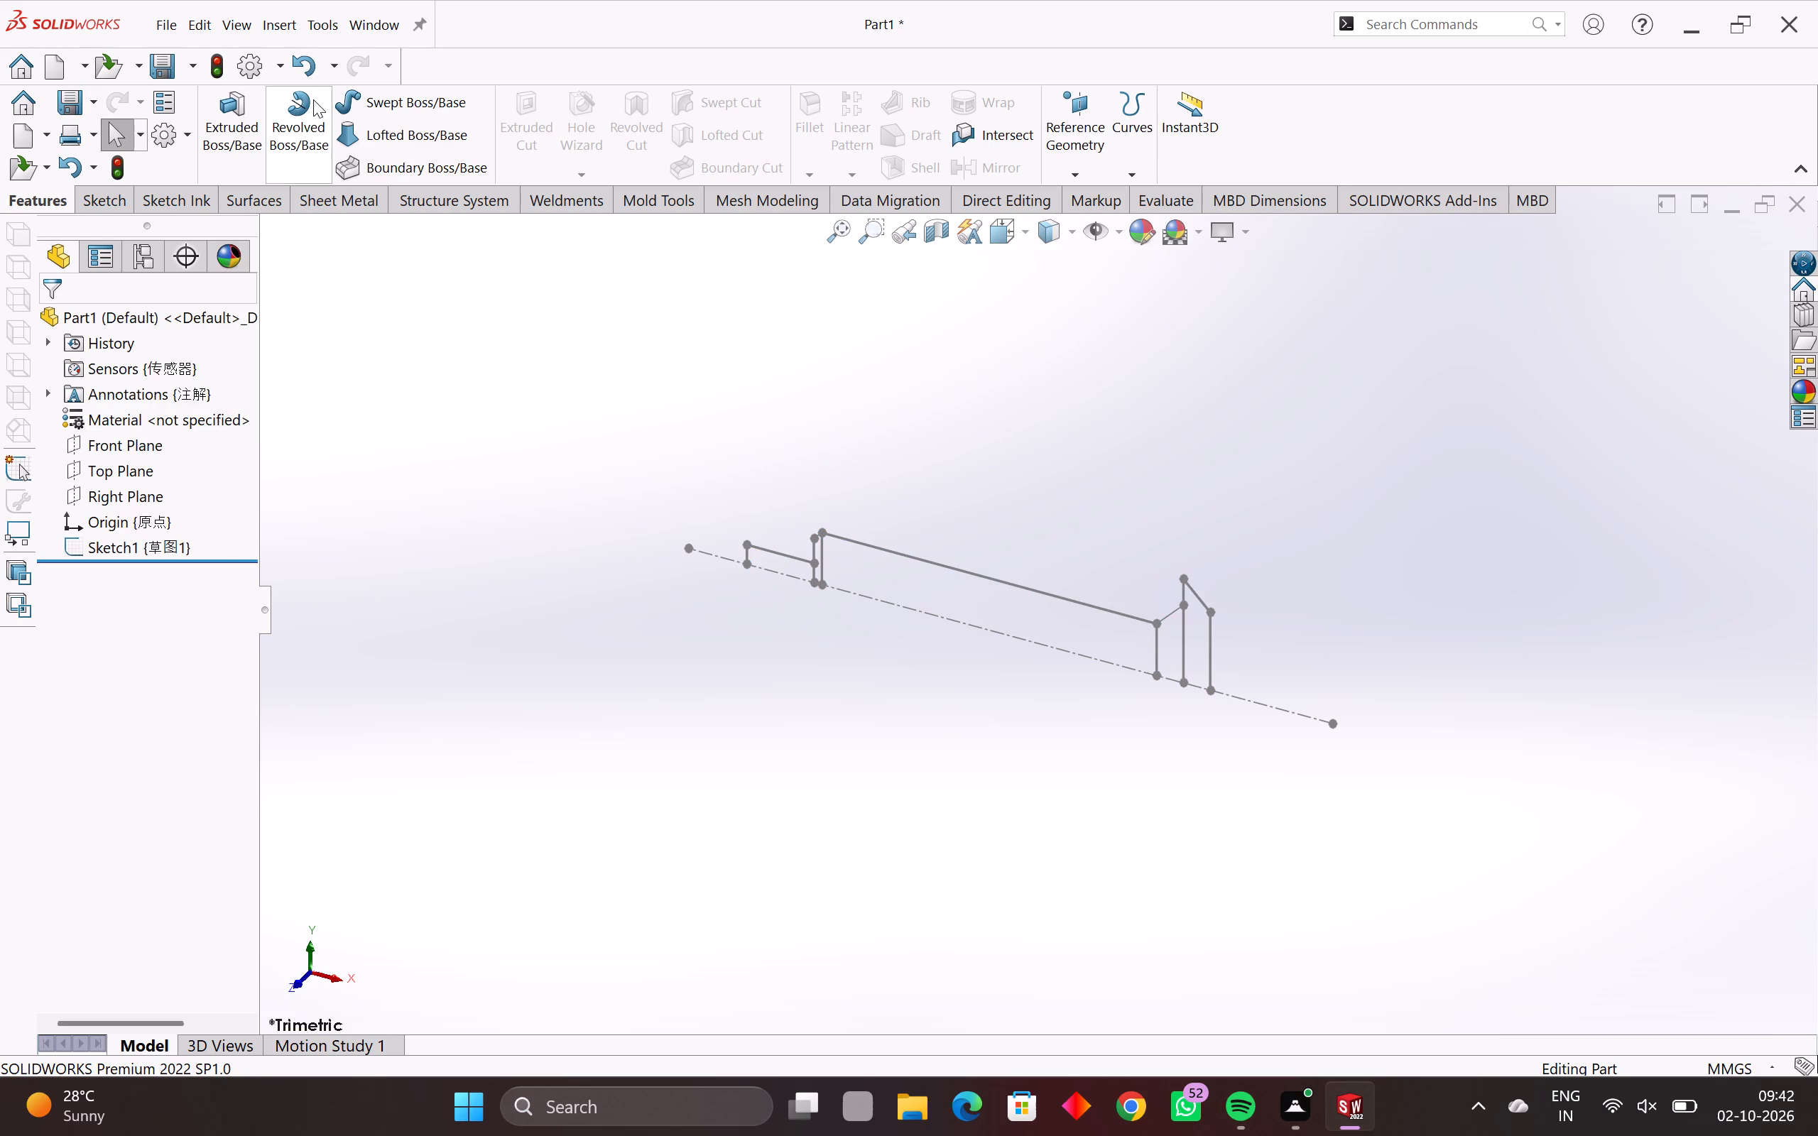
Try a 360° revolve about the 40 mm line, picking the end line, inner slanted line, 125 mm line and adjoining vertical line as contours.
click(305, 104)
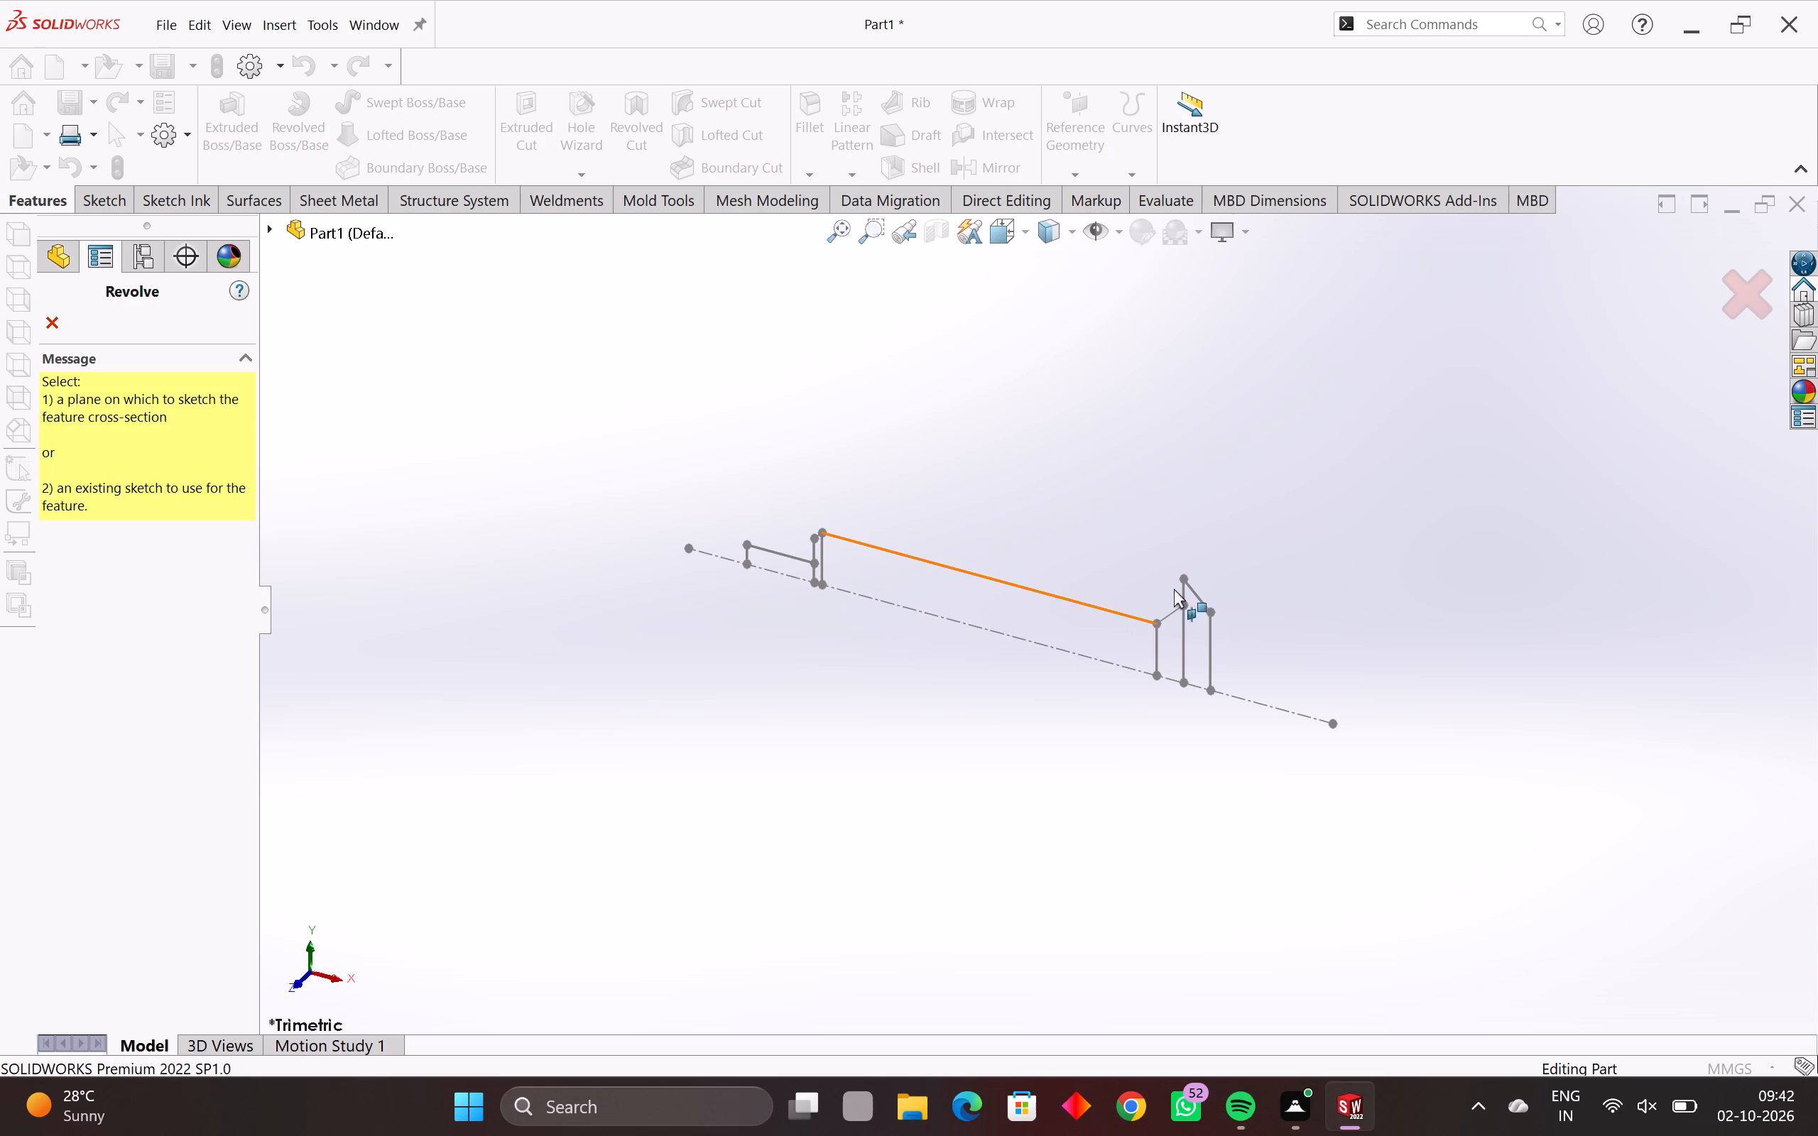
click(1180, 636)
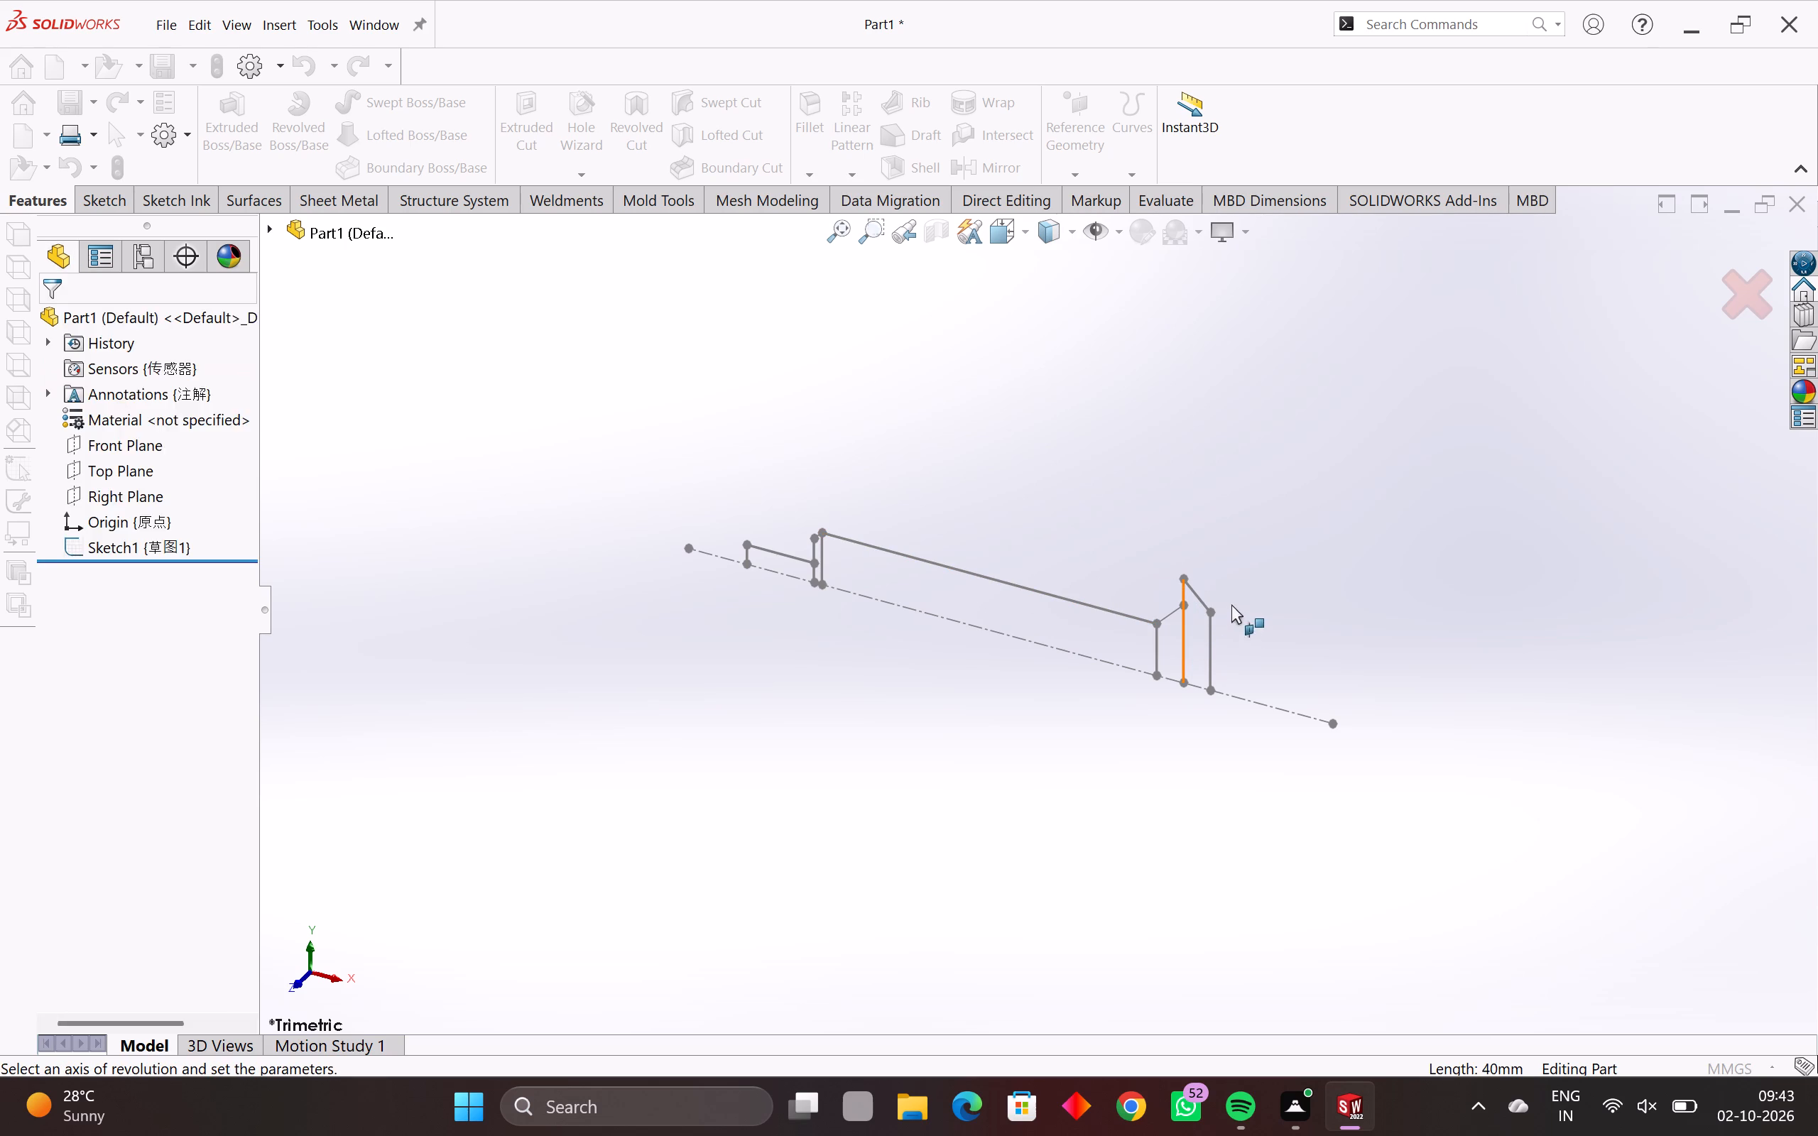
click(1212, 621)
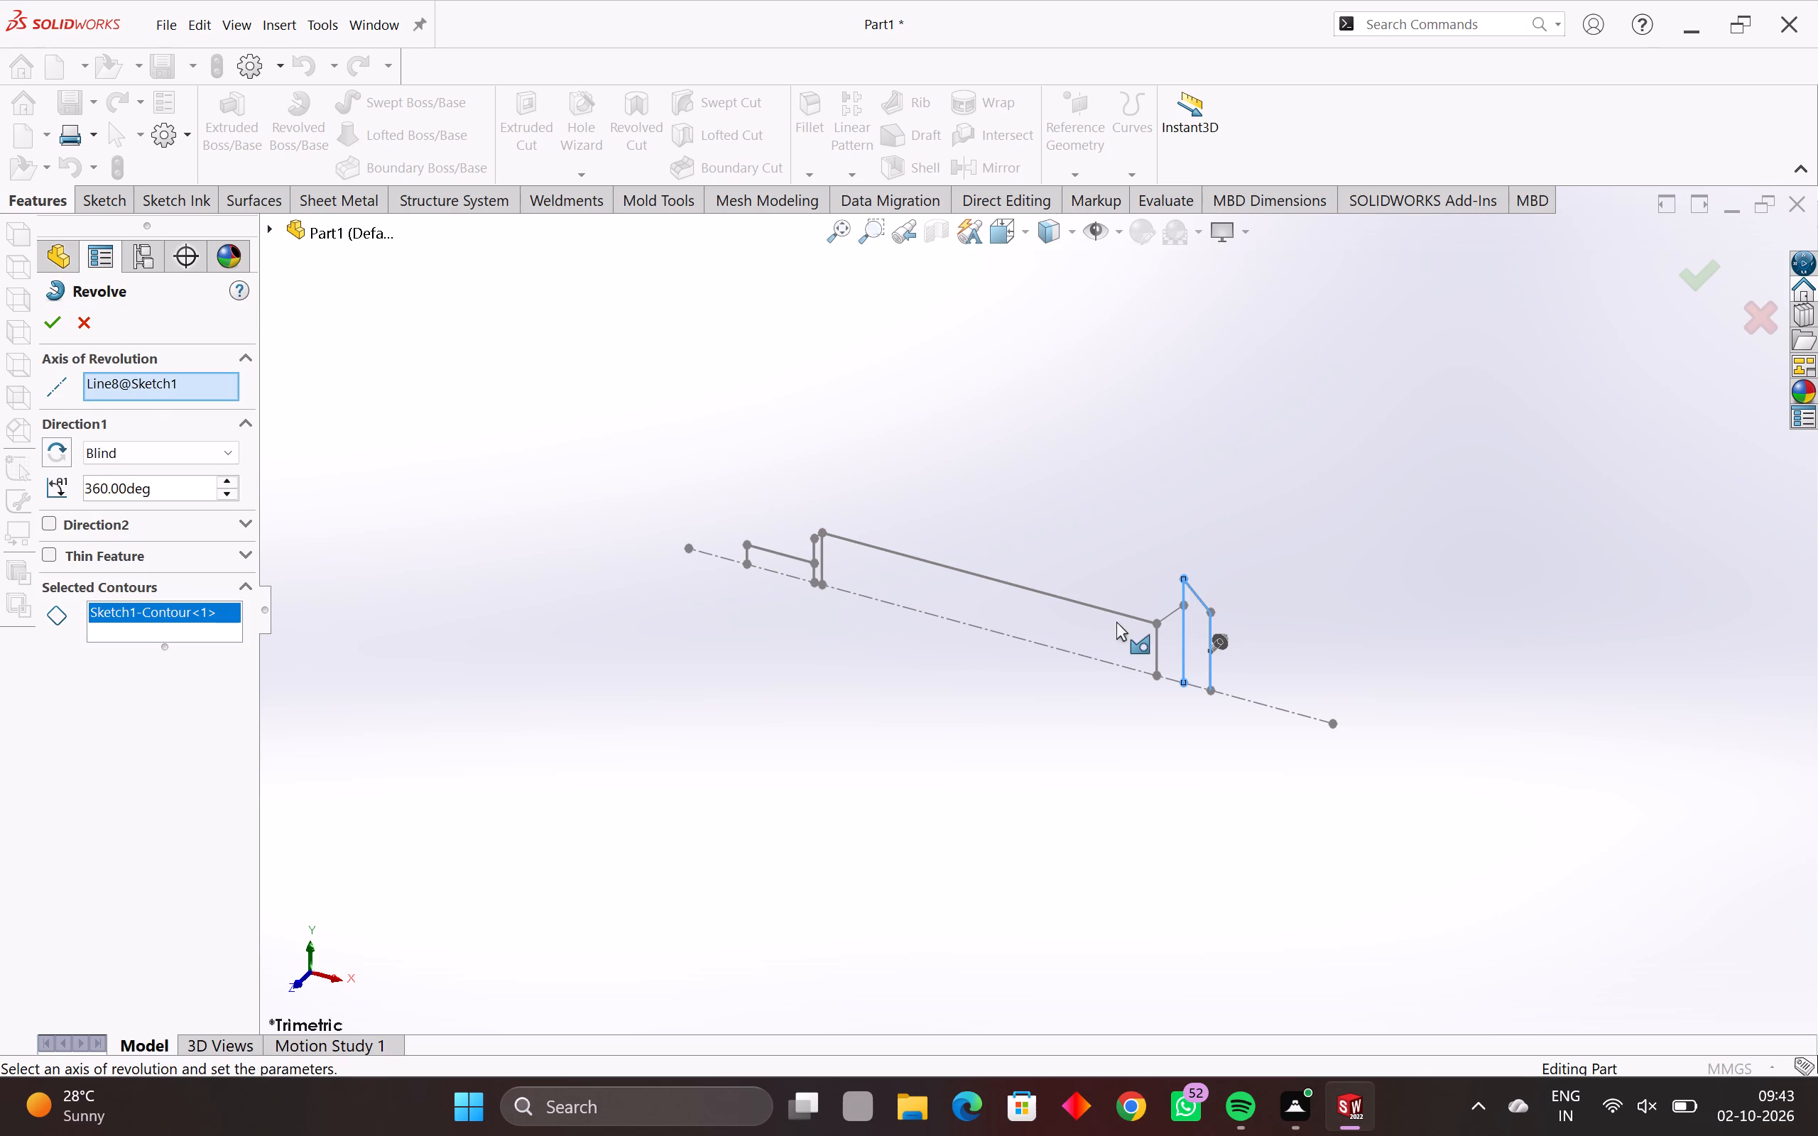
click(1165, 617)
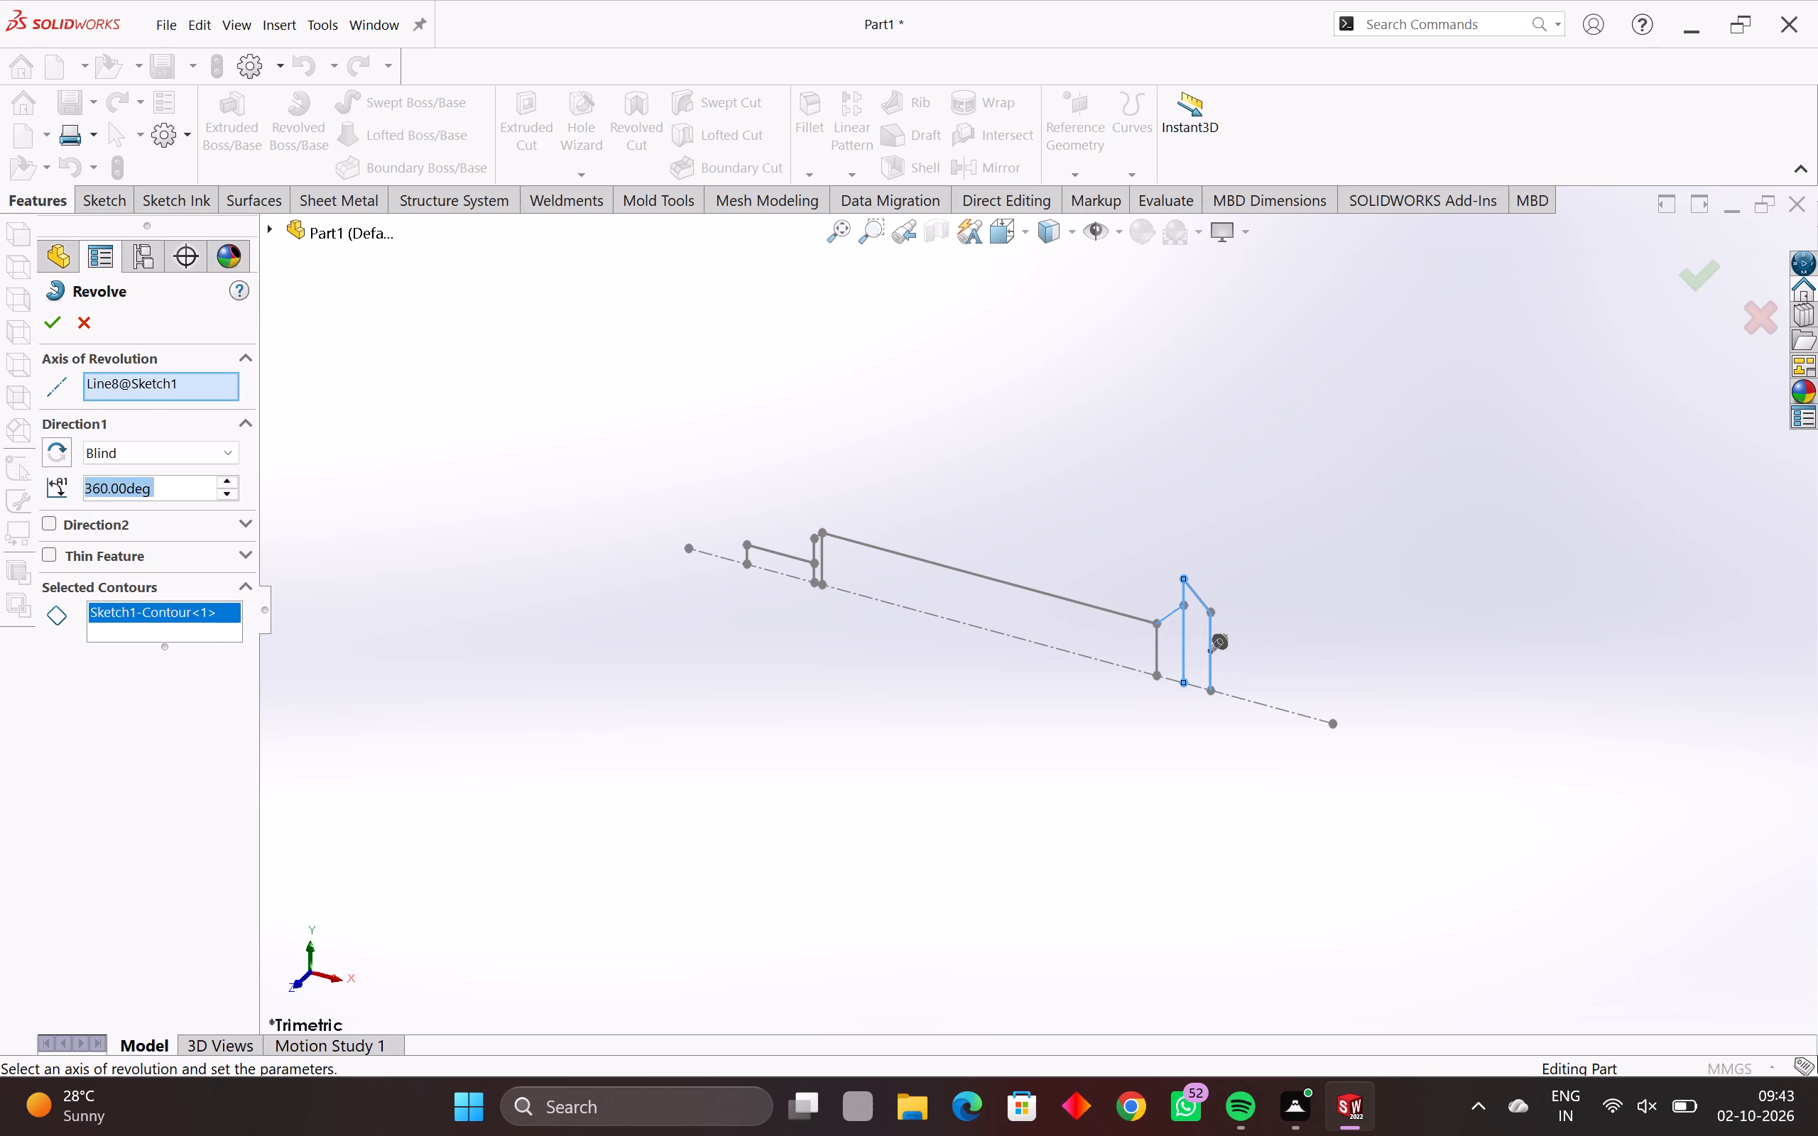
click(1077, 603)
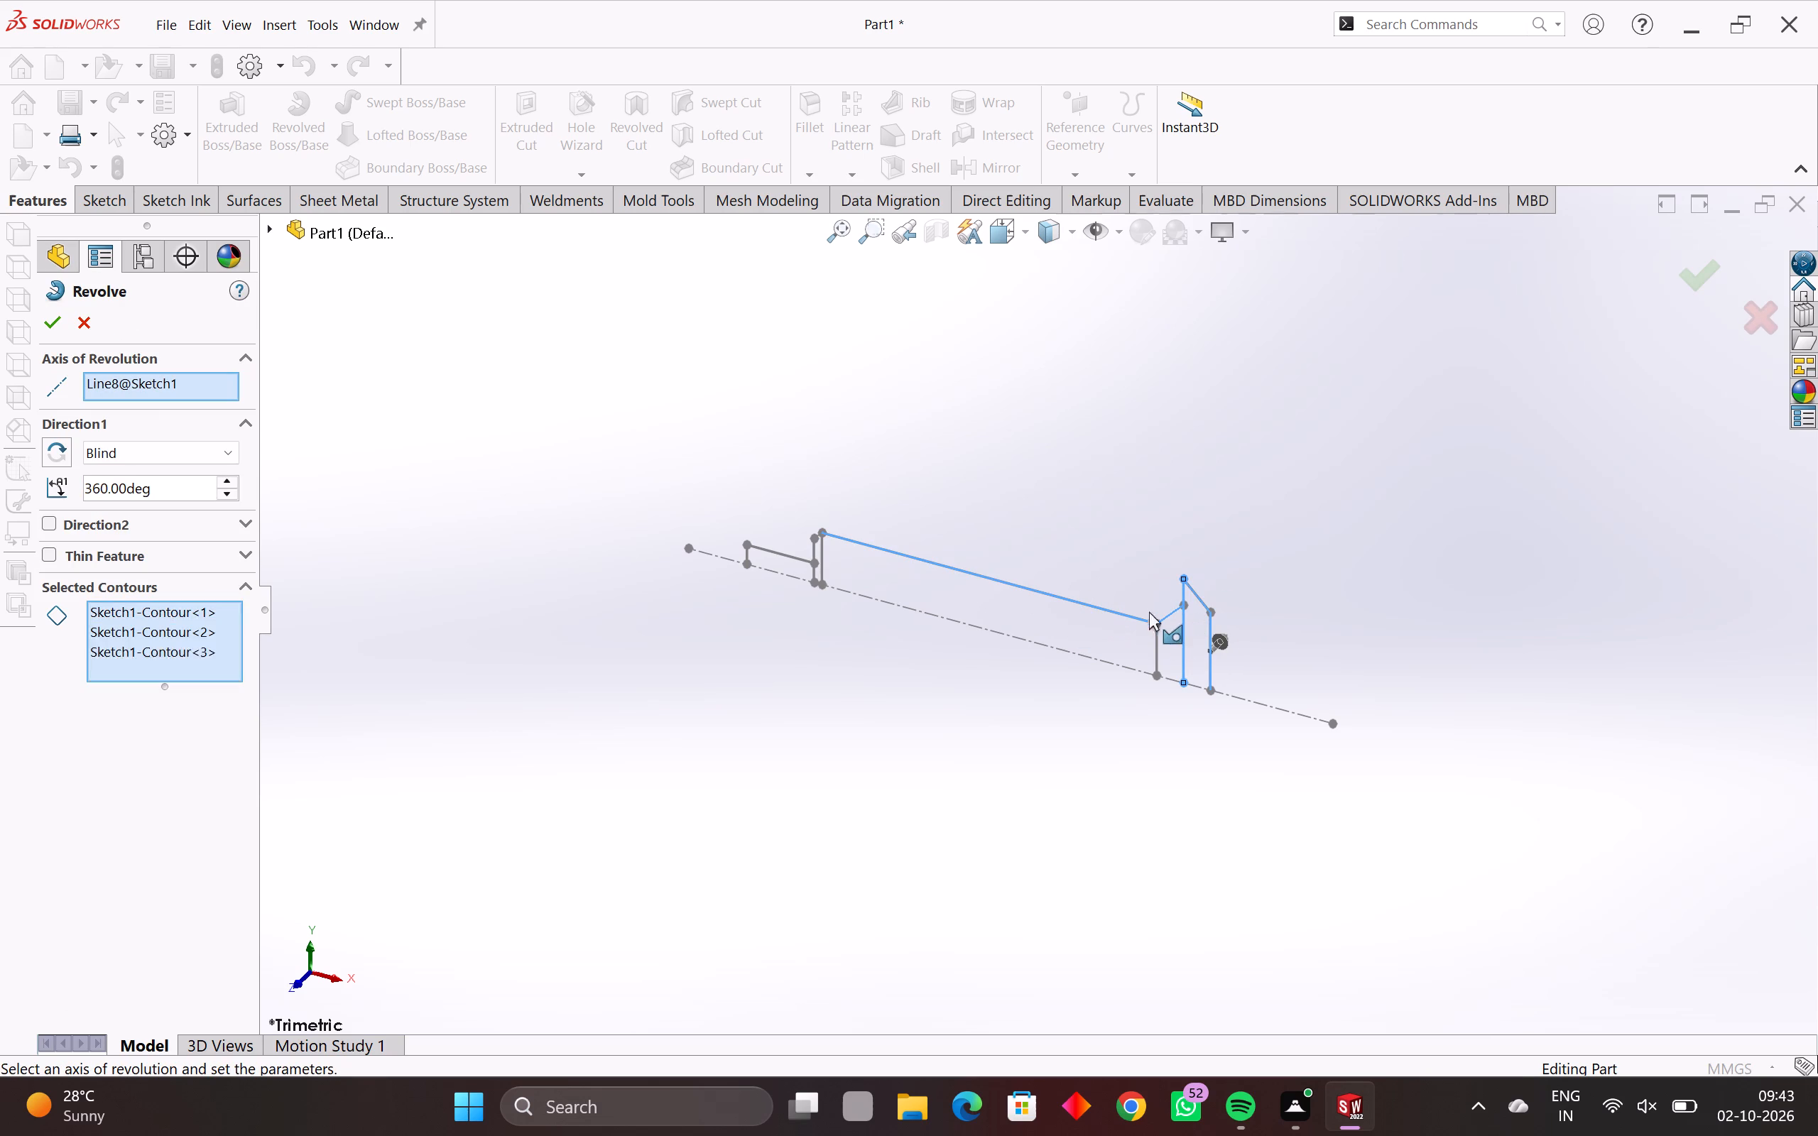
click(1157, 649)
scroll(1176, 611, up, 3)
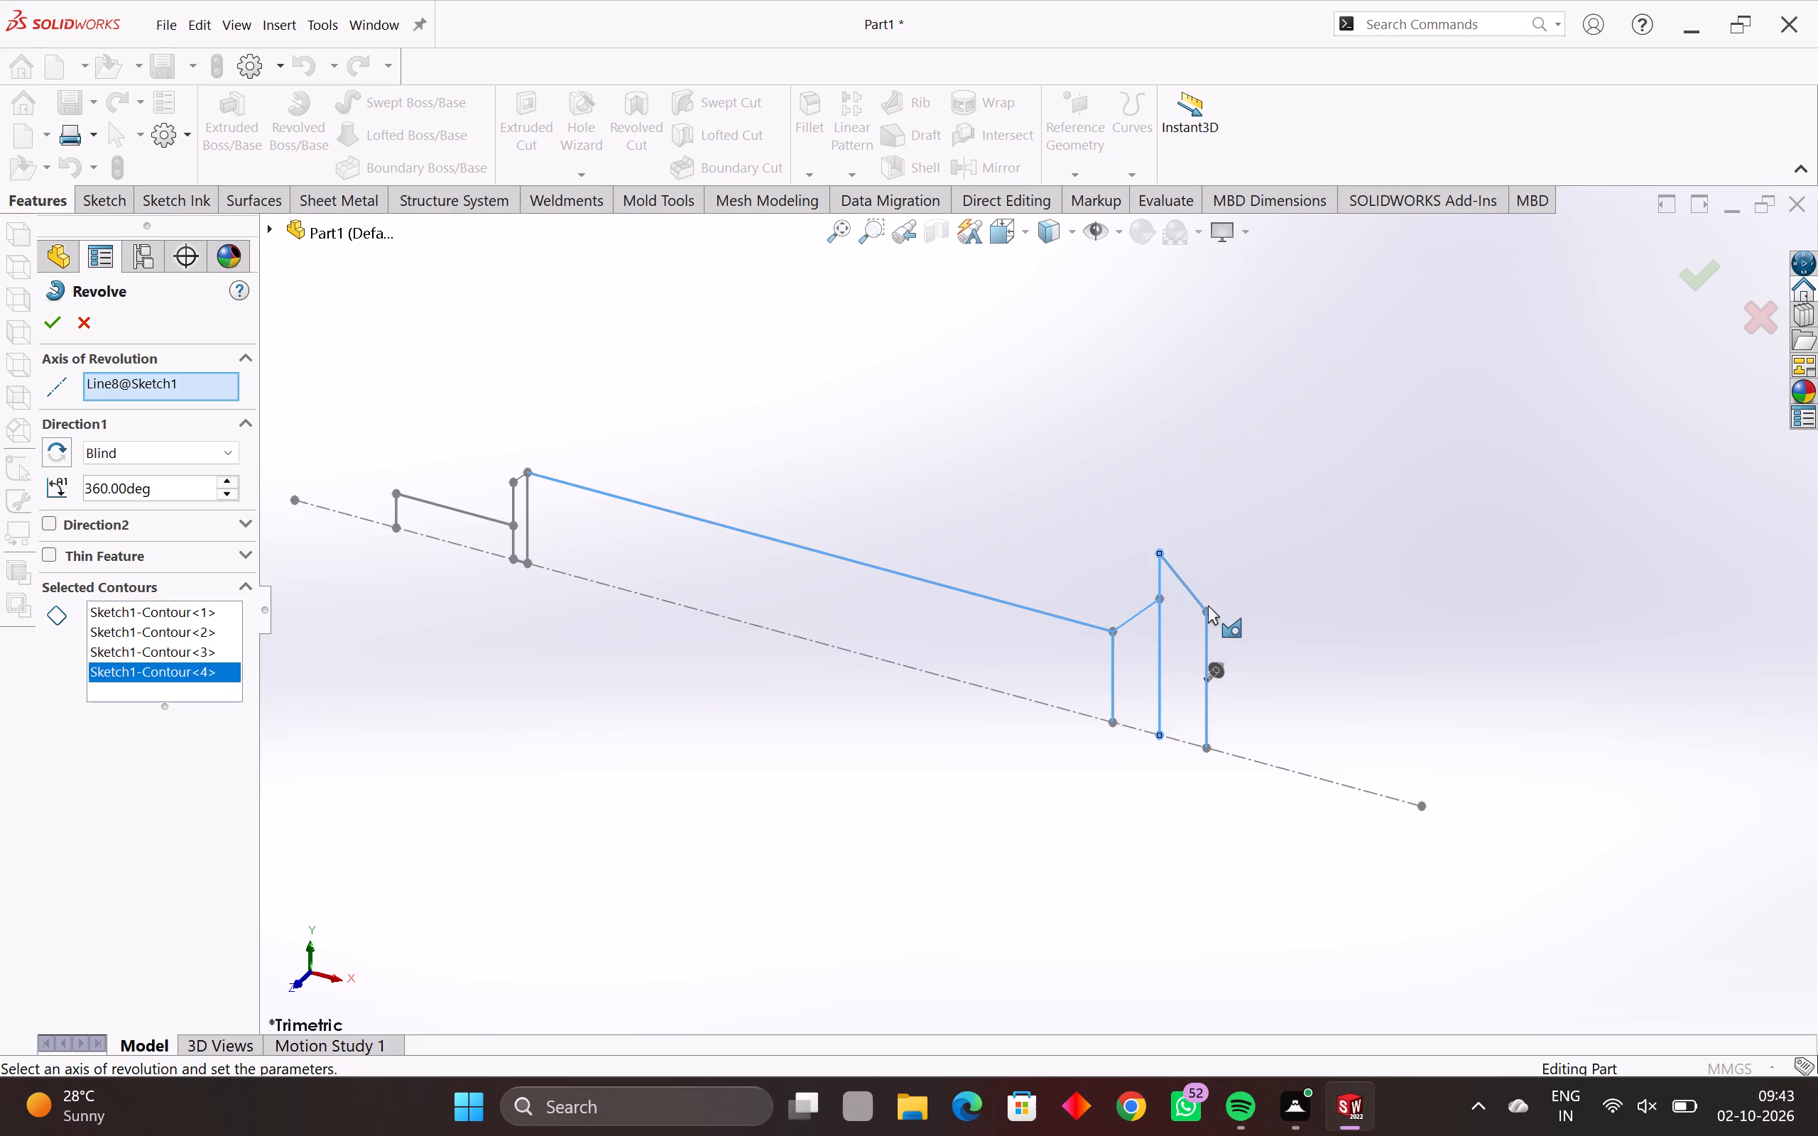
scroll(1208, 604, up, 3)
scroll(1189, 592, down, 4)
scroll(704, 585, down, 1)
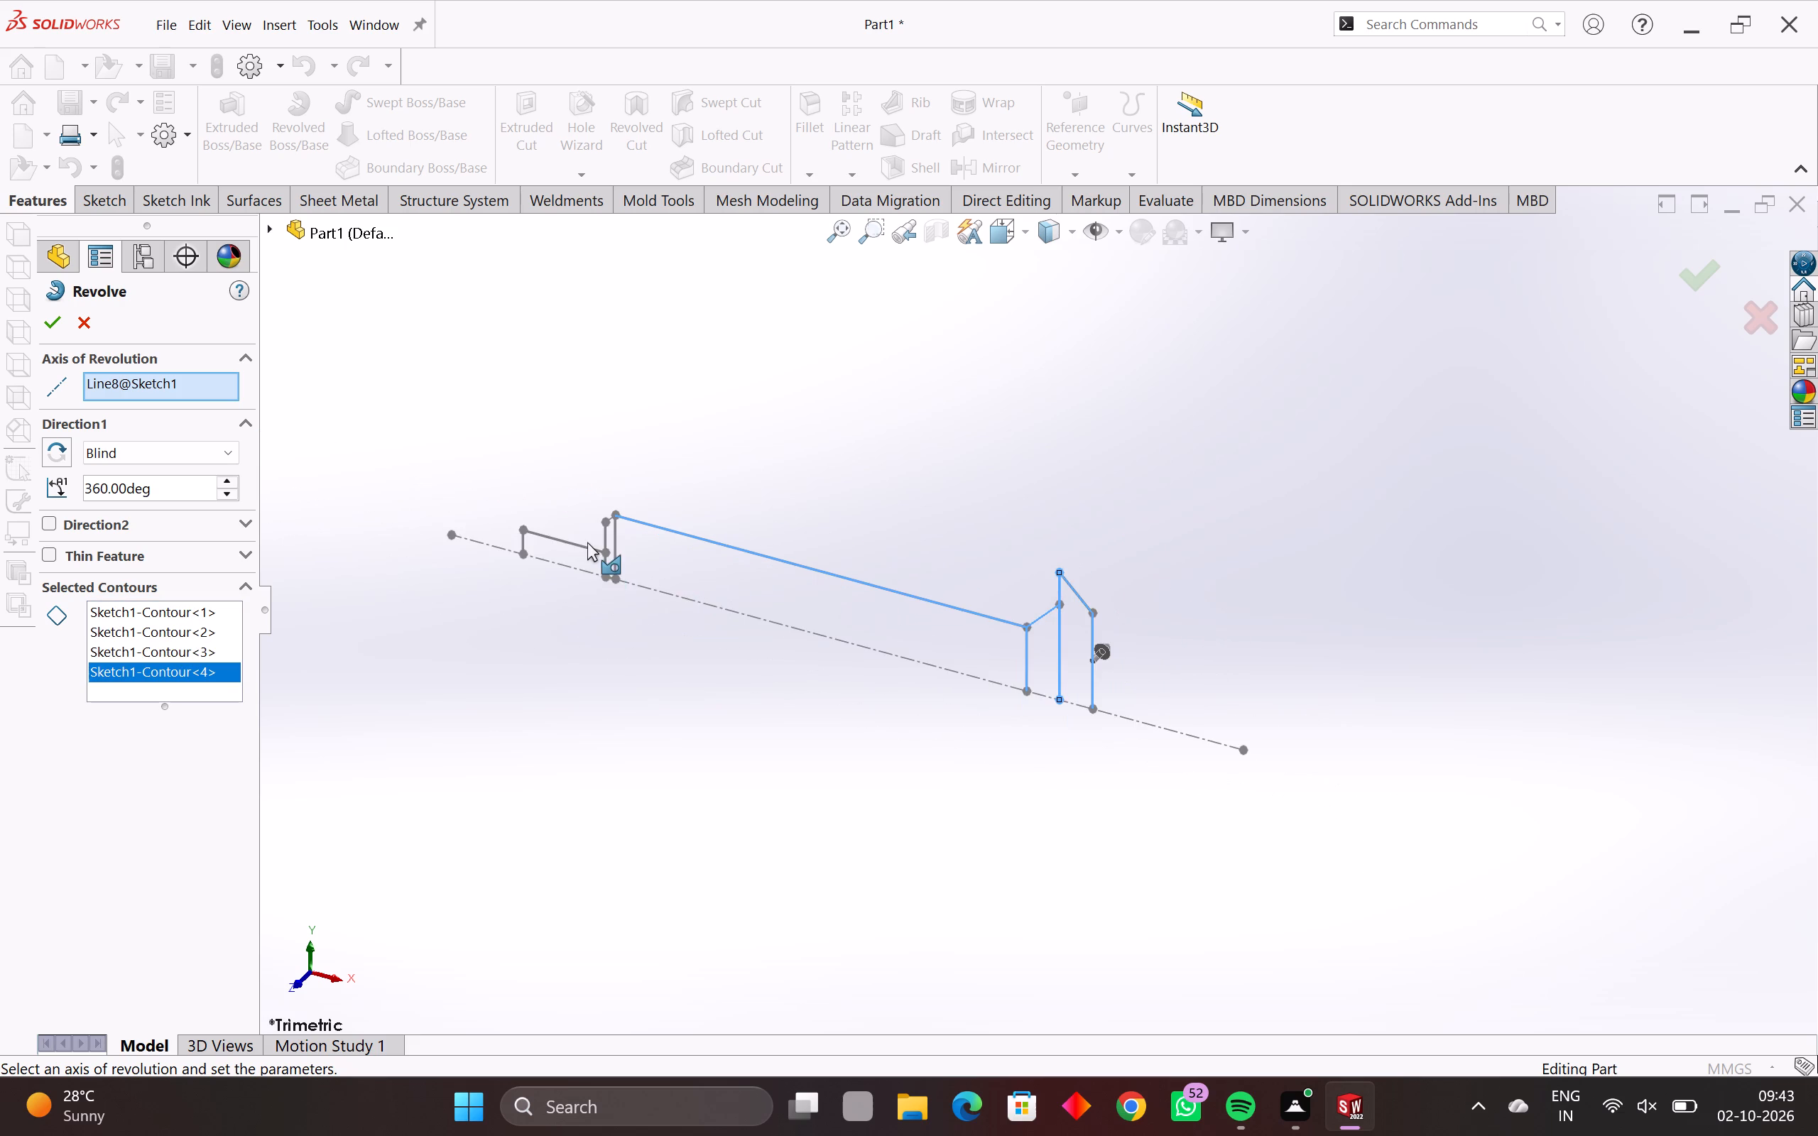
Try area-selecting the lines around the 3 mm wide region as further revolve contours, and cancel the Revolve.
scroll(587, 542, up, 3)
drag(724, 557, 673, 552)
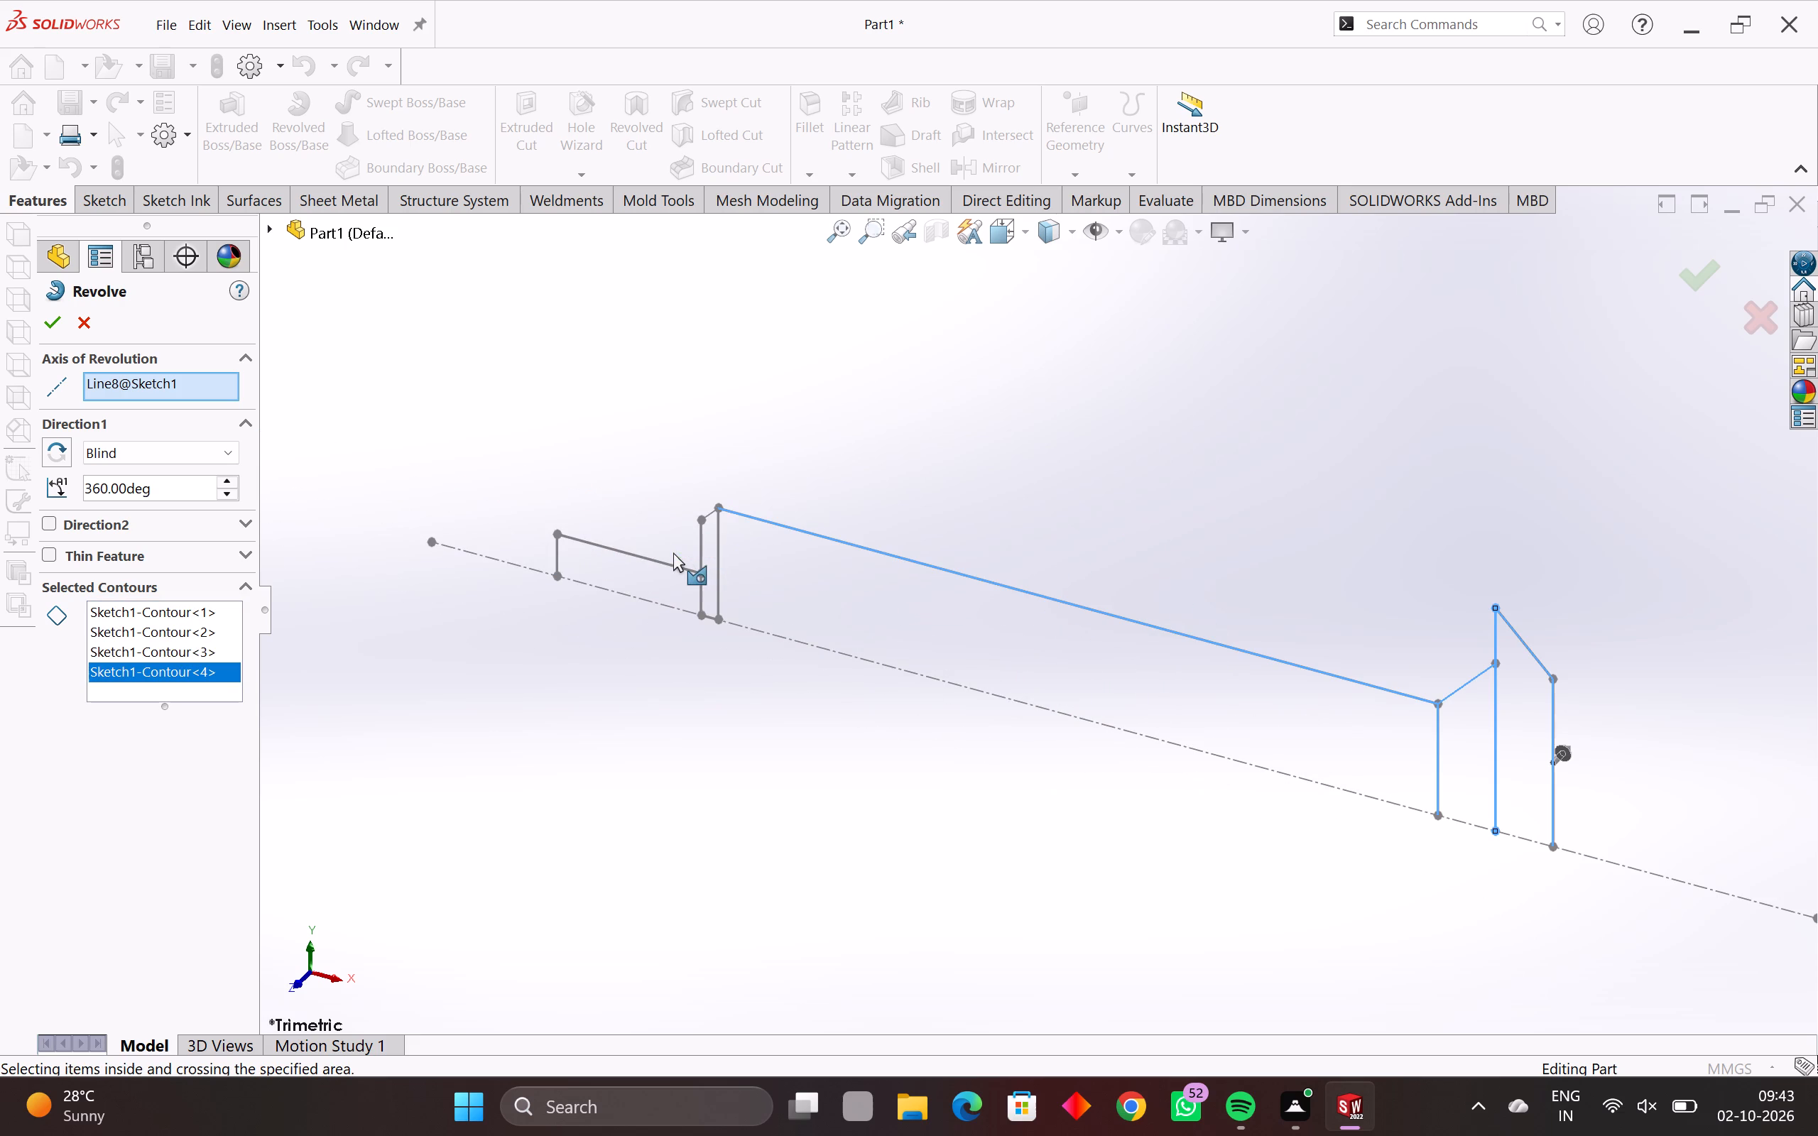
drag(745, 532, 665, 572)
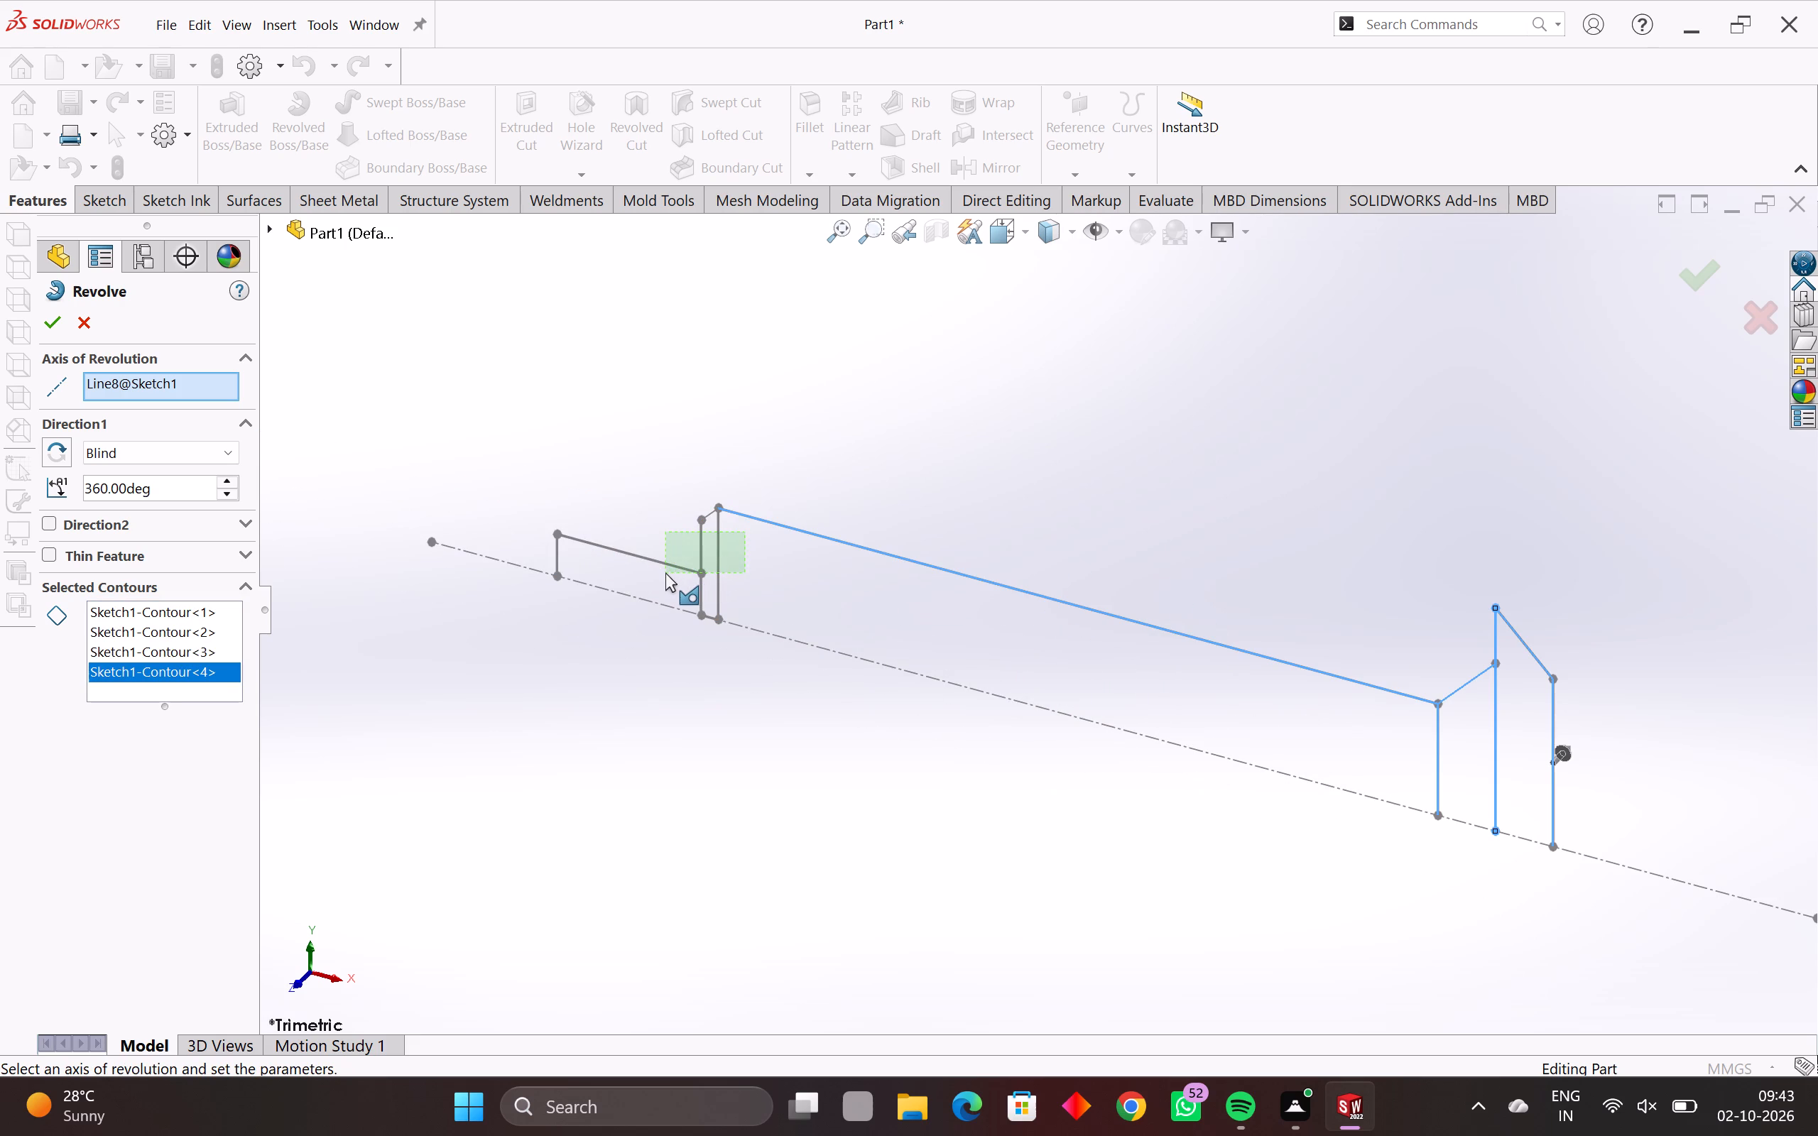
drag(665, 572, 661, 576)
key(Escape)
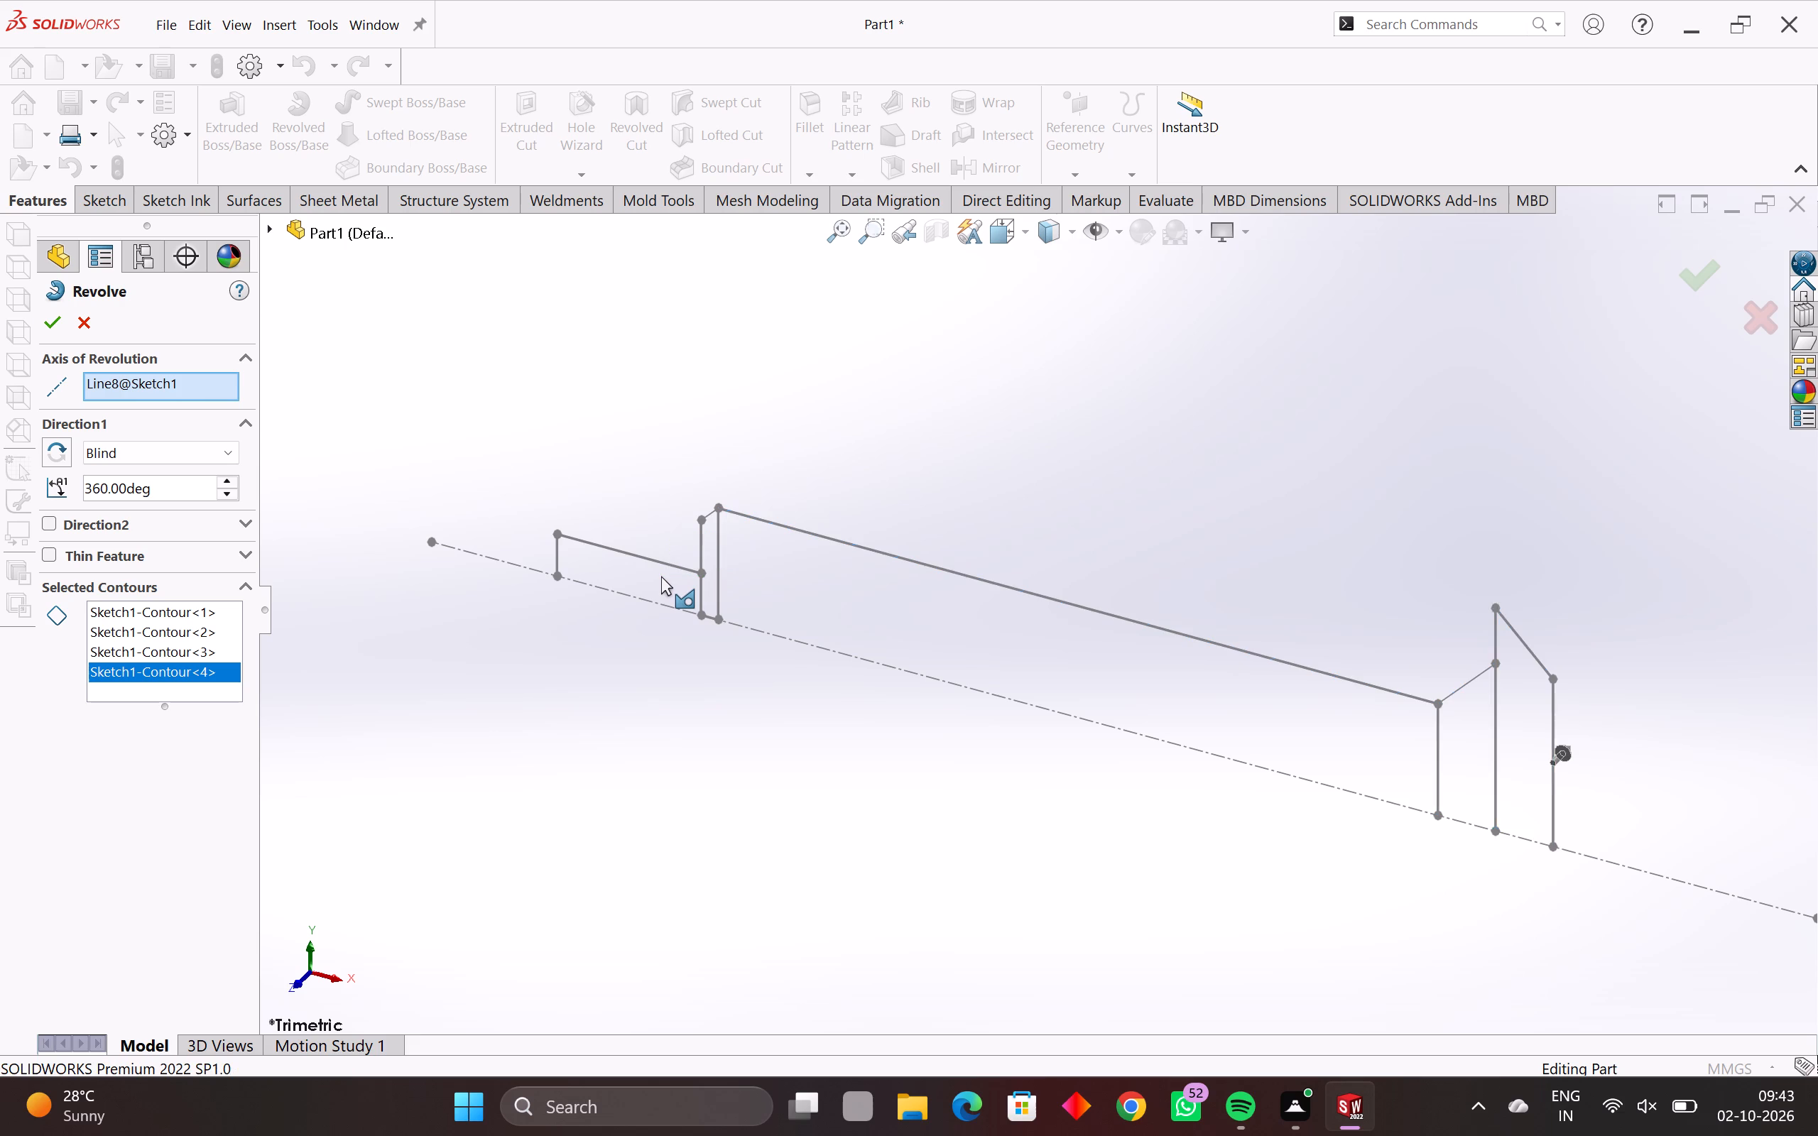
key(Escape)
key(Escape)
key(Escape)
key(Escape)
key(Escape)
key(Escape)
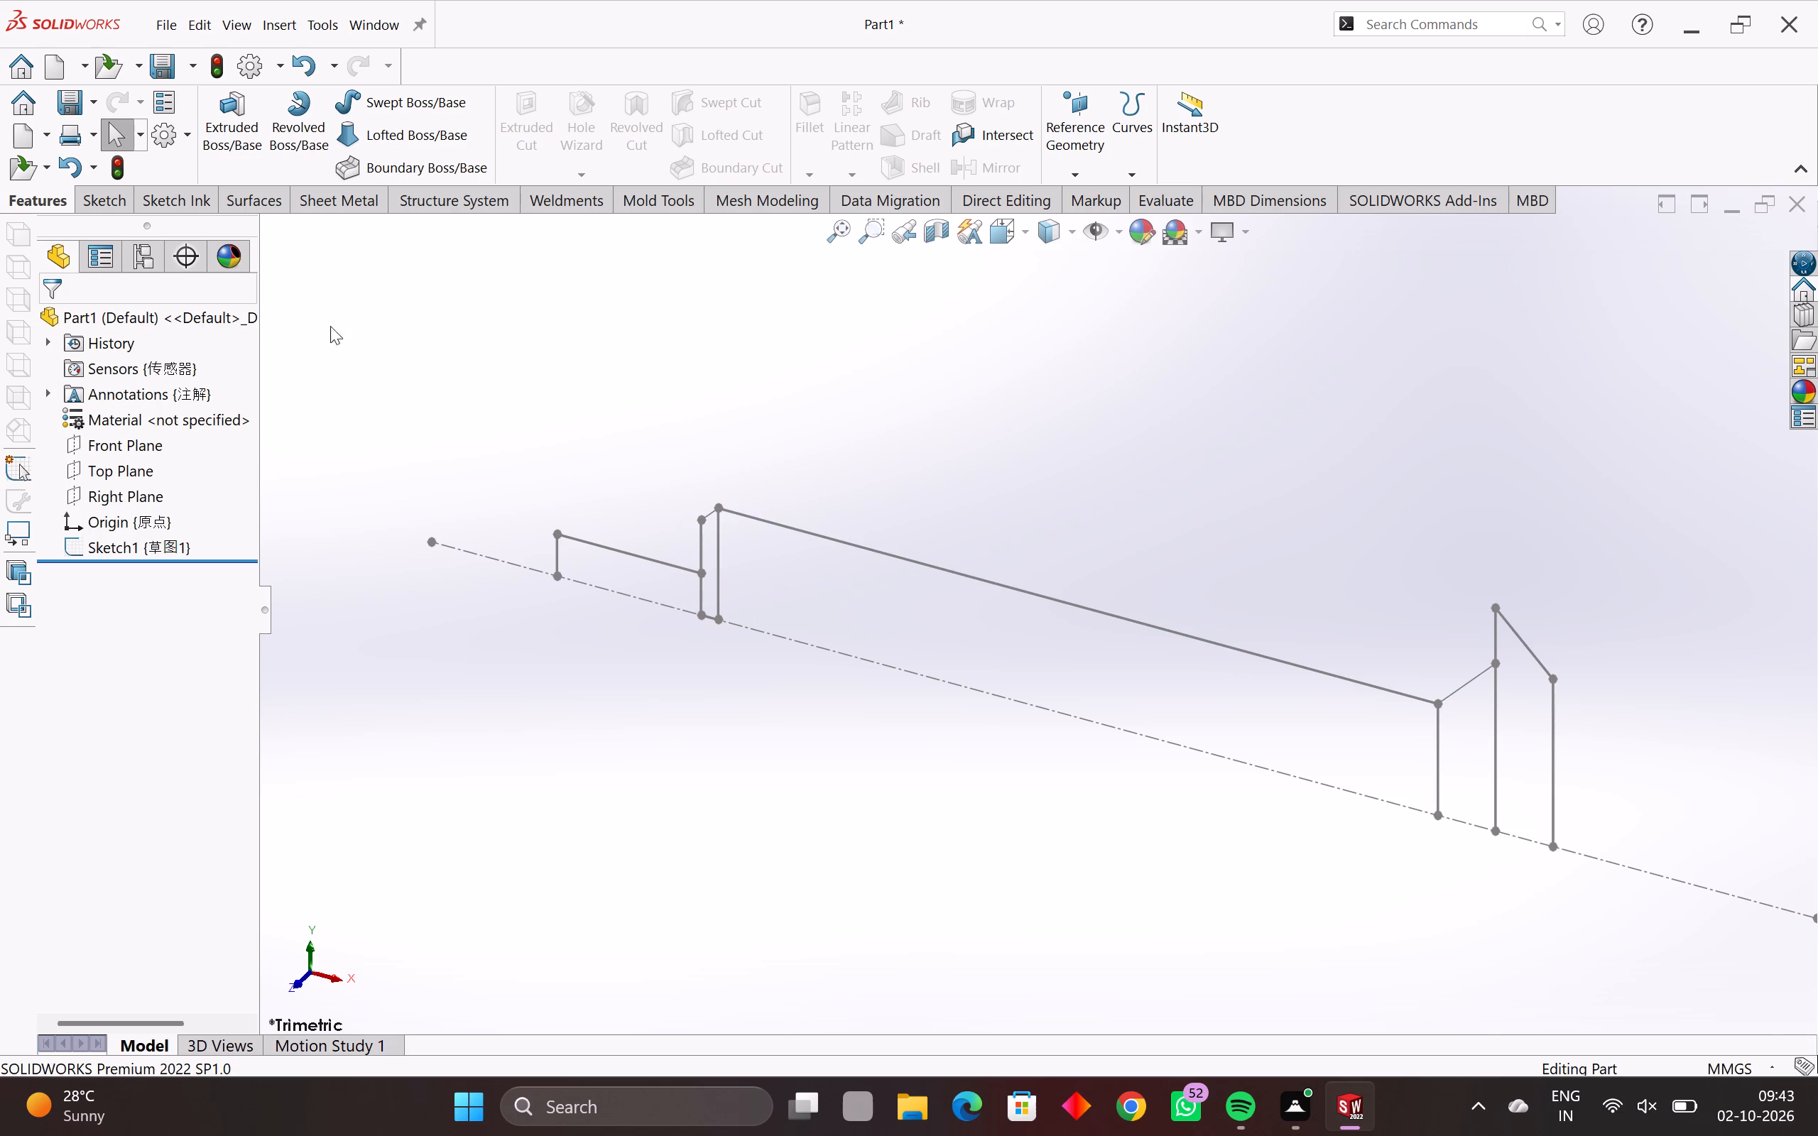
Reopen the existing profile sketch for editing.
click(105, 201)
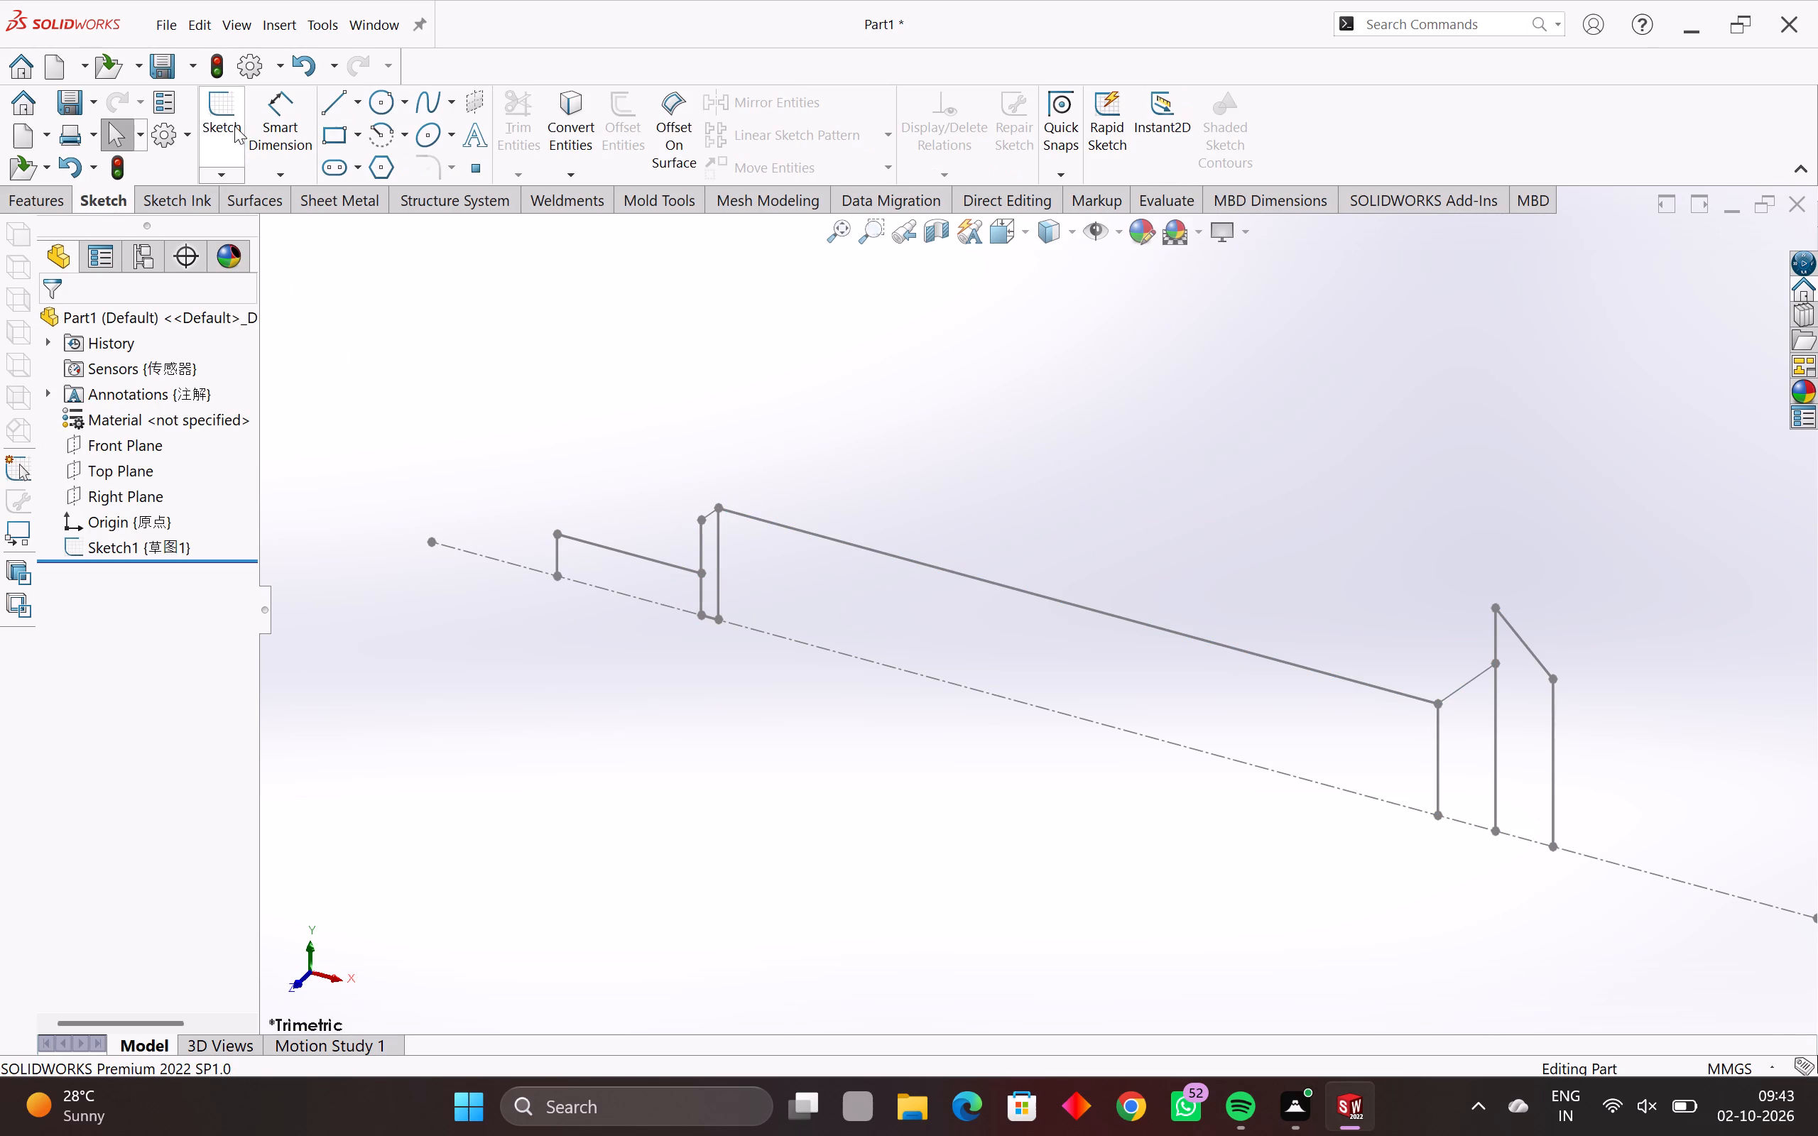
click(234, 126)
scroll(719, 628, up, 4)
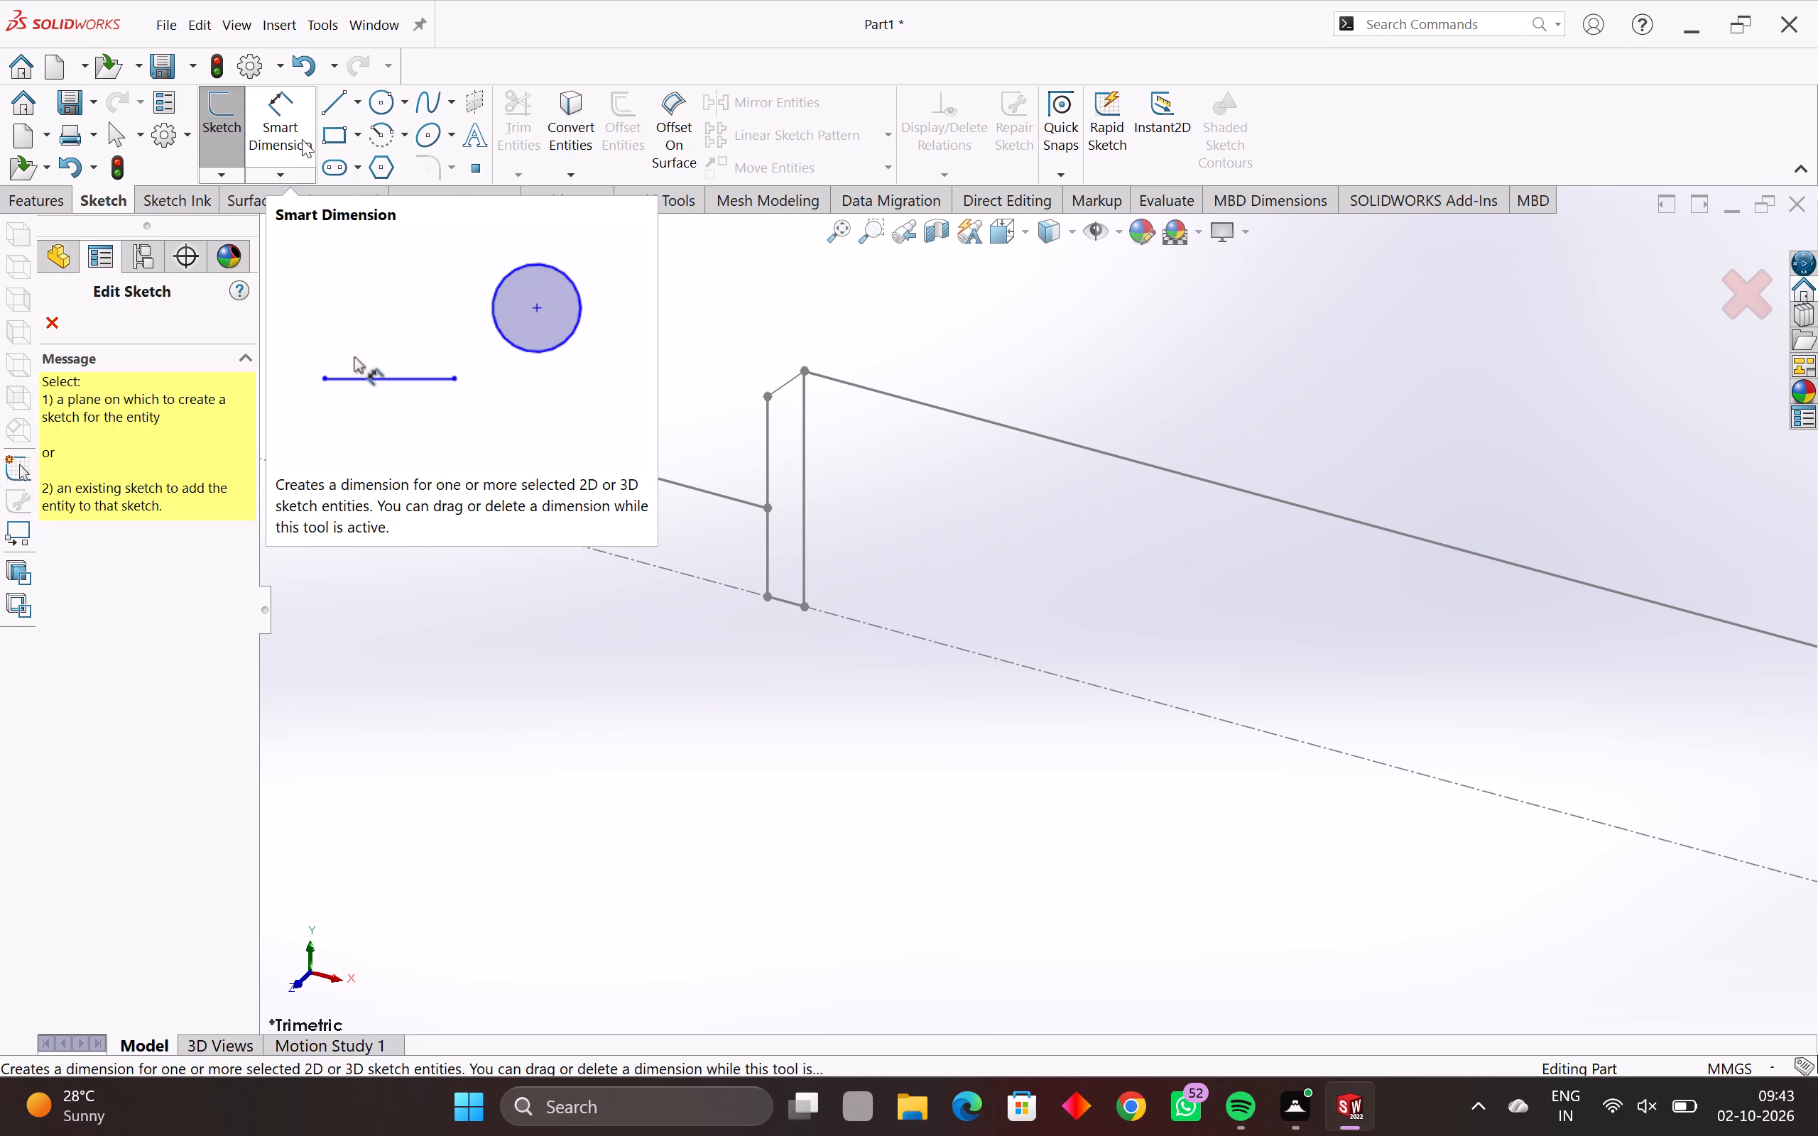
scroll(787, 603, up, 3)
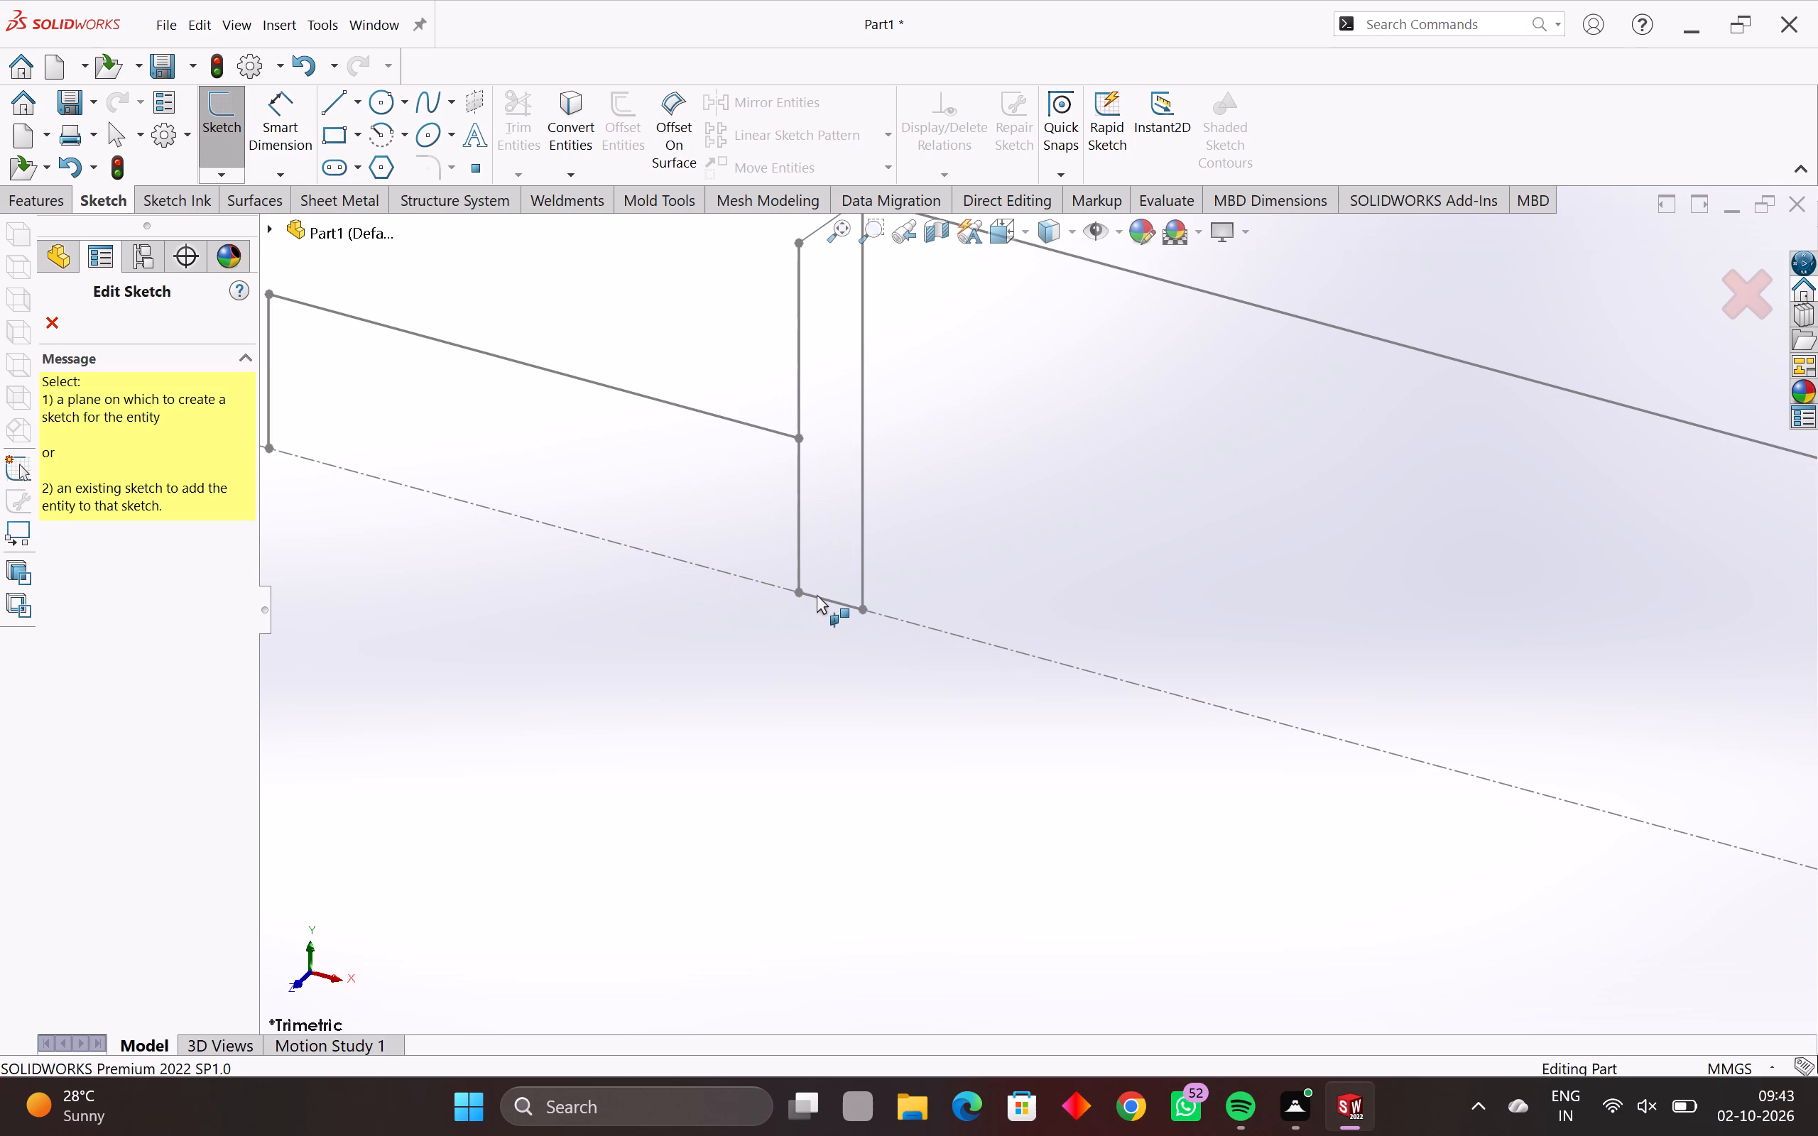
click(830, 603)
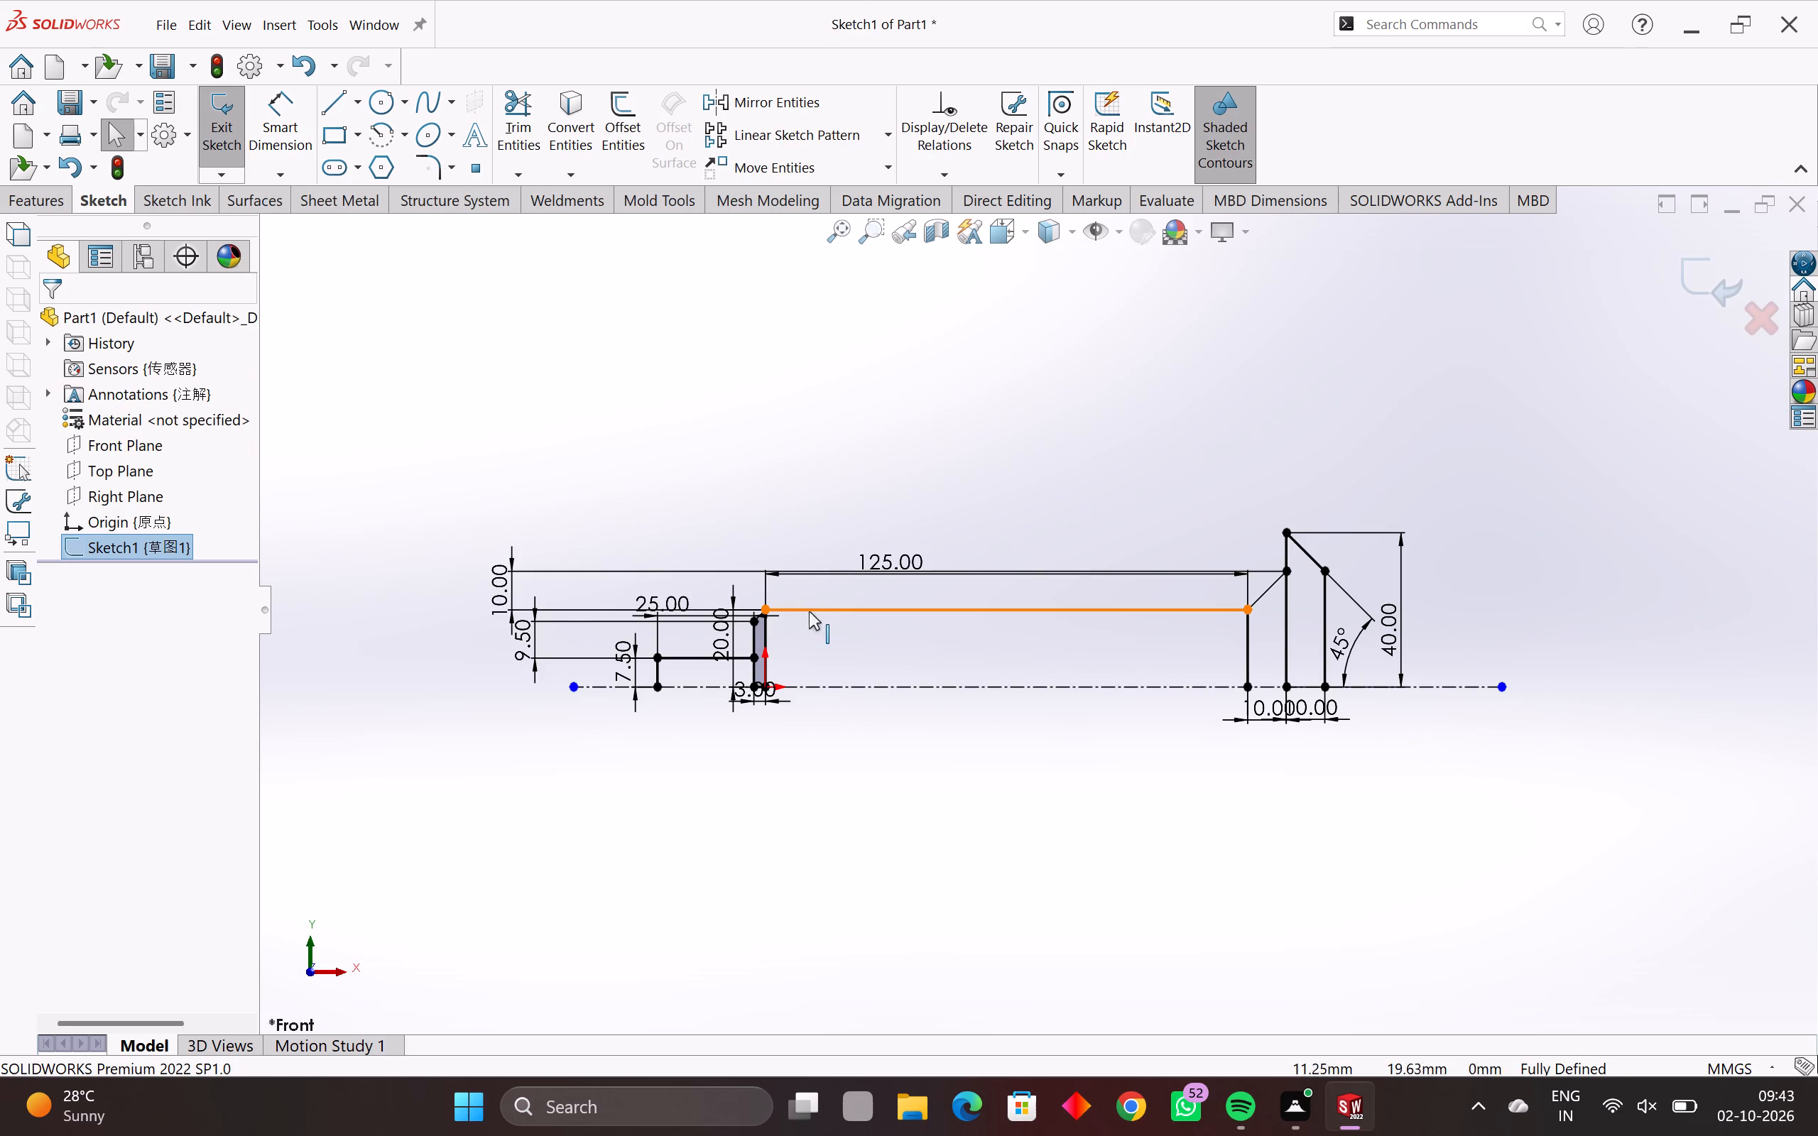
Delete the 3 mm line lying on the centerline beneath the narrow chamfered region at the origin.
scroll(797, 683, up, 8)
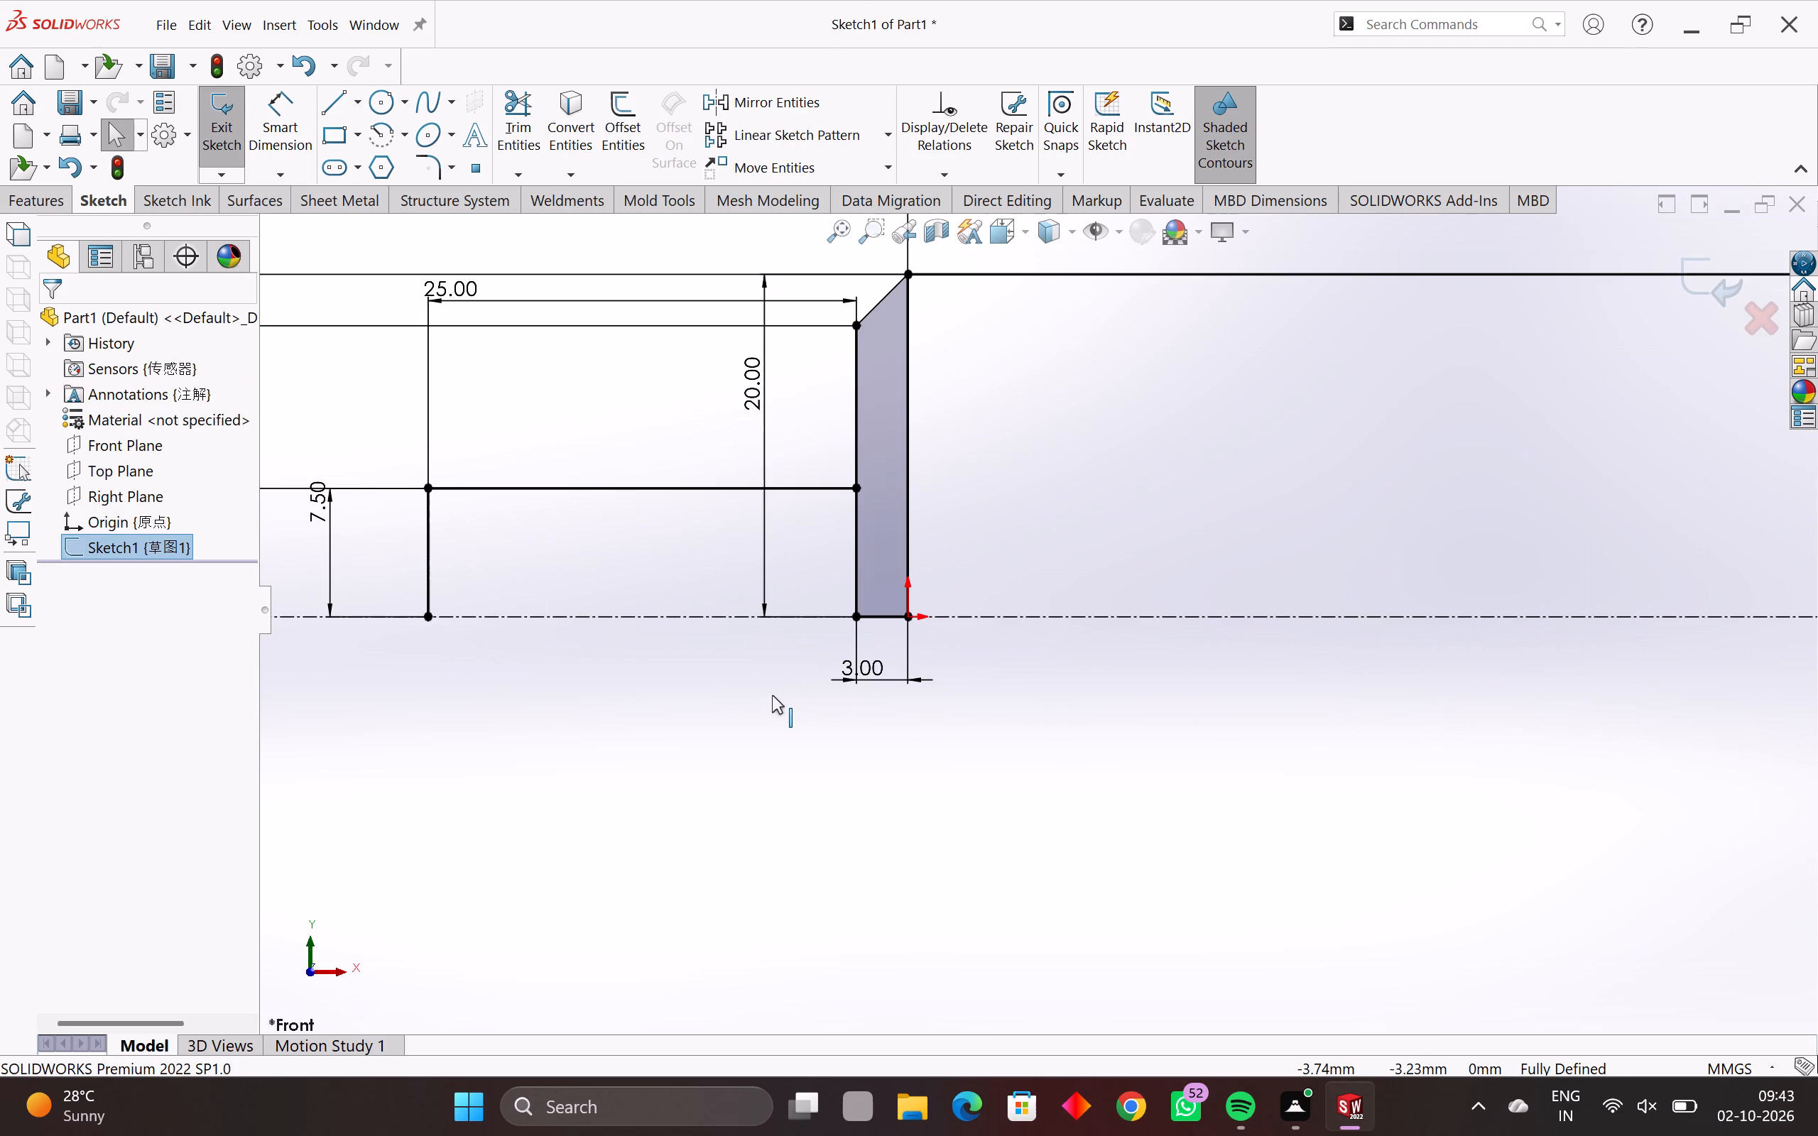
key(Escape)
scroll(773, 694, down, 1)
key(Escape)
click(906, 613)
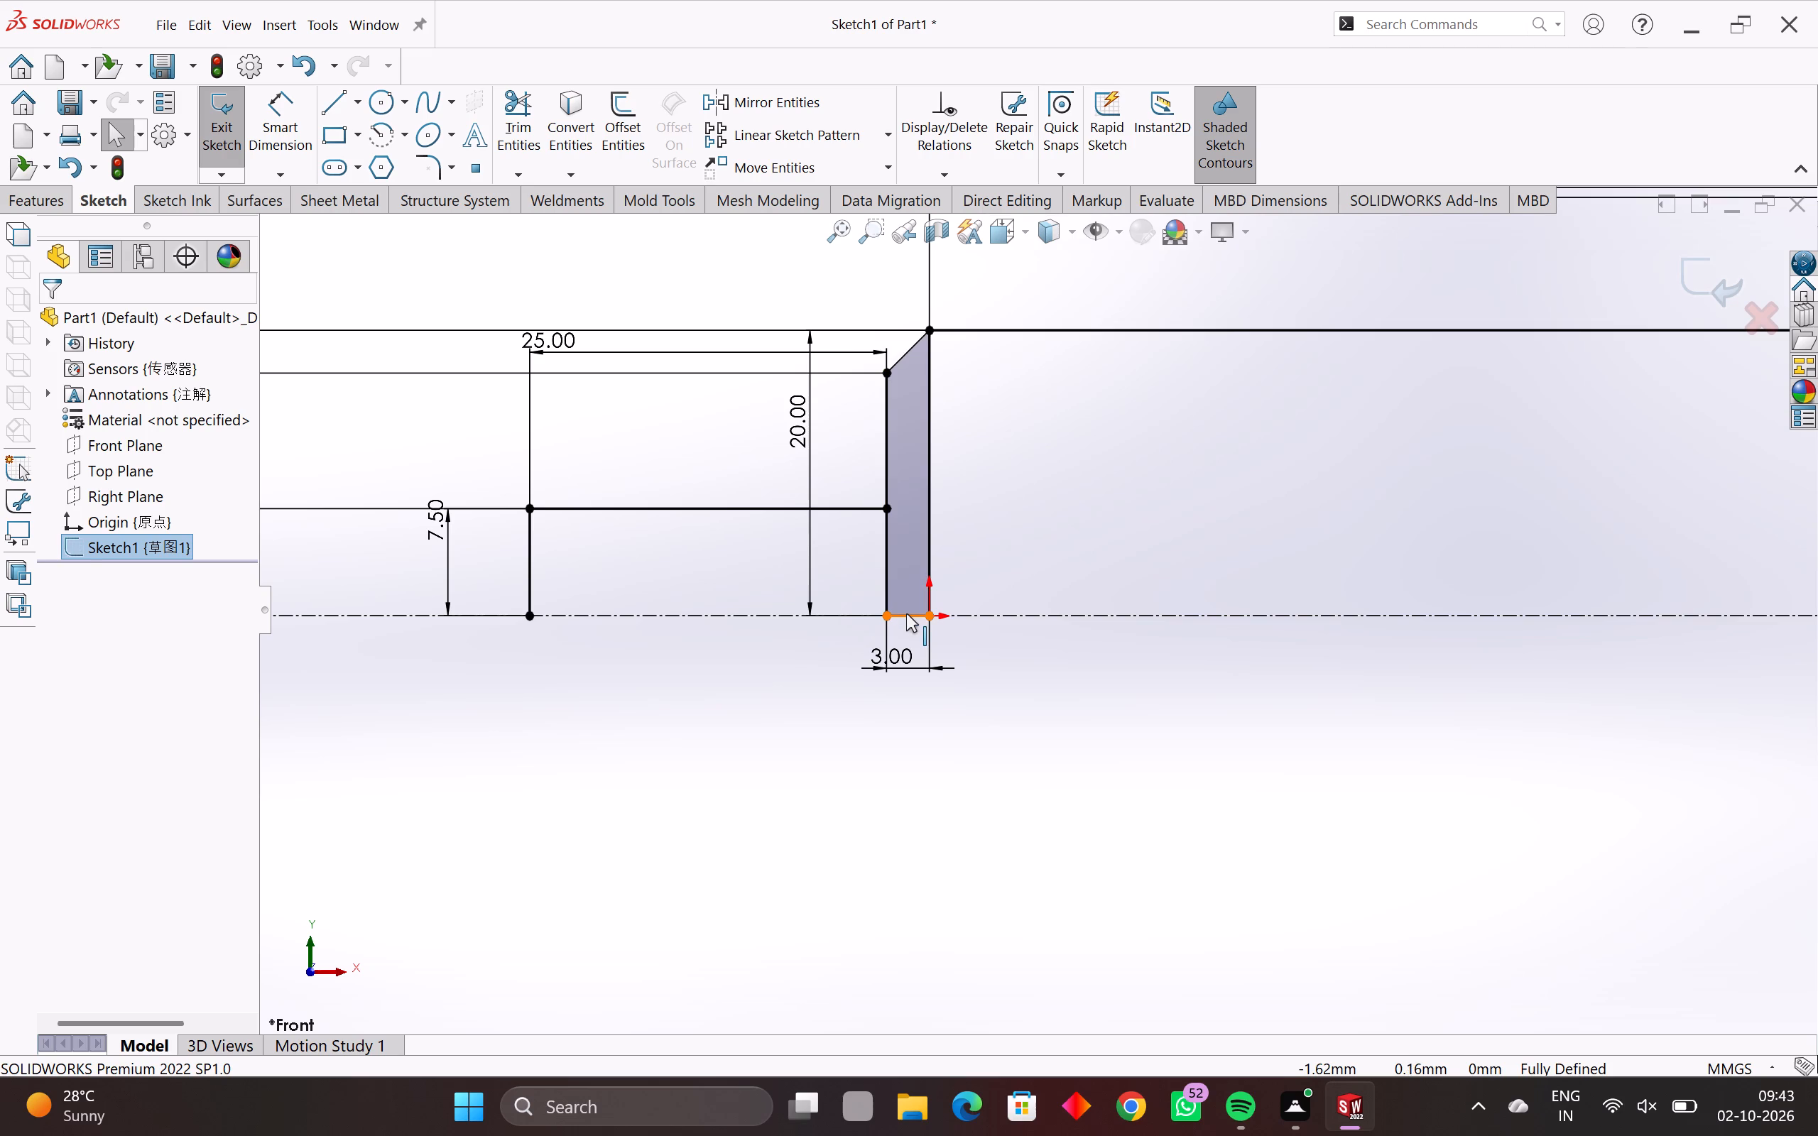
key(Delete)
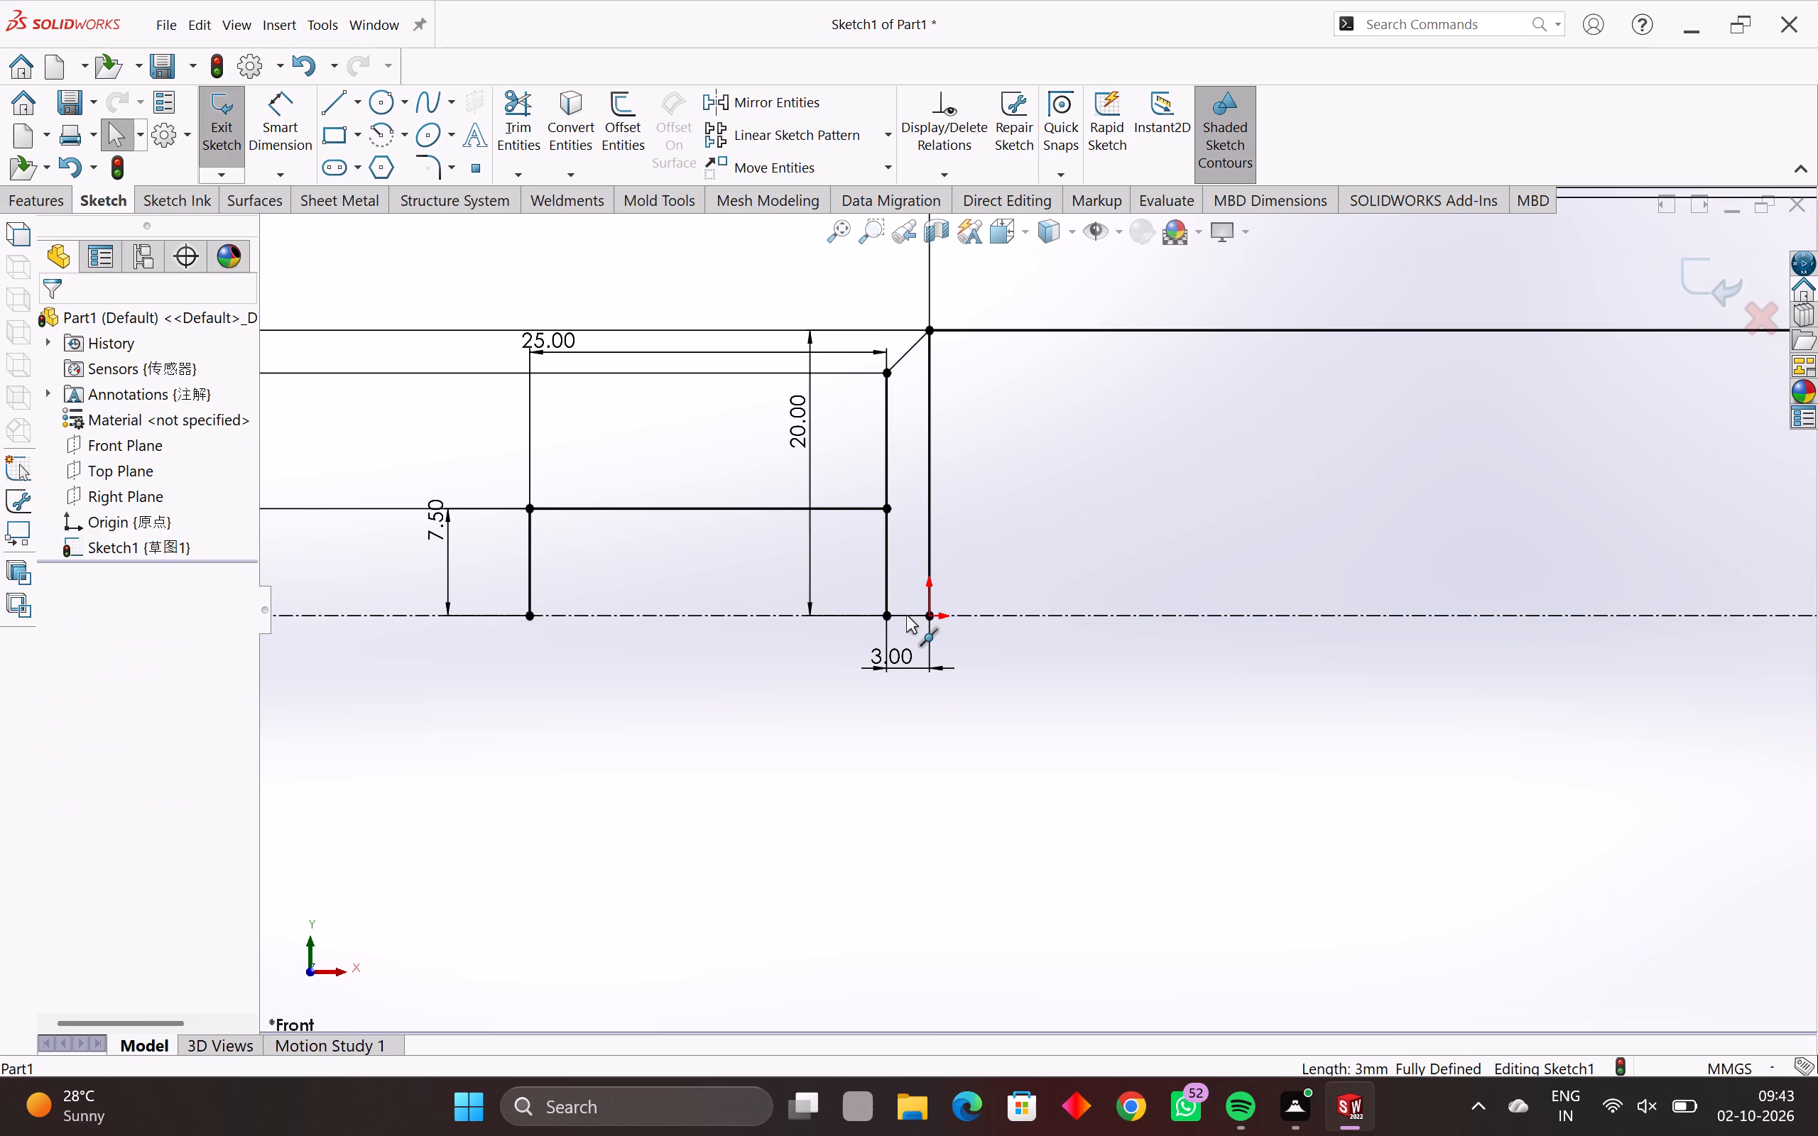
scroll(1065, 783, down, 3)
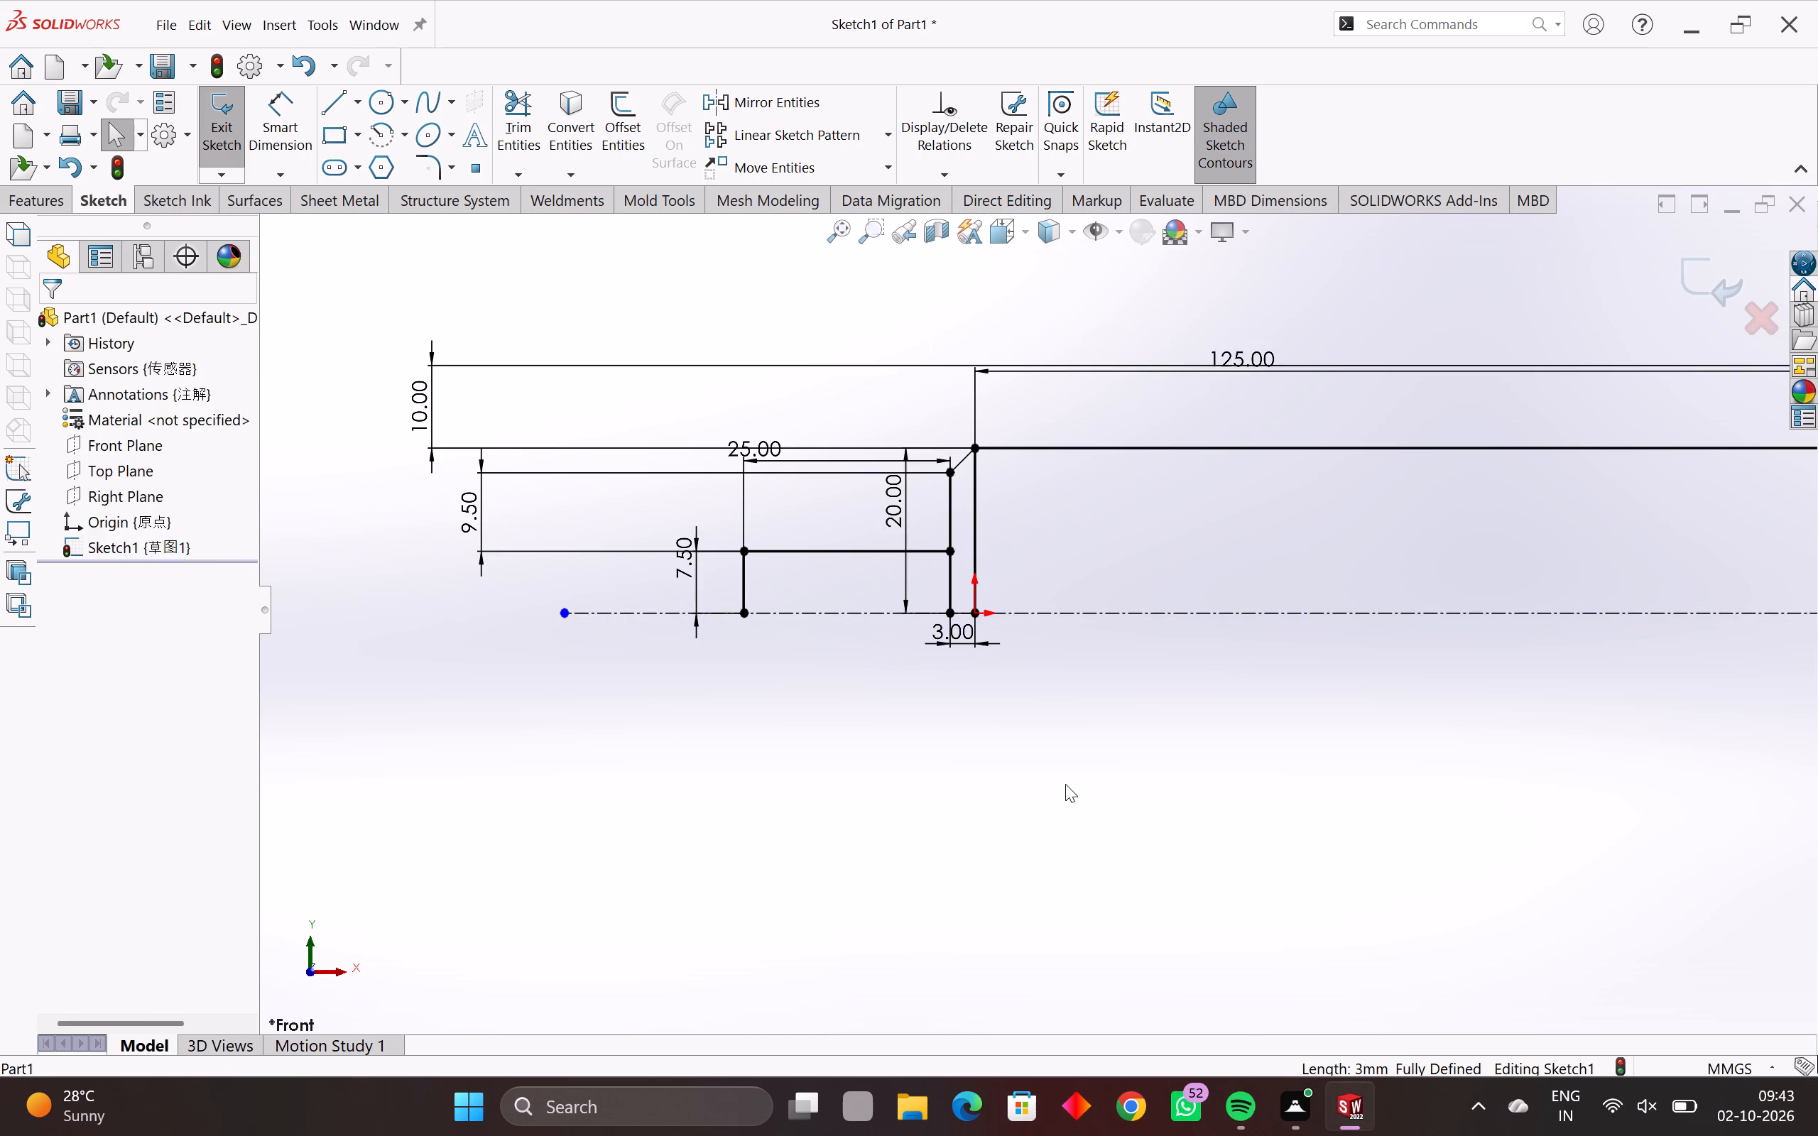
scroll(1082, 778, down, 4)
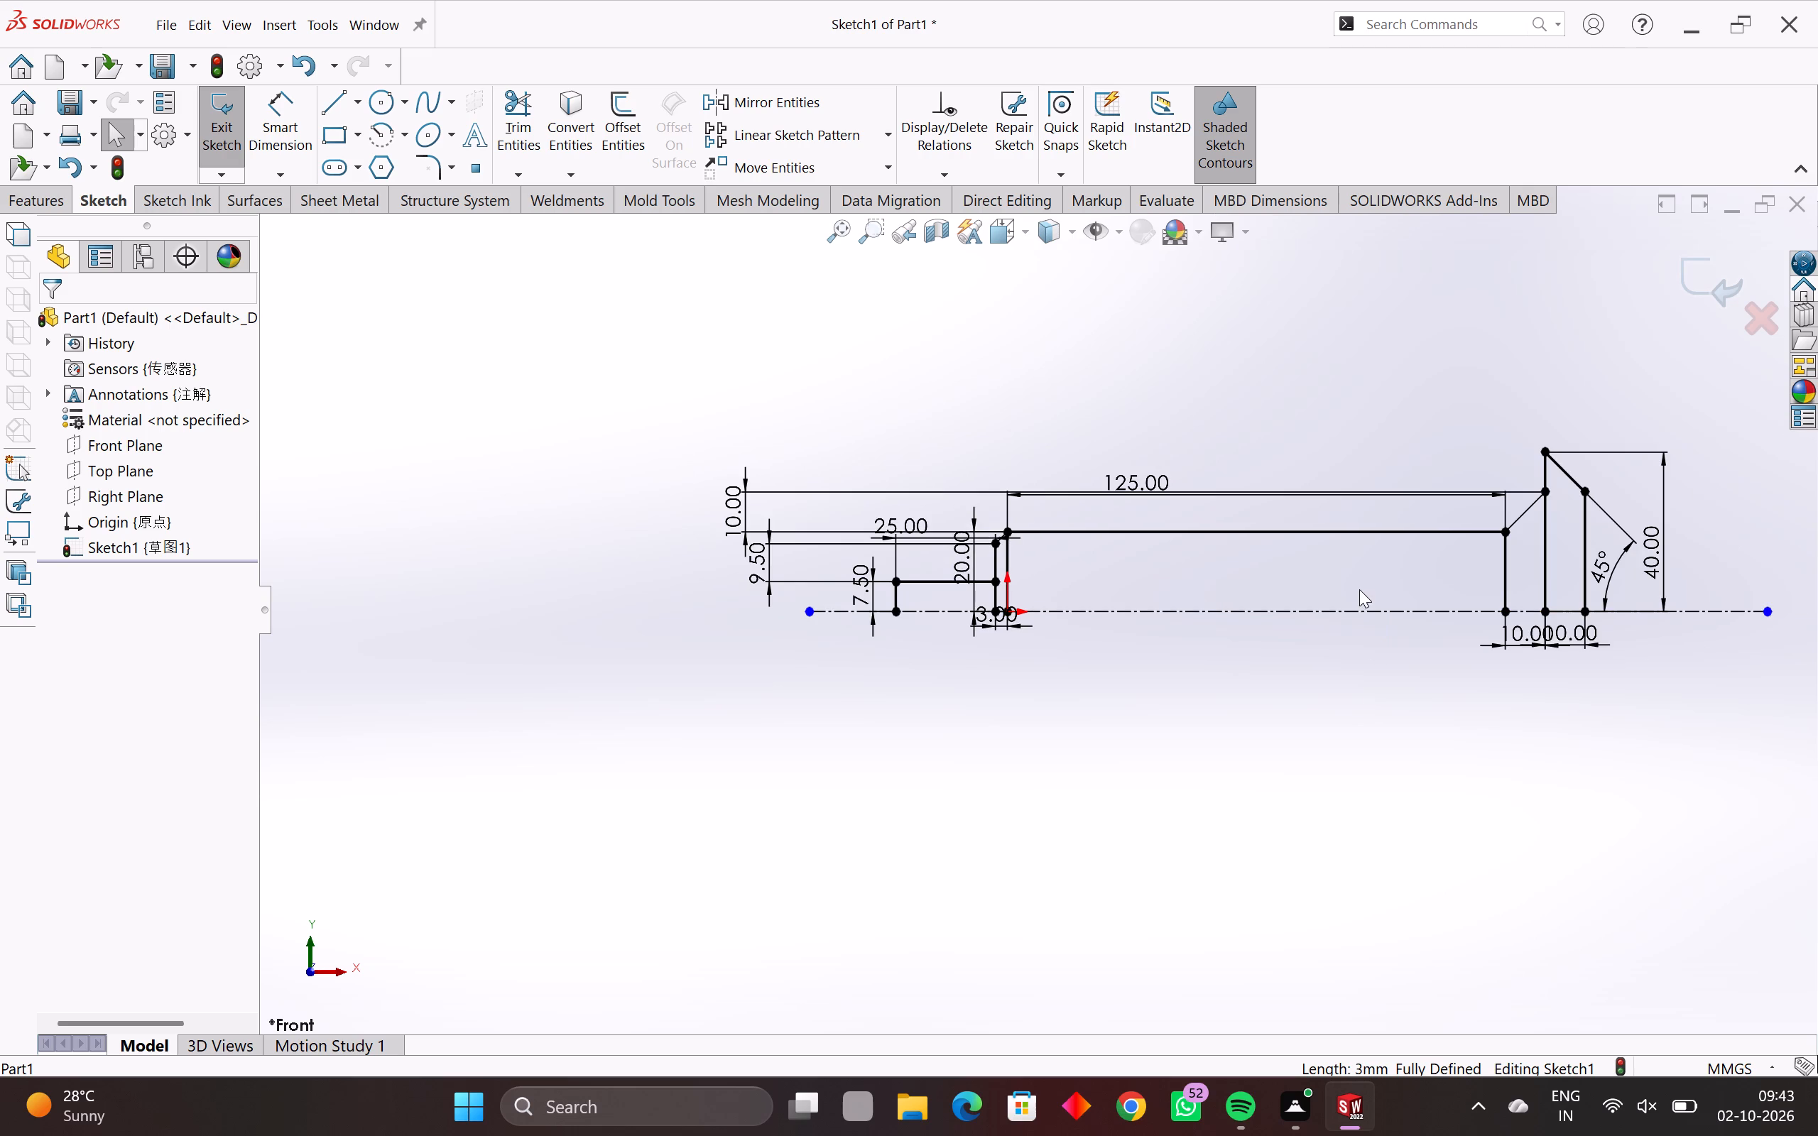
scroll(1378, 562, down, 2)
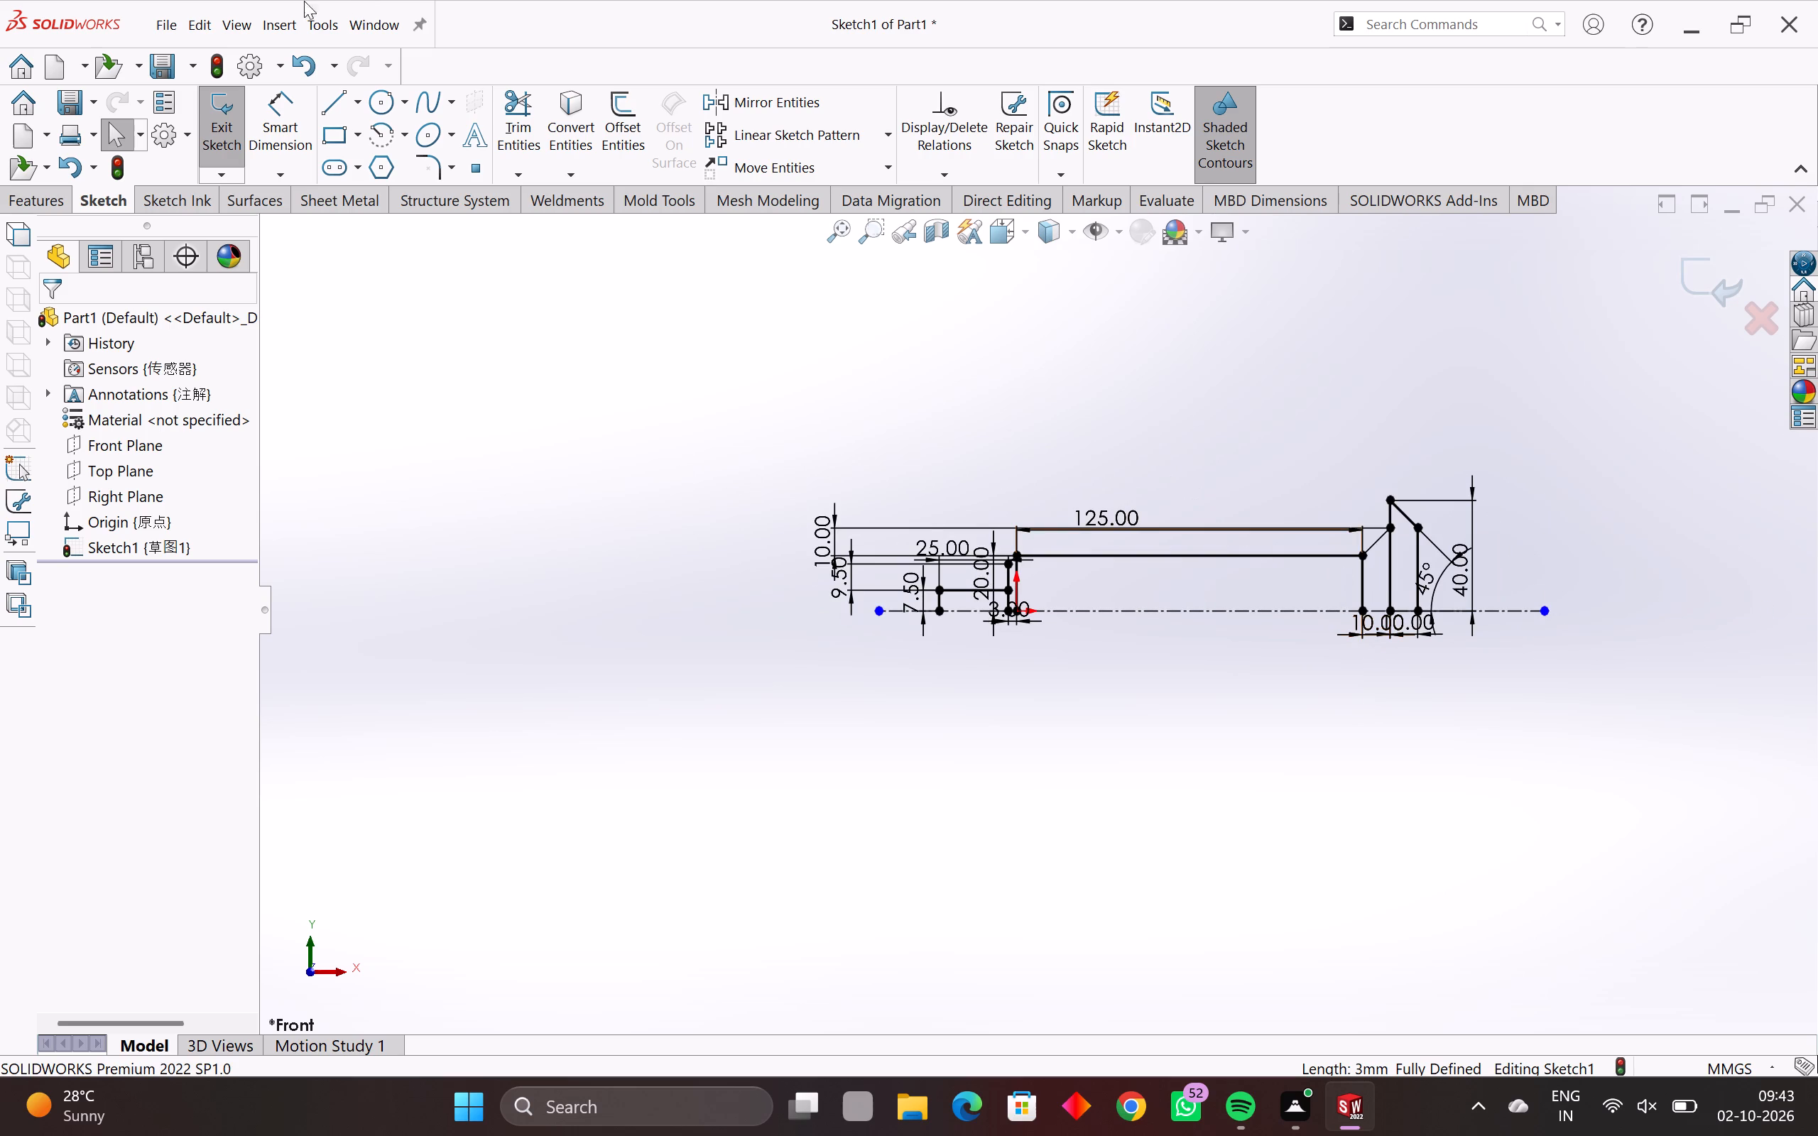
Close the edited profile sketch.
click(234, 124)
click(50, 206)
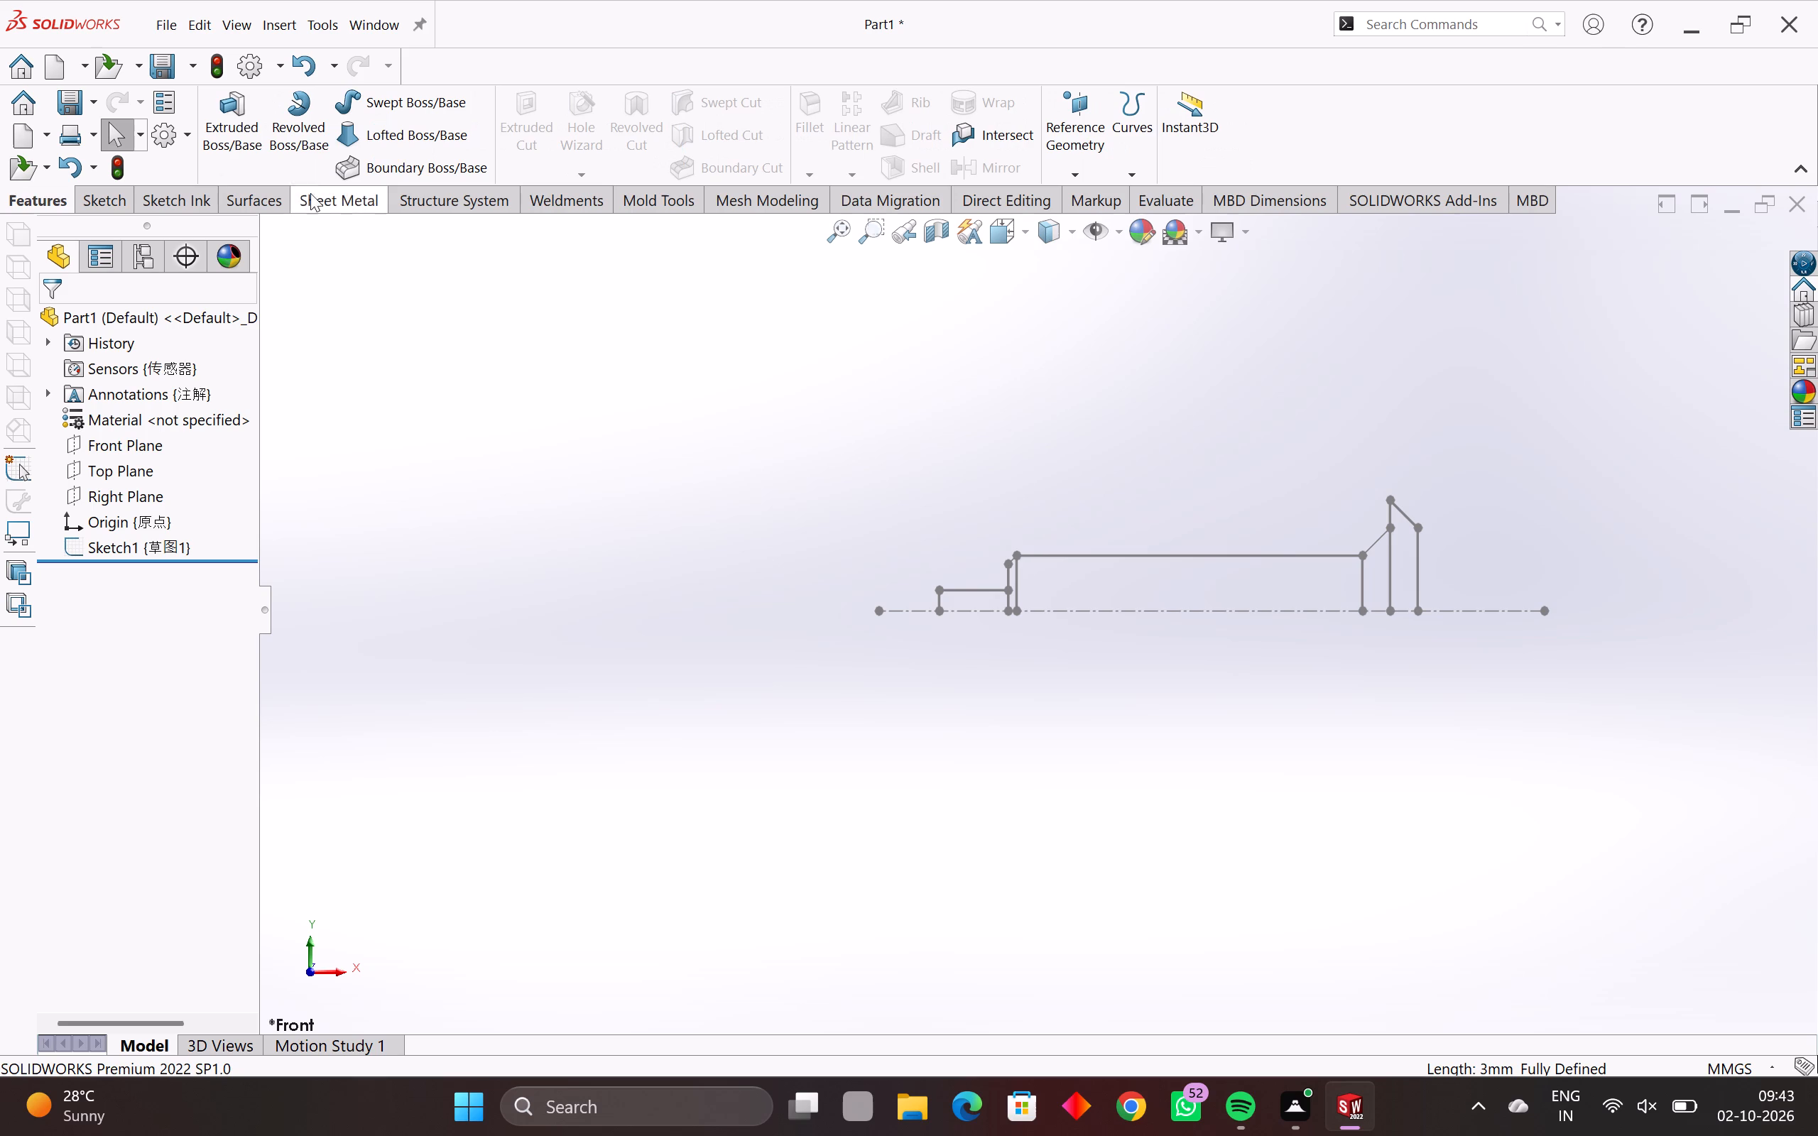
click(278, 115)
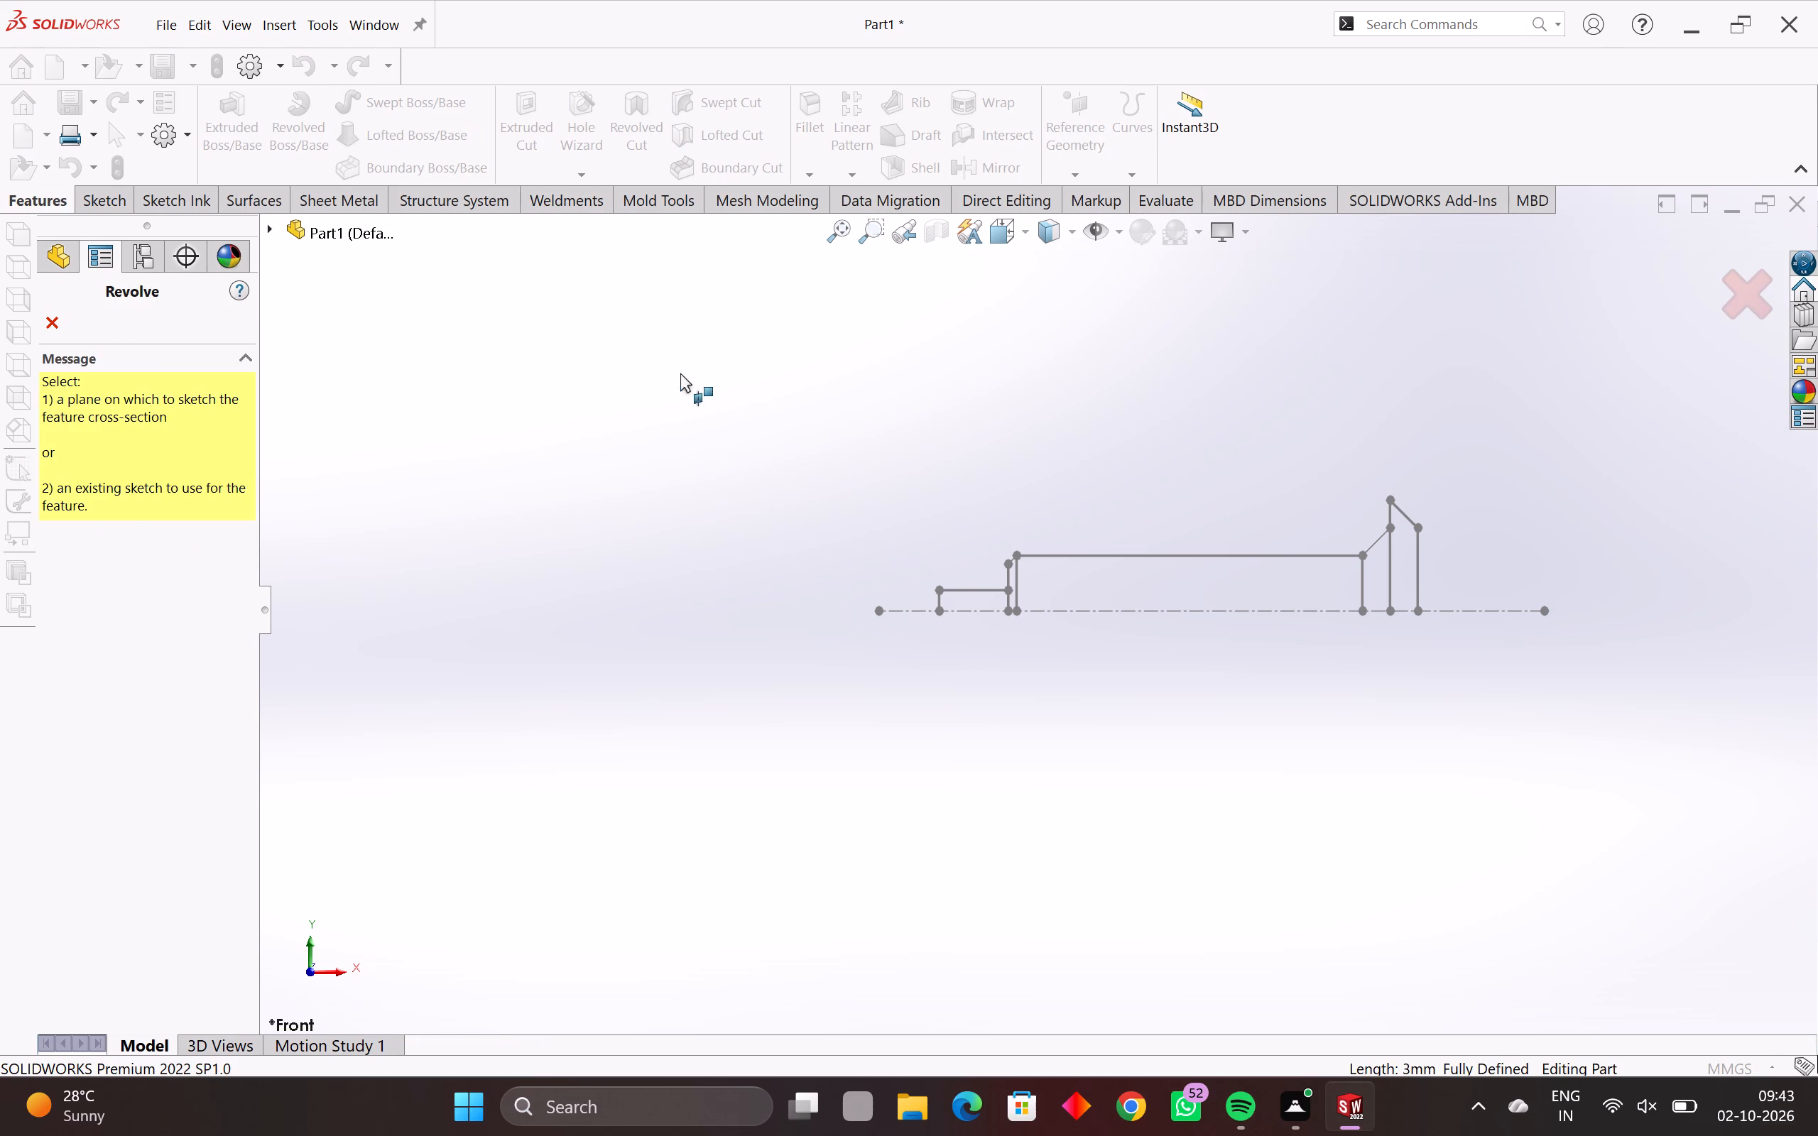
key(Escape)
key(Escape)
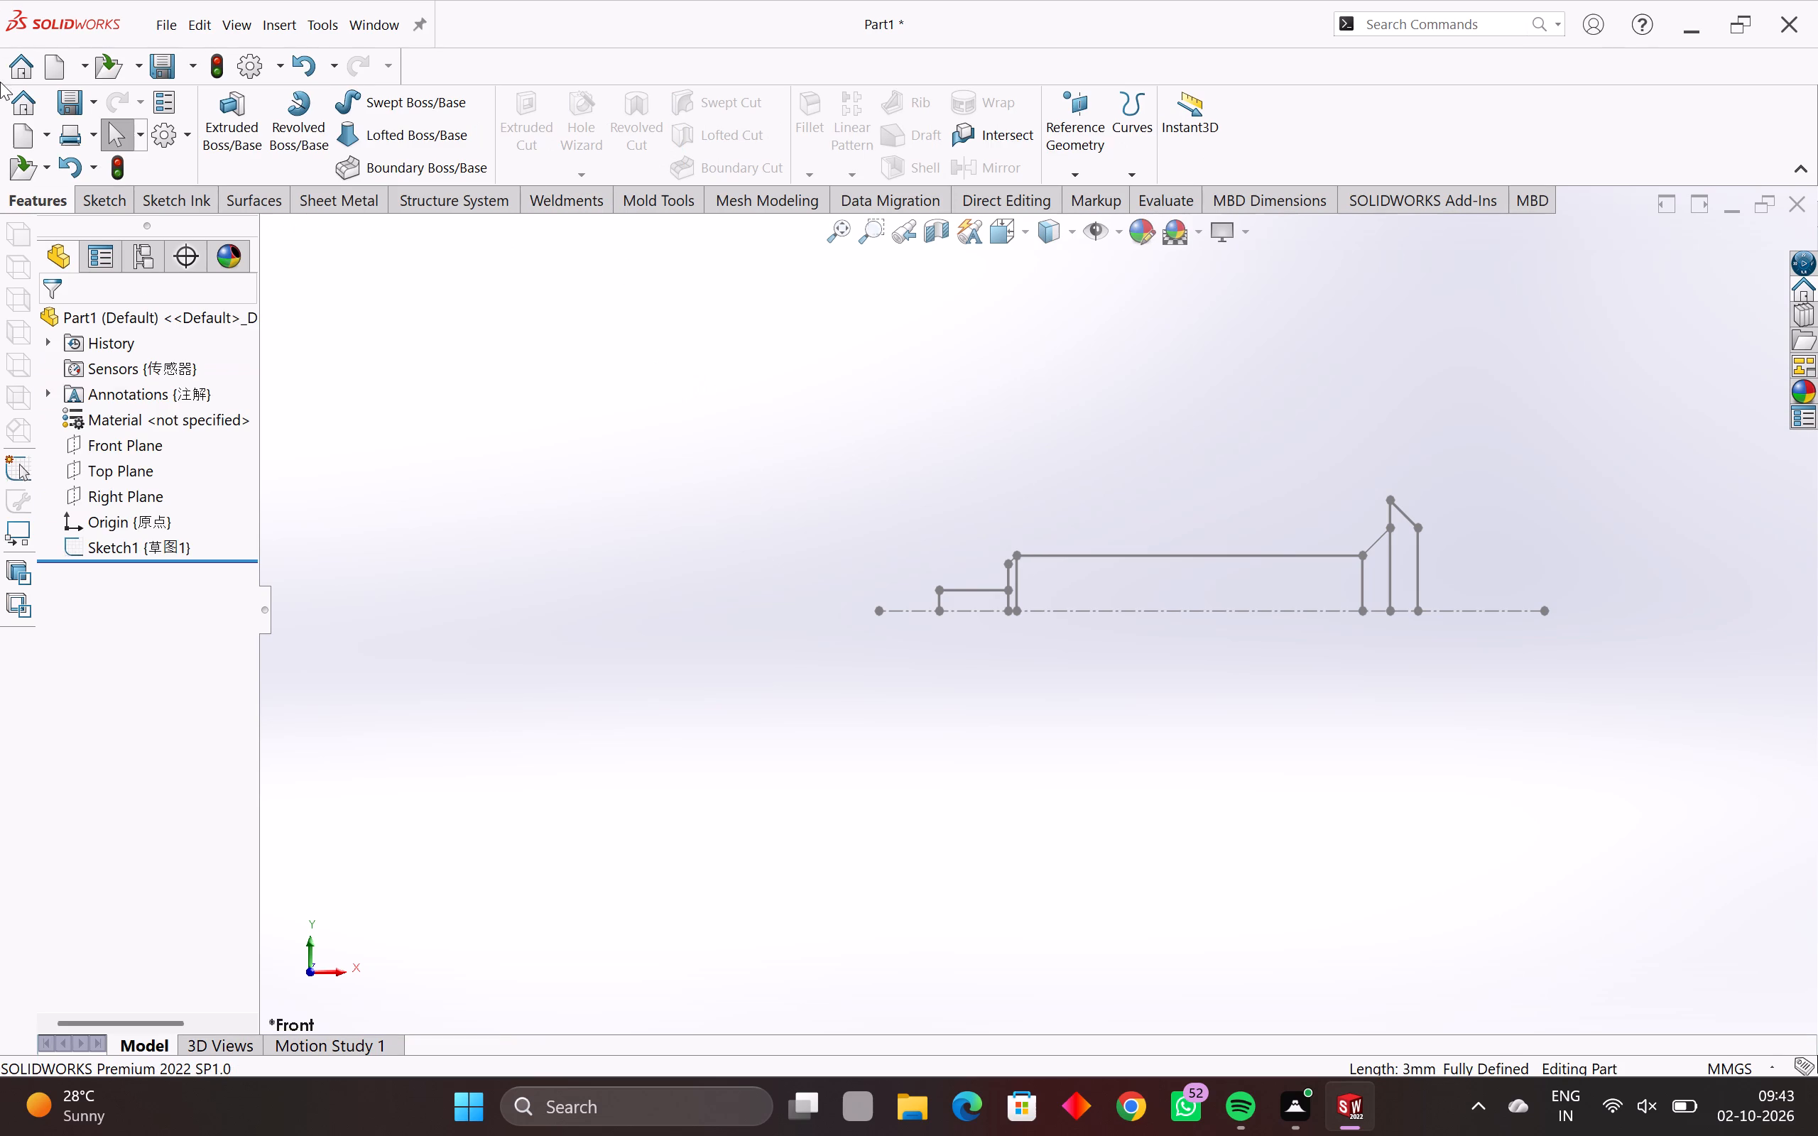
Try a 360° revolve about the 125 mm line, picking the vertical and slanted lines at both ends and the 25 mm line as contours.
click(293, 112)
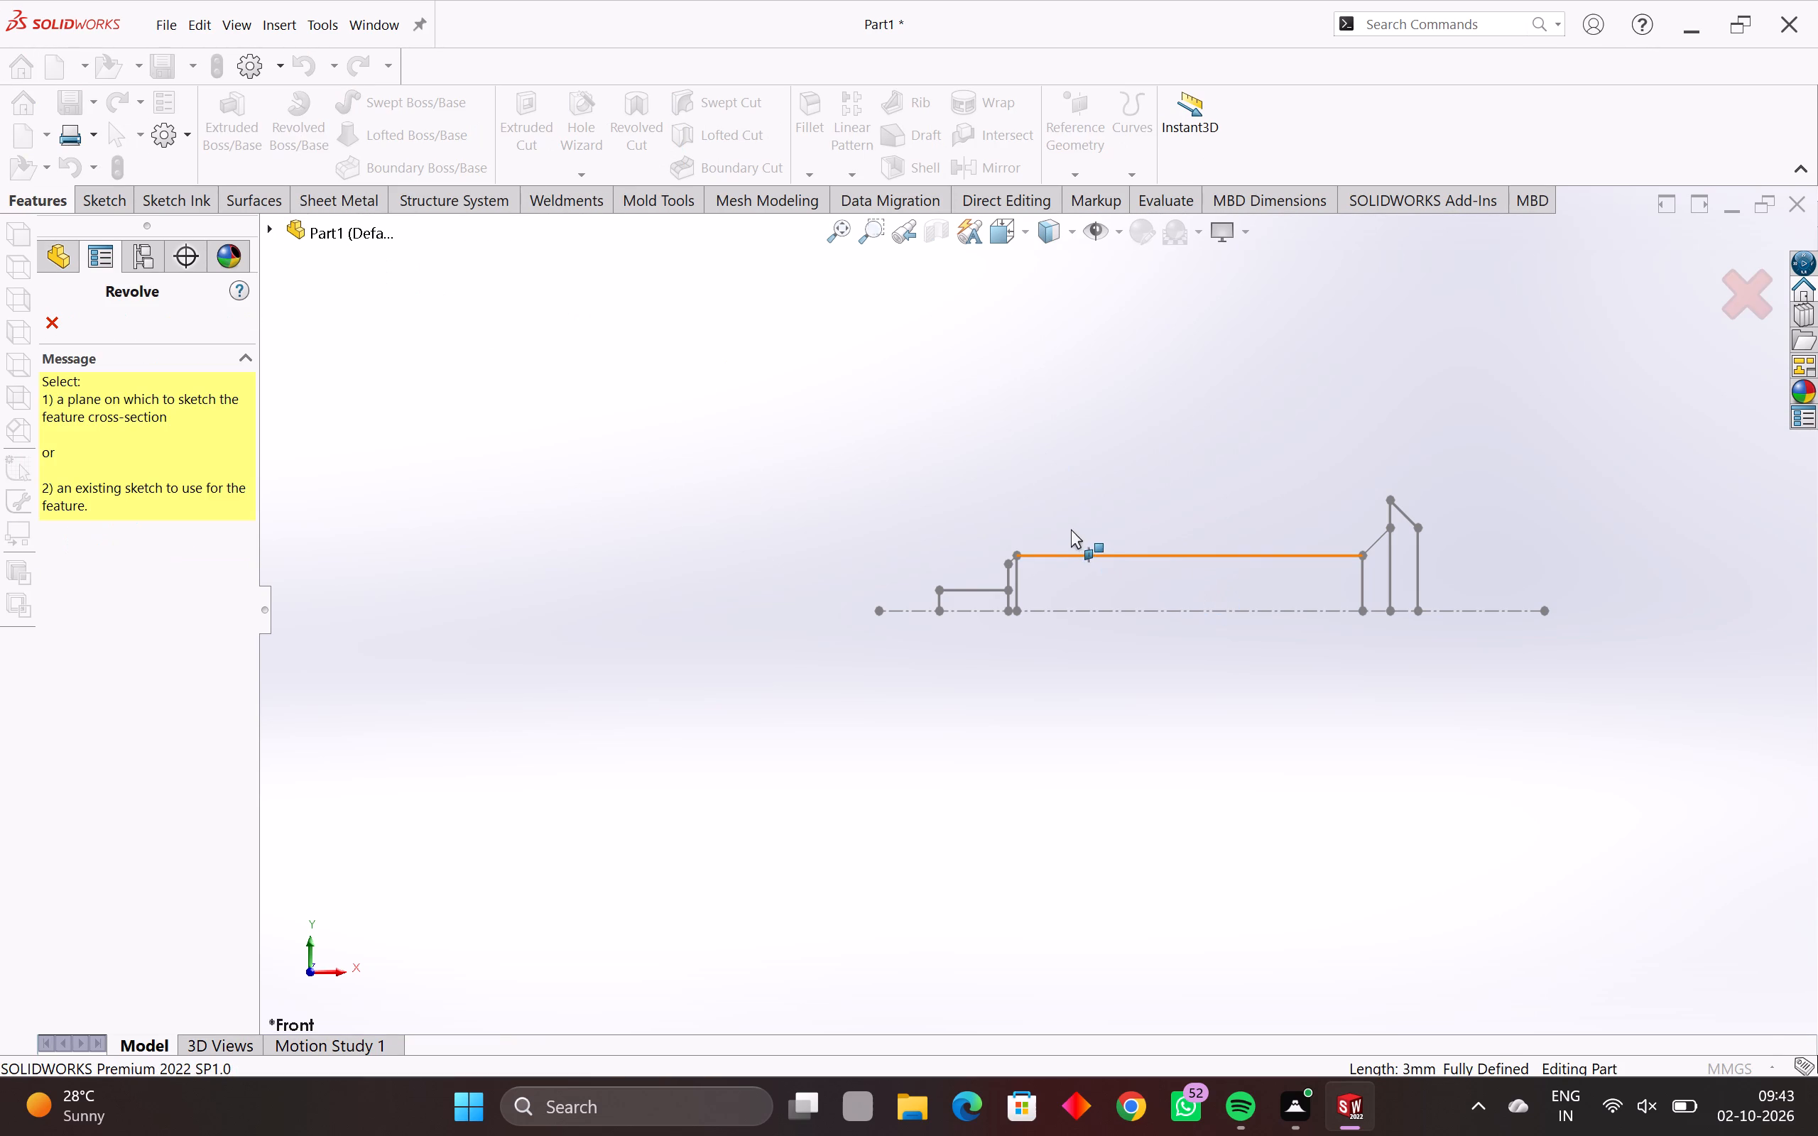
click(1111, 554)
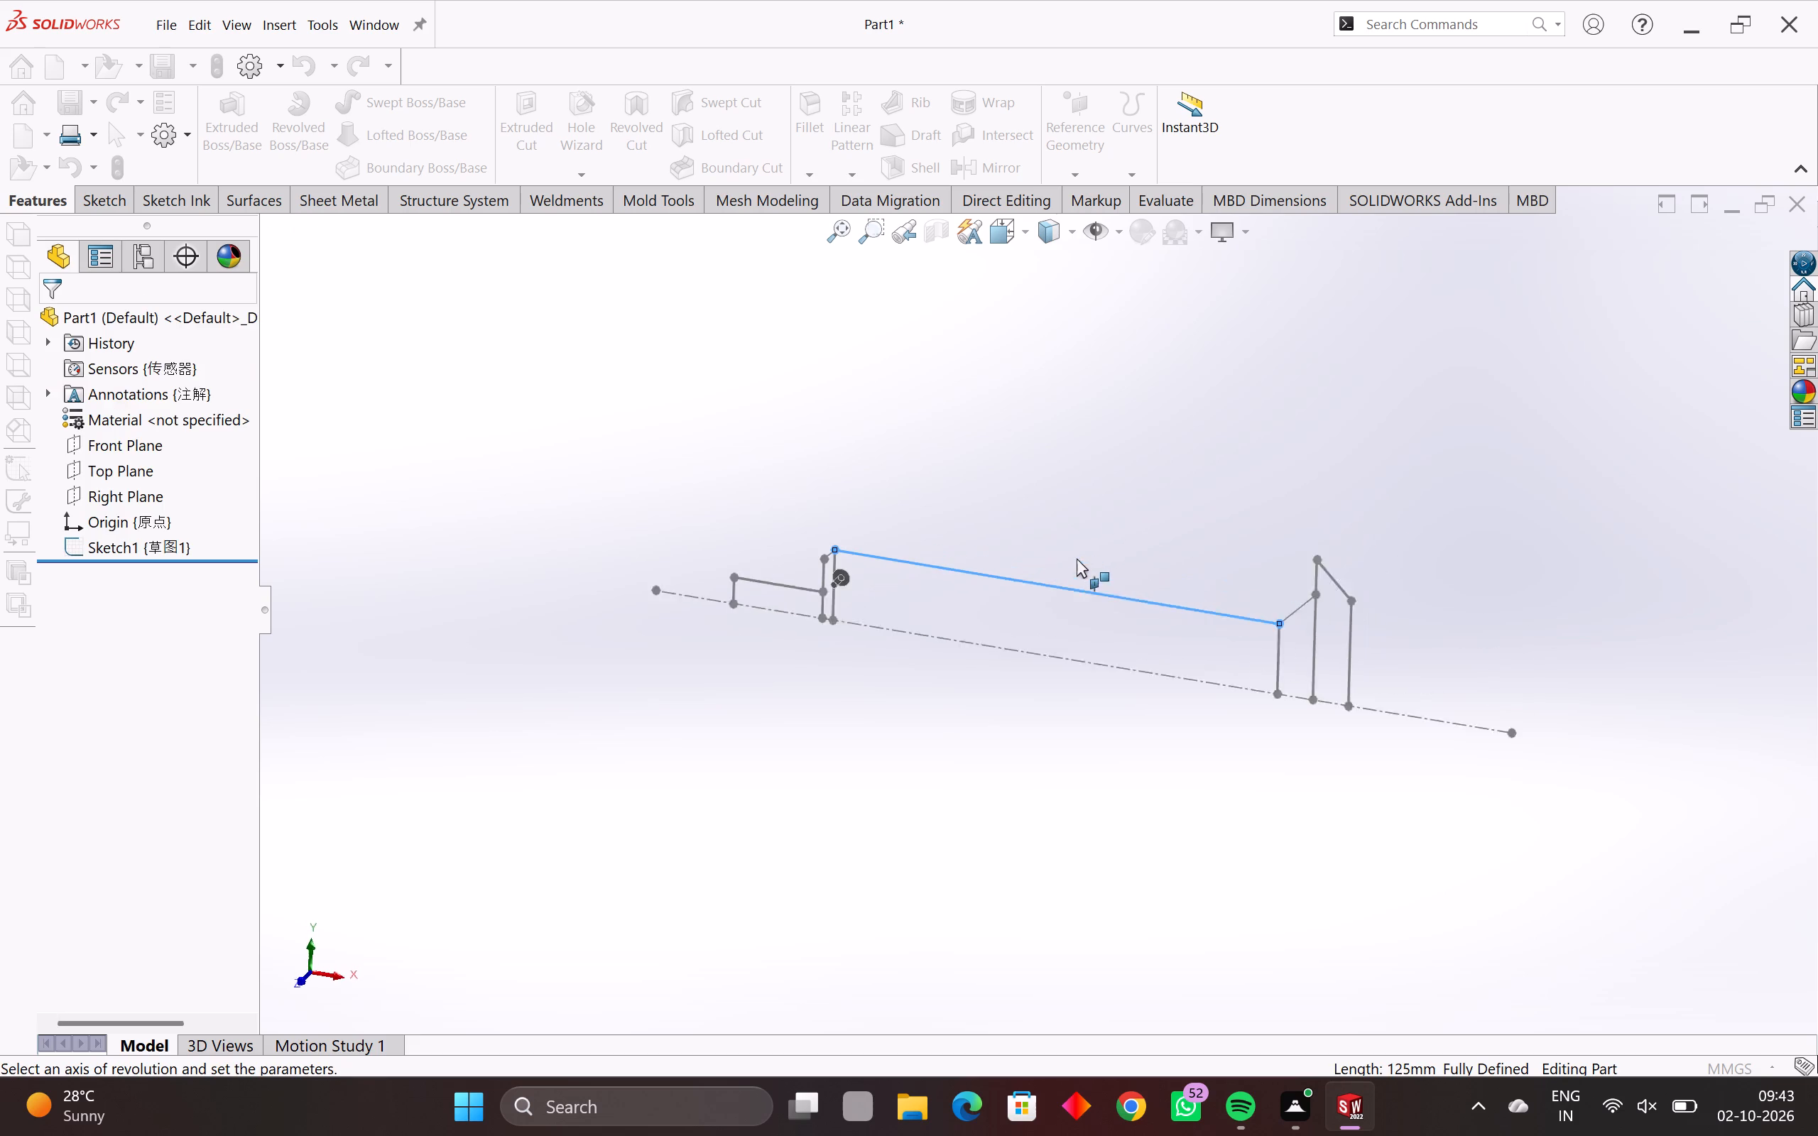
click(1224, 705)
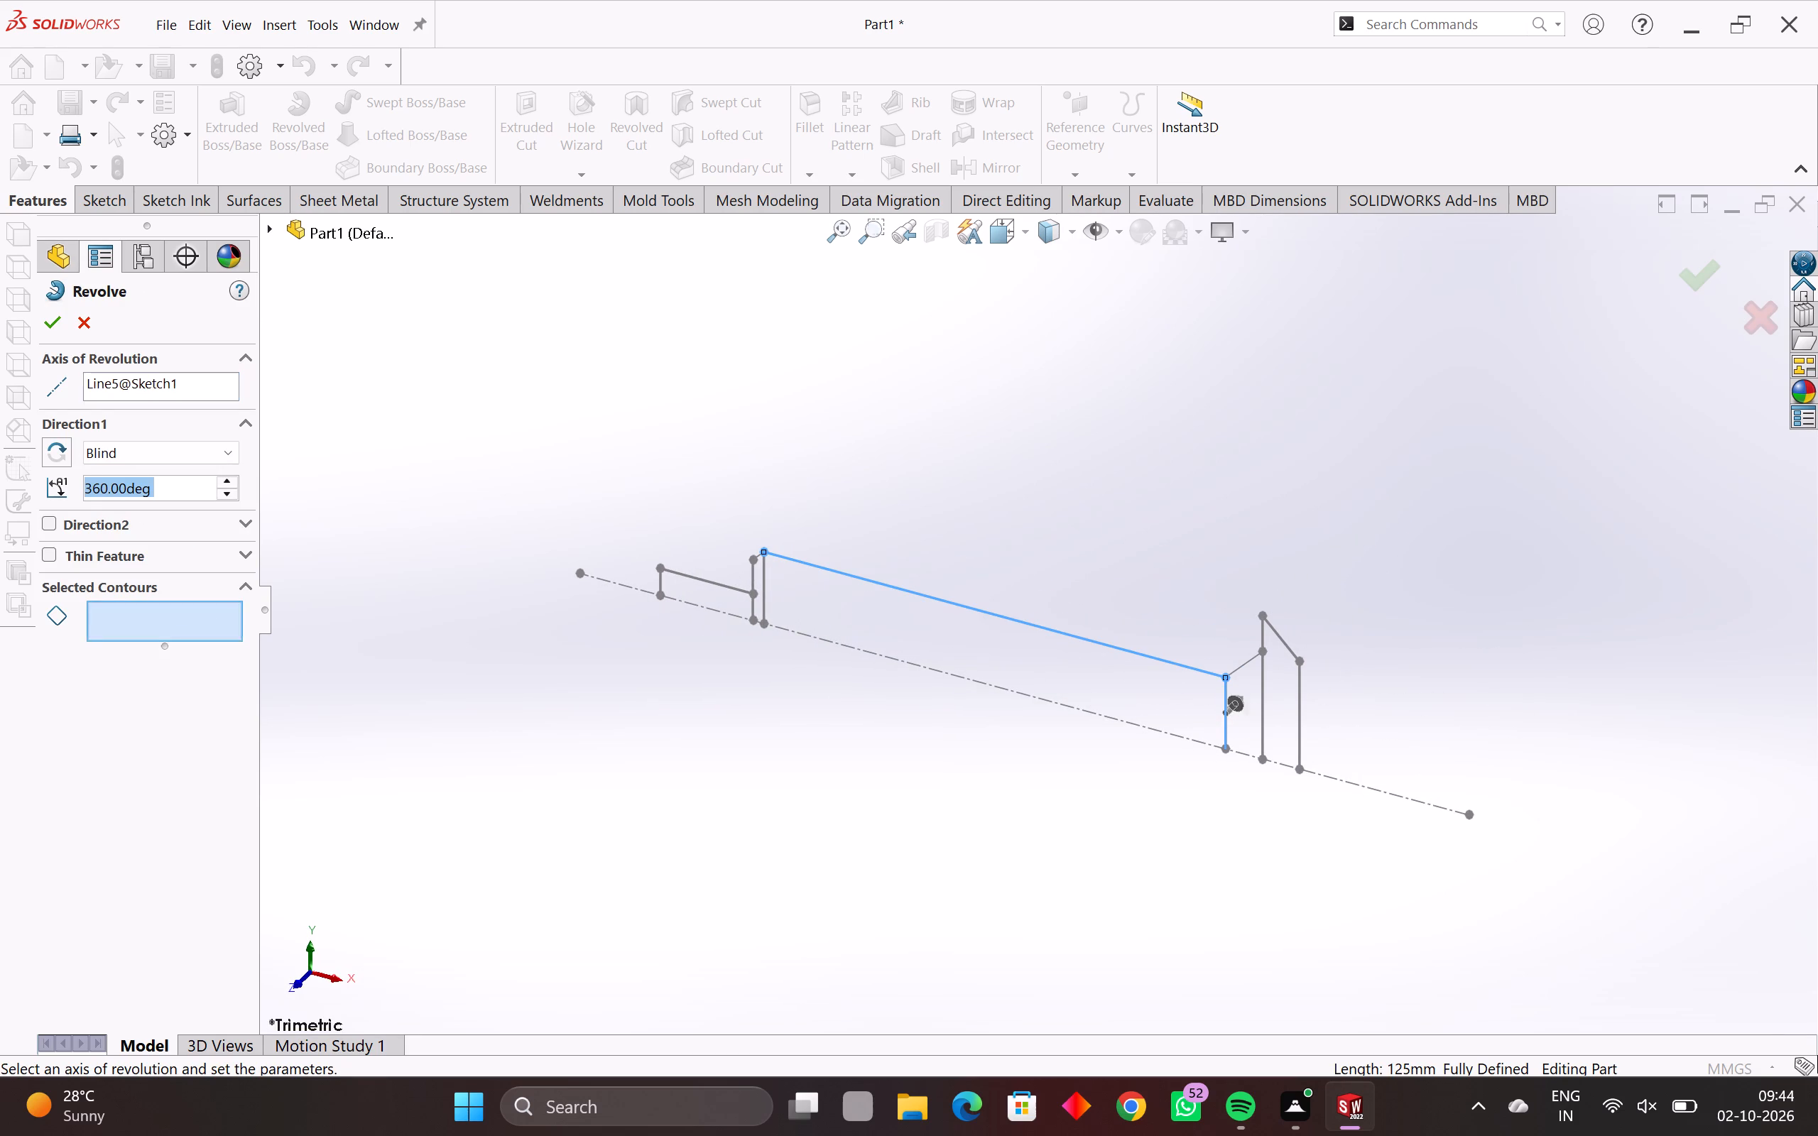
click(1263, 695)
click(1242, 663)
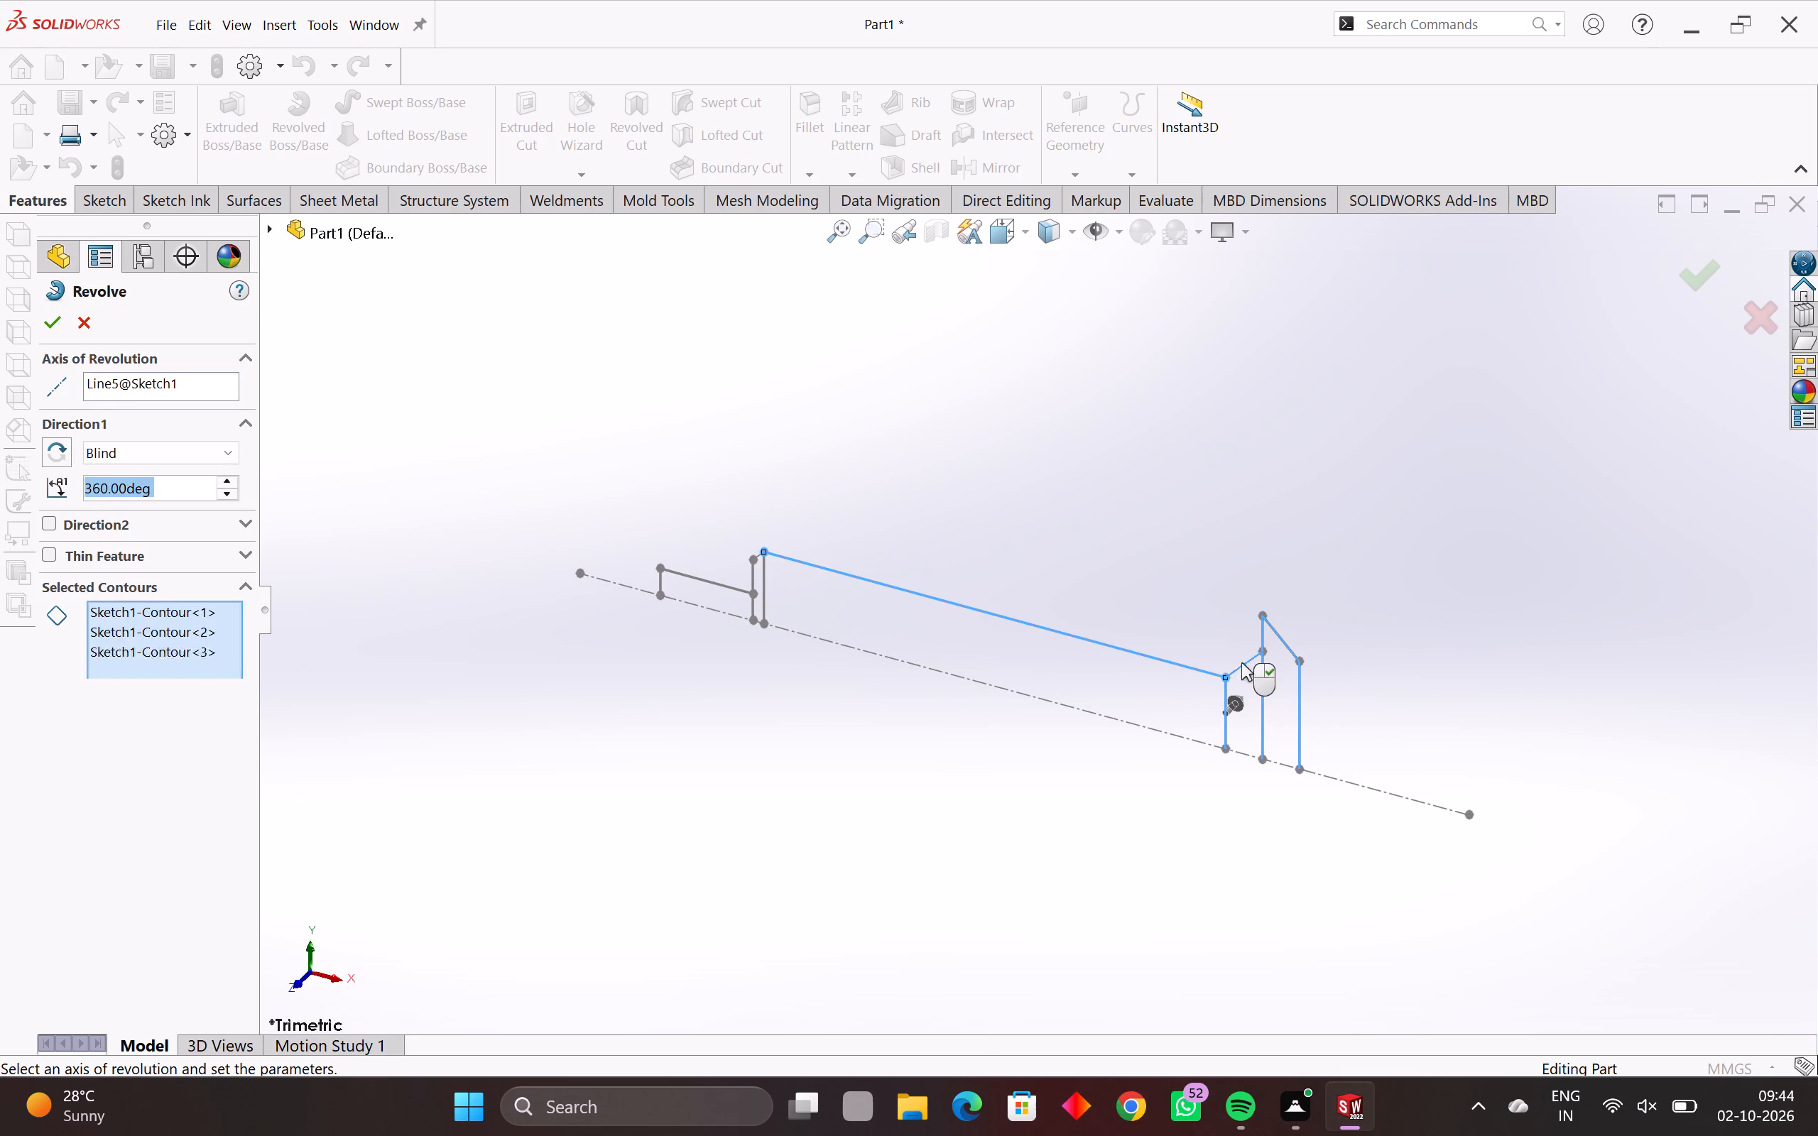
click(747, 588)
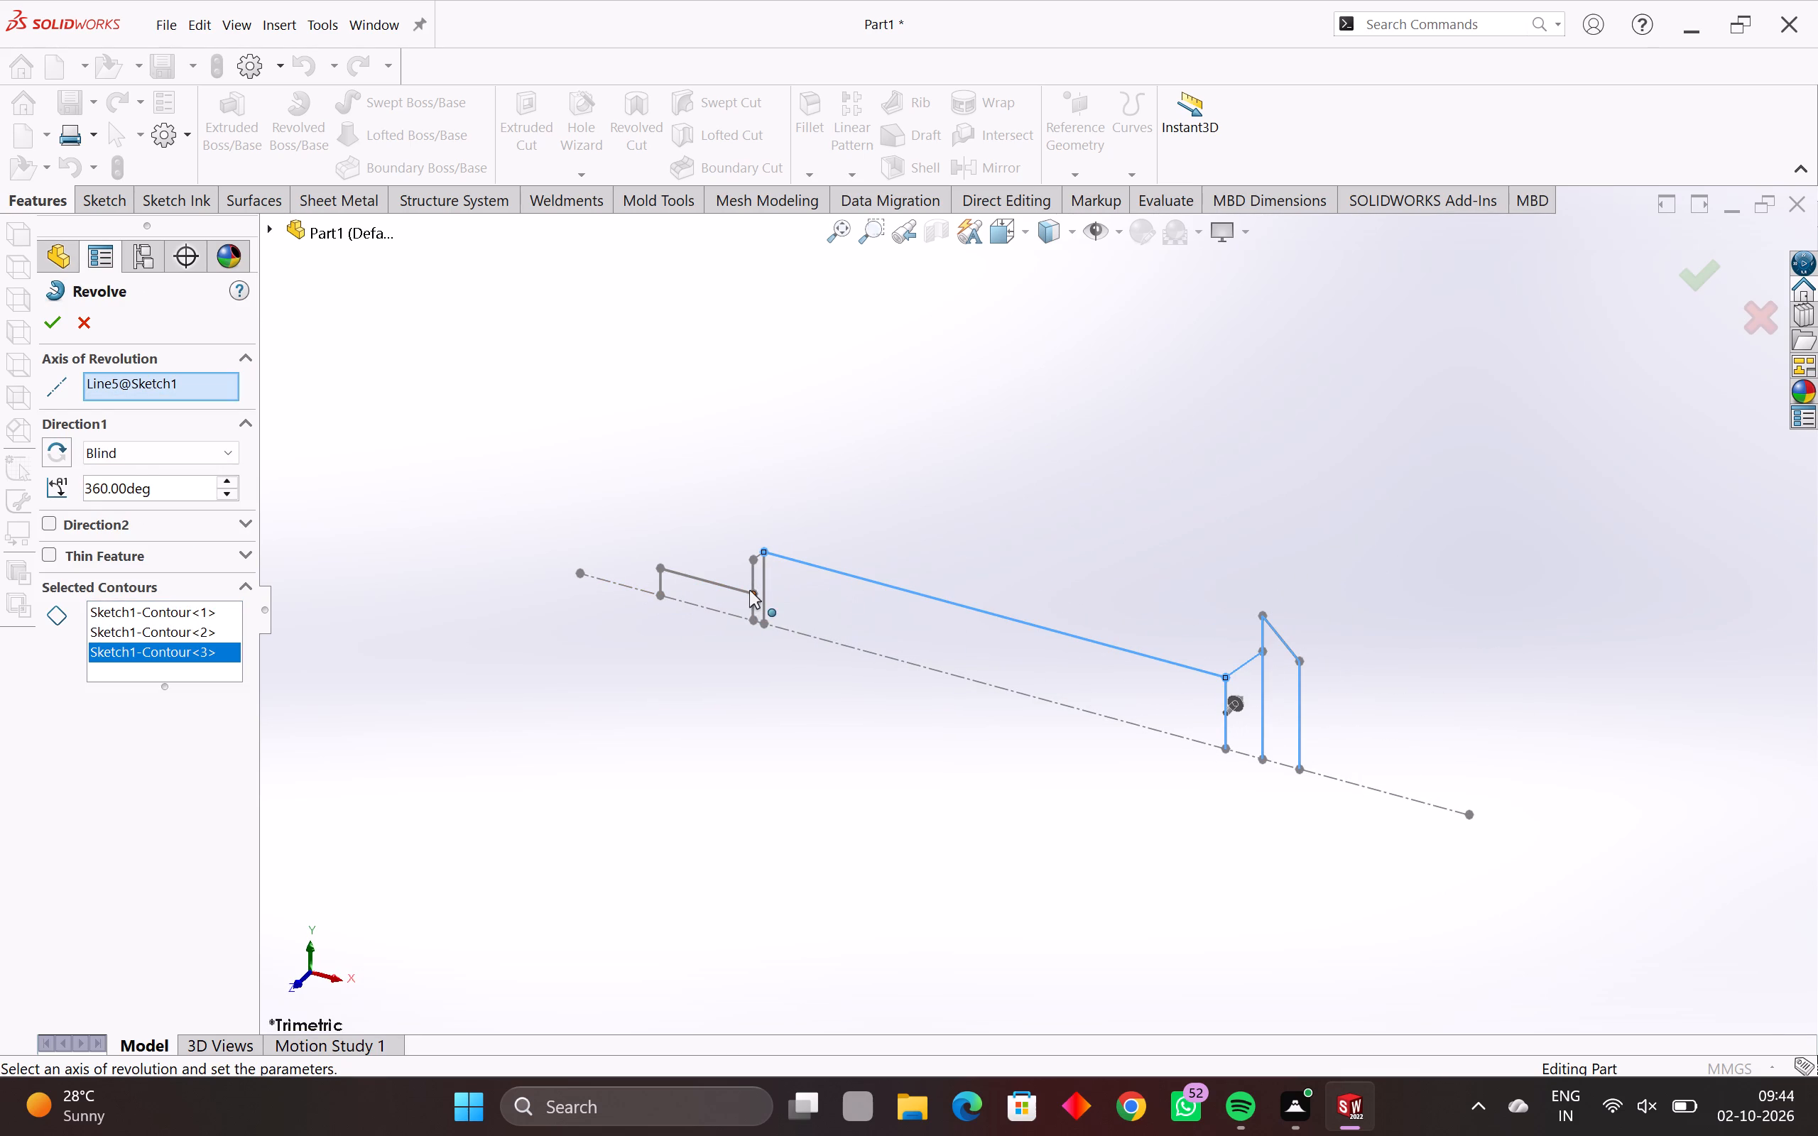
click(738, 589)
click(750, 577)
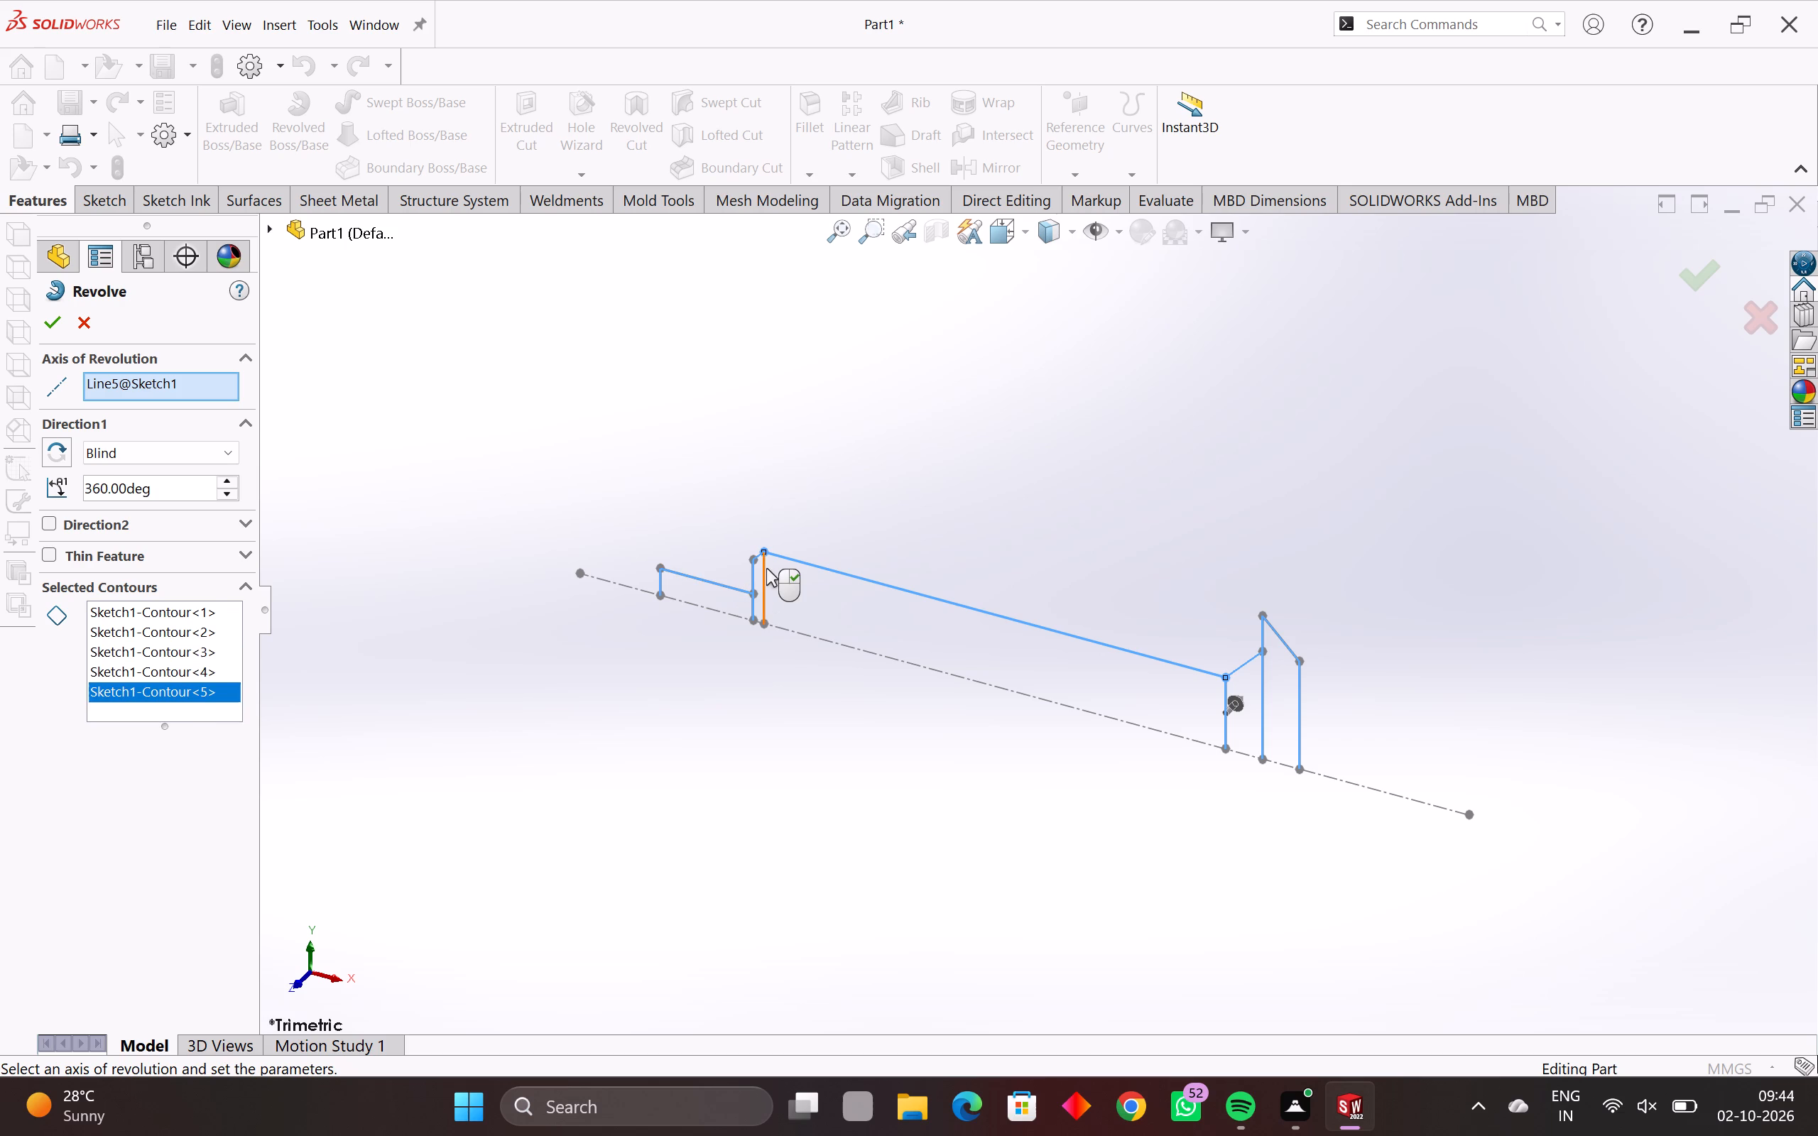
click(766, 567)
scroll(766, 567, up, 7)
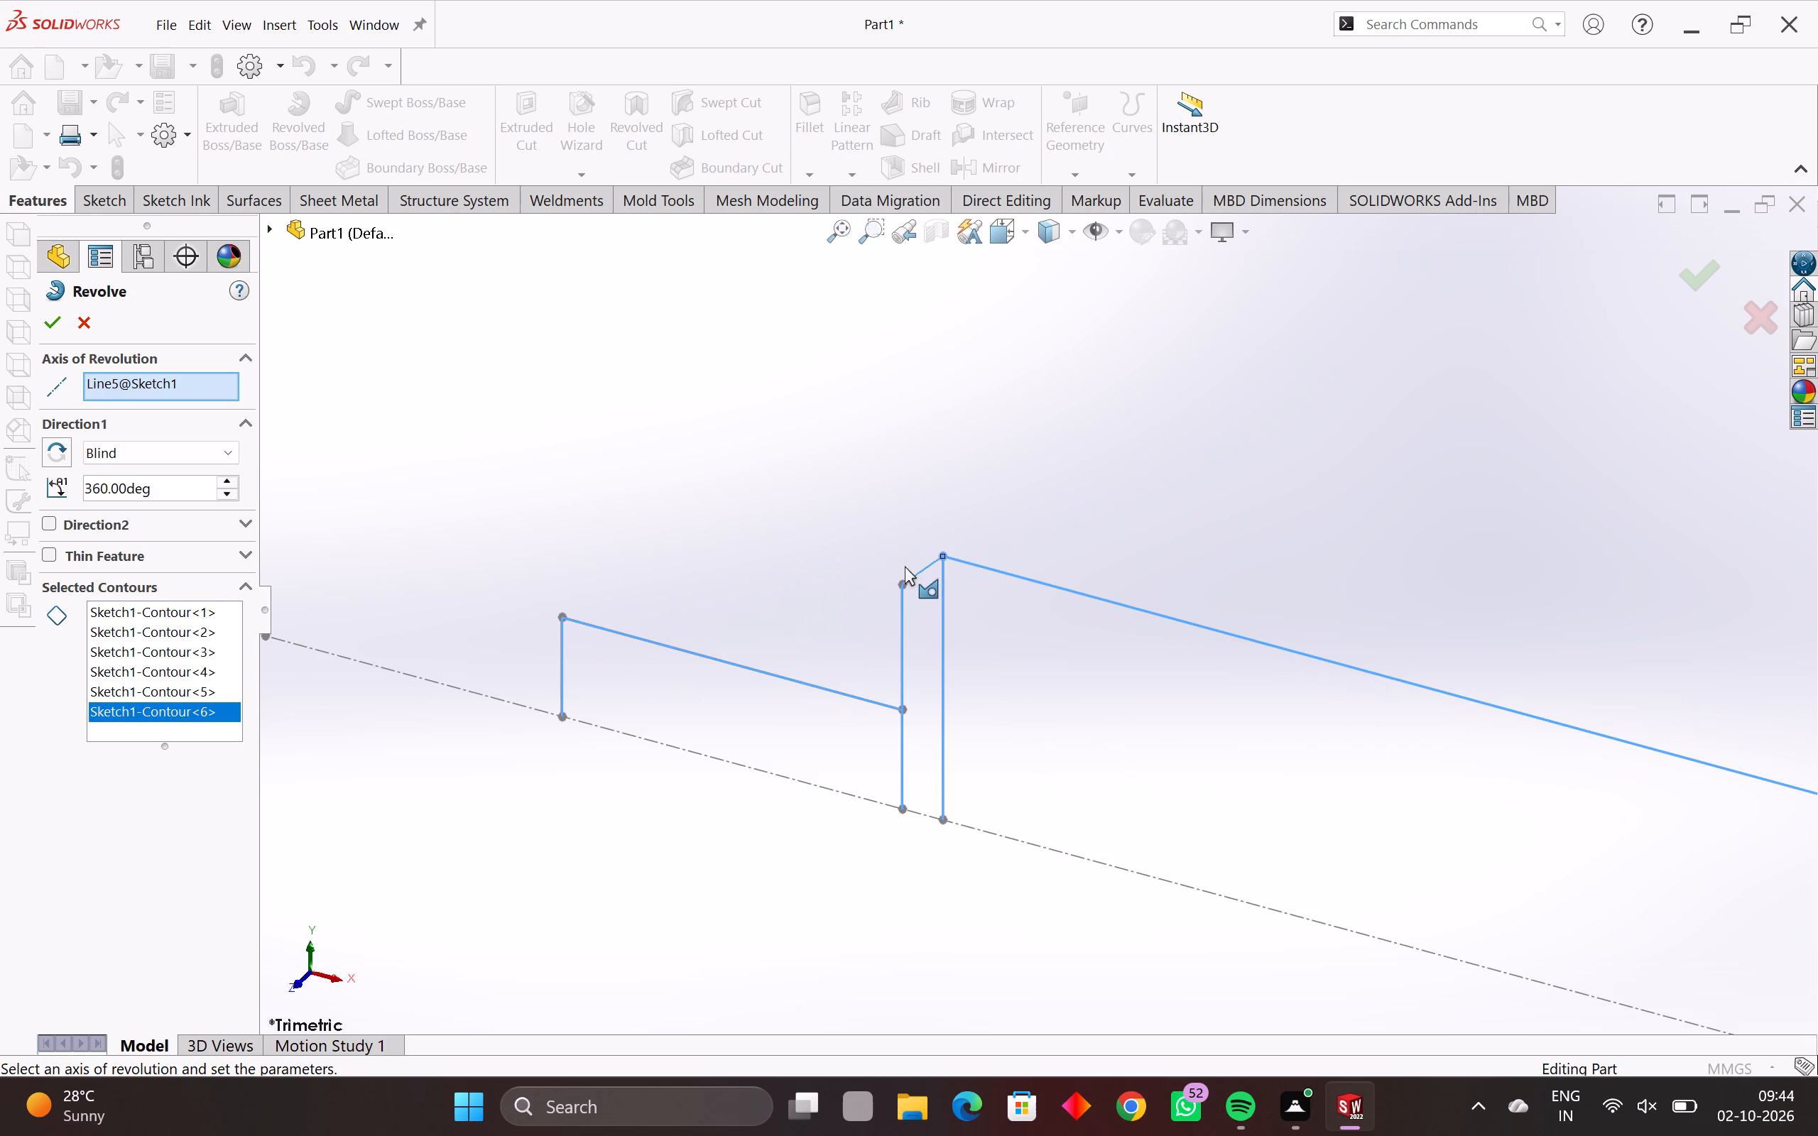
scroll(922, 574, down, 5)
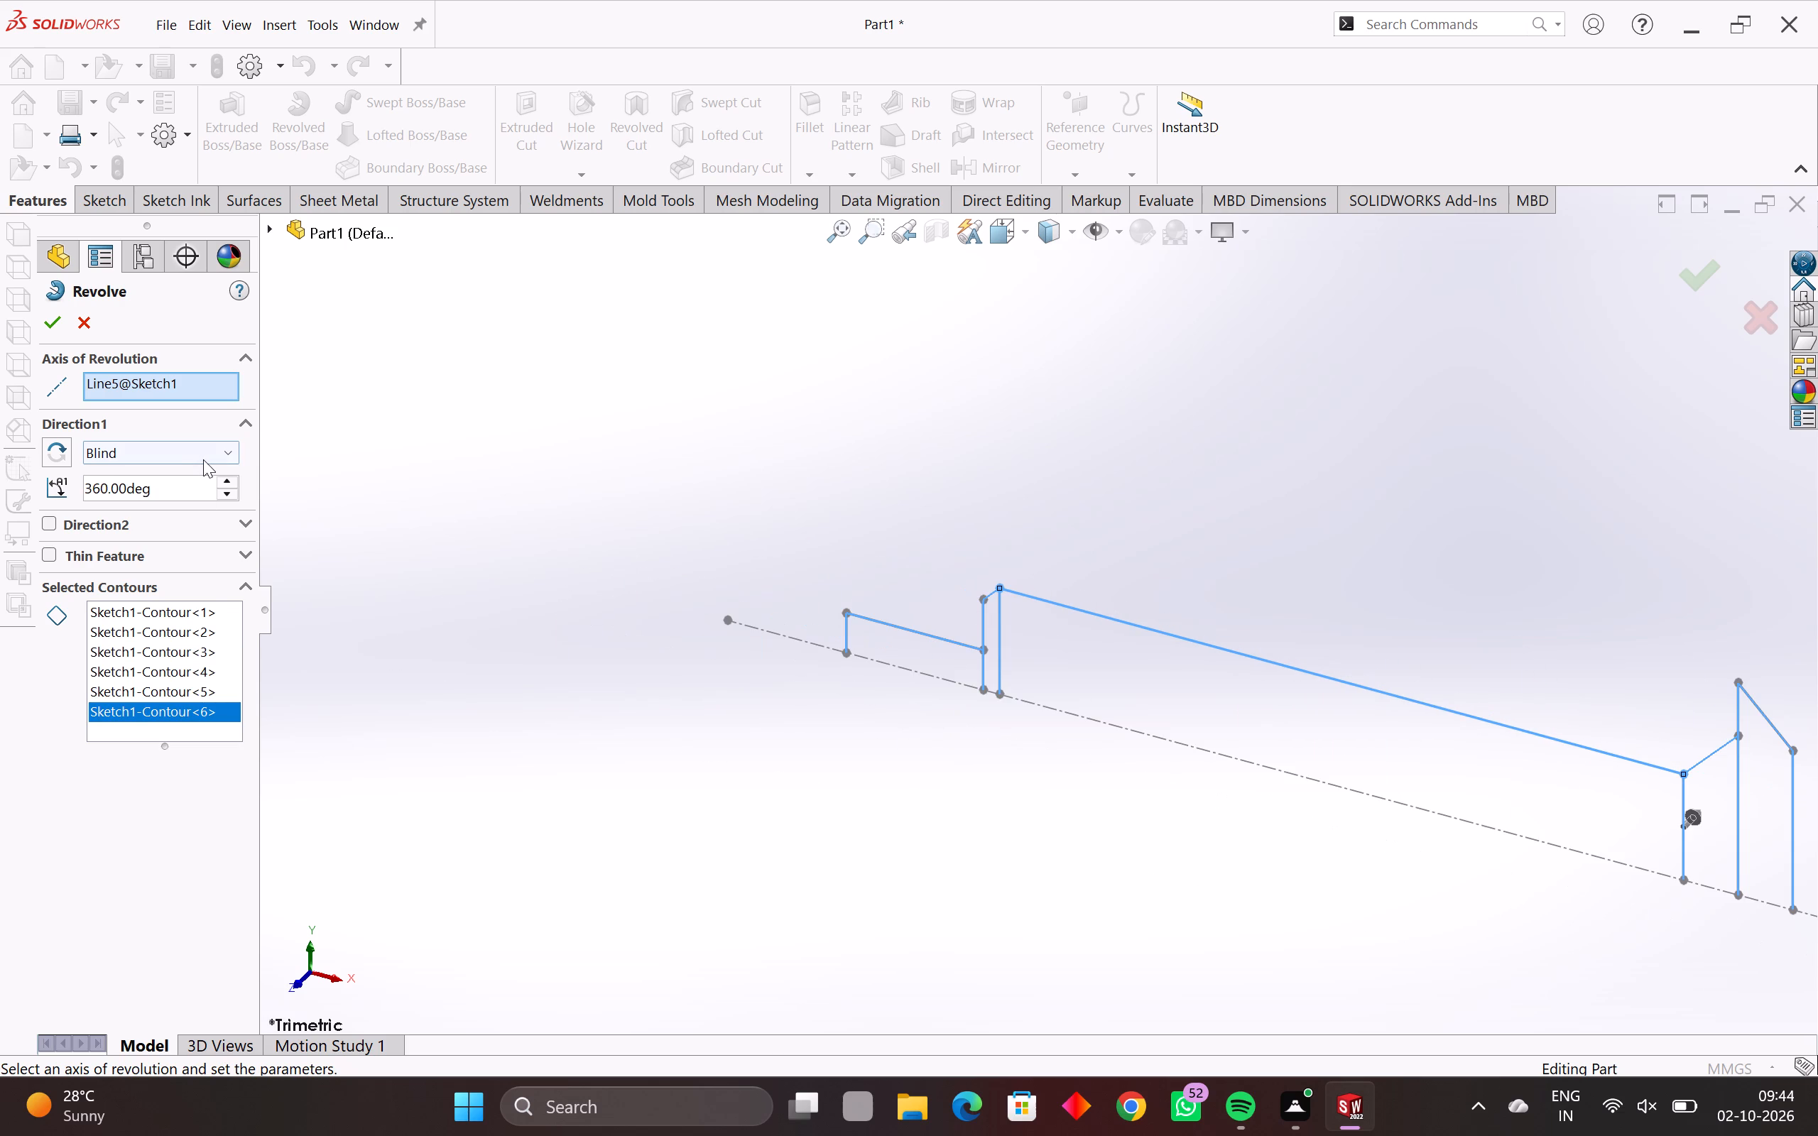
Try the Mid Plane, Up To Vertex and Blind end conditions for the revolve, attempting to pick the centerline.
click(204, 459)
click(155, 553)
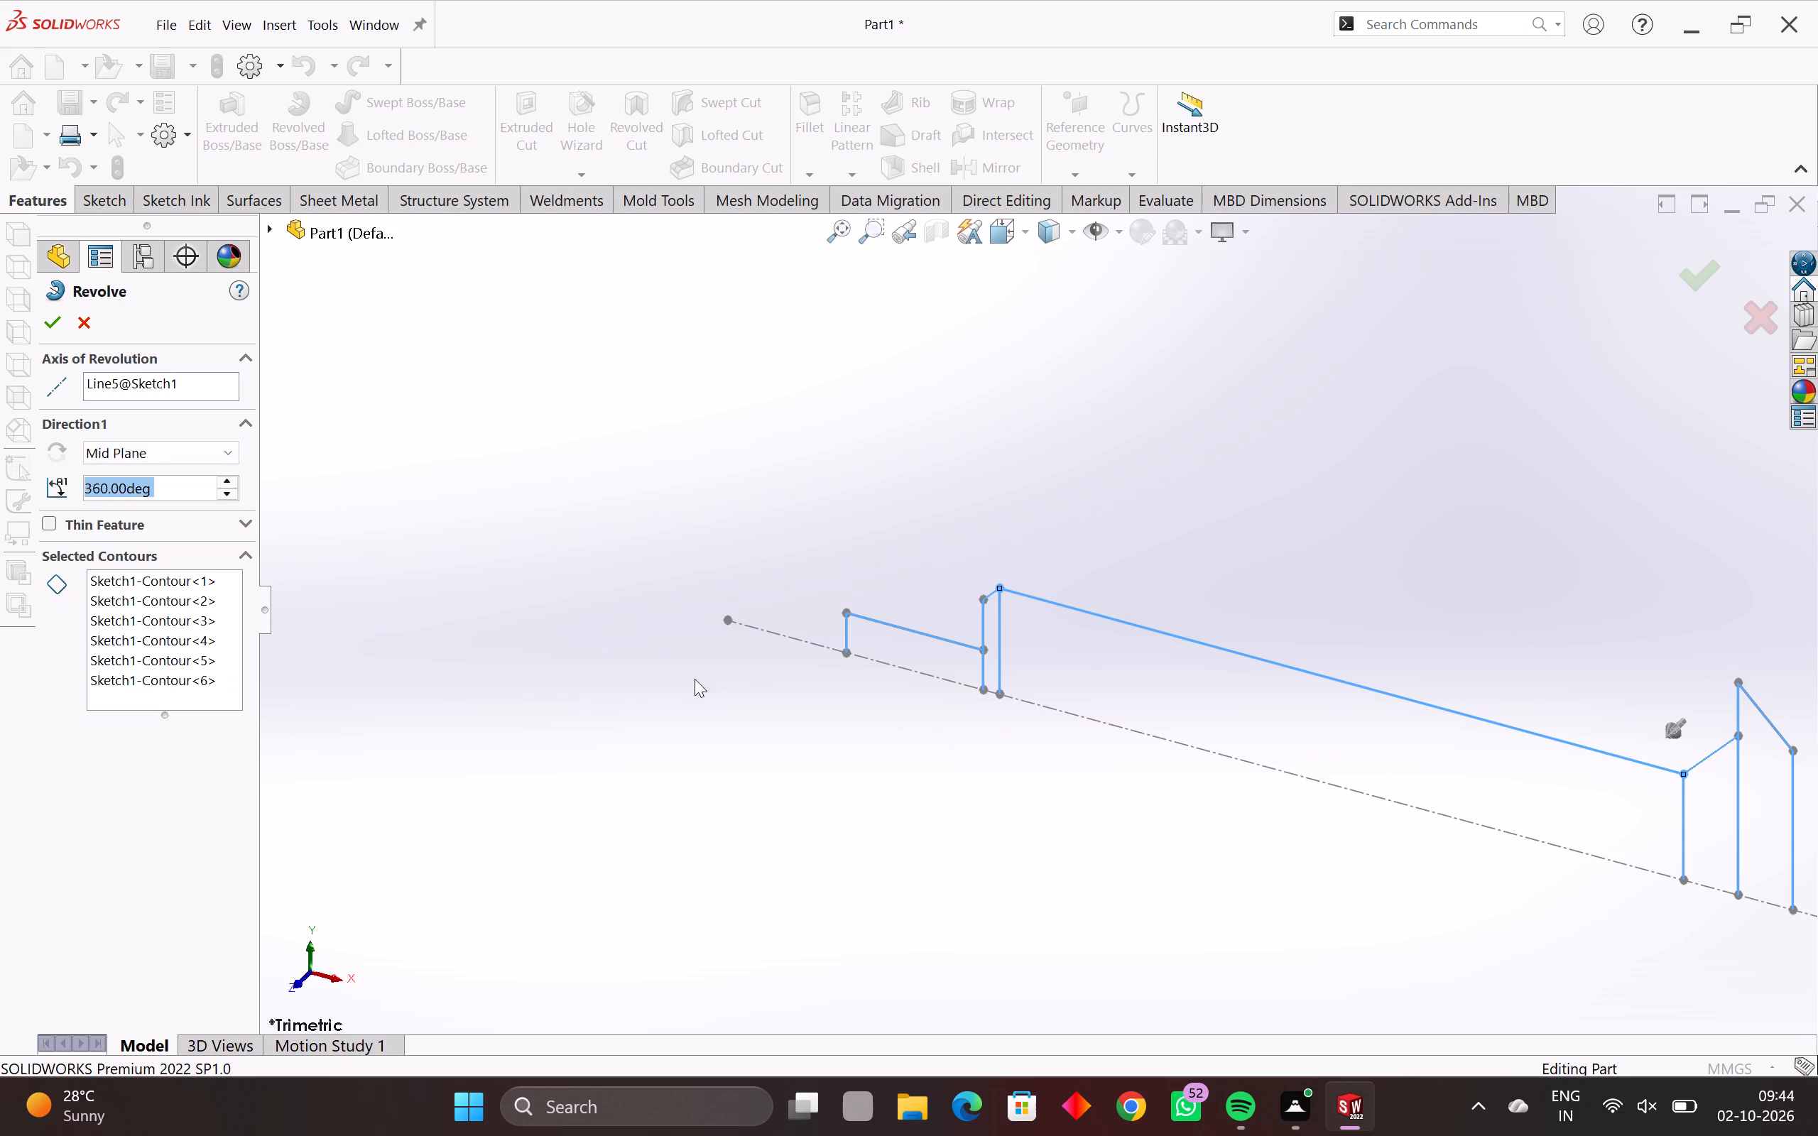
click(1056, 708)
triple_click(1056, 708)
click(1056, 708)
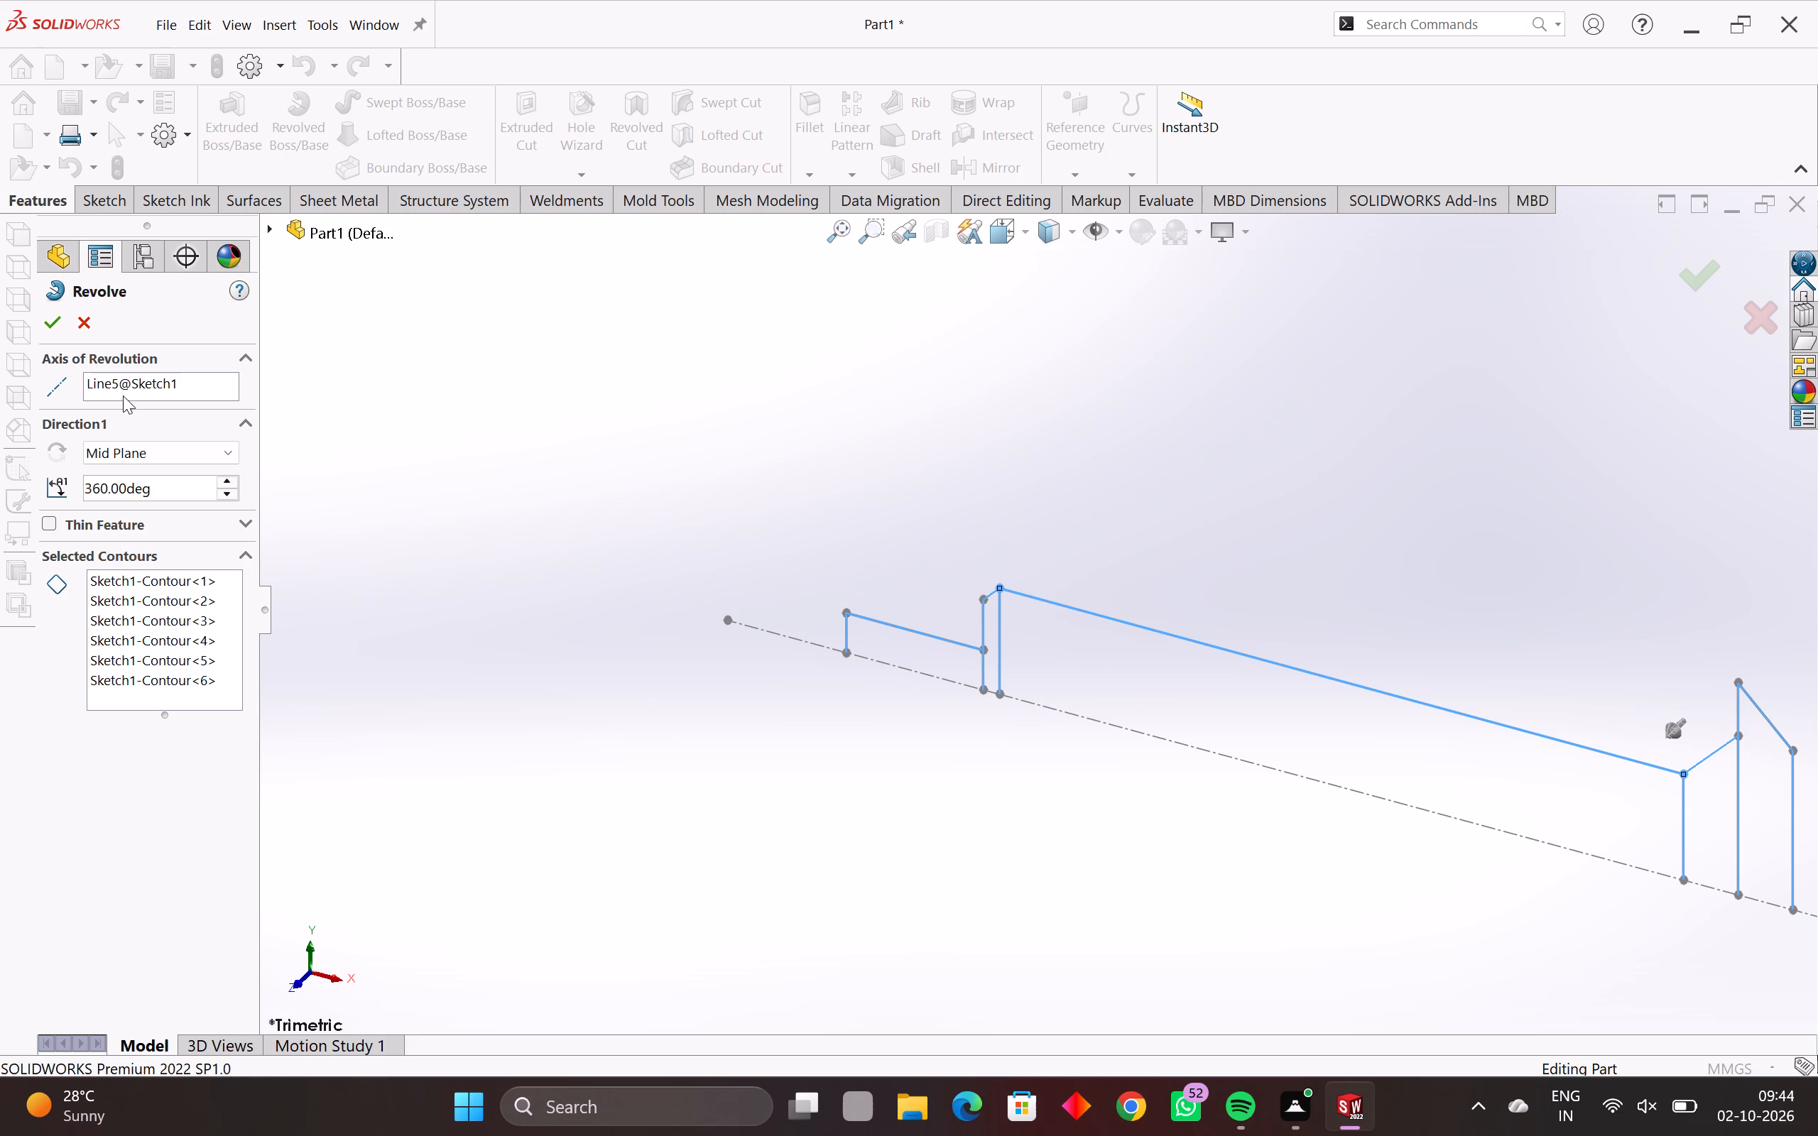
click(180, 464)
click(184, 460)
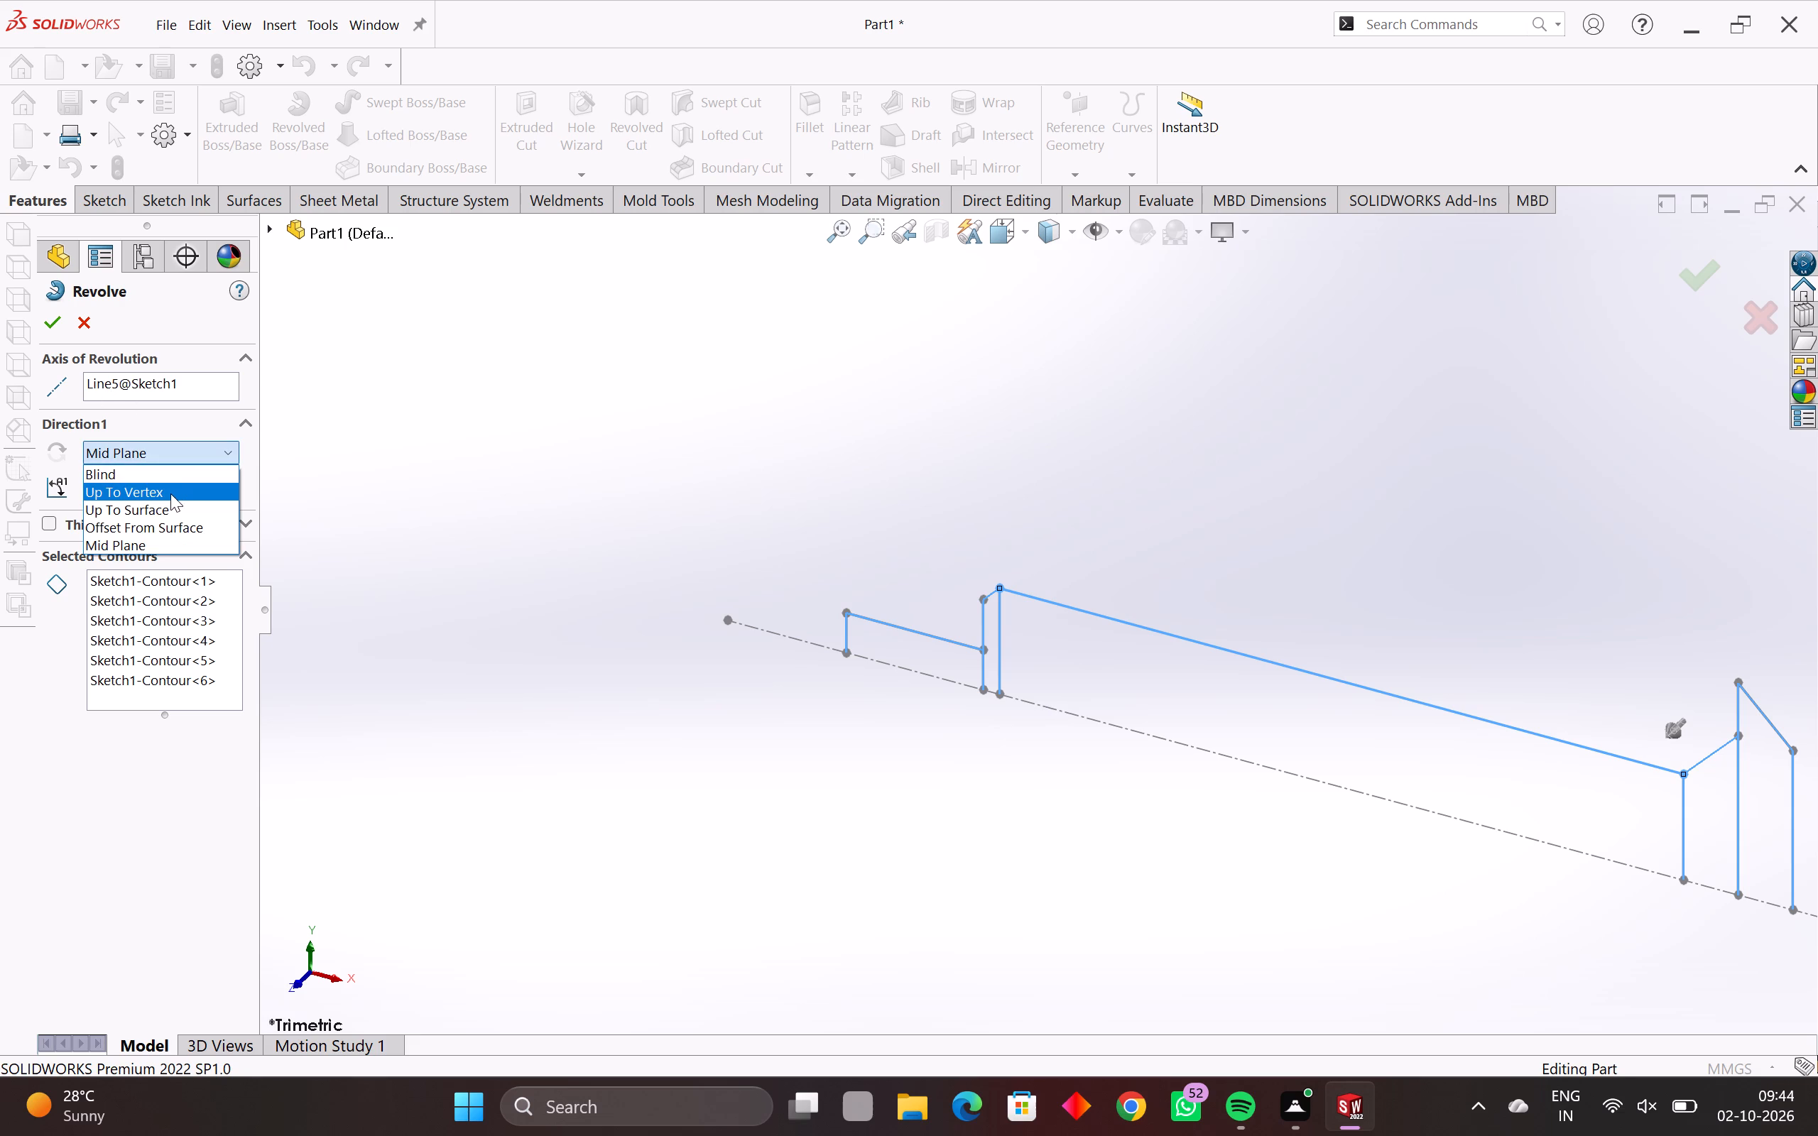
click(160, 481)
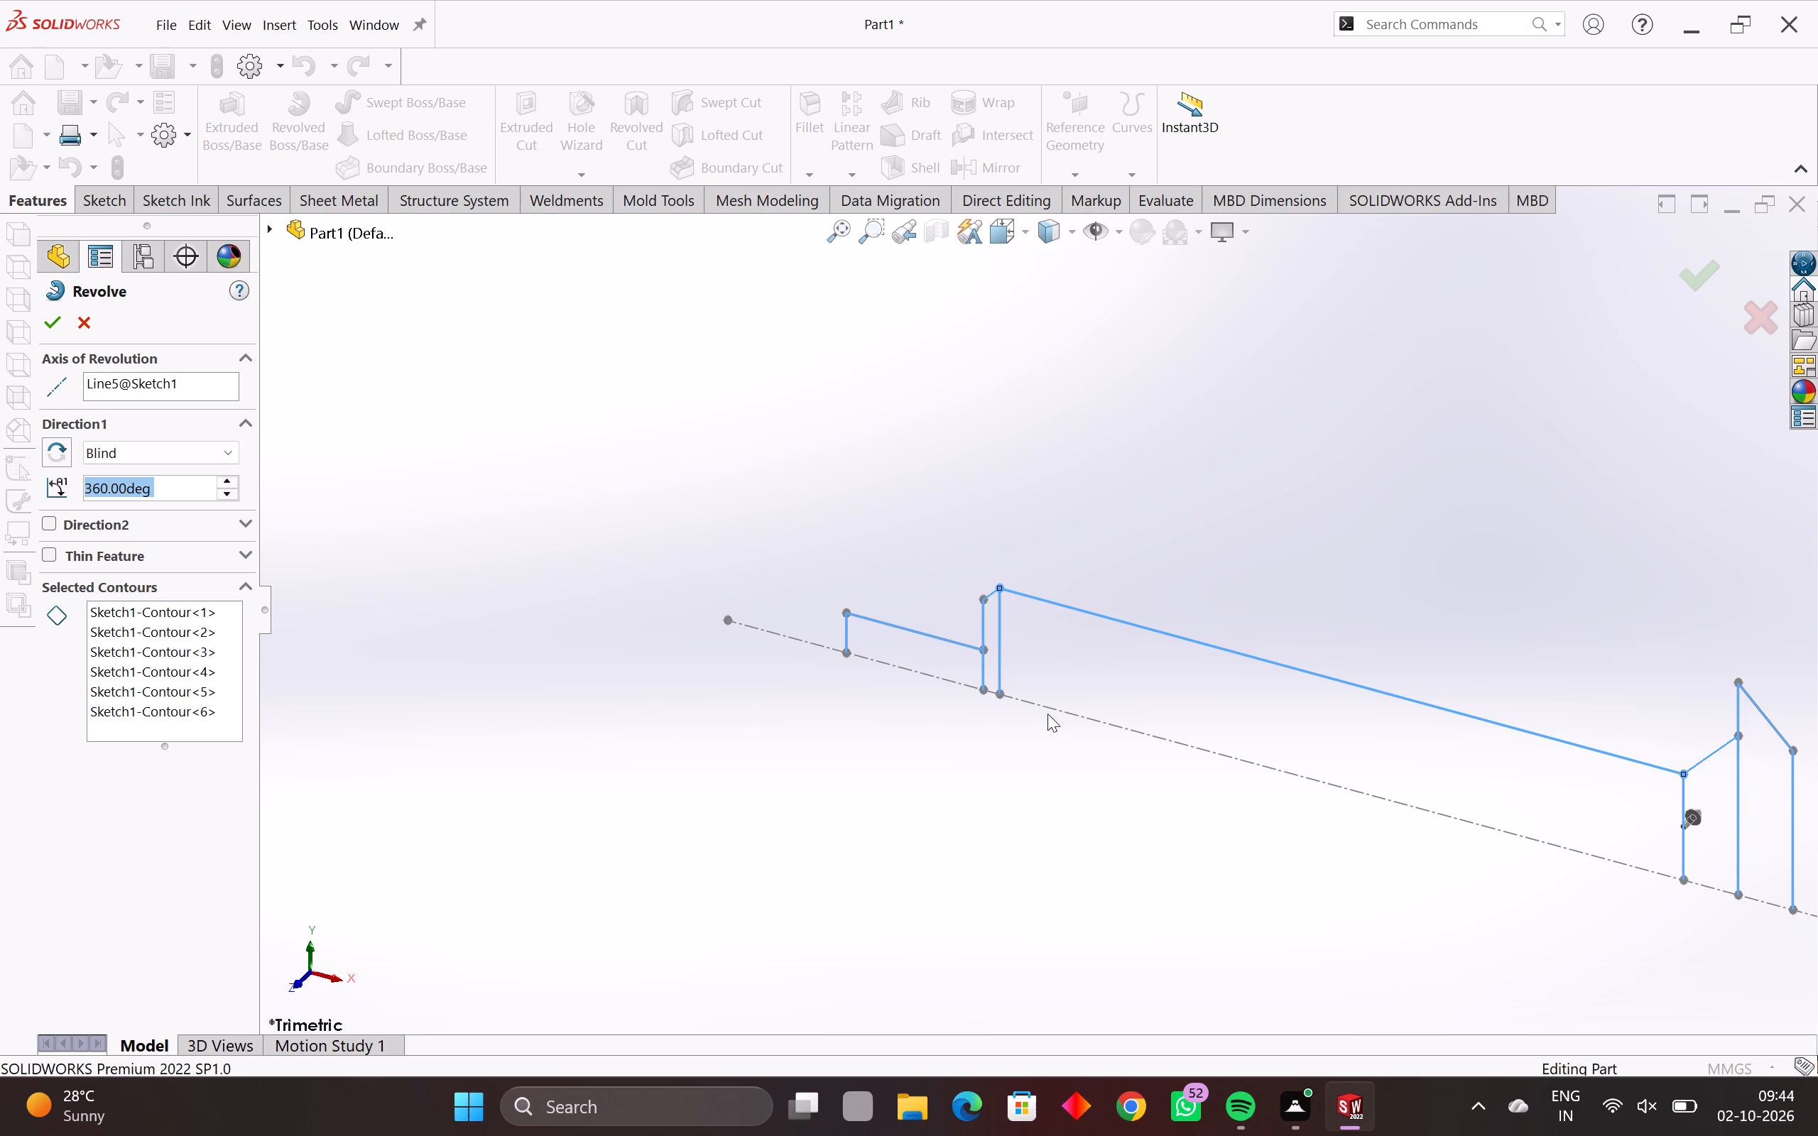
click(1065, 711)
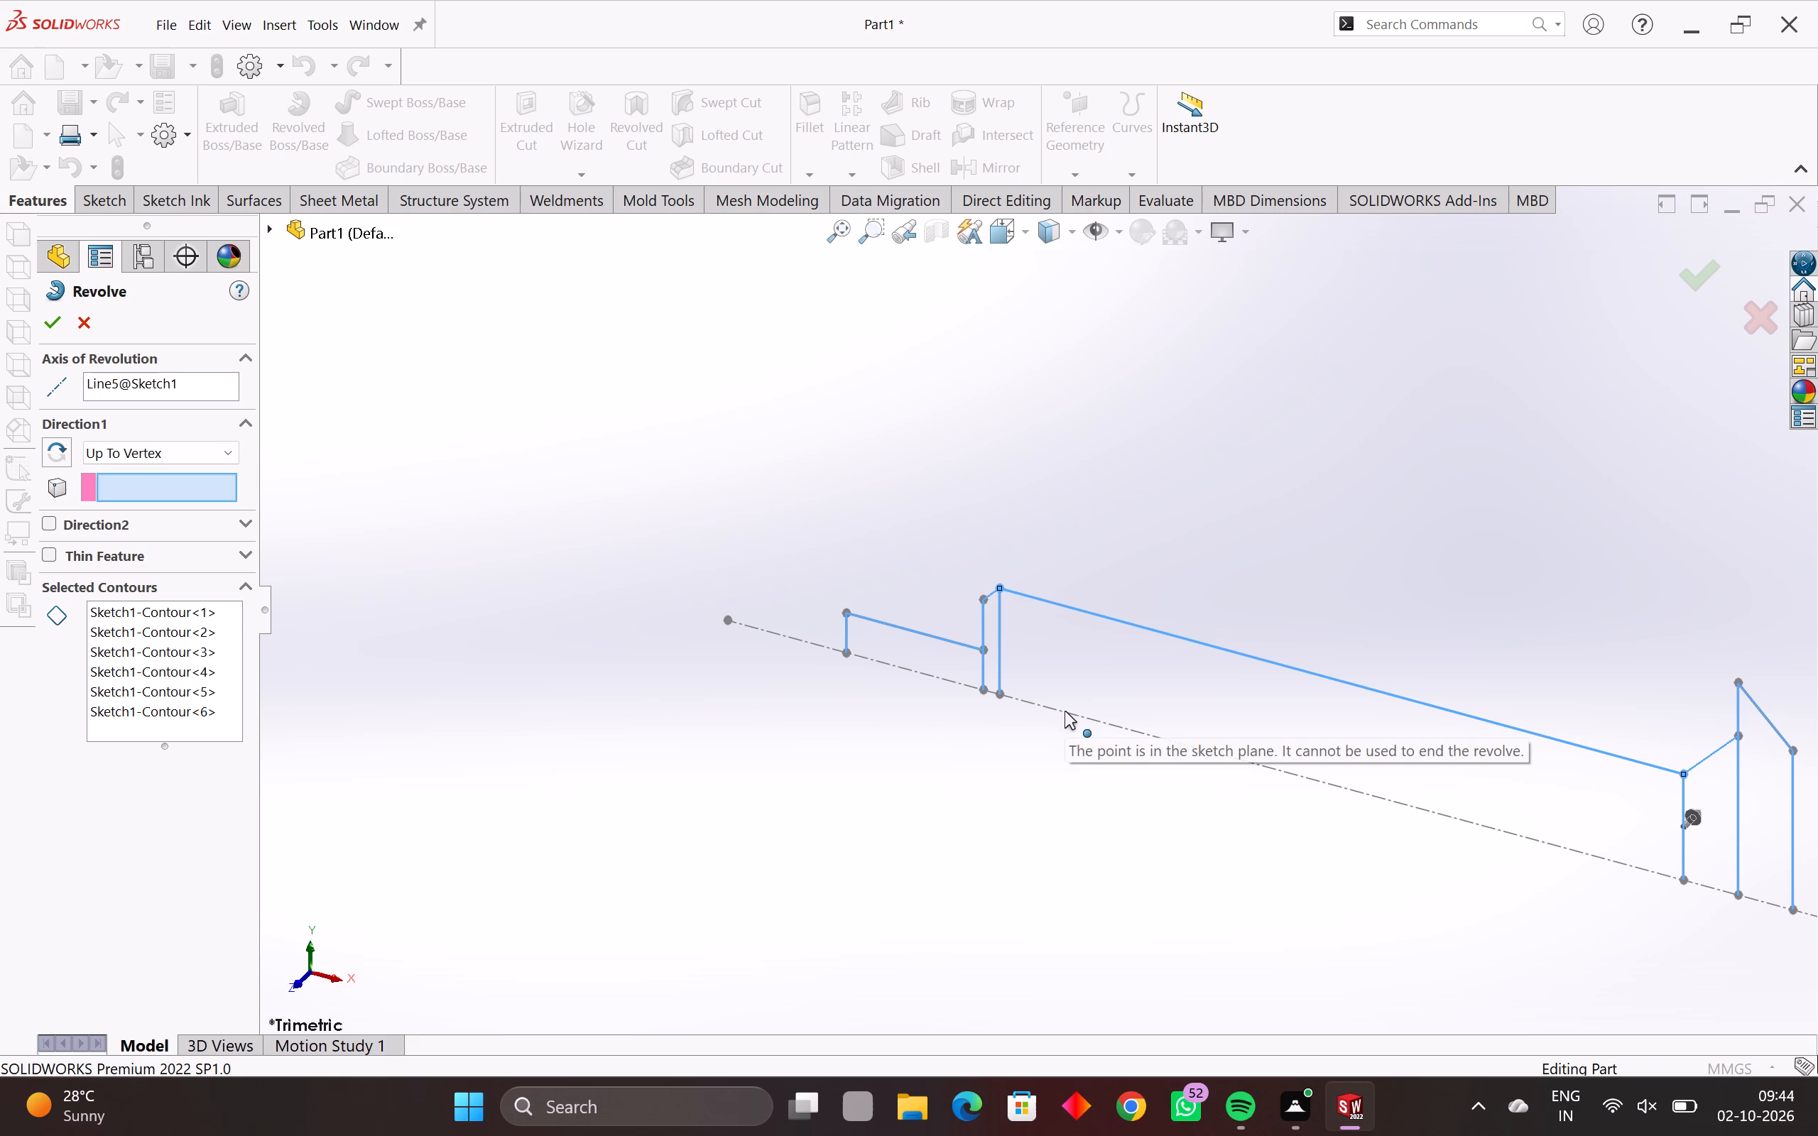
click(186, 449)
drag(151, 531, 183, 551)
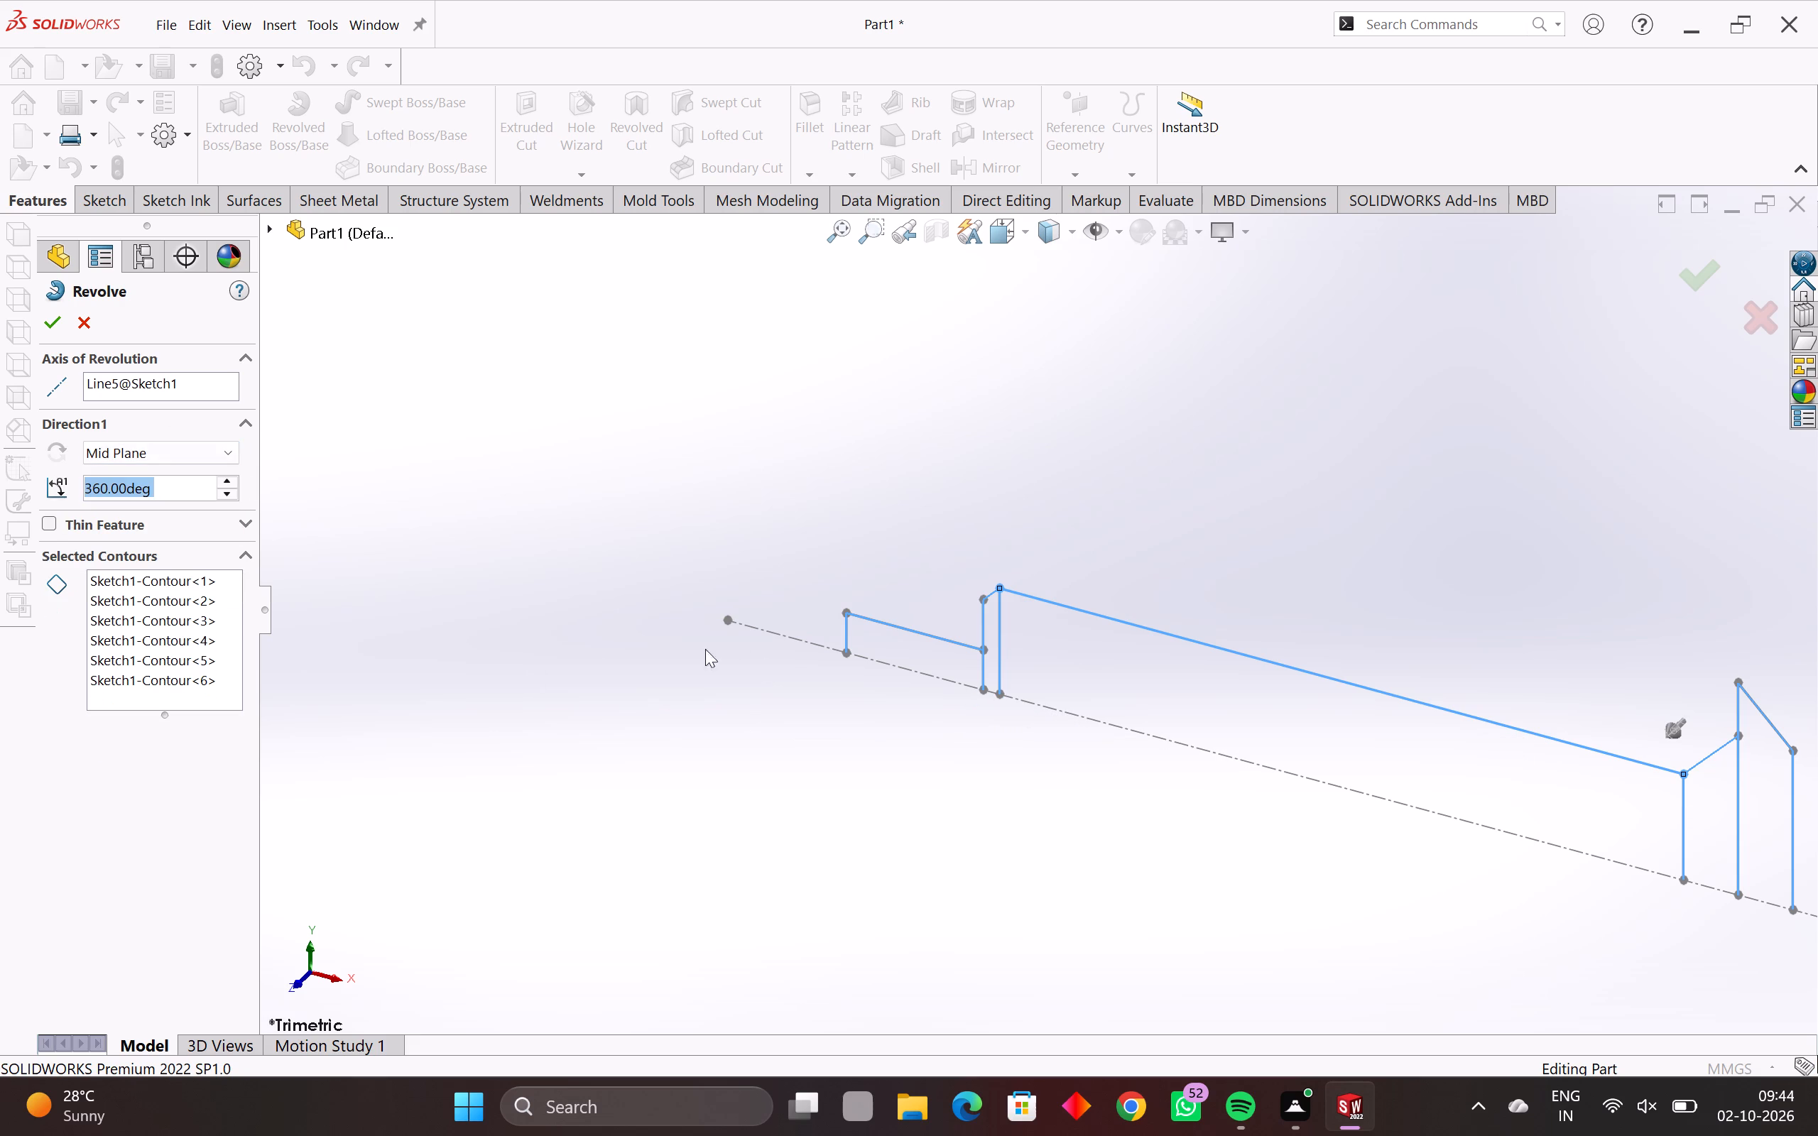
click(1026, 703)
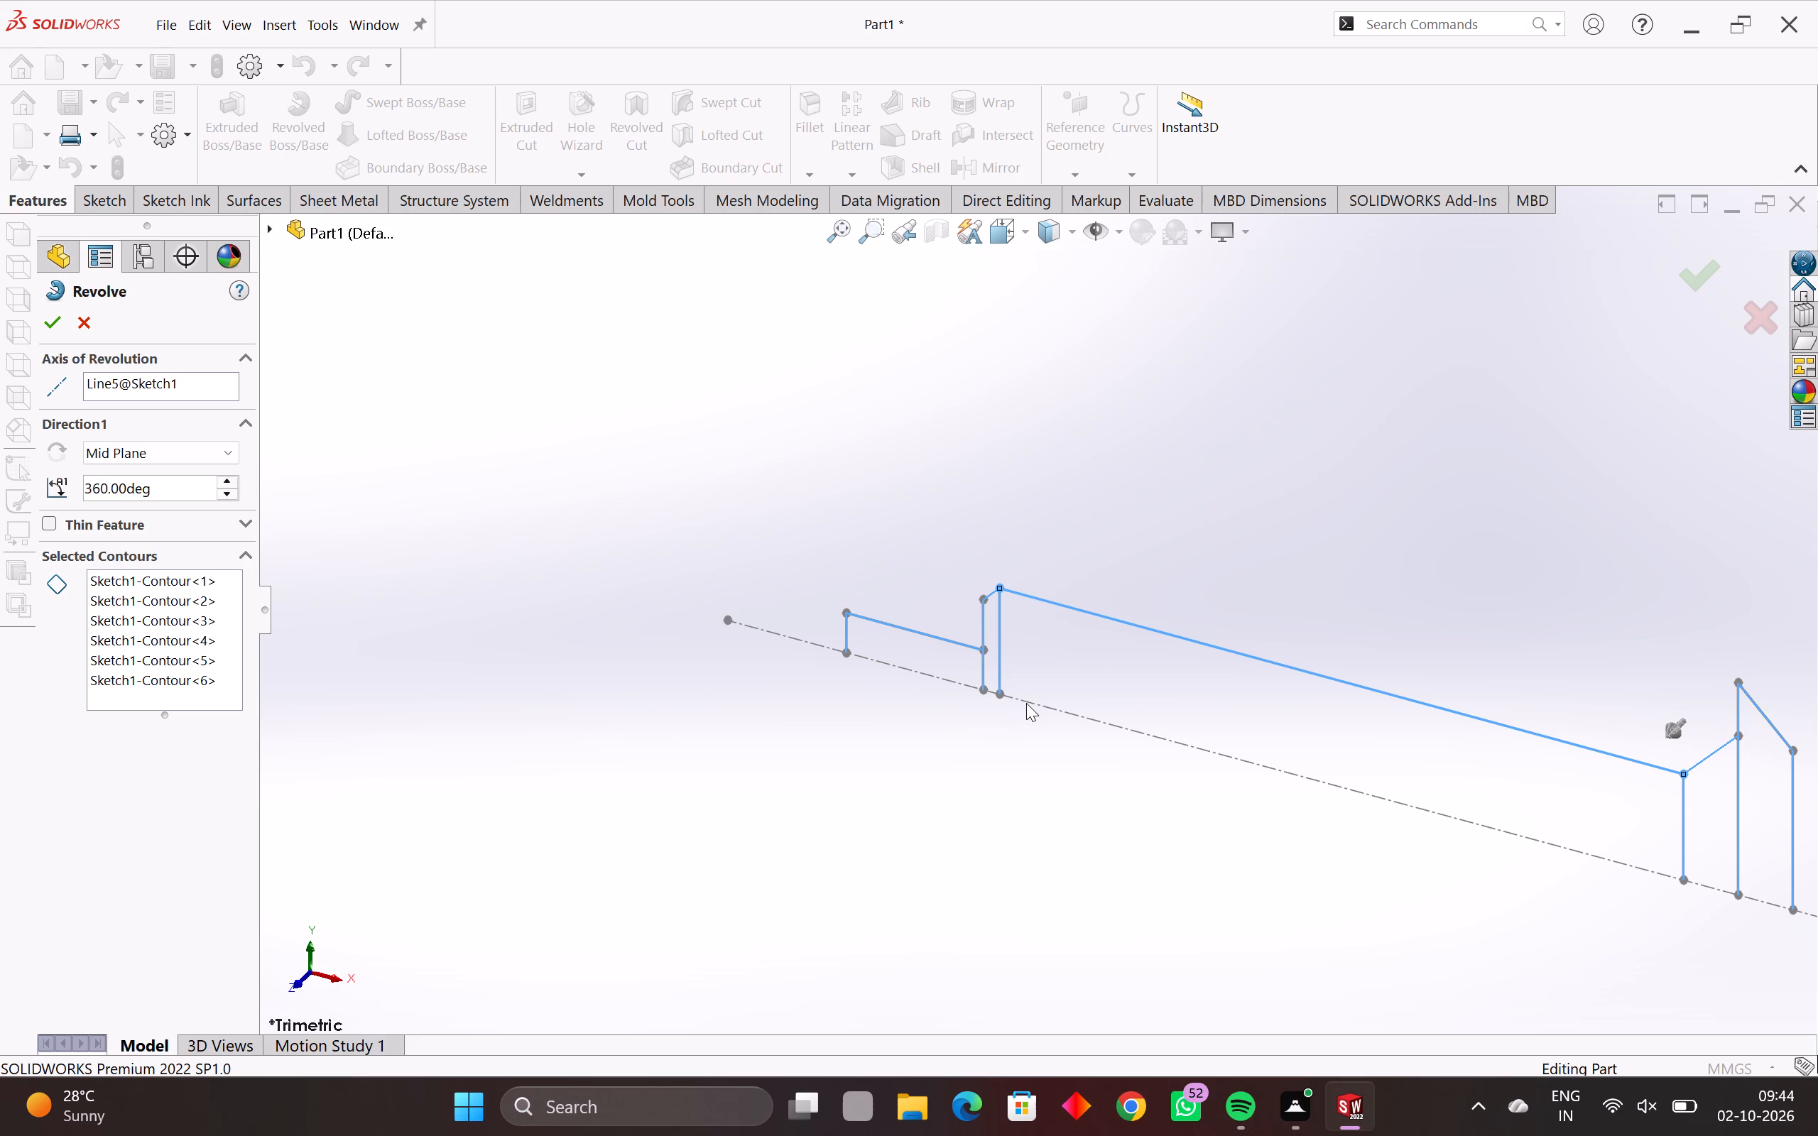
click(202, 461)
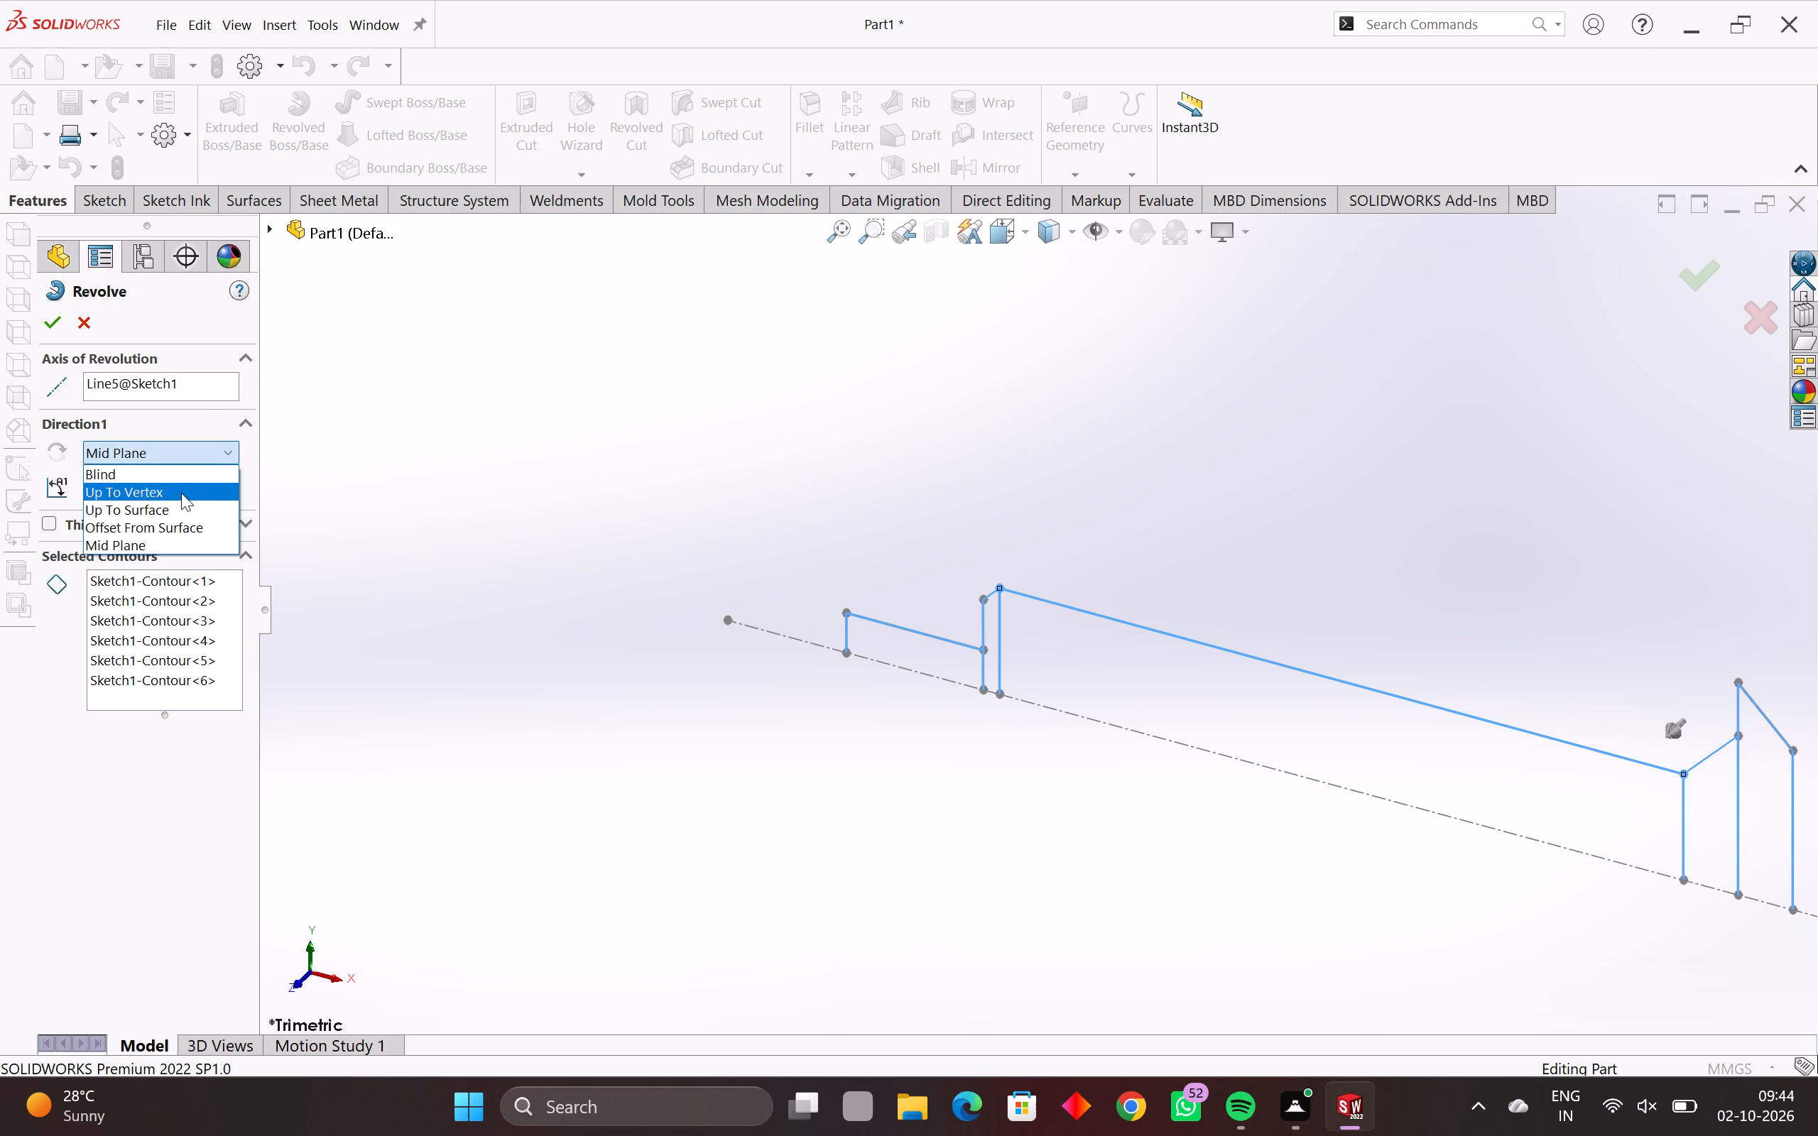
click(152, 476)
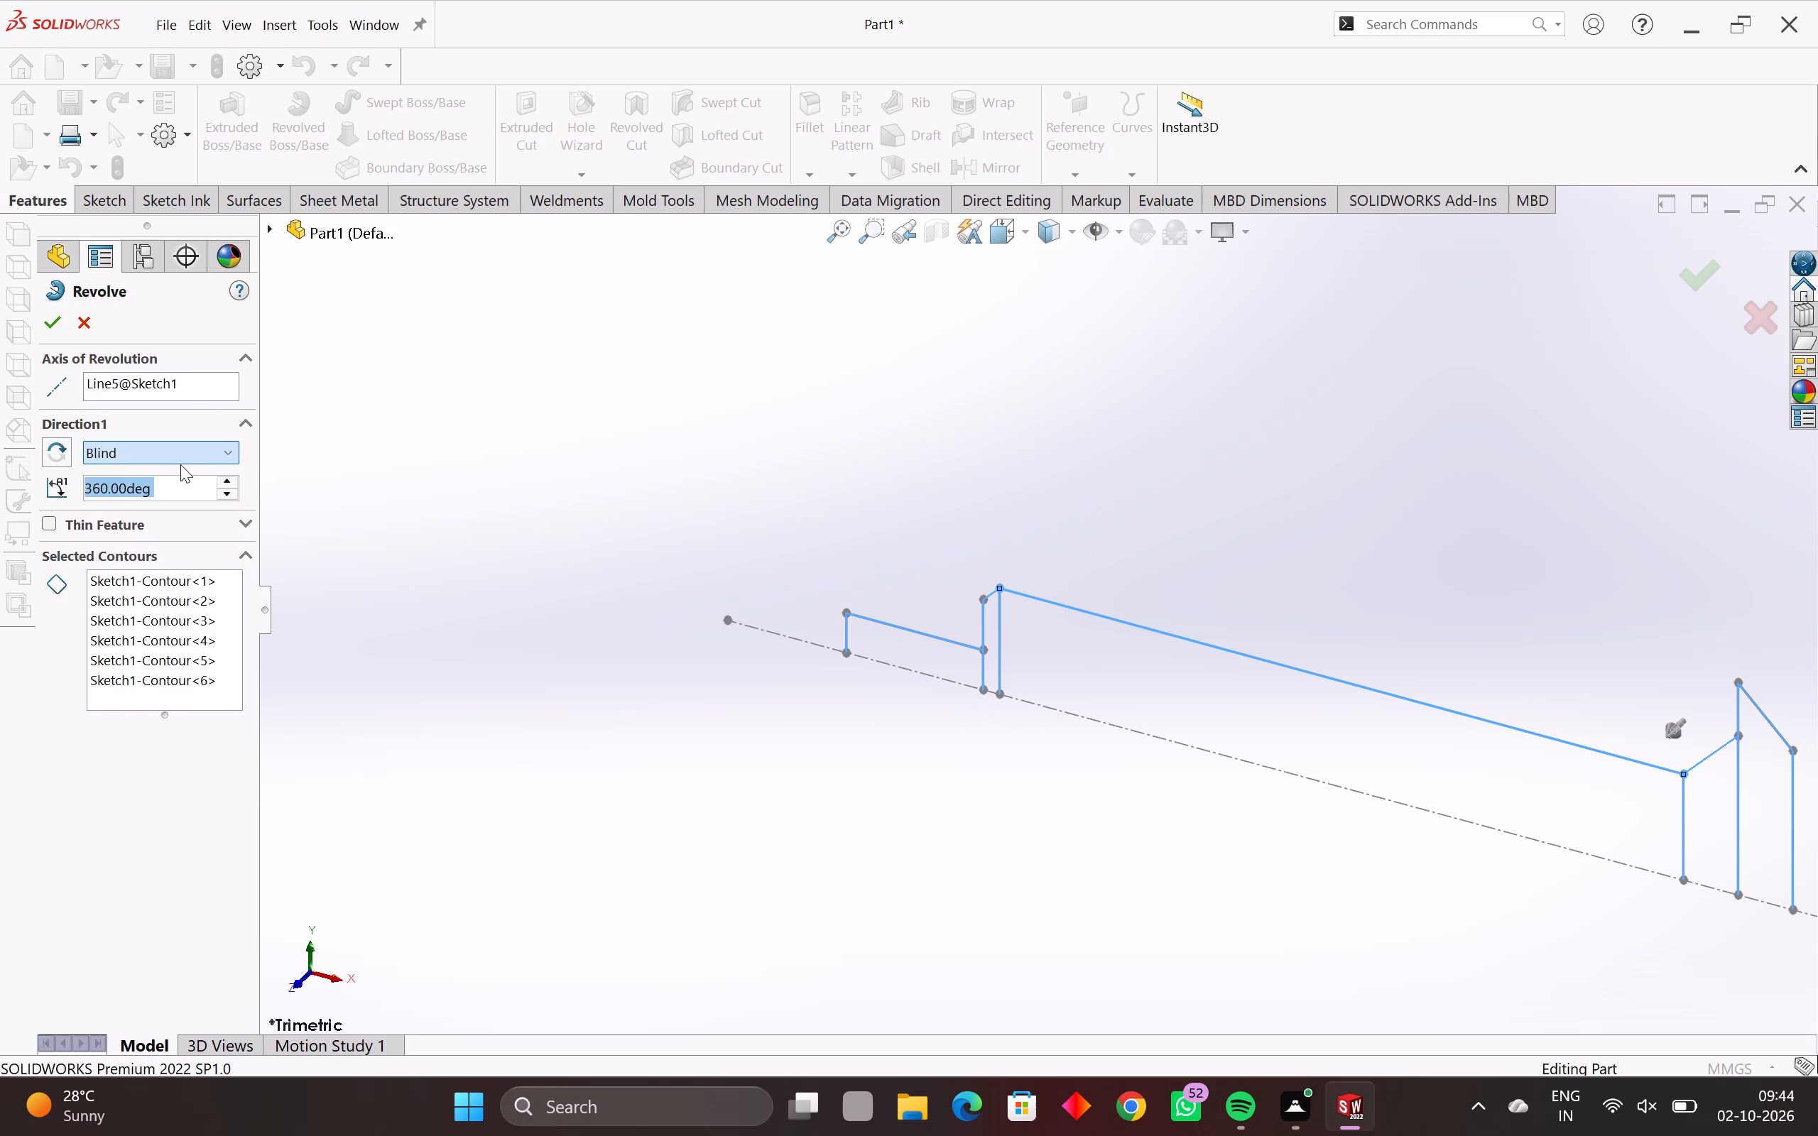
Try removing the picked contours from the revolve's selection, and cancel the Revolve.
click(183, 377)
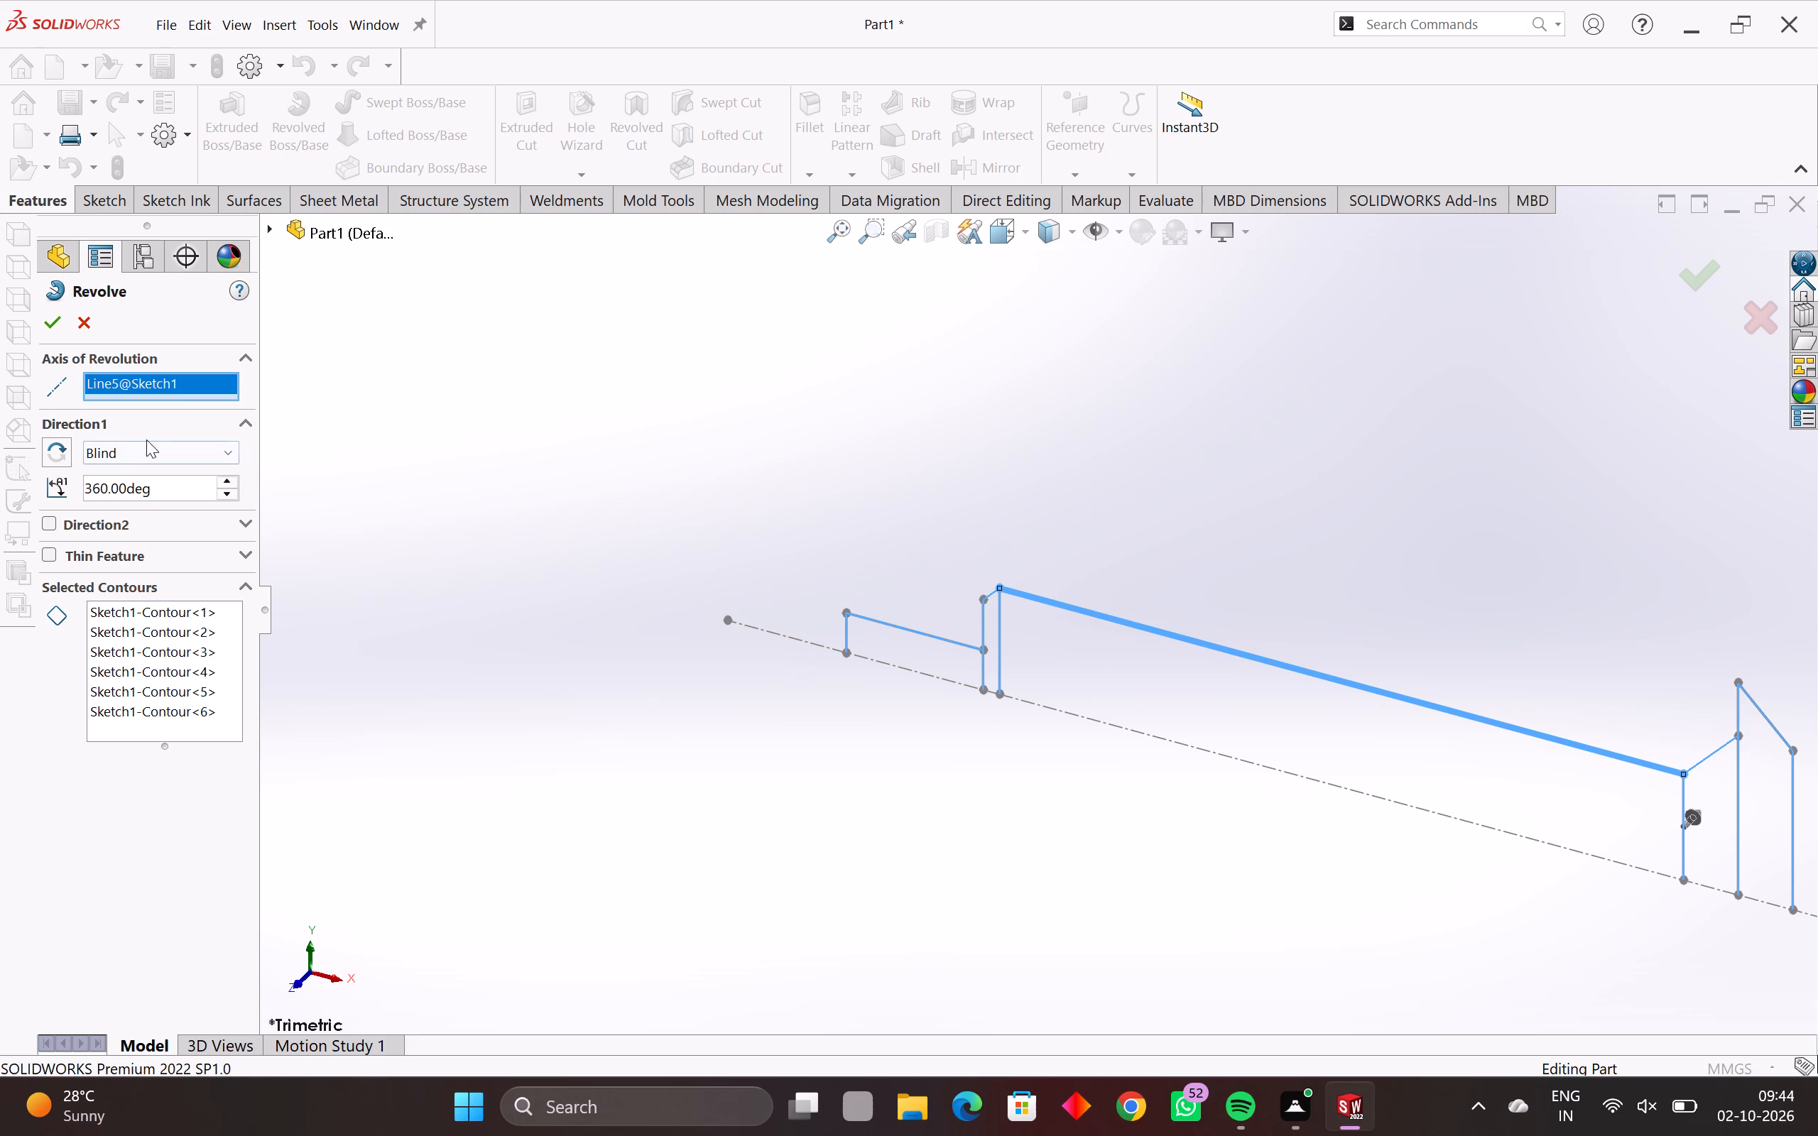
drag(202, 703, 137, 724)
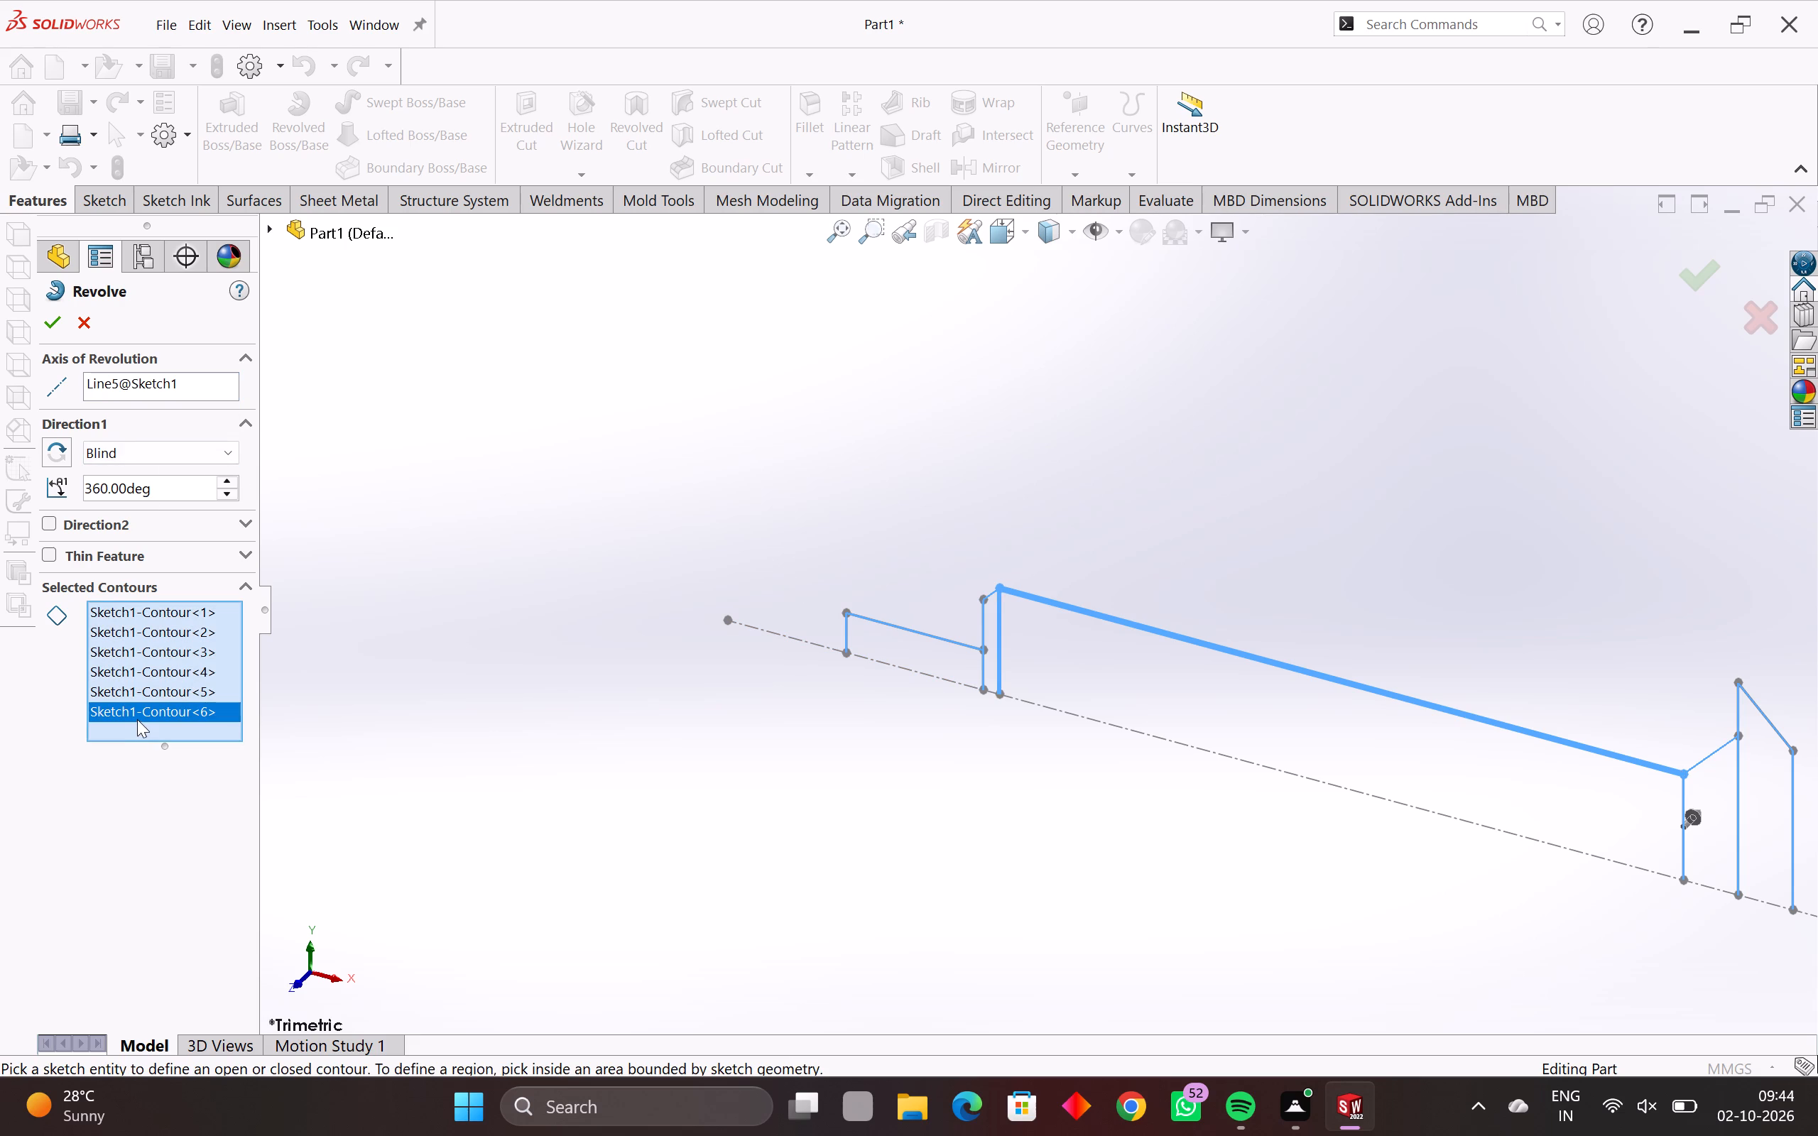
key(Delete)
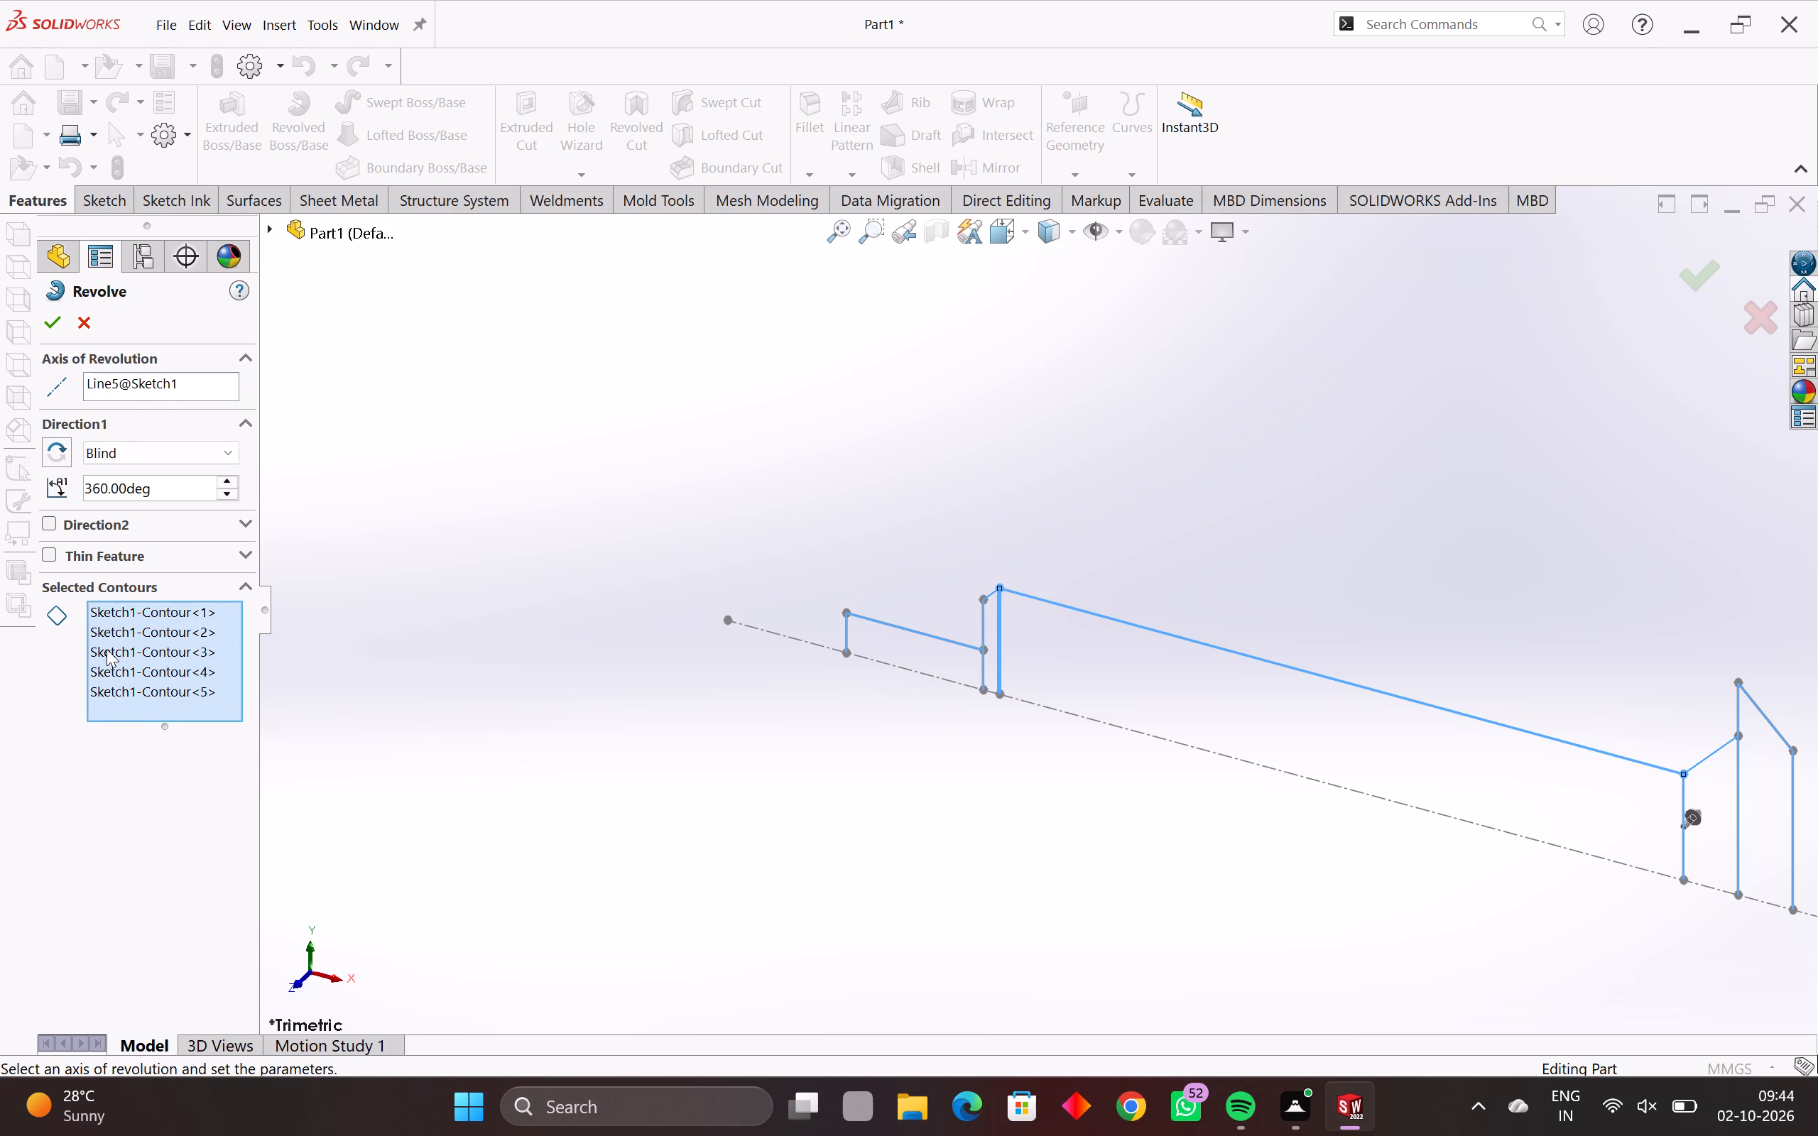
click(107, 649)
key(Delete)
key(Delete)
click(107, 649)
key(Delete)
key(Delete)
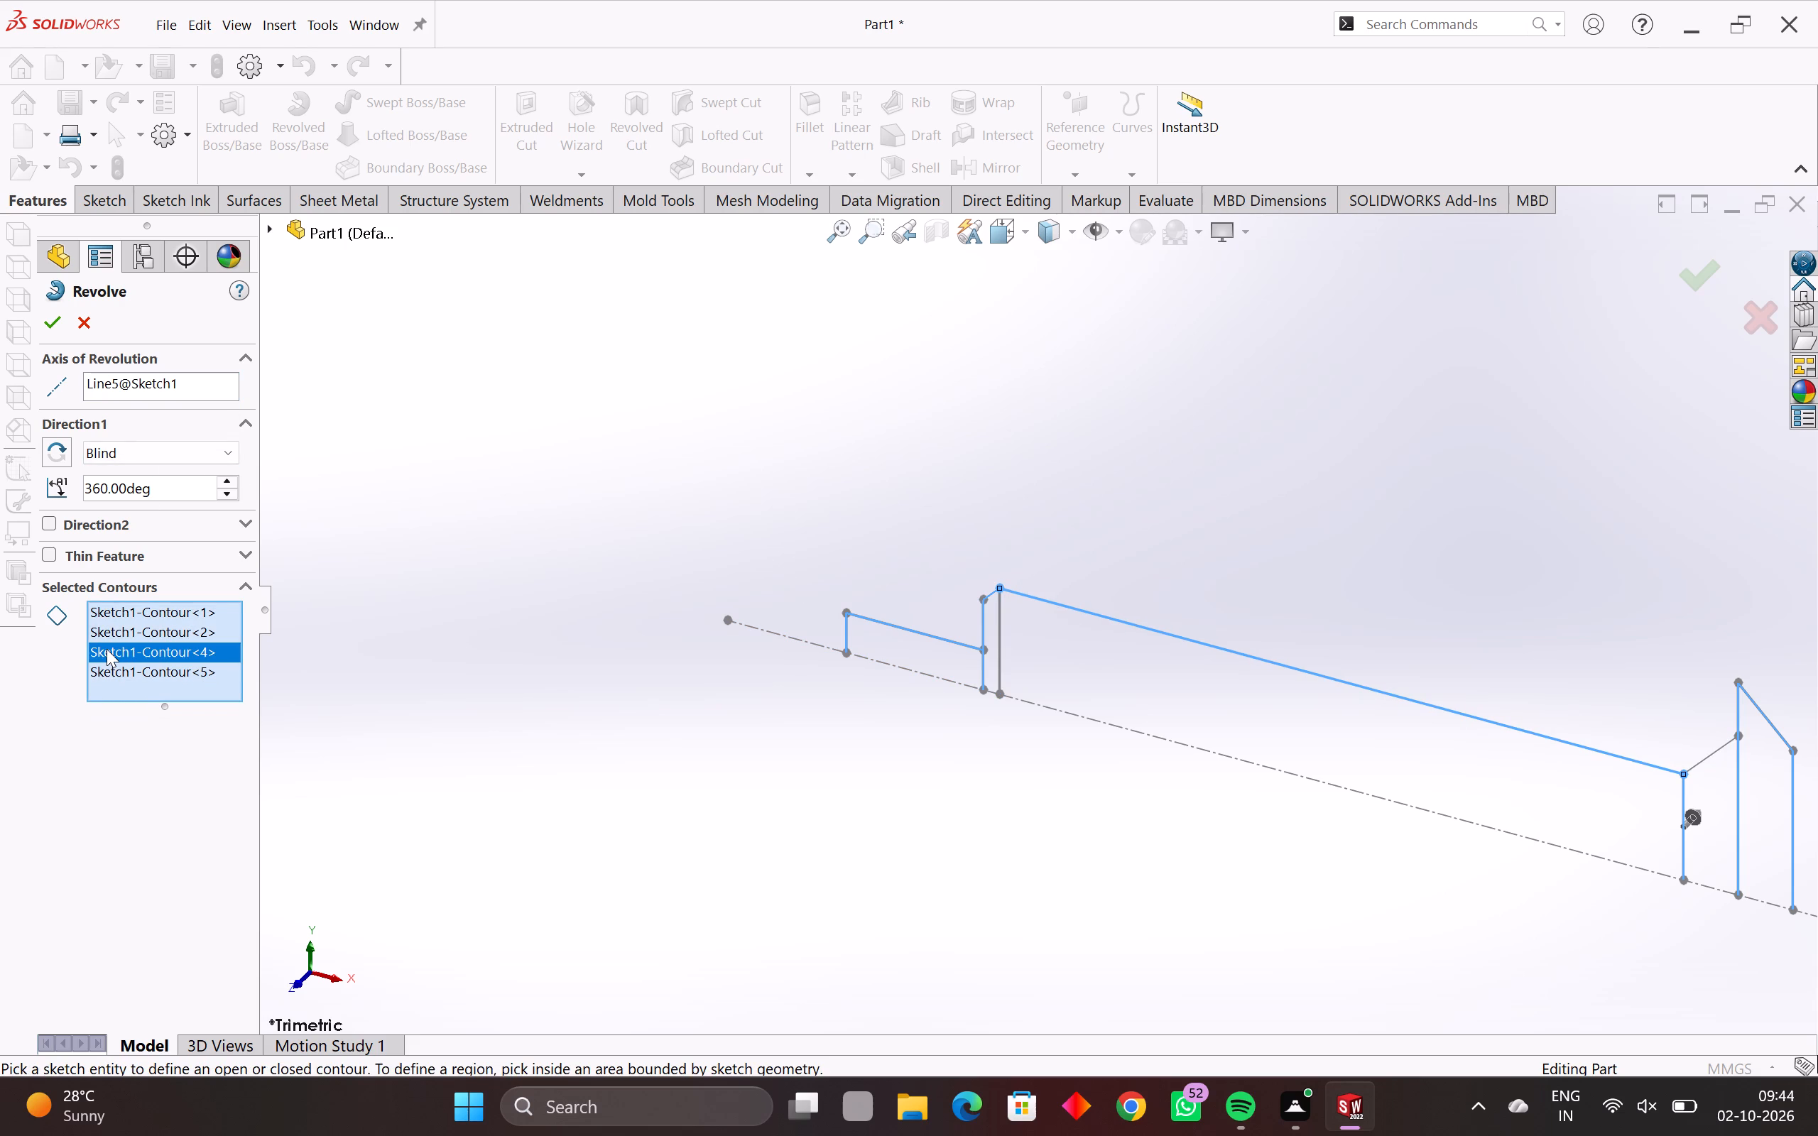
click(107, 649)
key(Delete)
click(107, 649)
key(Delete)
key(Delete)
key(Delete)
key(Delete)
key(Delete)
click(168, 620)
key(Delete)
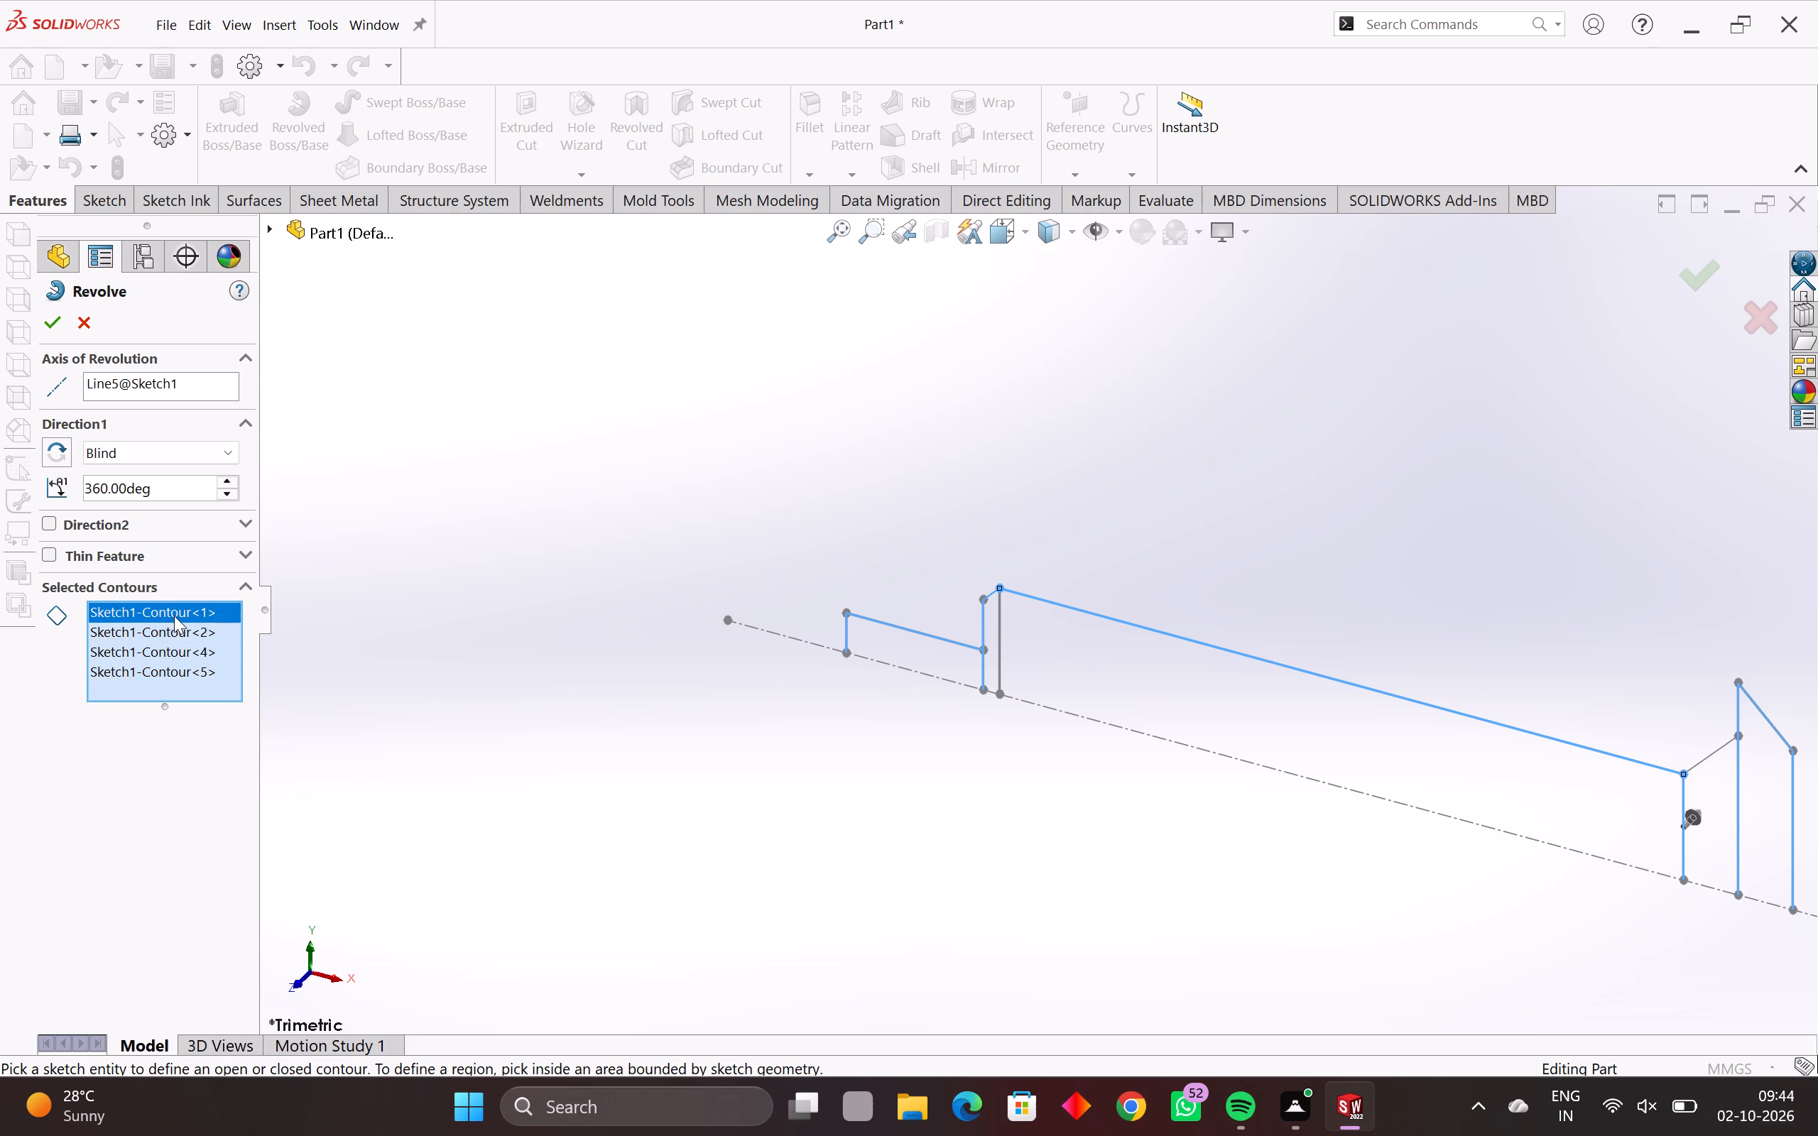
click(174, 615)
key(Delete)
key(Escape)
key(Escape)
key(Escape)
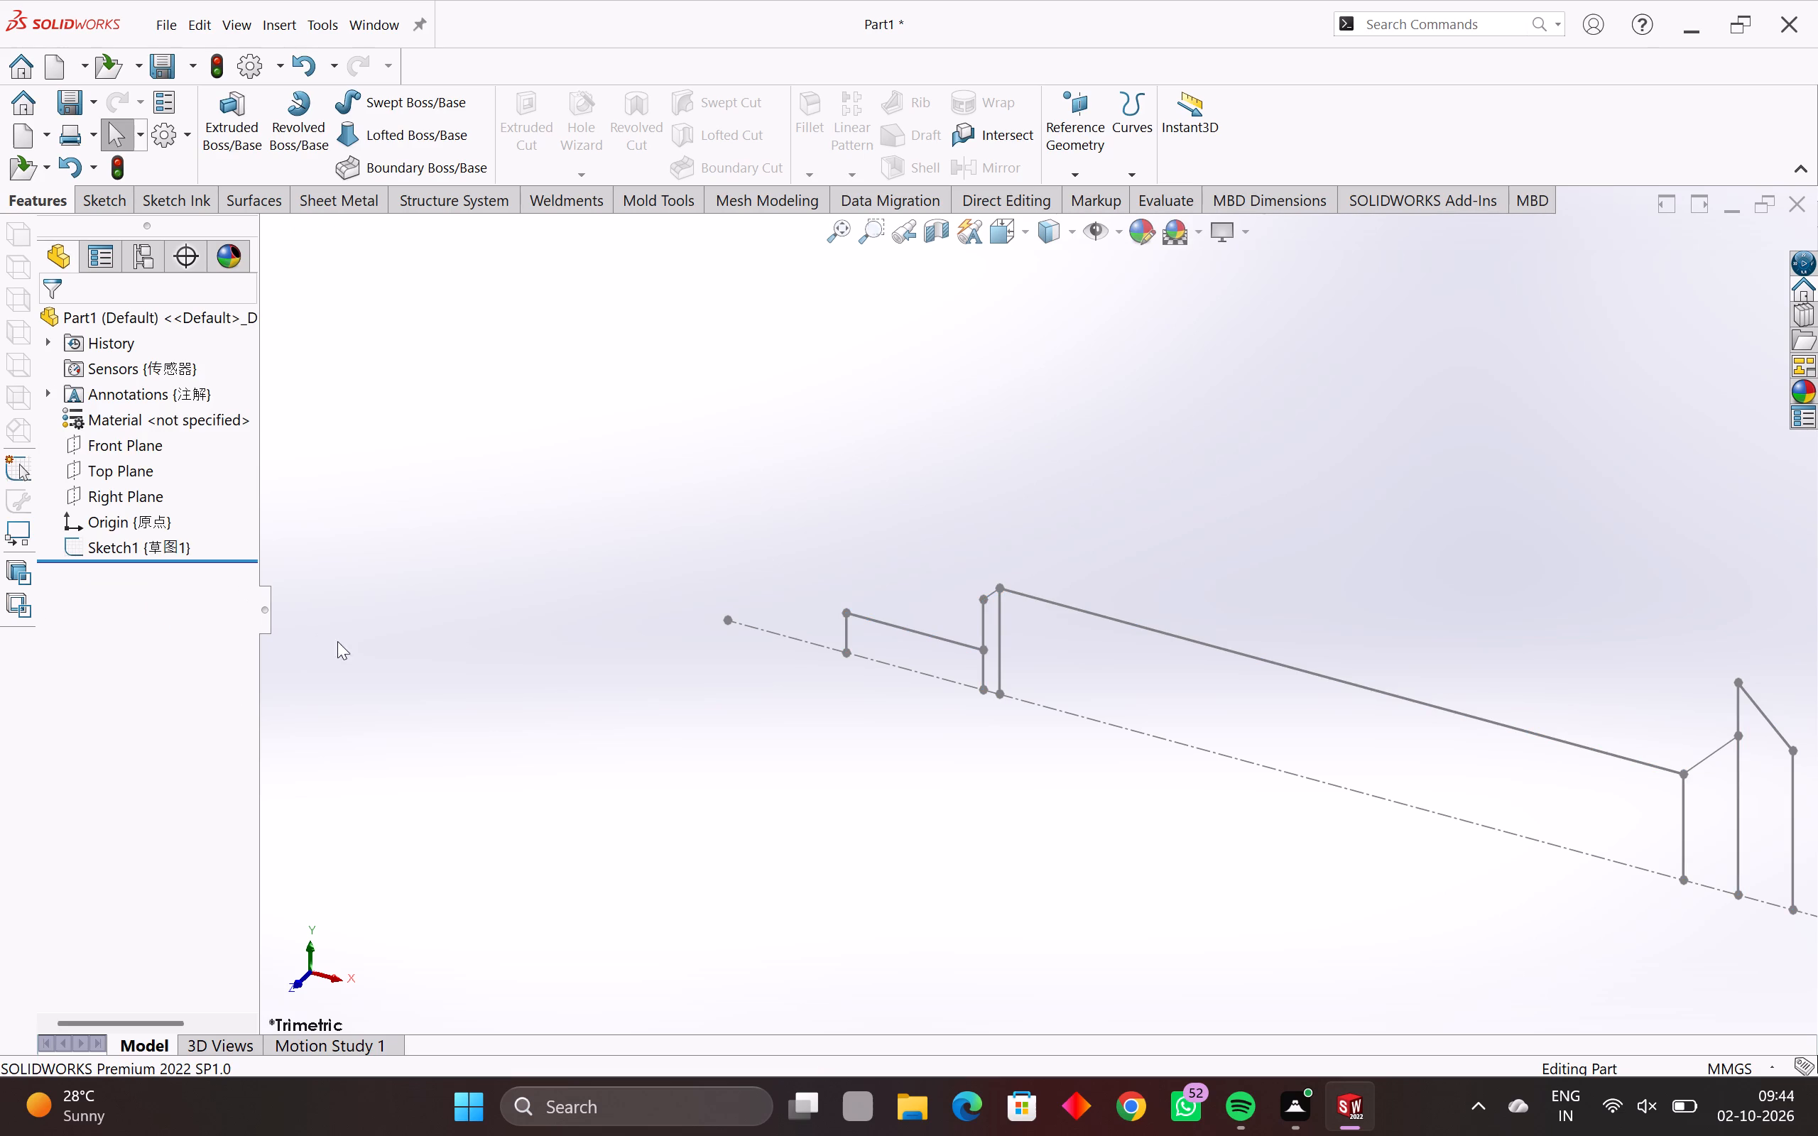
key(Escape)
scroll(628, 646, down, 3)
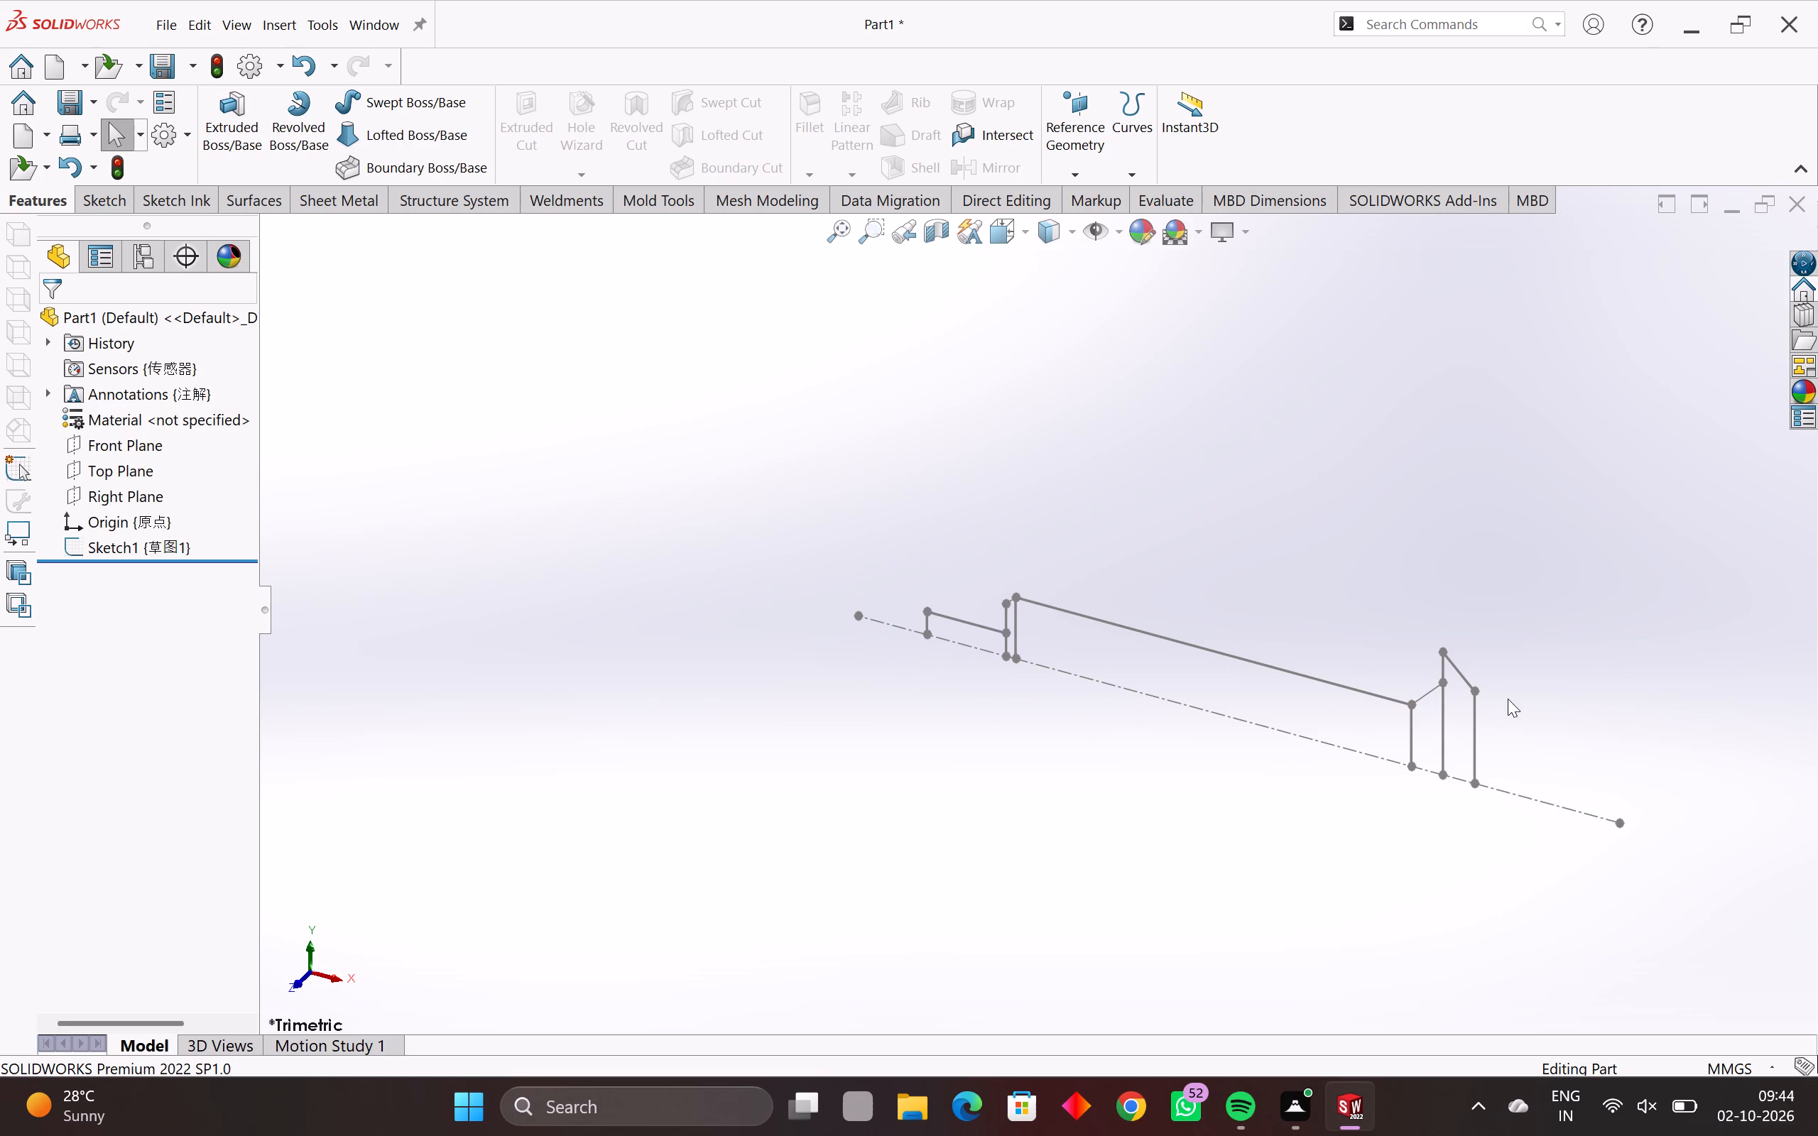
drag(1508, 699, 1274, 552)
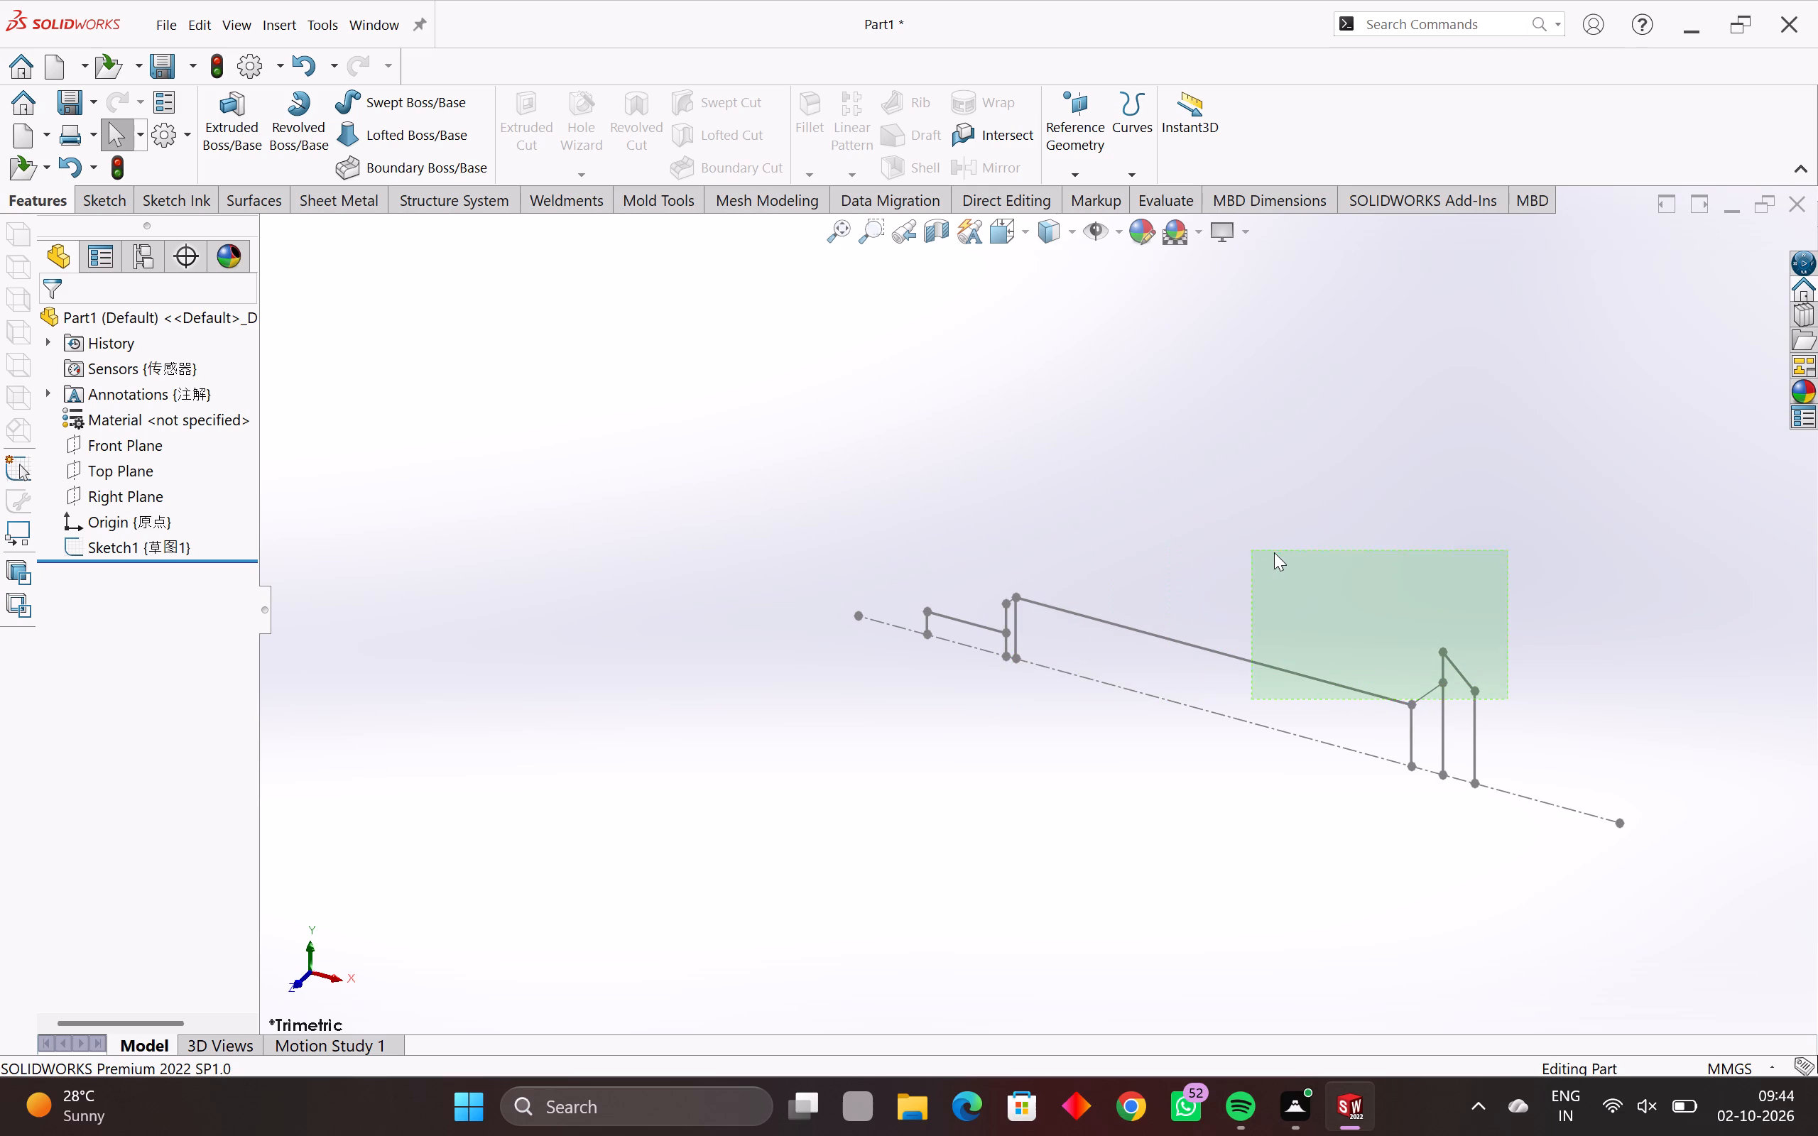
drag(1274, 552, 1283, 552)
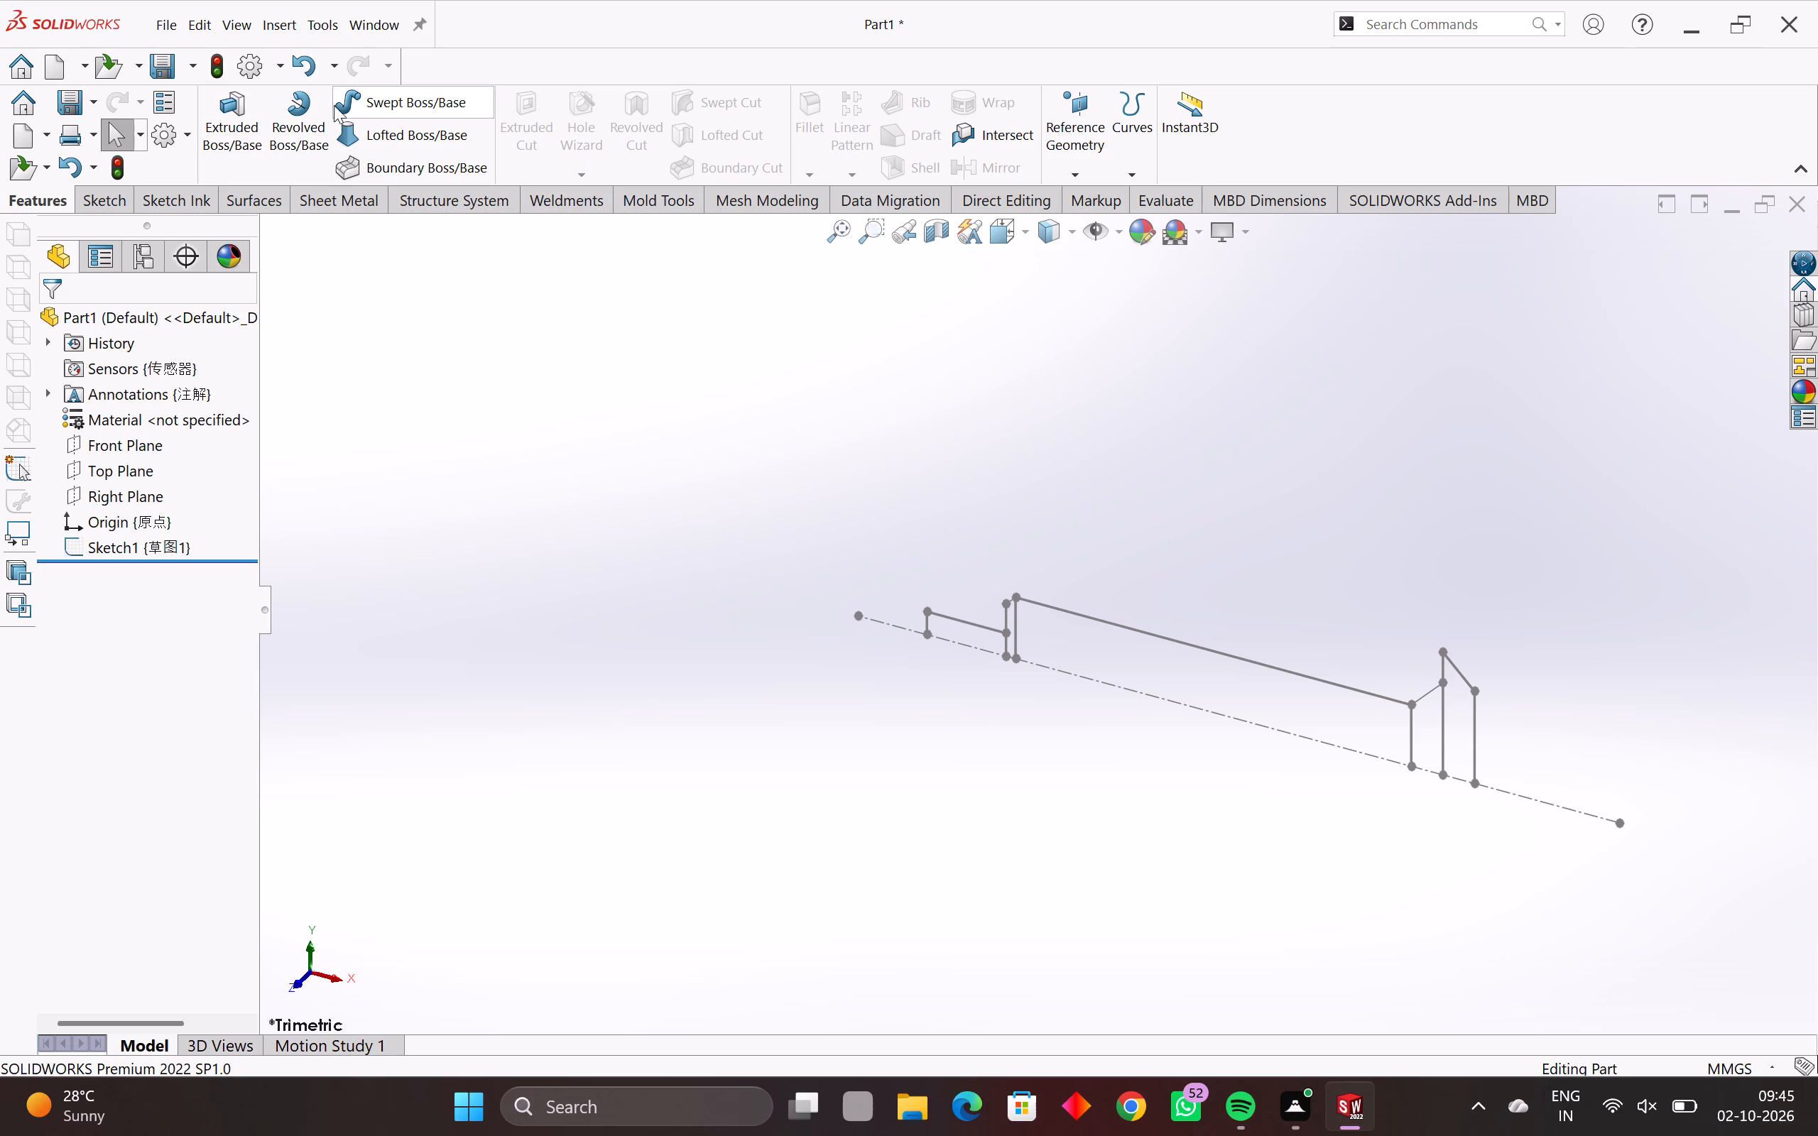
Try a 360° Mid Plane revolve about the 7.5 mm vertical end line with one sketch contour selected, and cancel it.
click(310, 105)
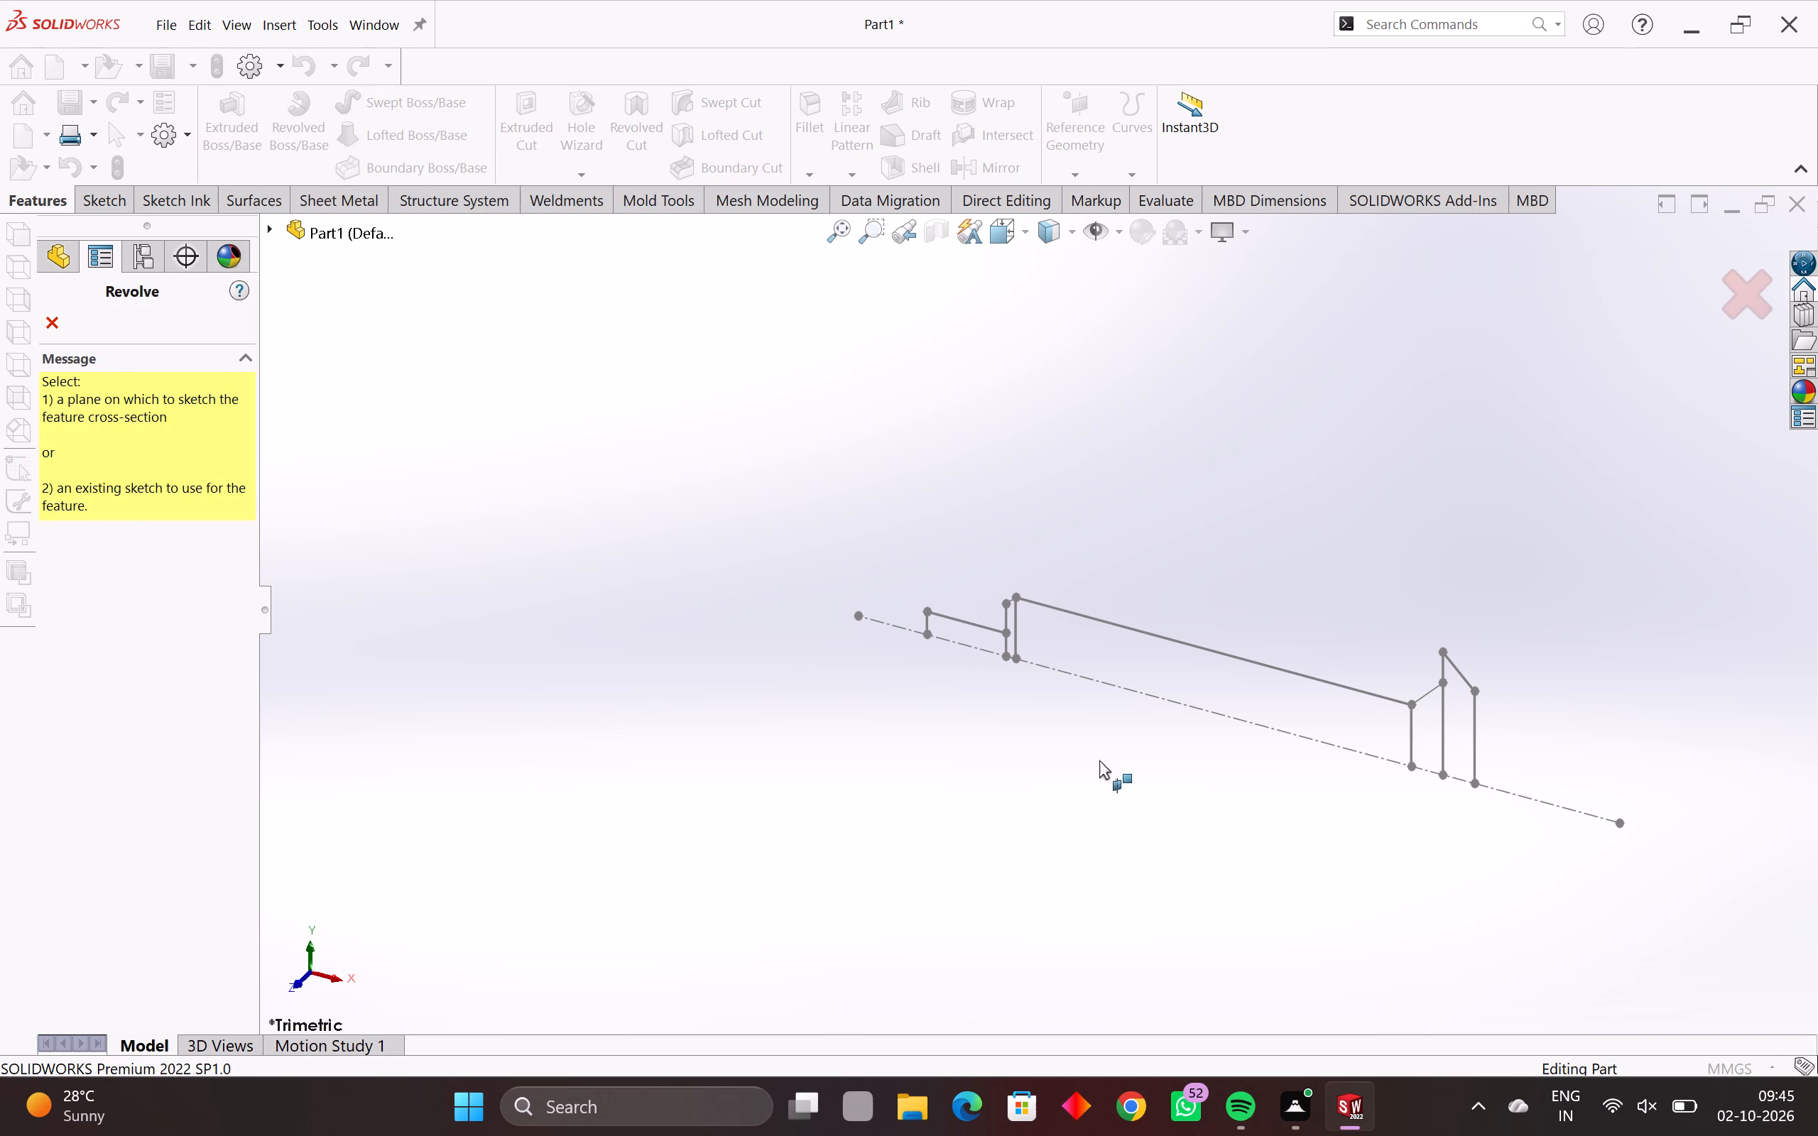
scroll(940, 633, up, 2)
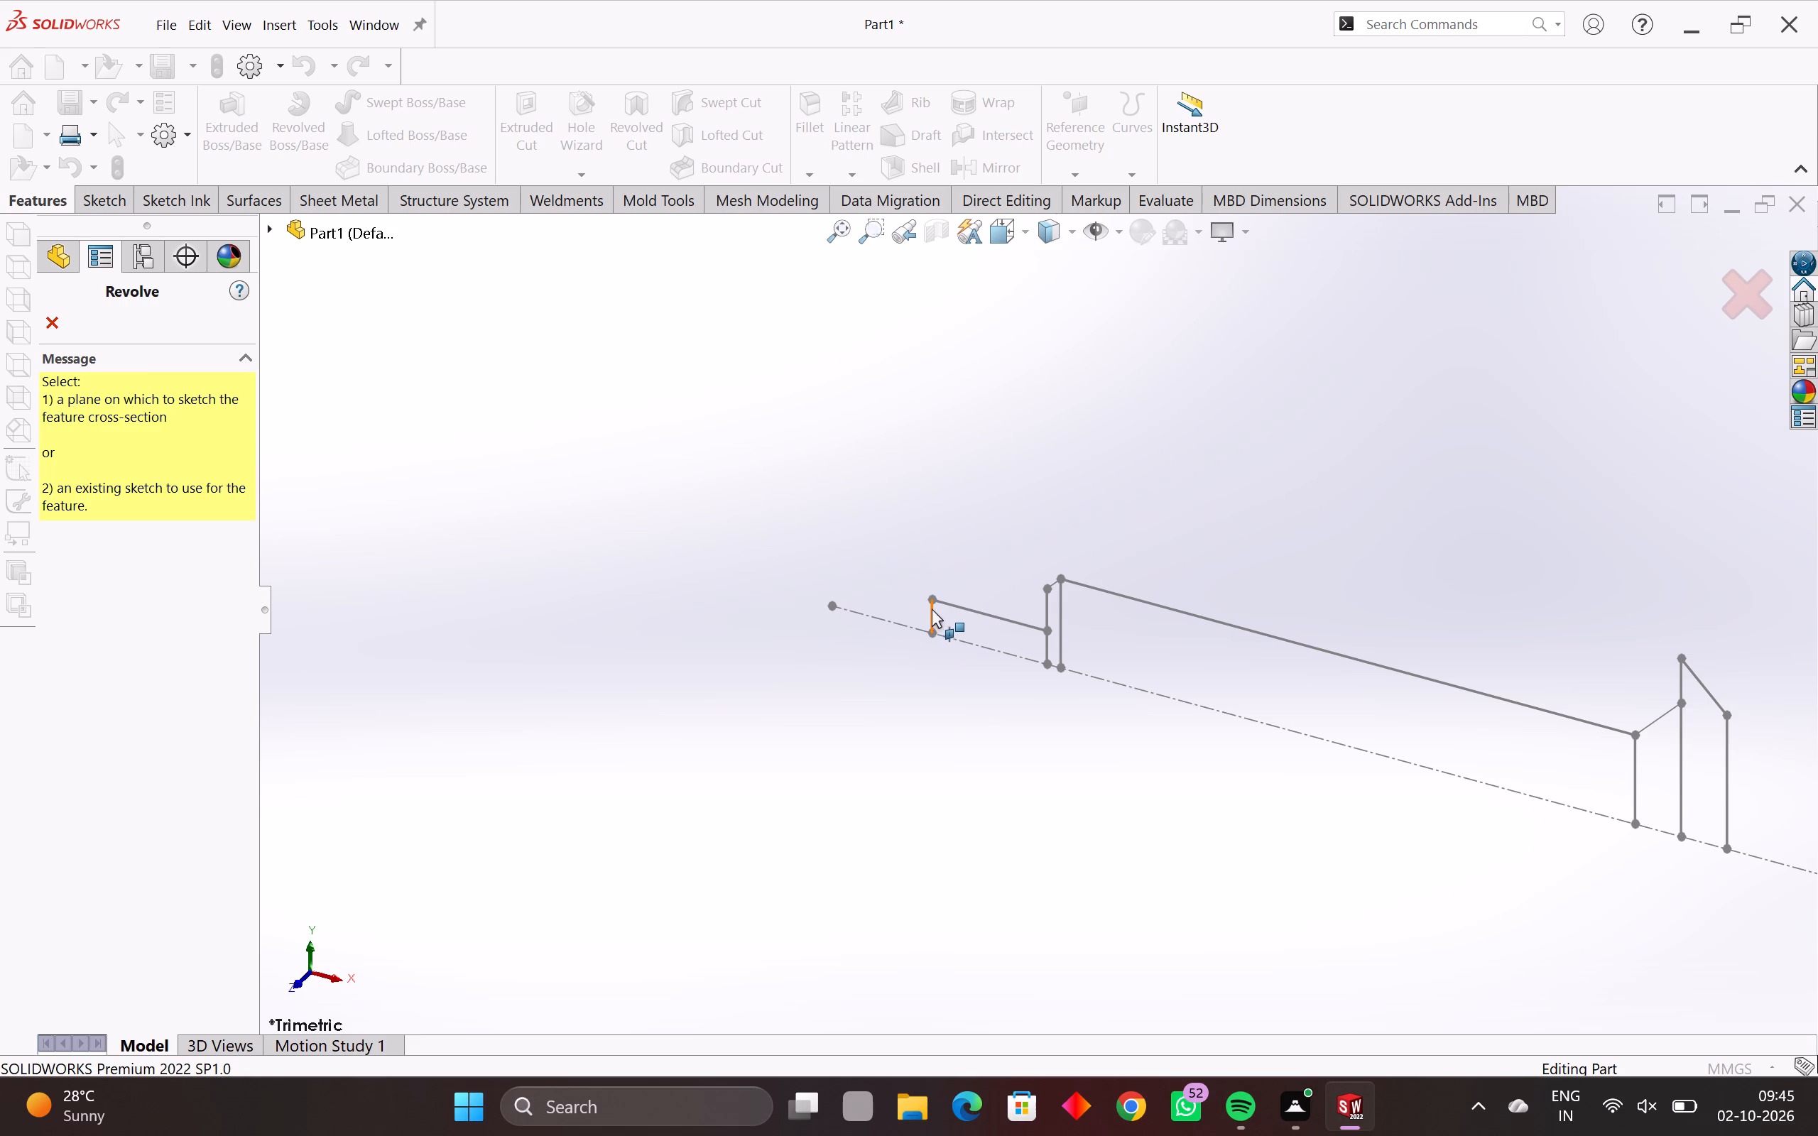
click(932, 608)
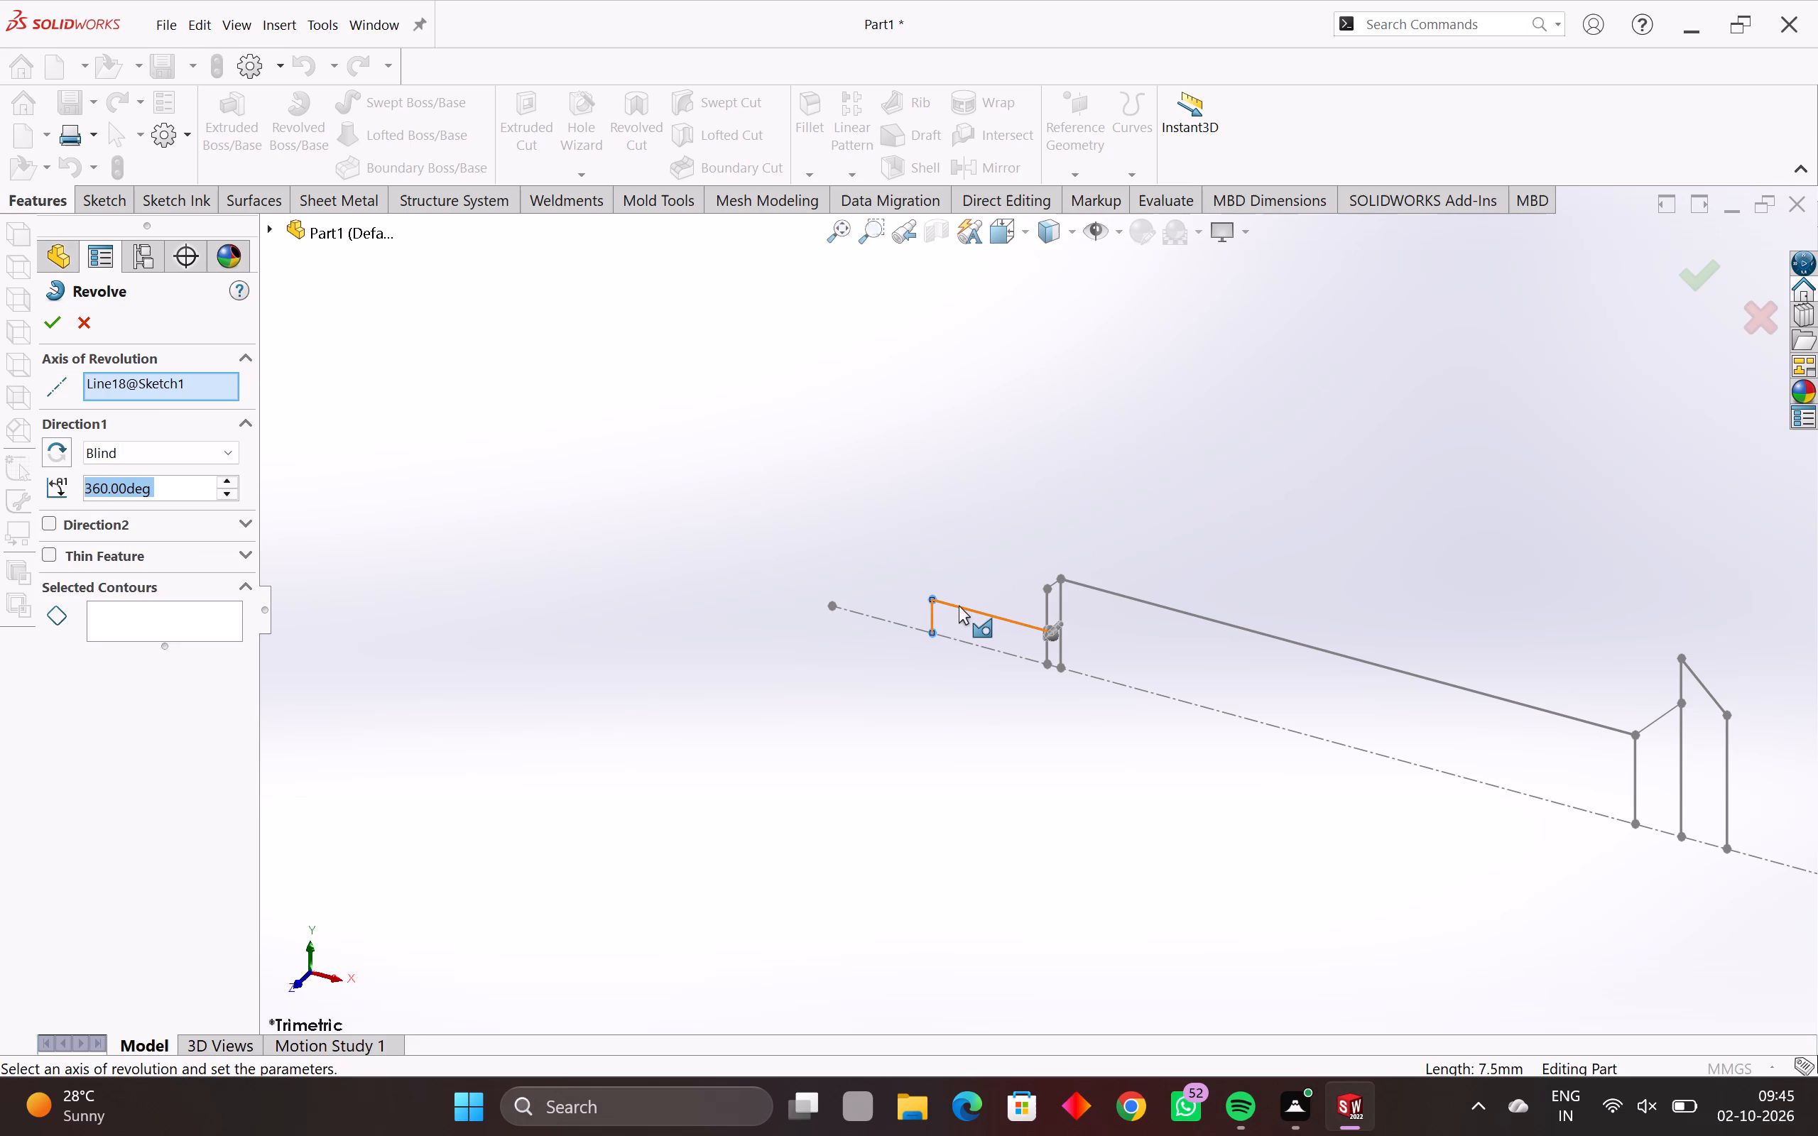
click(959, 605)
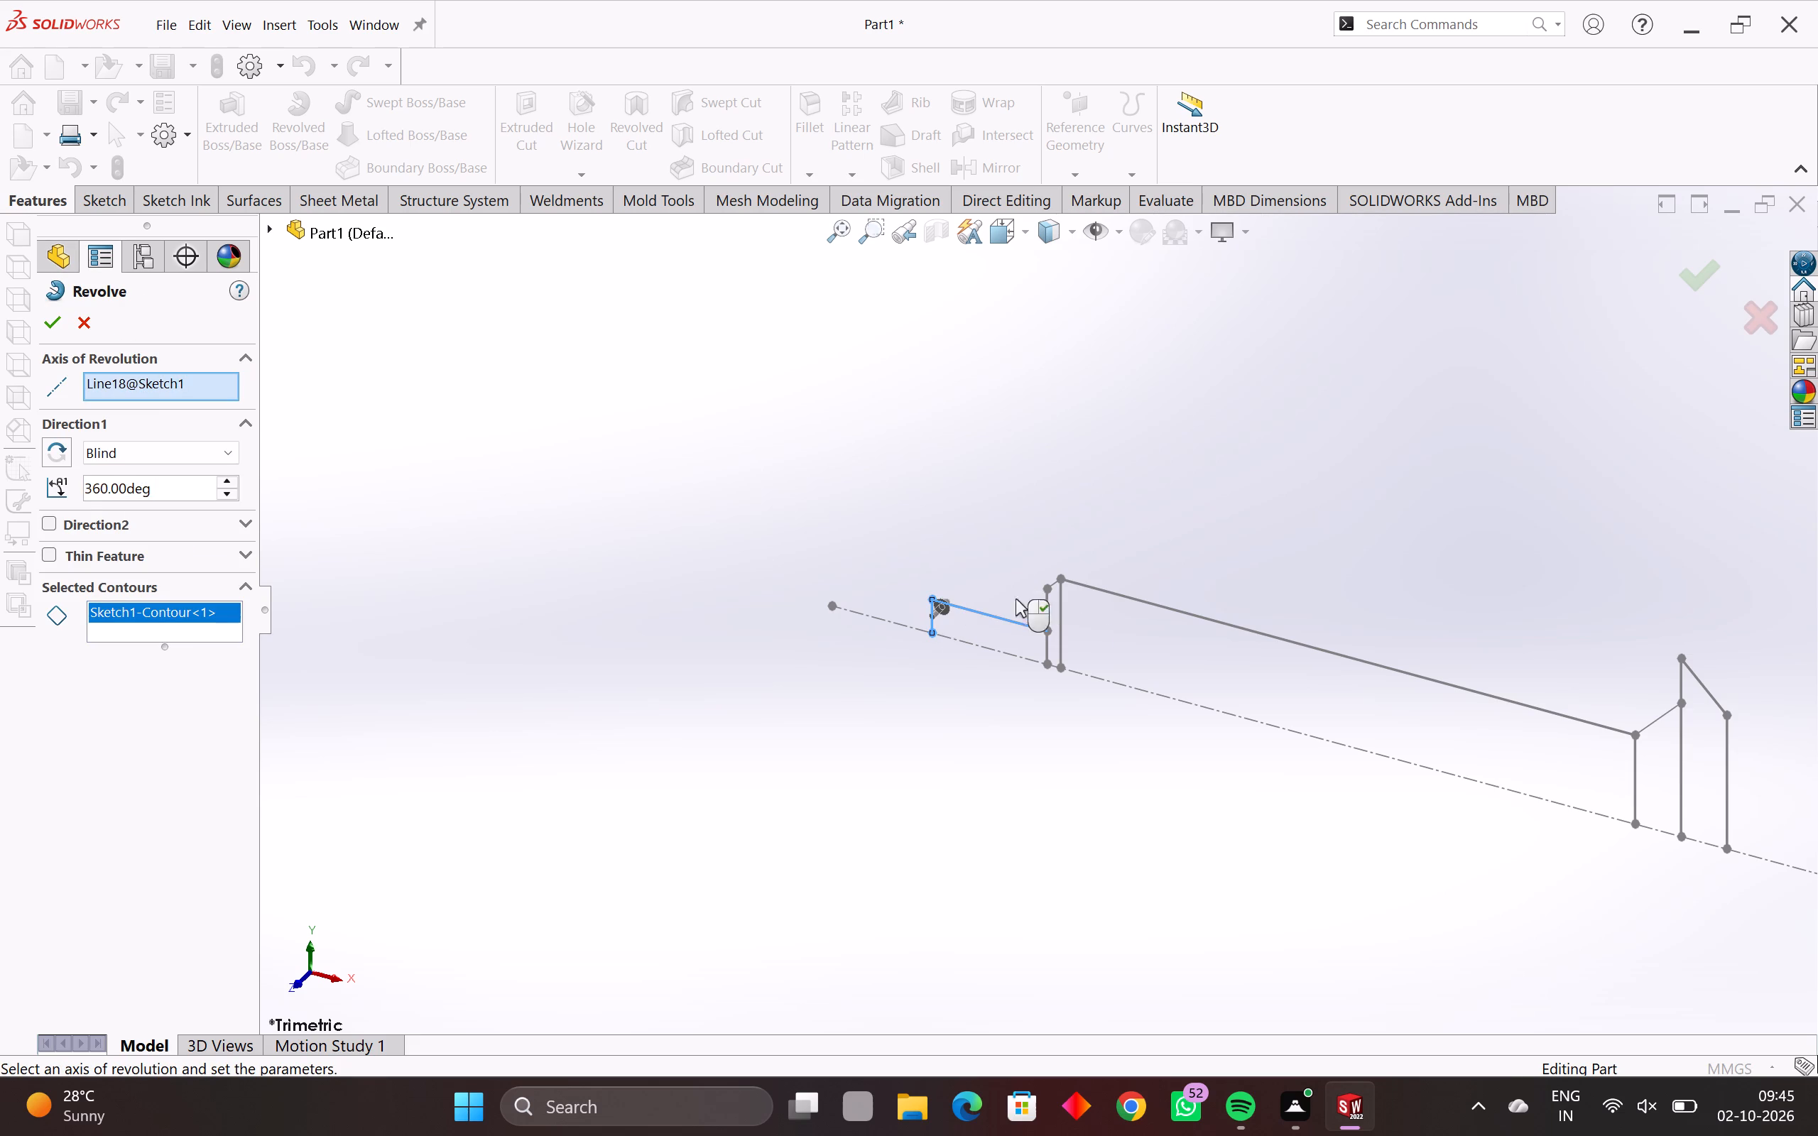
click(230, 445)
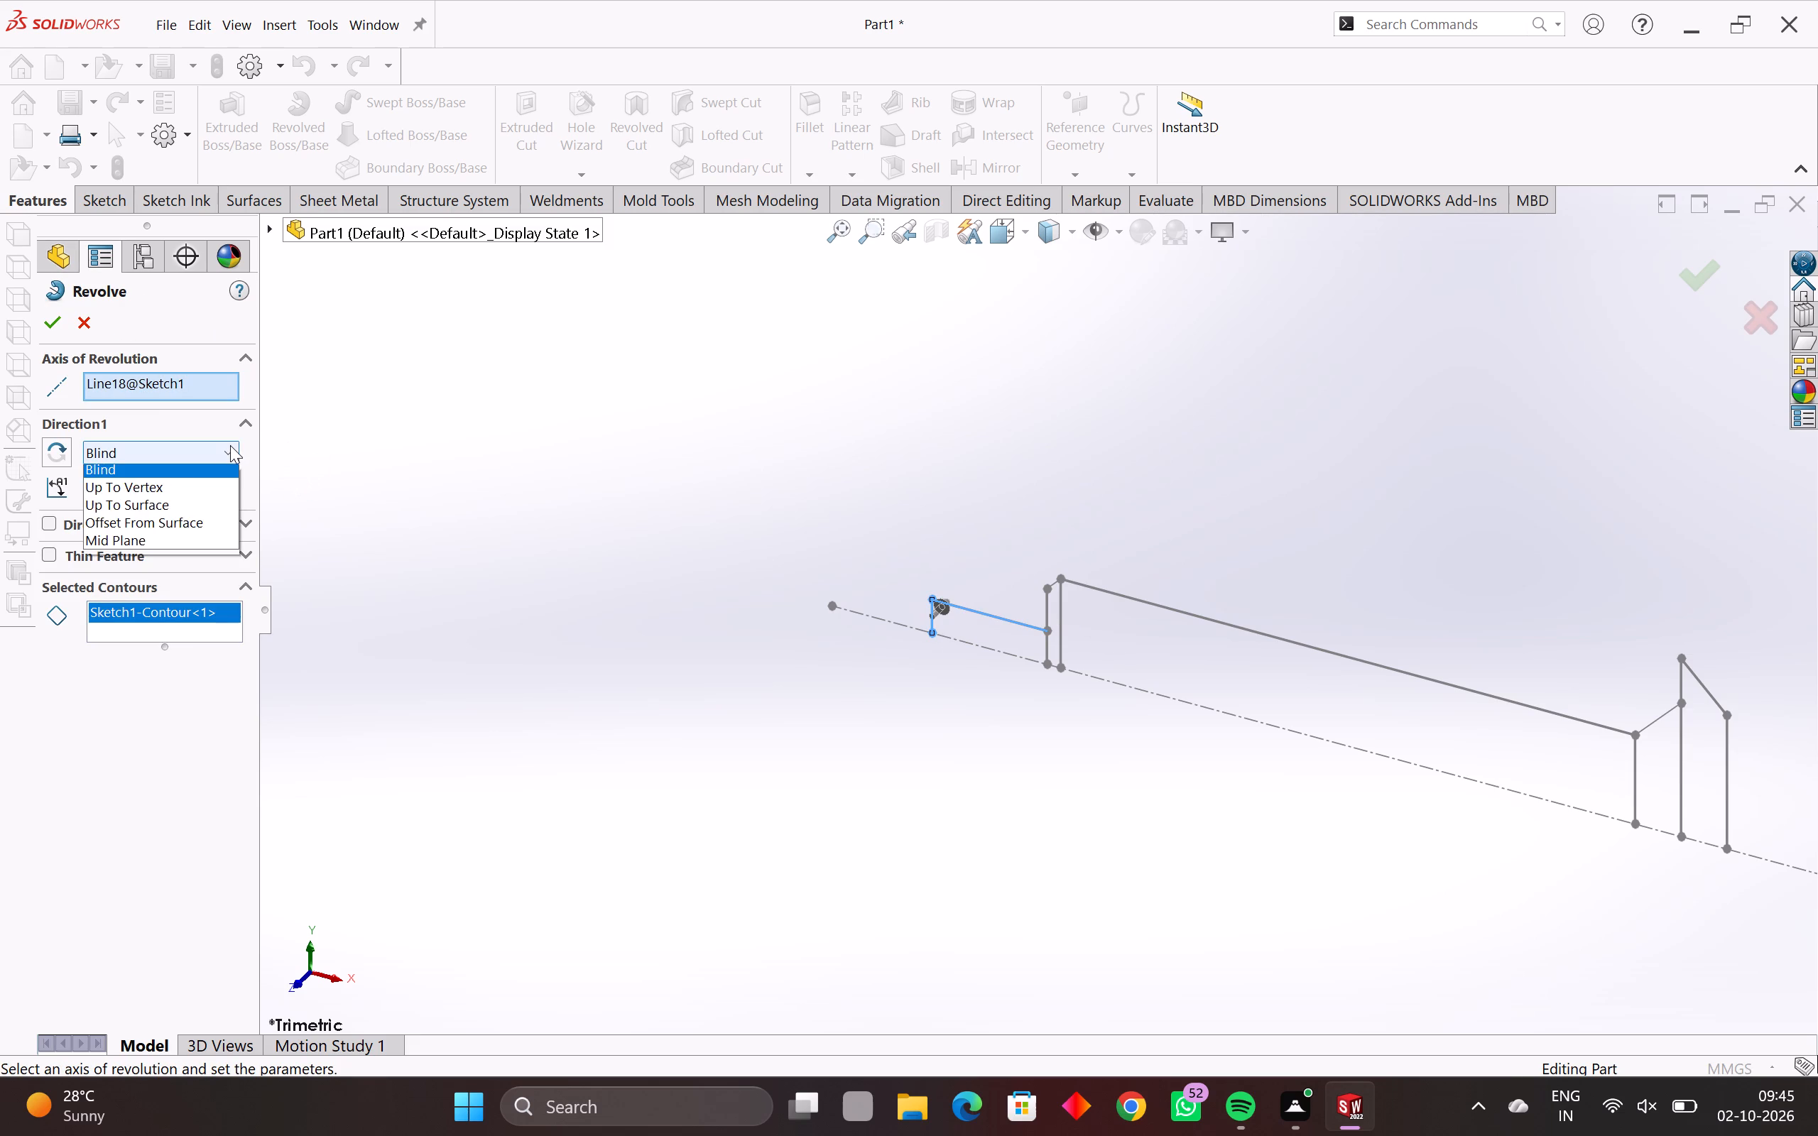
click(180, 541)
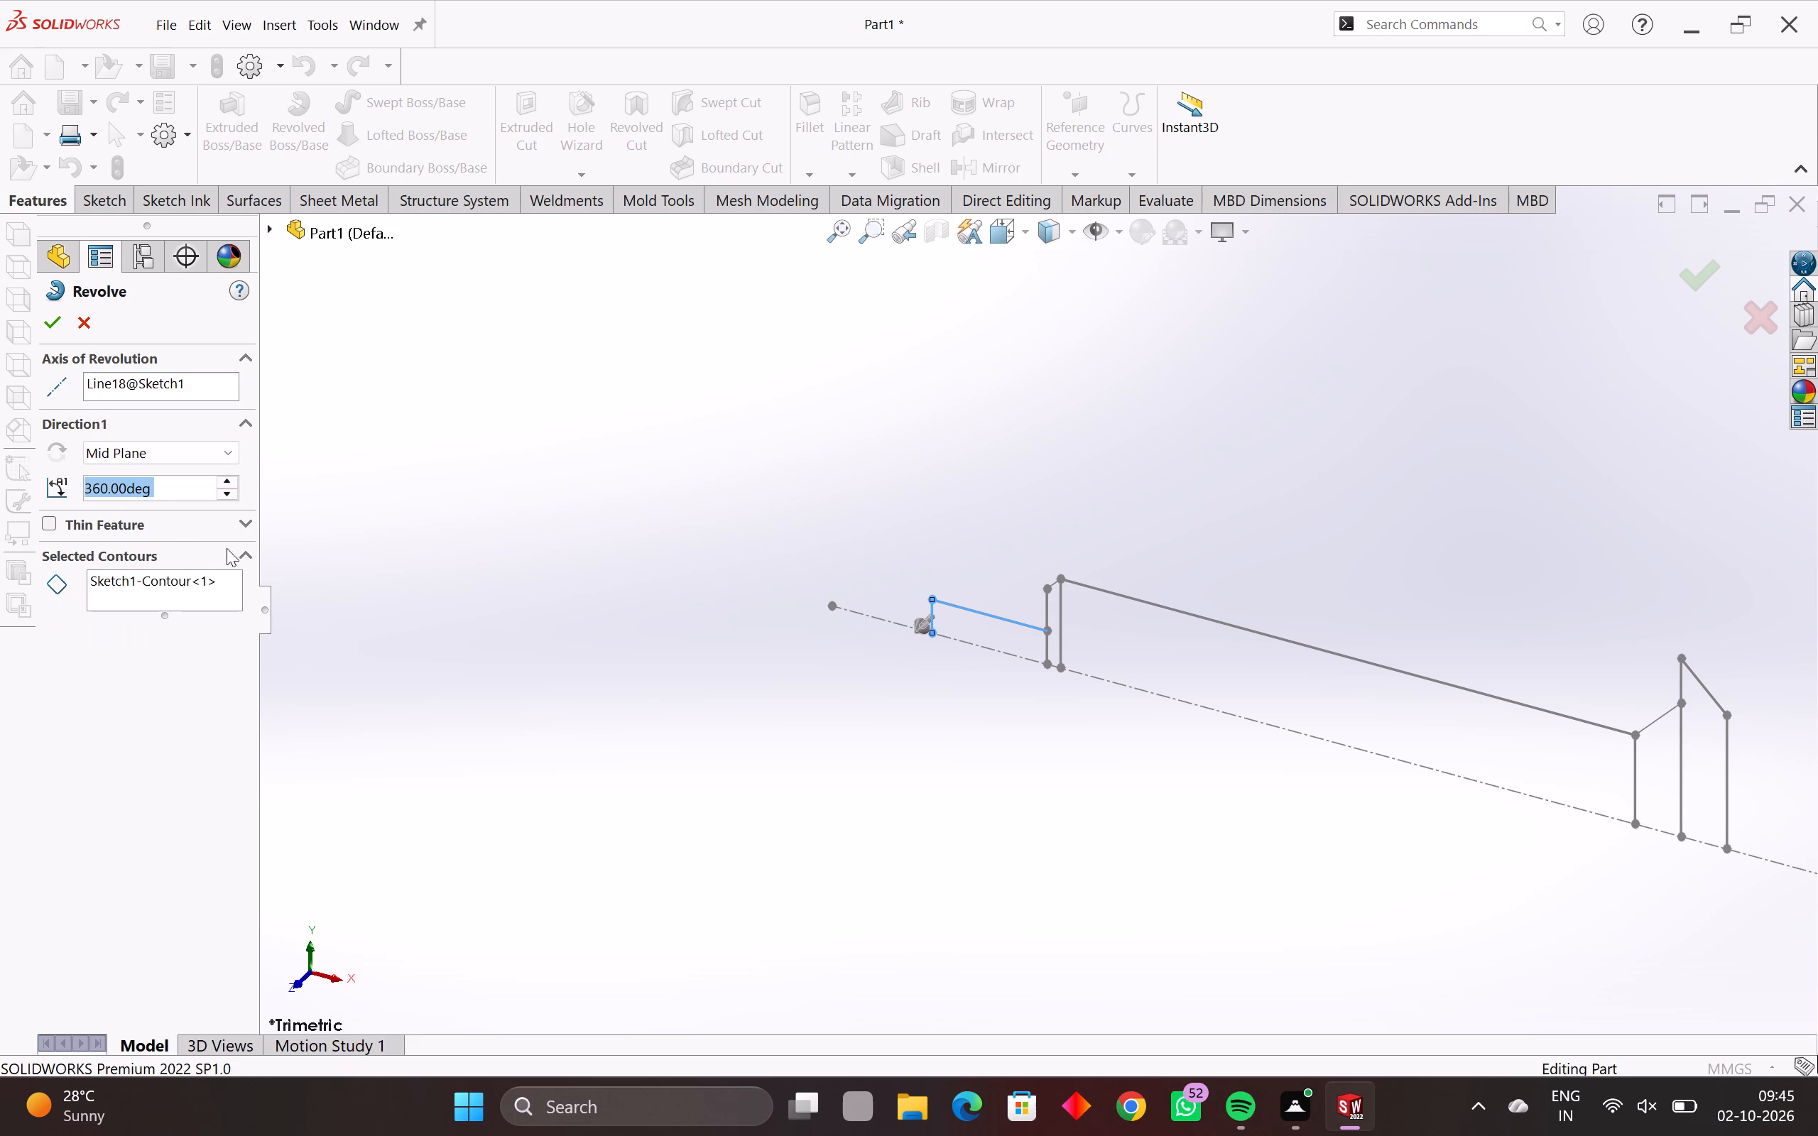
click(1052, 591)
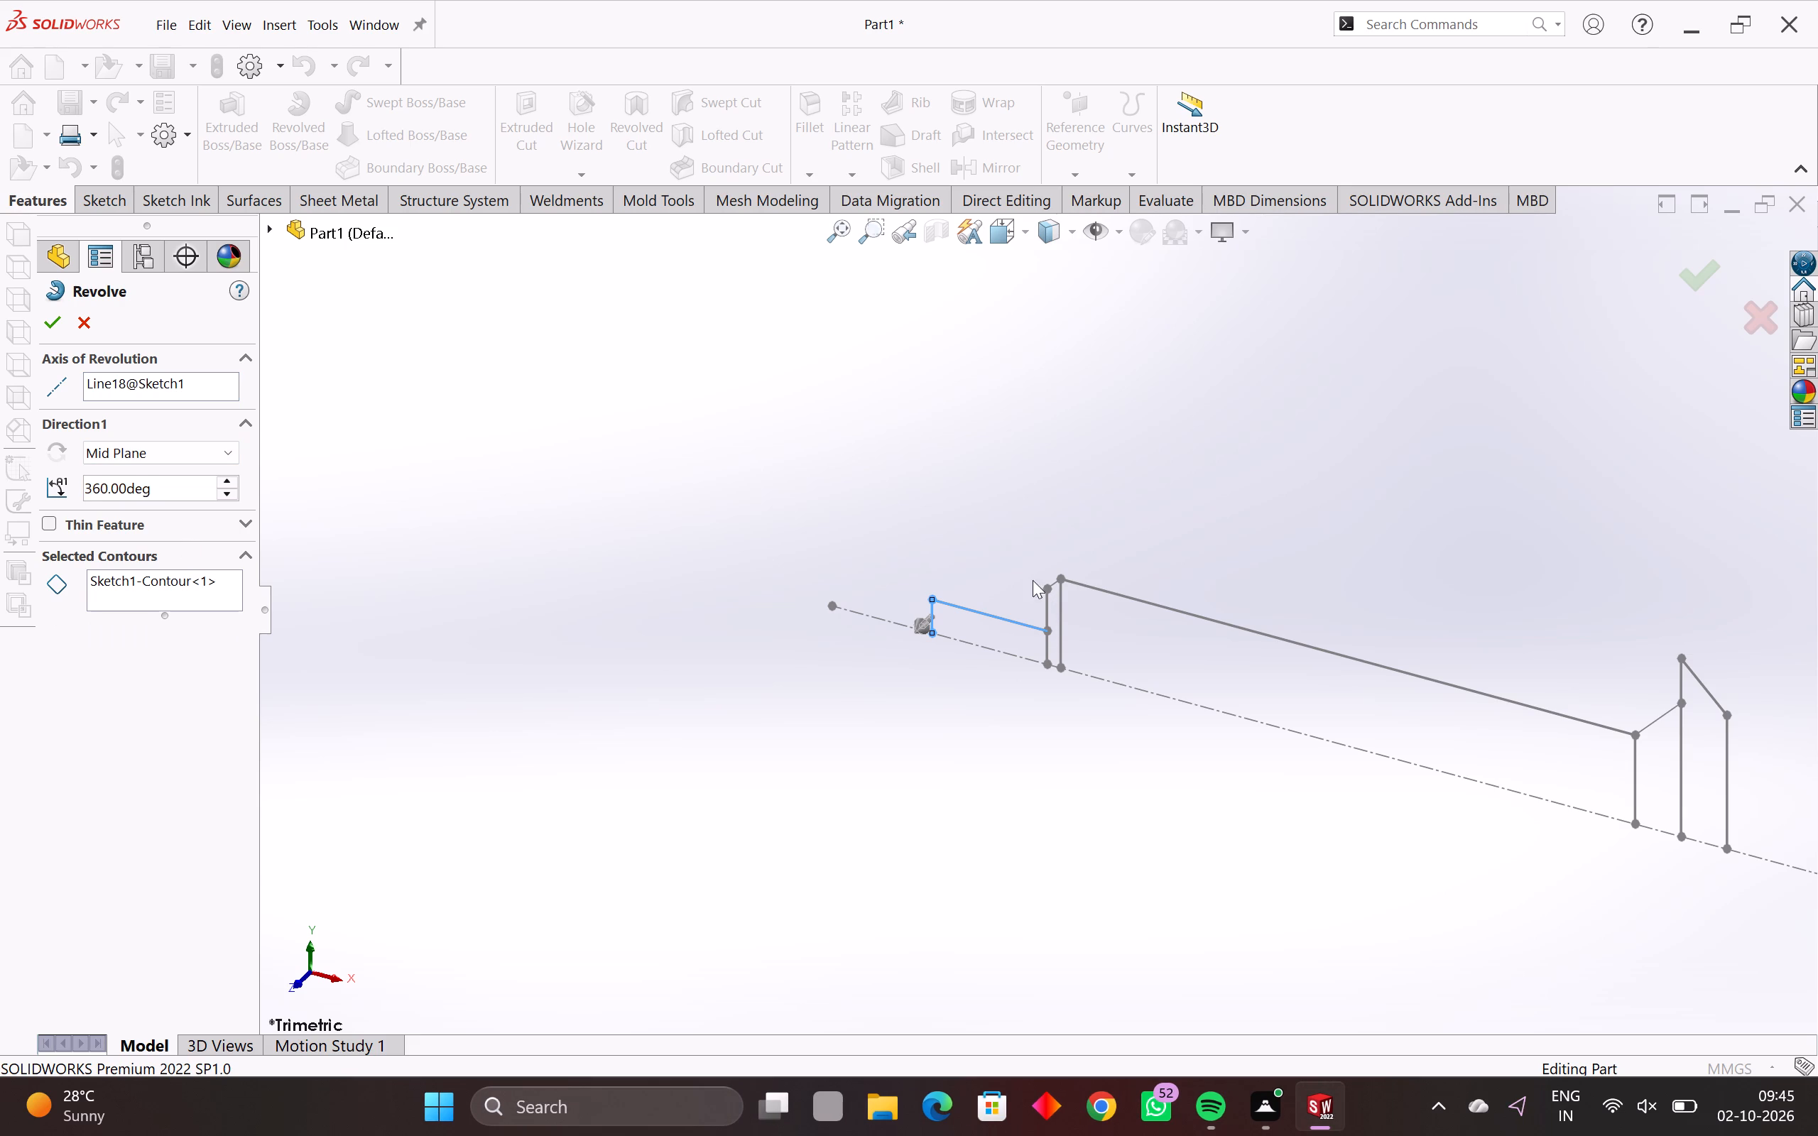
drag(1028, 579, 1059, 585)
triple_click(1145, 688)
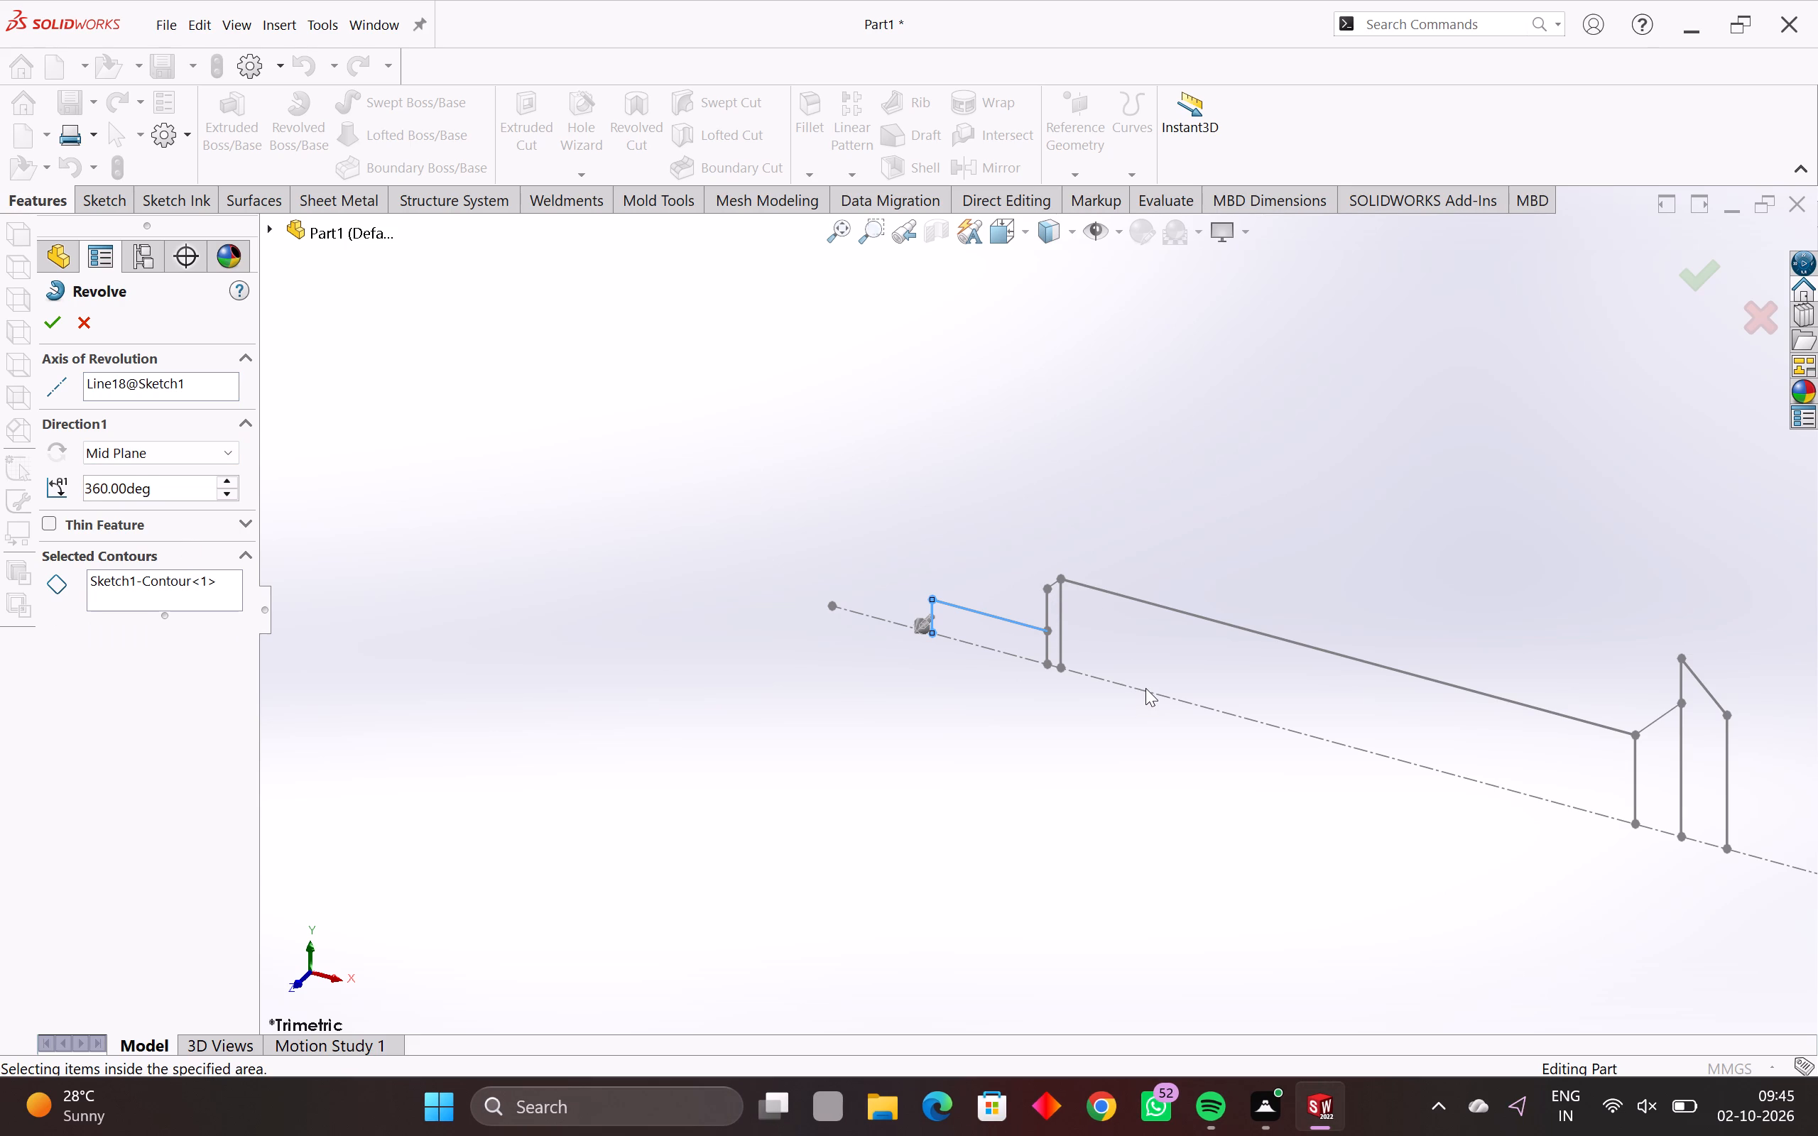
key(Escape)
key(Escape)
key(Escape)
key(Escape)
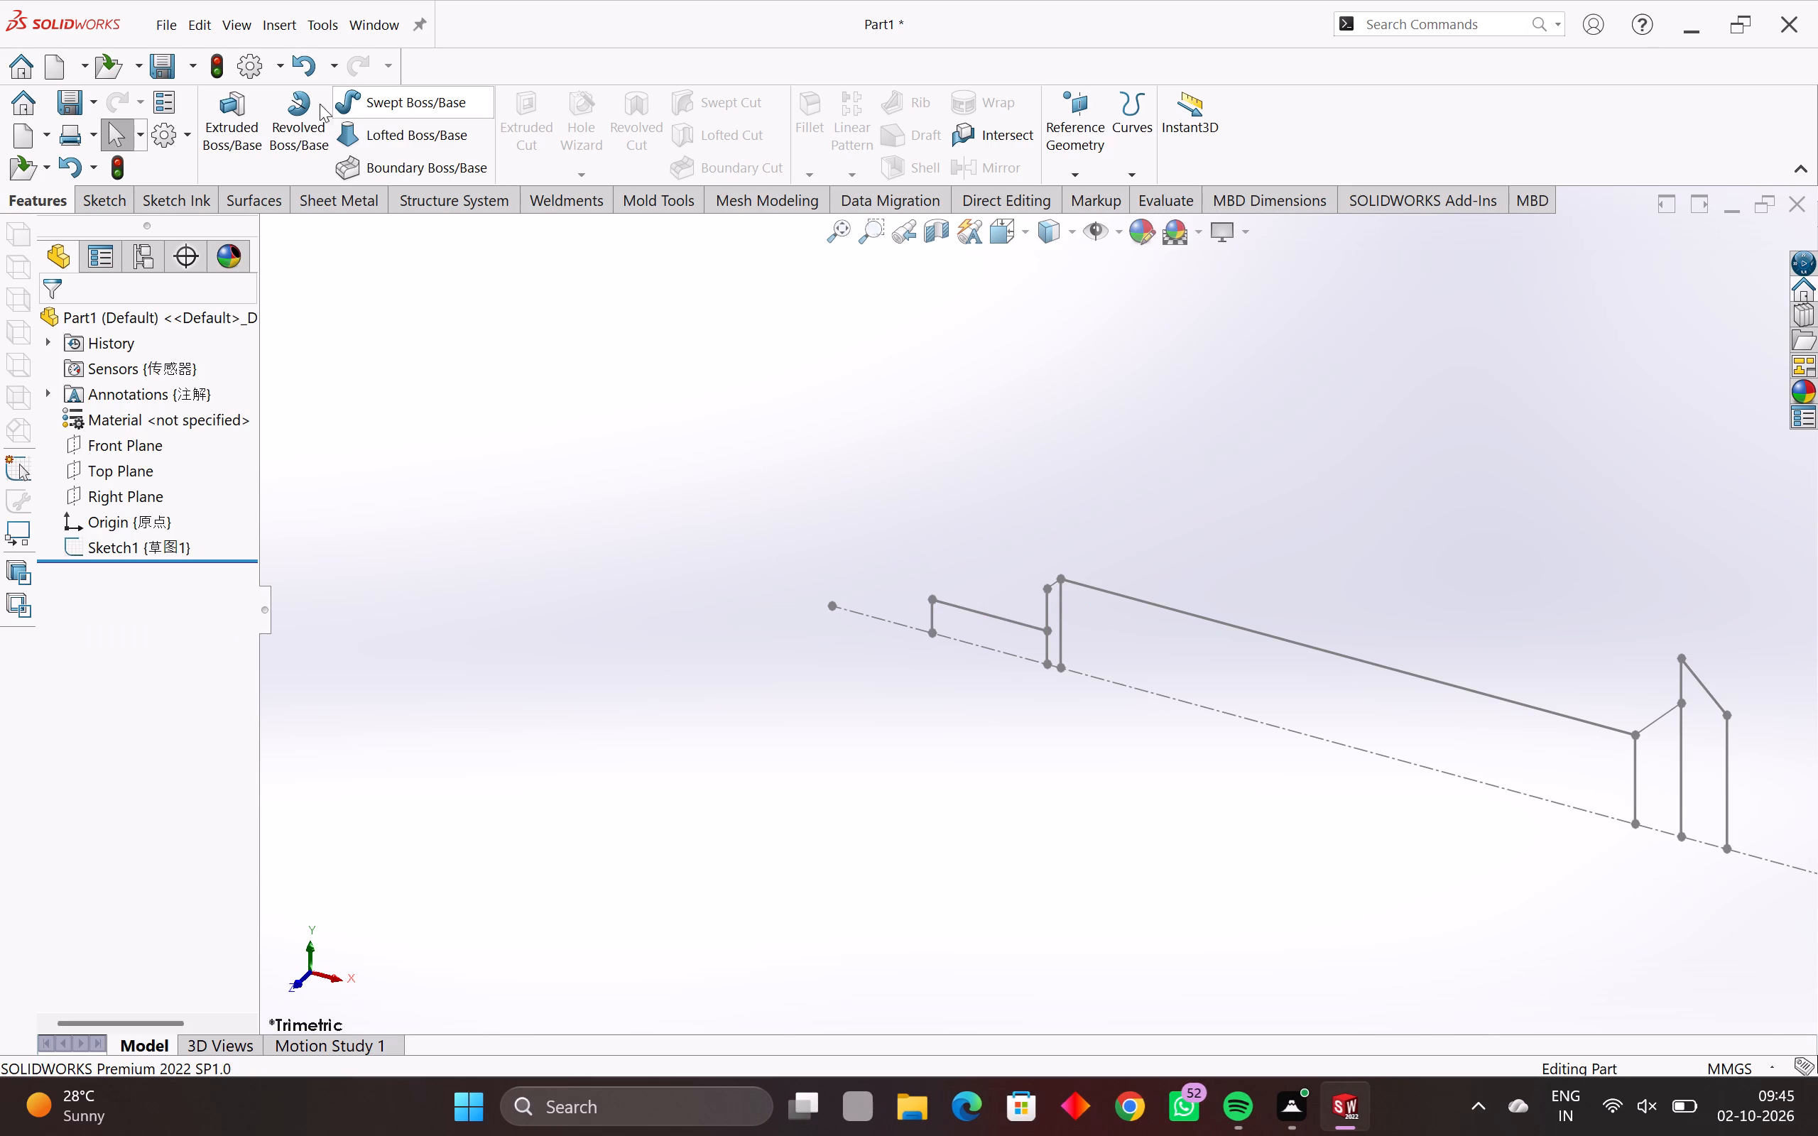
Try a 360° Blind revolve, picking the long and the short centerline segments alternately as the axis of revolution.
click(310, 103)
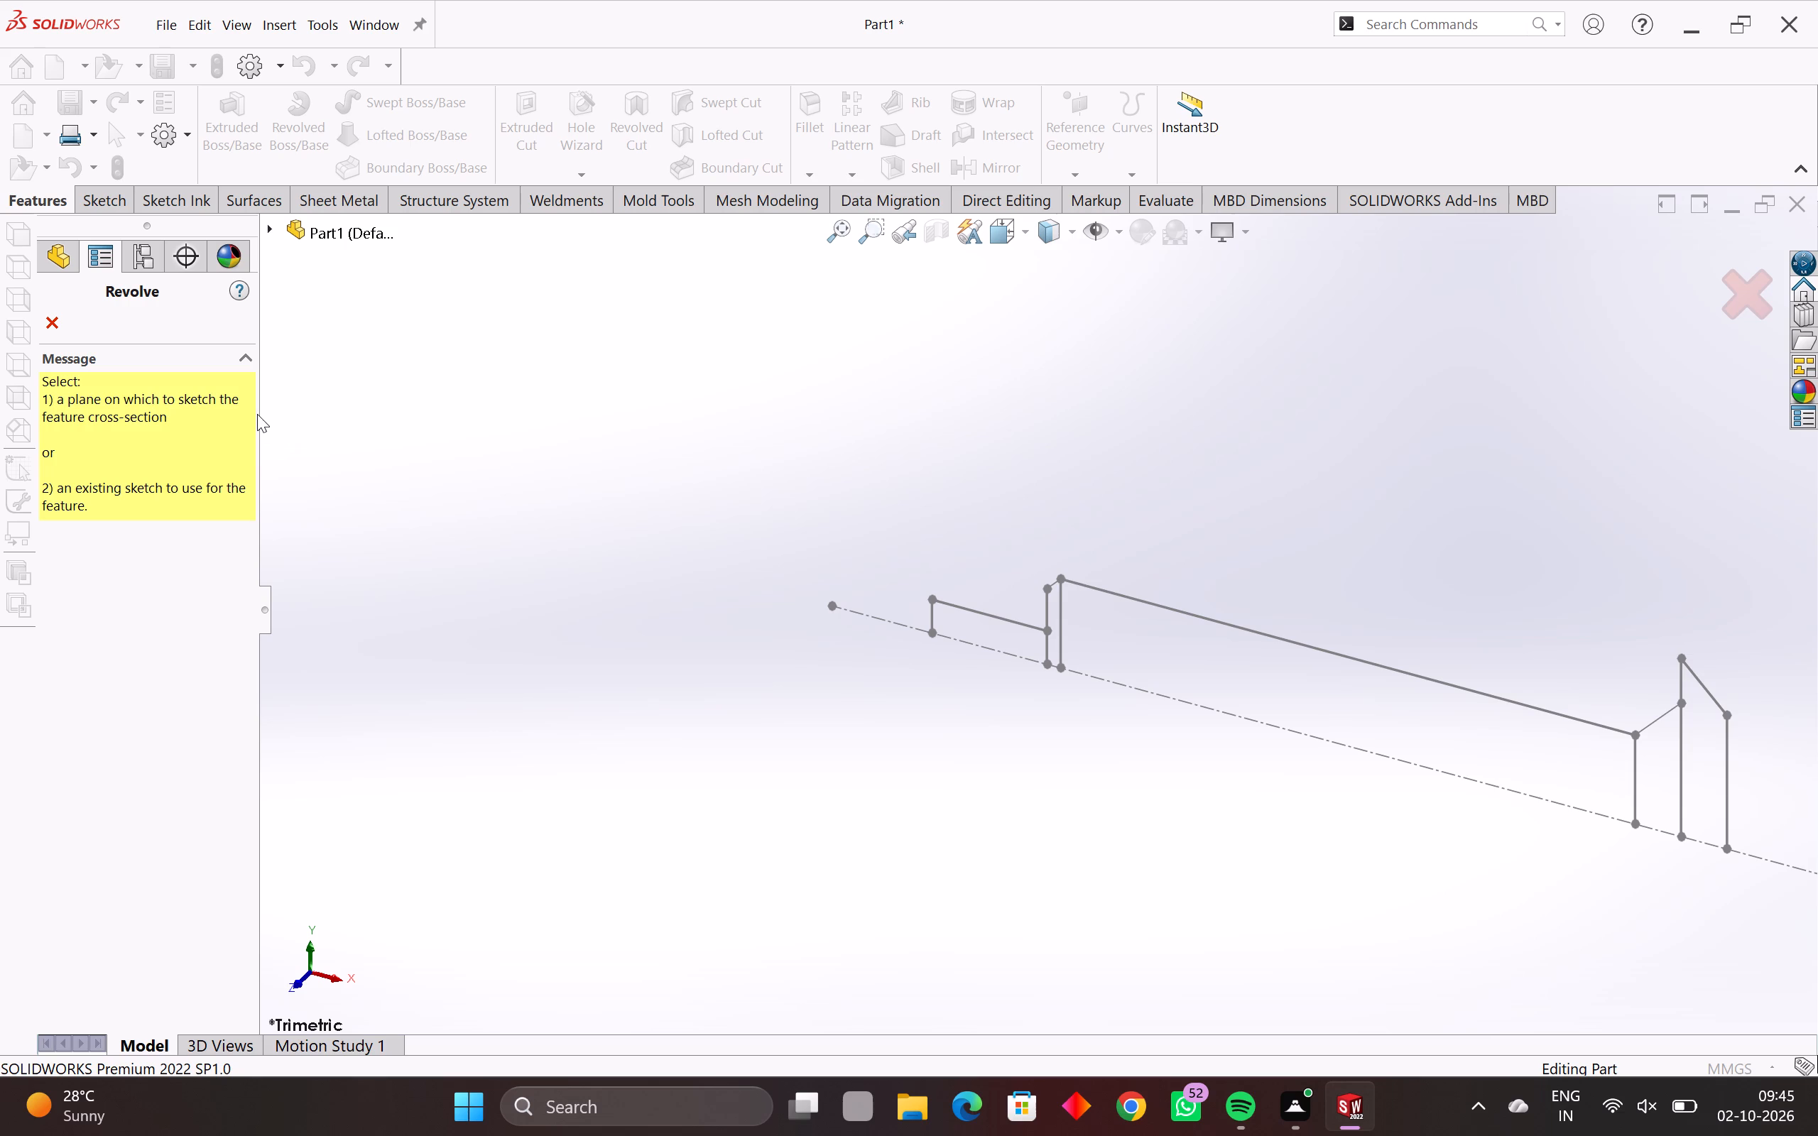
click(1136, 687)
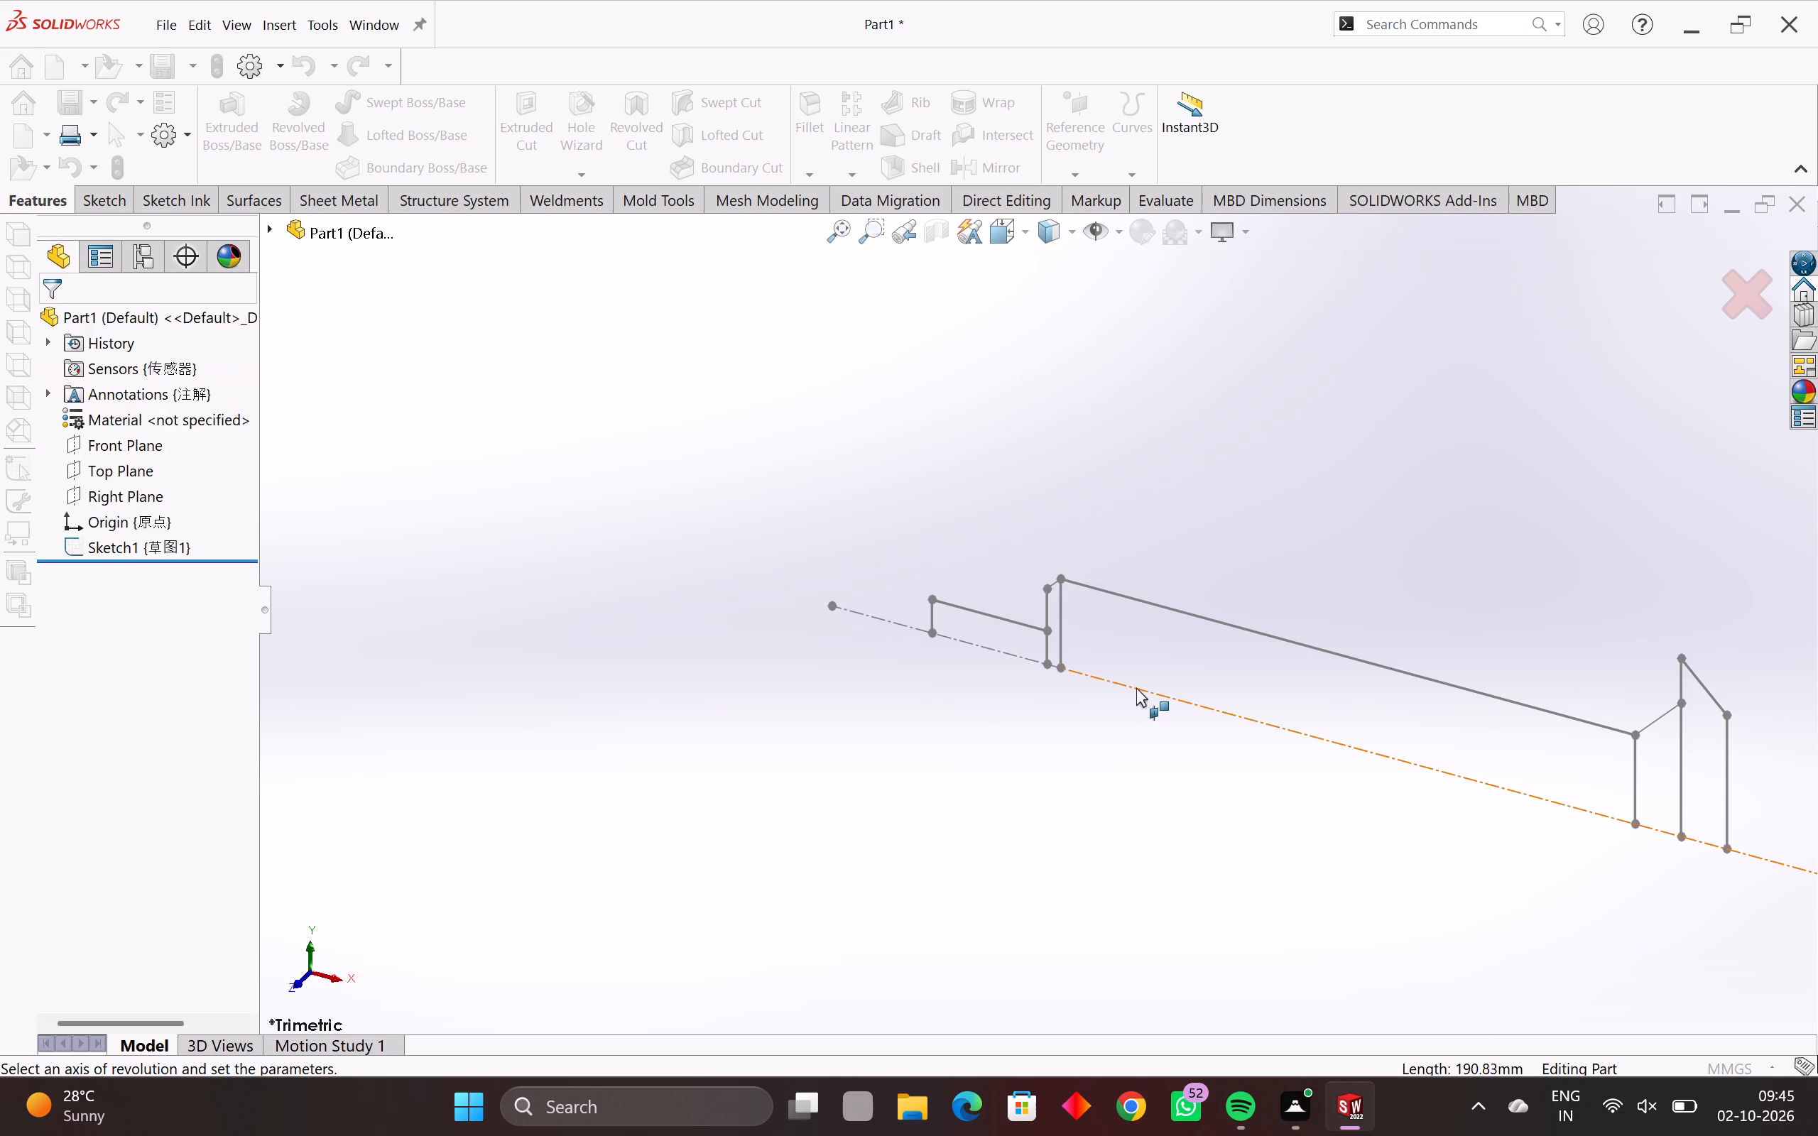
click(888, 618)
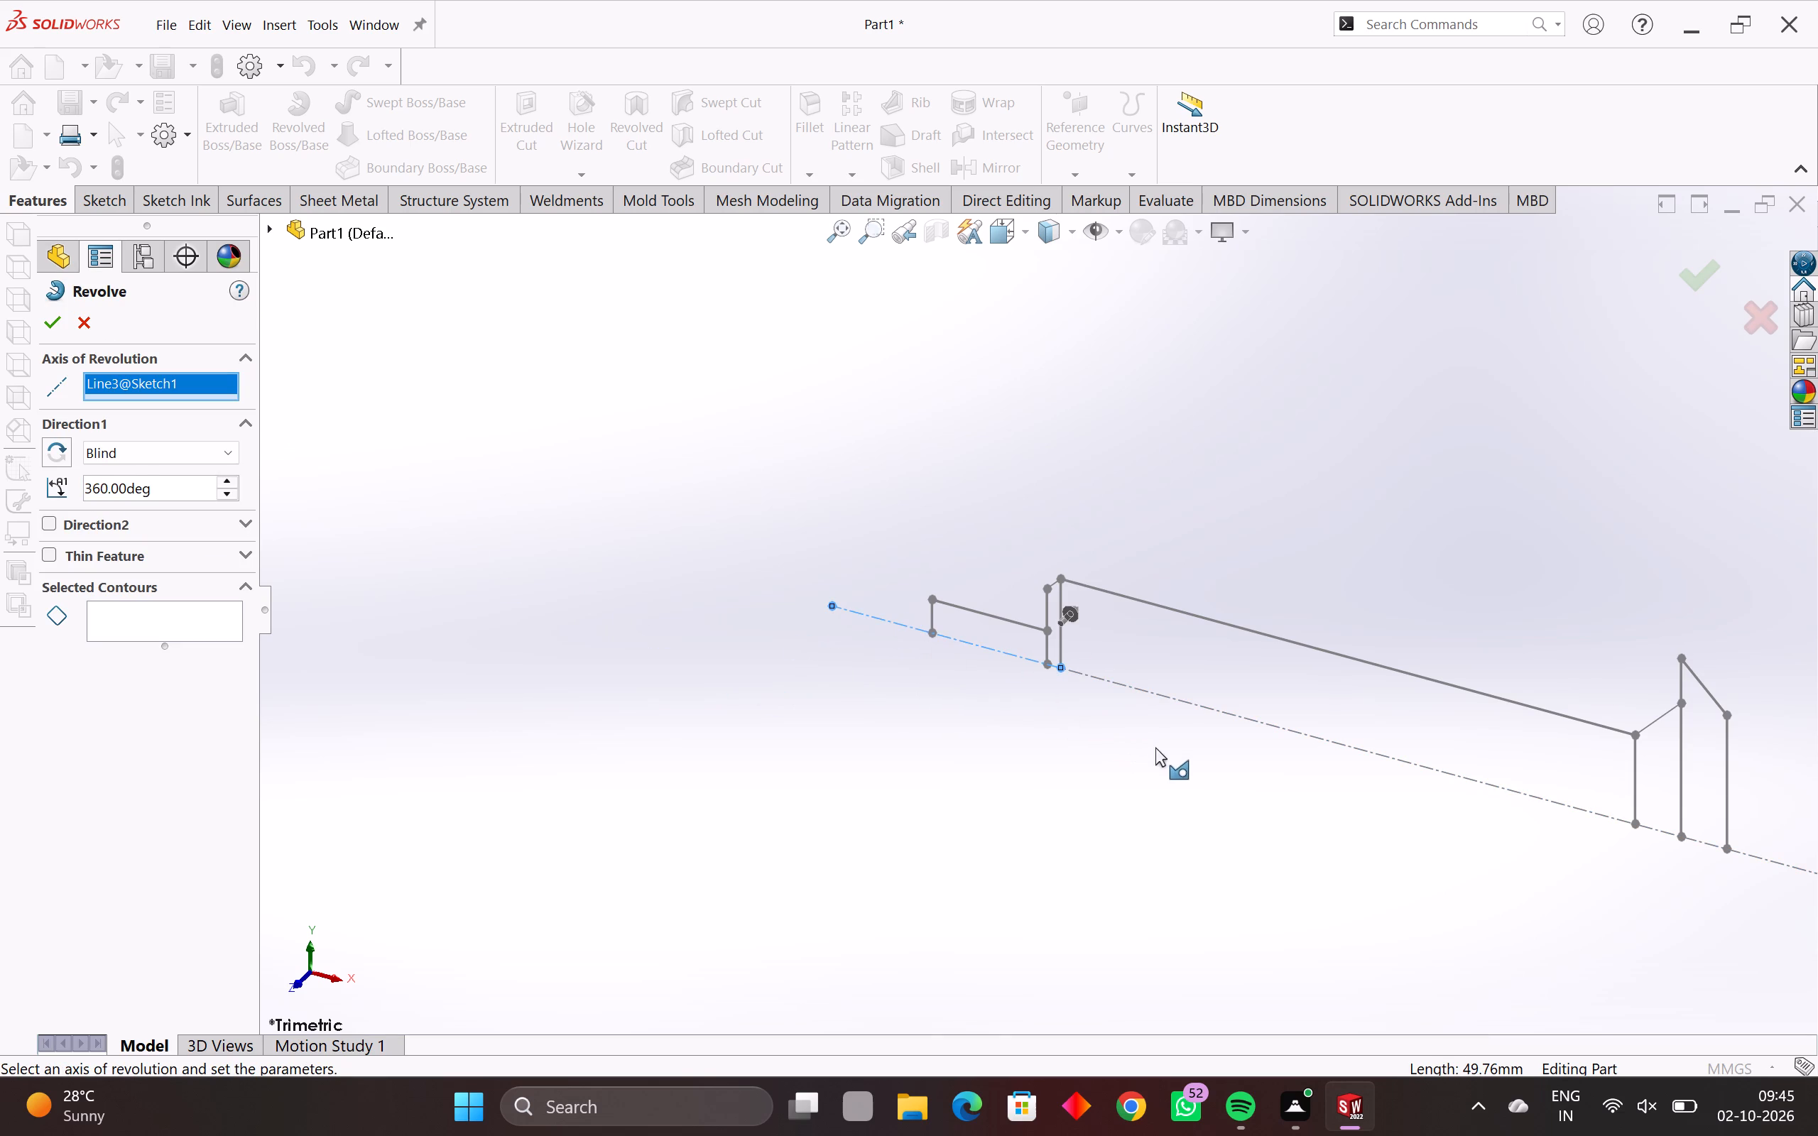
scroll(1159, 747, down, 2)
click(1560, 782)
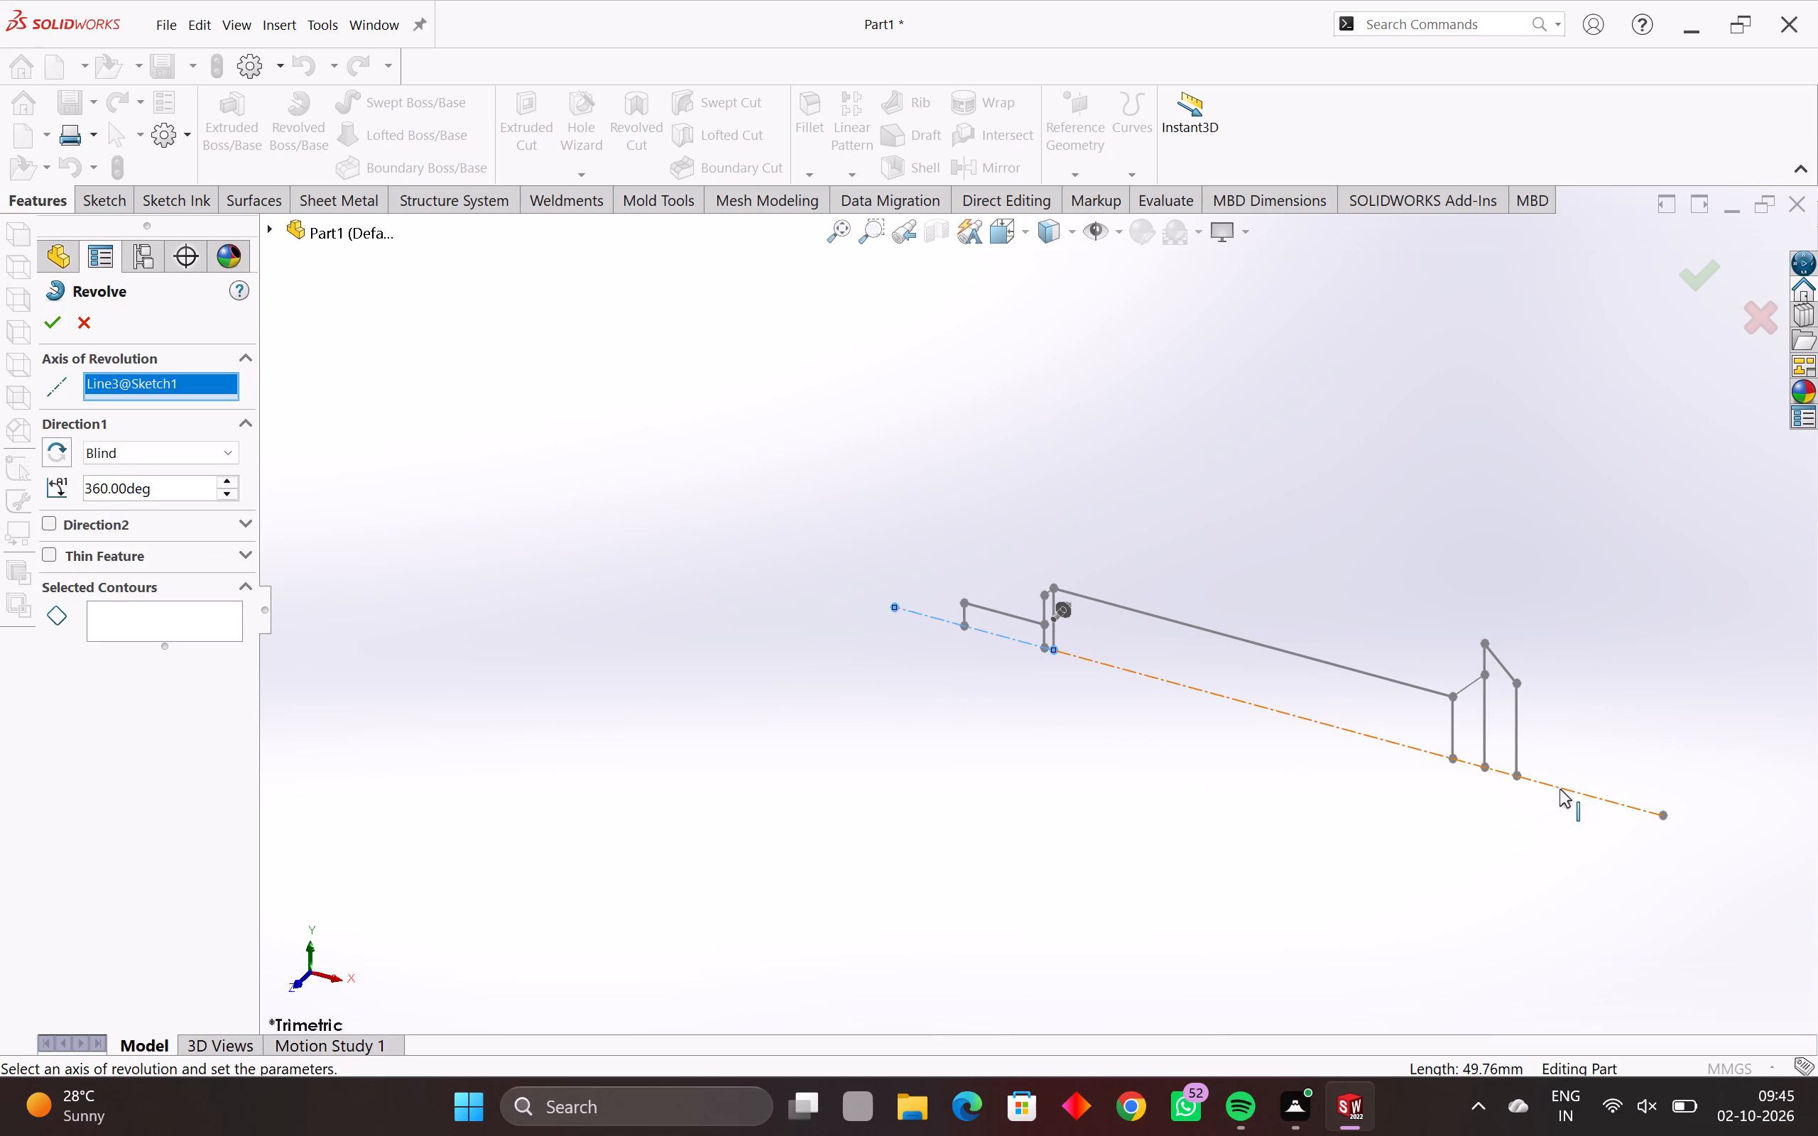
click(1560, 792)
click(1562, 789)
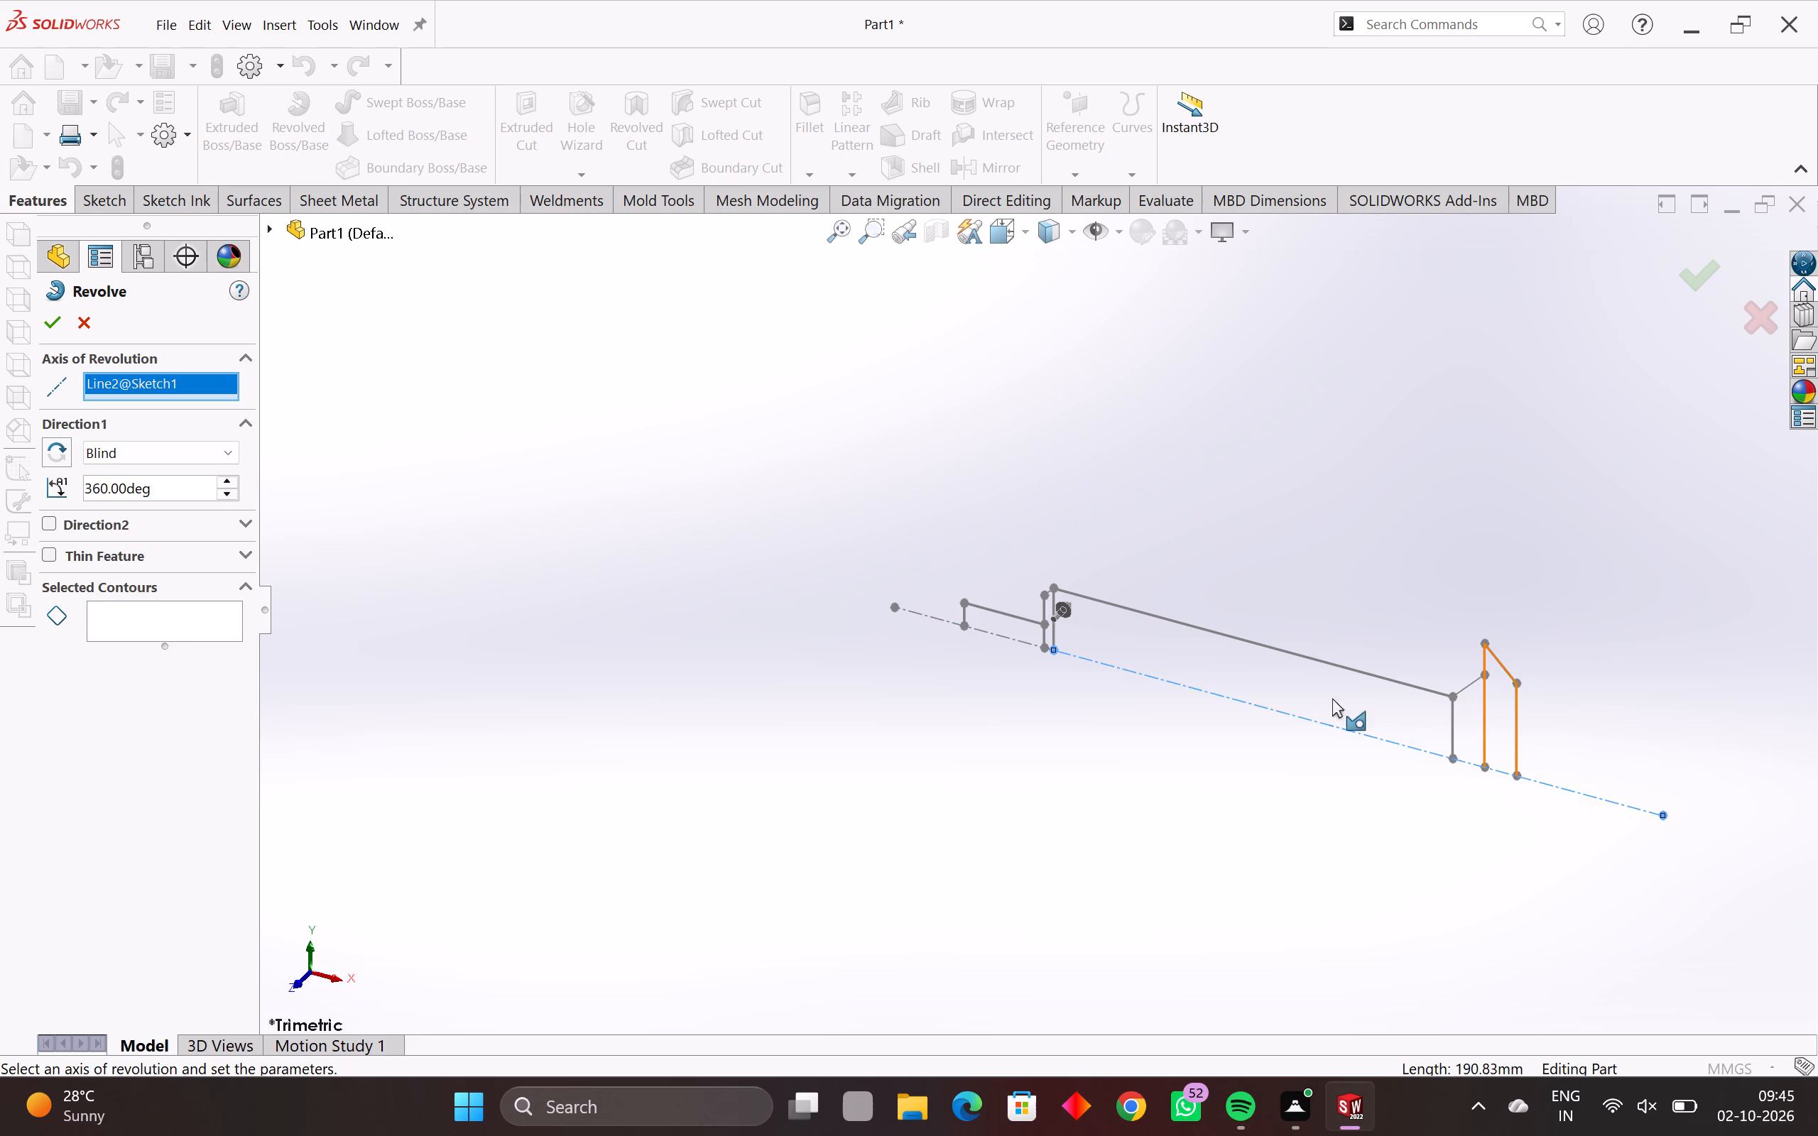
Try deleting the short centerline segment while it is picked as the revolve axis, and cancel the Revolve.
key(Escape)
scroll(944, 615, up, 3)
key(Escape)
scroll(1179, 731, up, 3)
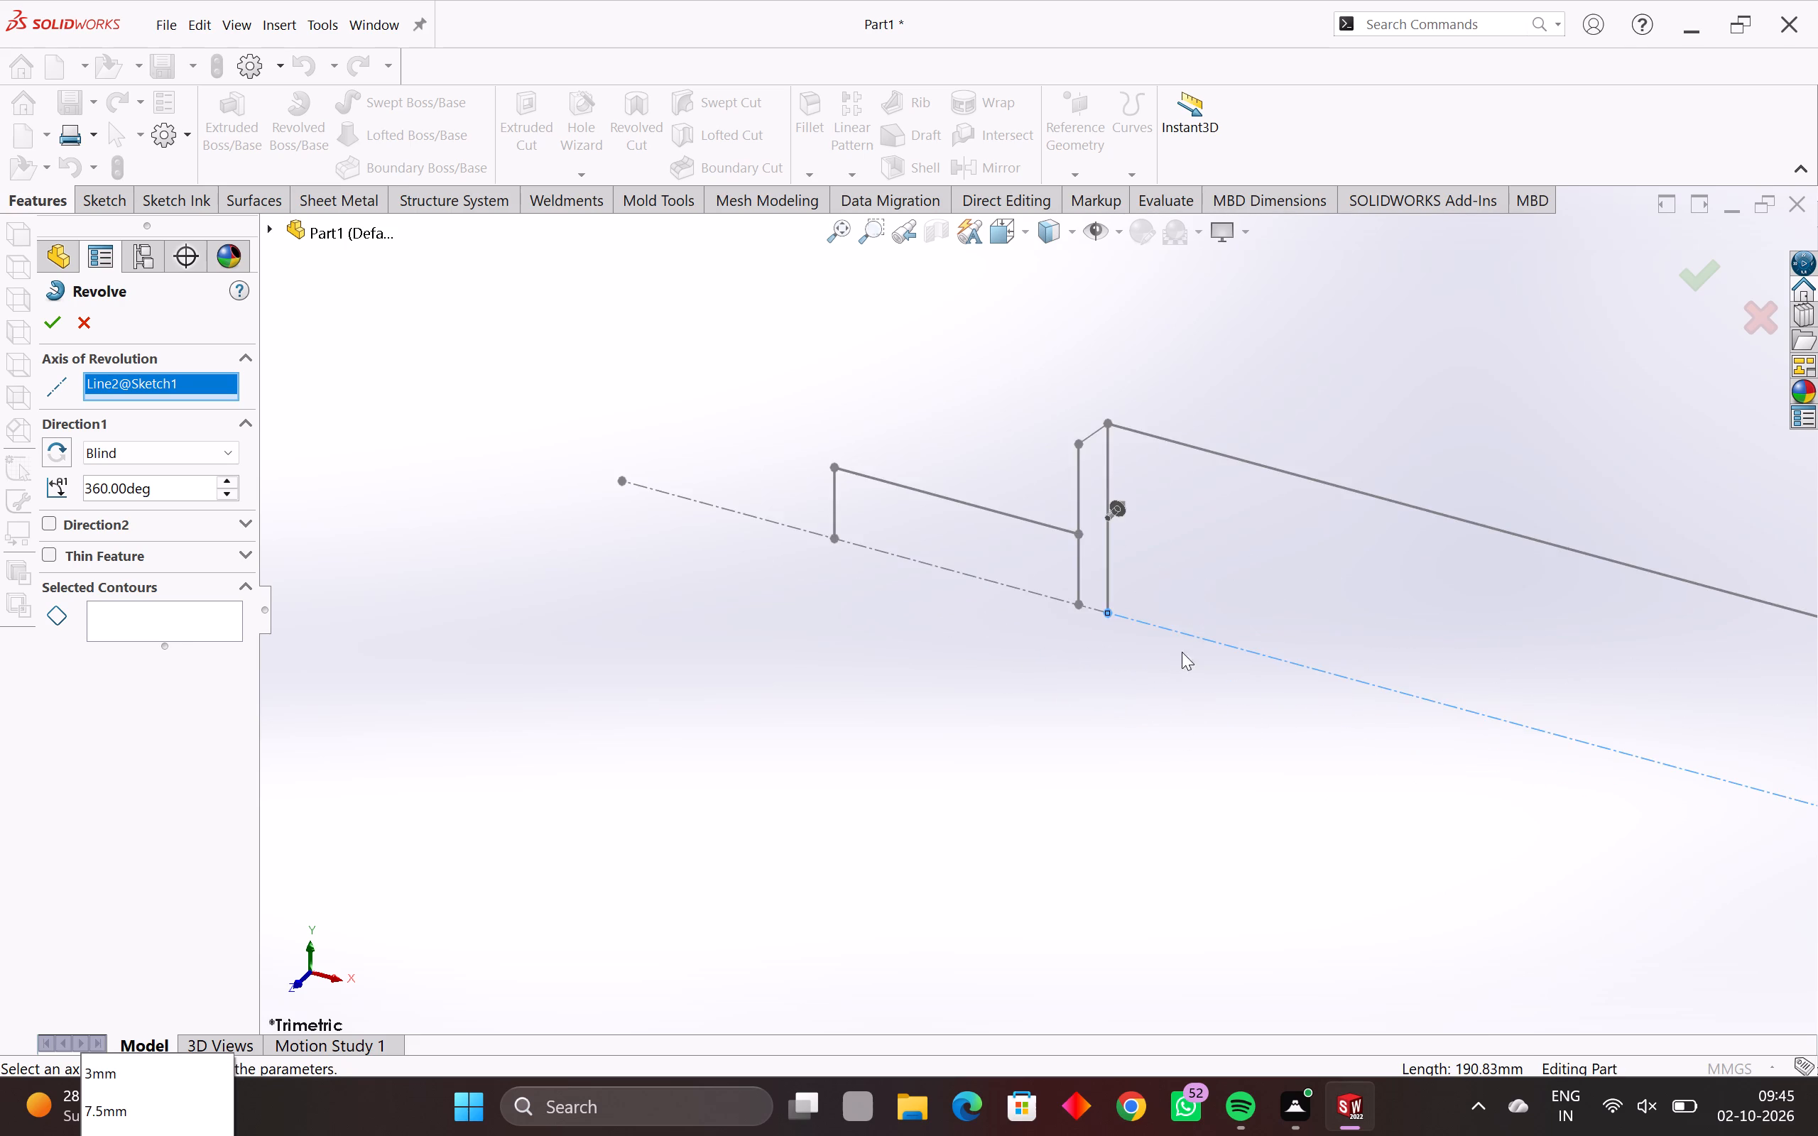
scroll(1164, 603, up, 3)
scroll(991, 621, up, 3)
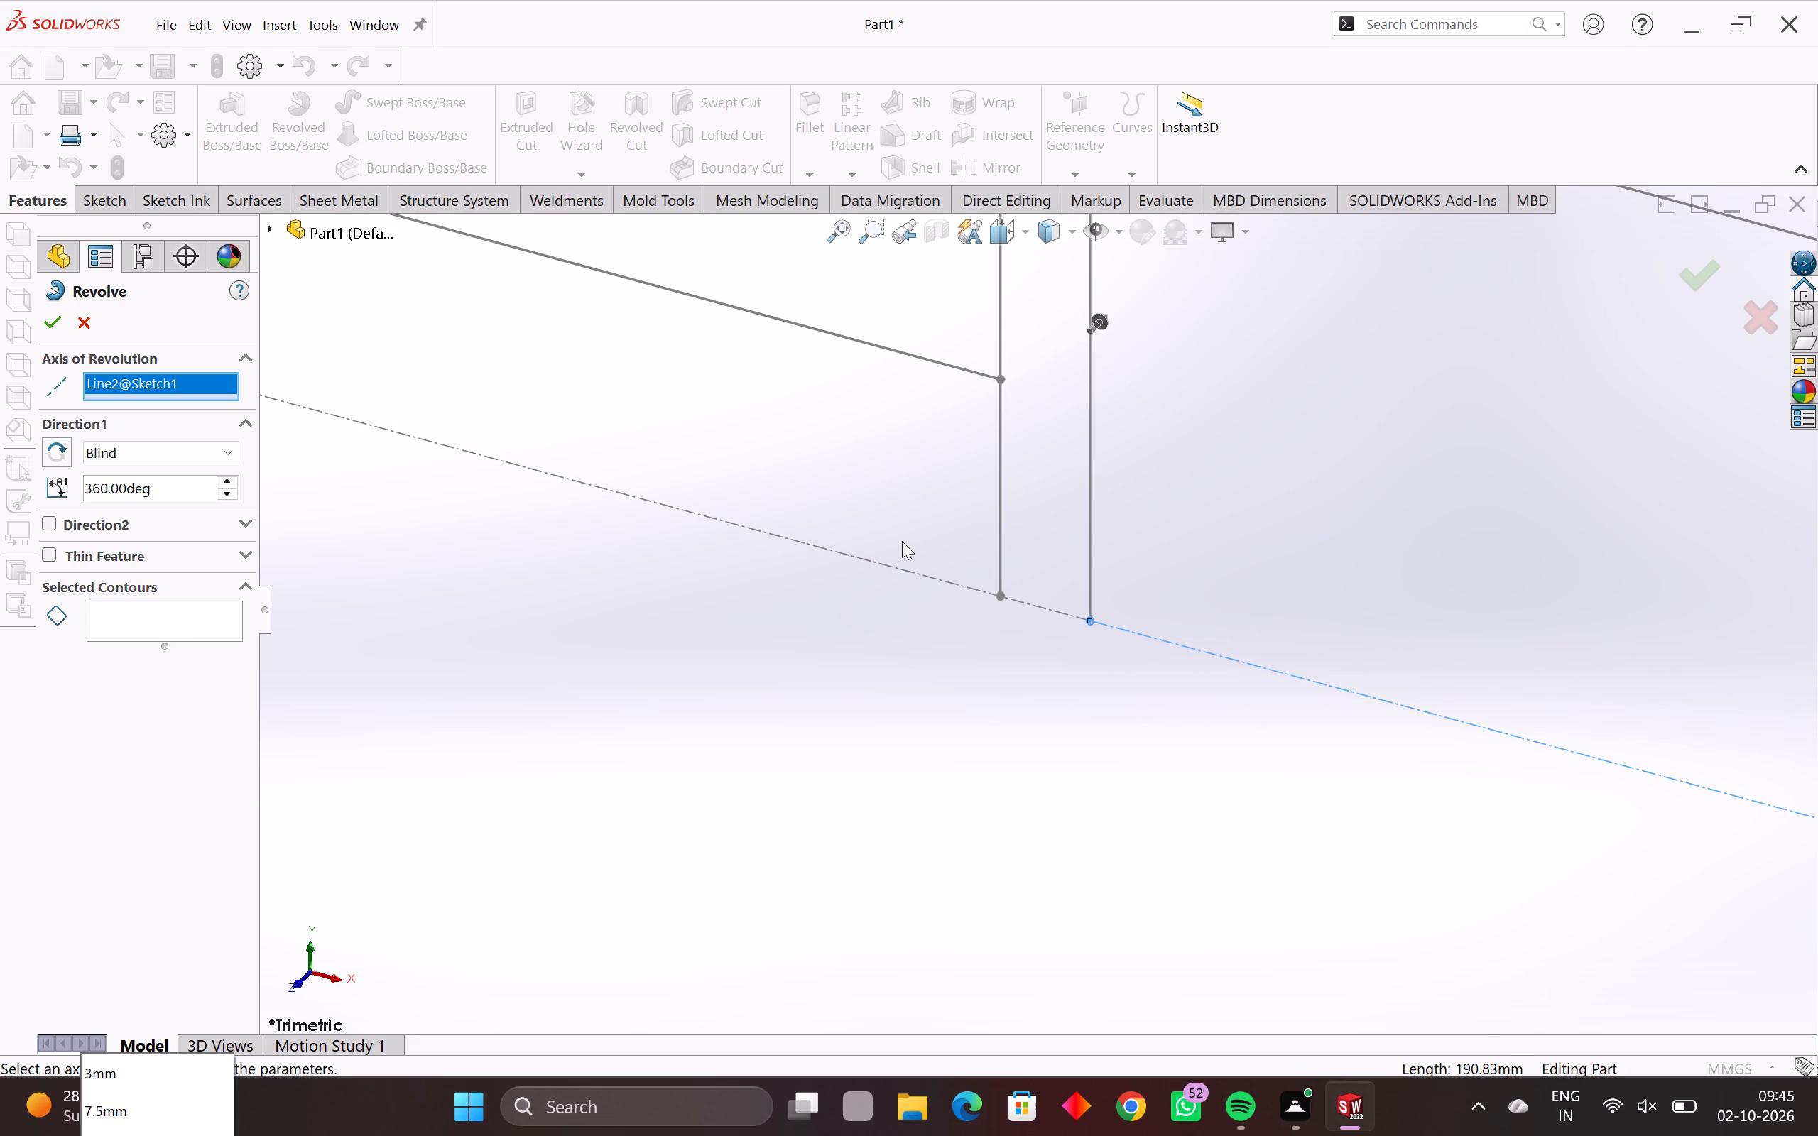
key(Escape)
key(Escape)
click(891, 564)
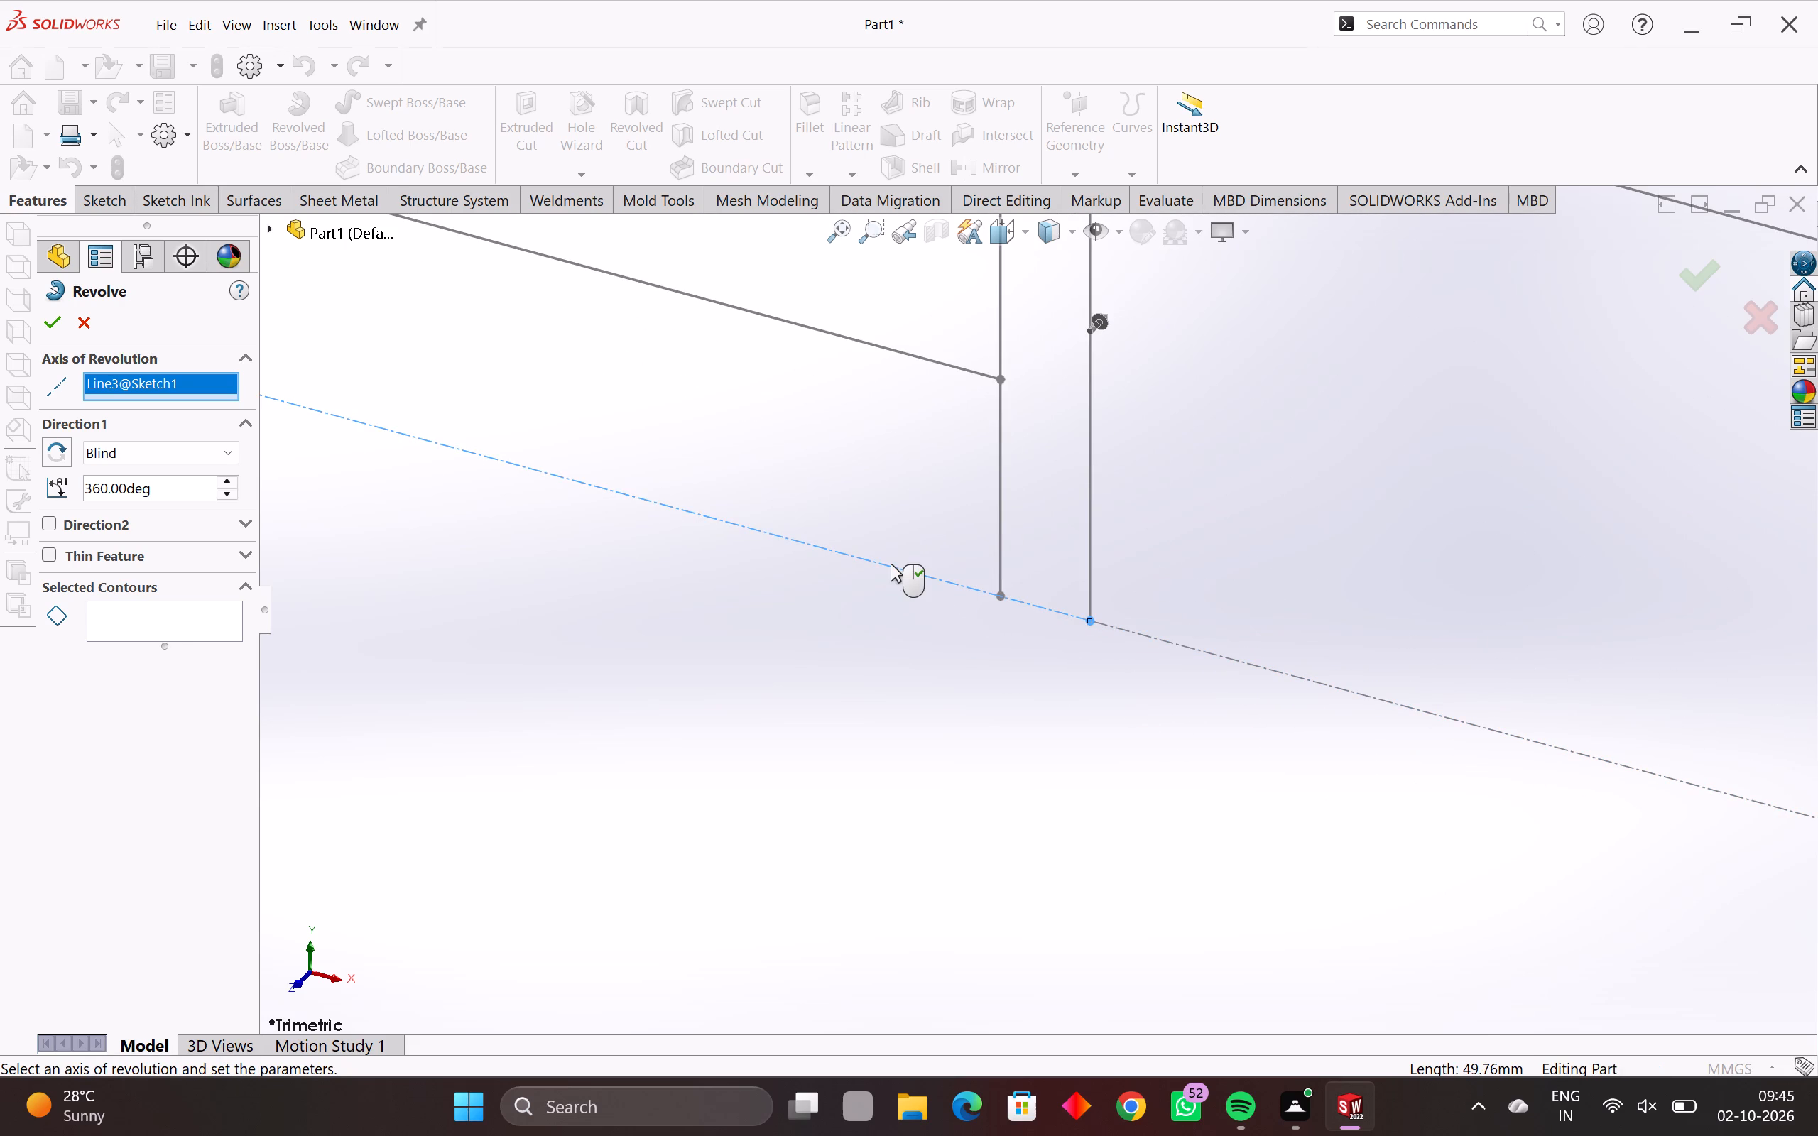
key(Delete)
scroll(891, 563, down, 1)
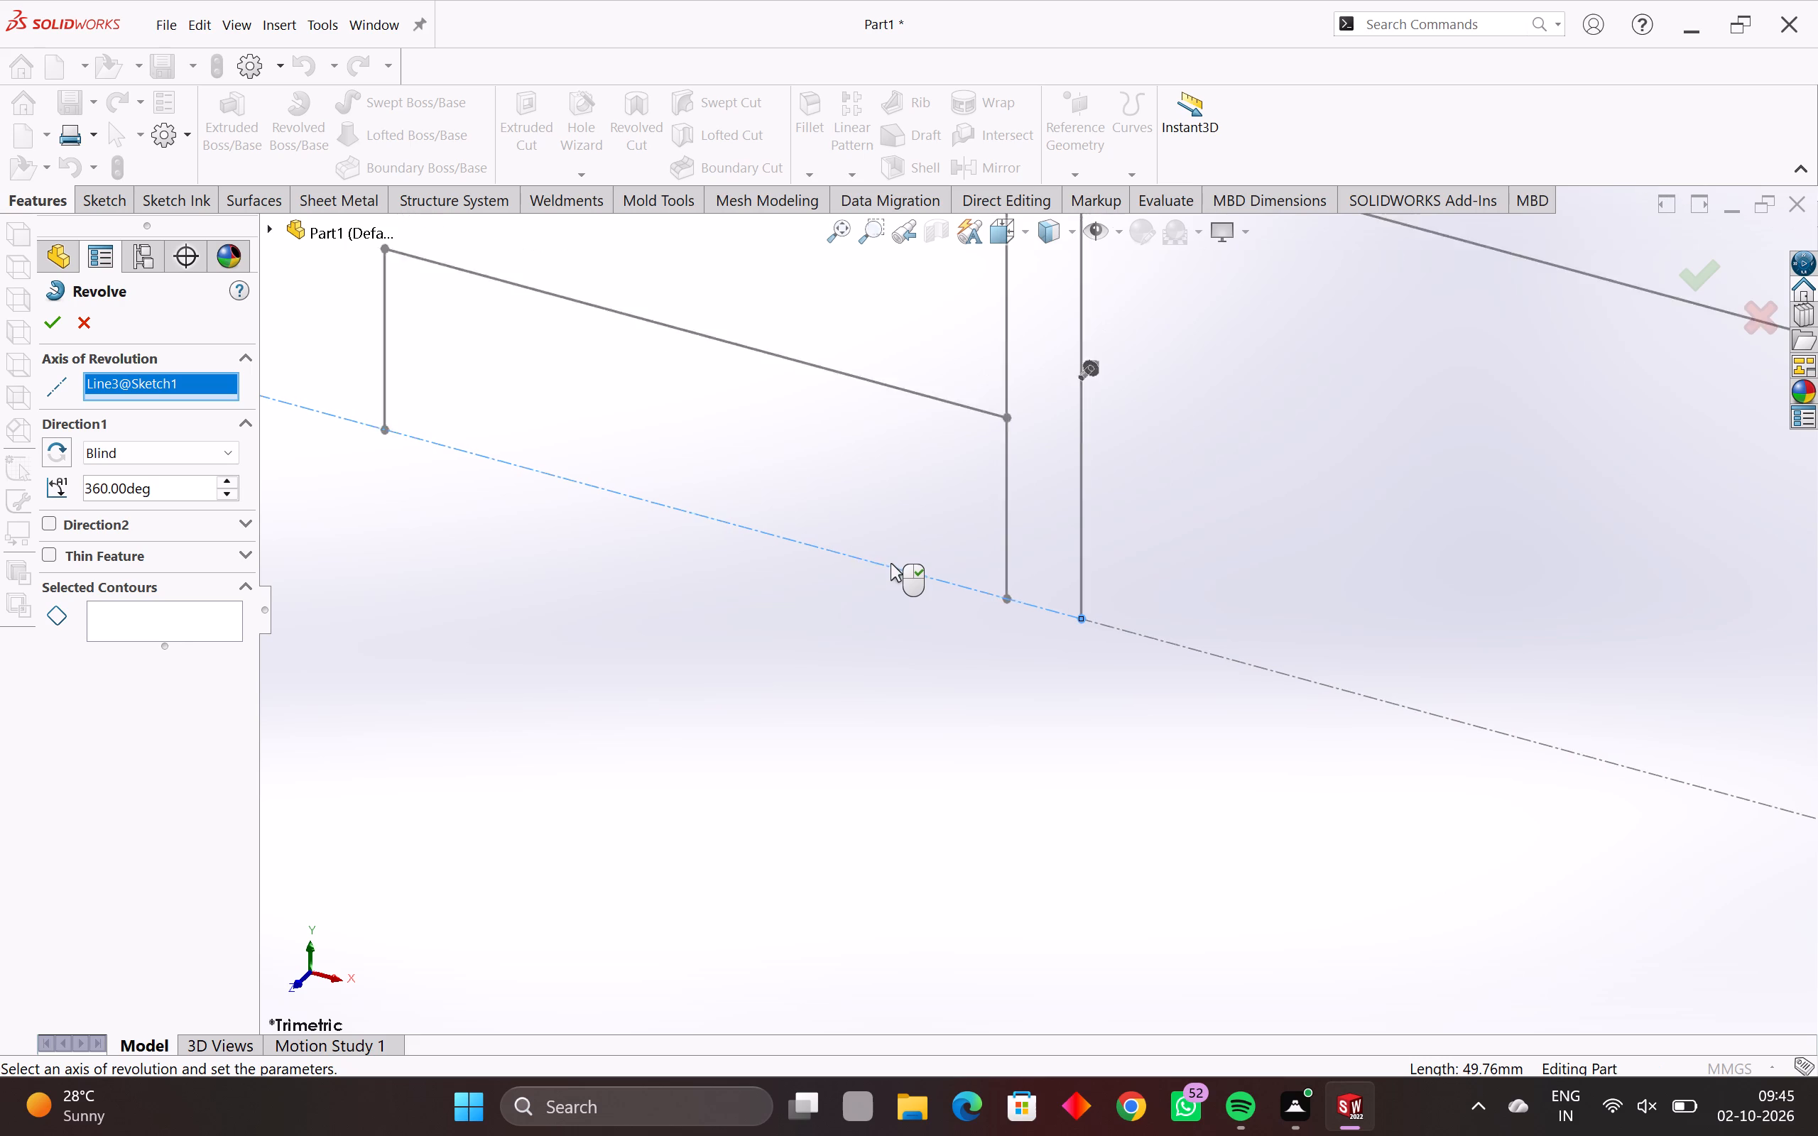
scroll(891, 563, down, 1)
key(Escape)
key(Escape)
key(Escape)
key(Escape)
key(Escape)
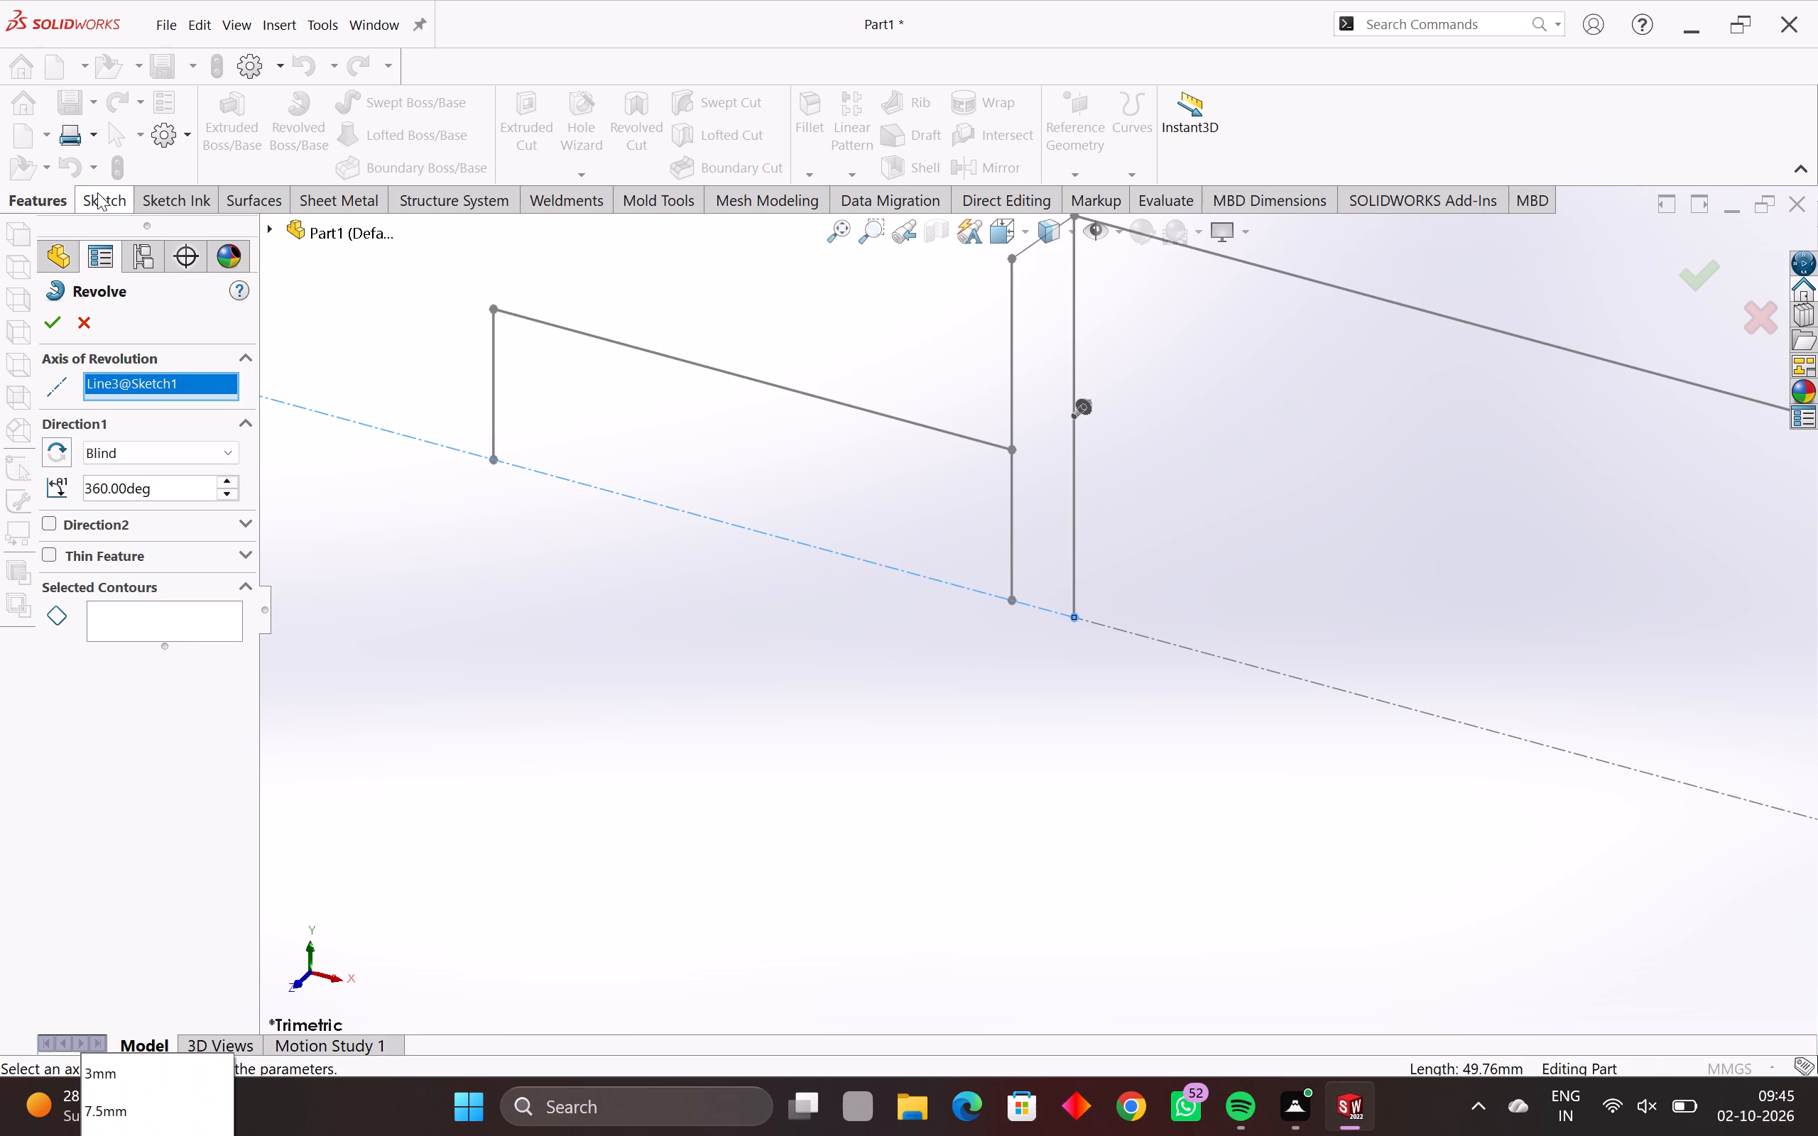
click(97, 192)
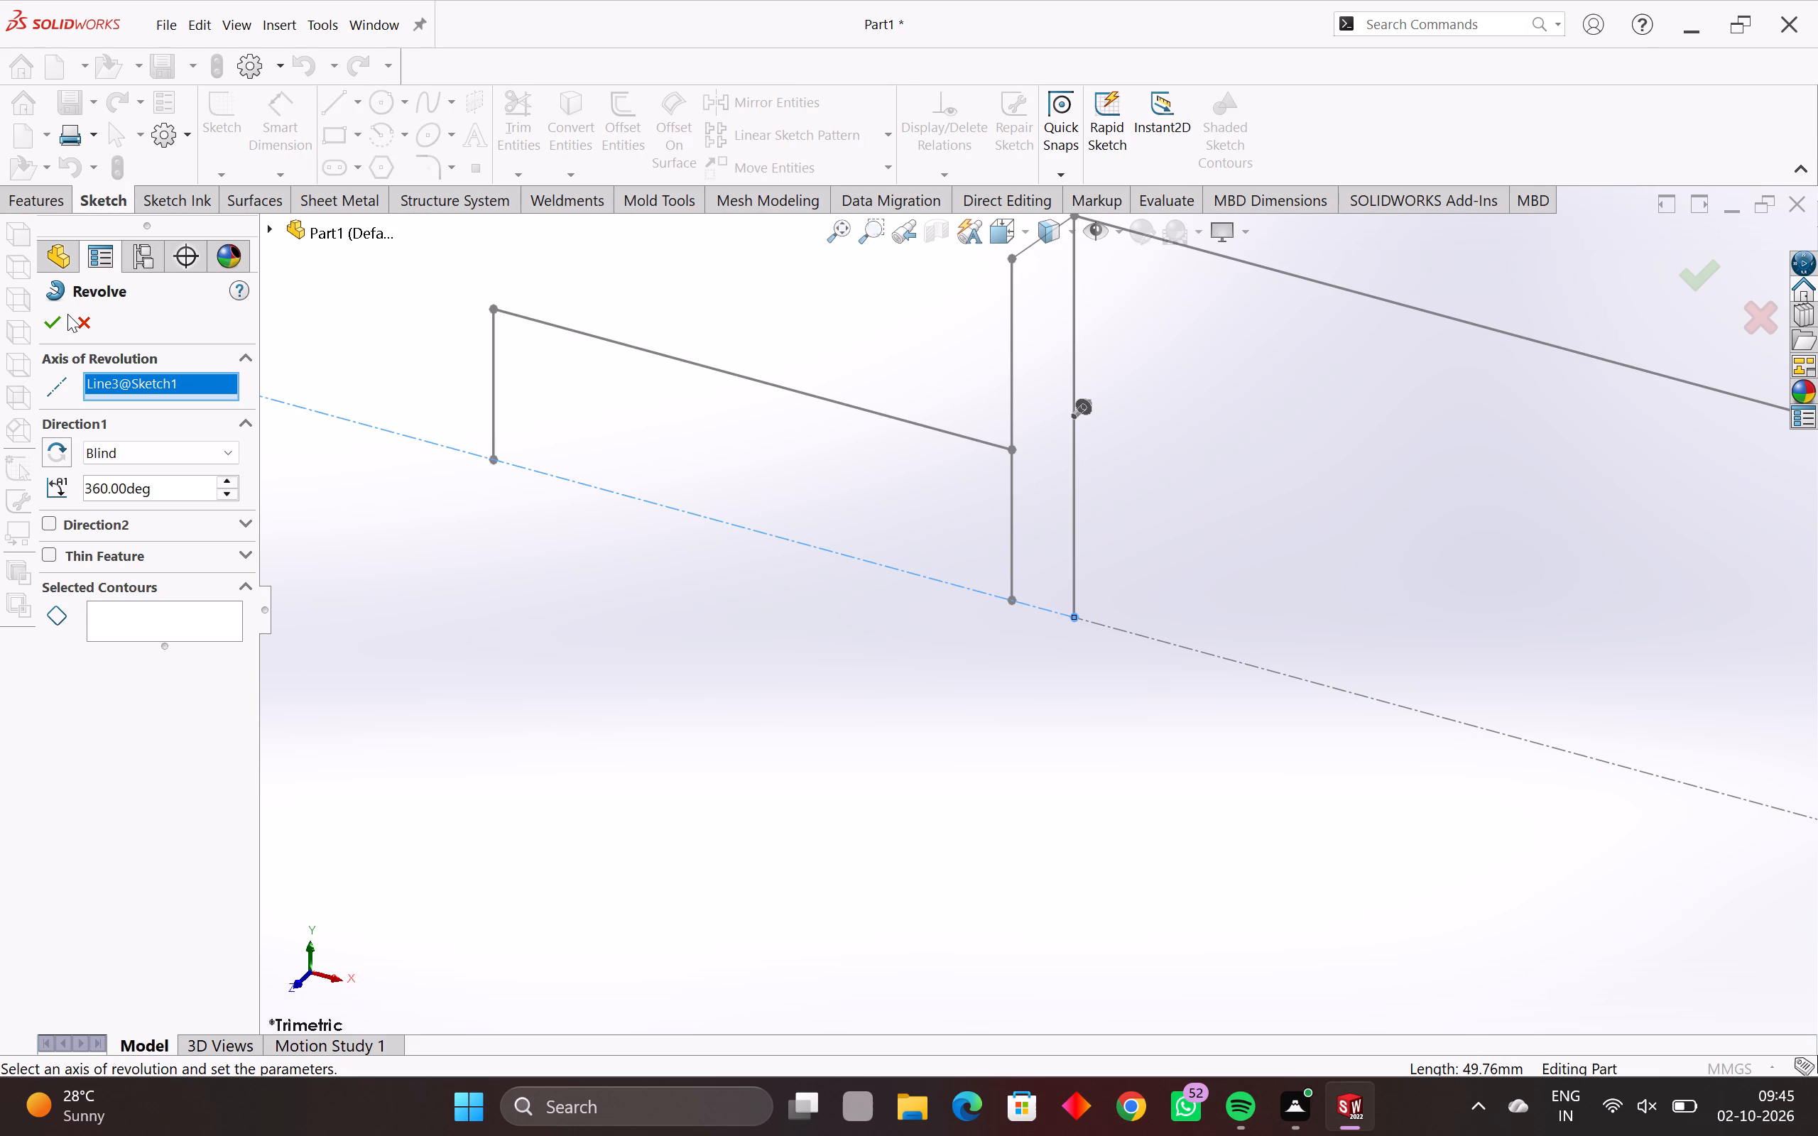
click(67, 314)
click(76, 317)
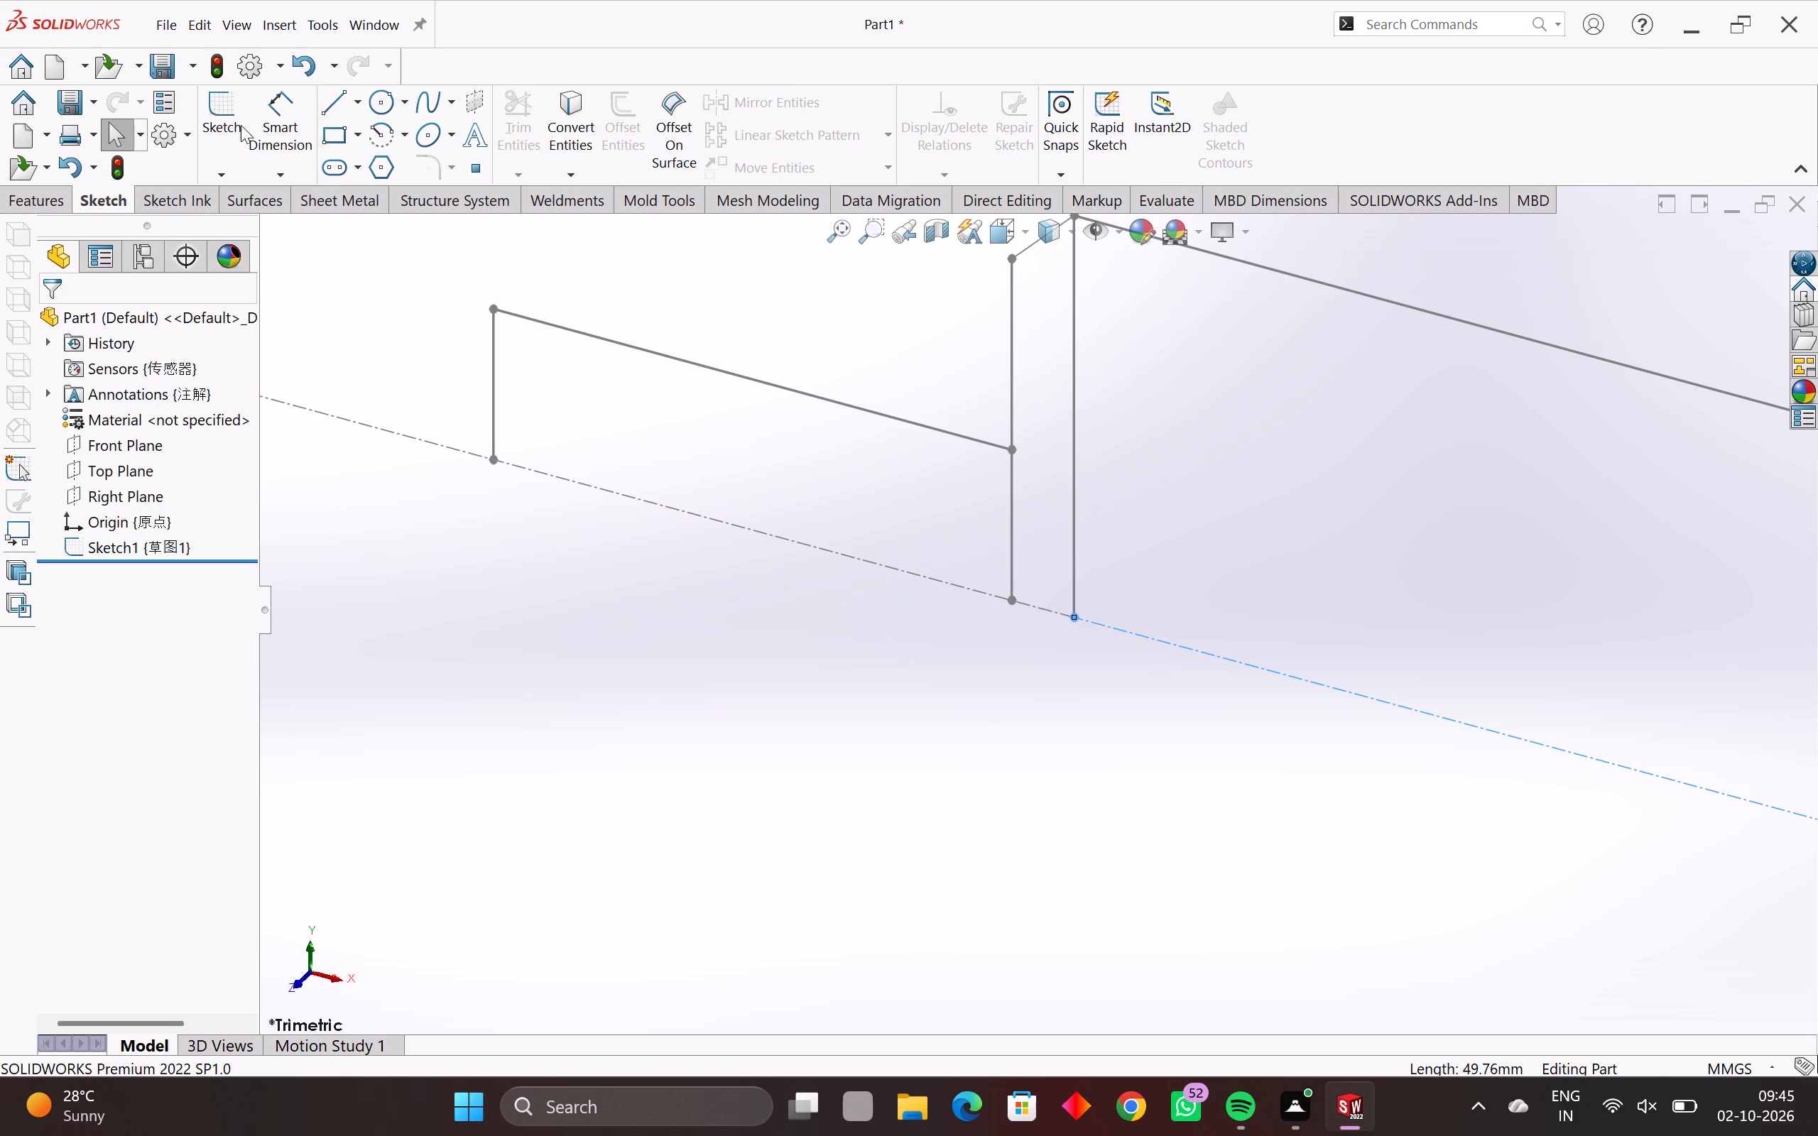
Reopen the profile sketch for editing and delete the short centerline segment beneath the 25 mm step.
click(192, 107)
click(217, 121)
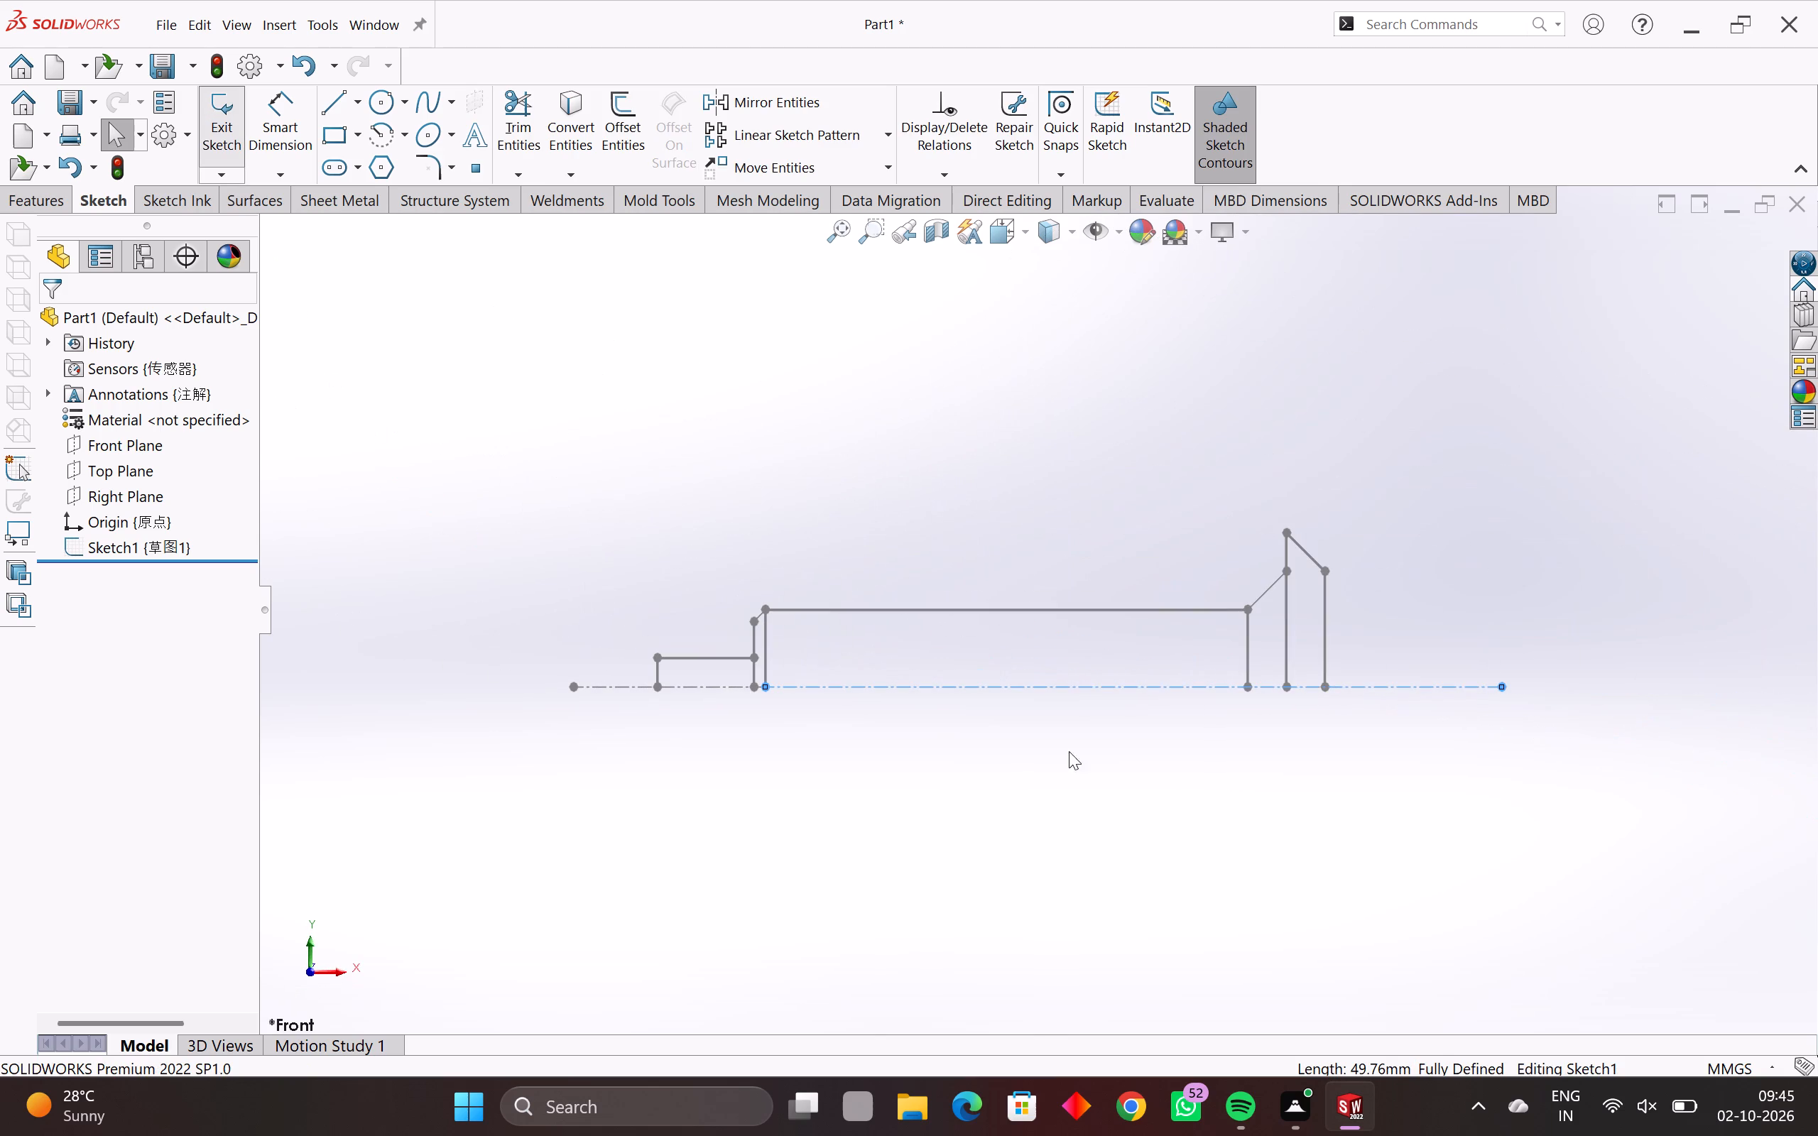
scroll(915, 687, up, 2)
scroll(708, 654, up, 4)
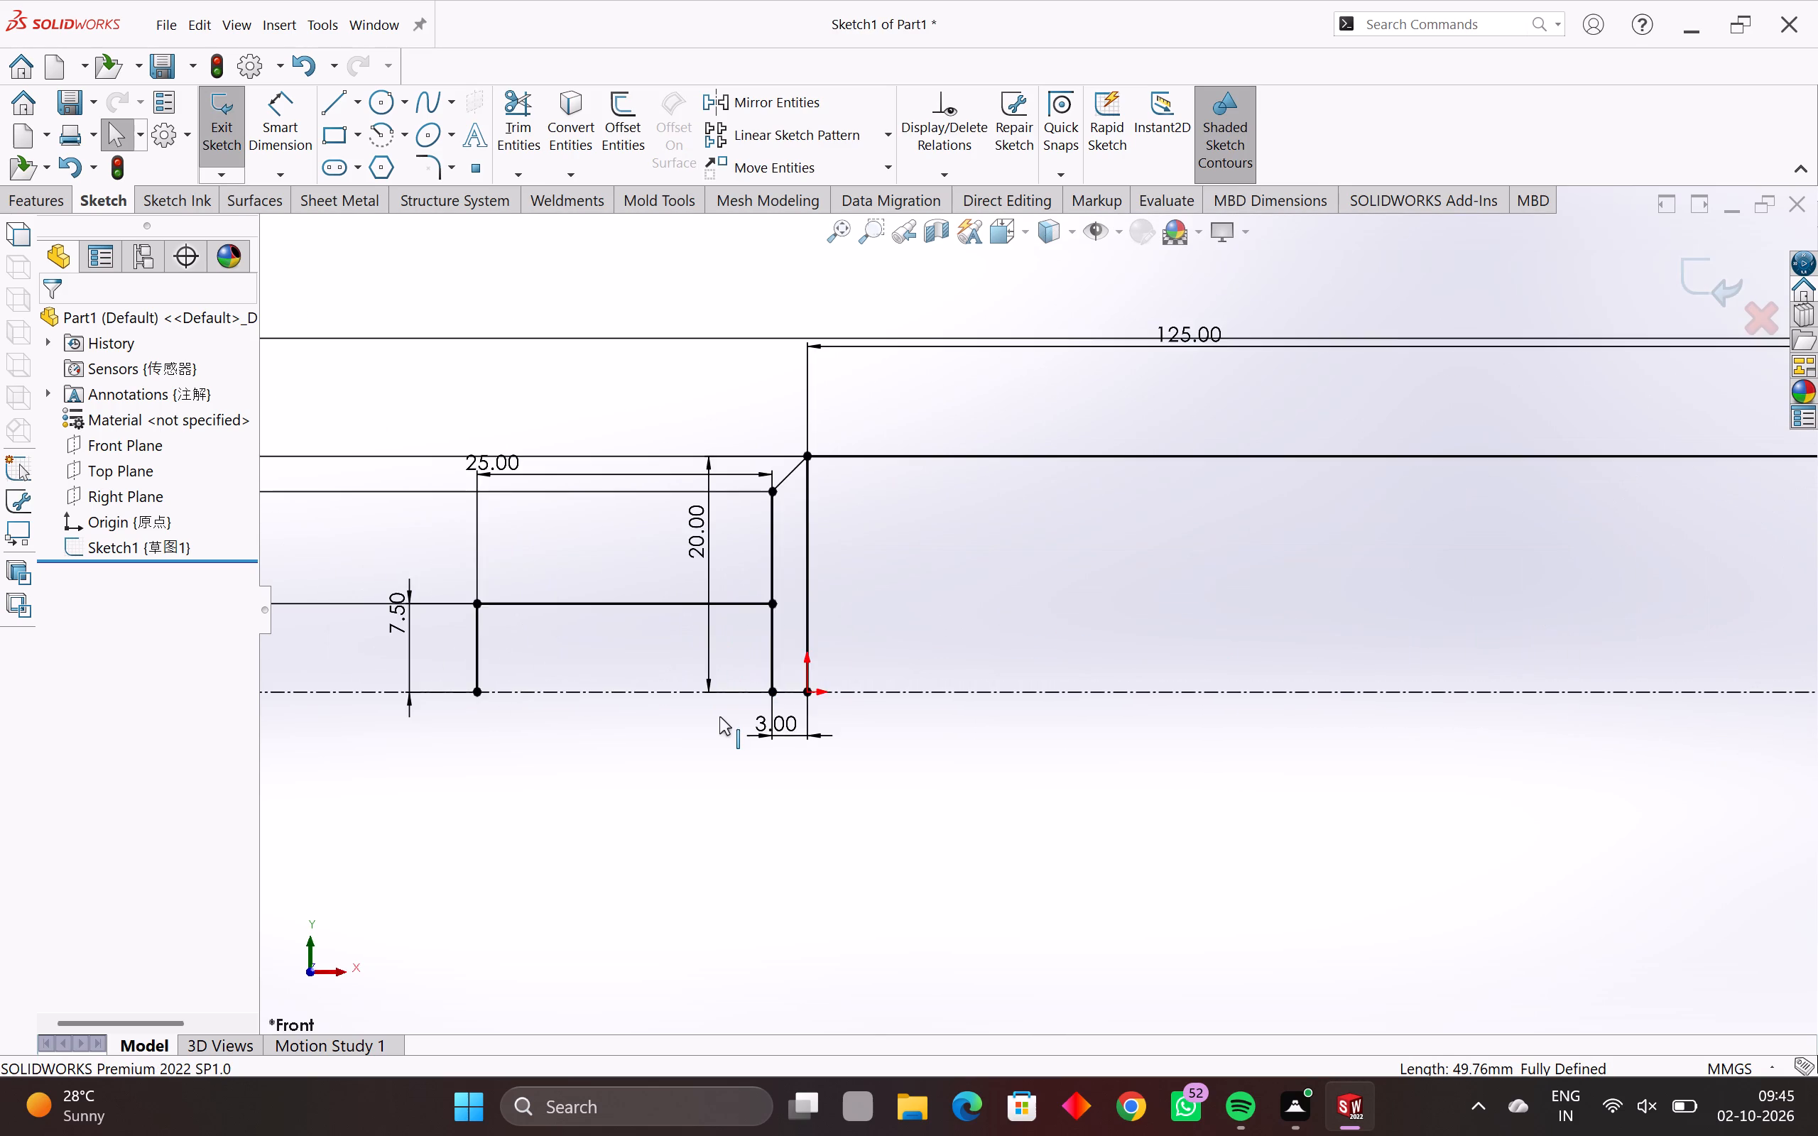
scroll(719, 716, up, 3)
click(702, 653)
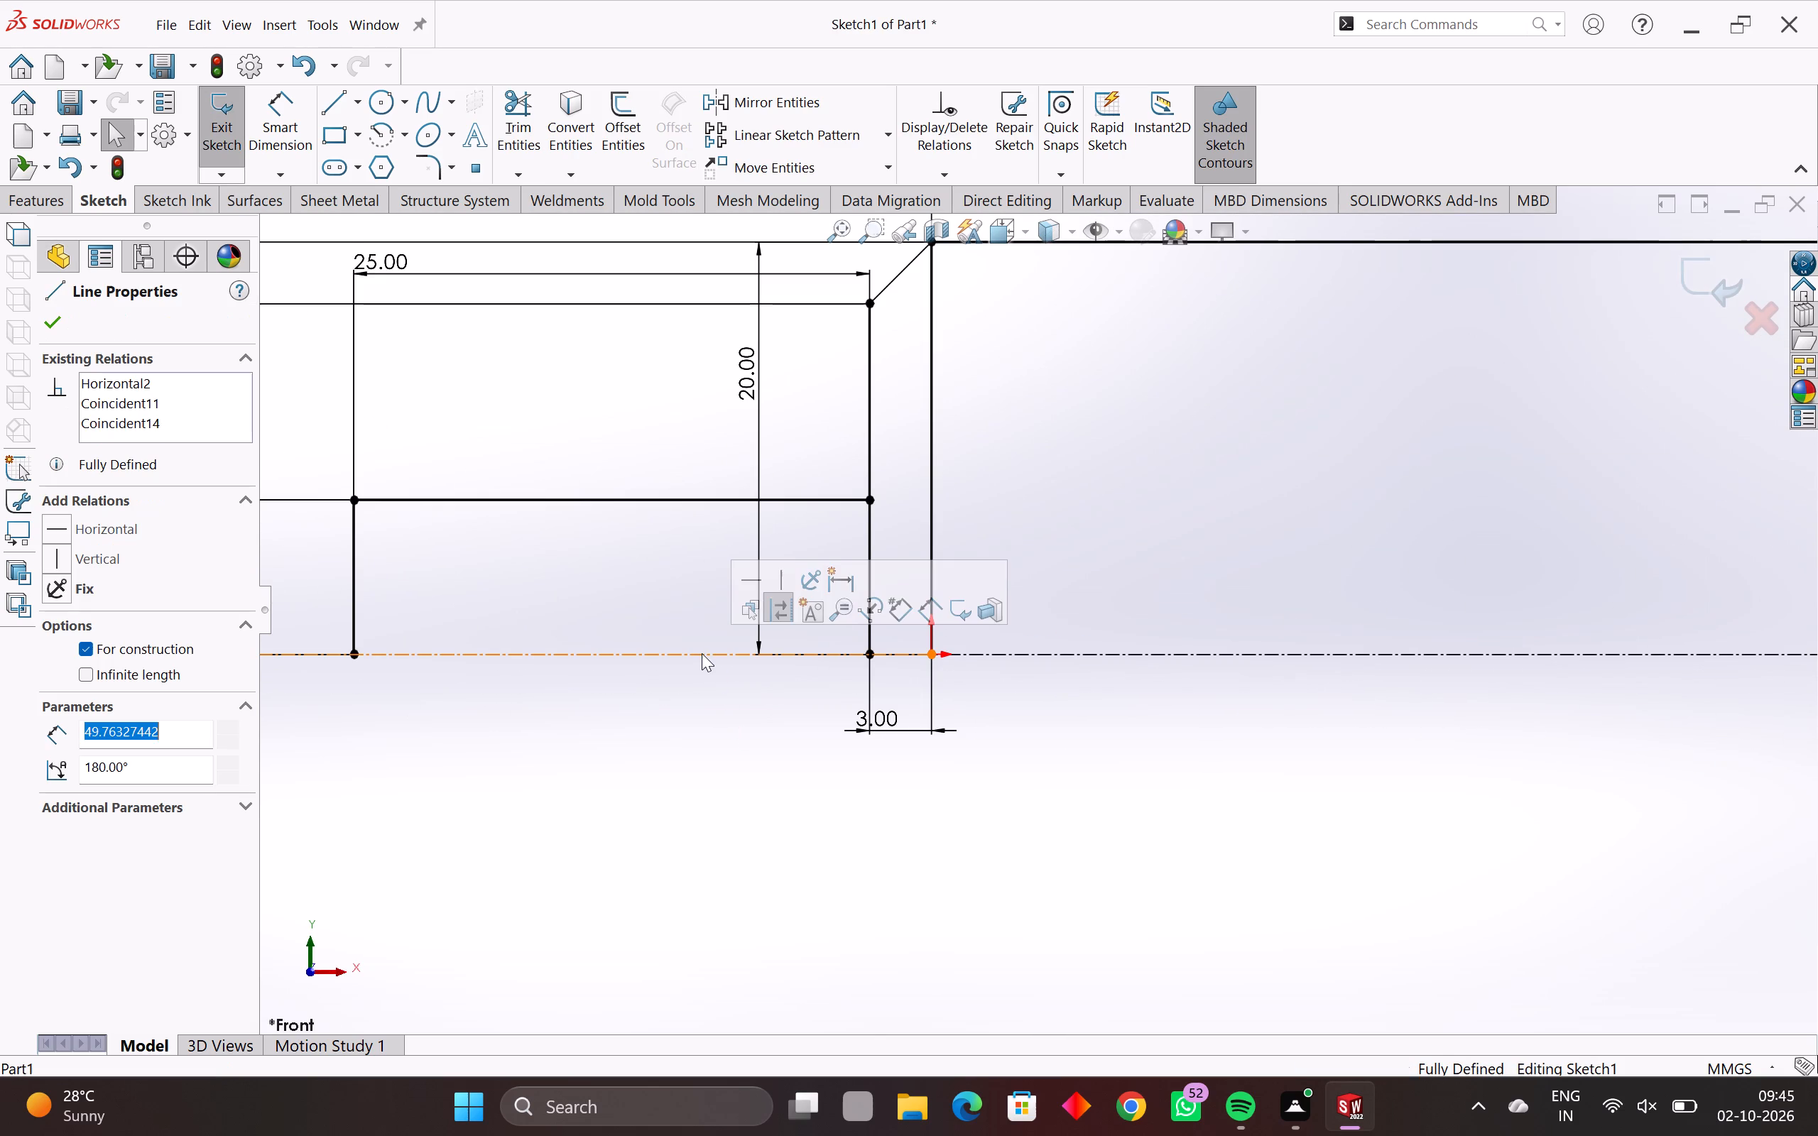
key(Delete)
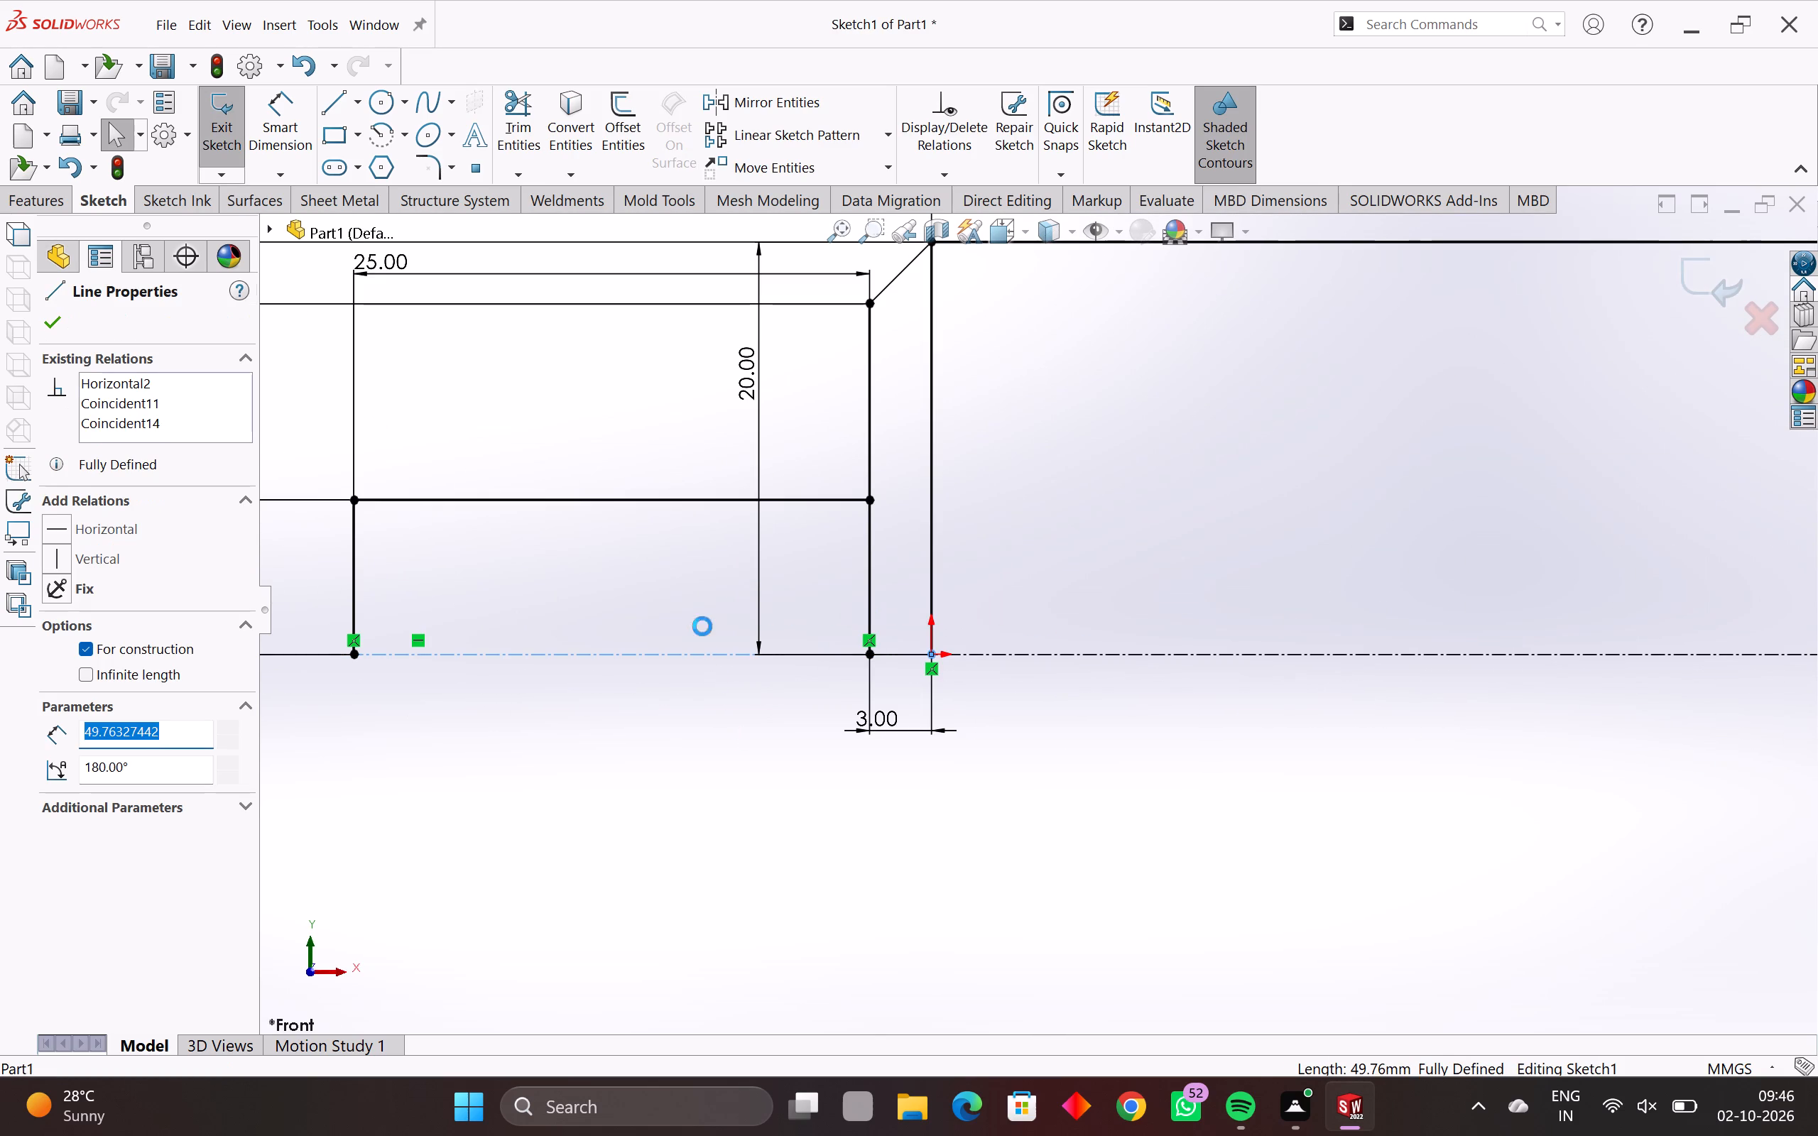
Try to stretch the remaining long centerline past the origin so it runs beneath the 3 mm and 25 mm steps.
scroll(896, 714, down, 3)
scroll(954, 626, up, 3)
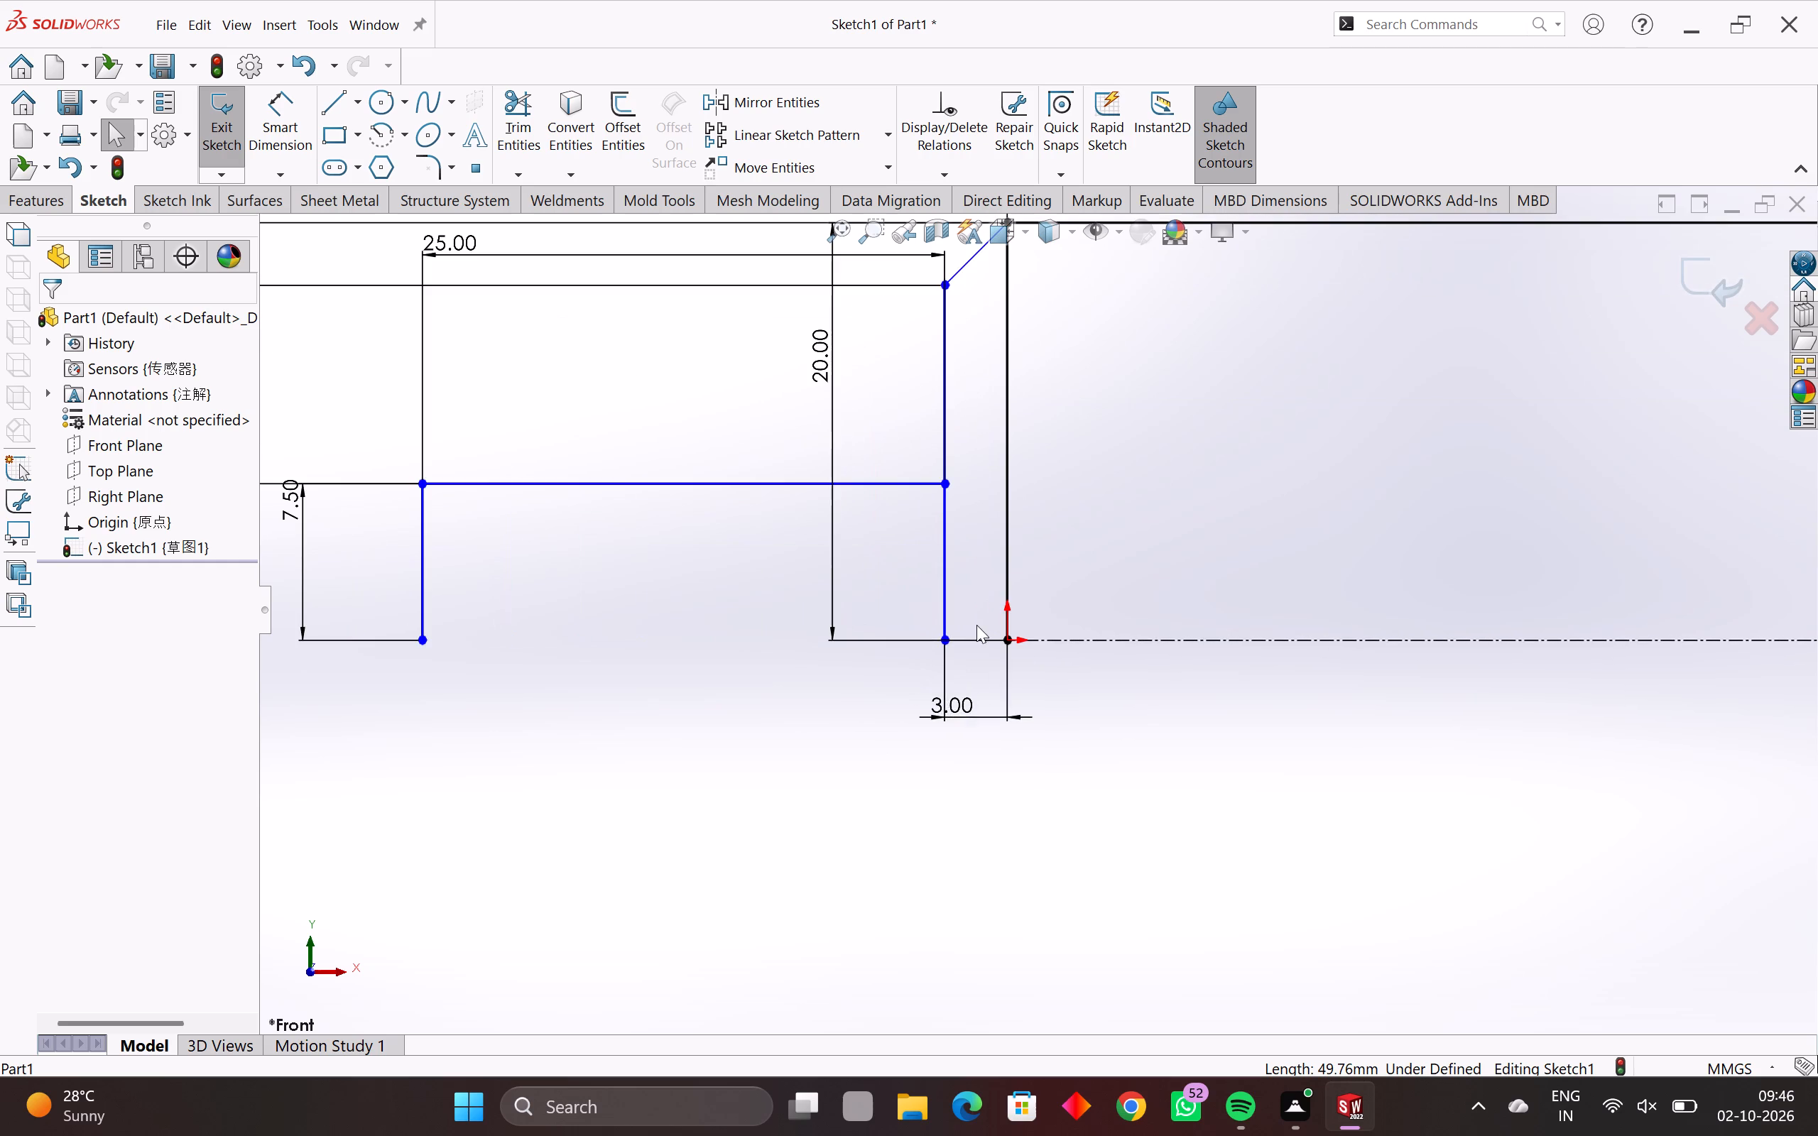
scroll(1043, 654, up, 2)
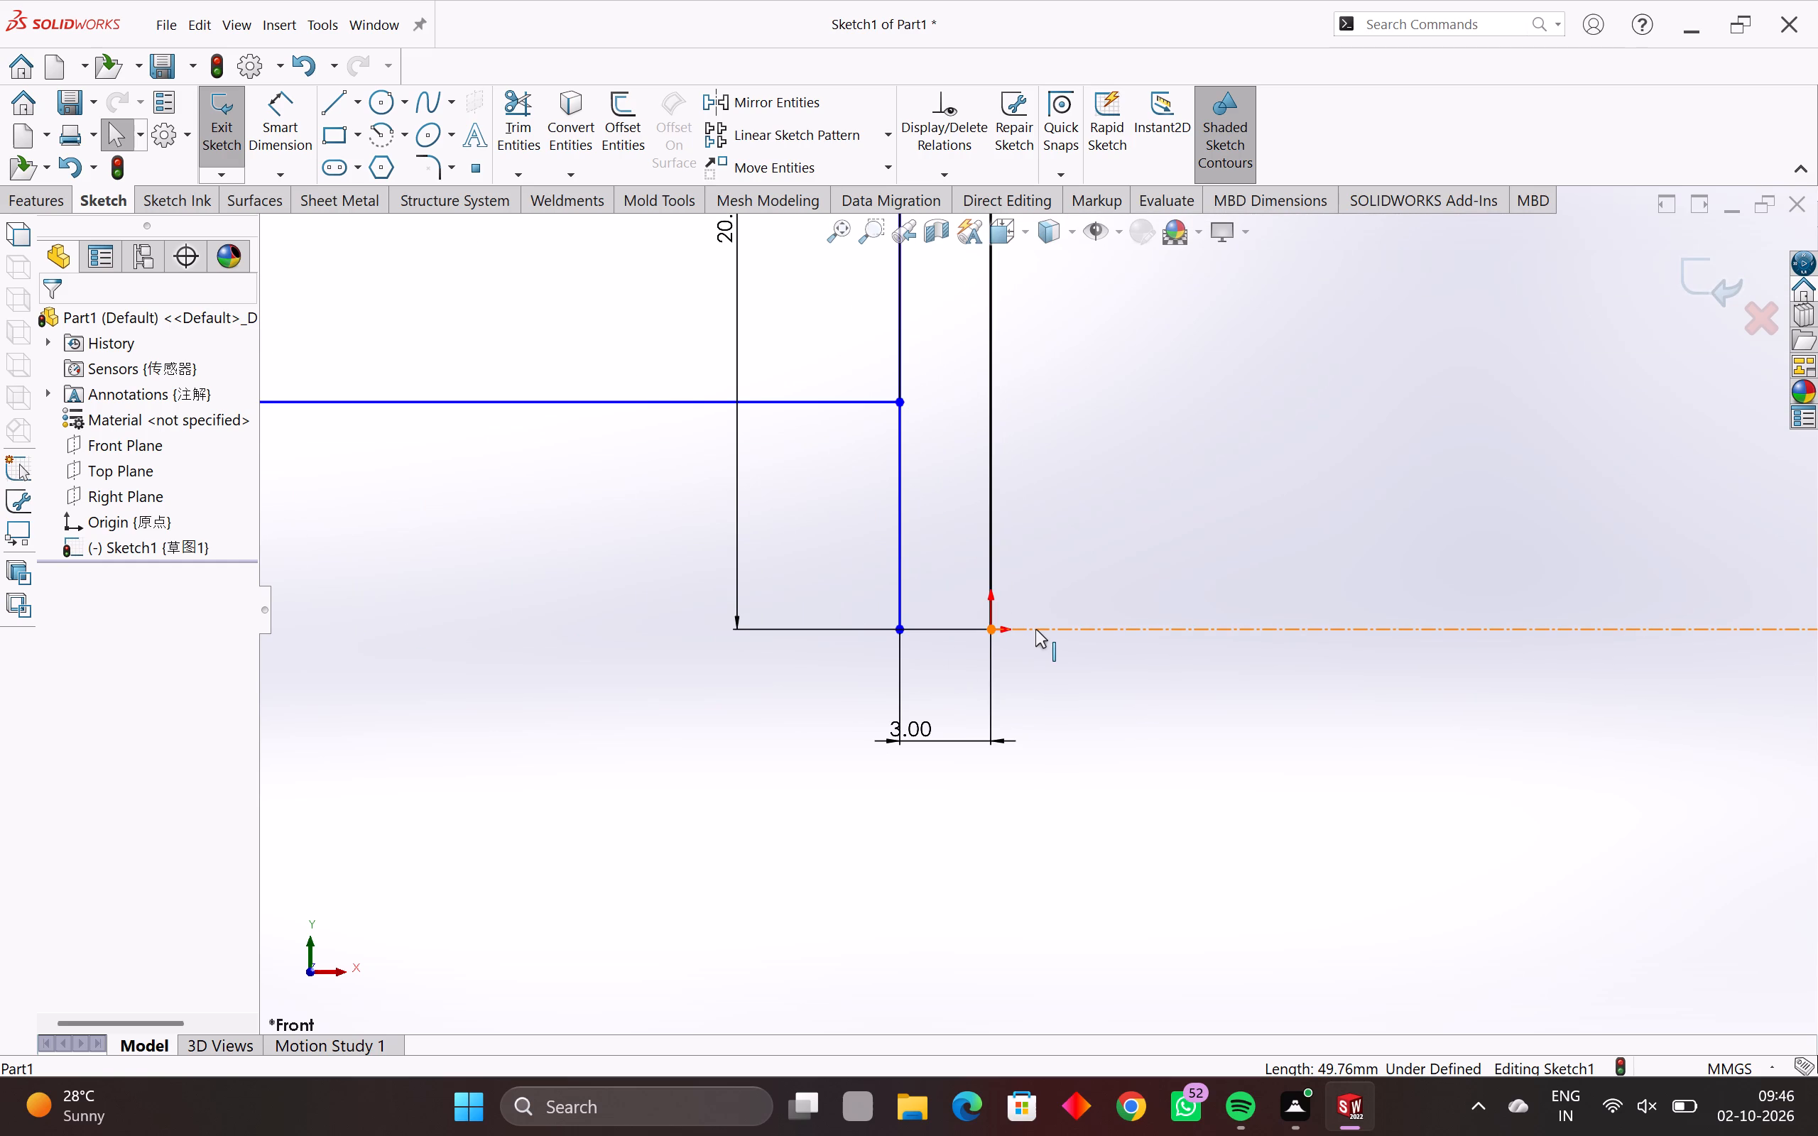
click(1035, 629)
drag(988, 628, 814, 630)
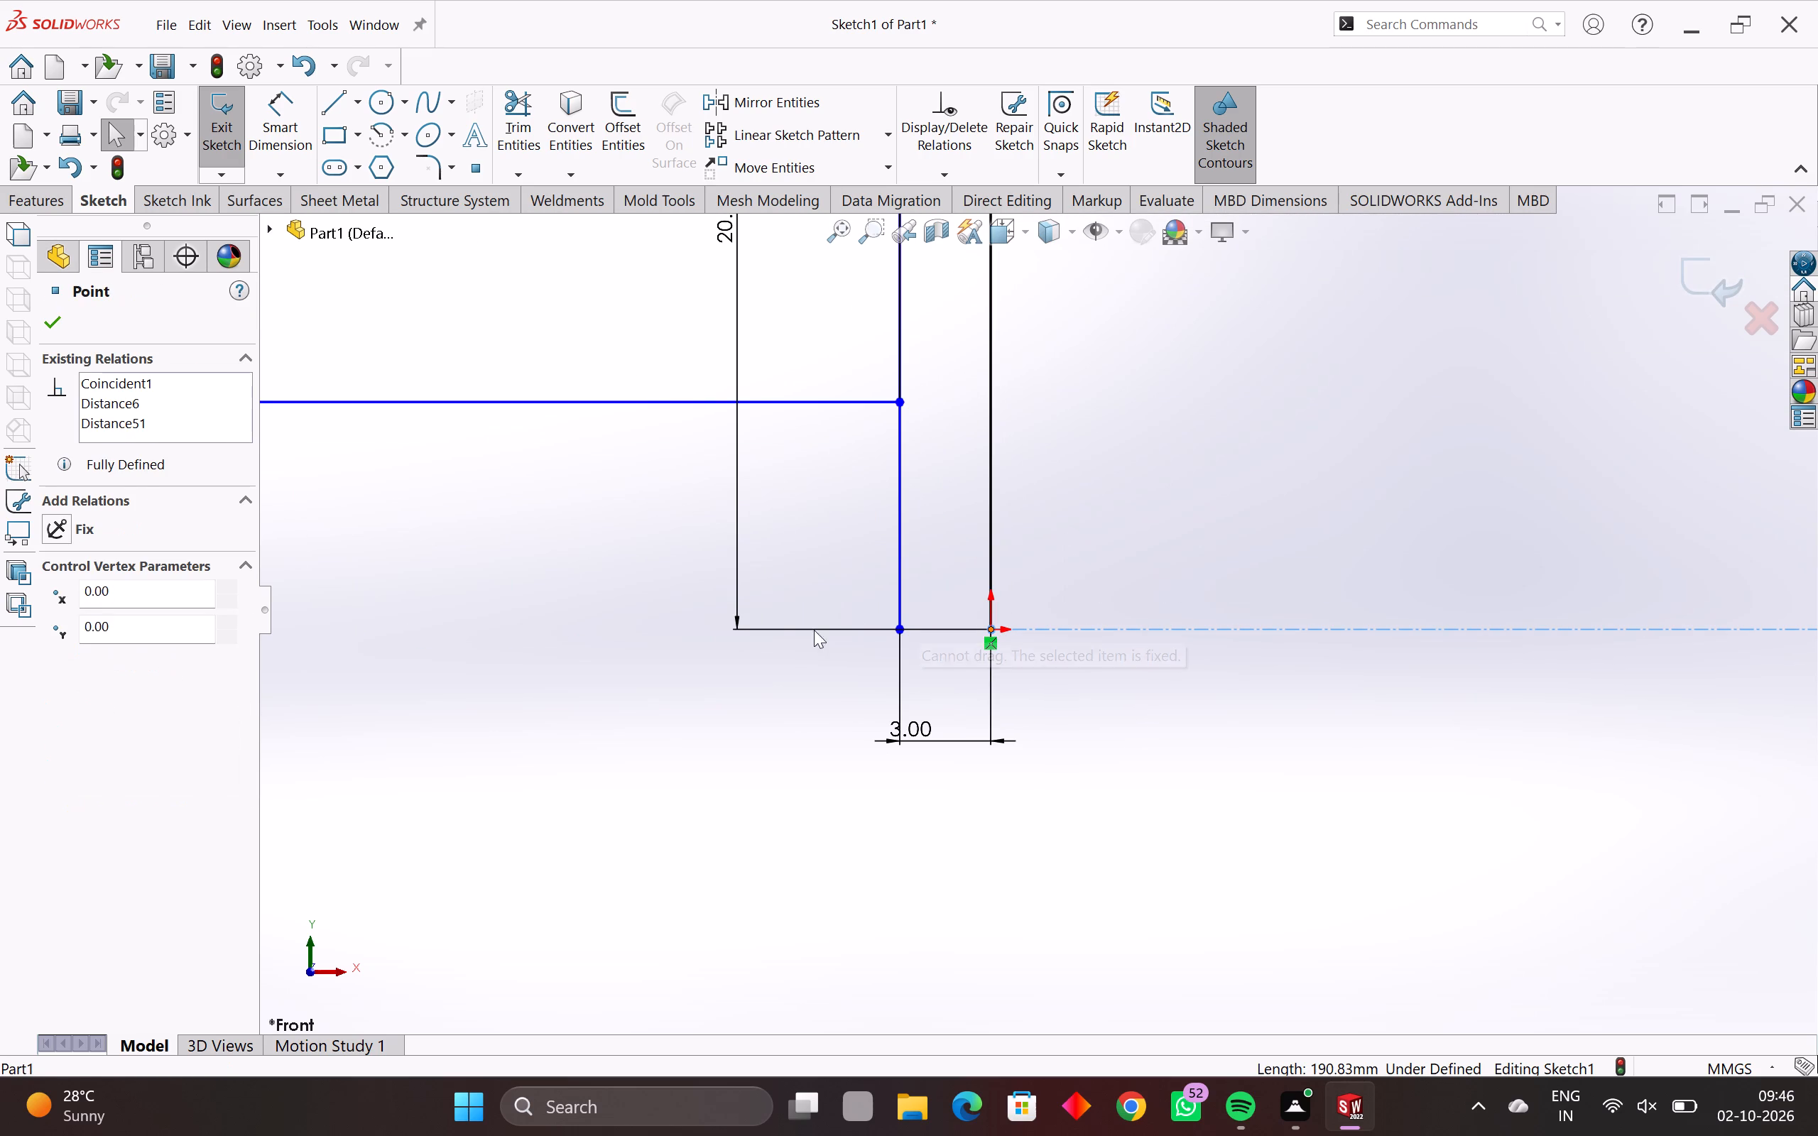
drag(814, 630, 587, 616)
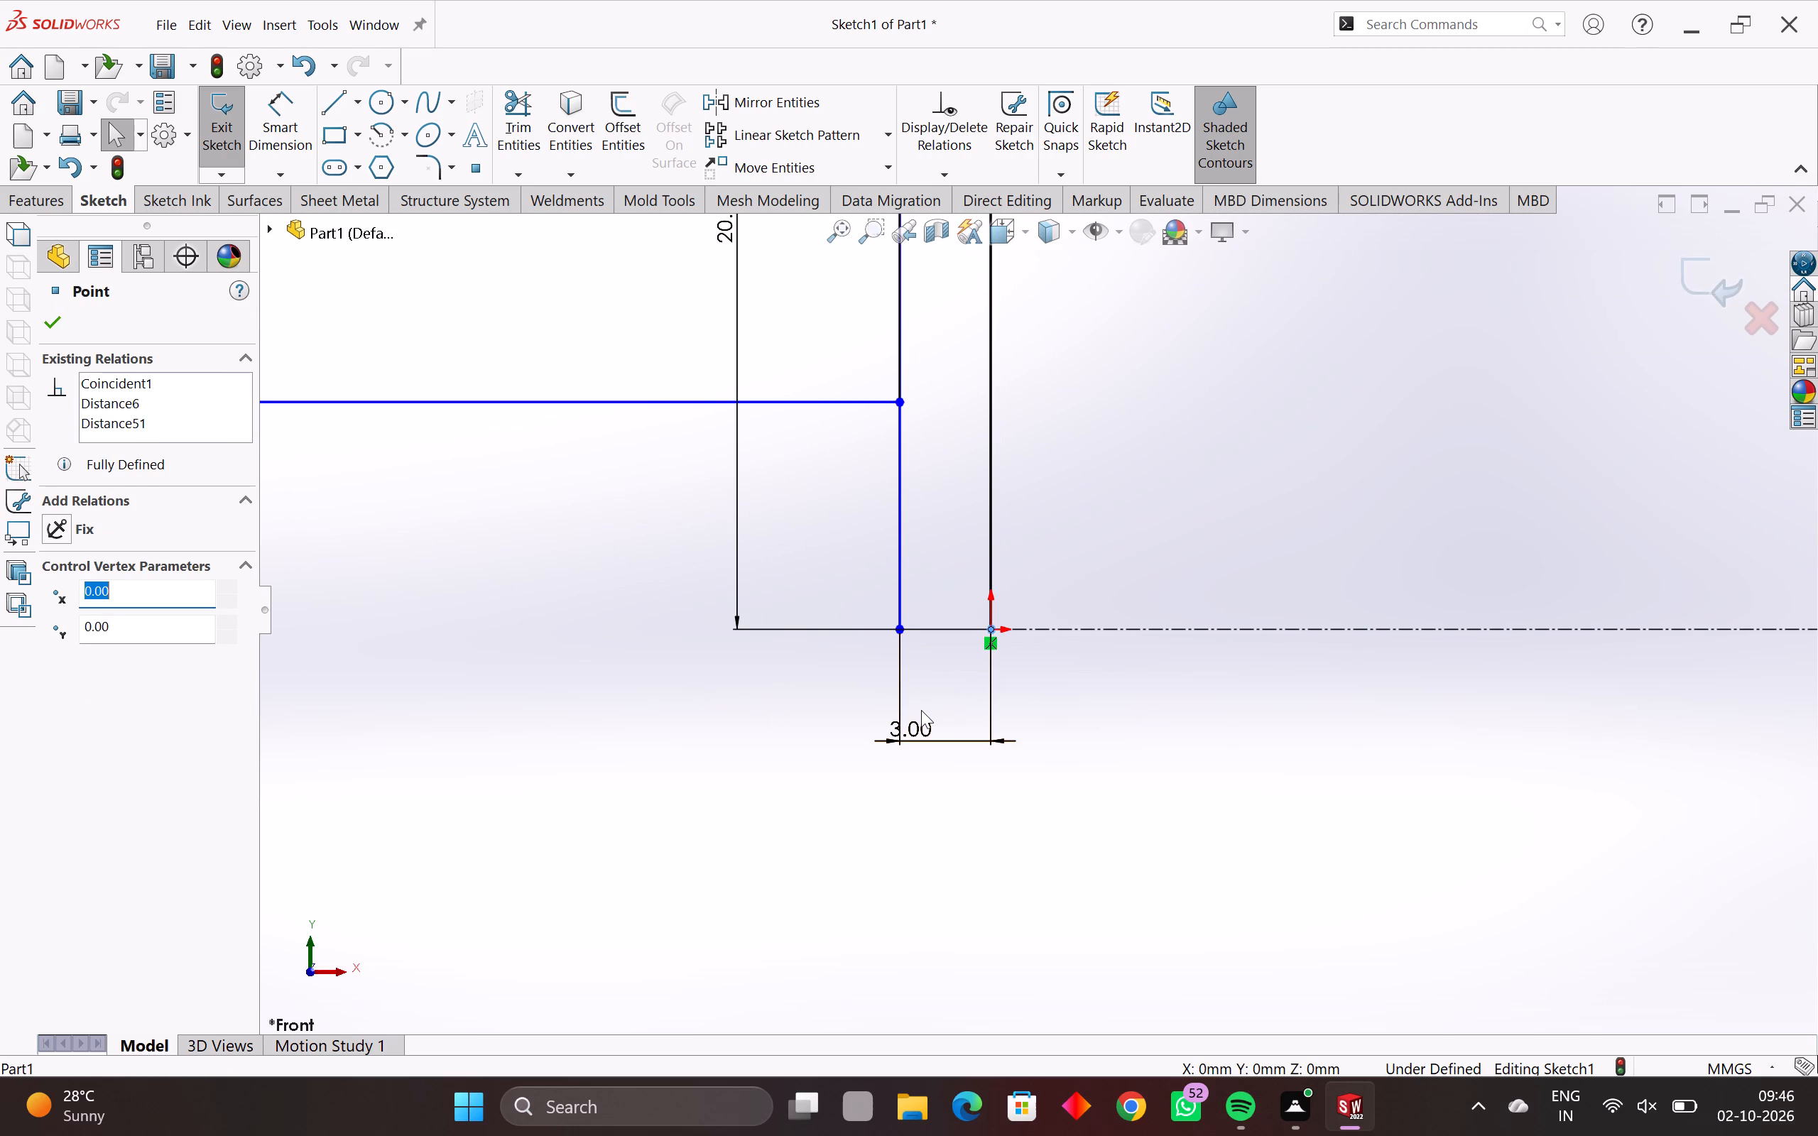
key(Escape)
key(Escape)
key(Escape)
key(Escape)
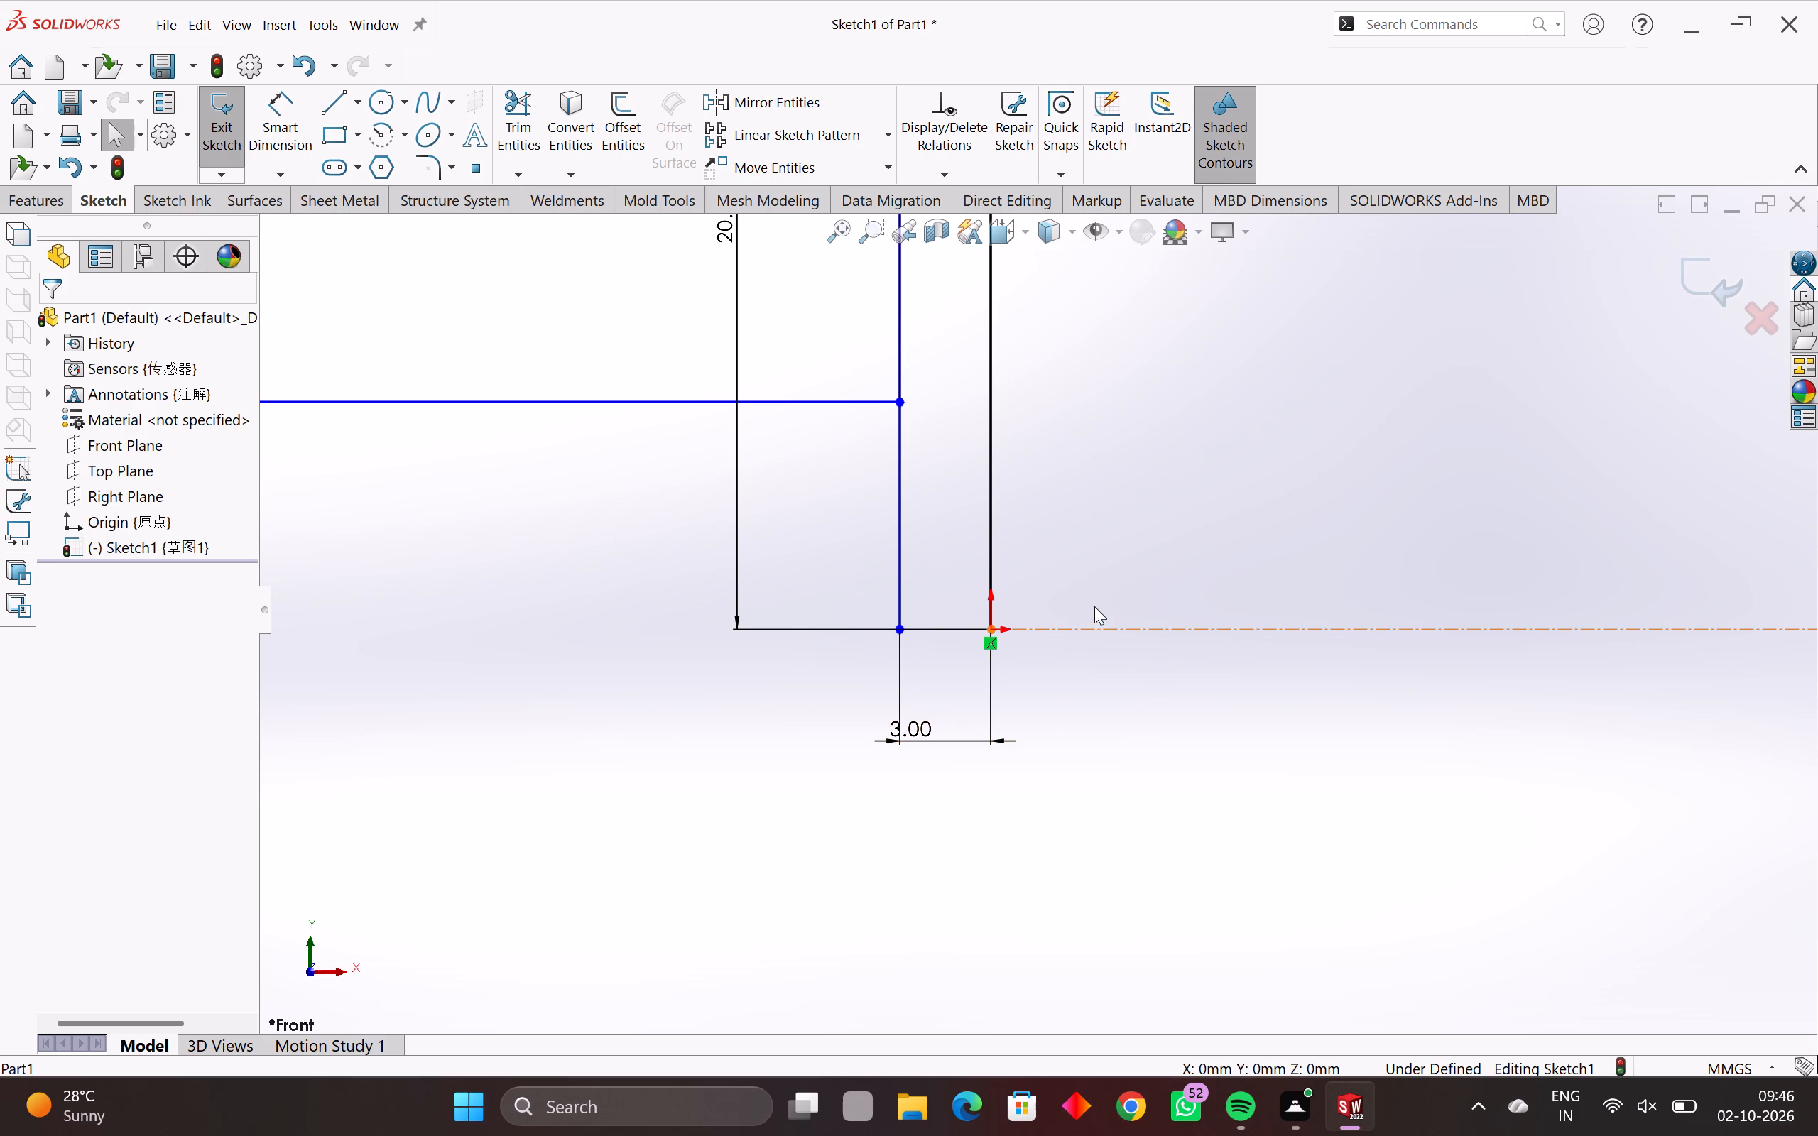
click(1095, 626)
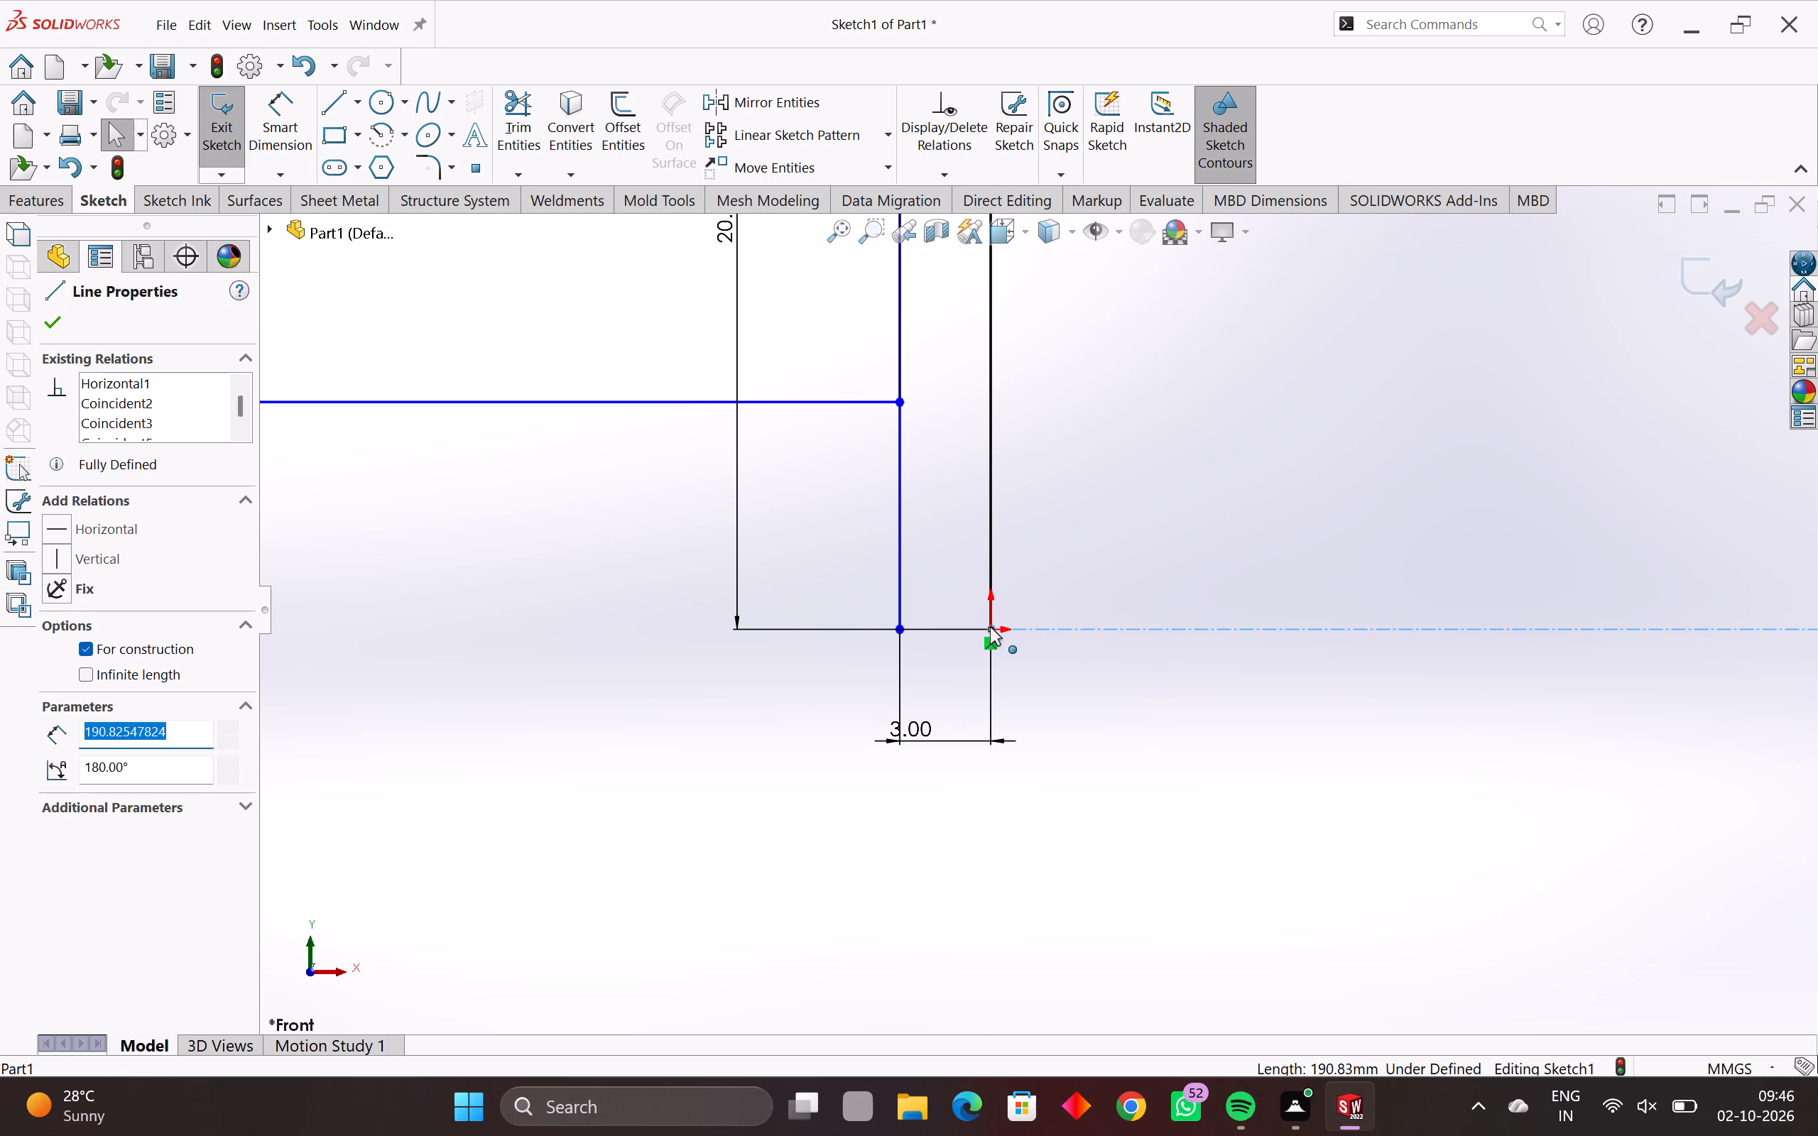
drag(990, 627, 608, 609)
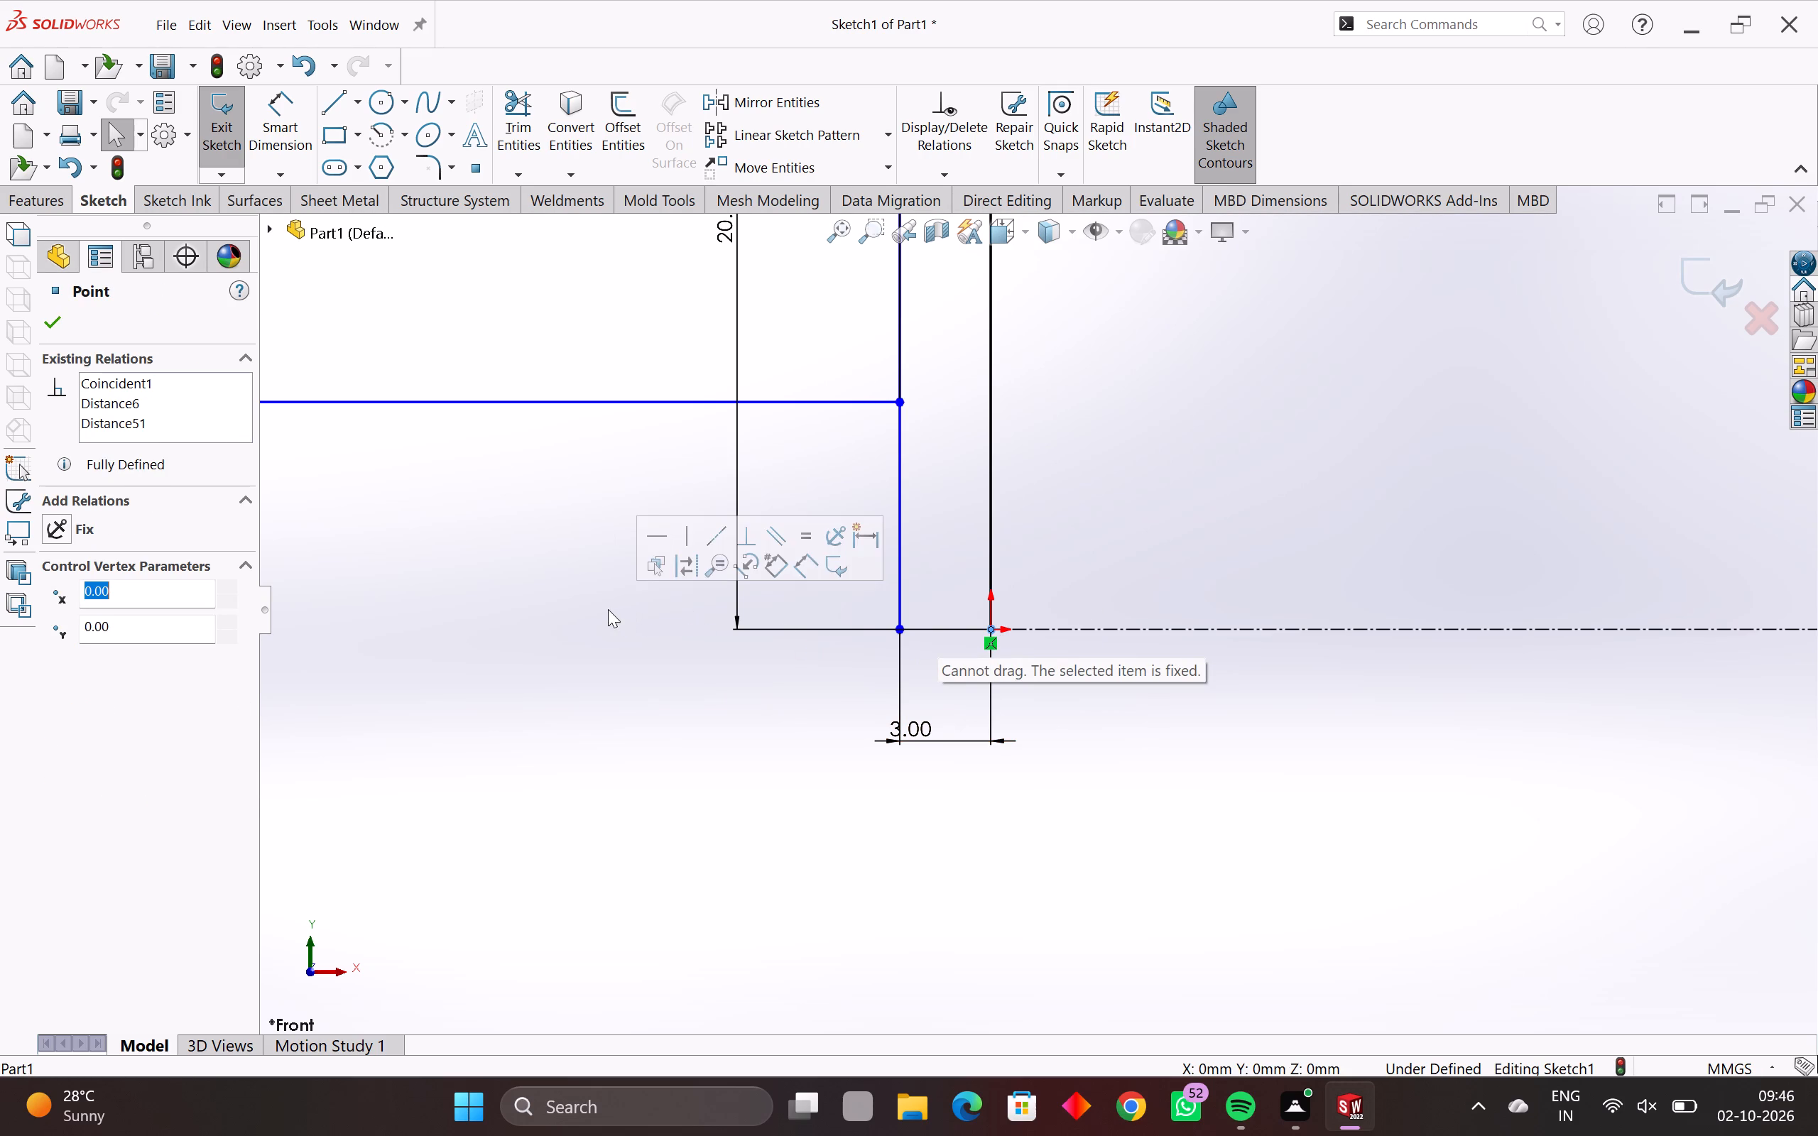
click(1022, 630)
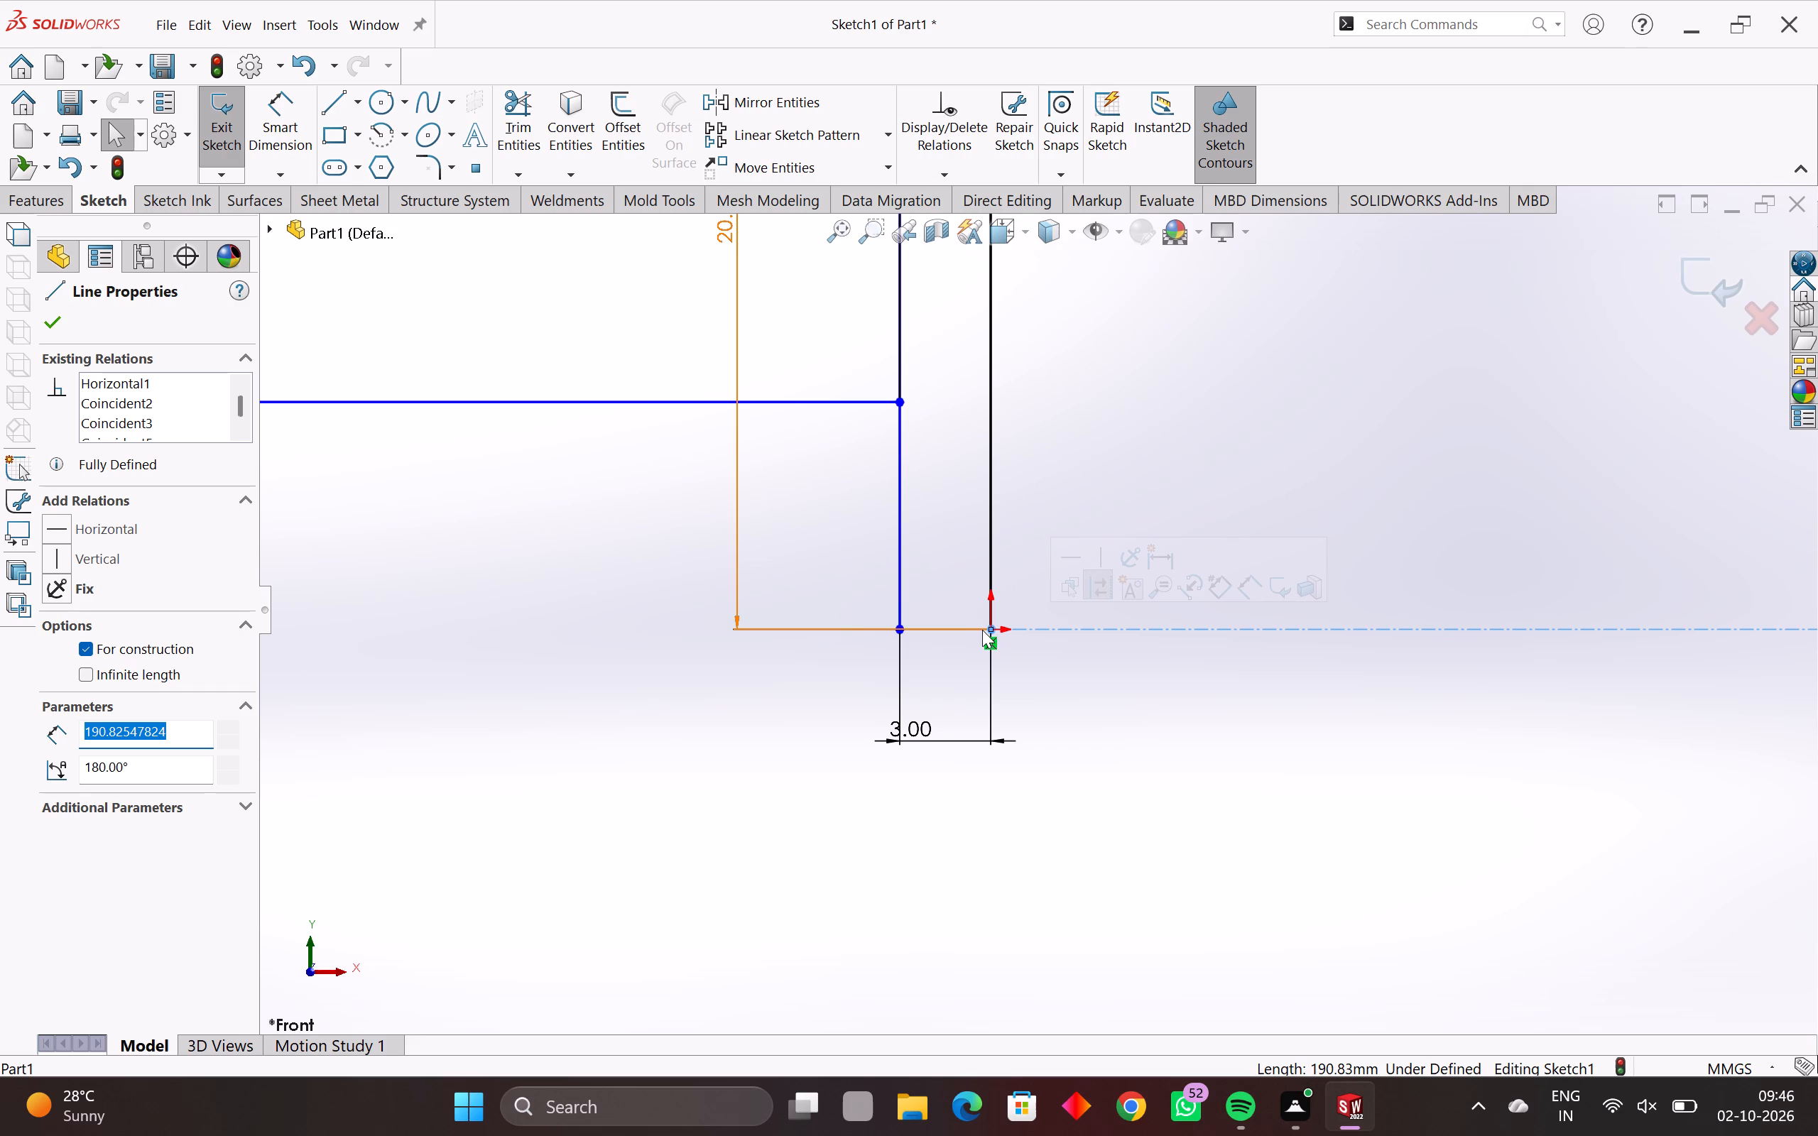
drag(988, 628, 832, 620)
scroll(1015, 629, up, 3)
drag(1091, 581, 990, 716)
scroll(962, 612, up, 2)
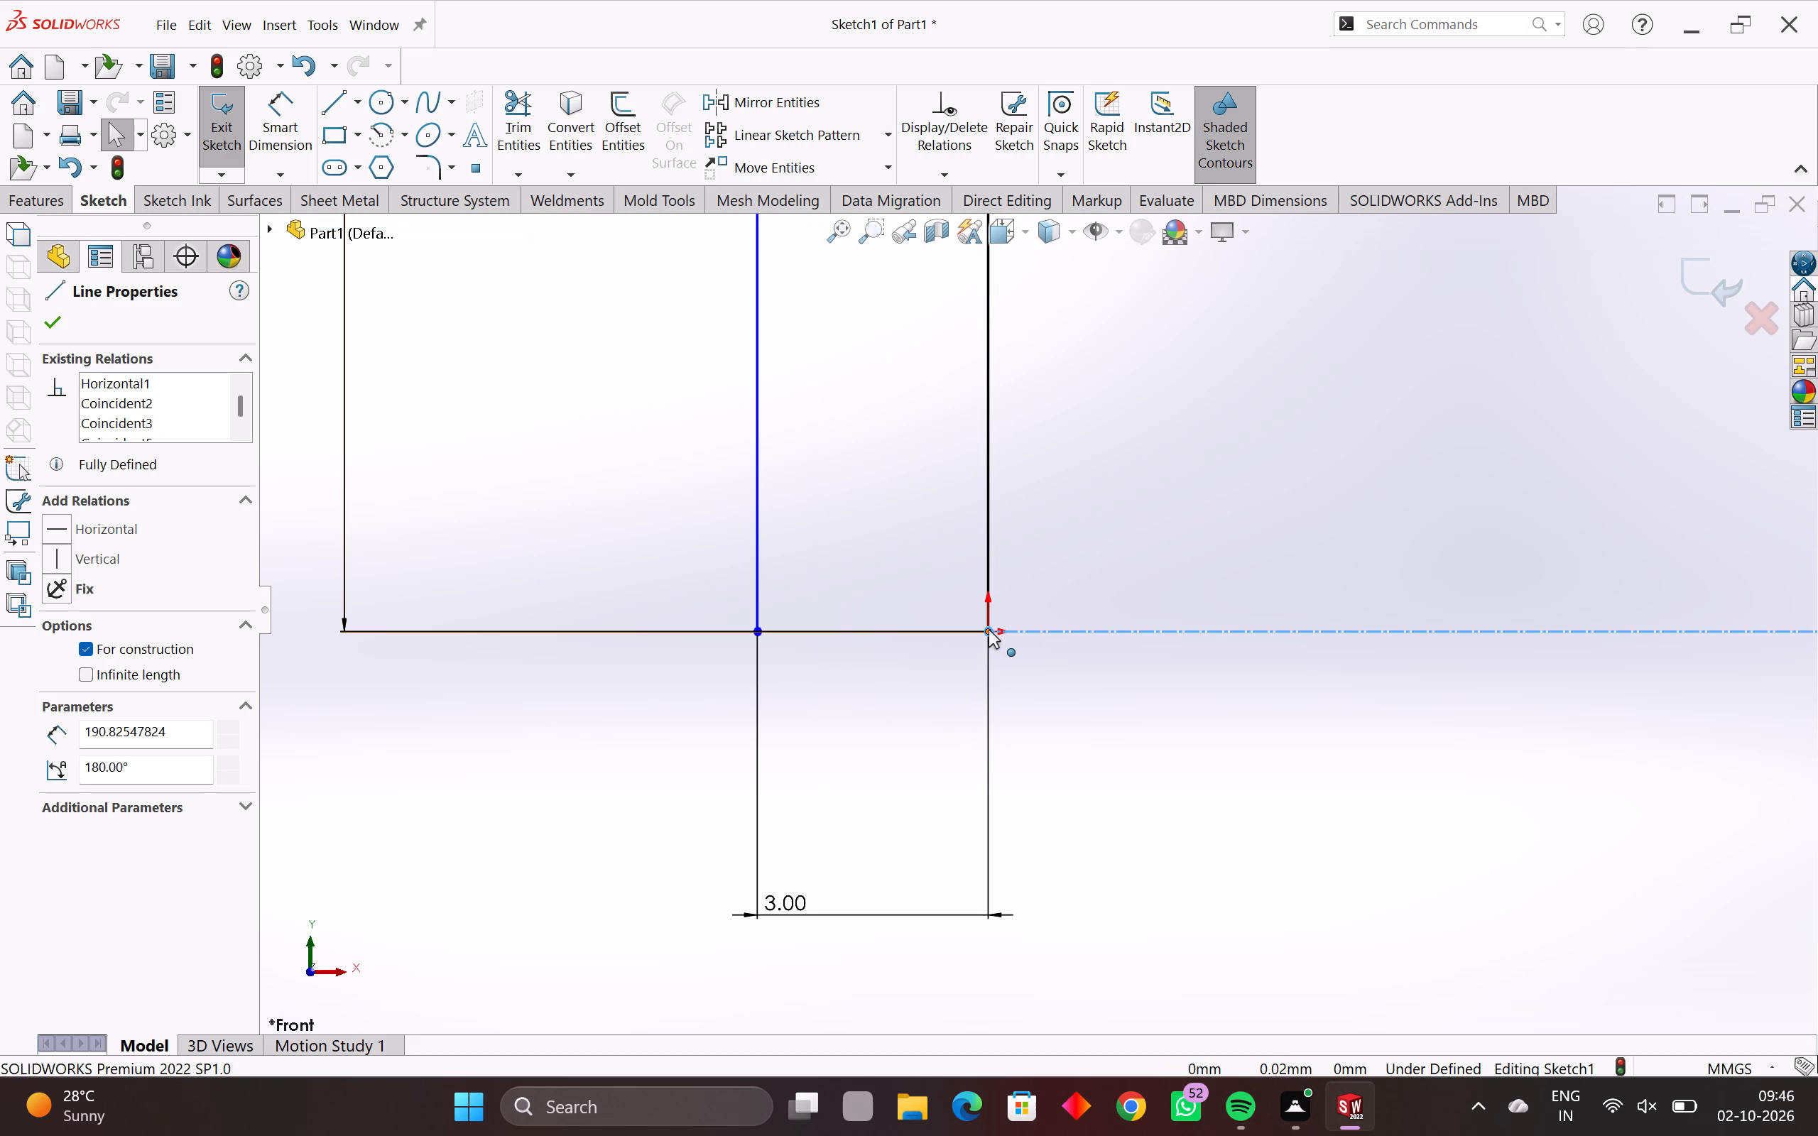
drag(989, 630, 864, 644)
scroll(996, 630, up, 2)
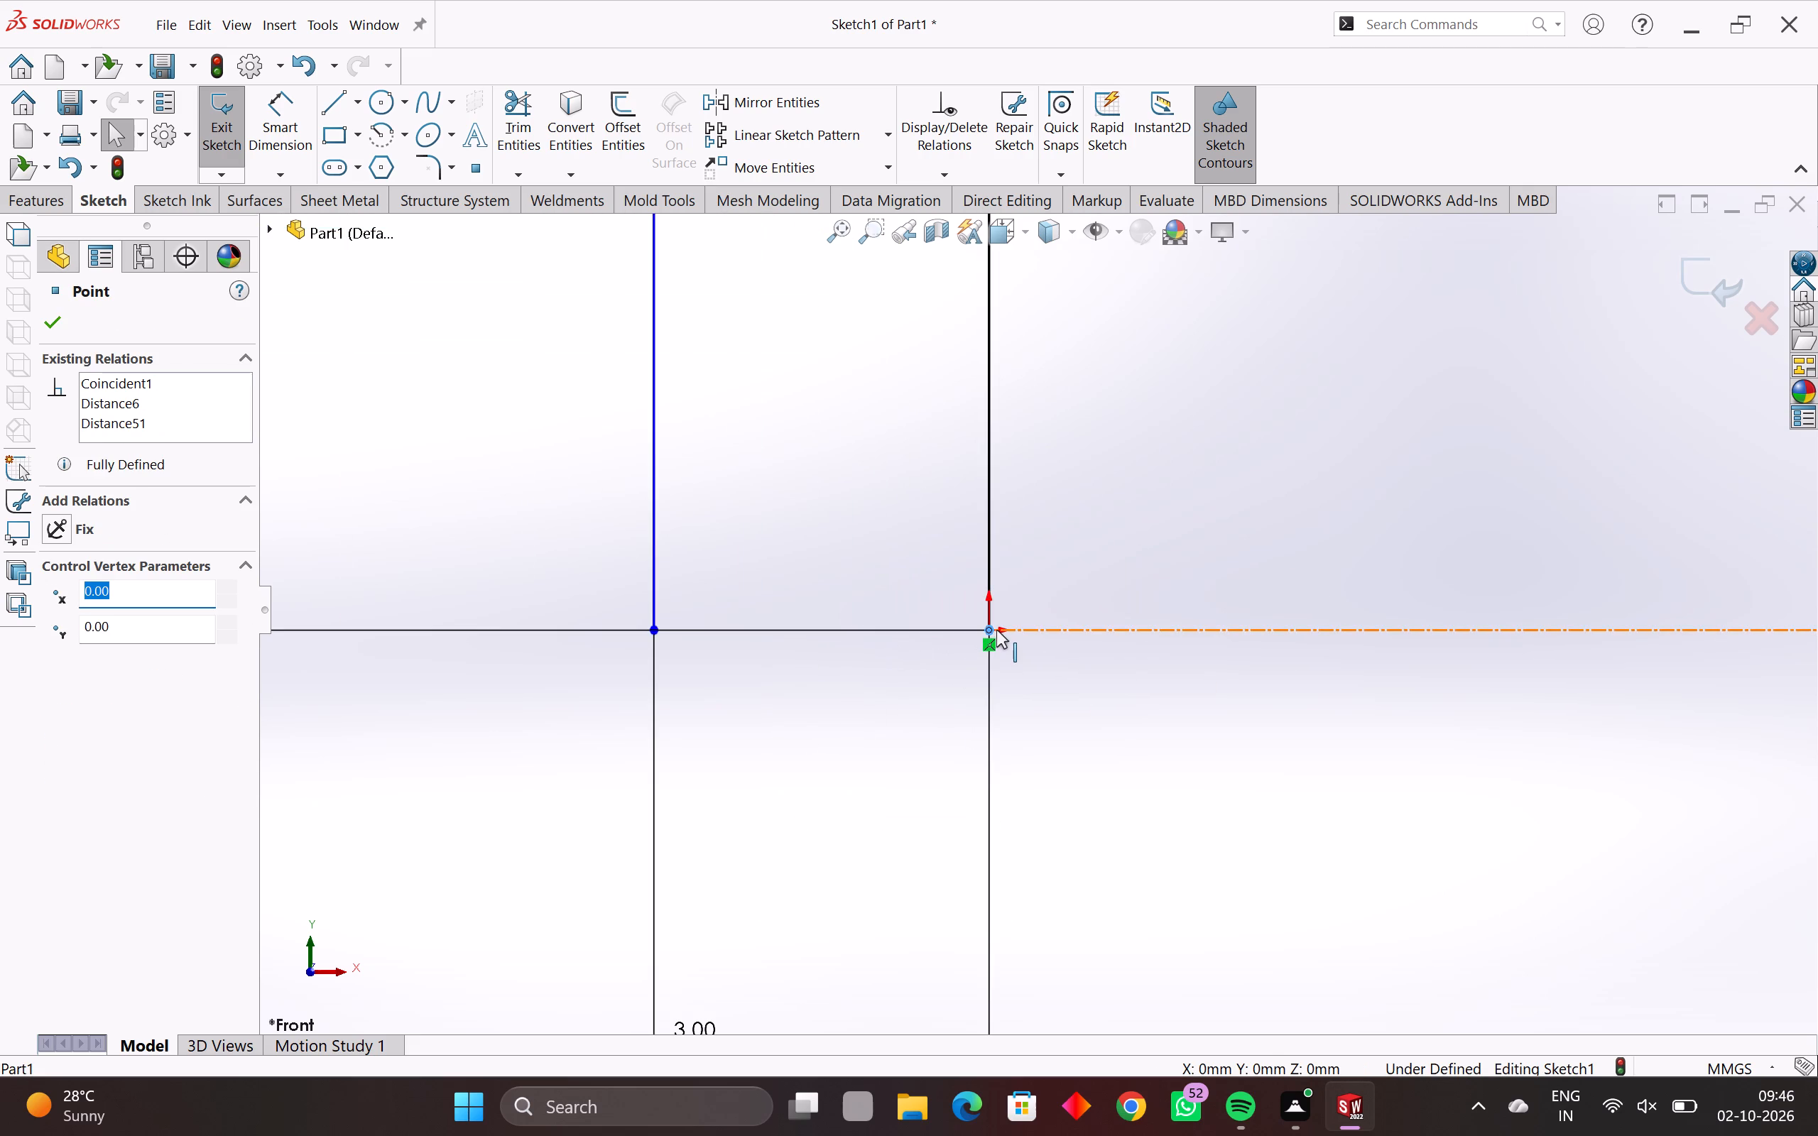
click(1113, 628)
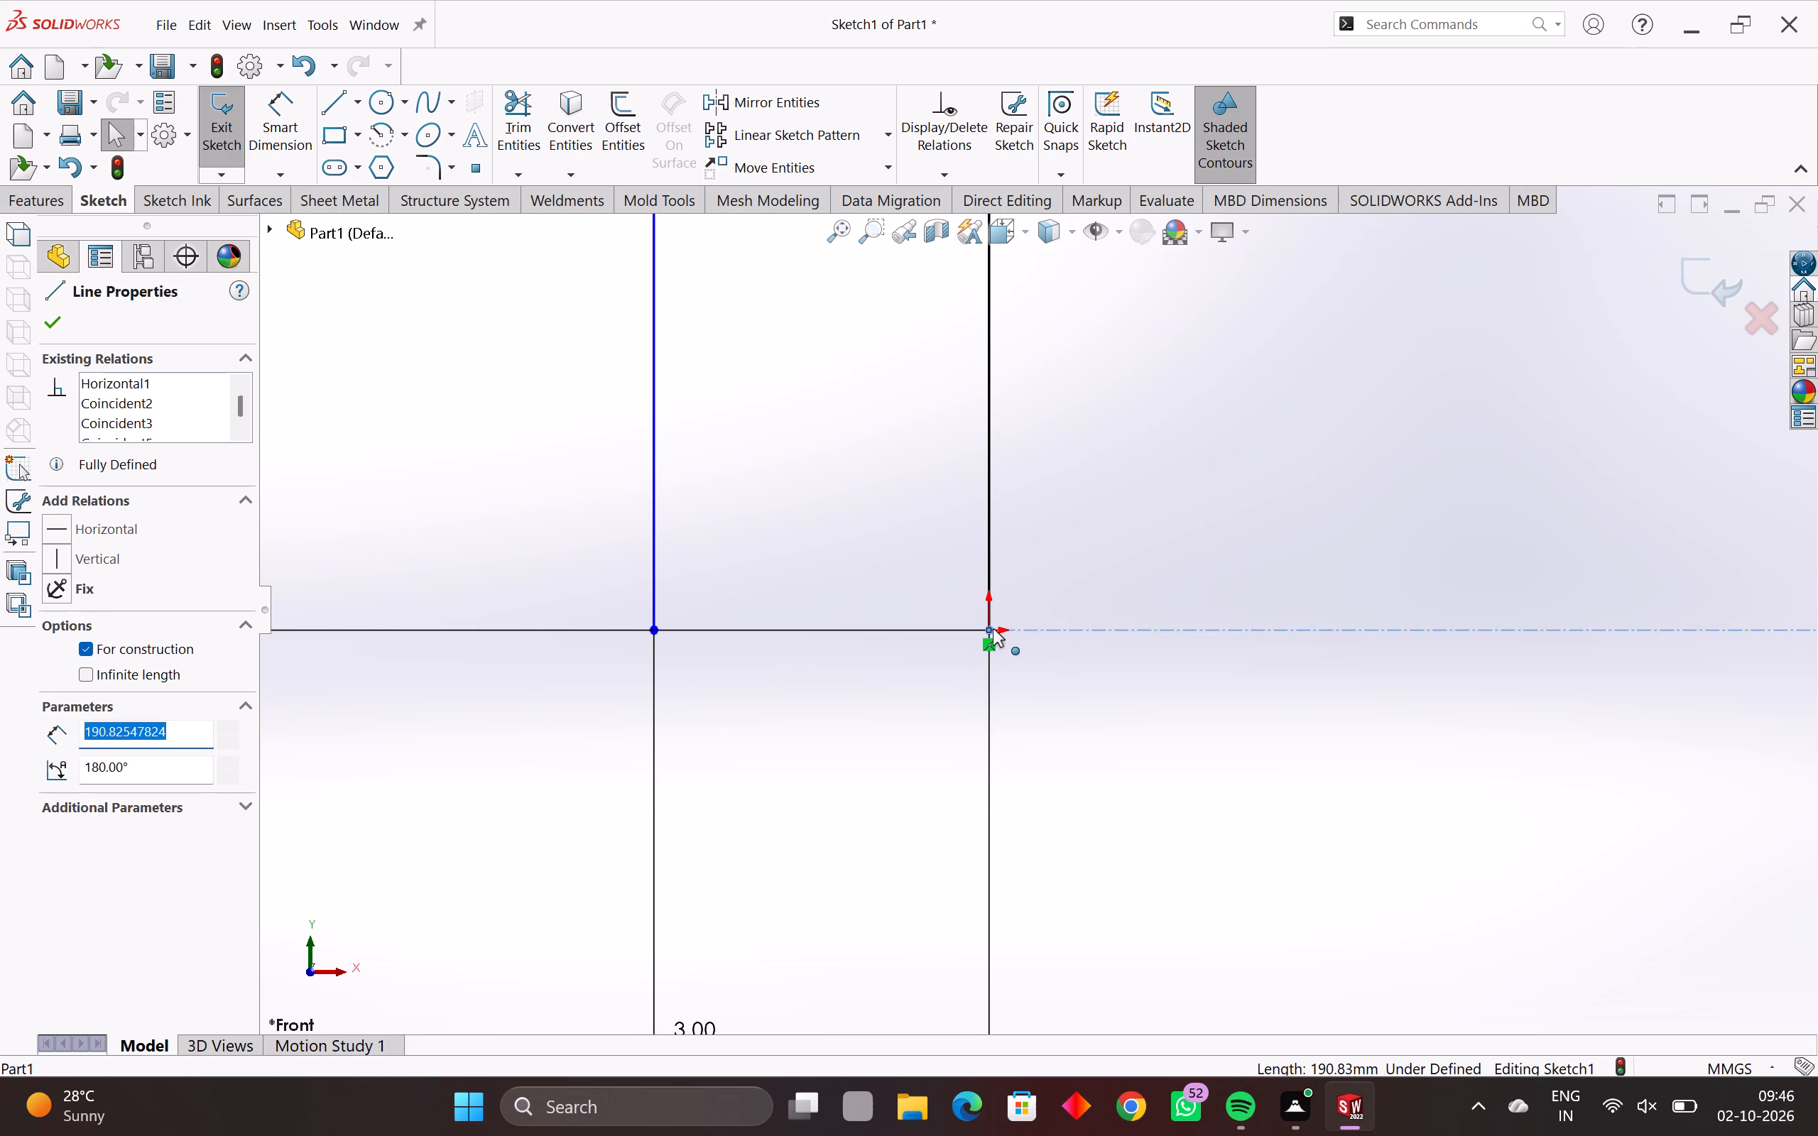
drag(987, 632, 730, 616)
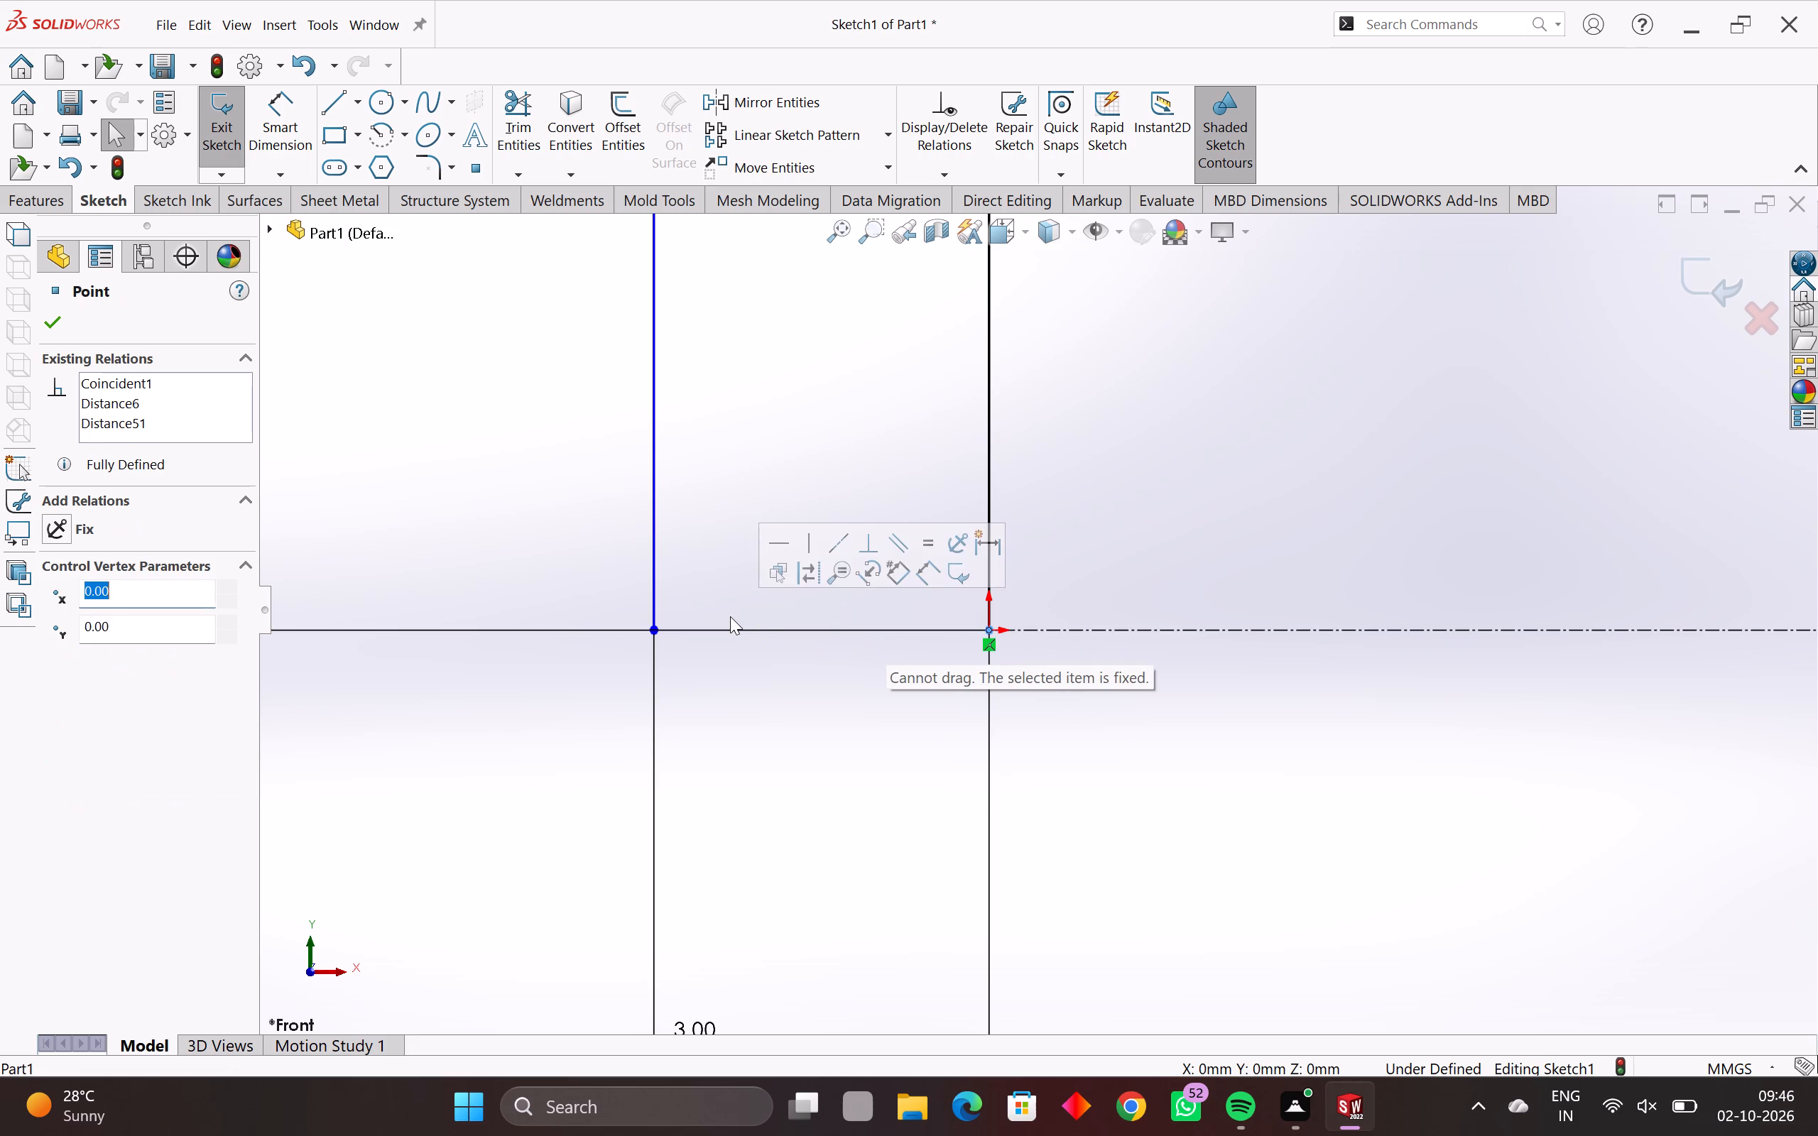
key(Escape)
Undo the deletion of the short centerline segment and step back out of the profile sketch.
key(ctrl+z)
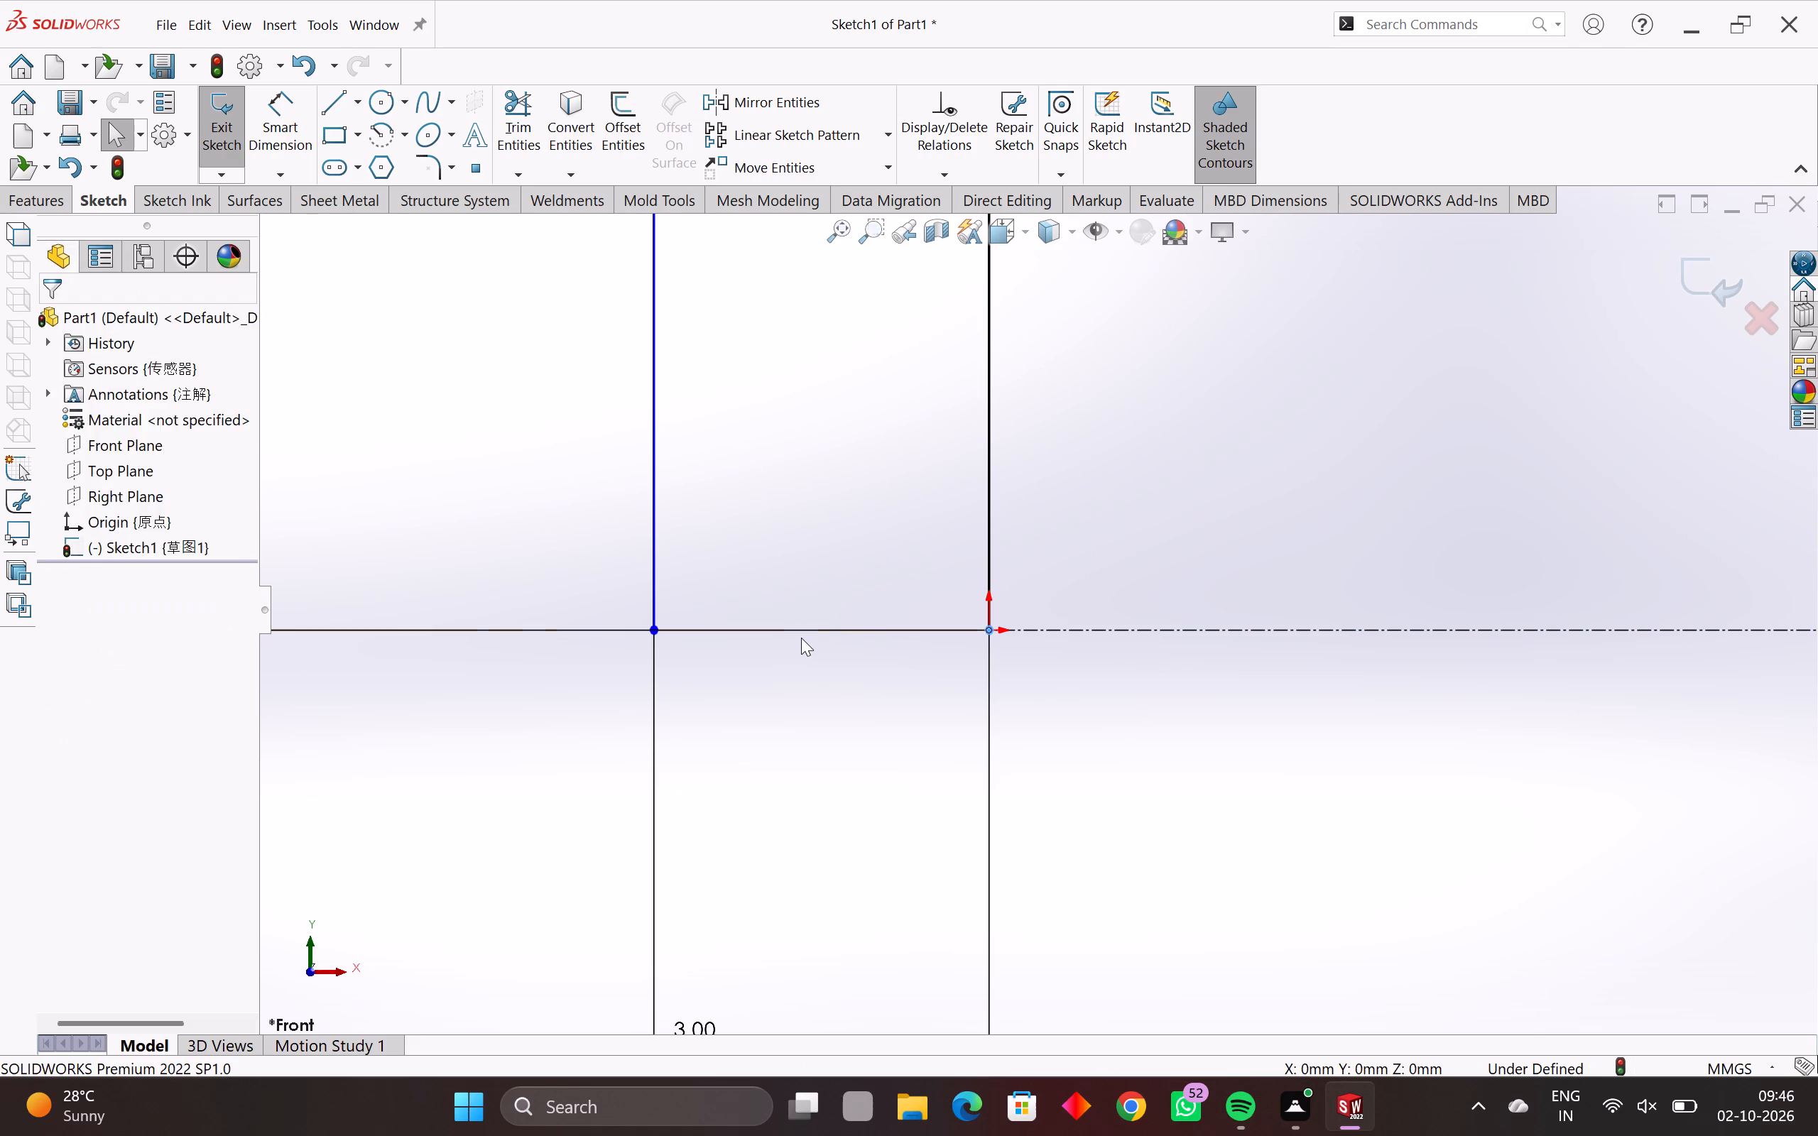
key(ctrl+z)
key(ctrl+z)
key(ctrl+z)
key(ctrl+z)
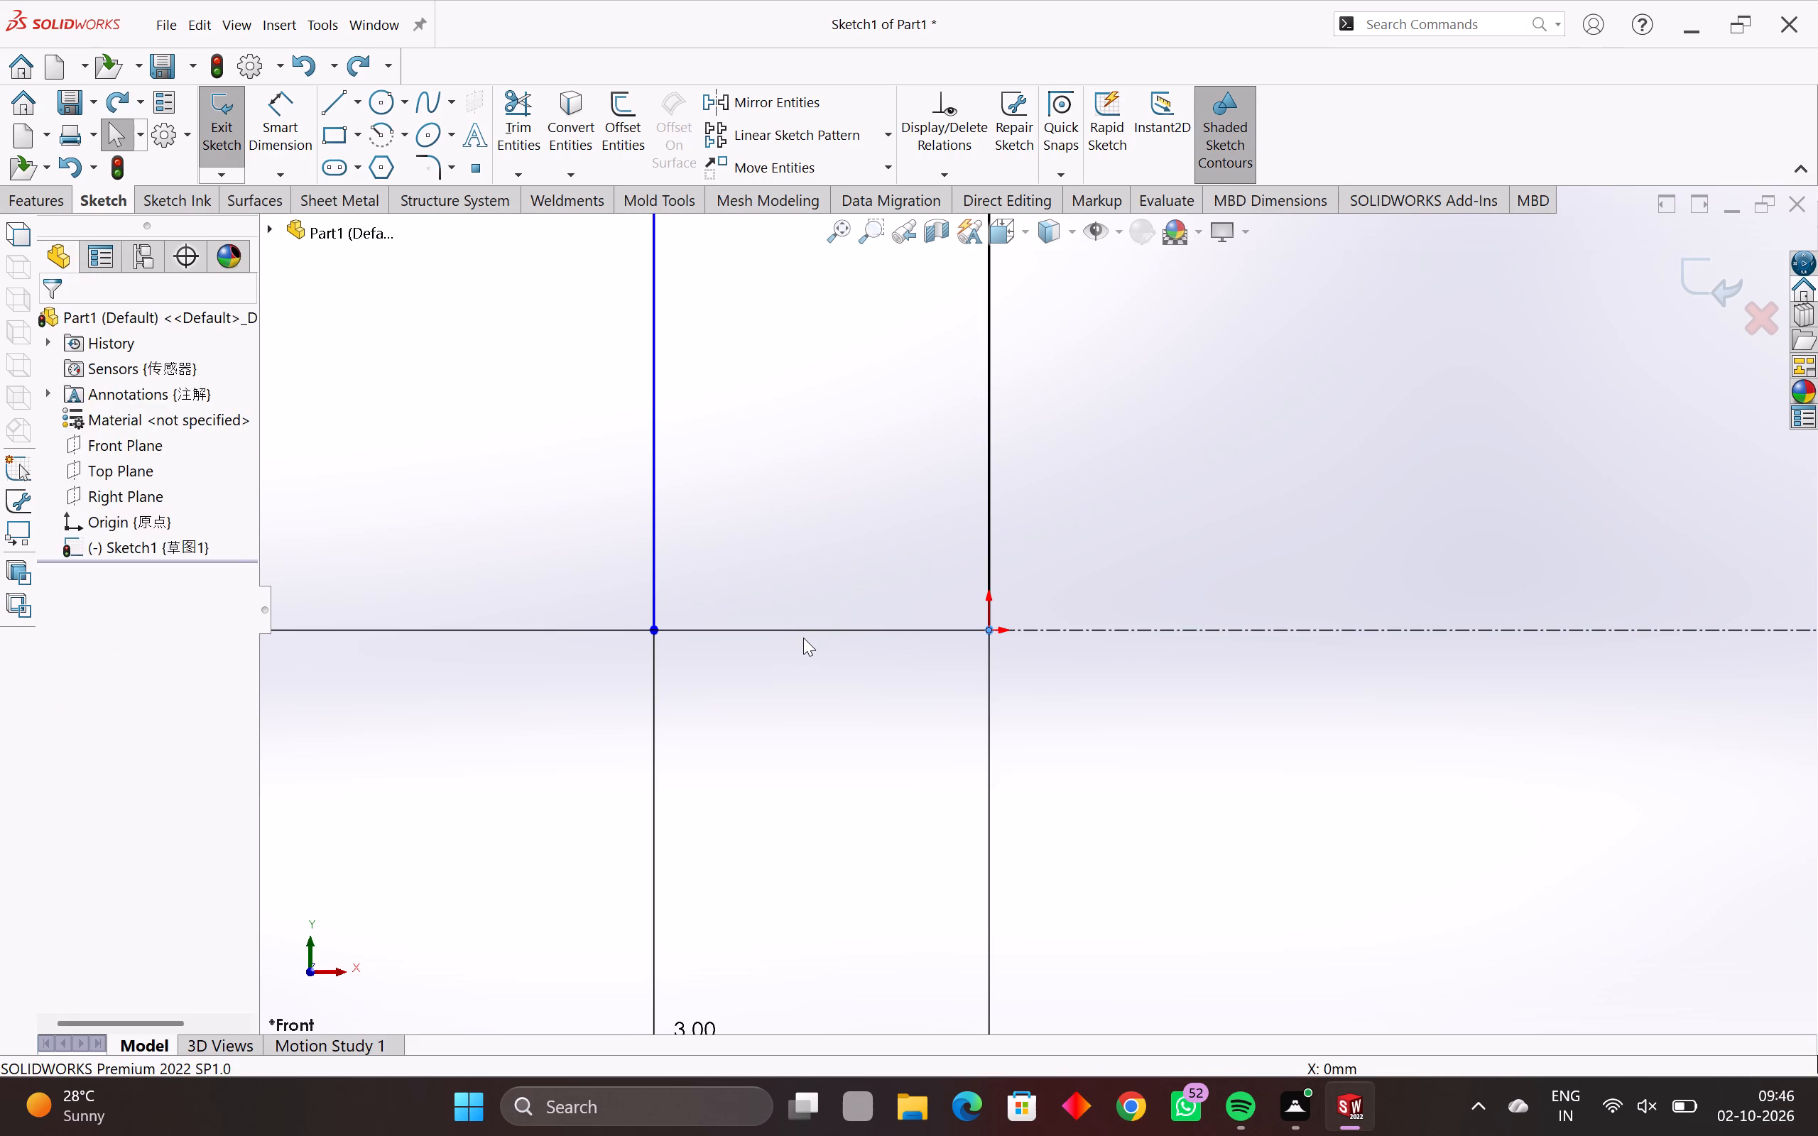
key(ctrl+z)
key(ctrl+z)
key(ctrl+z)
scroll(803, 638, down, 8)
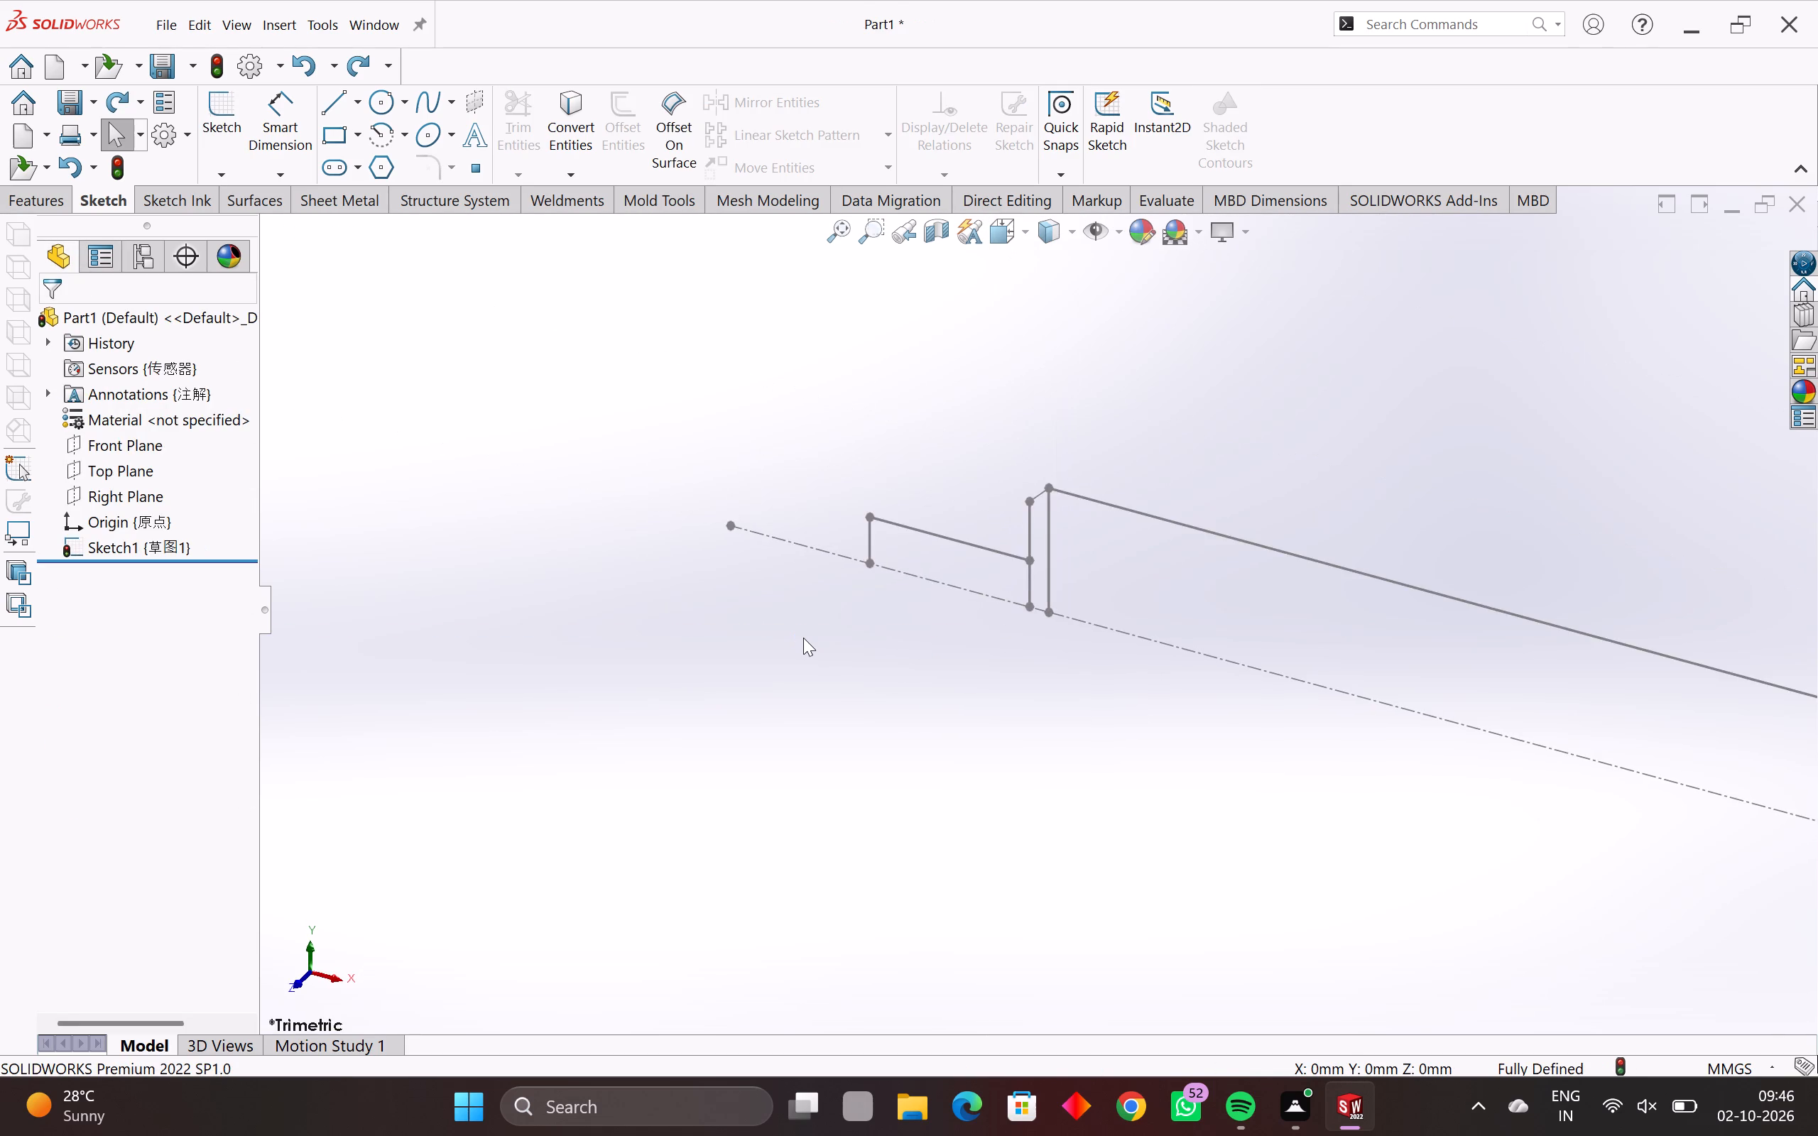
scroll(803, 638, down, 3)
key(Escape)
key(Escape)
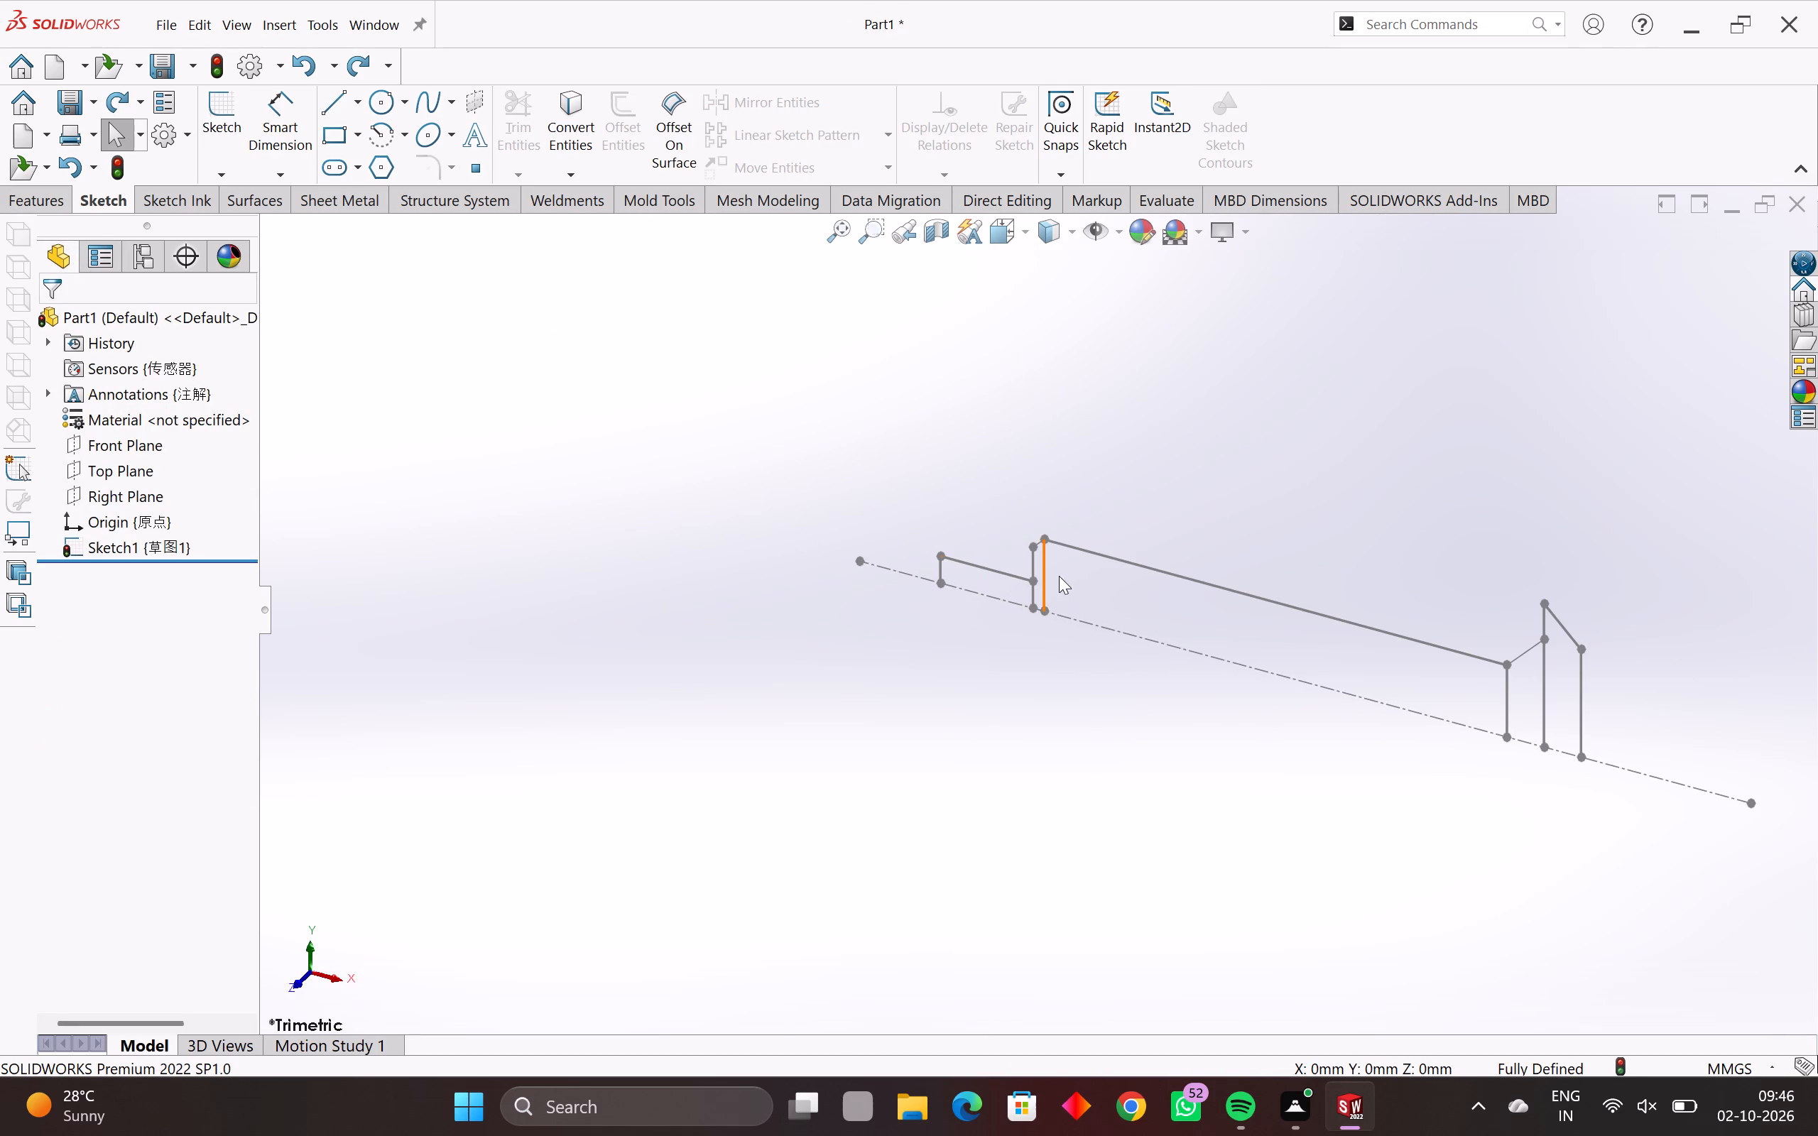
Start a 360° Blind revolve of the profile sketch with the 7.5 mm vertical end line as the axis.
scroll(1054, 599, up, 11)
scroll(1006, 621, down, 5)
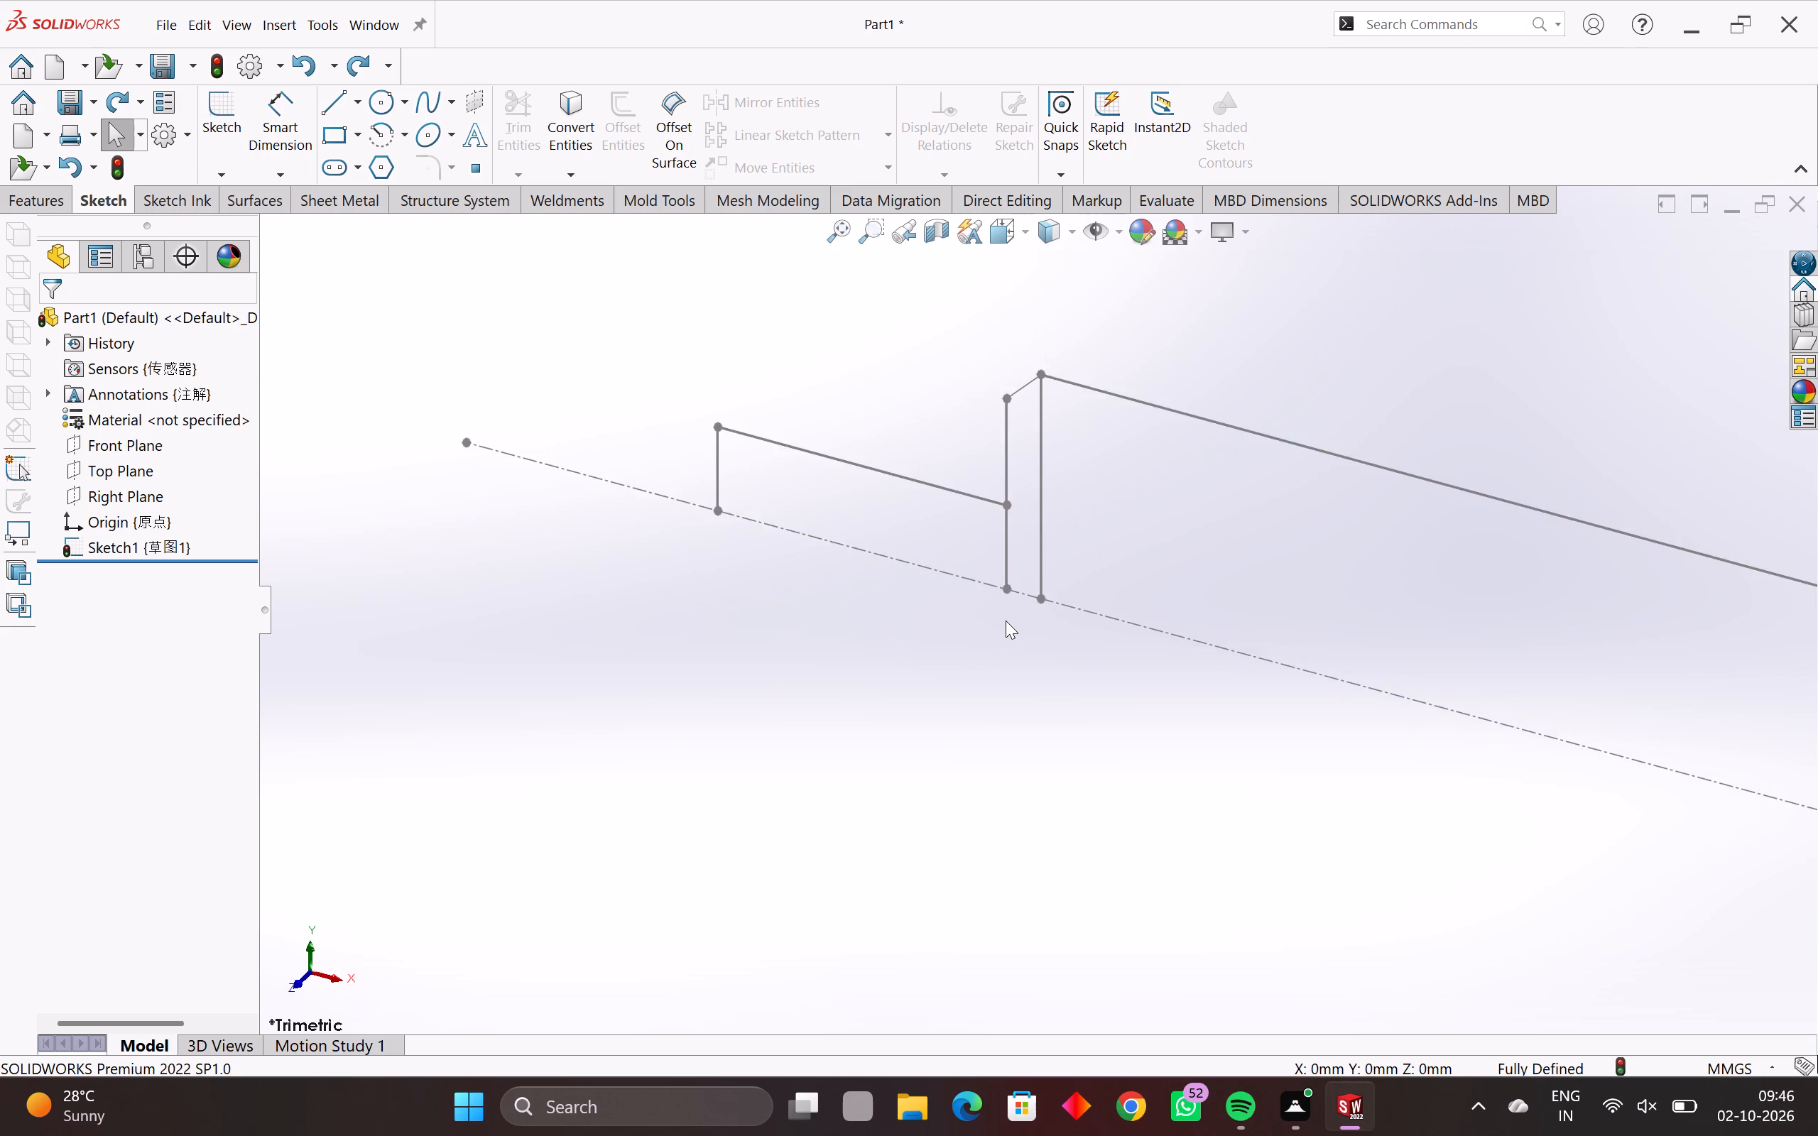
scroll(1006, 621, down, 8)
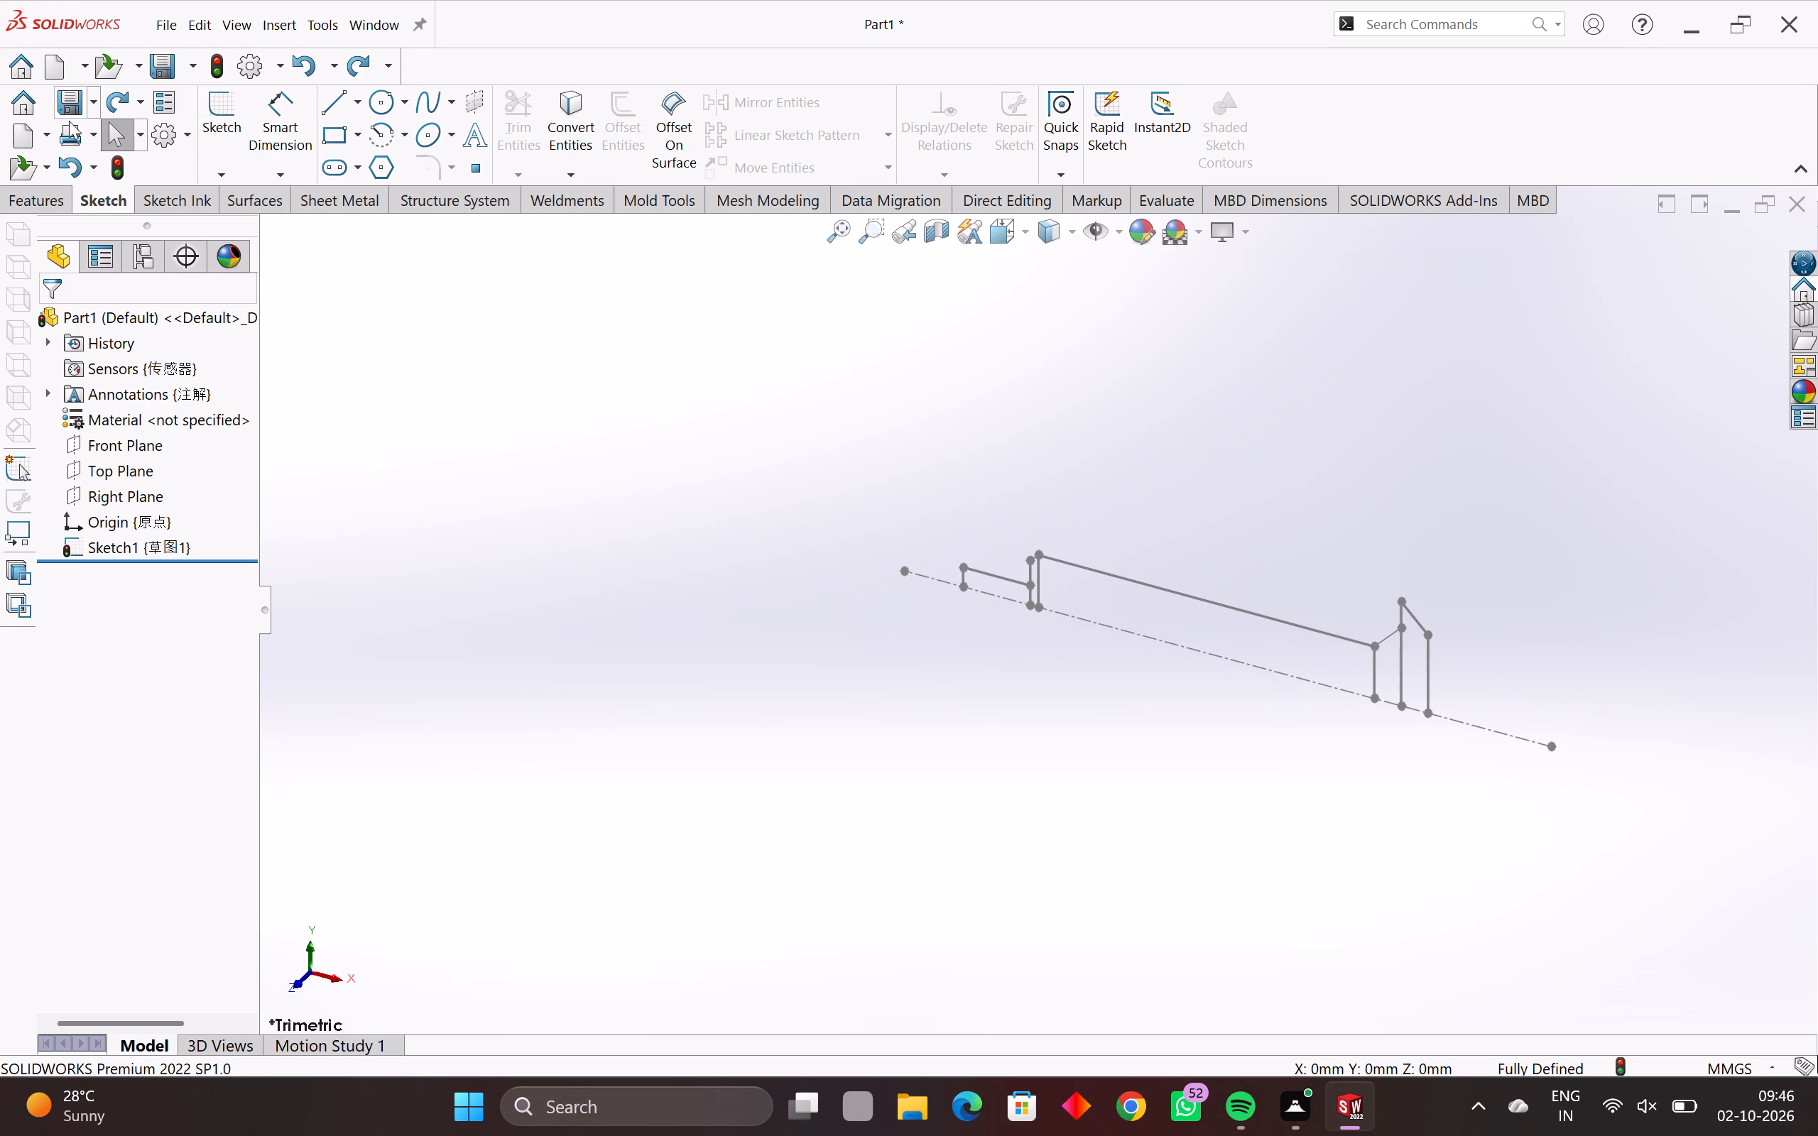
drag(18, 195, 36, 187)
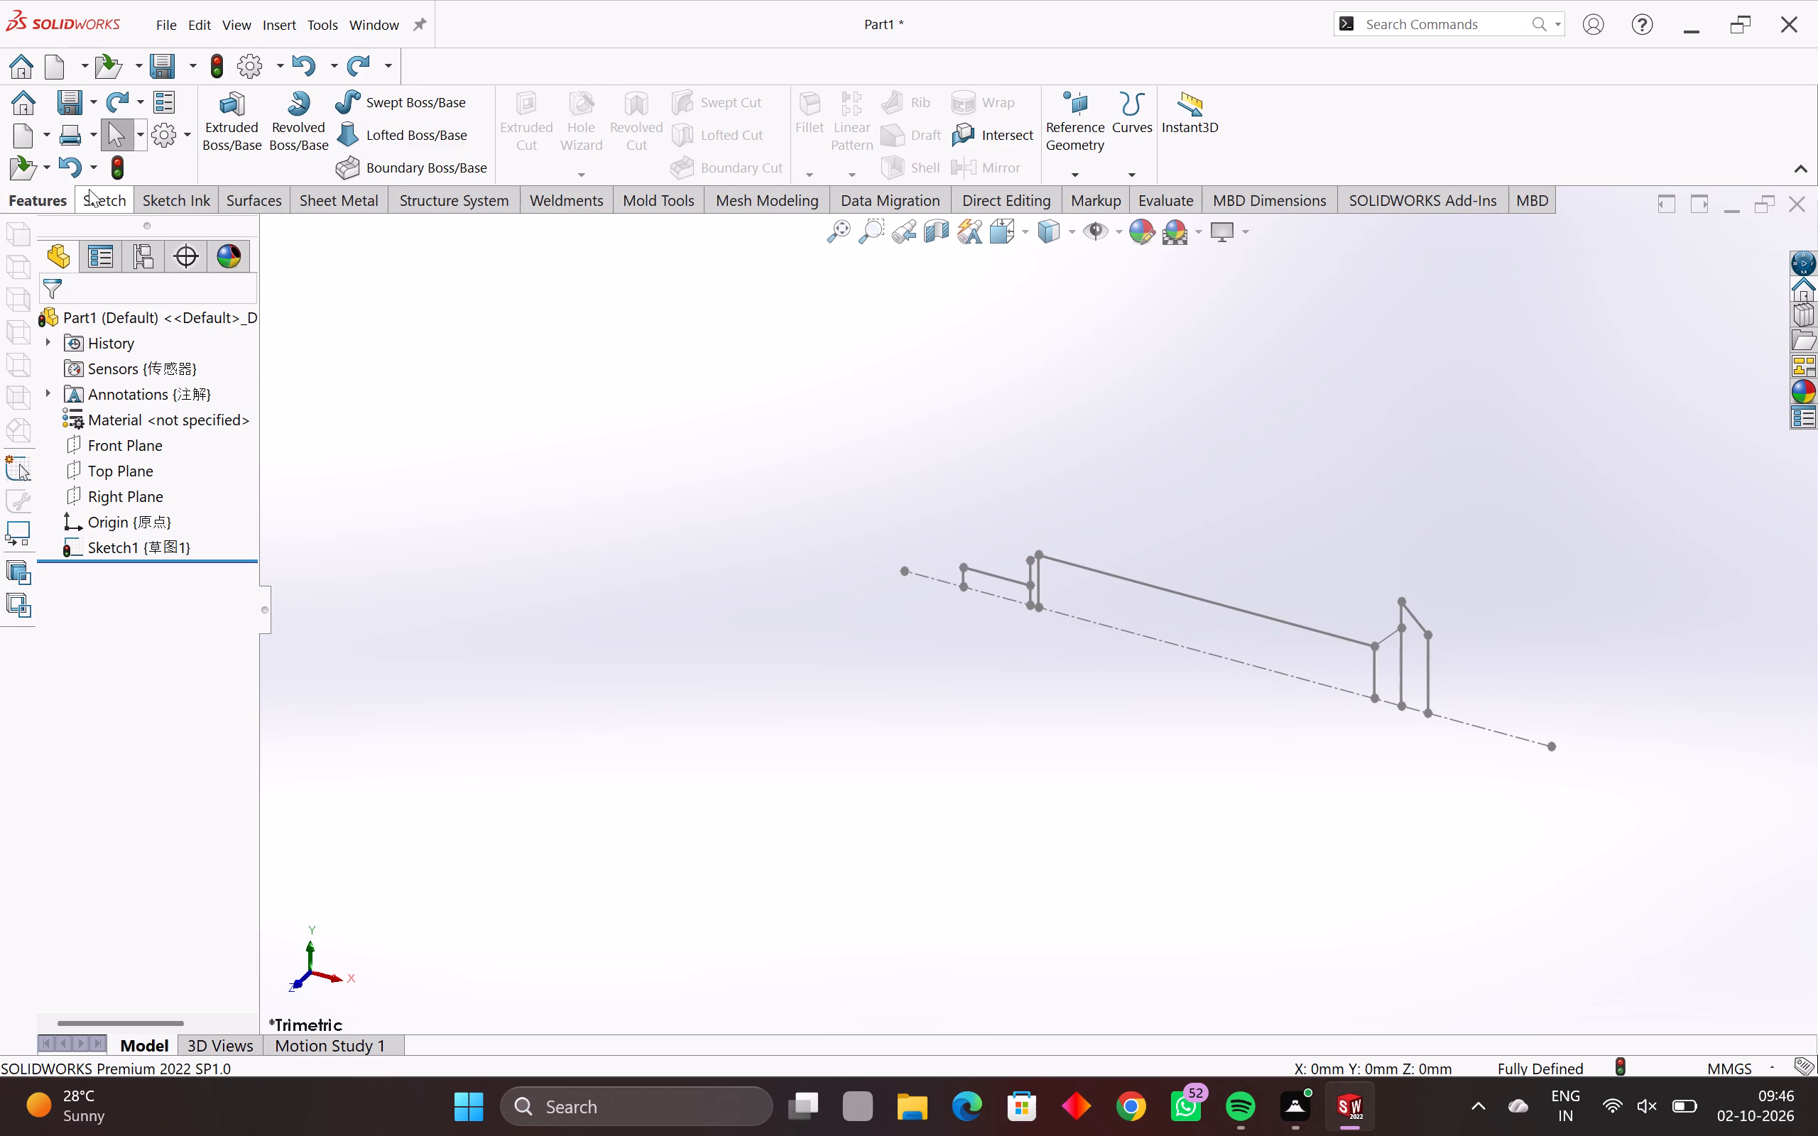
click(290, 106)
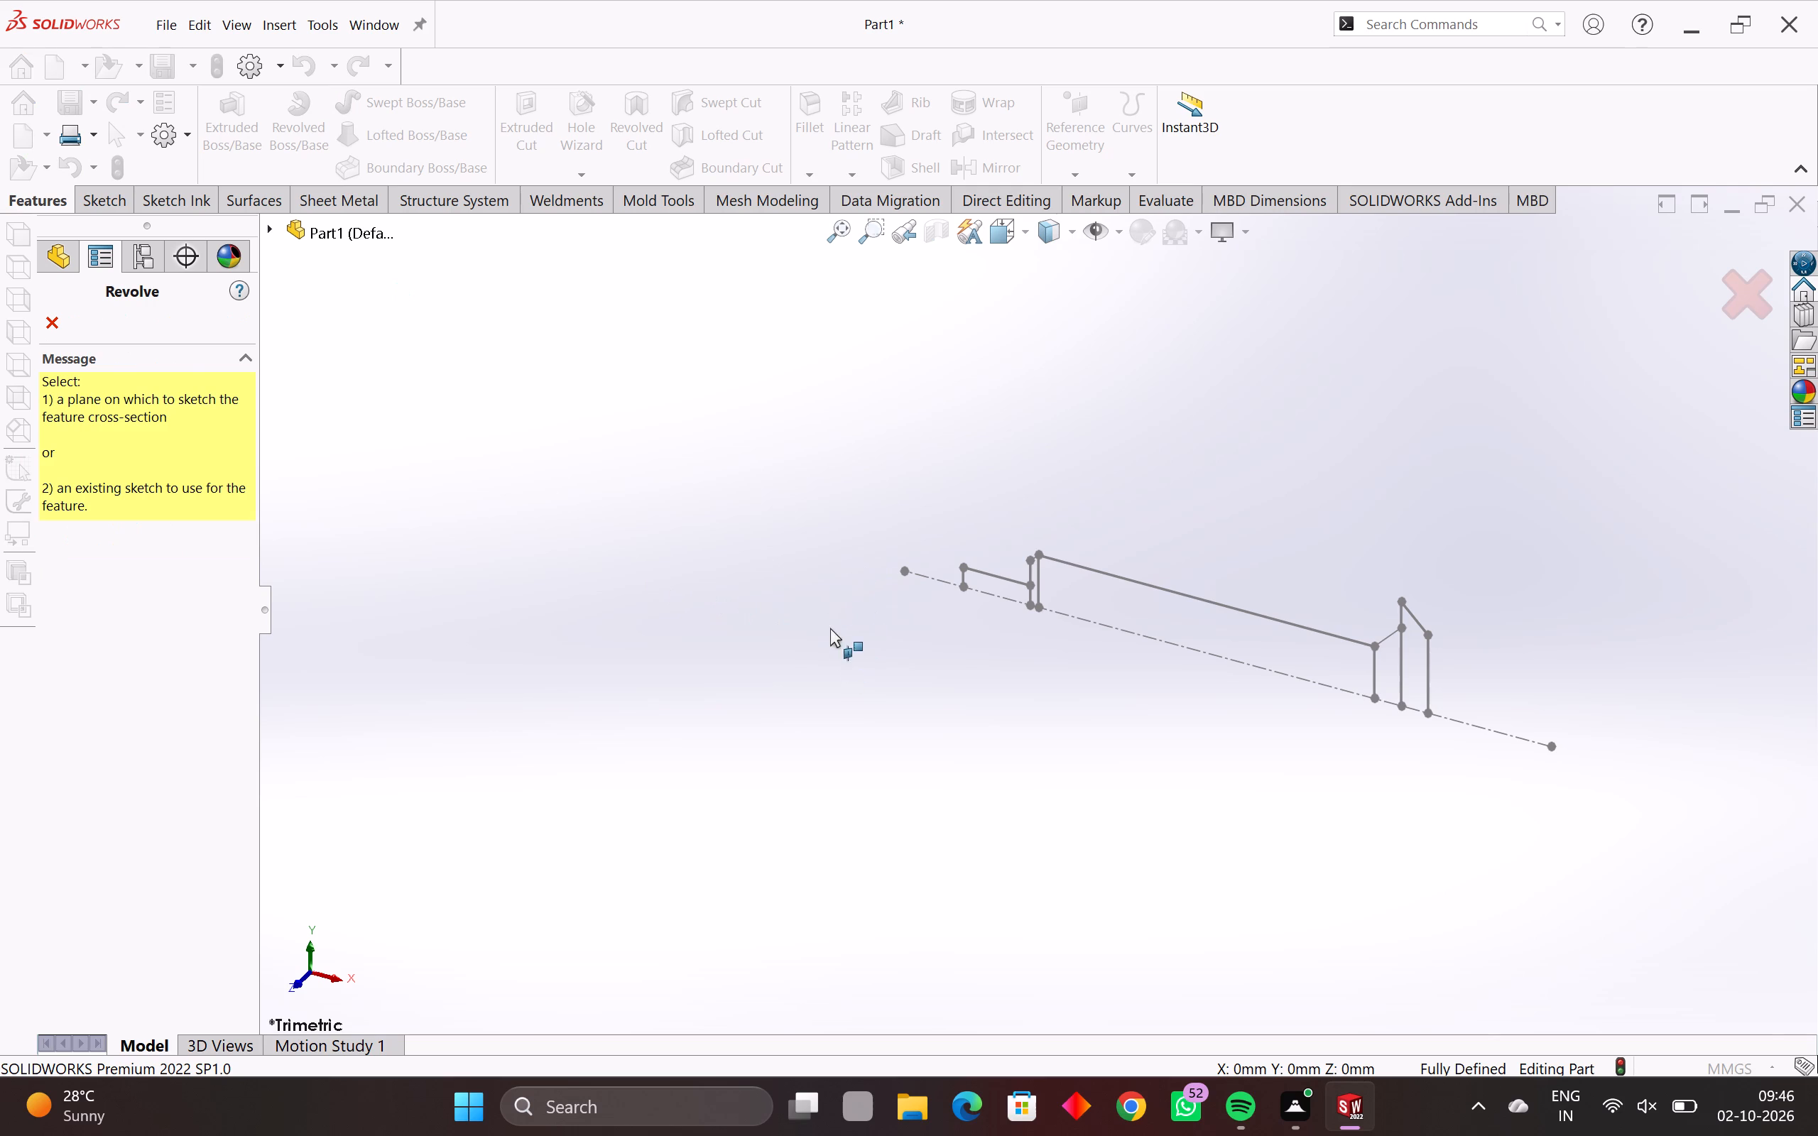
click(966, 573)
click(981, 566)
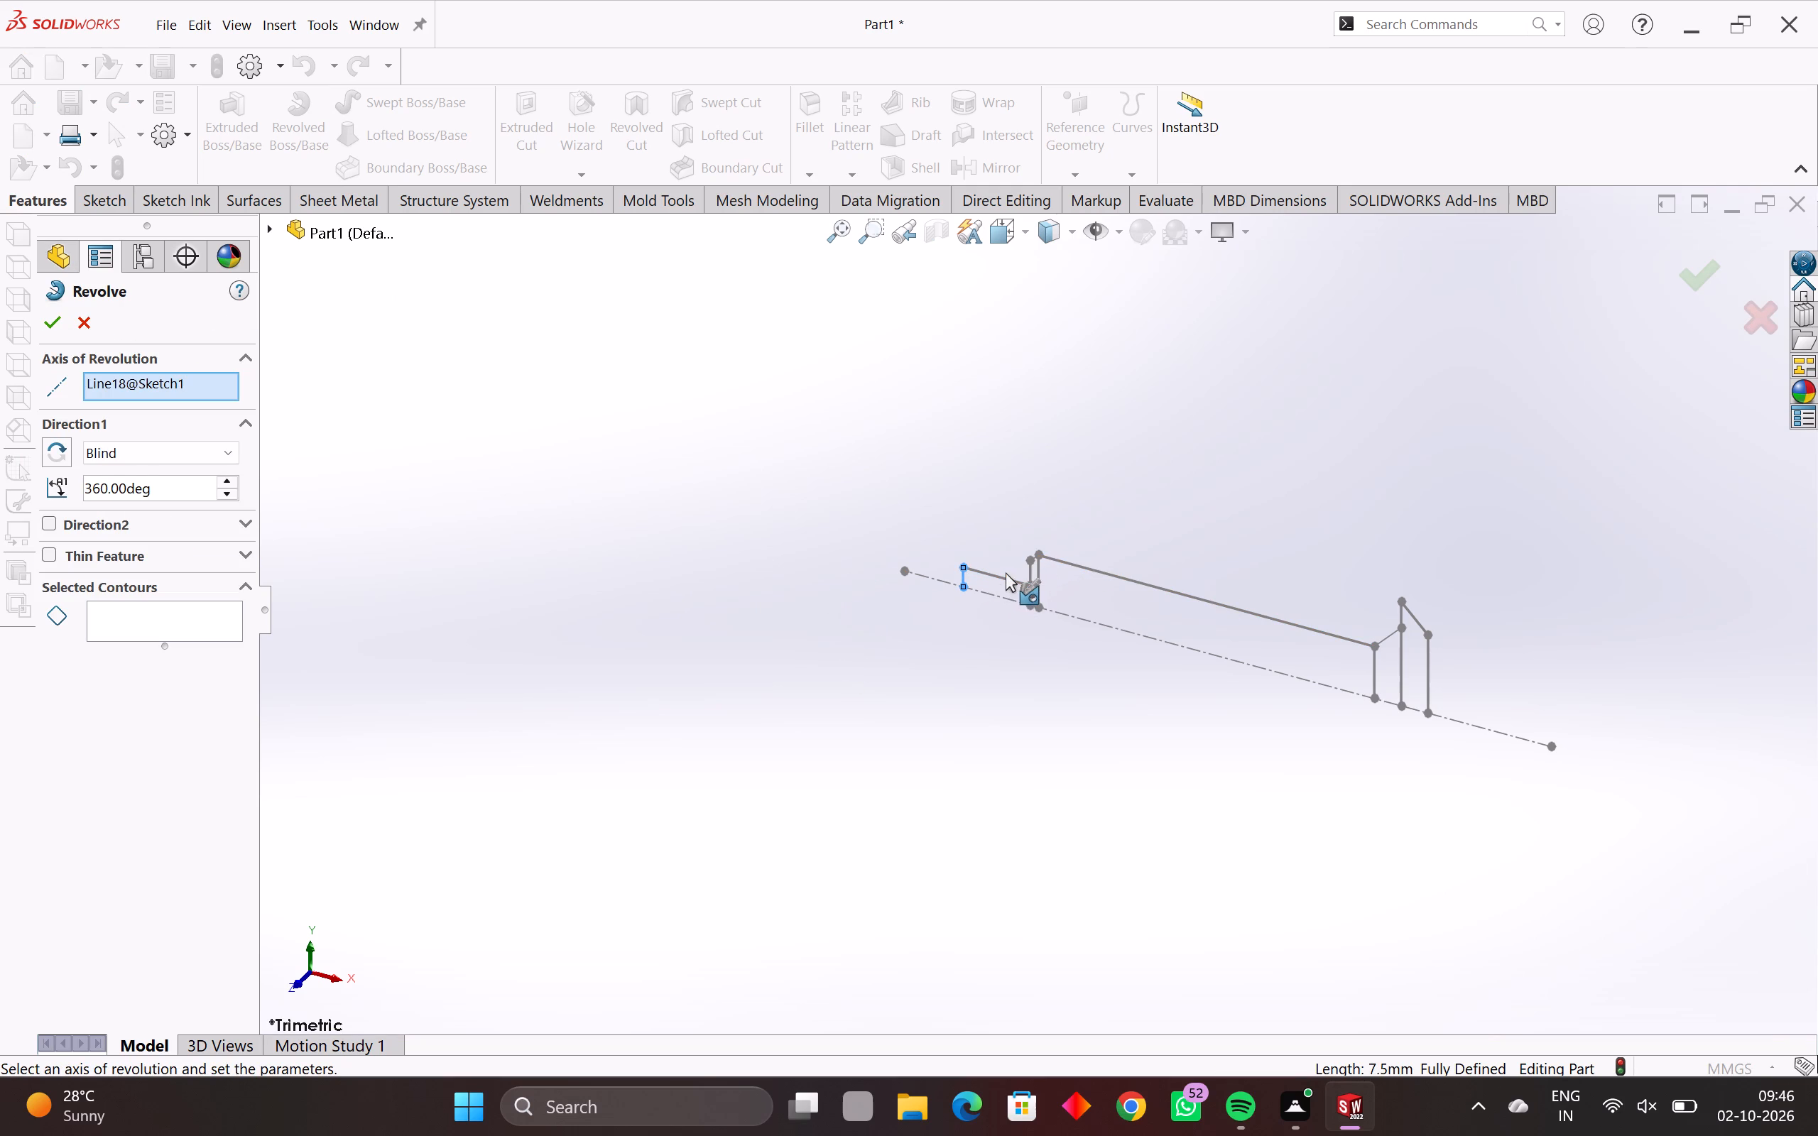
Add seven sketch contours to the revolve, from the 25 mm step along the long body line to the far-end collar.
click(1003, 576)
scroll(1048, 583, up, 4)
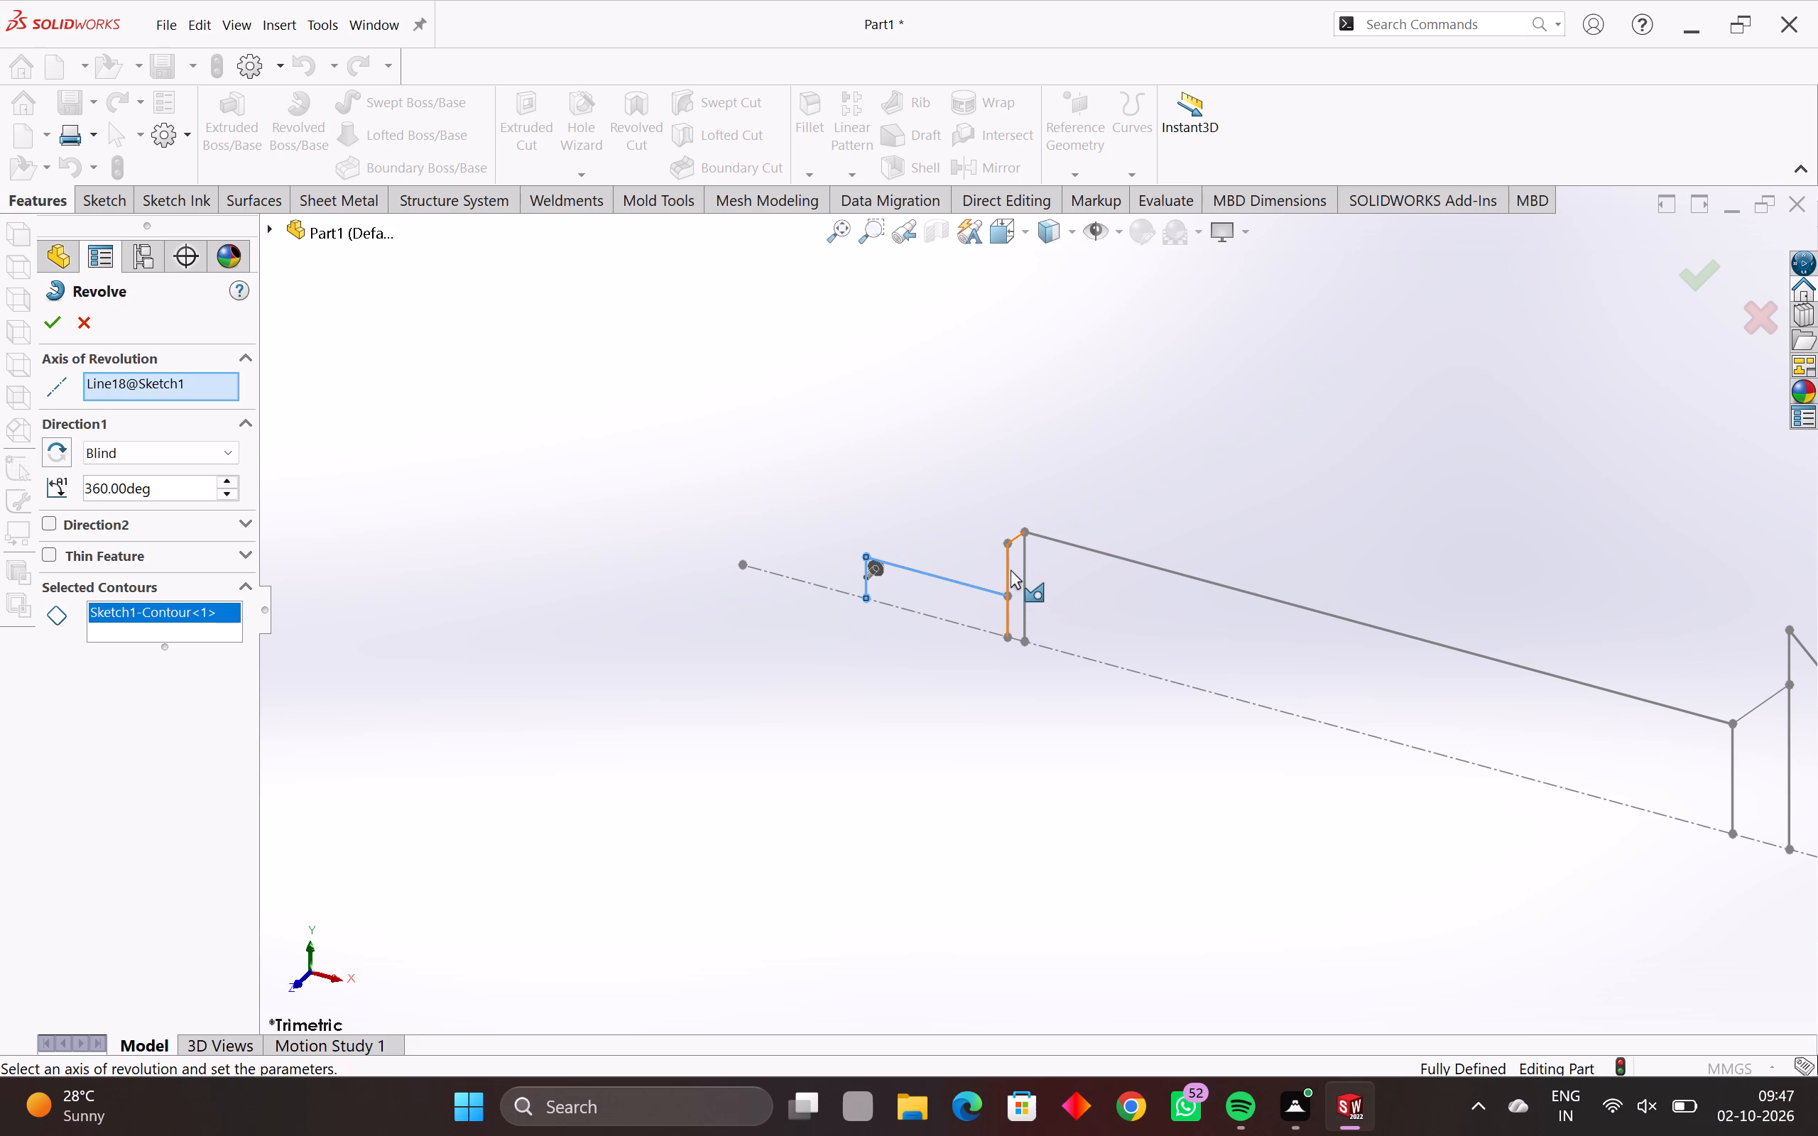
click(1011, 569)
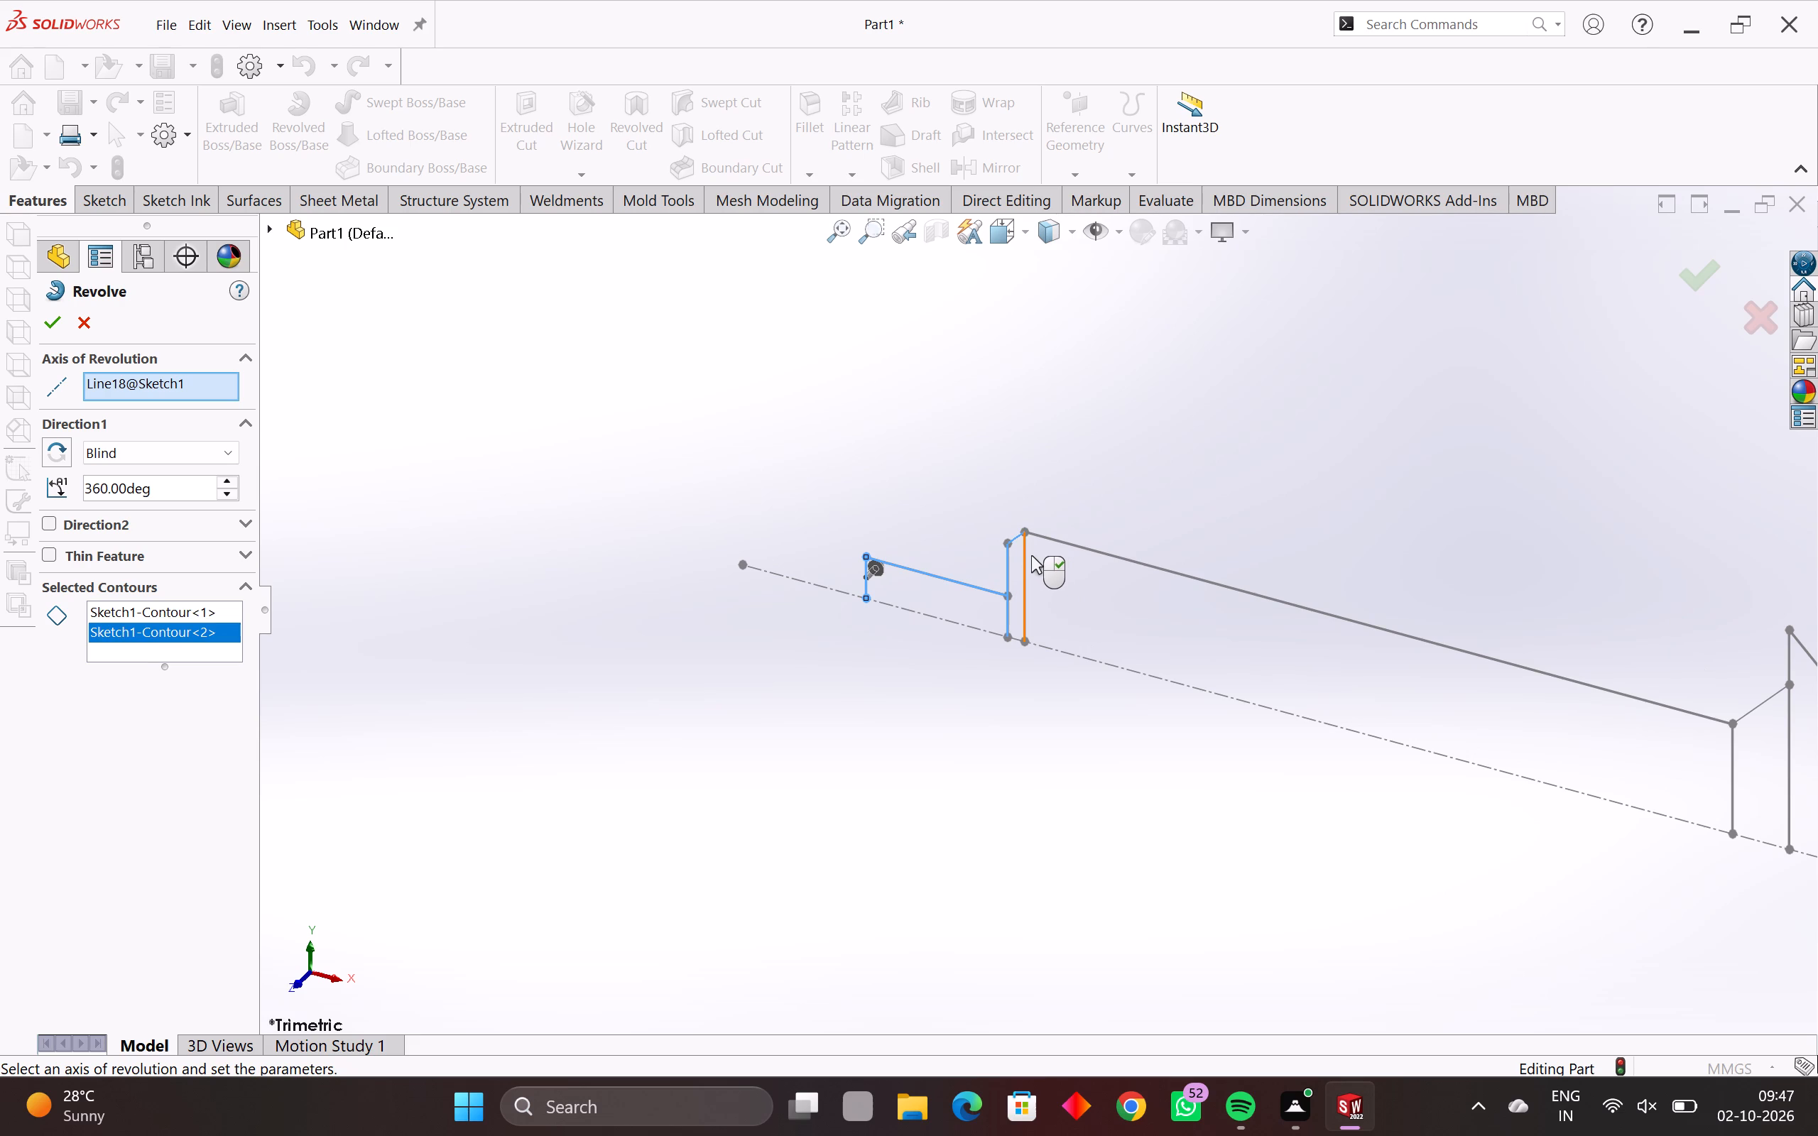
click(1027, 559)
scroll(1016, 552, up, 6)
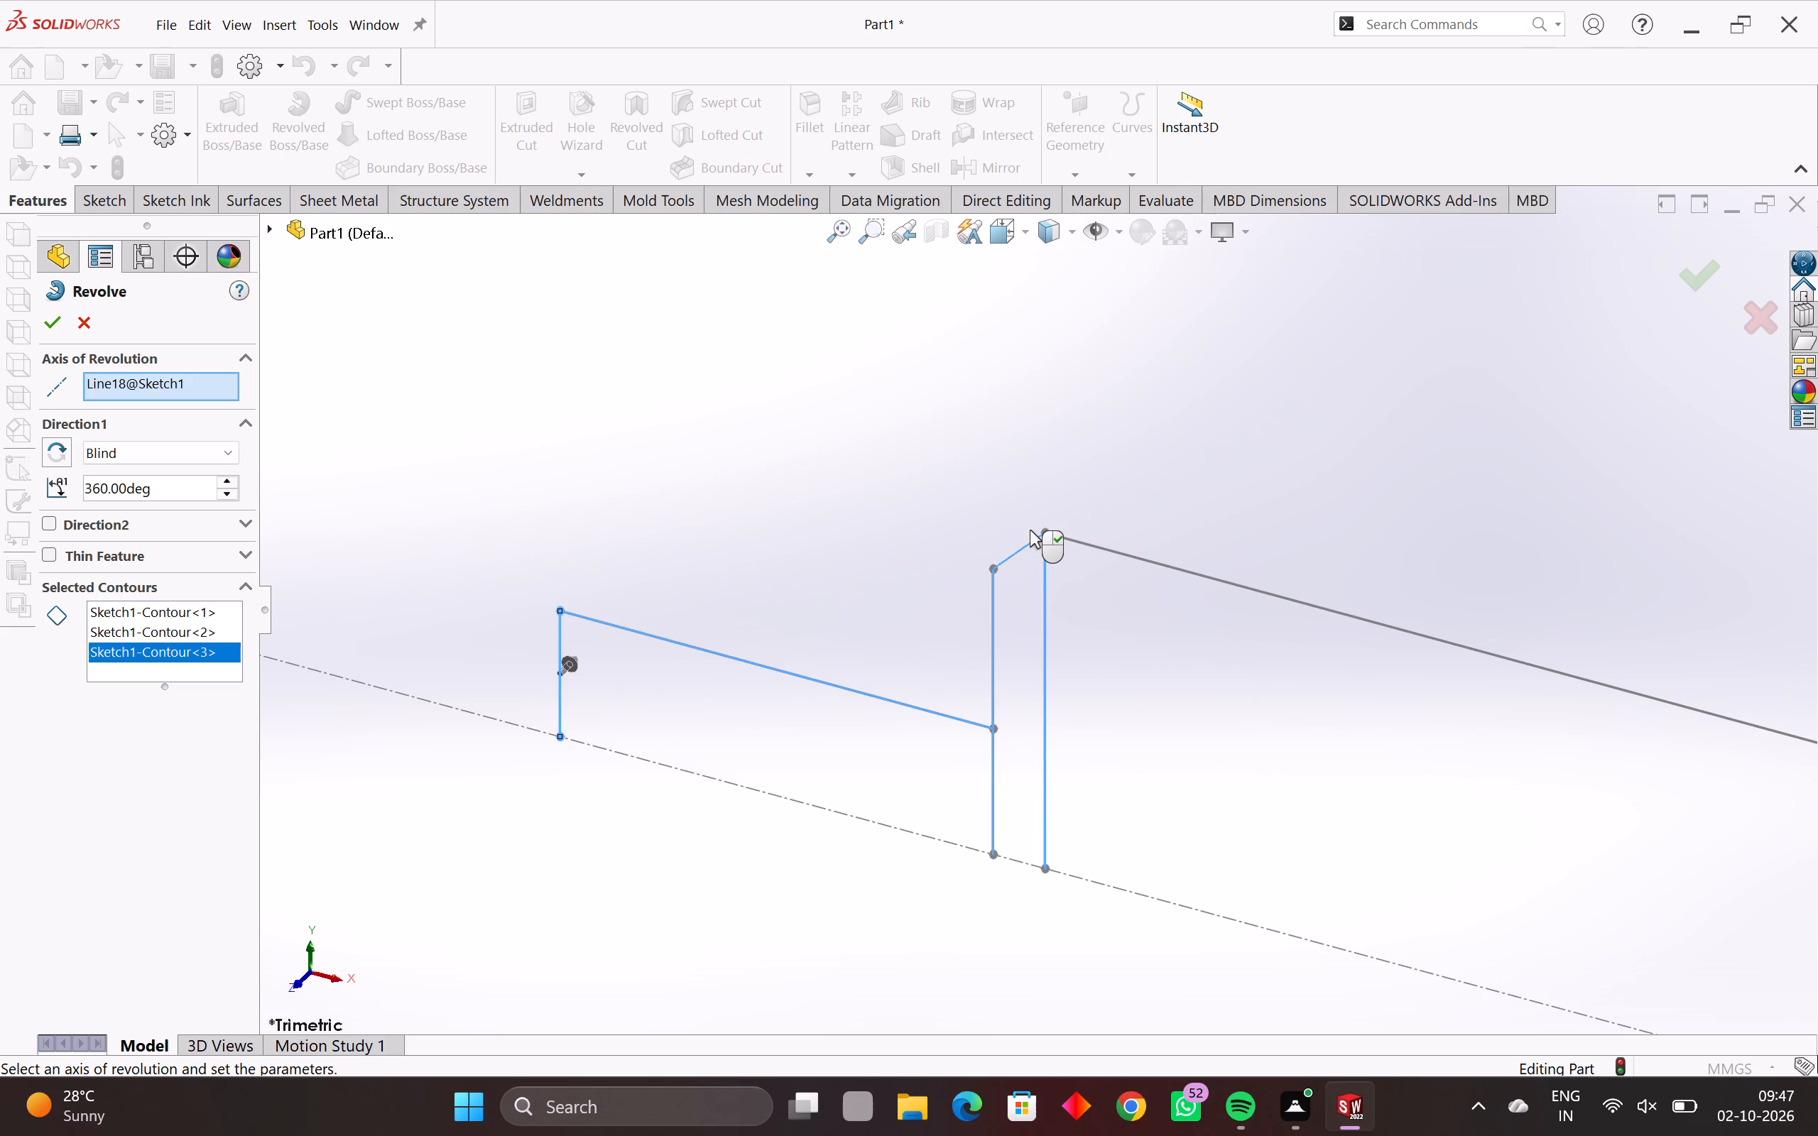
scroll(1030, 530, down, 4)
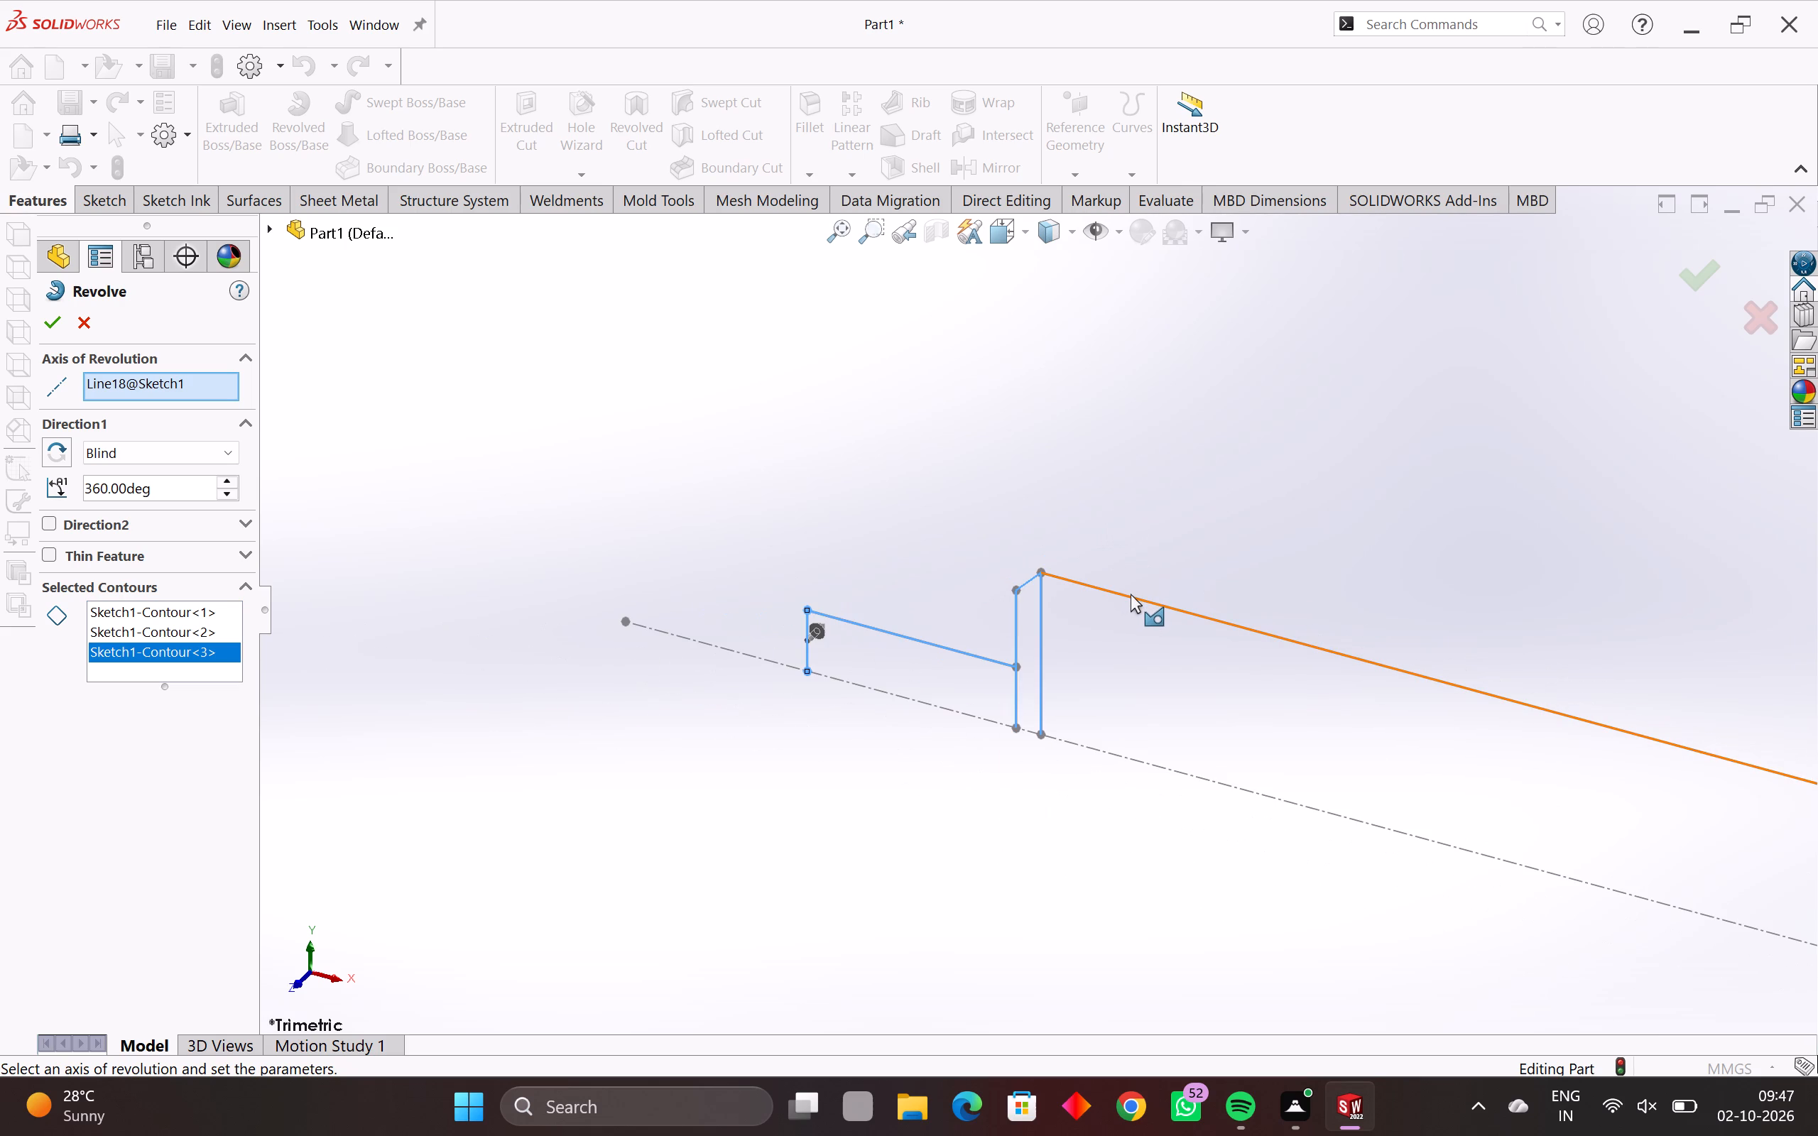
click(1134, 596)
scroll(1134, 596, down, 2)
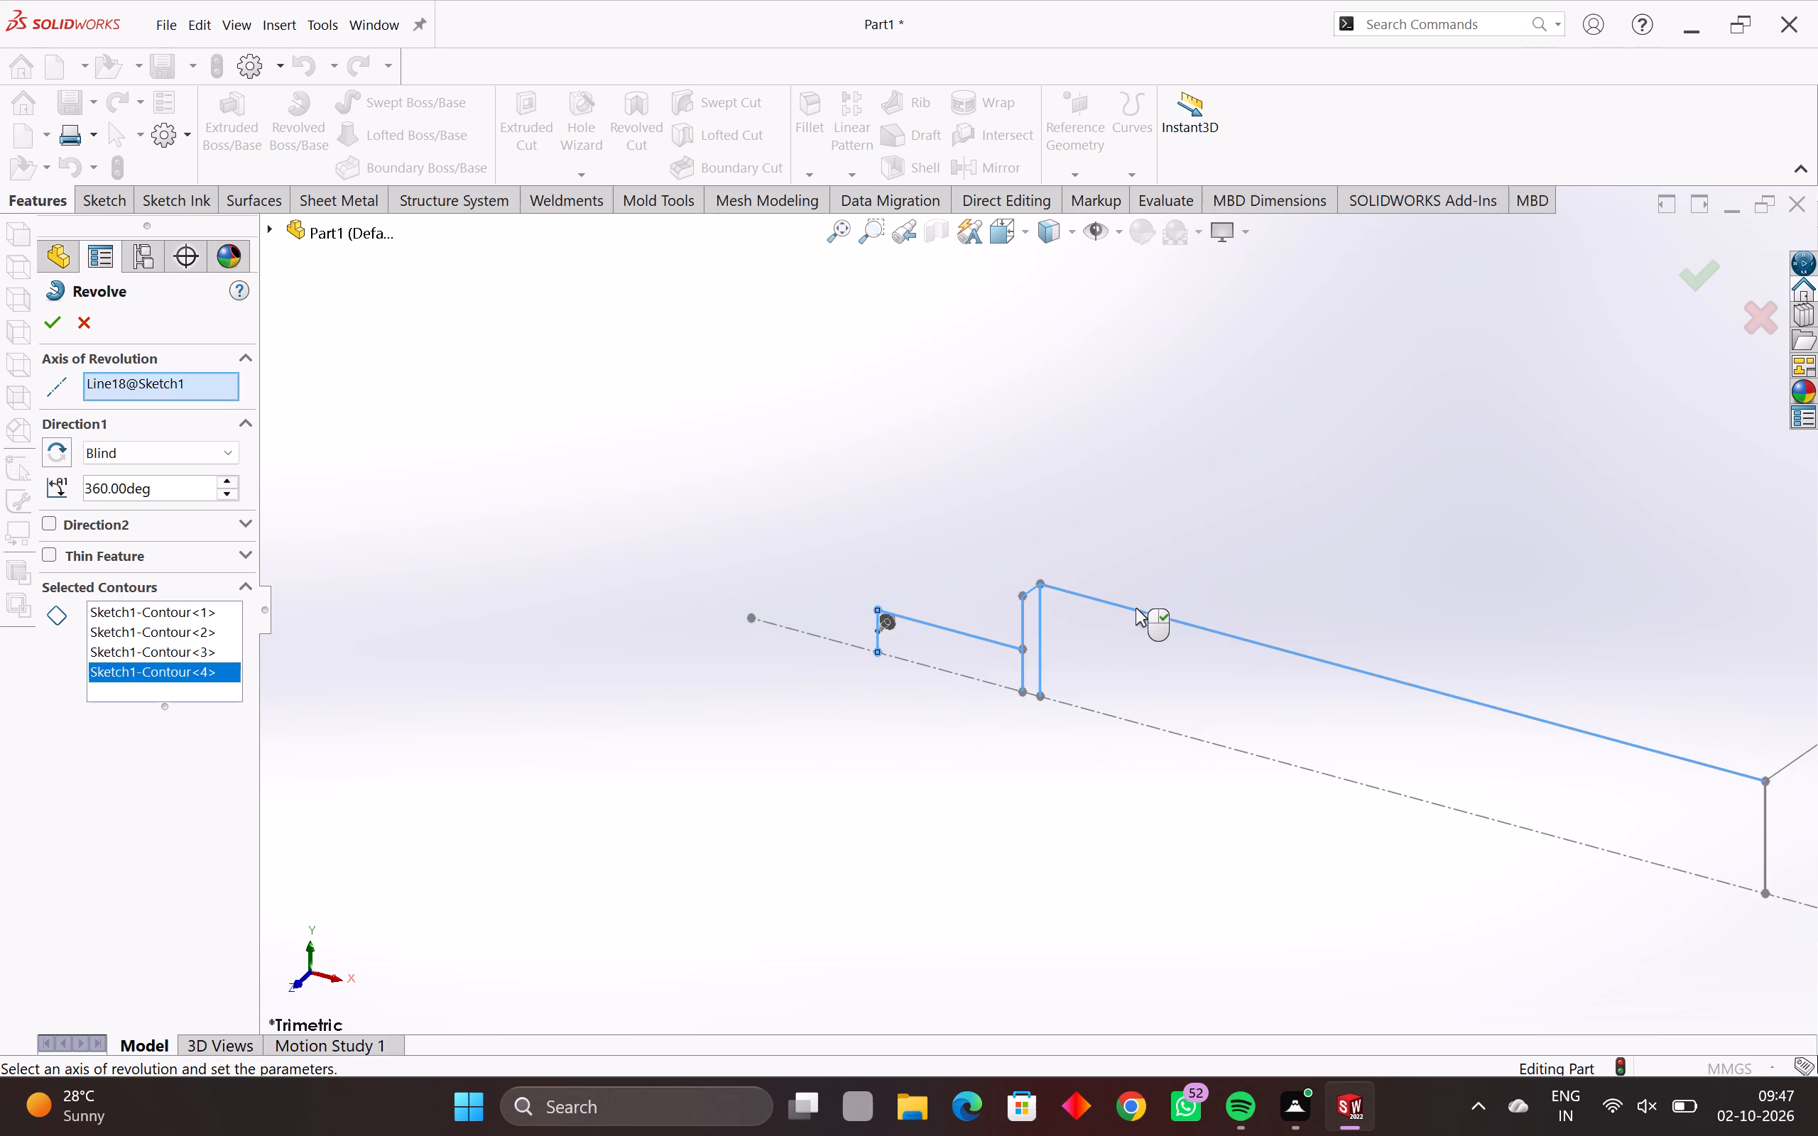
scroll(1136, 608, down, 3)
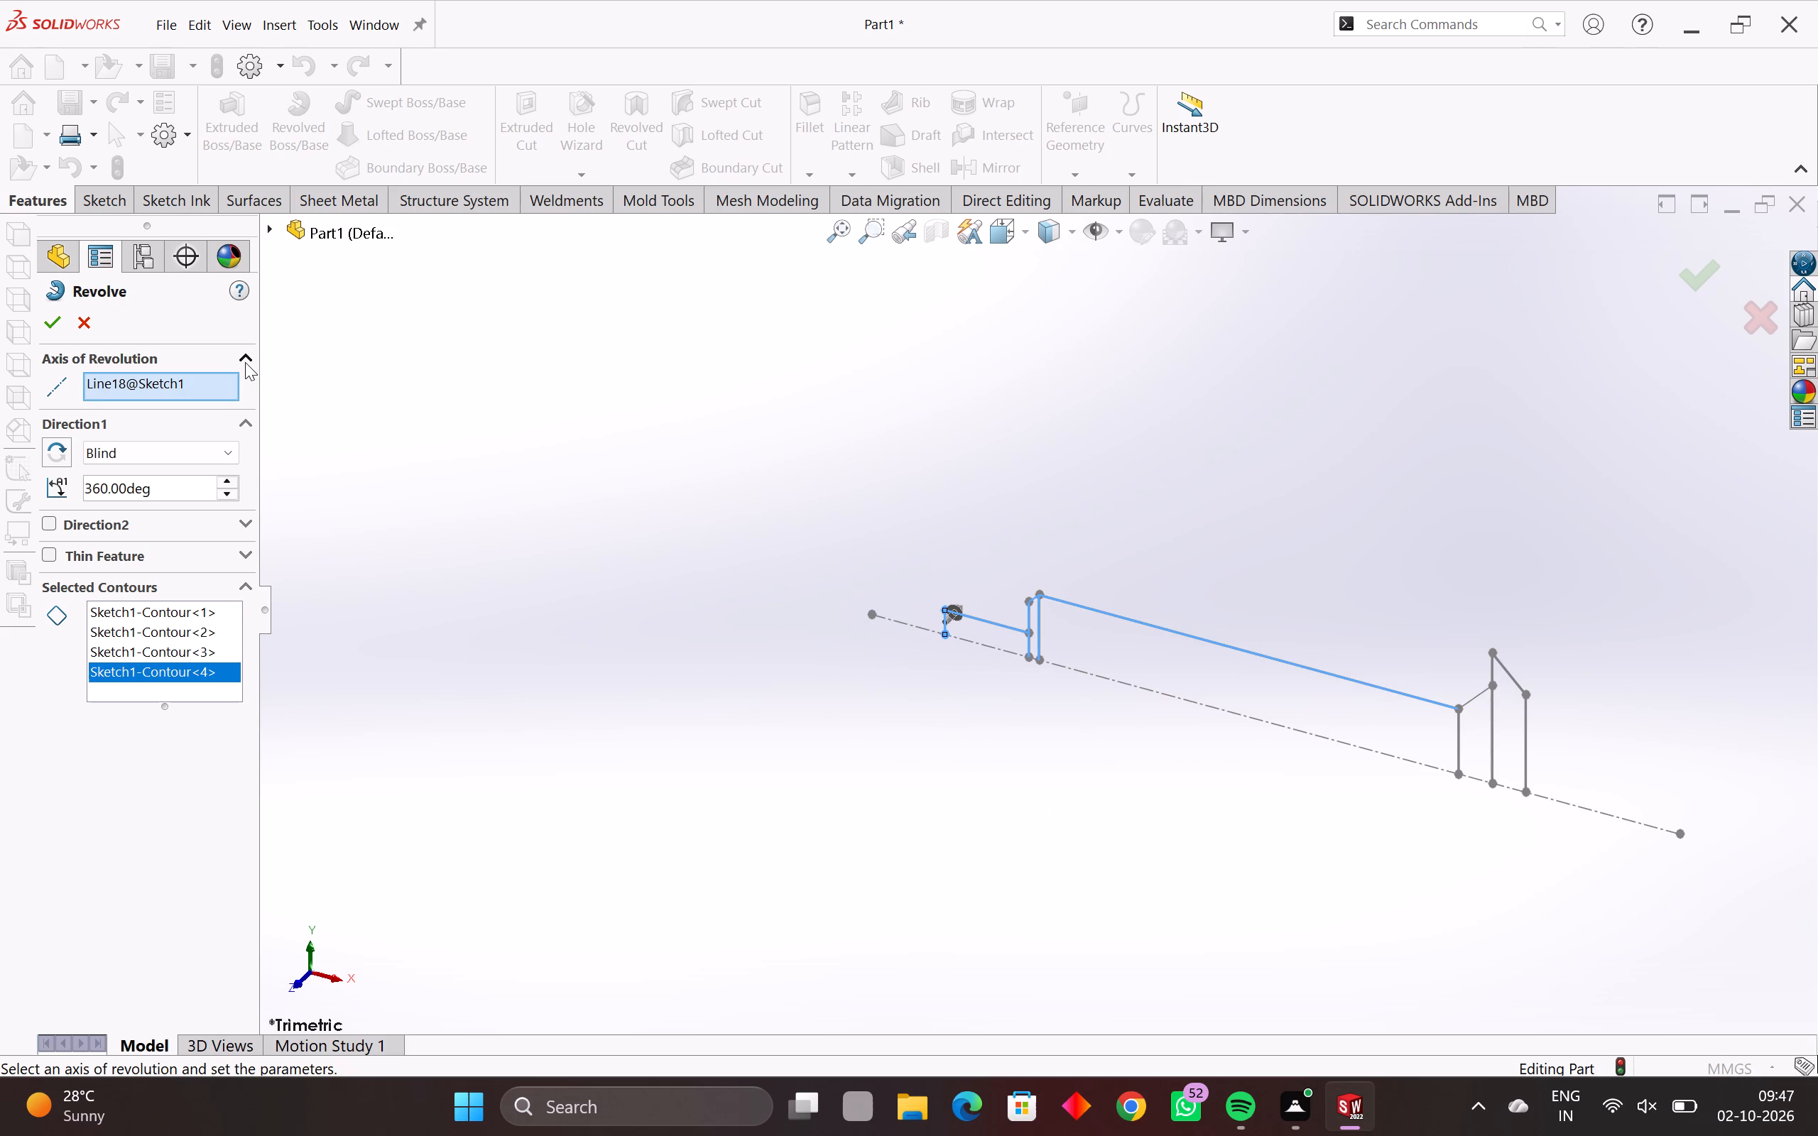
click(252, 354)
click(252, 353)
click(1466, 702)
click(1455, 739)
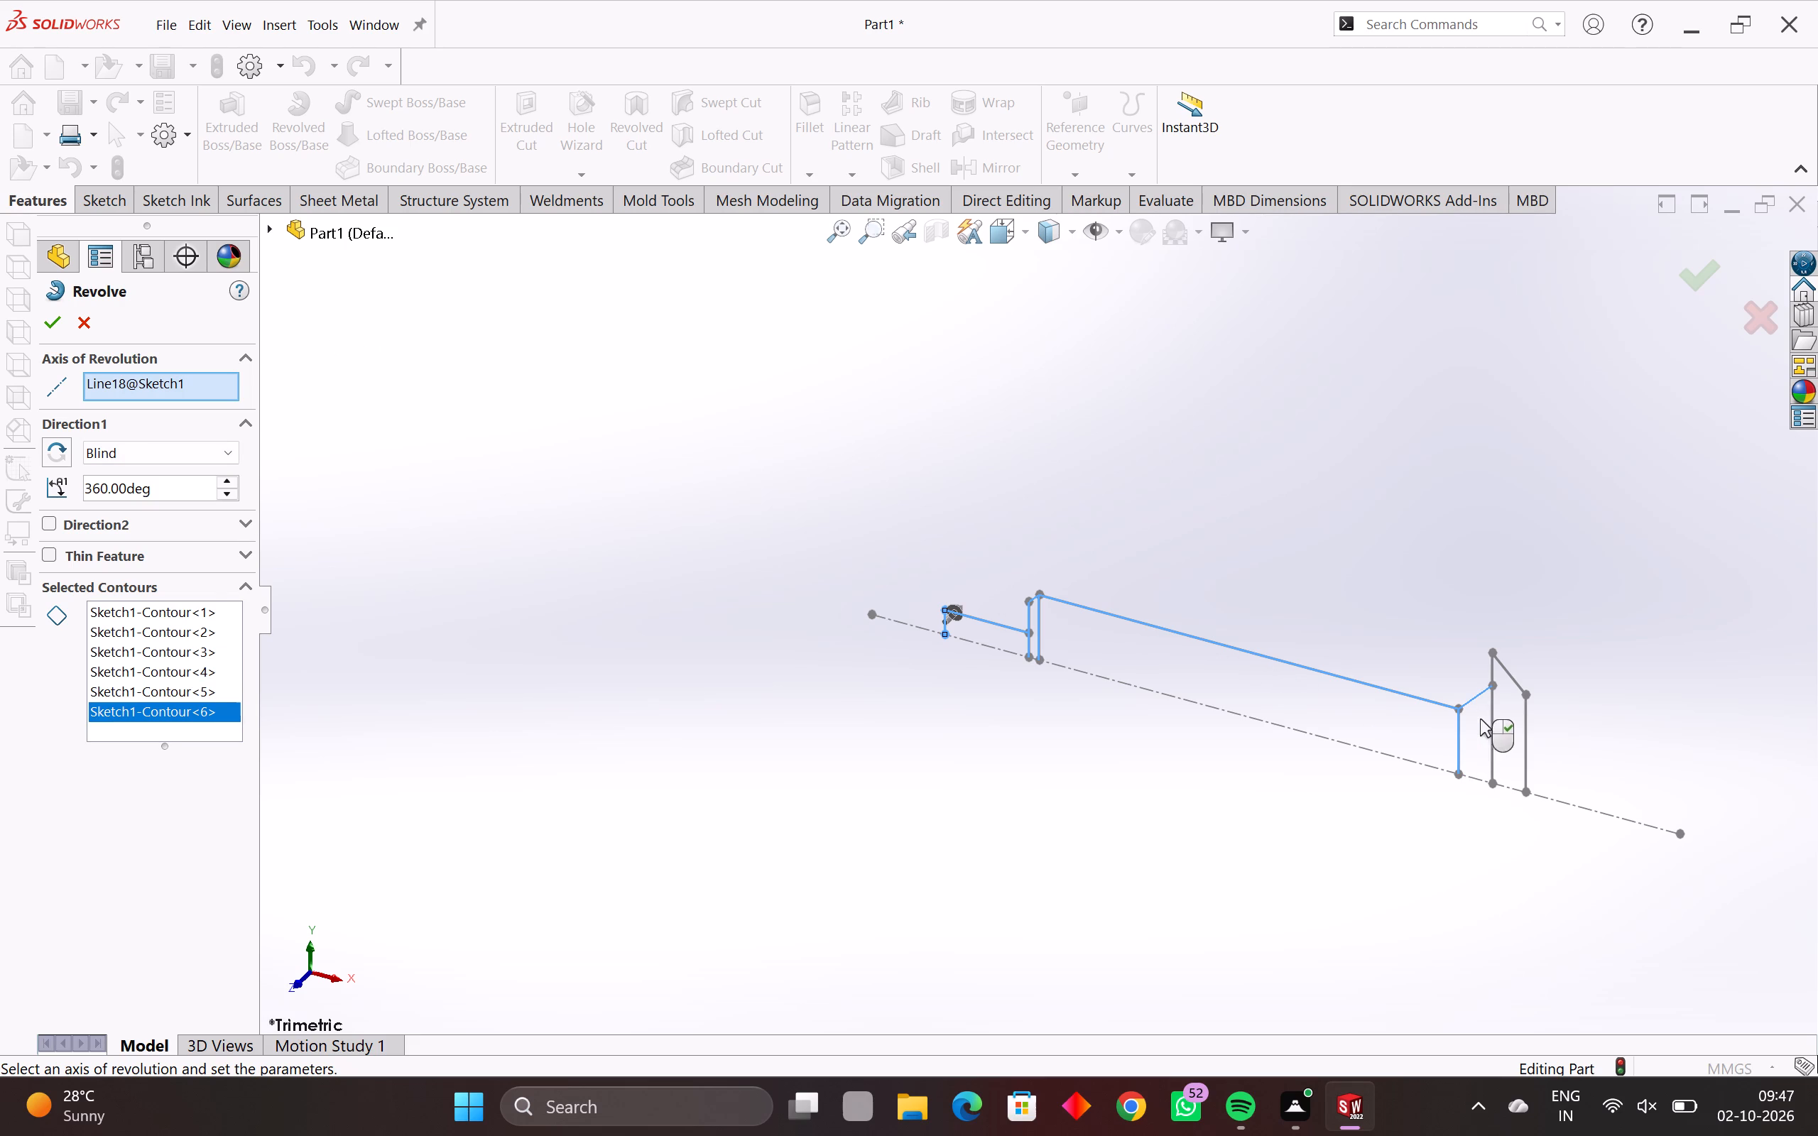
click(1493, 704)
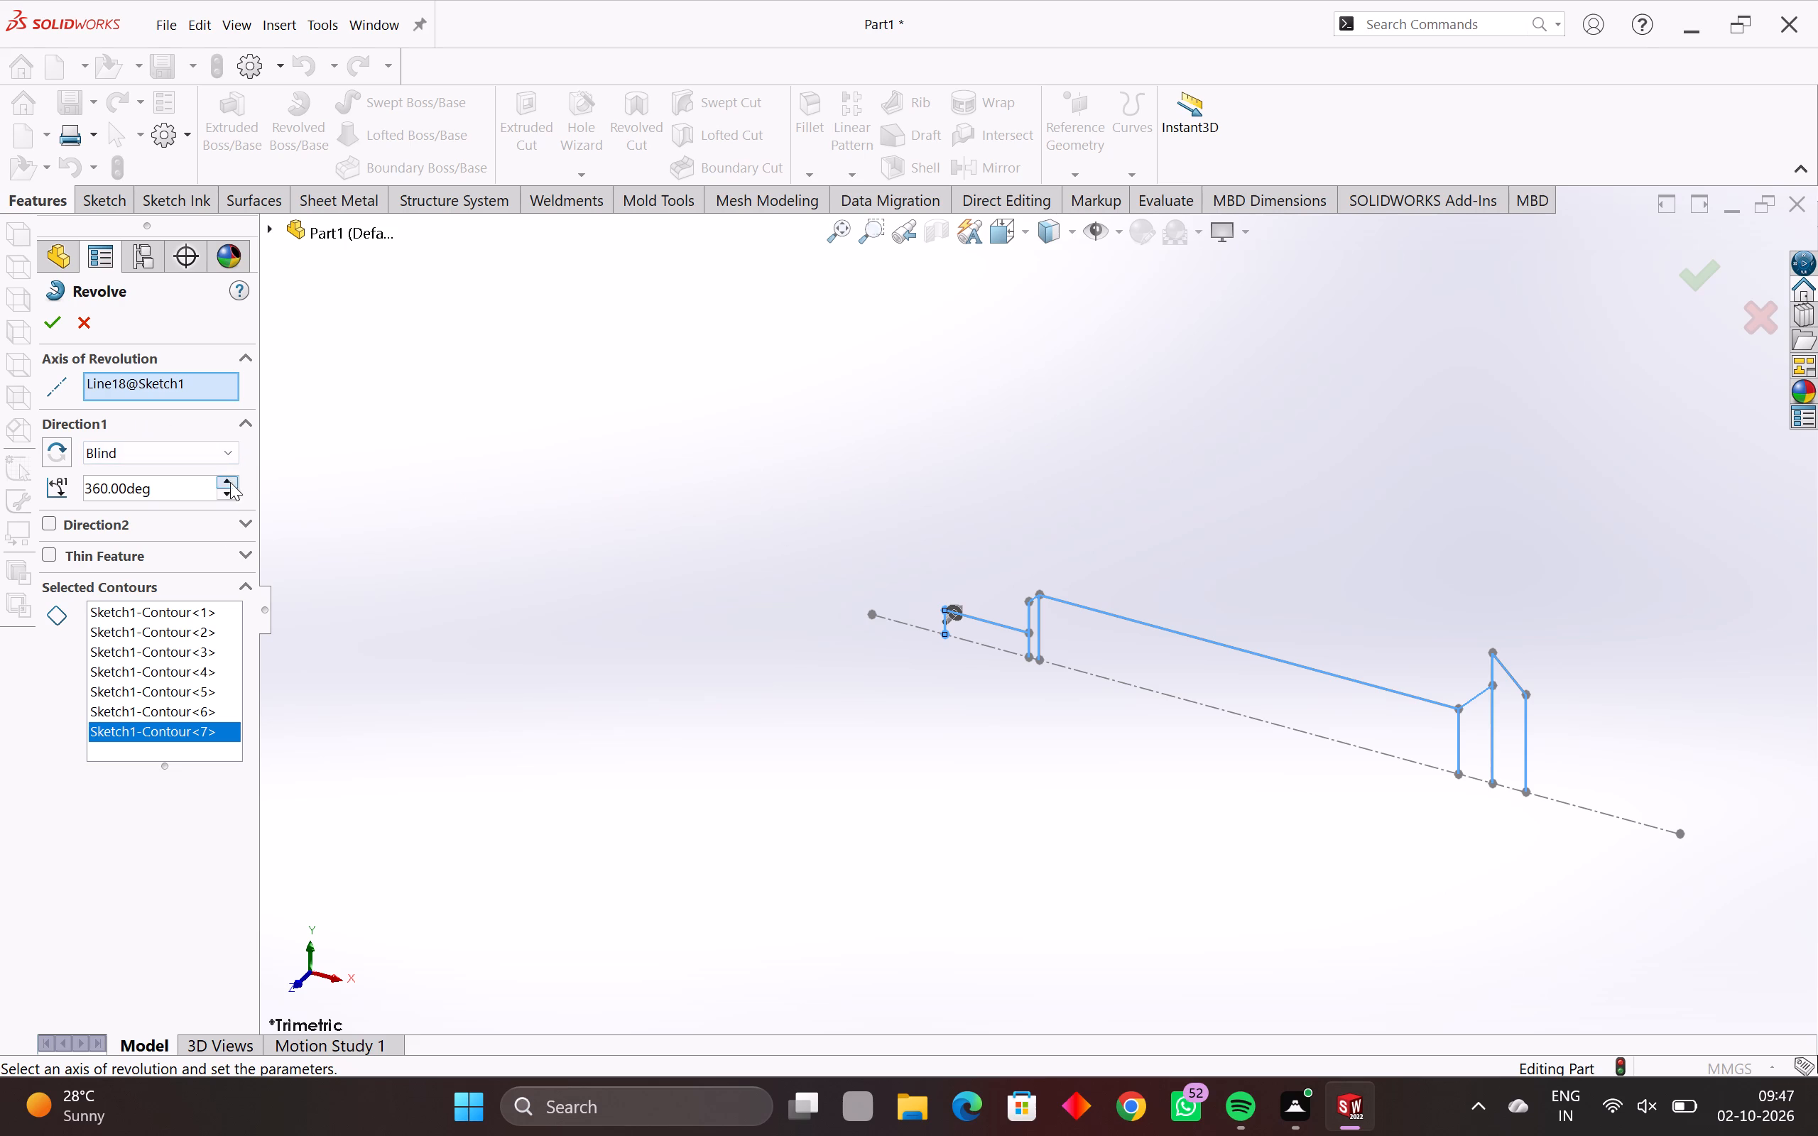
Set the revolve's Direction 1 type to Mid Plane.
click(236, 455)
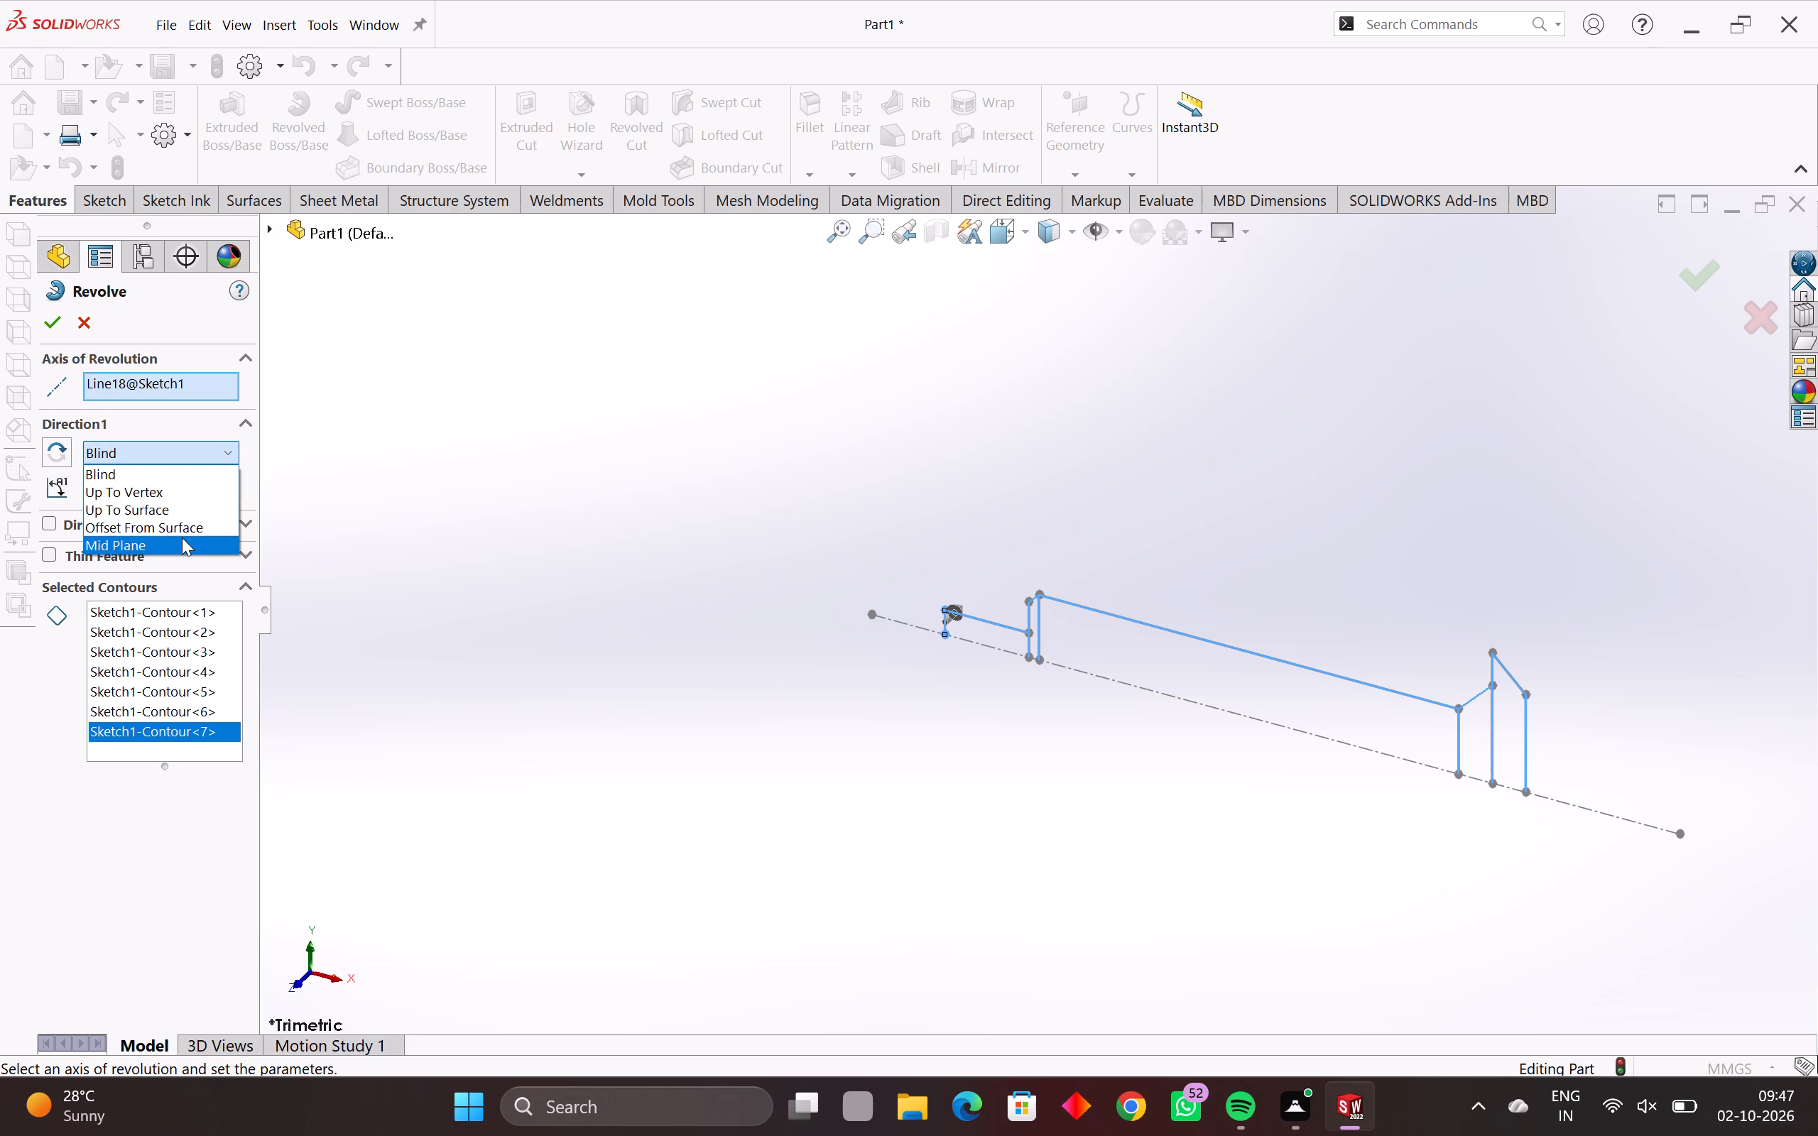
click(182, 537)
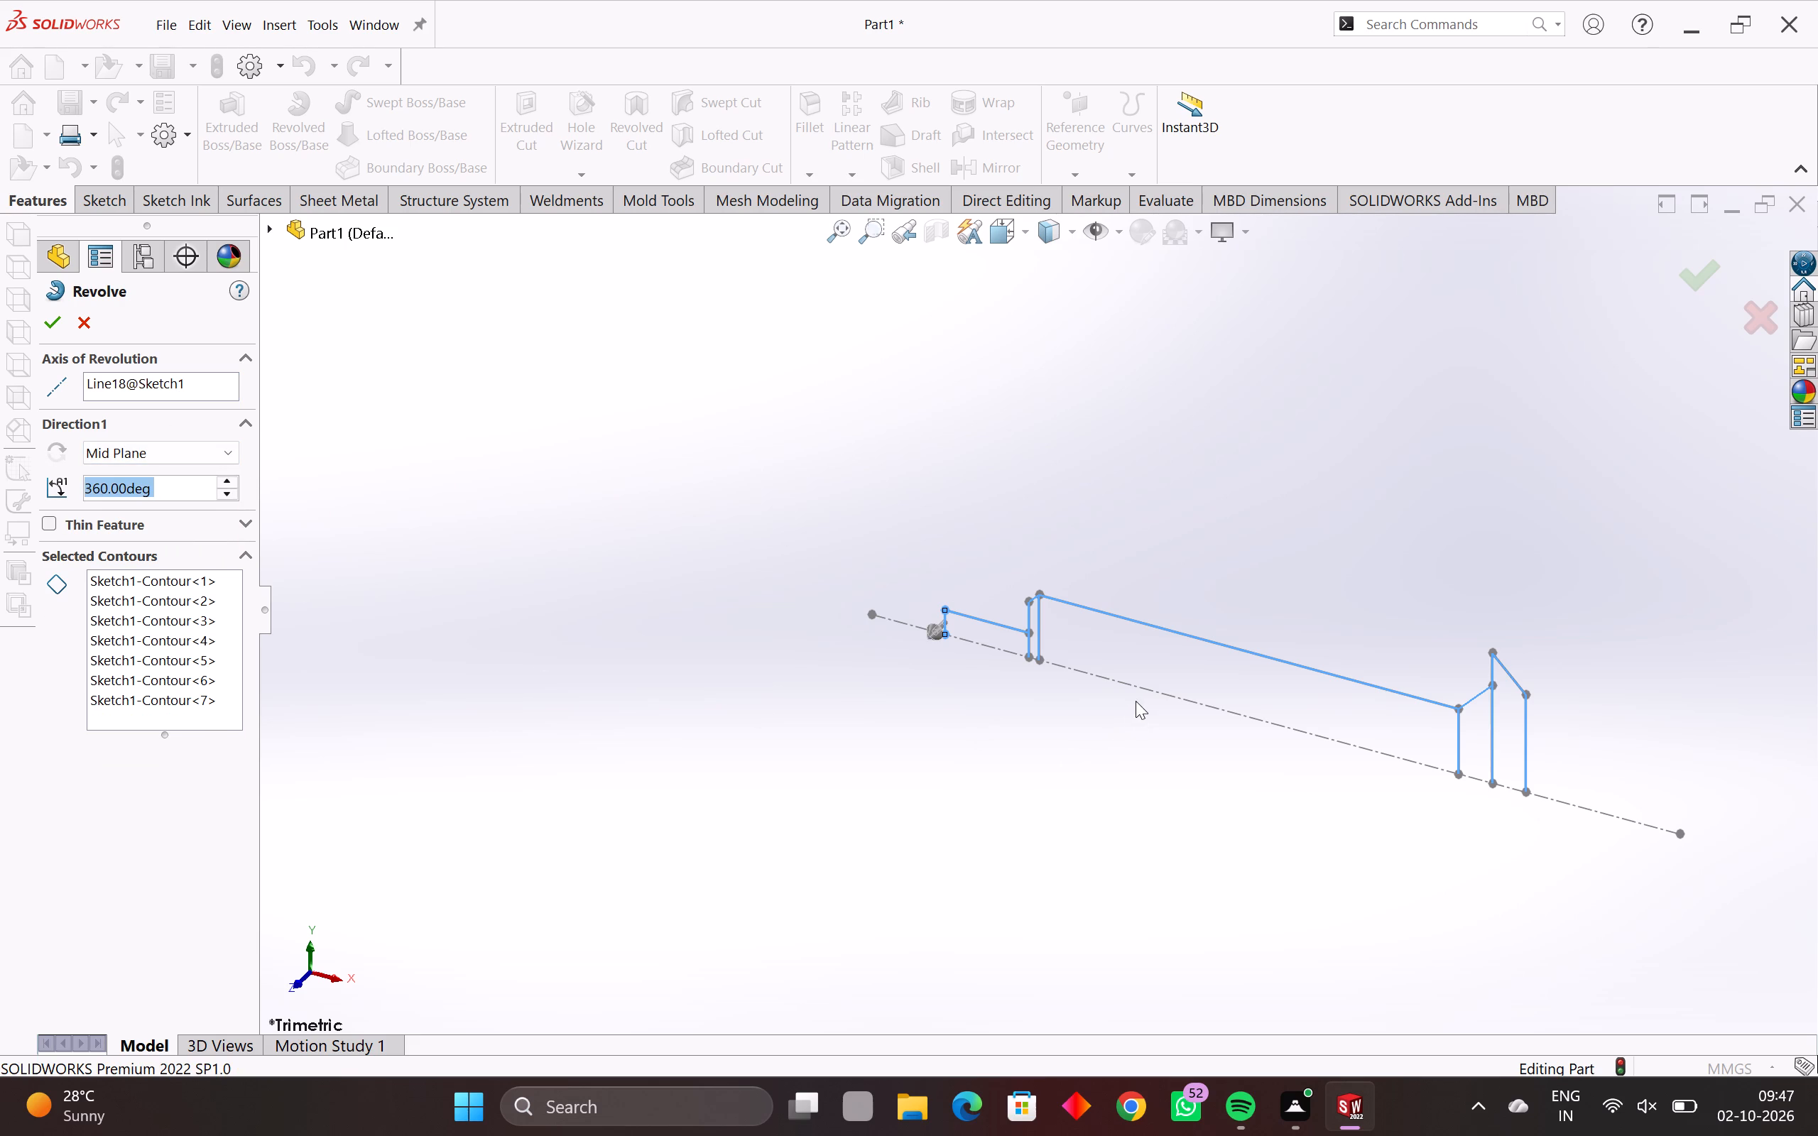
click(1150, 688)
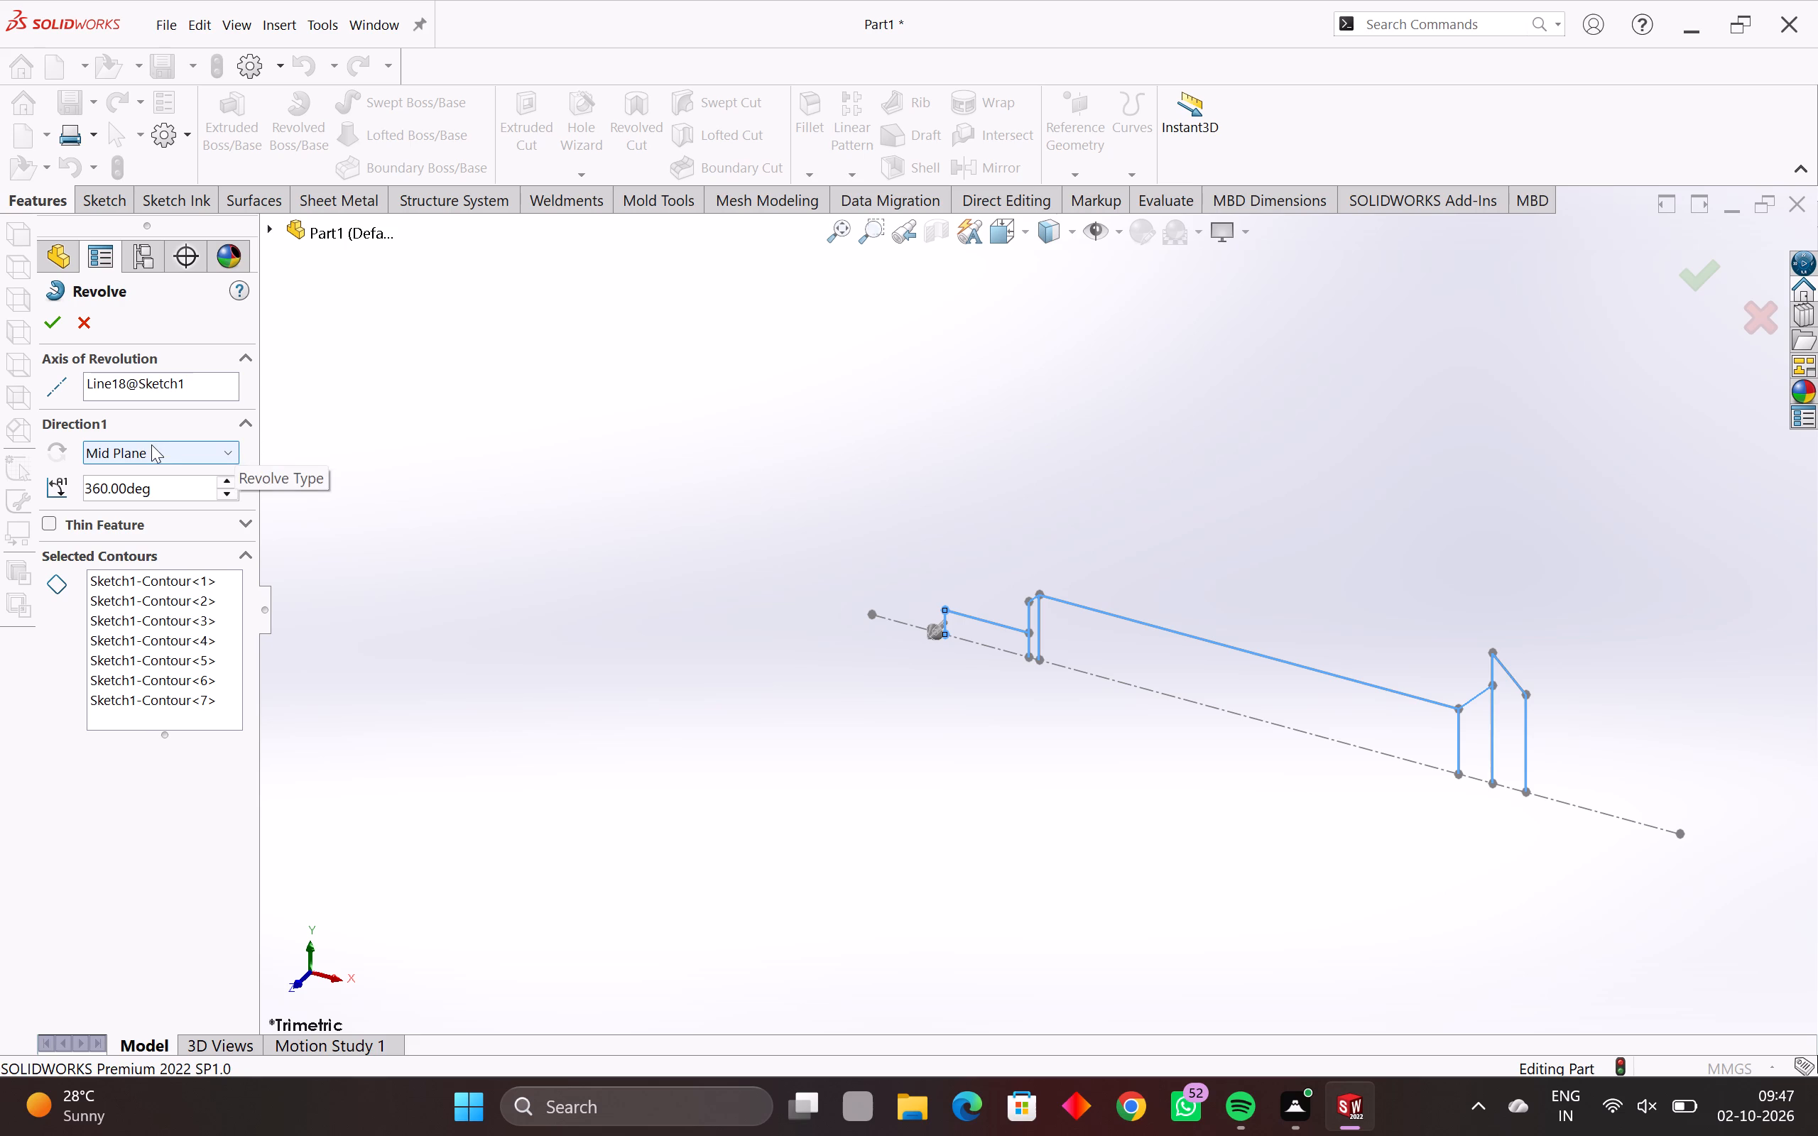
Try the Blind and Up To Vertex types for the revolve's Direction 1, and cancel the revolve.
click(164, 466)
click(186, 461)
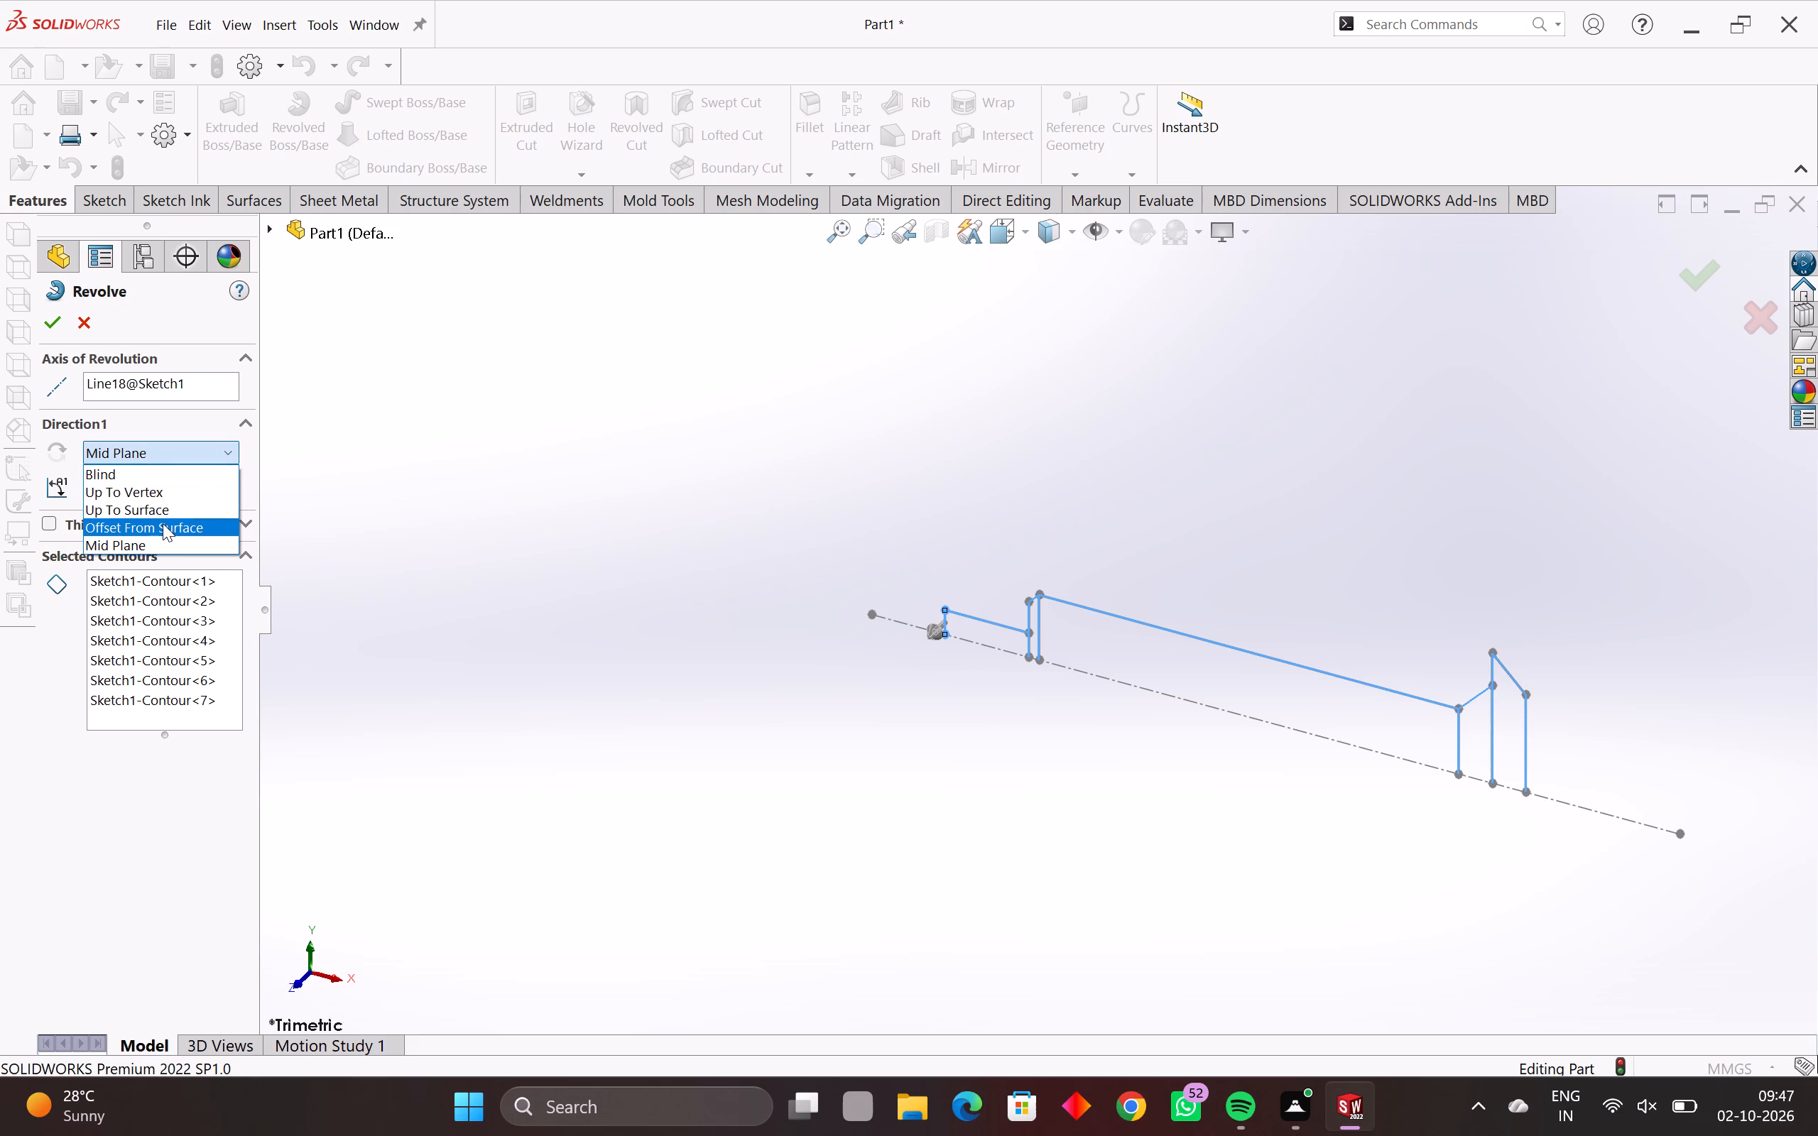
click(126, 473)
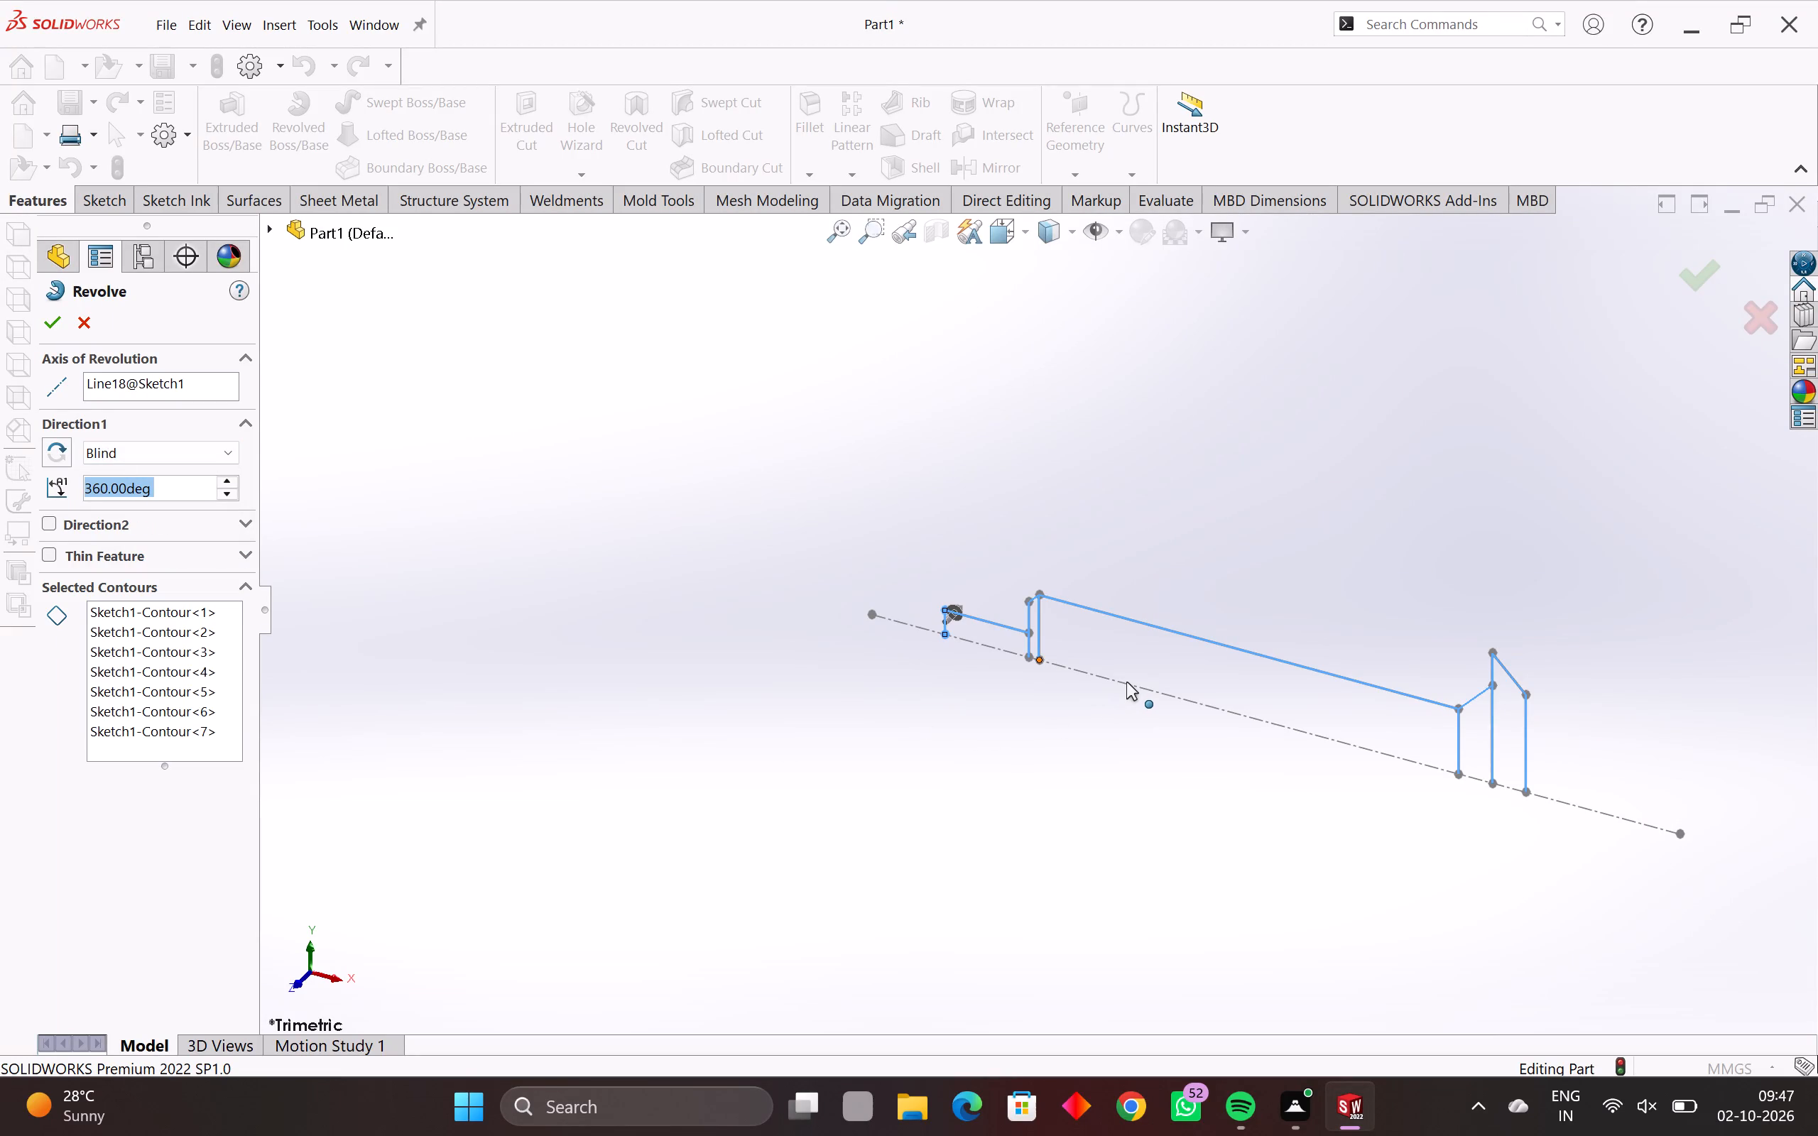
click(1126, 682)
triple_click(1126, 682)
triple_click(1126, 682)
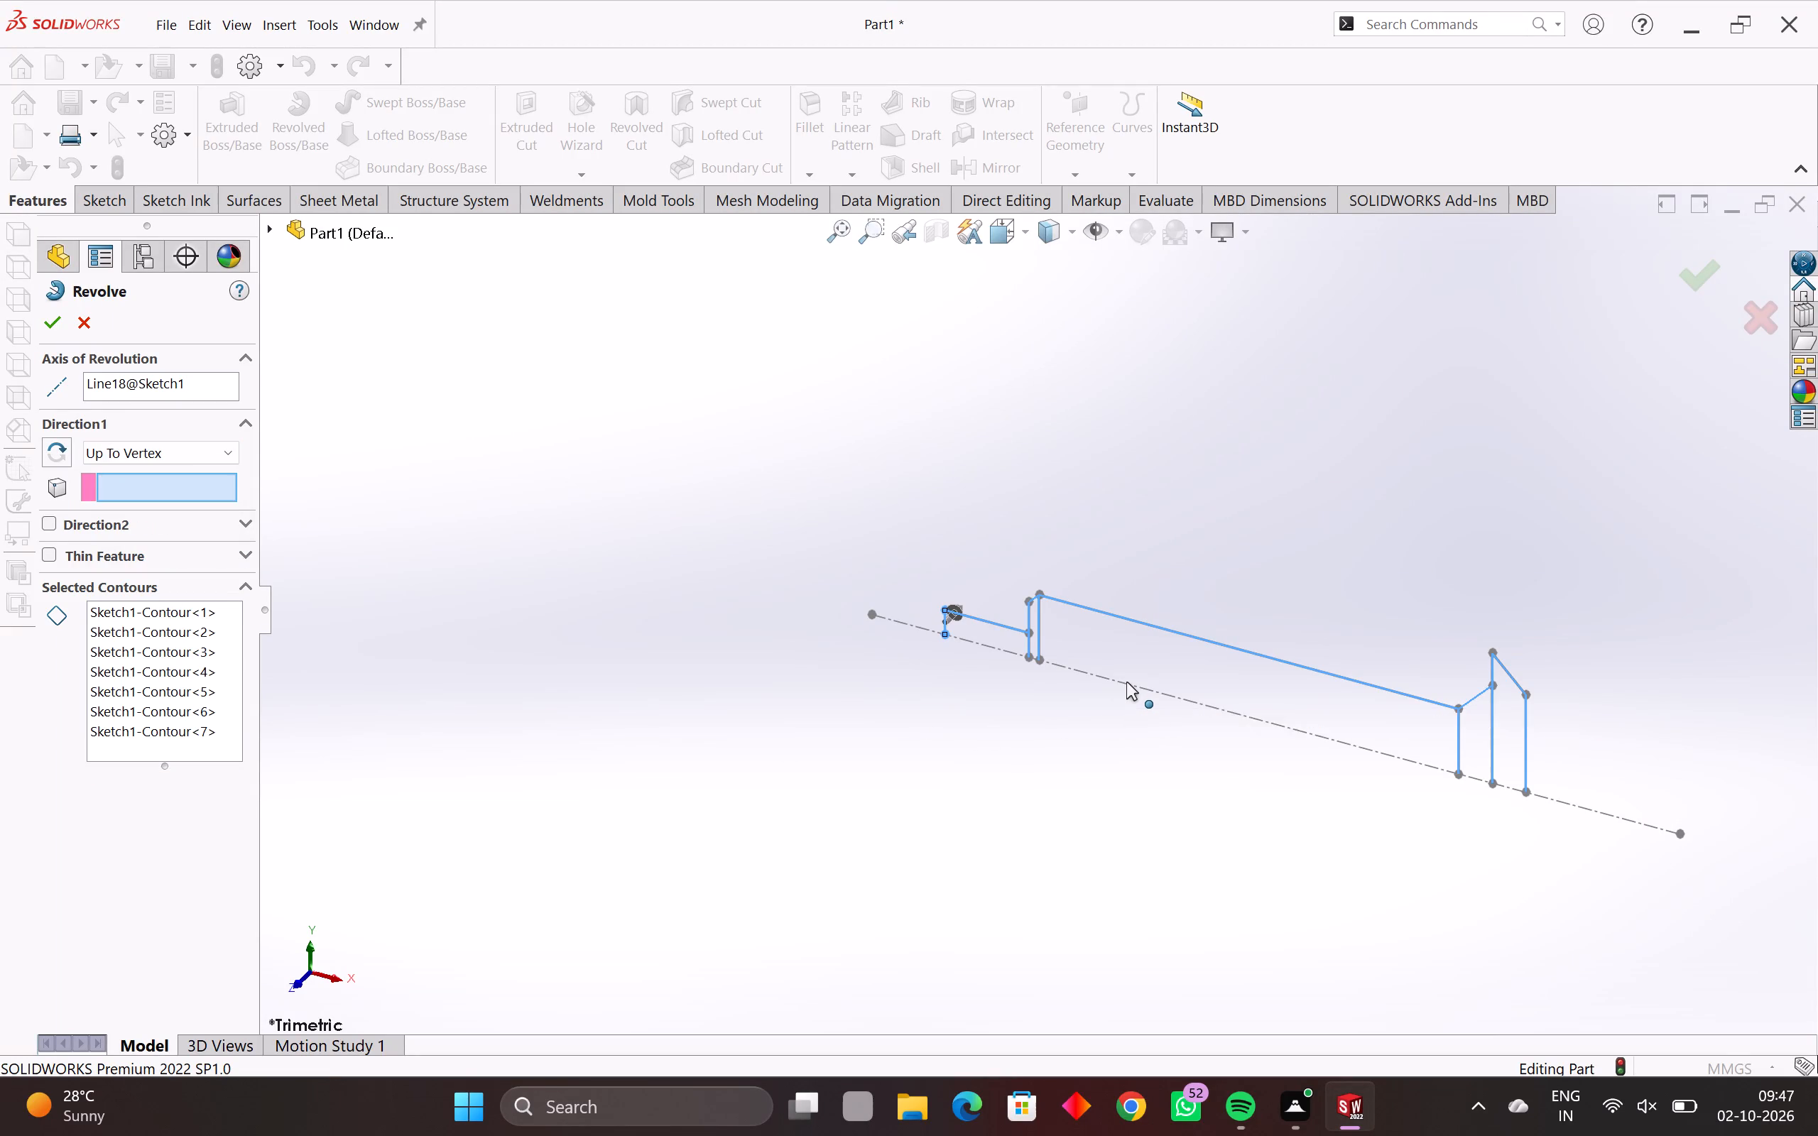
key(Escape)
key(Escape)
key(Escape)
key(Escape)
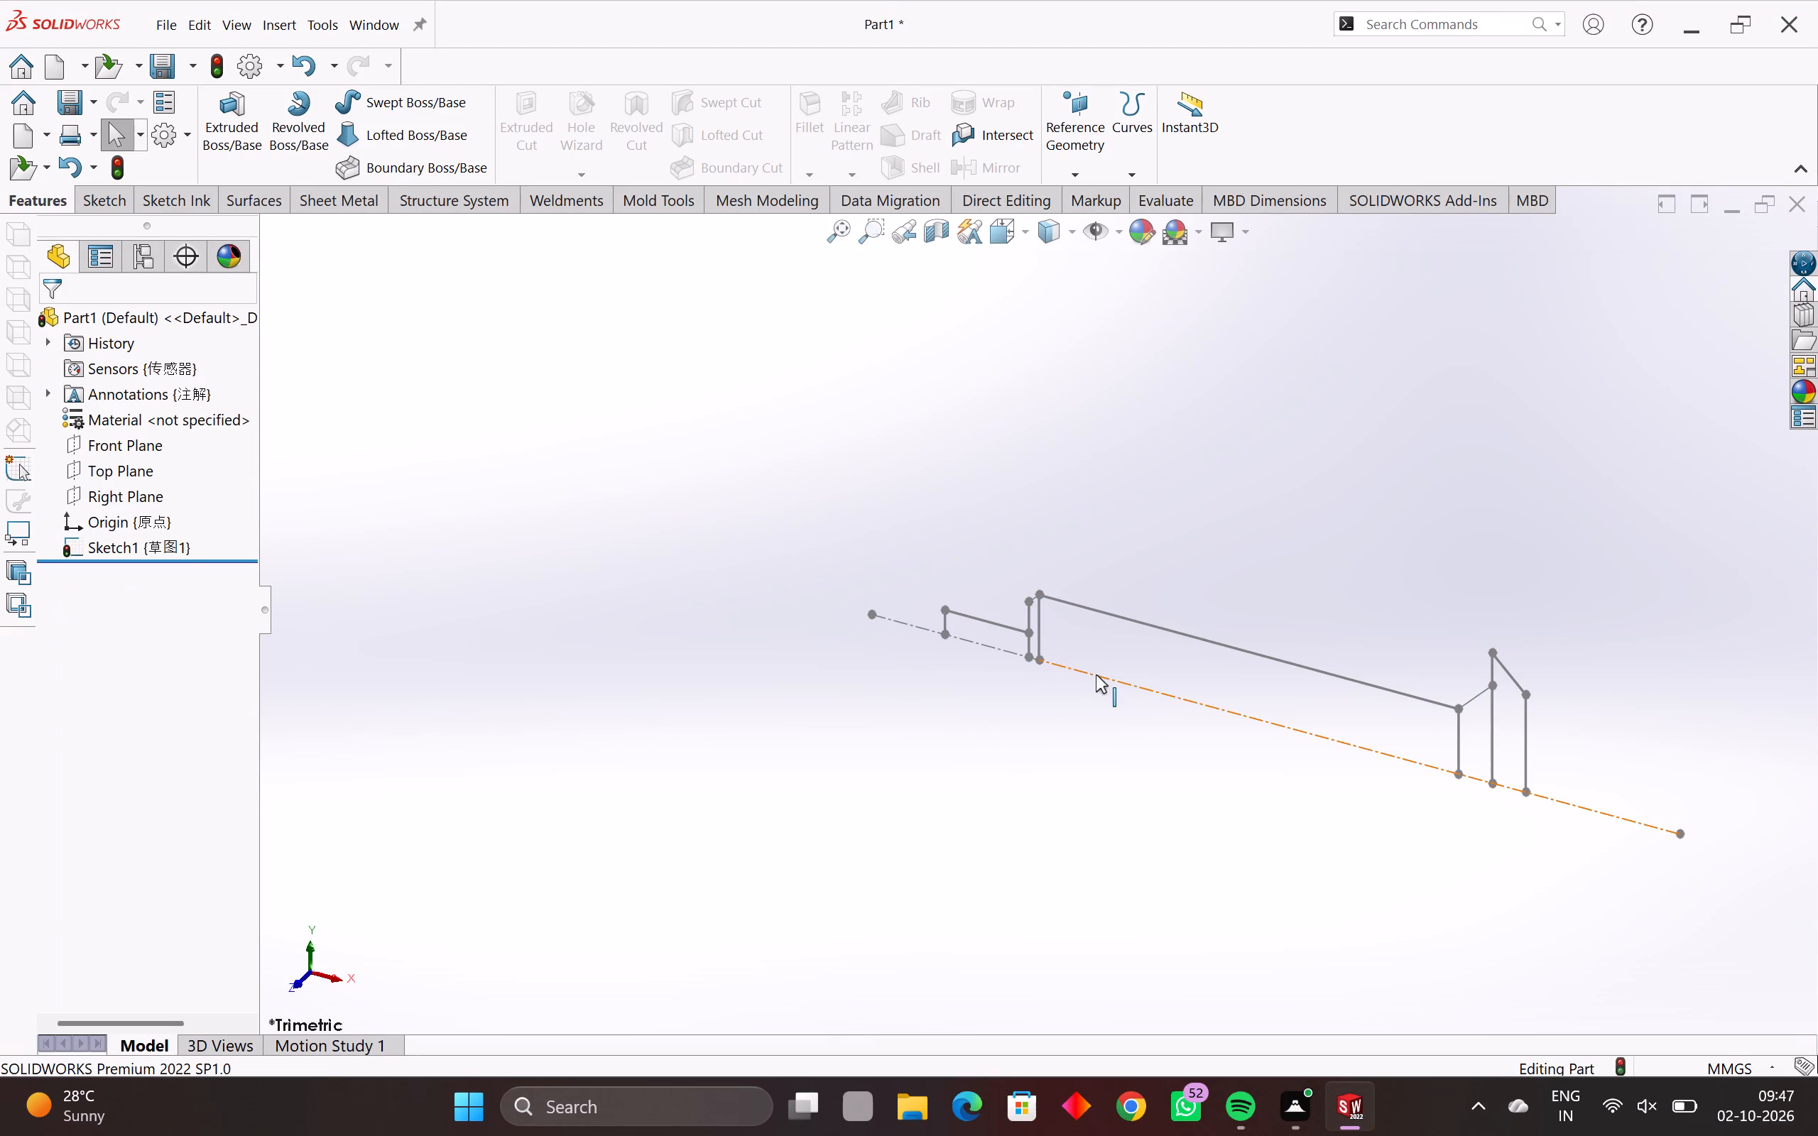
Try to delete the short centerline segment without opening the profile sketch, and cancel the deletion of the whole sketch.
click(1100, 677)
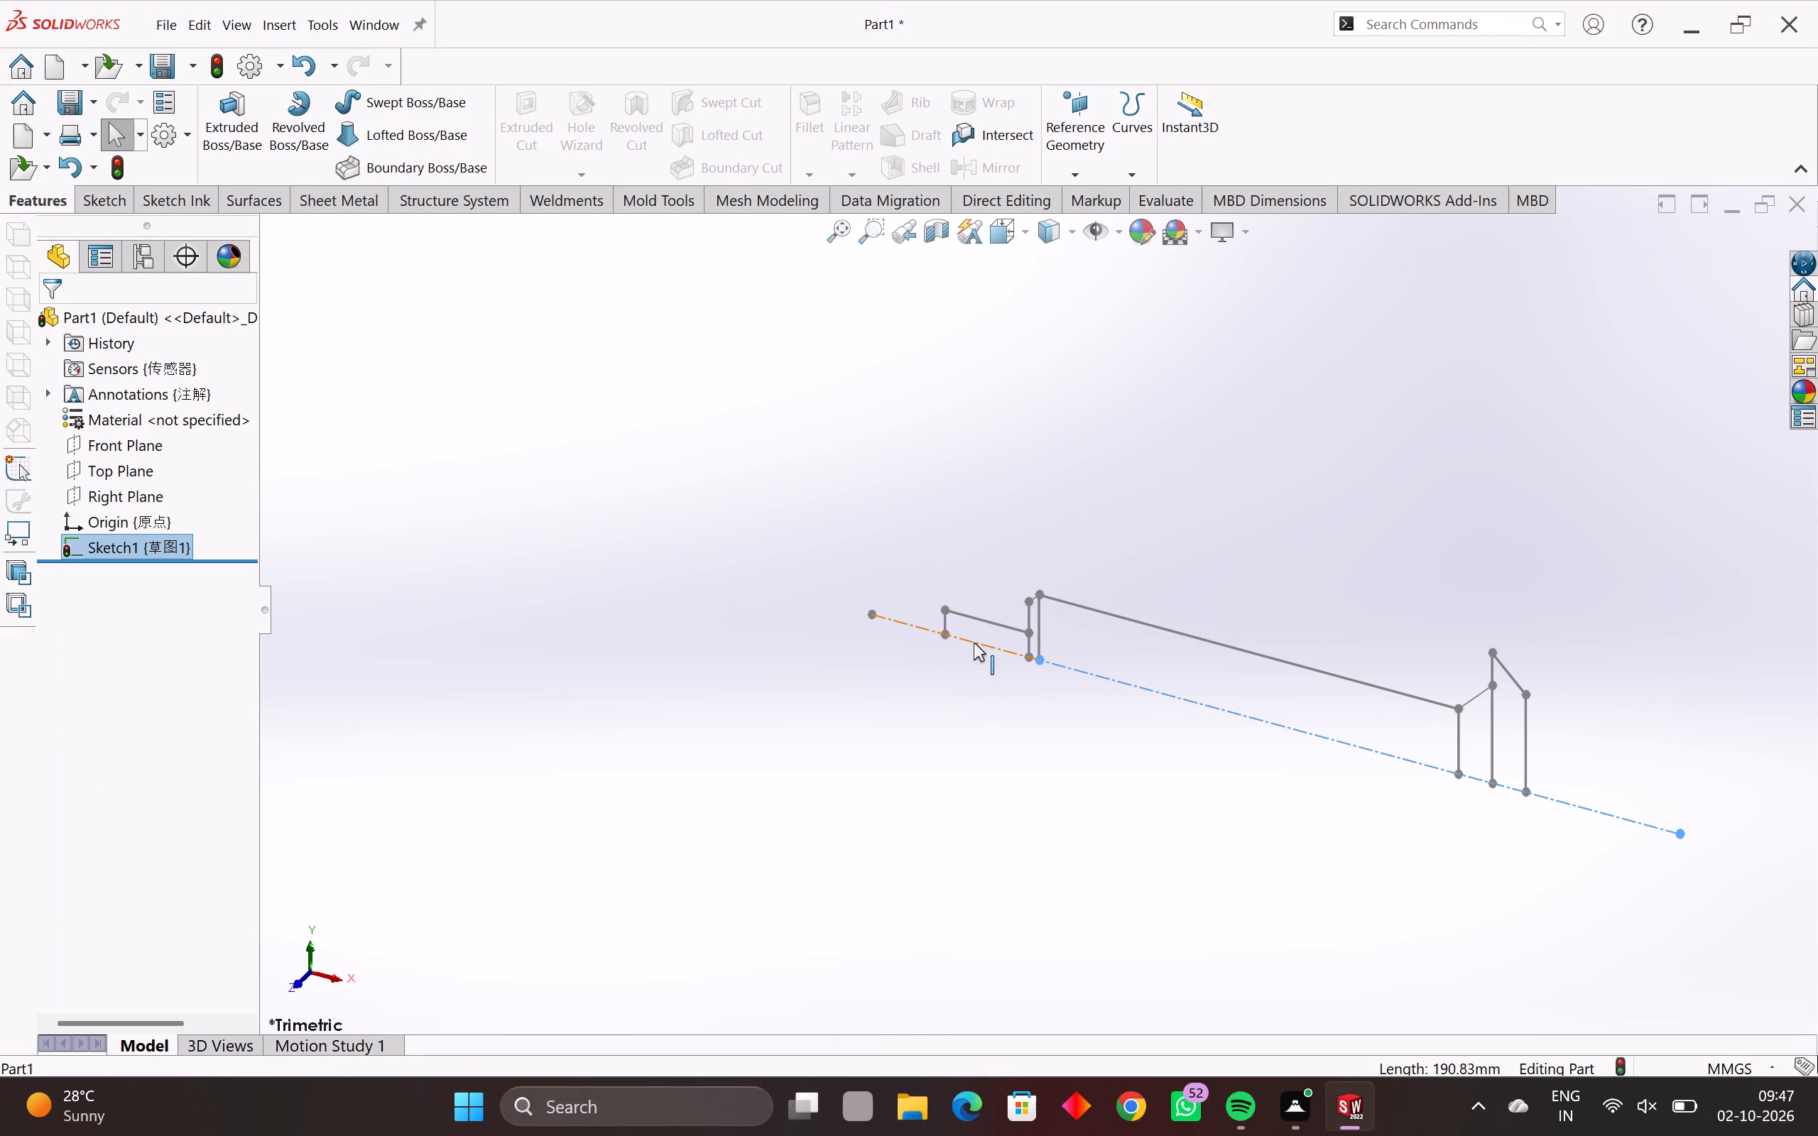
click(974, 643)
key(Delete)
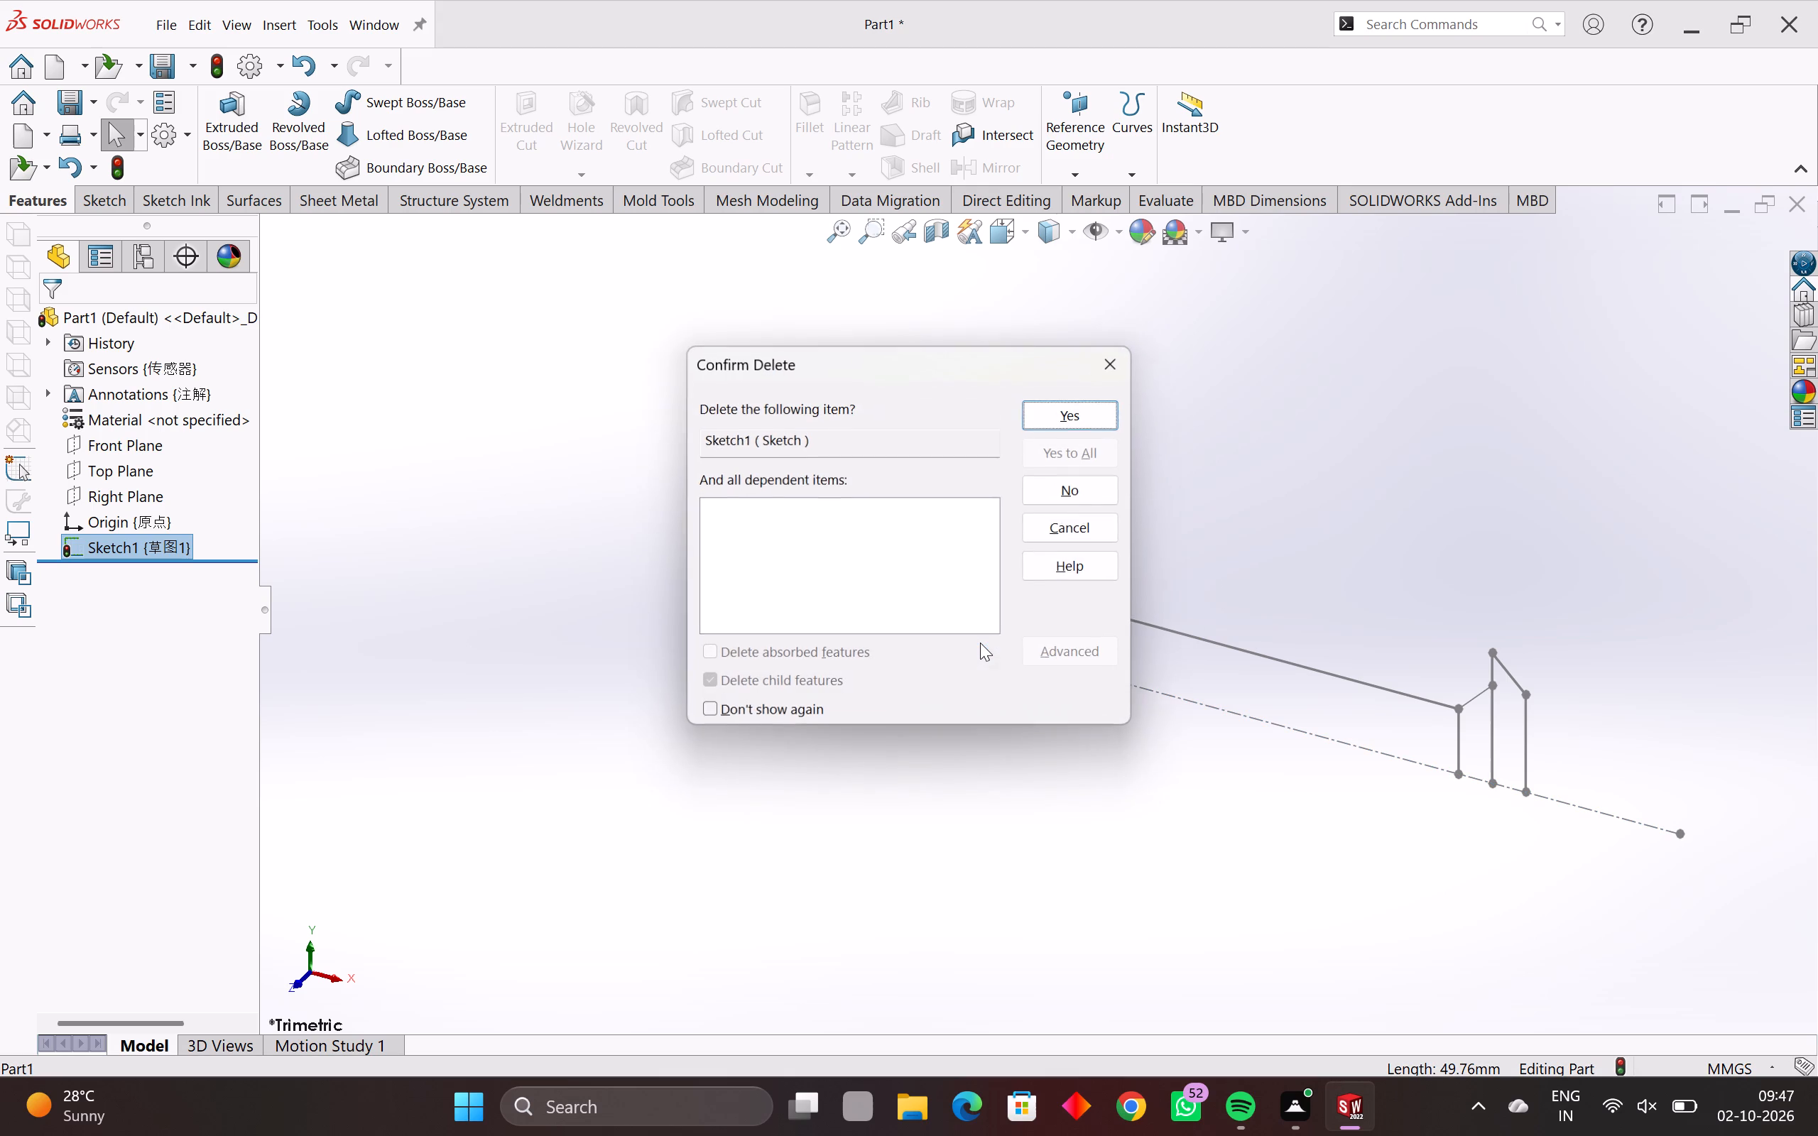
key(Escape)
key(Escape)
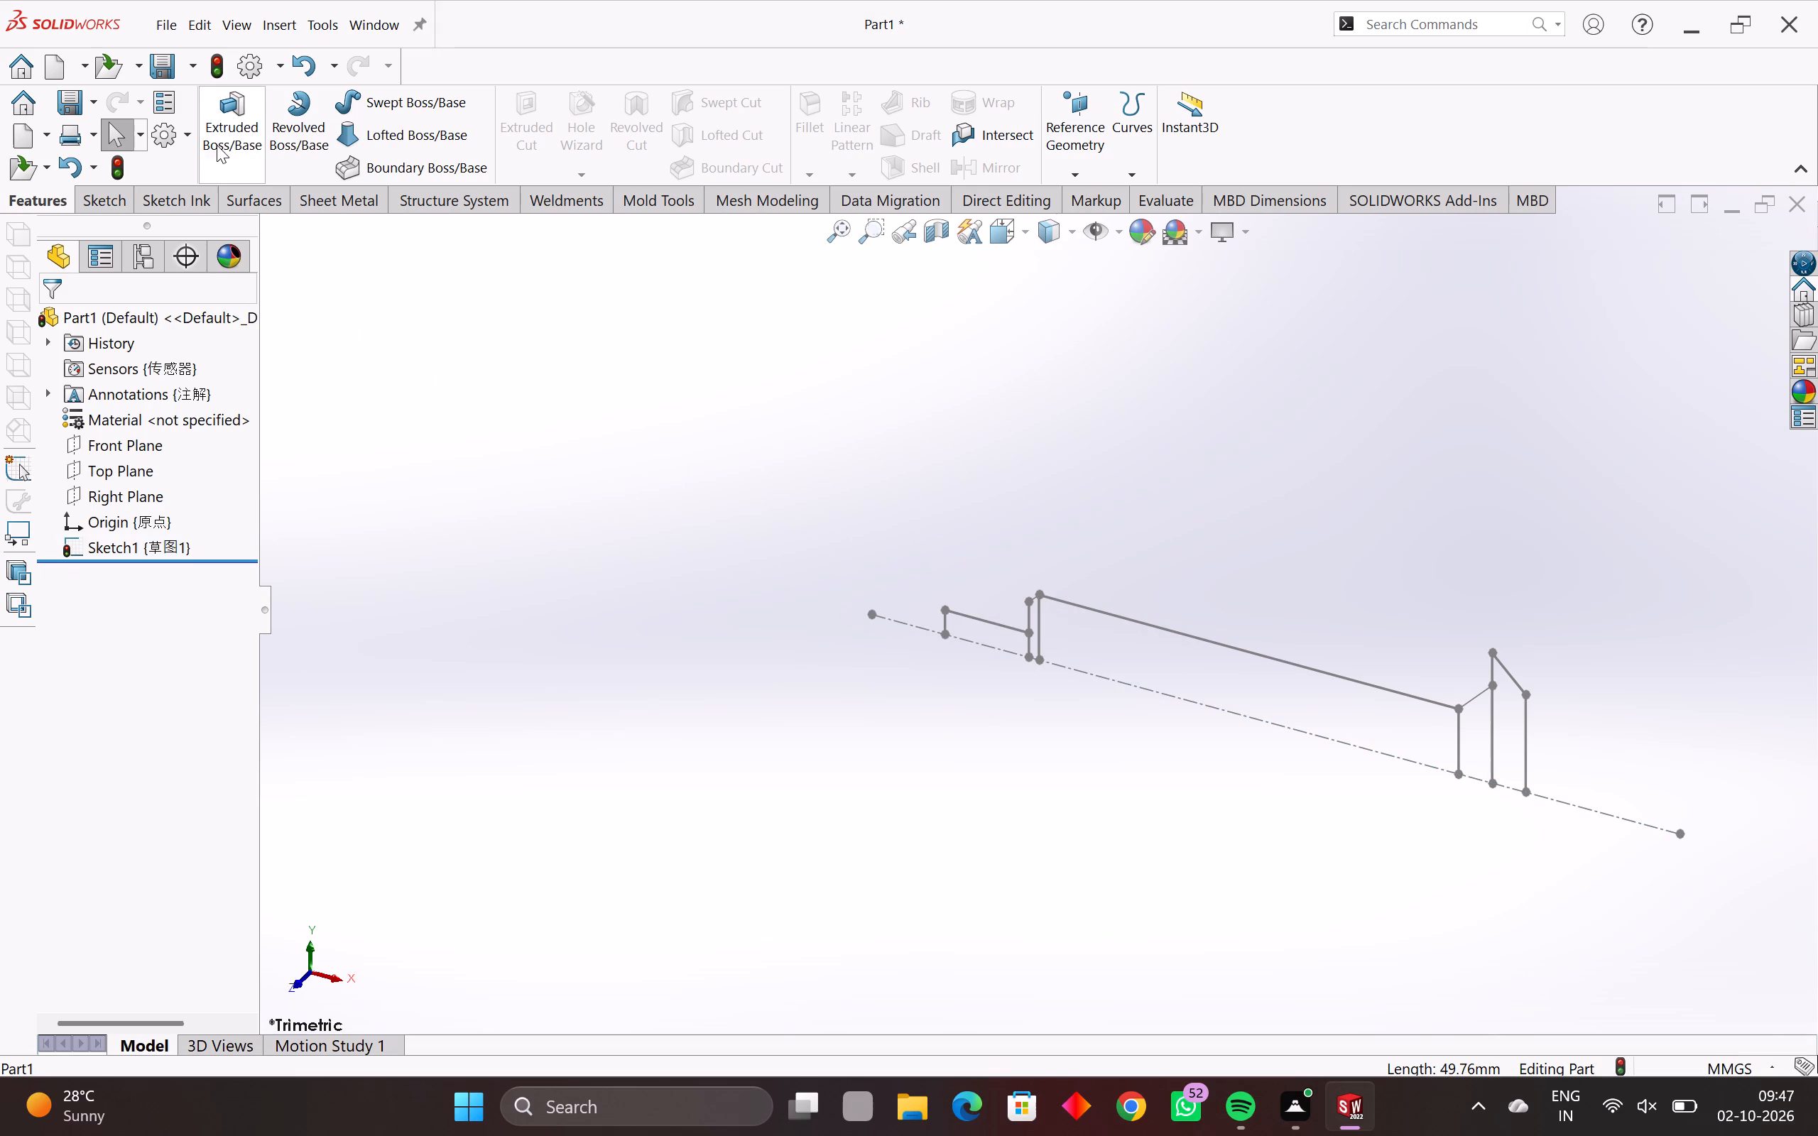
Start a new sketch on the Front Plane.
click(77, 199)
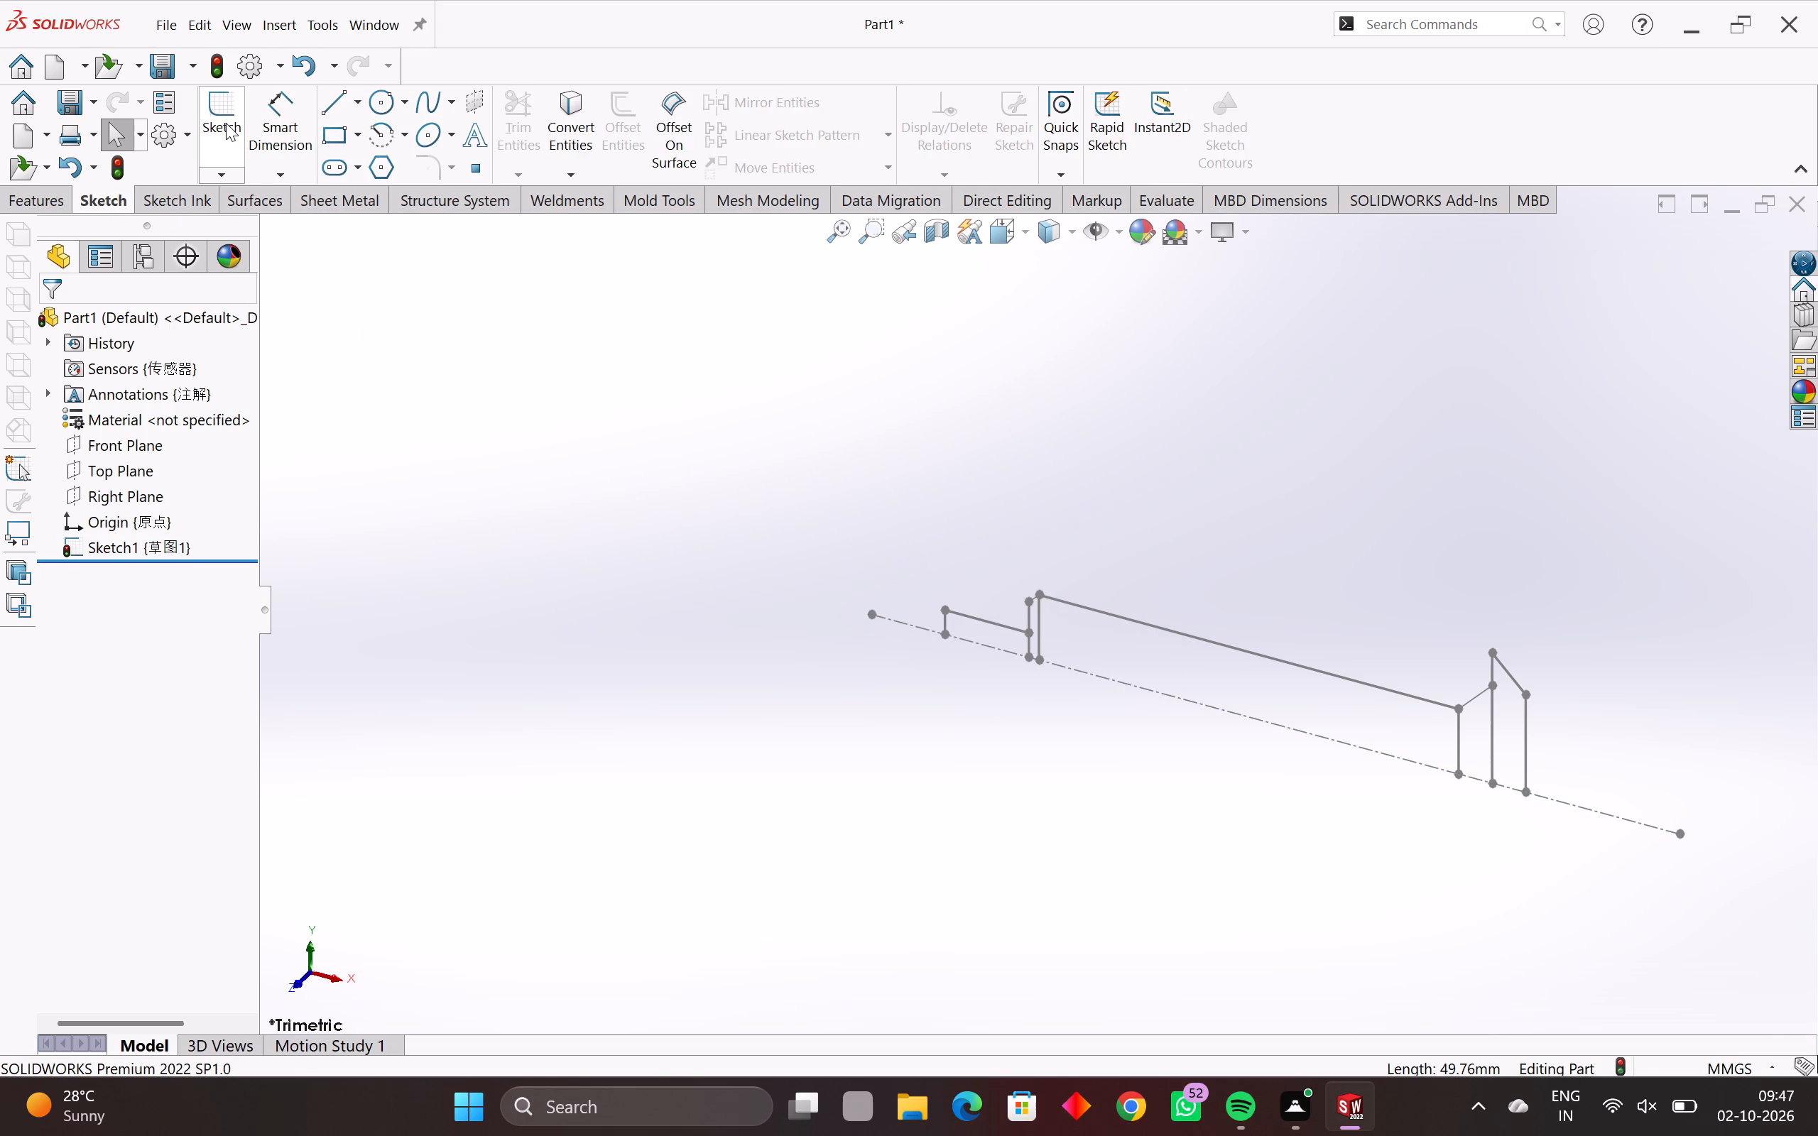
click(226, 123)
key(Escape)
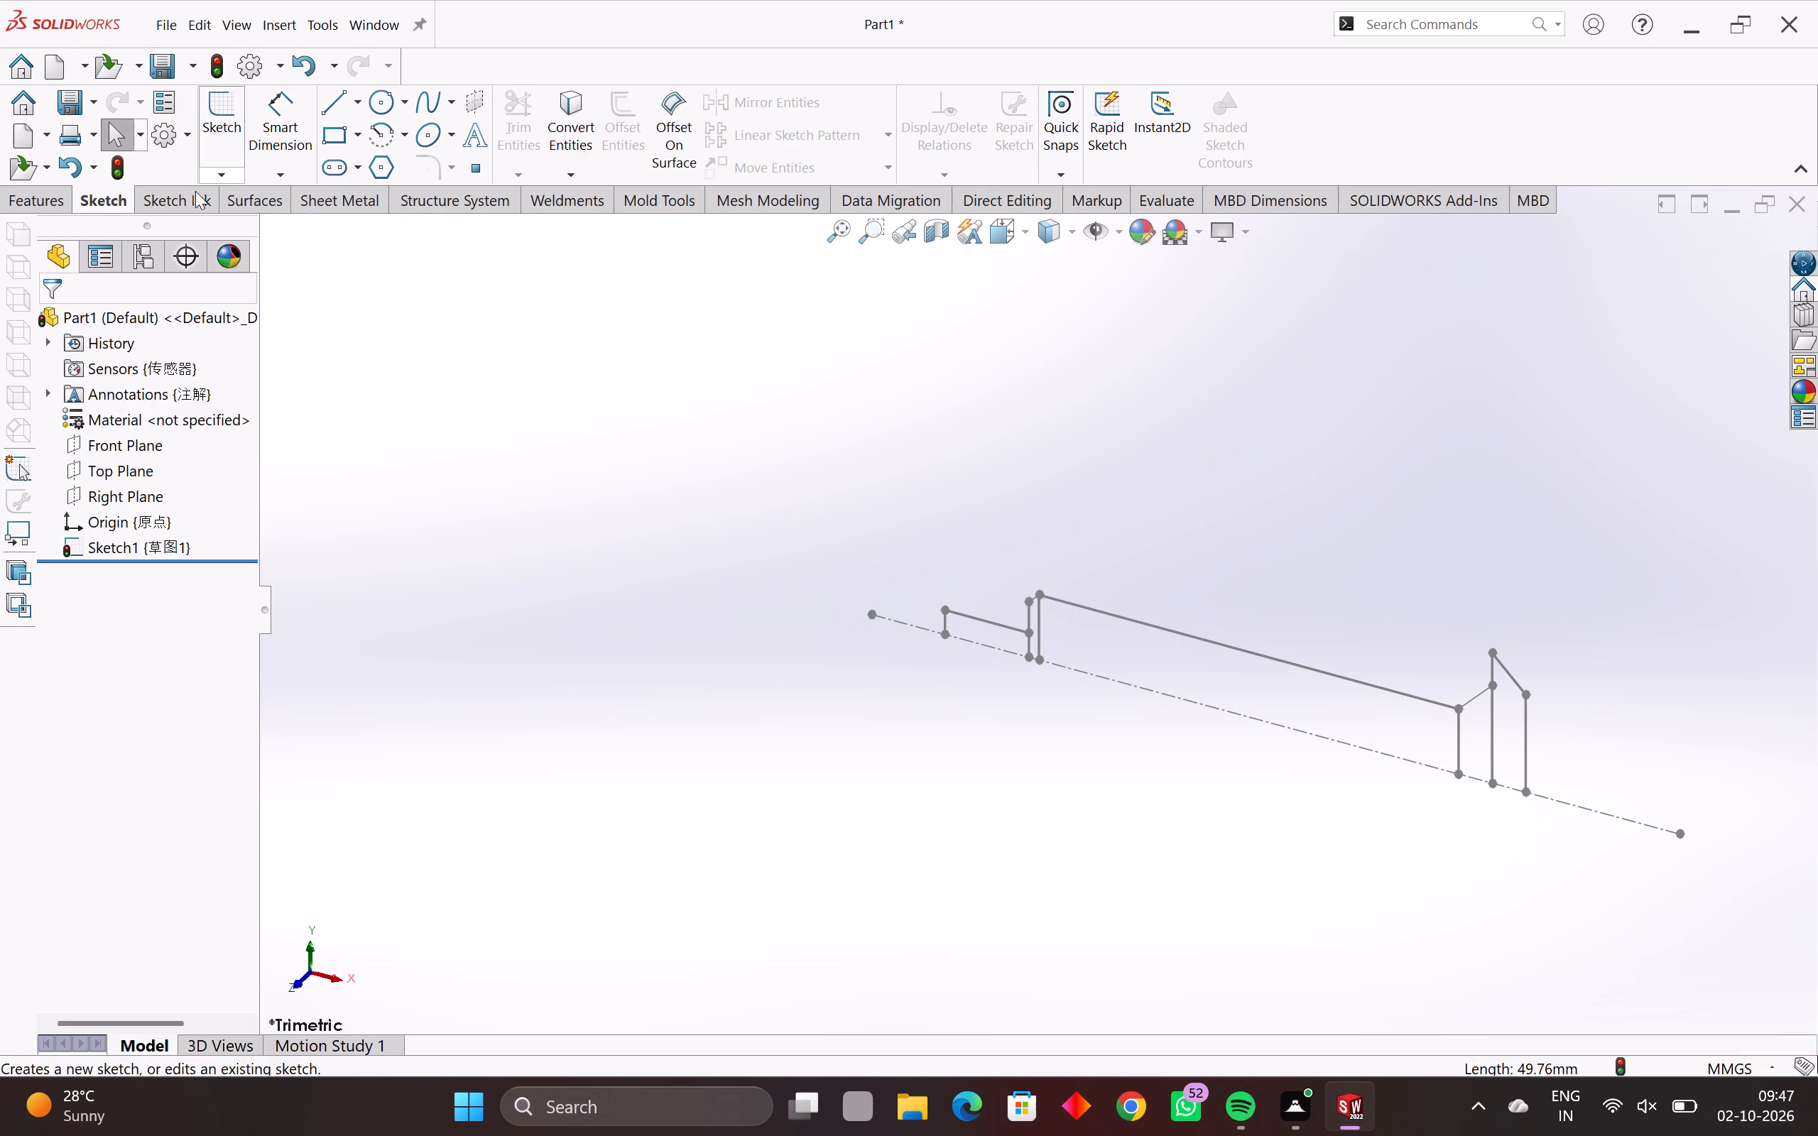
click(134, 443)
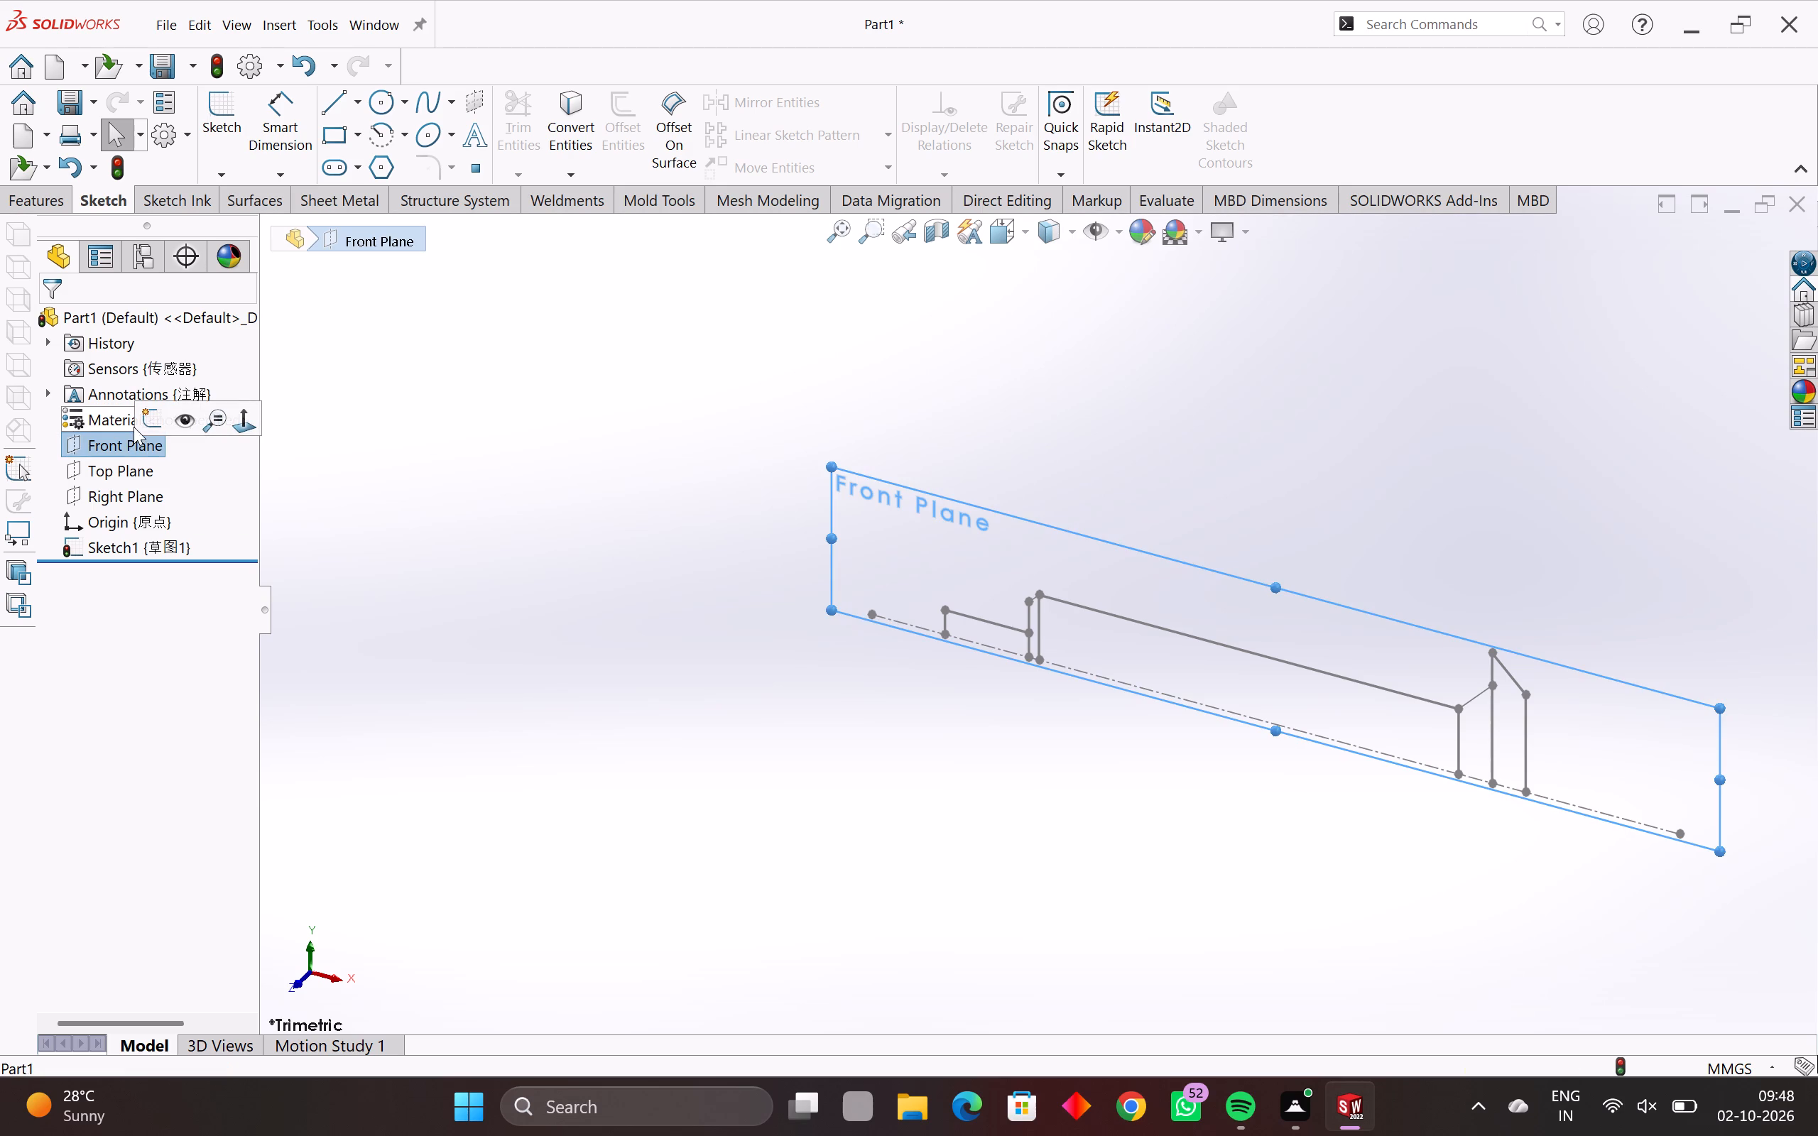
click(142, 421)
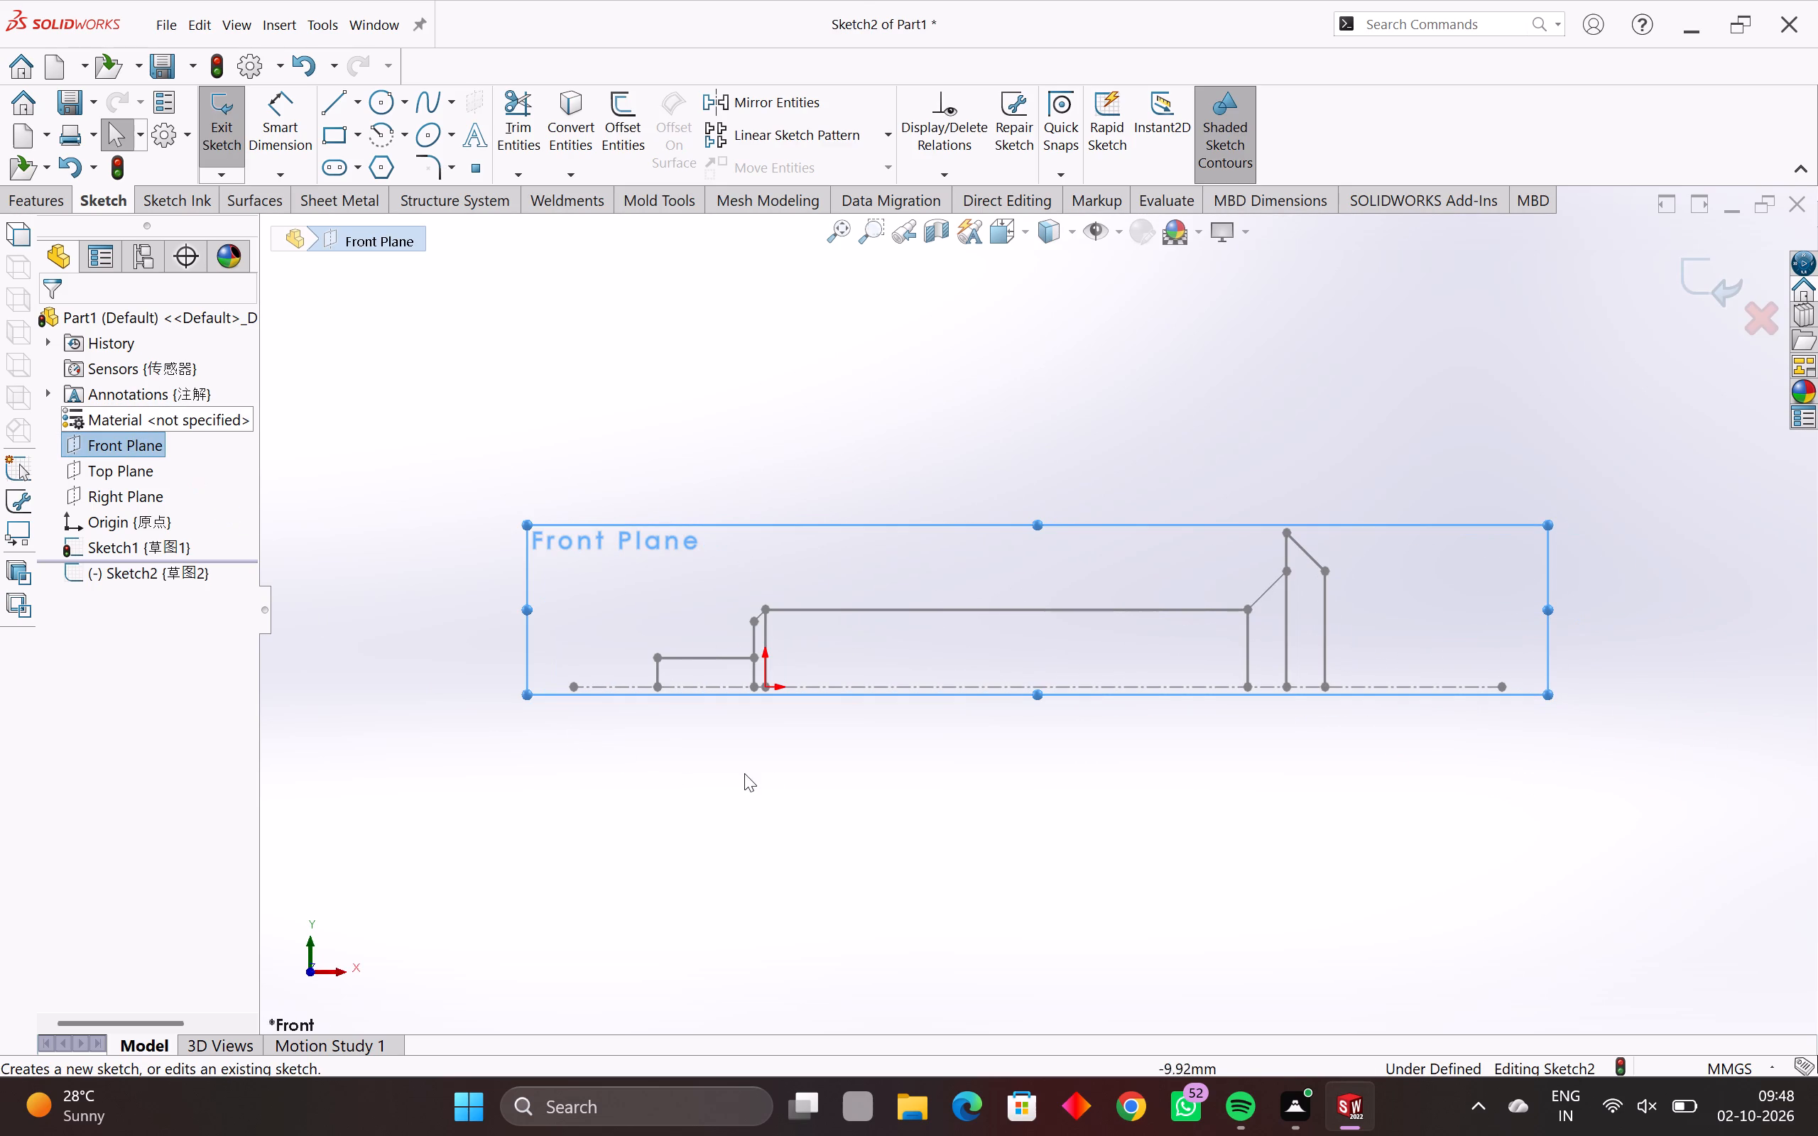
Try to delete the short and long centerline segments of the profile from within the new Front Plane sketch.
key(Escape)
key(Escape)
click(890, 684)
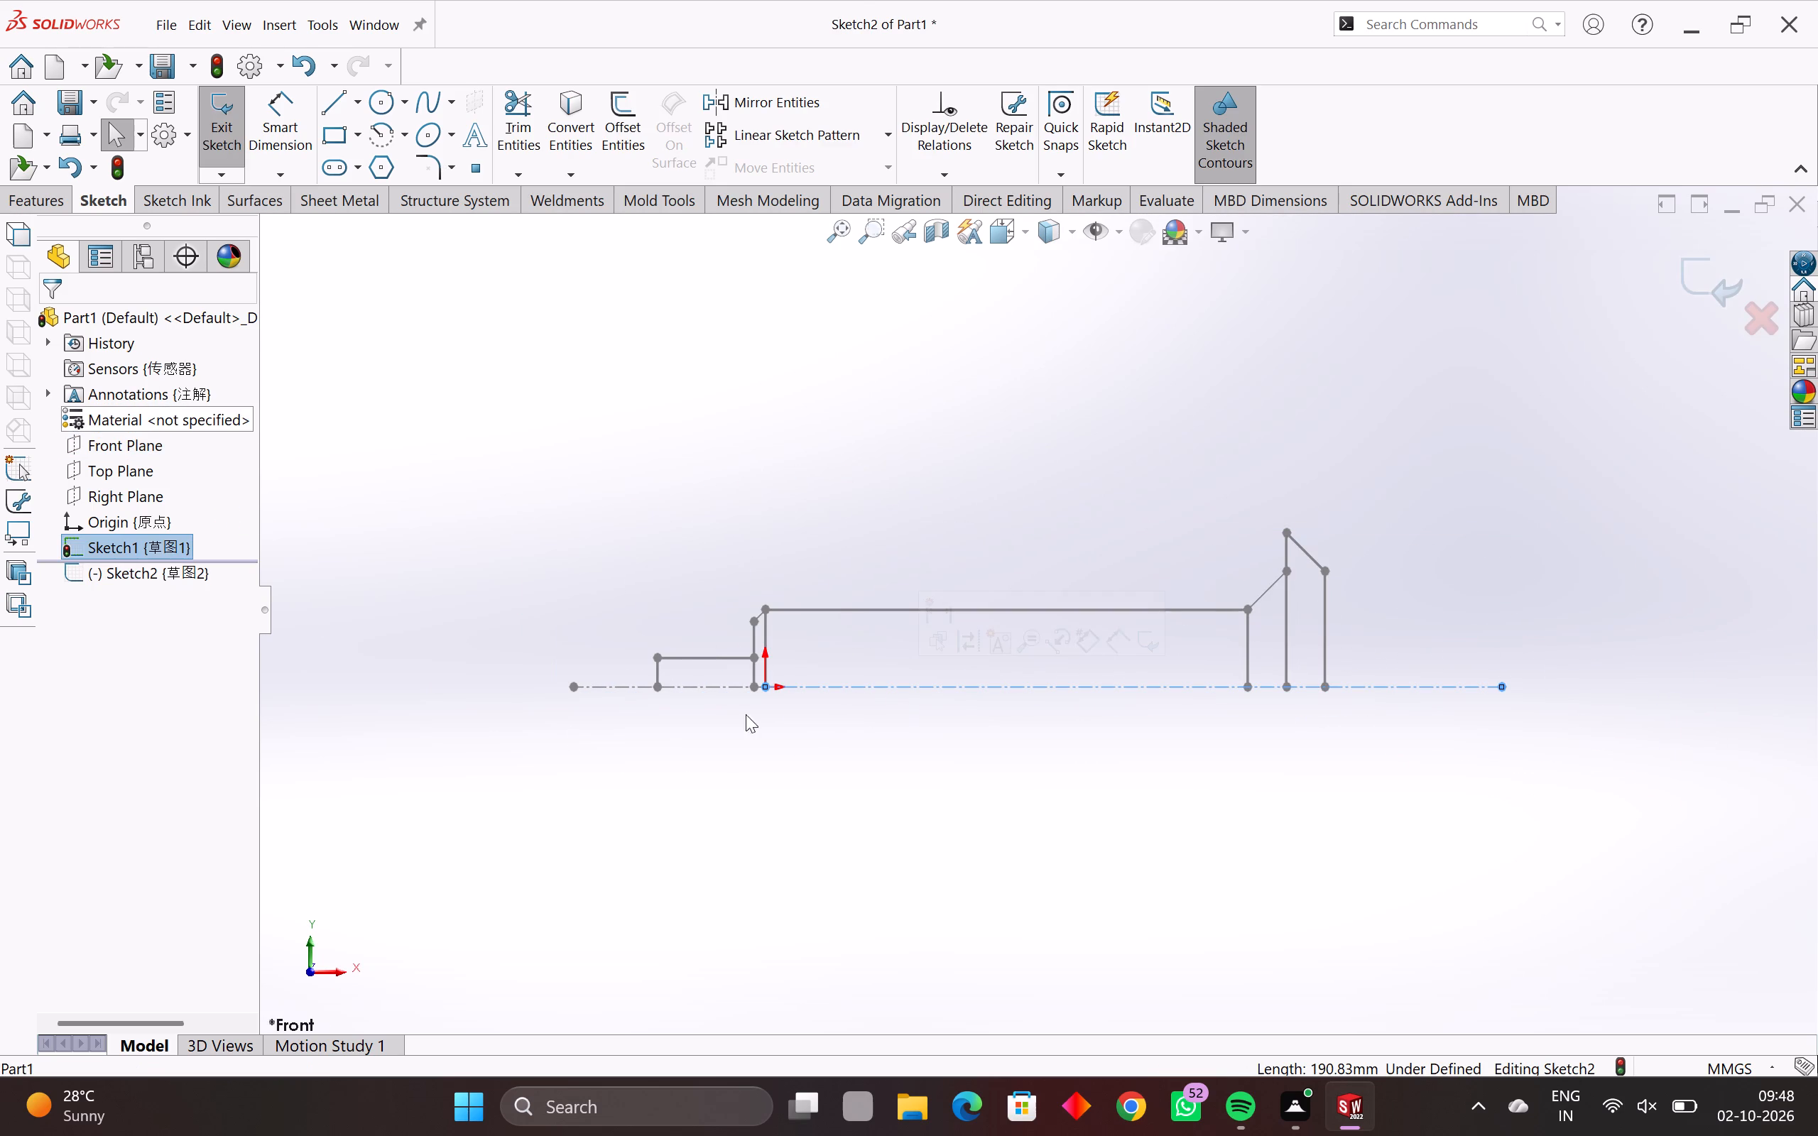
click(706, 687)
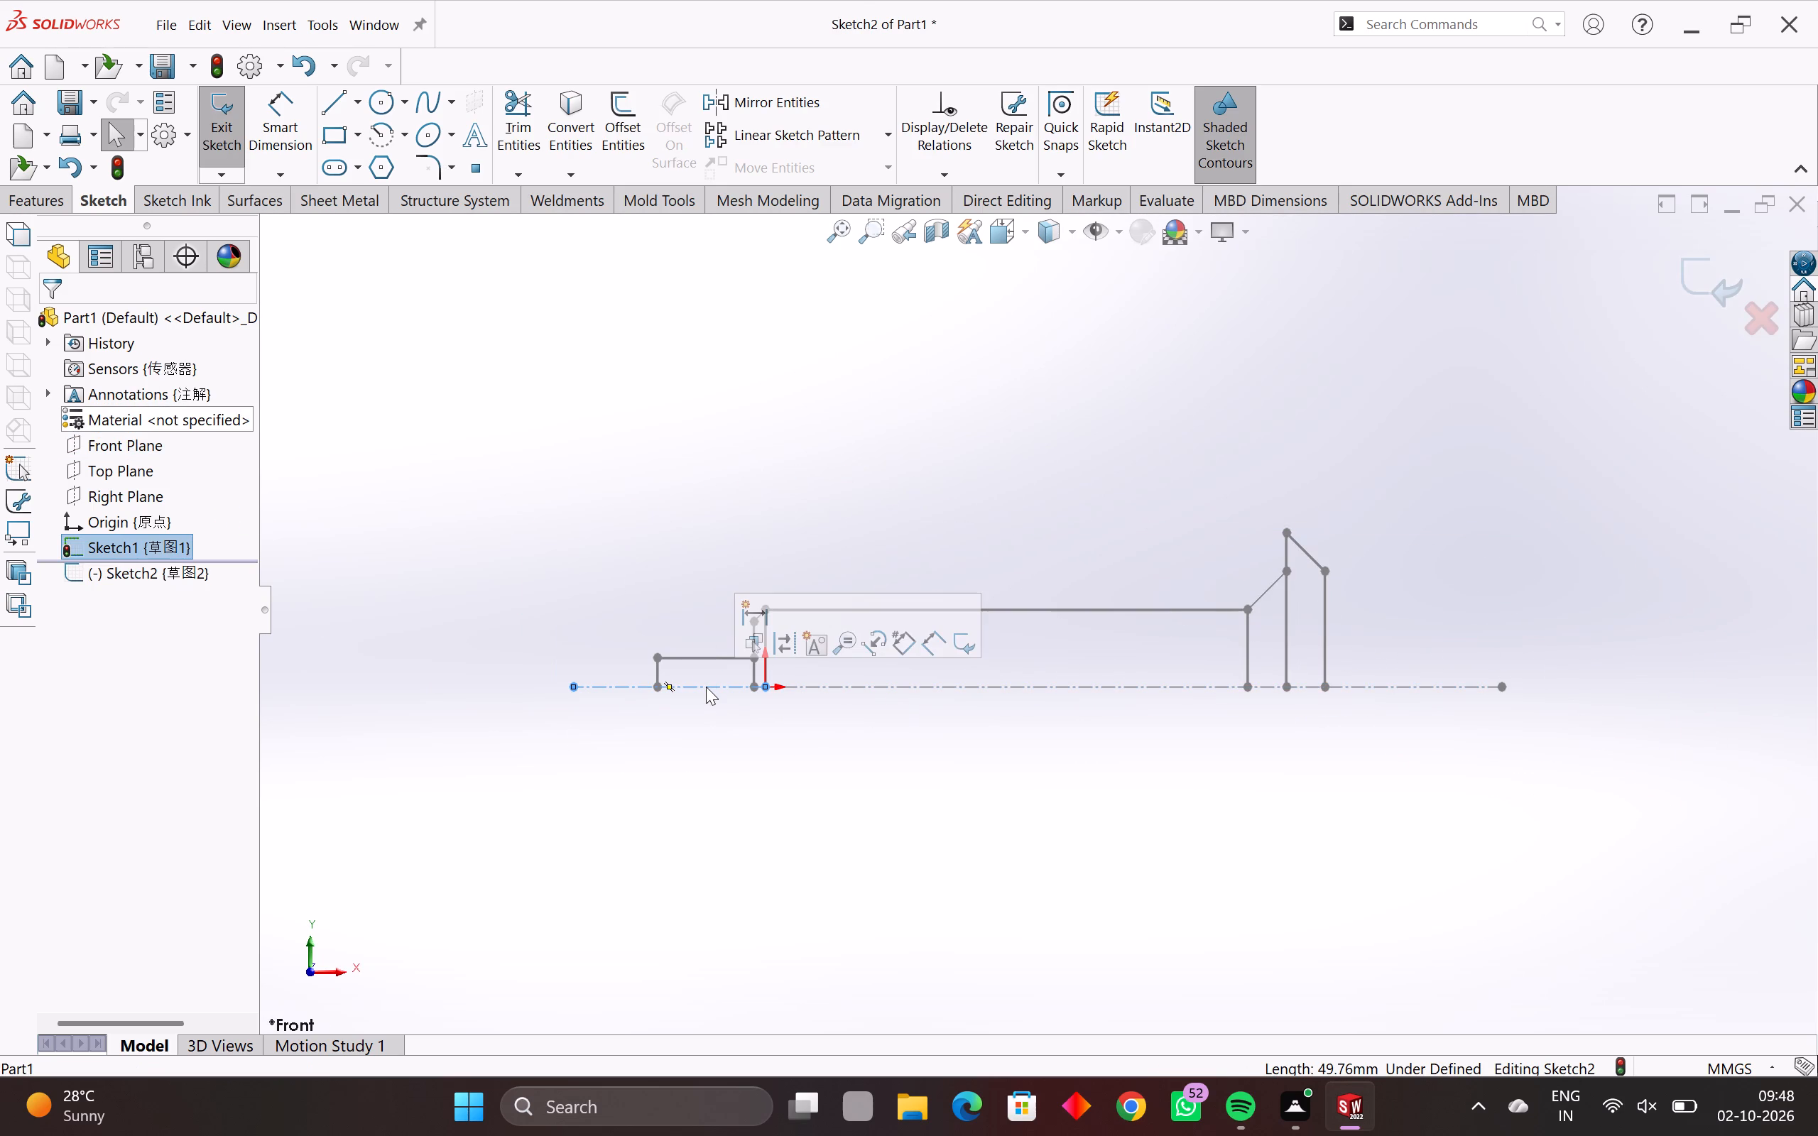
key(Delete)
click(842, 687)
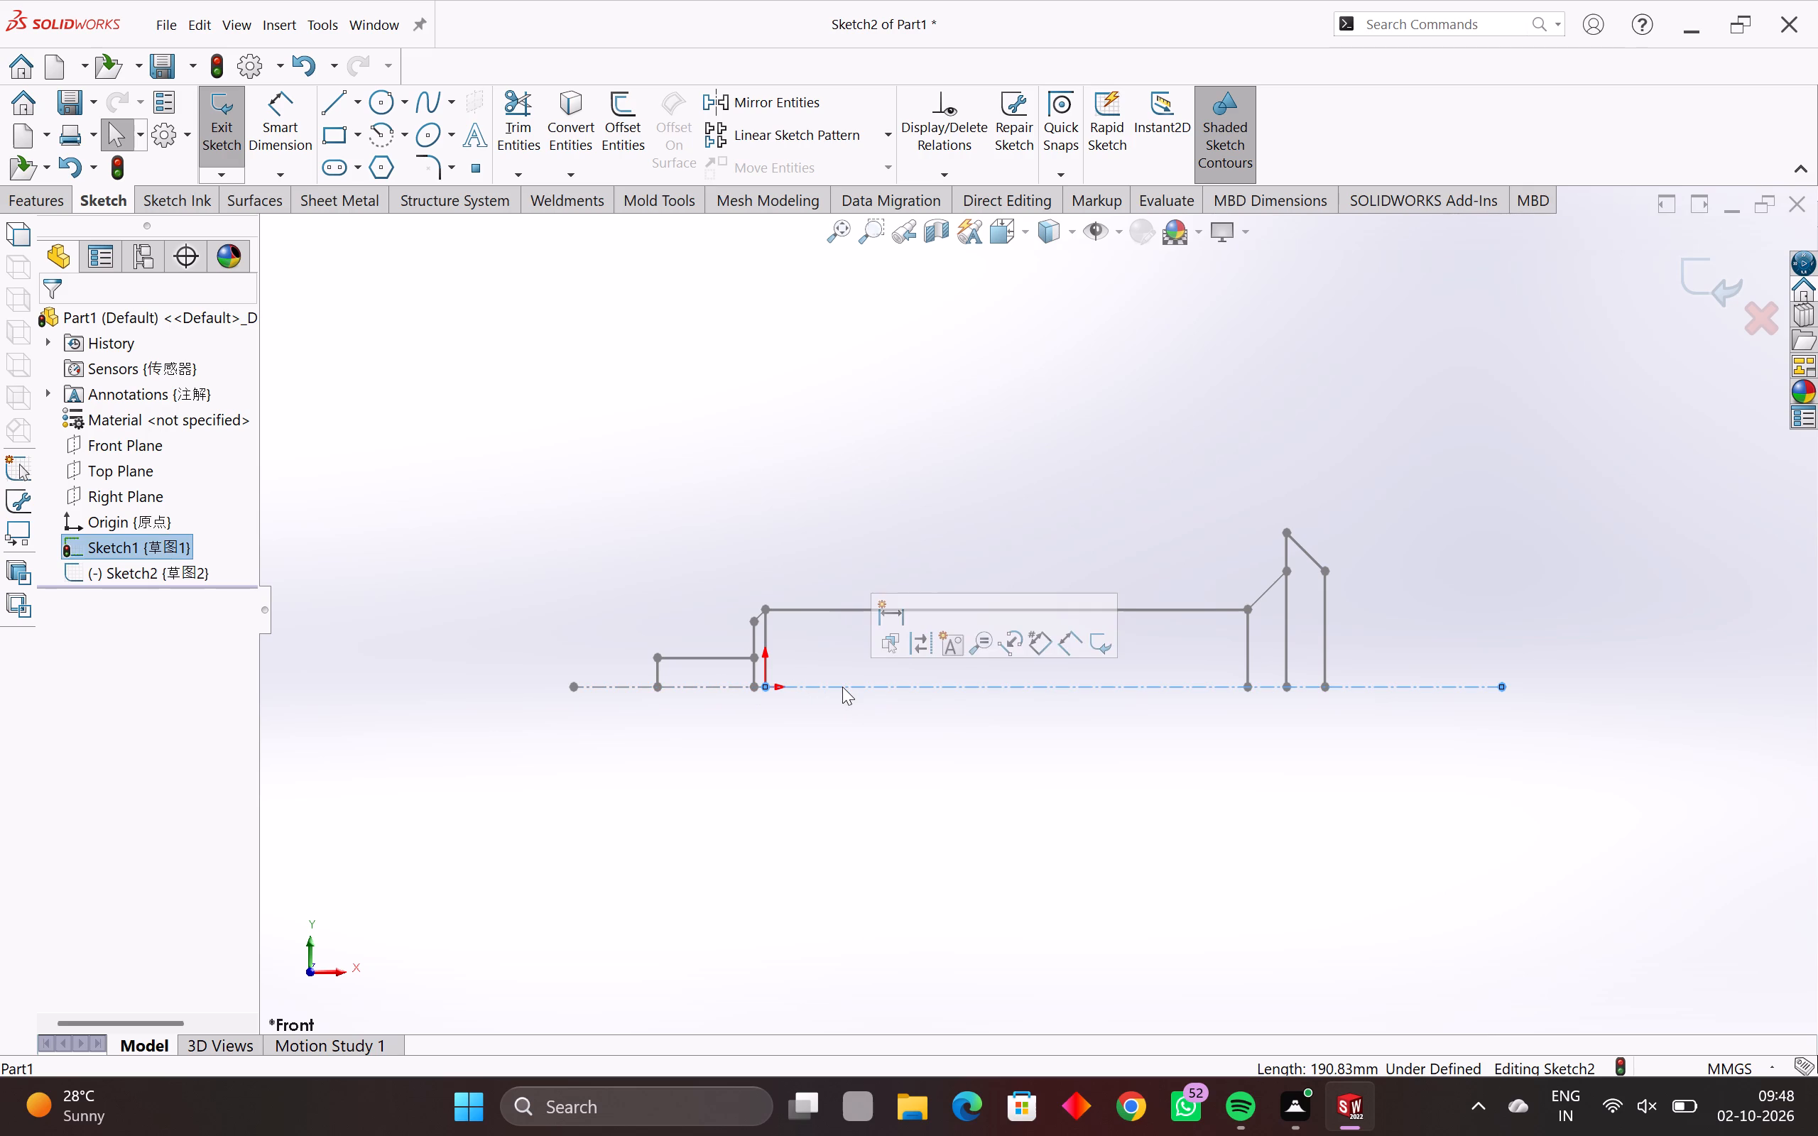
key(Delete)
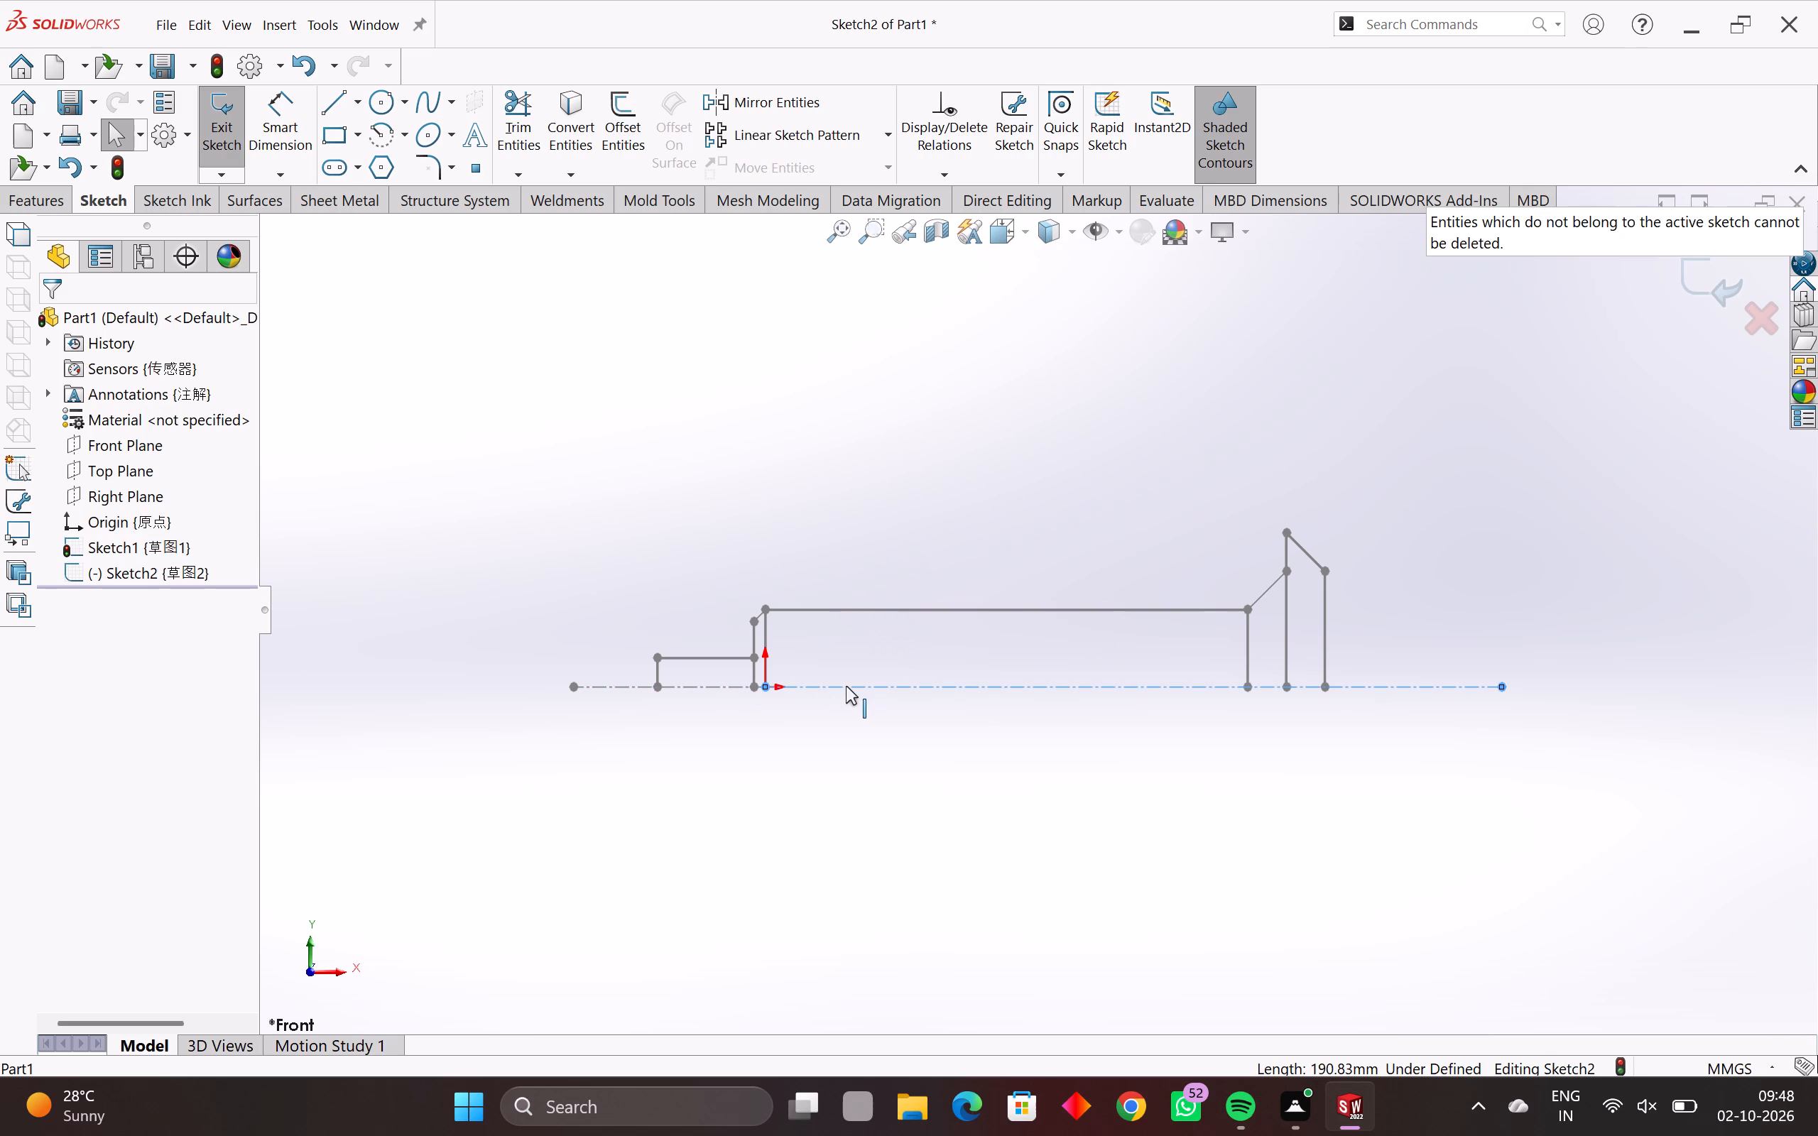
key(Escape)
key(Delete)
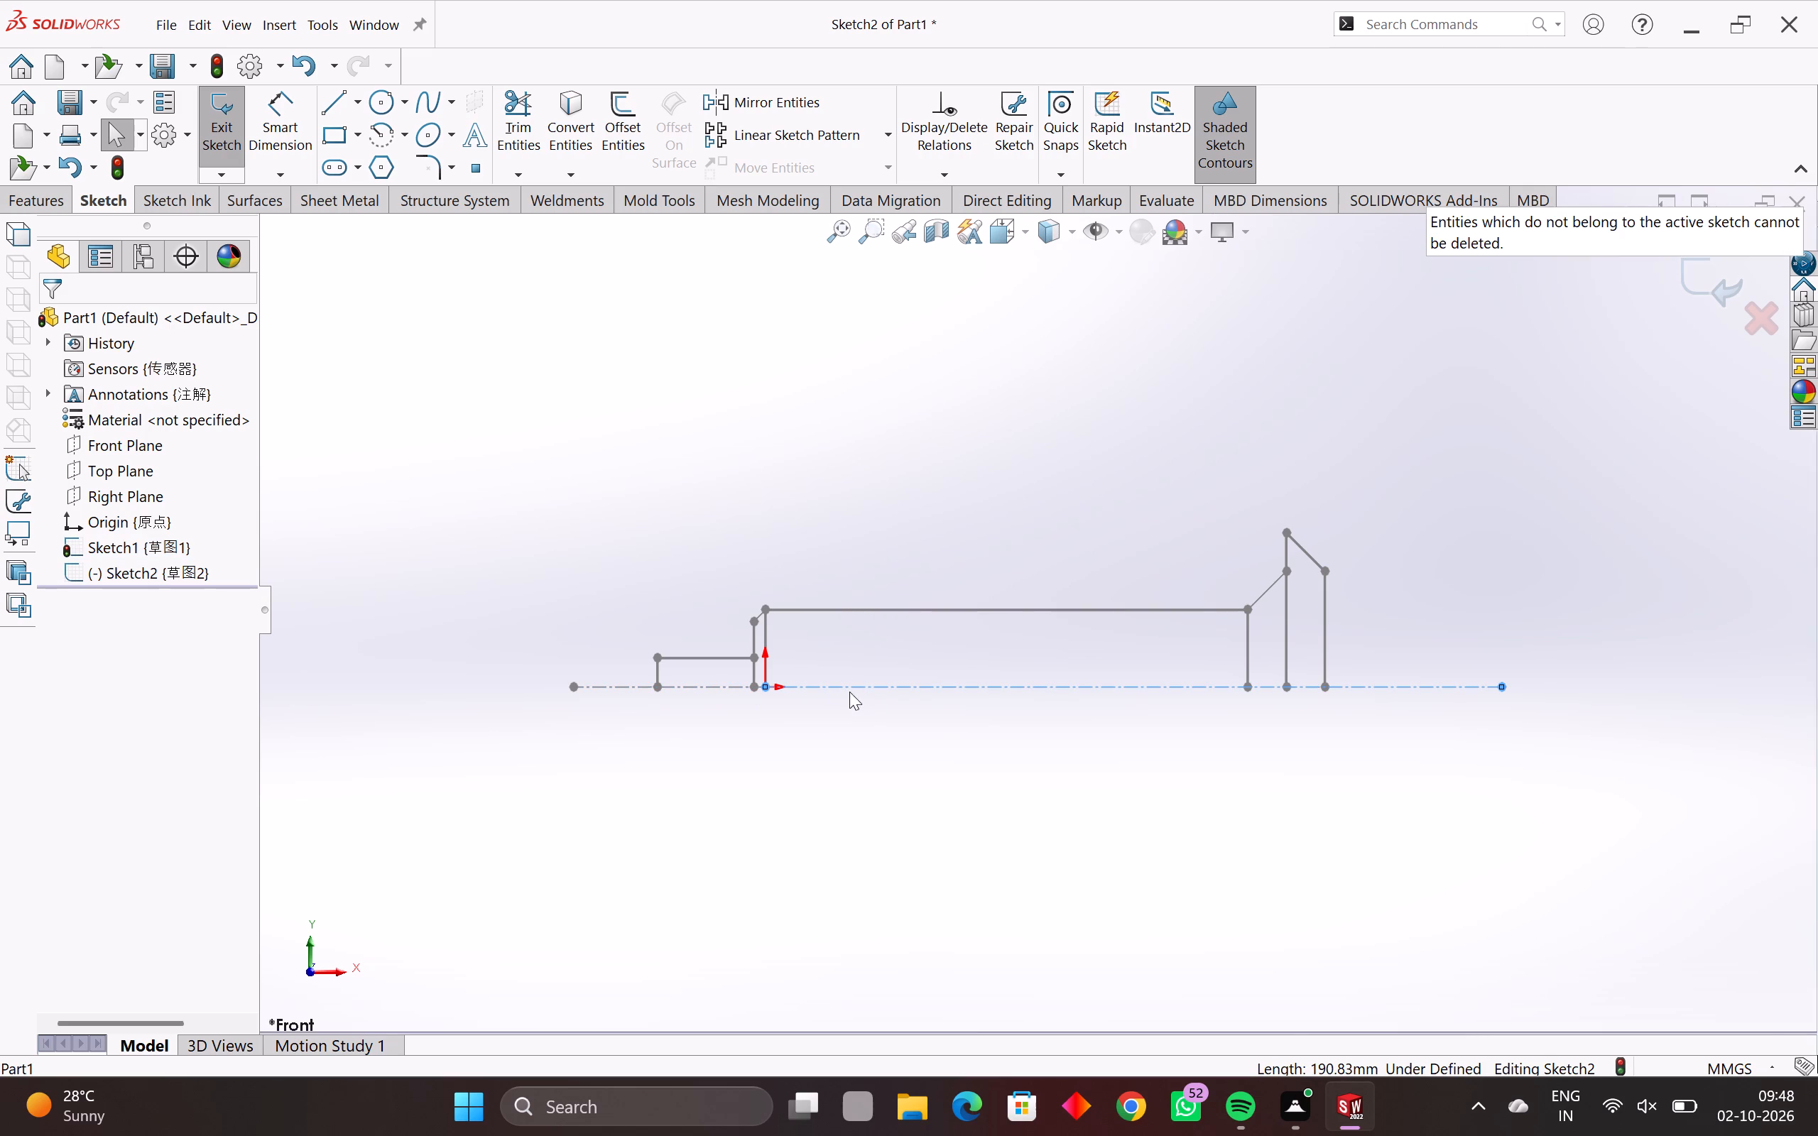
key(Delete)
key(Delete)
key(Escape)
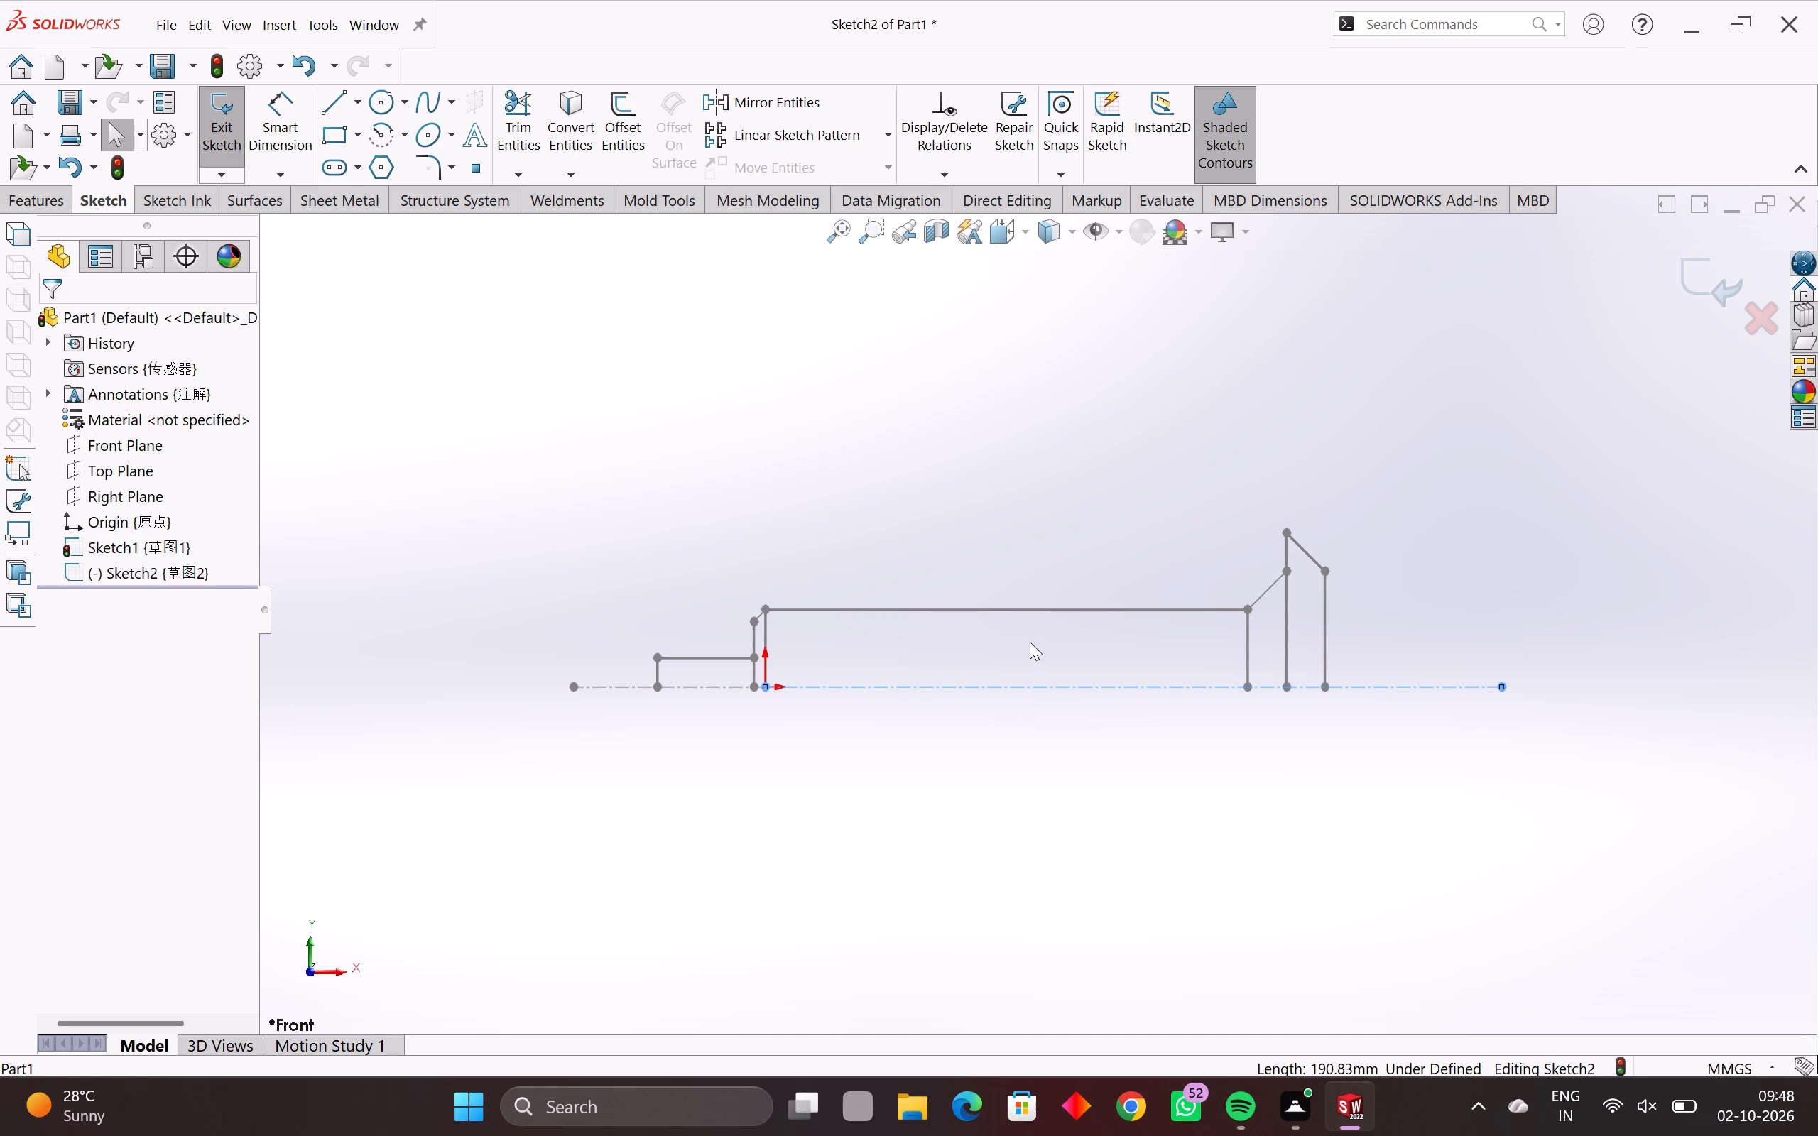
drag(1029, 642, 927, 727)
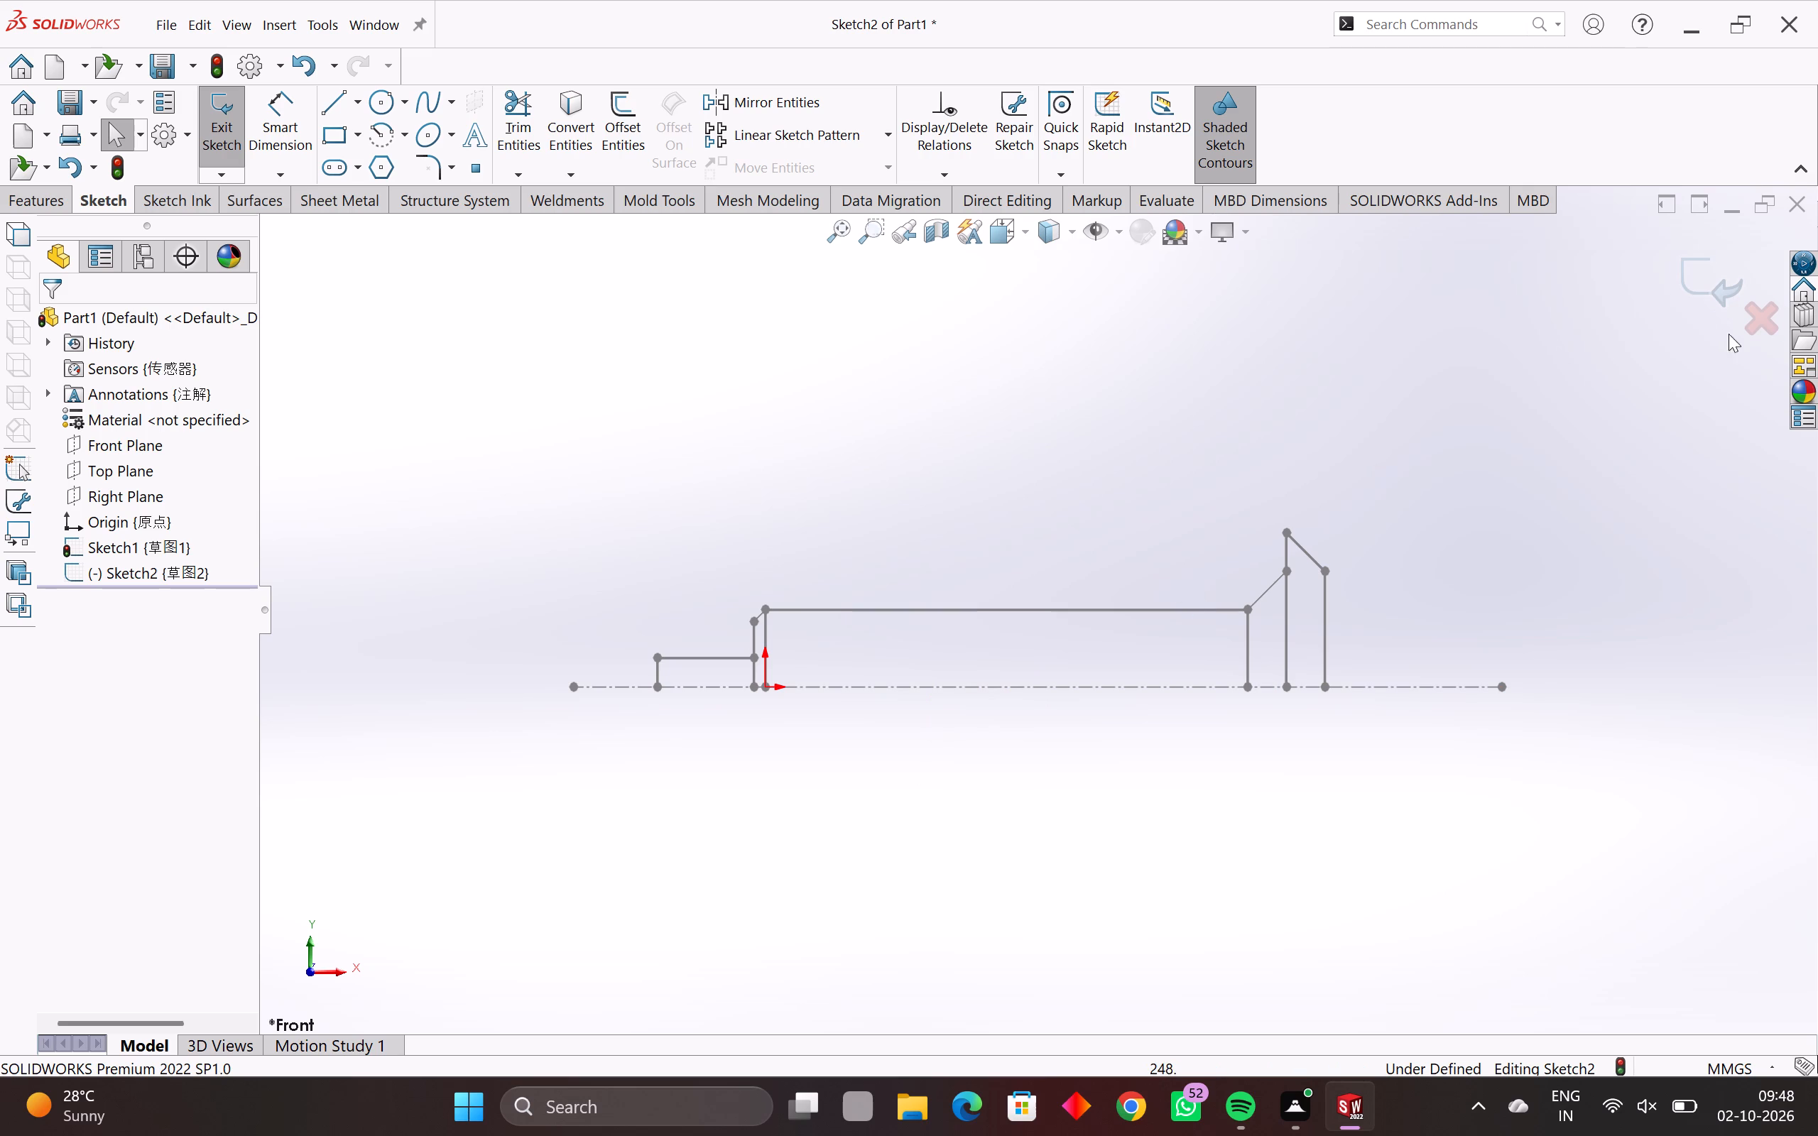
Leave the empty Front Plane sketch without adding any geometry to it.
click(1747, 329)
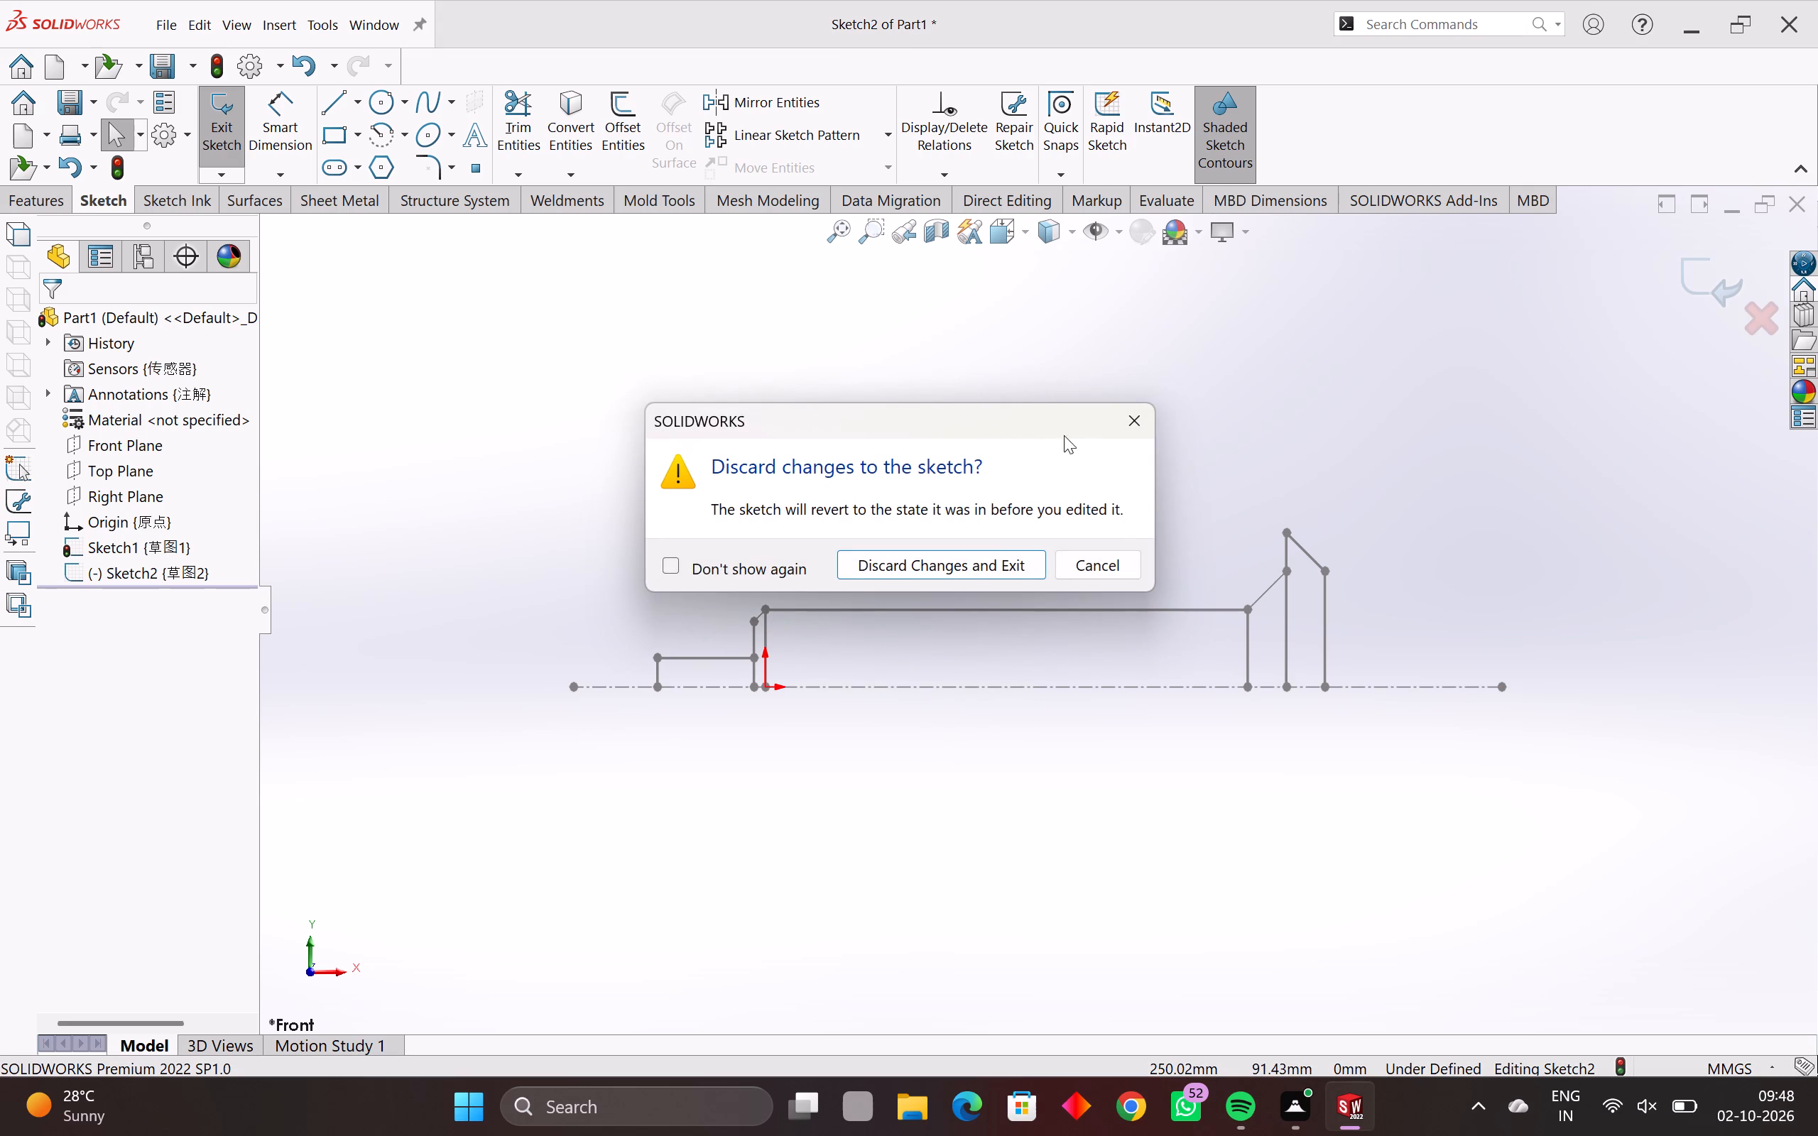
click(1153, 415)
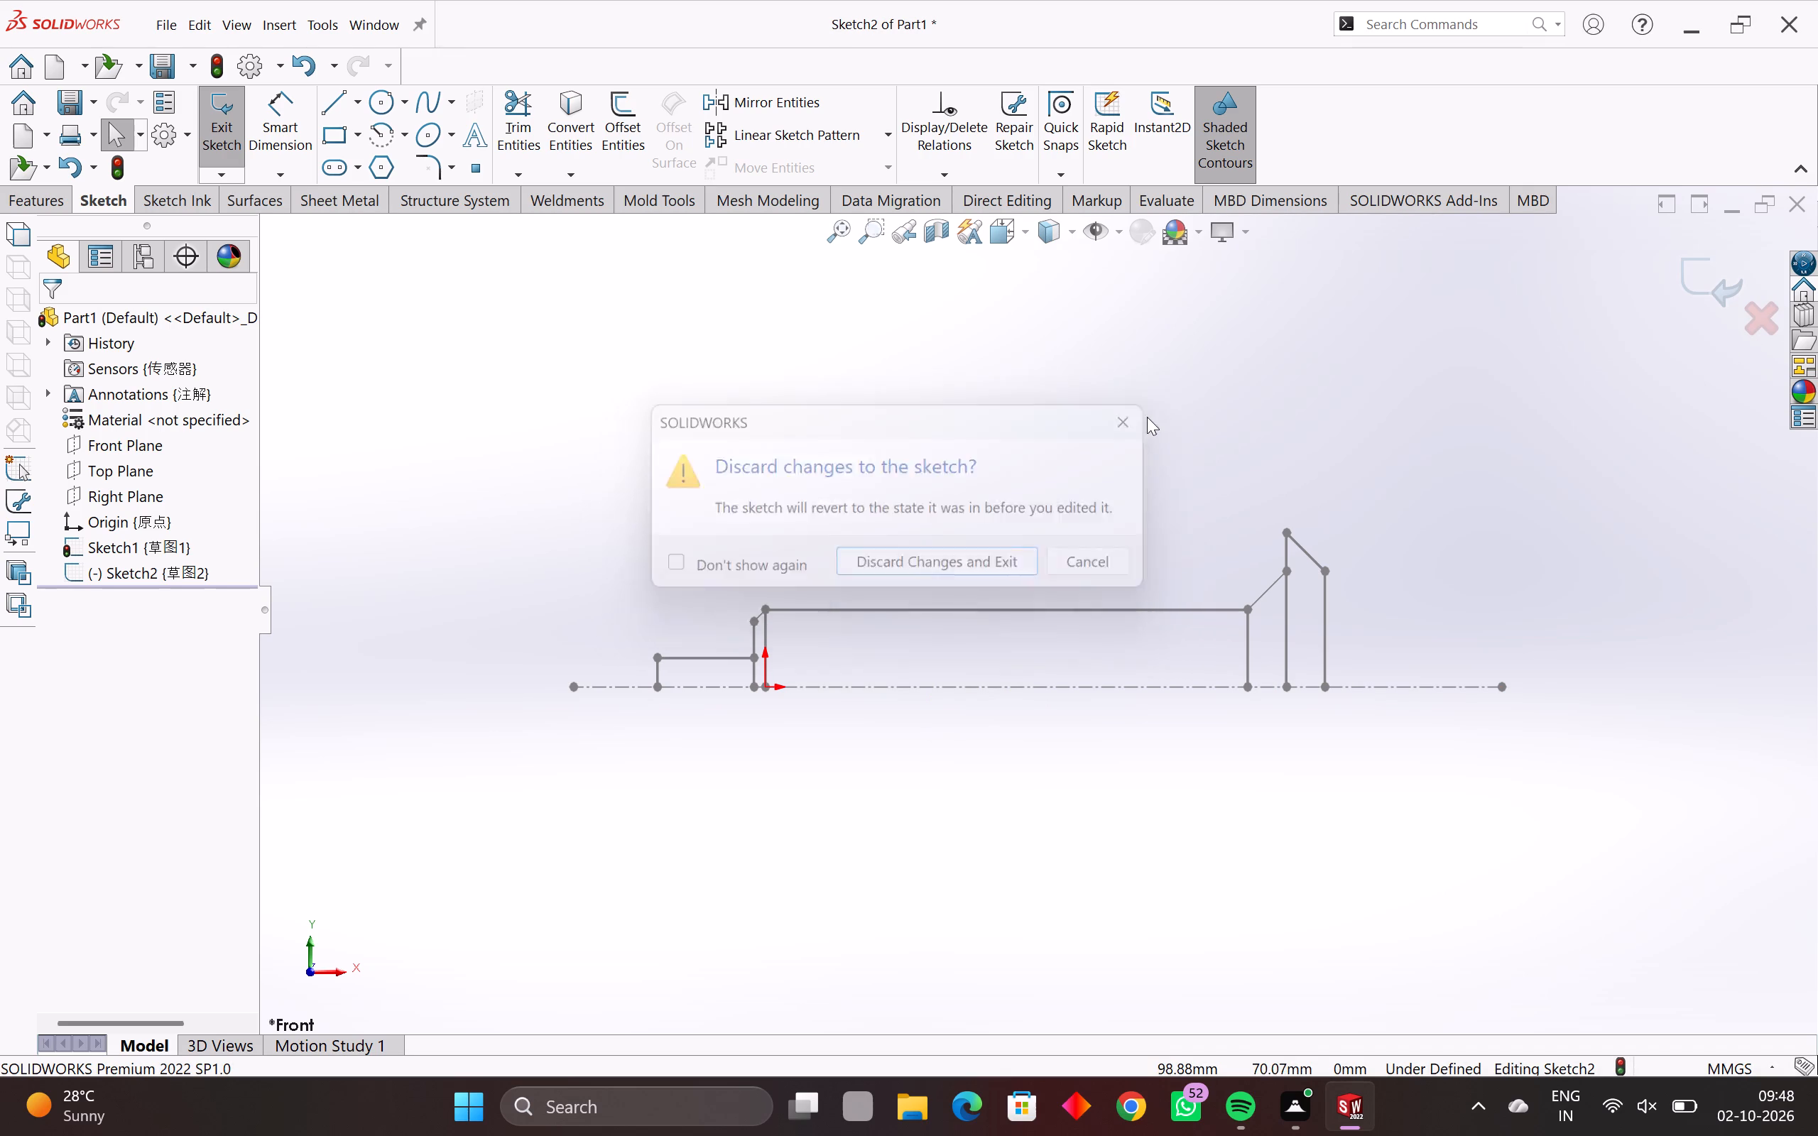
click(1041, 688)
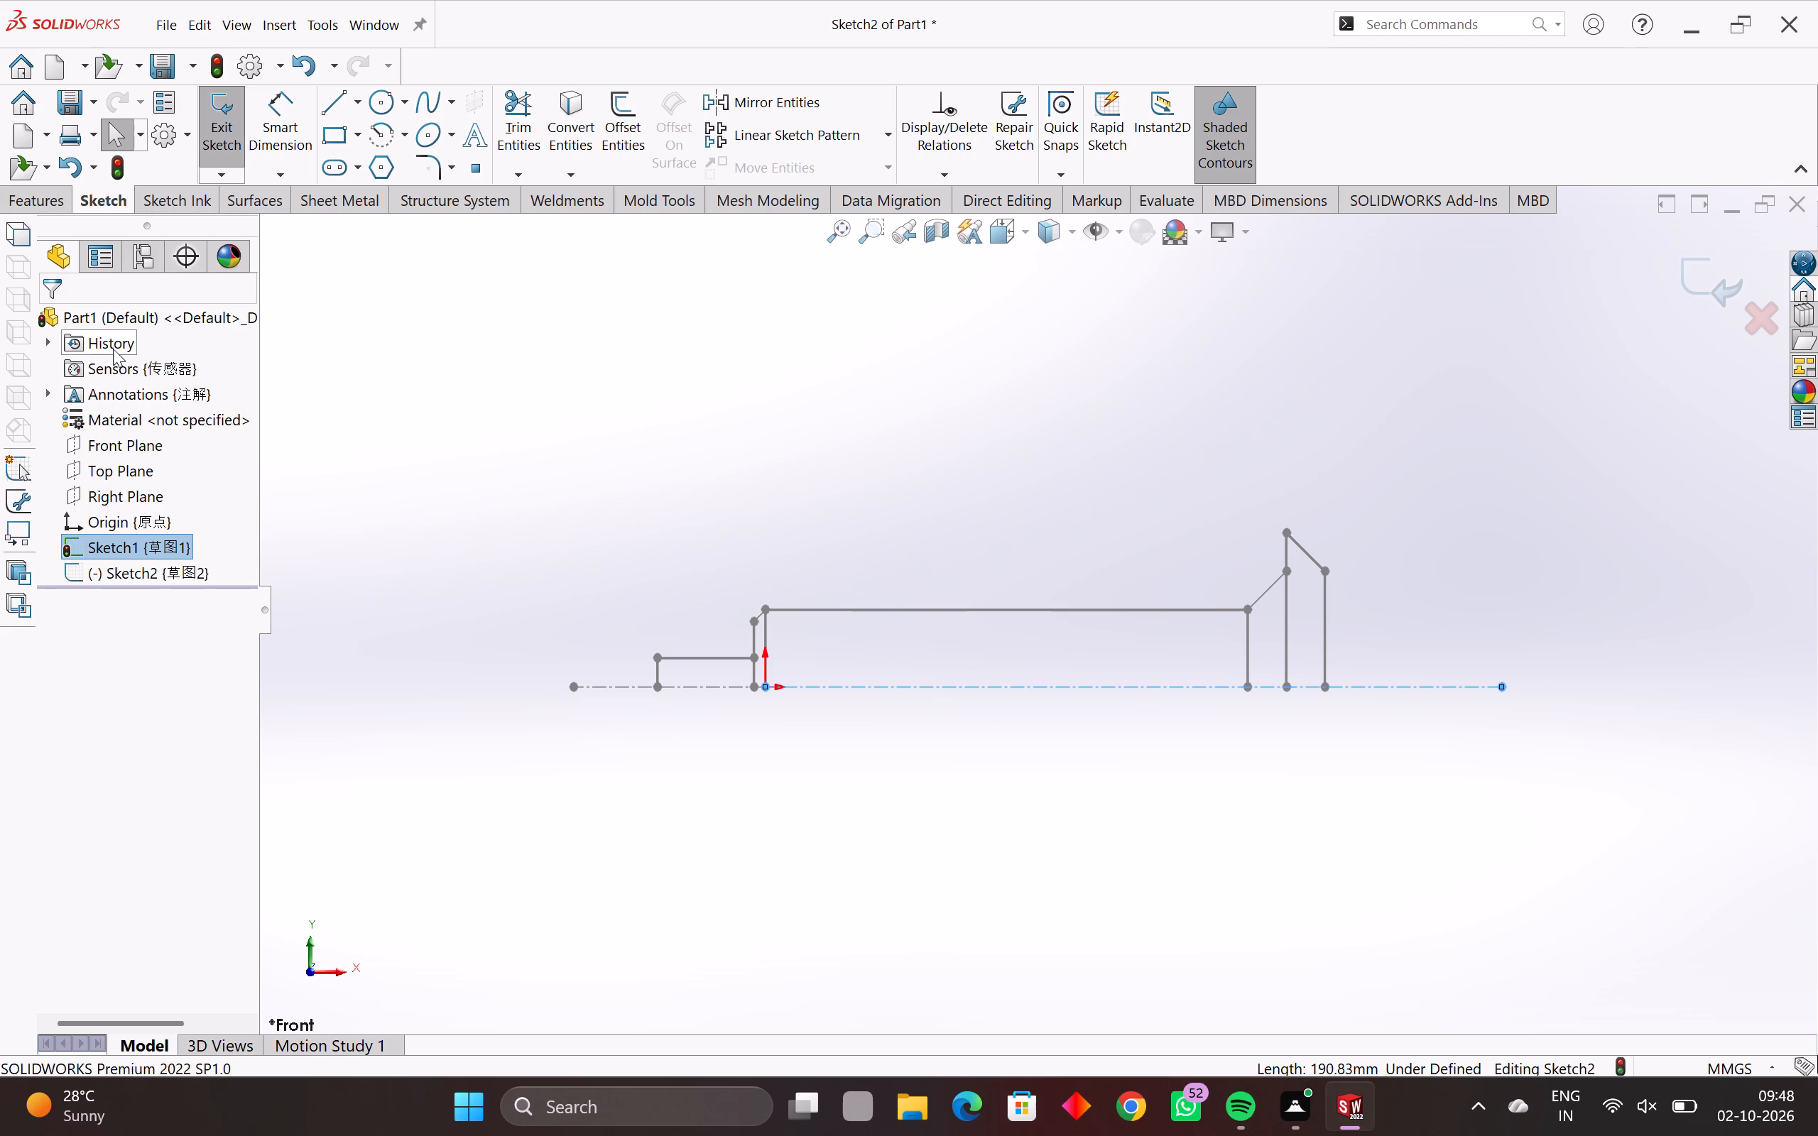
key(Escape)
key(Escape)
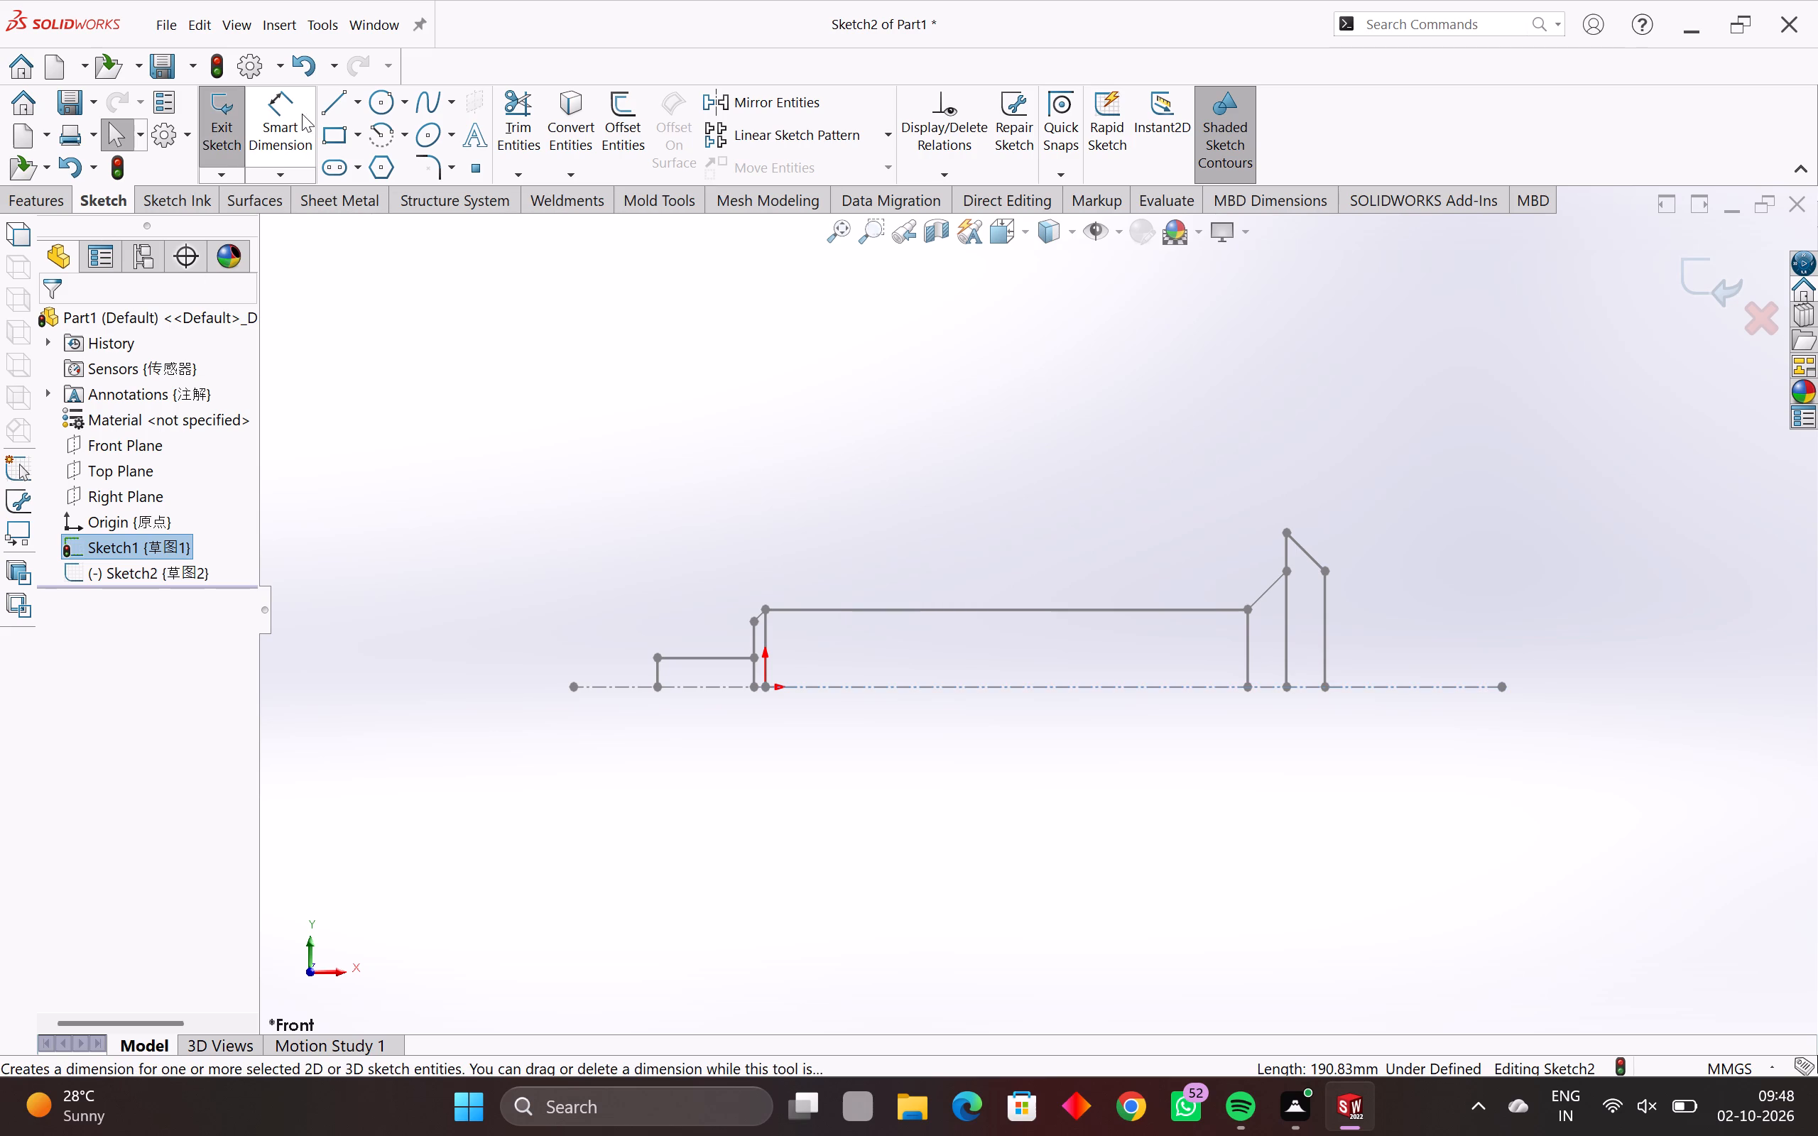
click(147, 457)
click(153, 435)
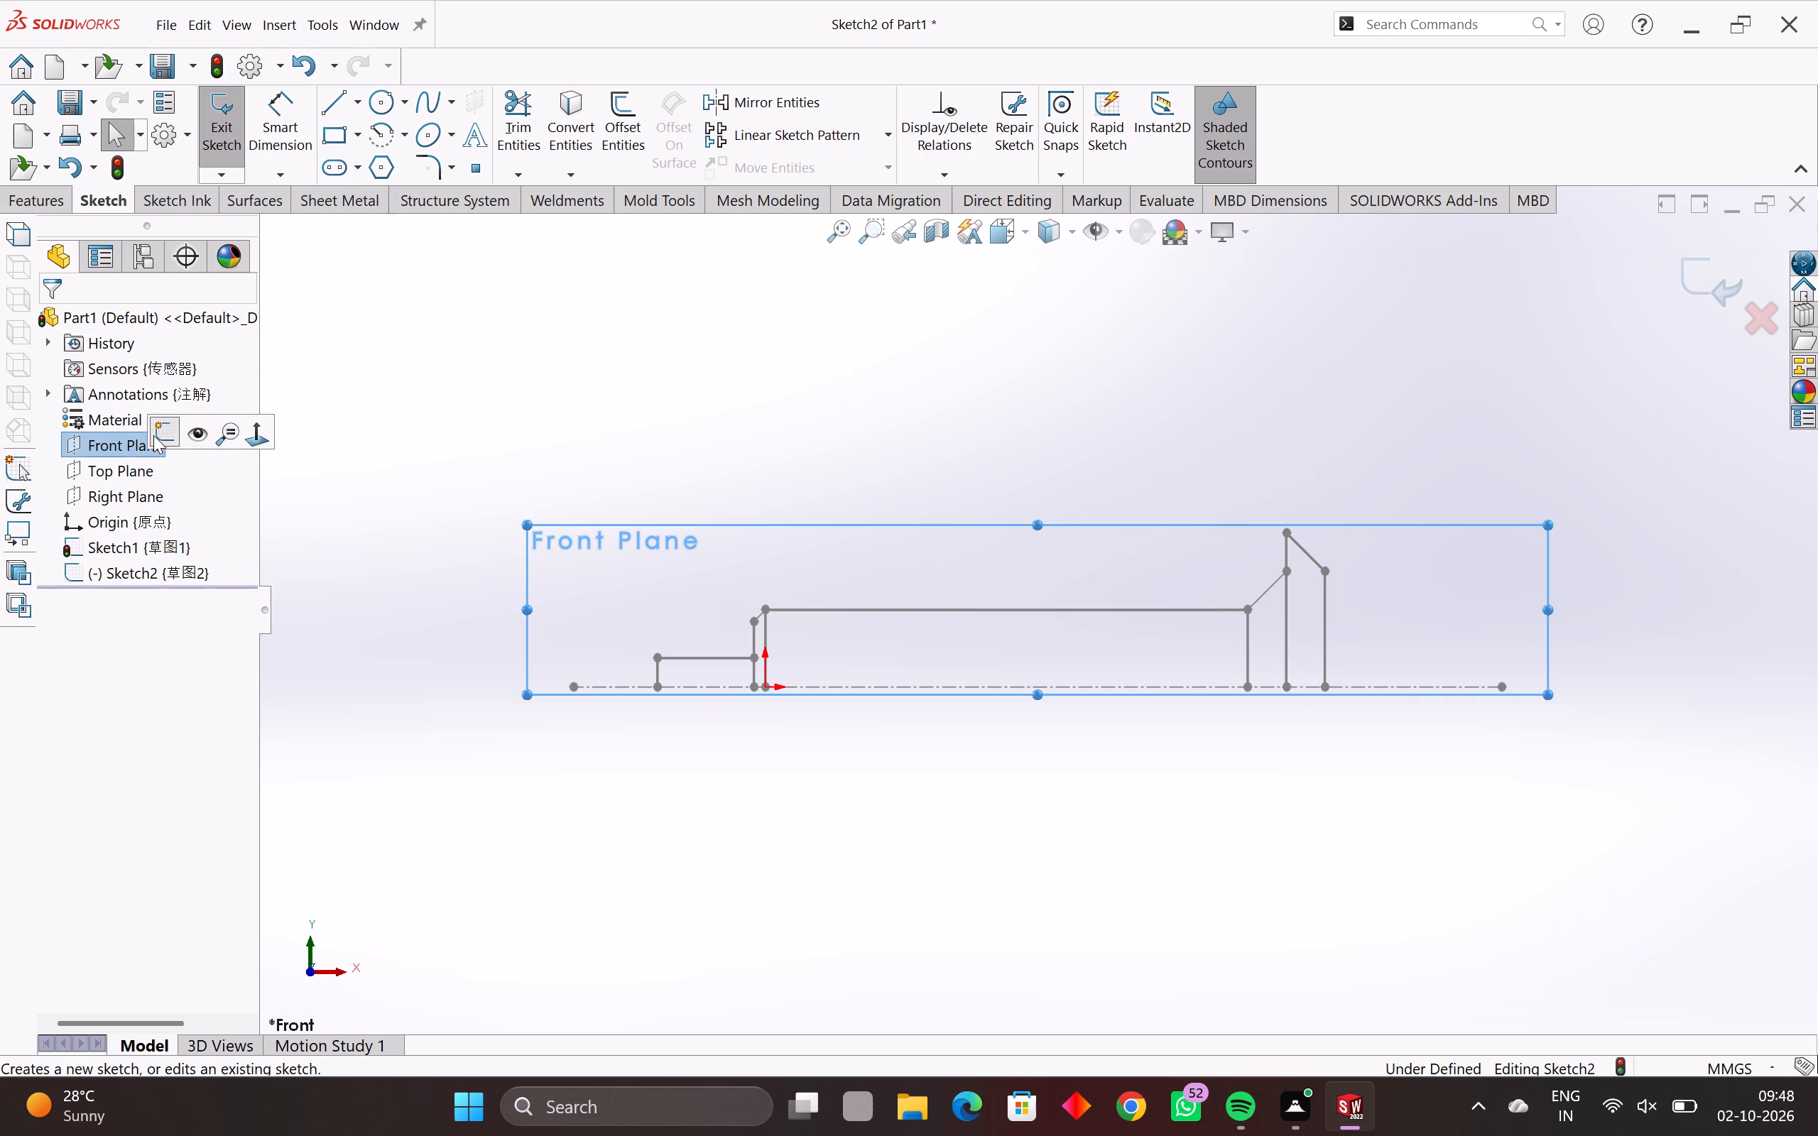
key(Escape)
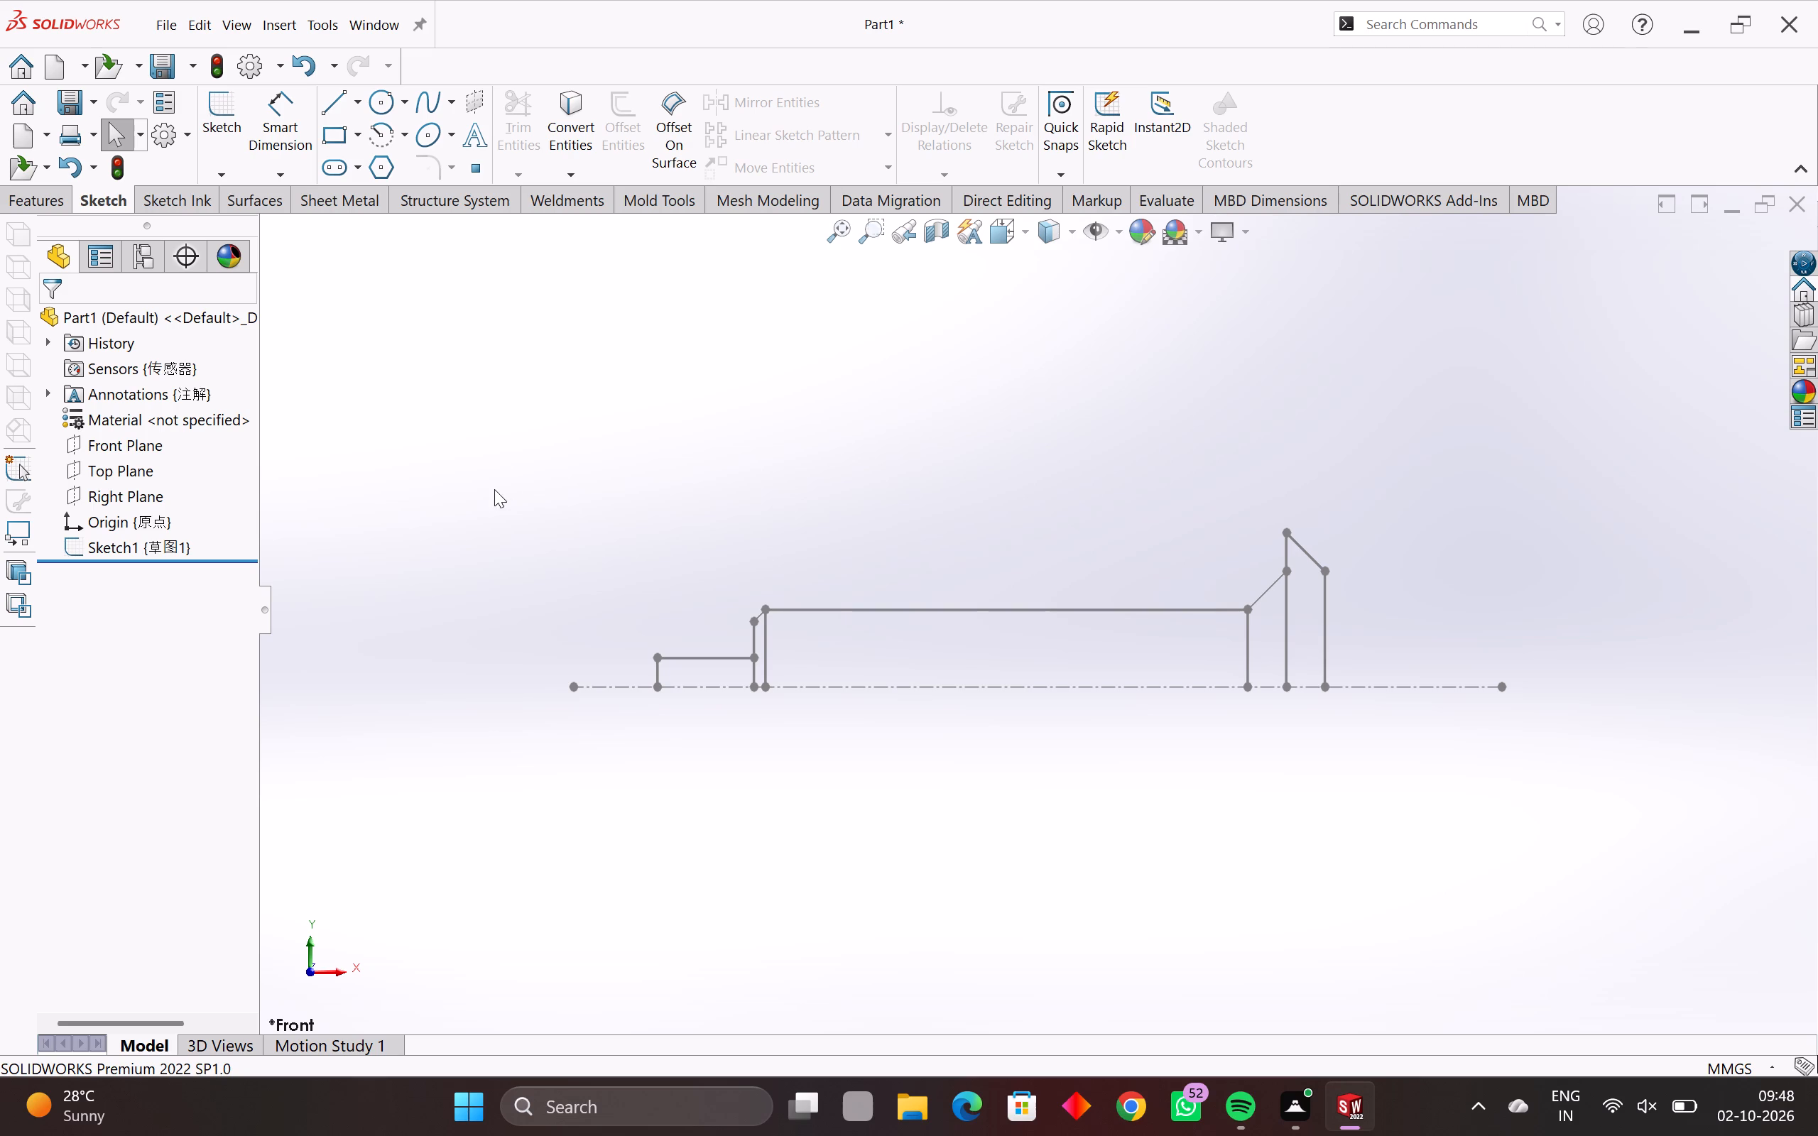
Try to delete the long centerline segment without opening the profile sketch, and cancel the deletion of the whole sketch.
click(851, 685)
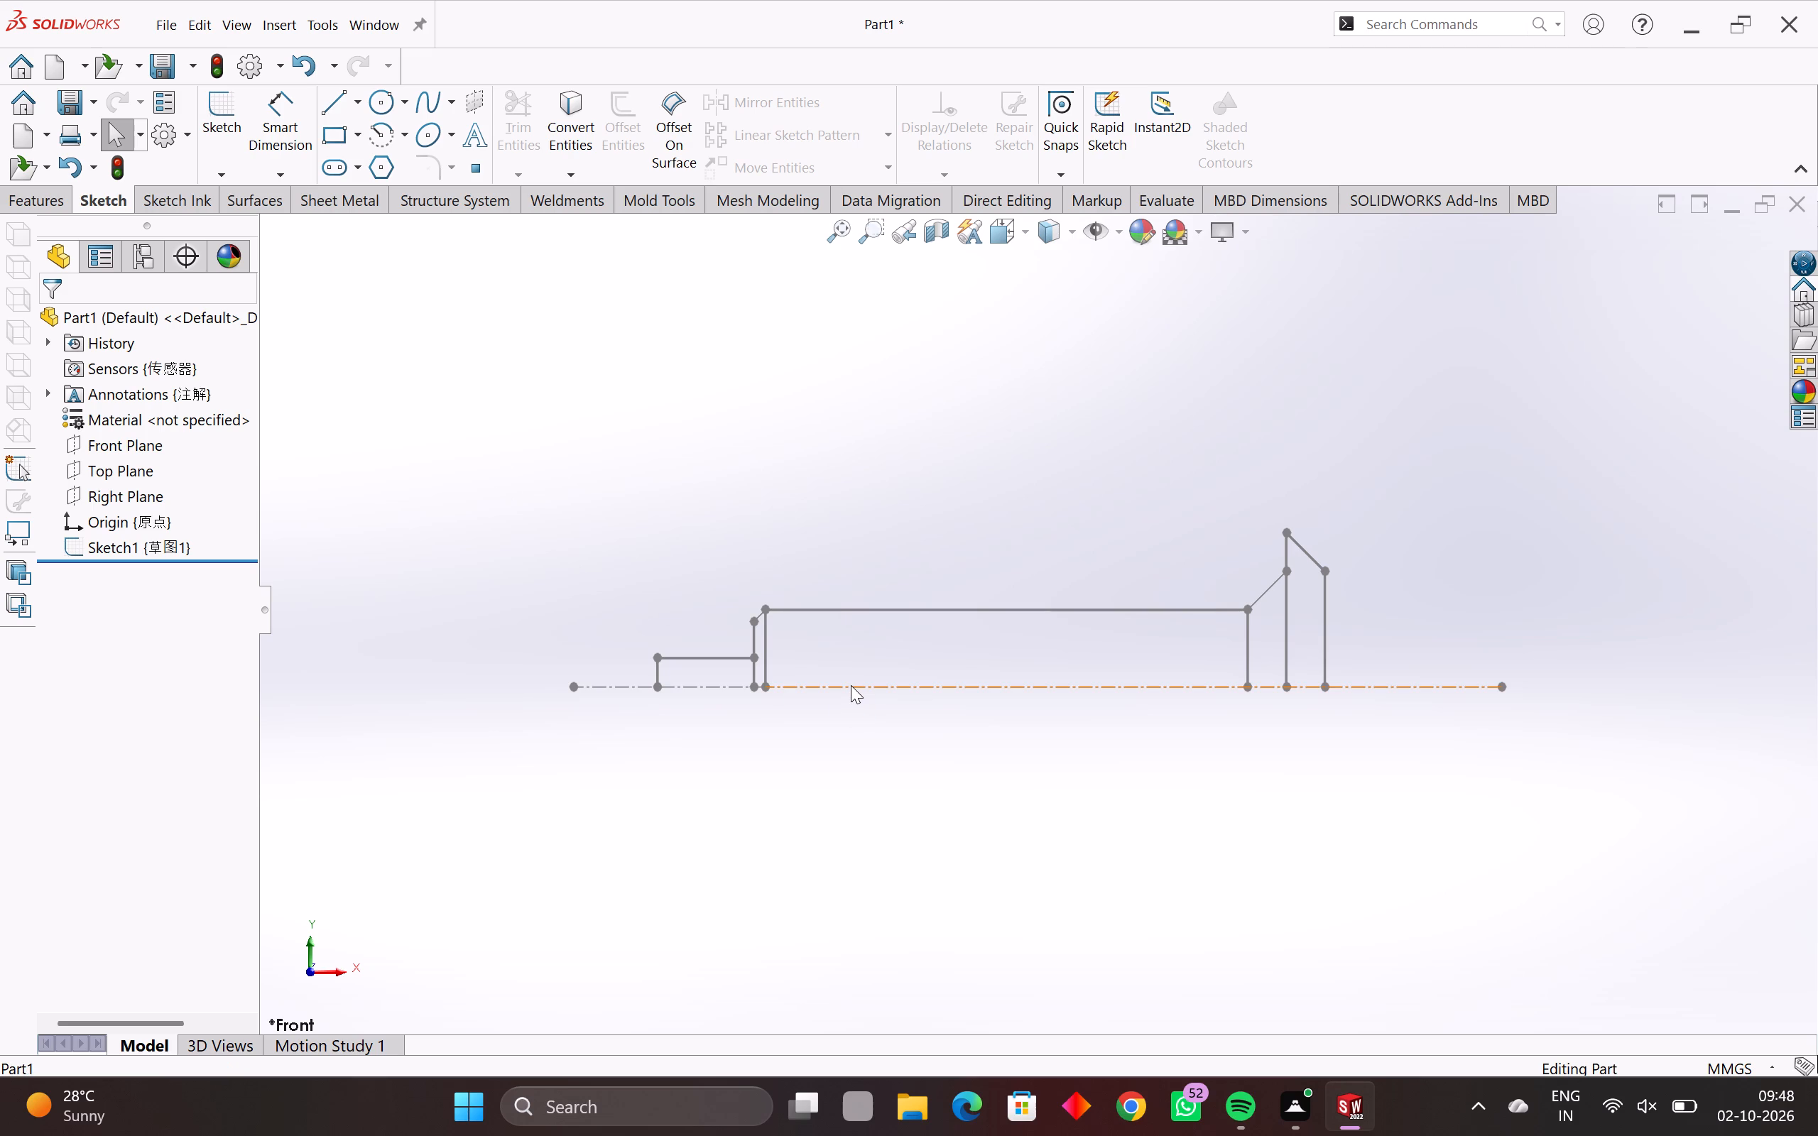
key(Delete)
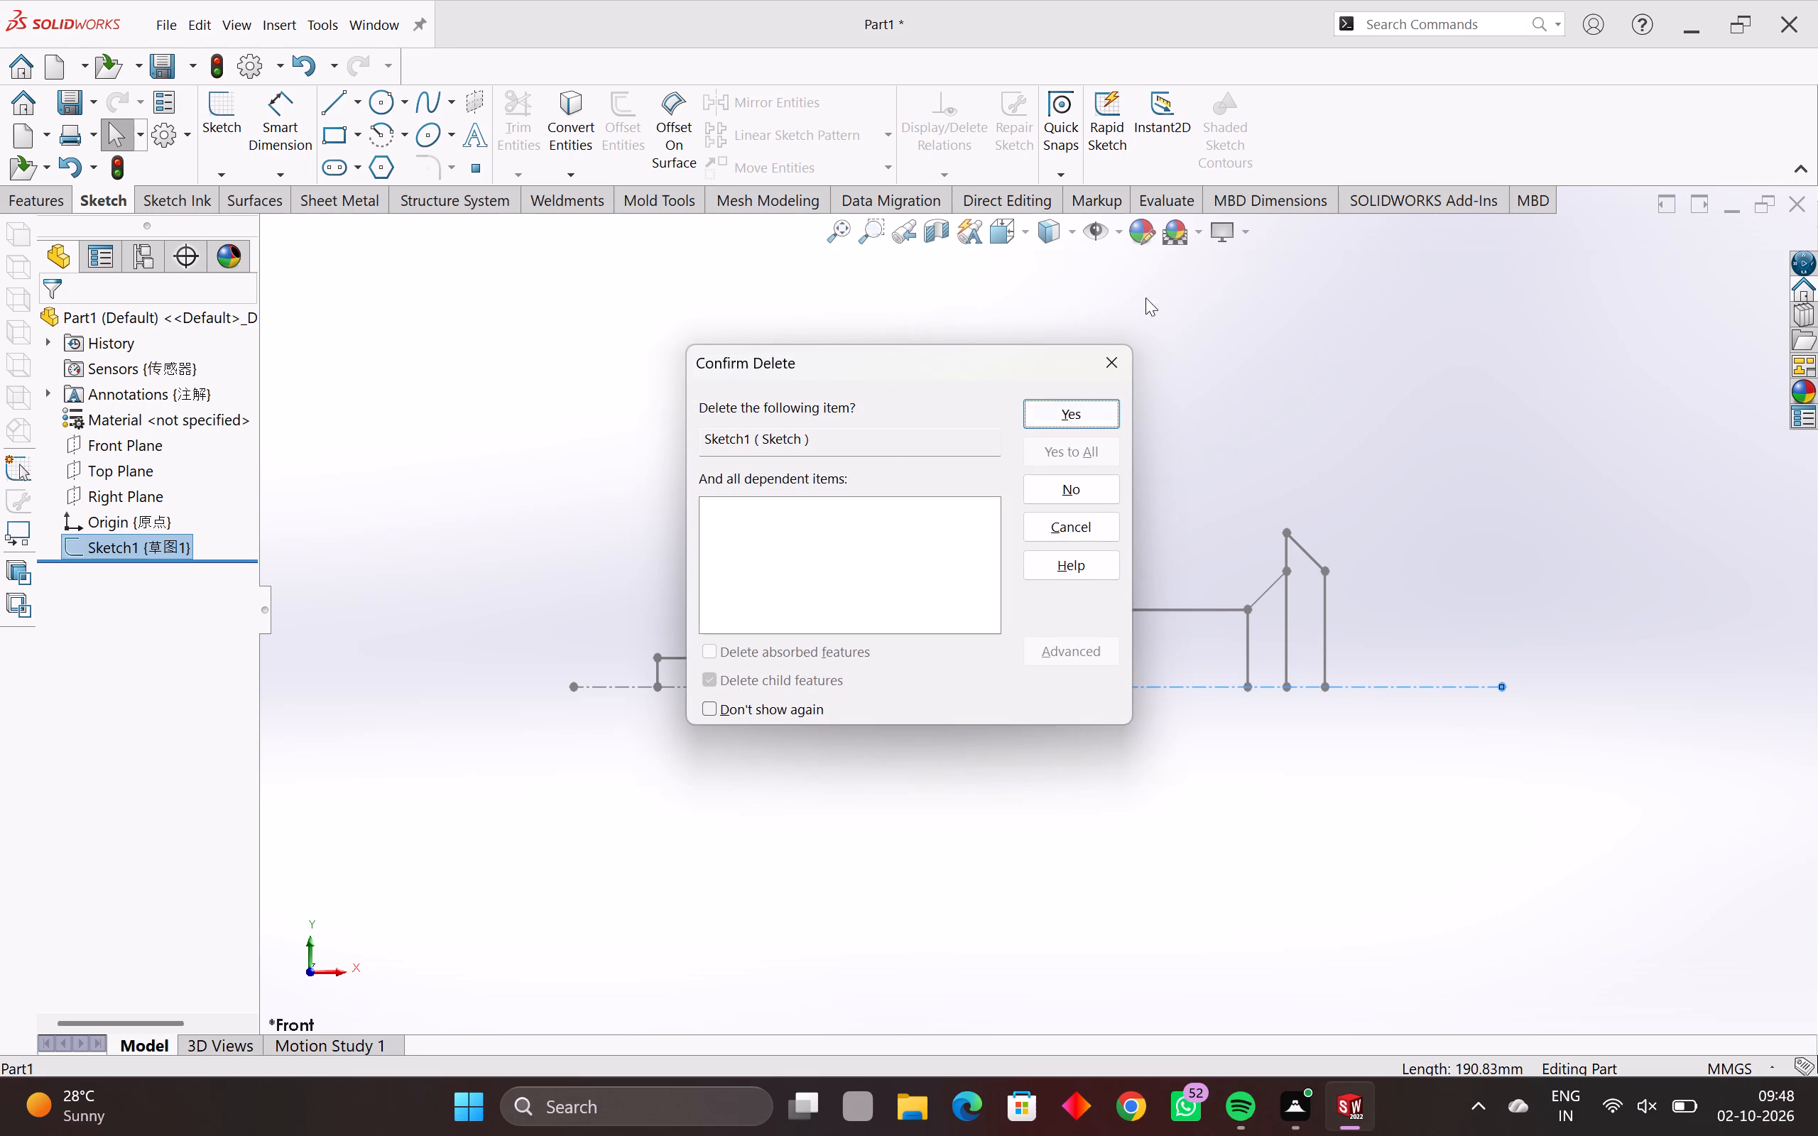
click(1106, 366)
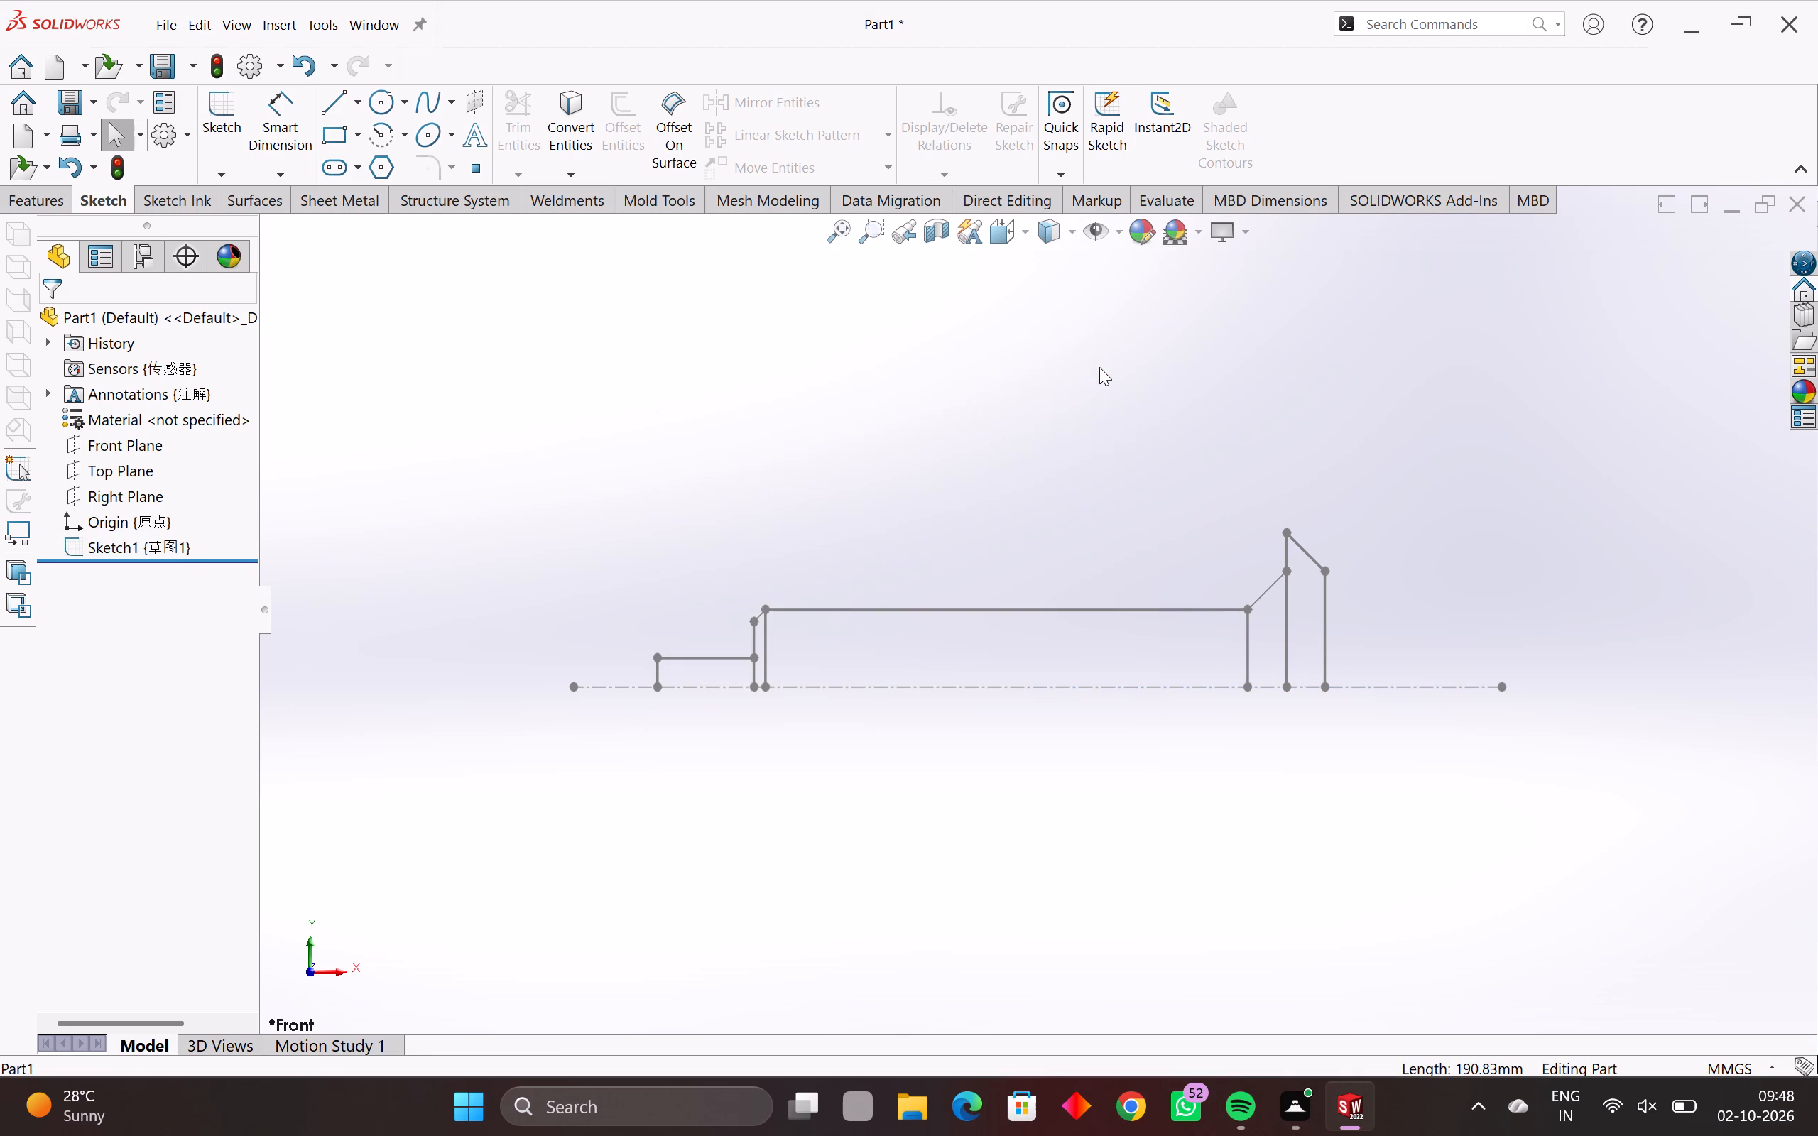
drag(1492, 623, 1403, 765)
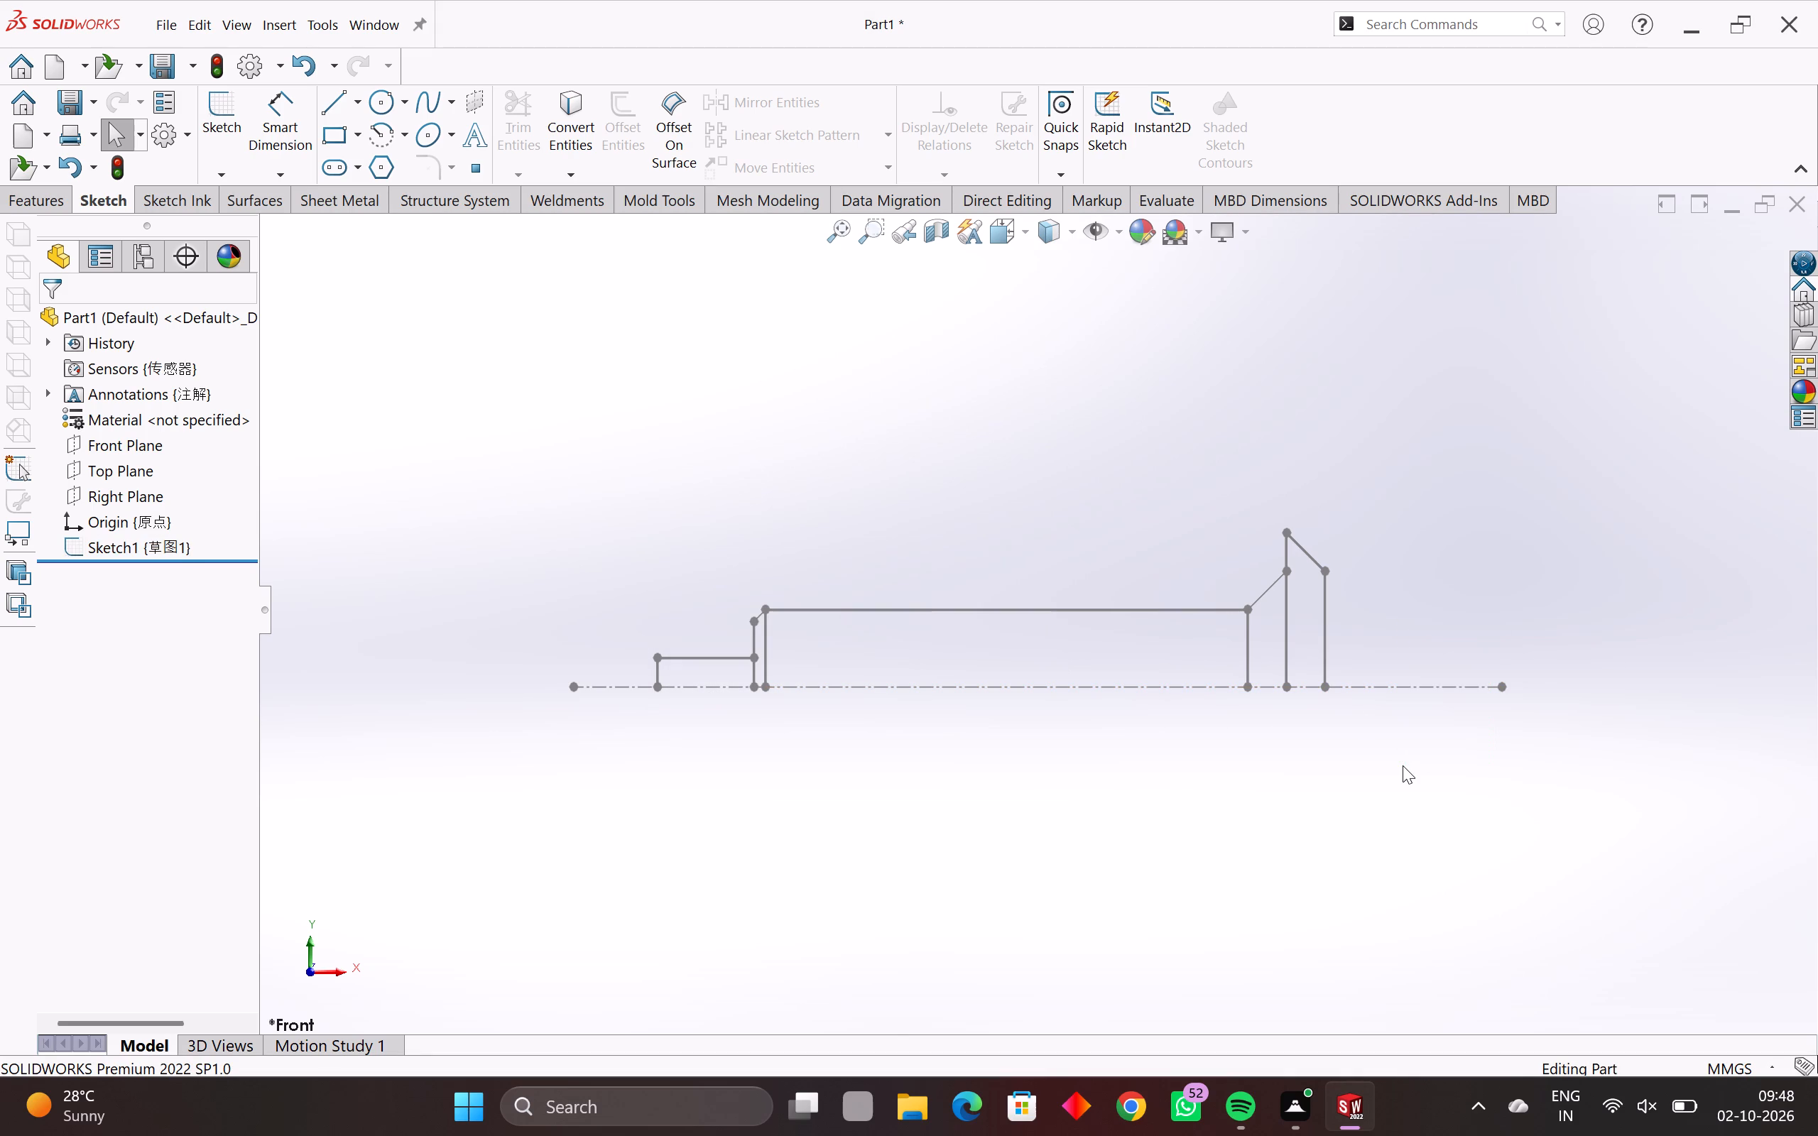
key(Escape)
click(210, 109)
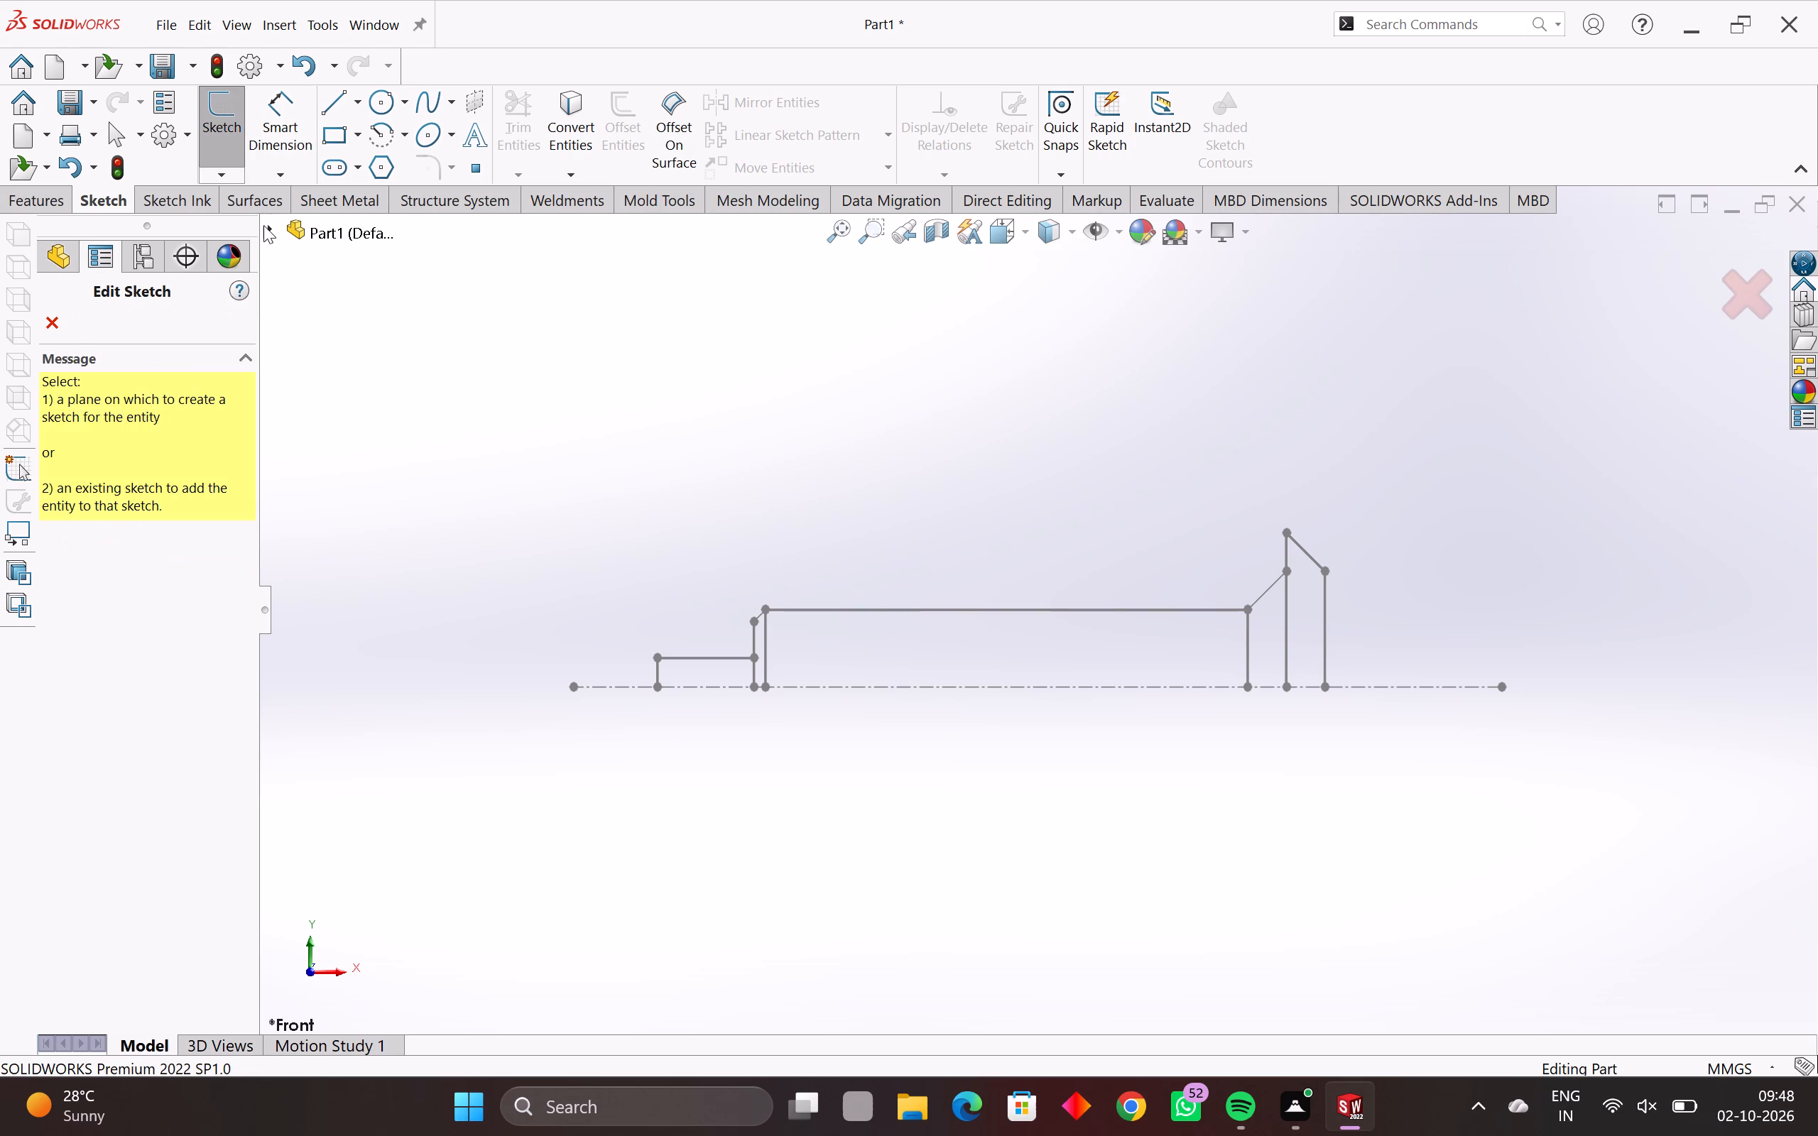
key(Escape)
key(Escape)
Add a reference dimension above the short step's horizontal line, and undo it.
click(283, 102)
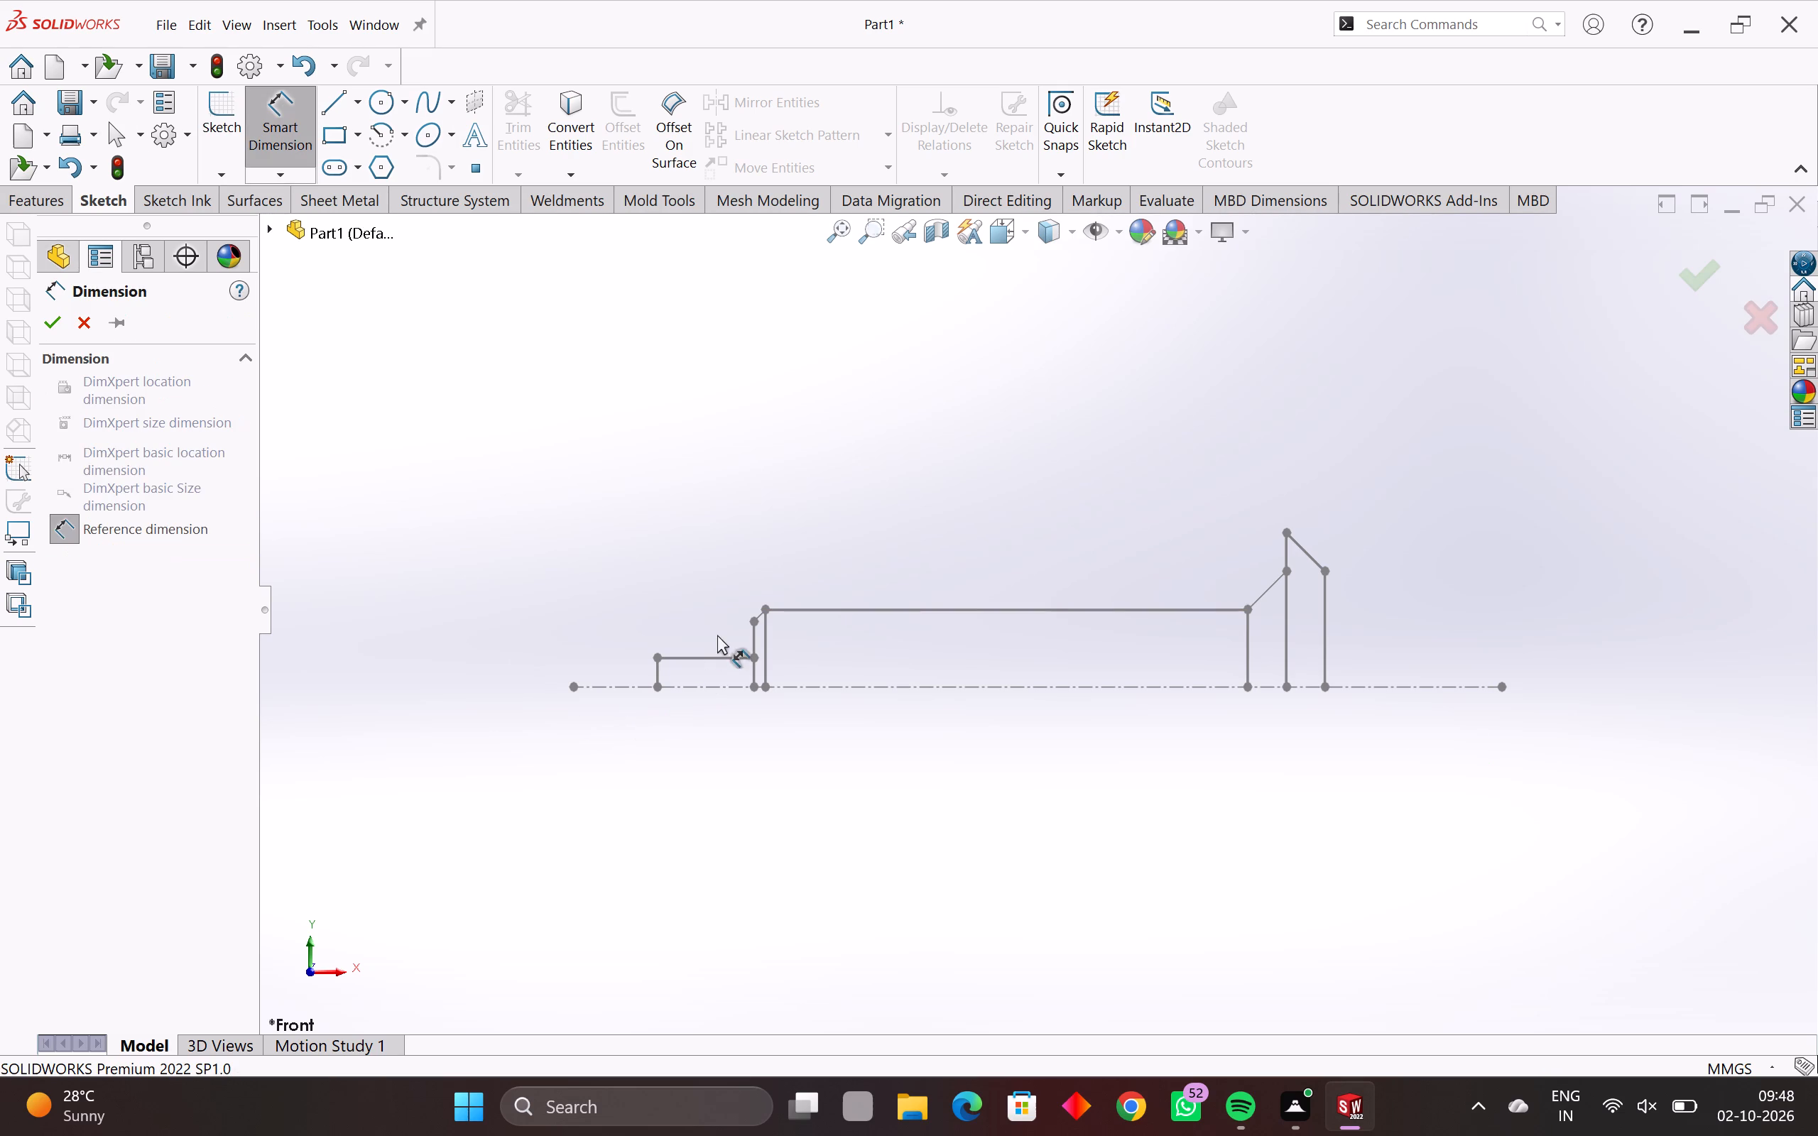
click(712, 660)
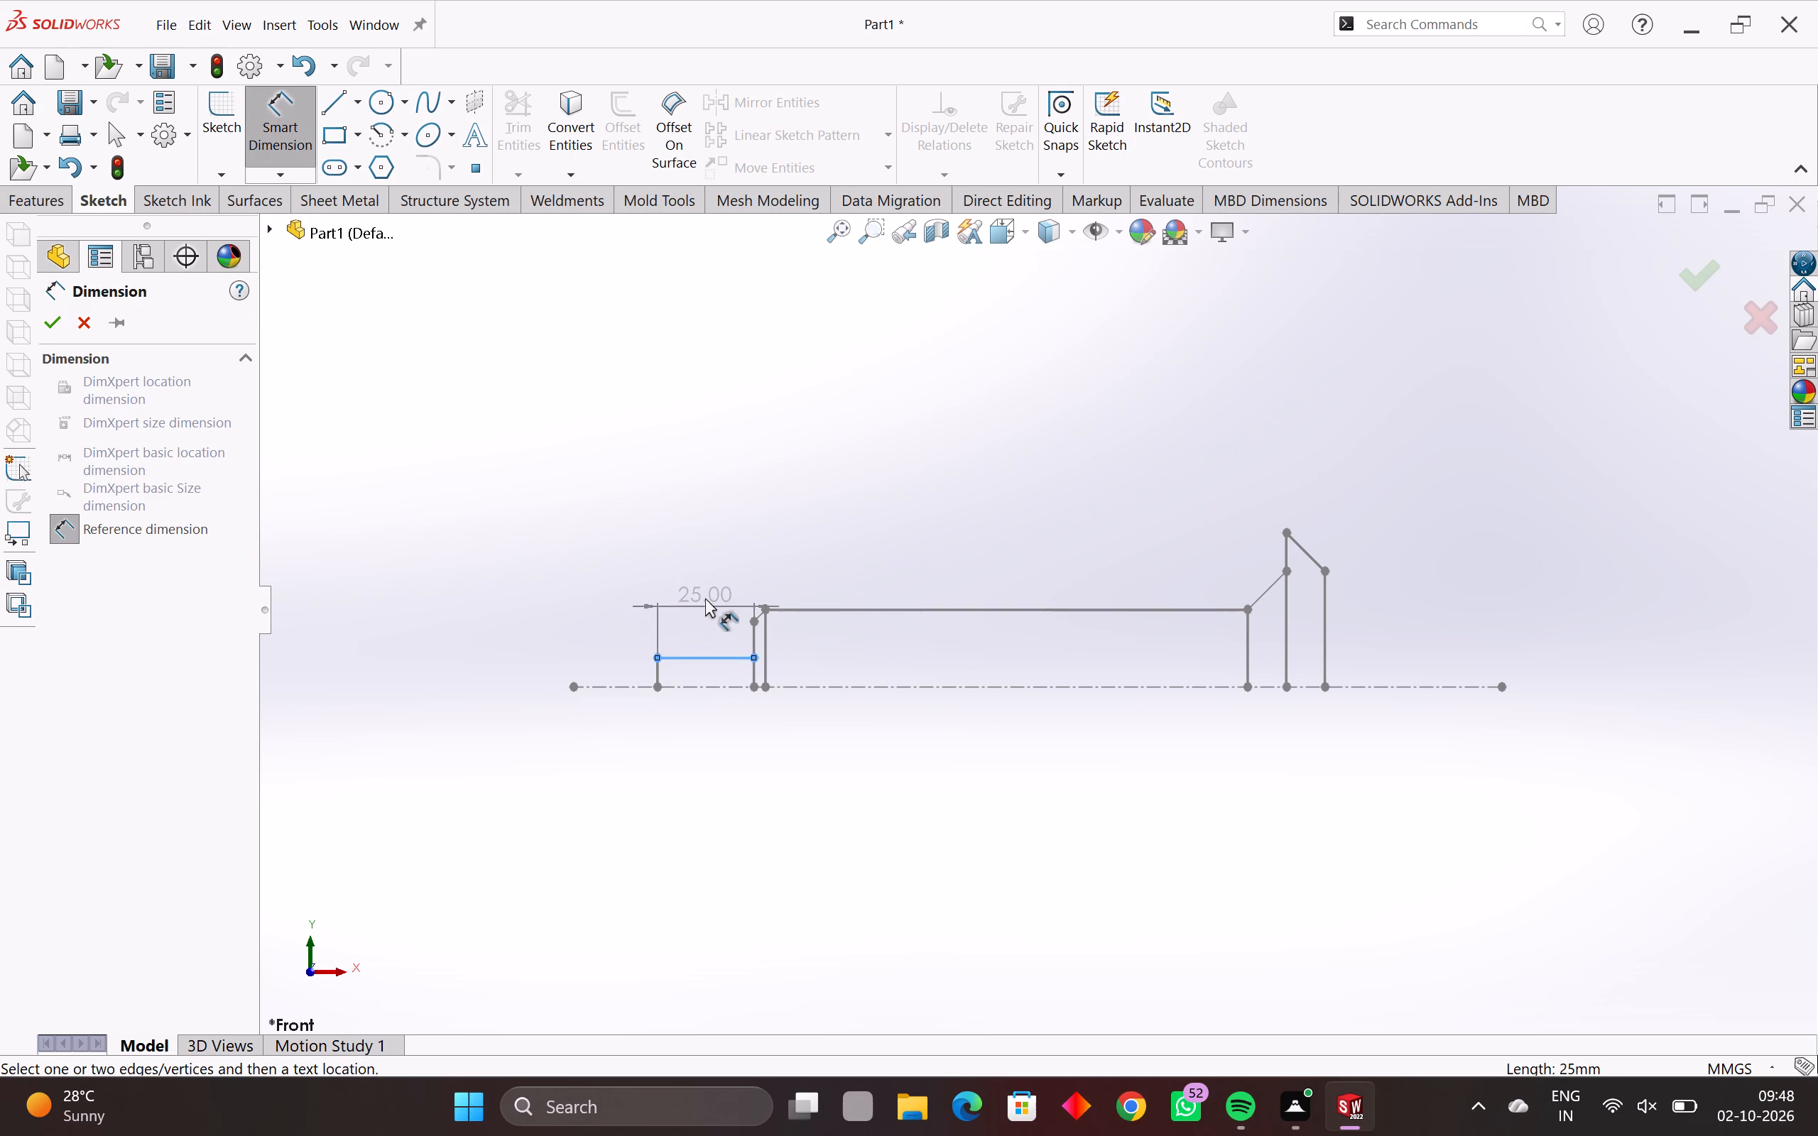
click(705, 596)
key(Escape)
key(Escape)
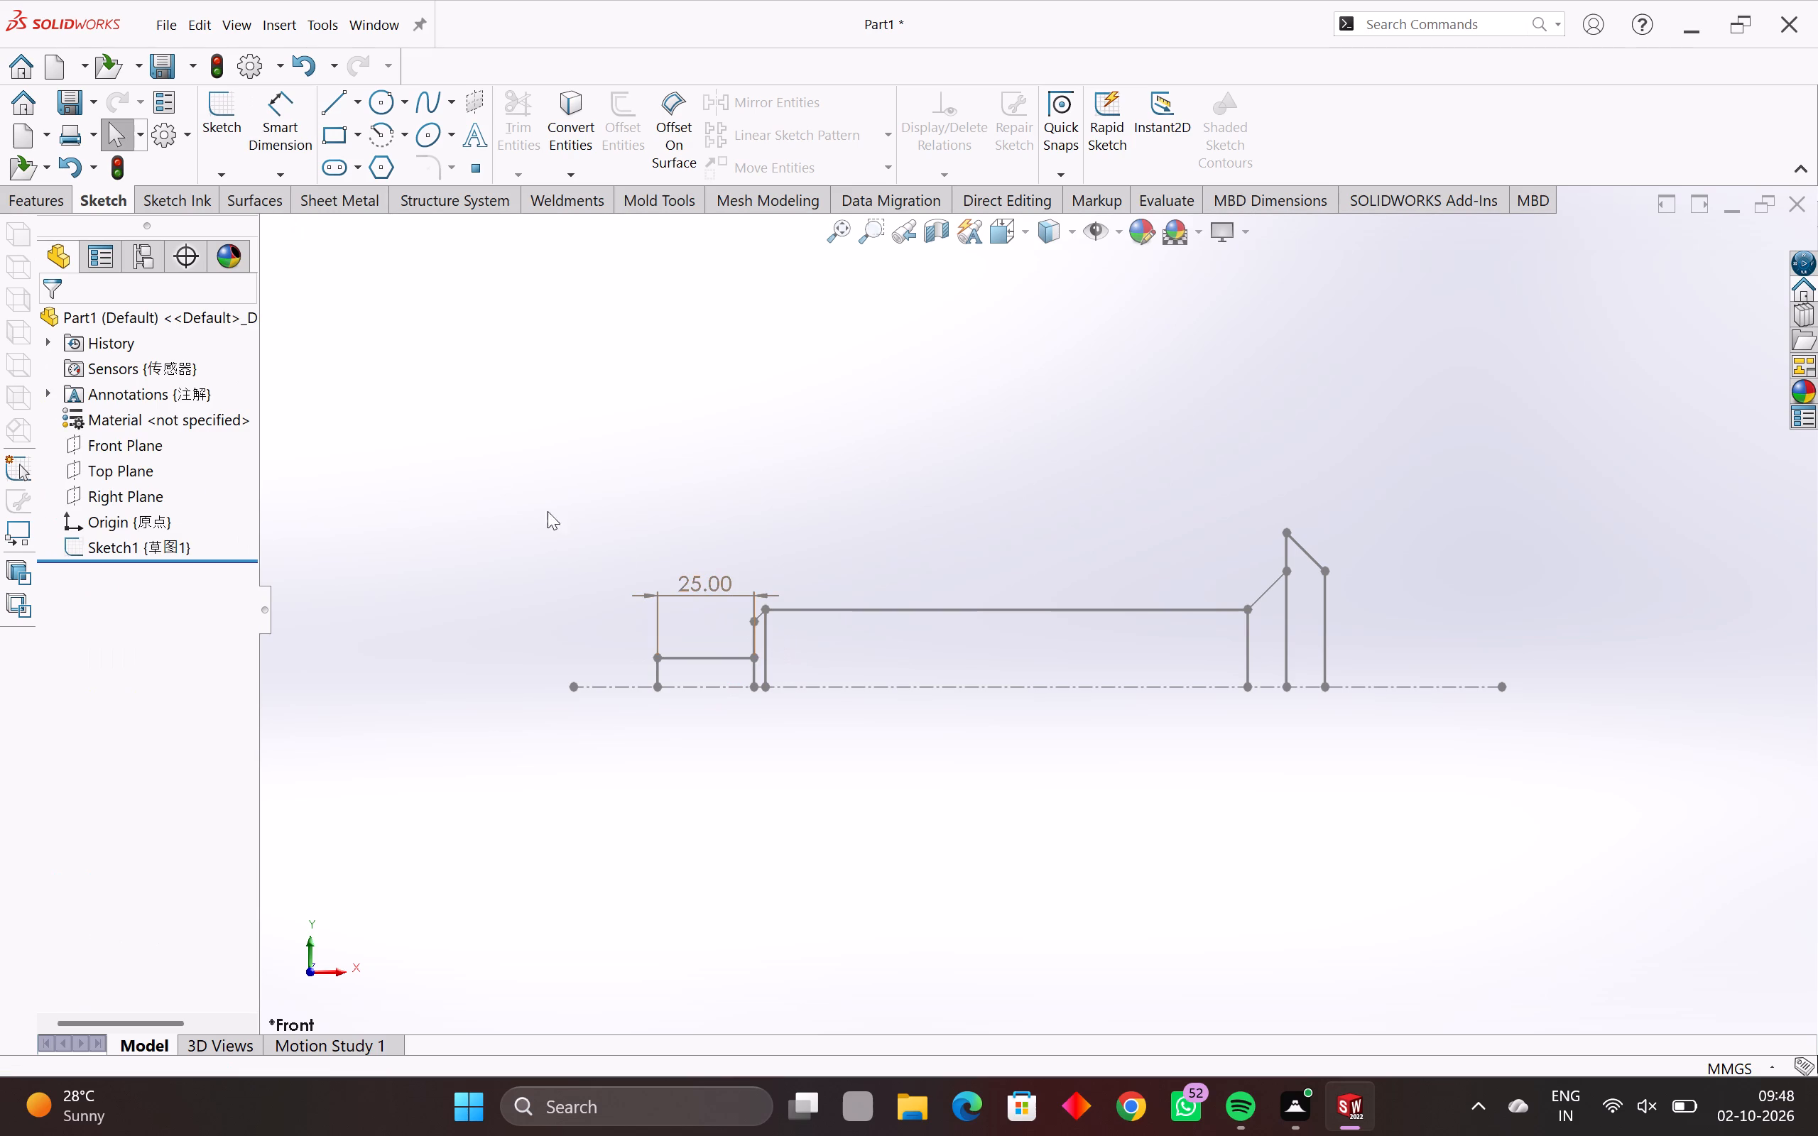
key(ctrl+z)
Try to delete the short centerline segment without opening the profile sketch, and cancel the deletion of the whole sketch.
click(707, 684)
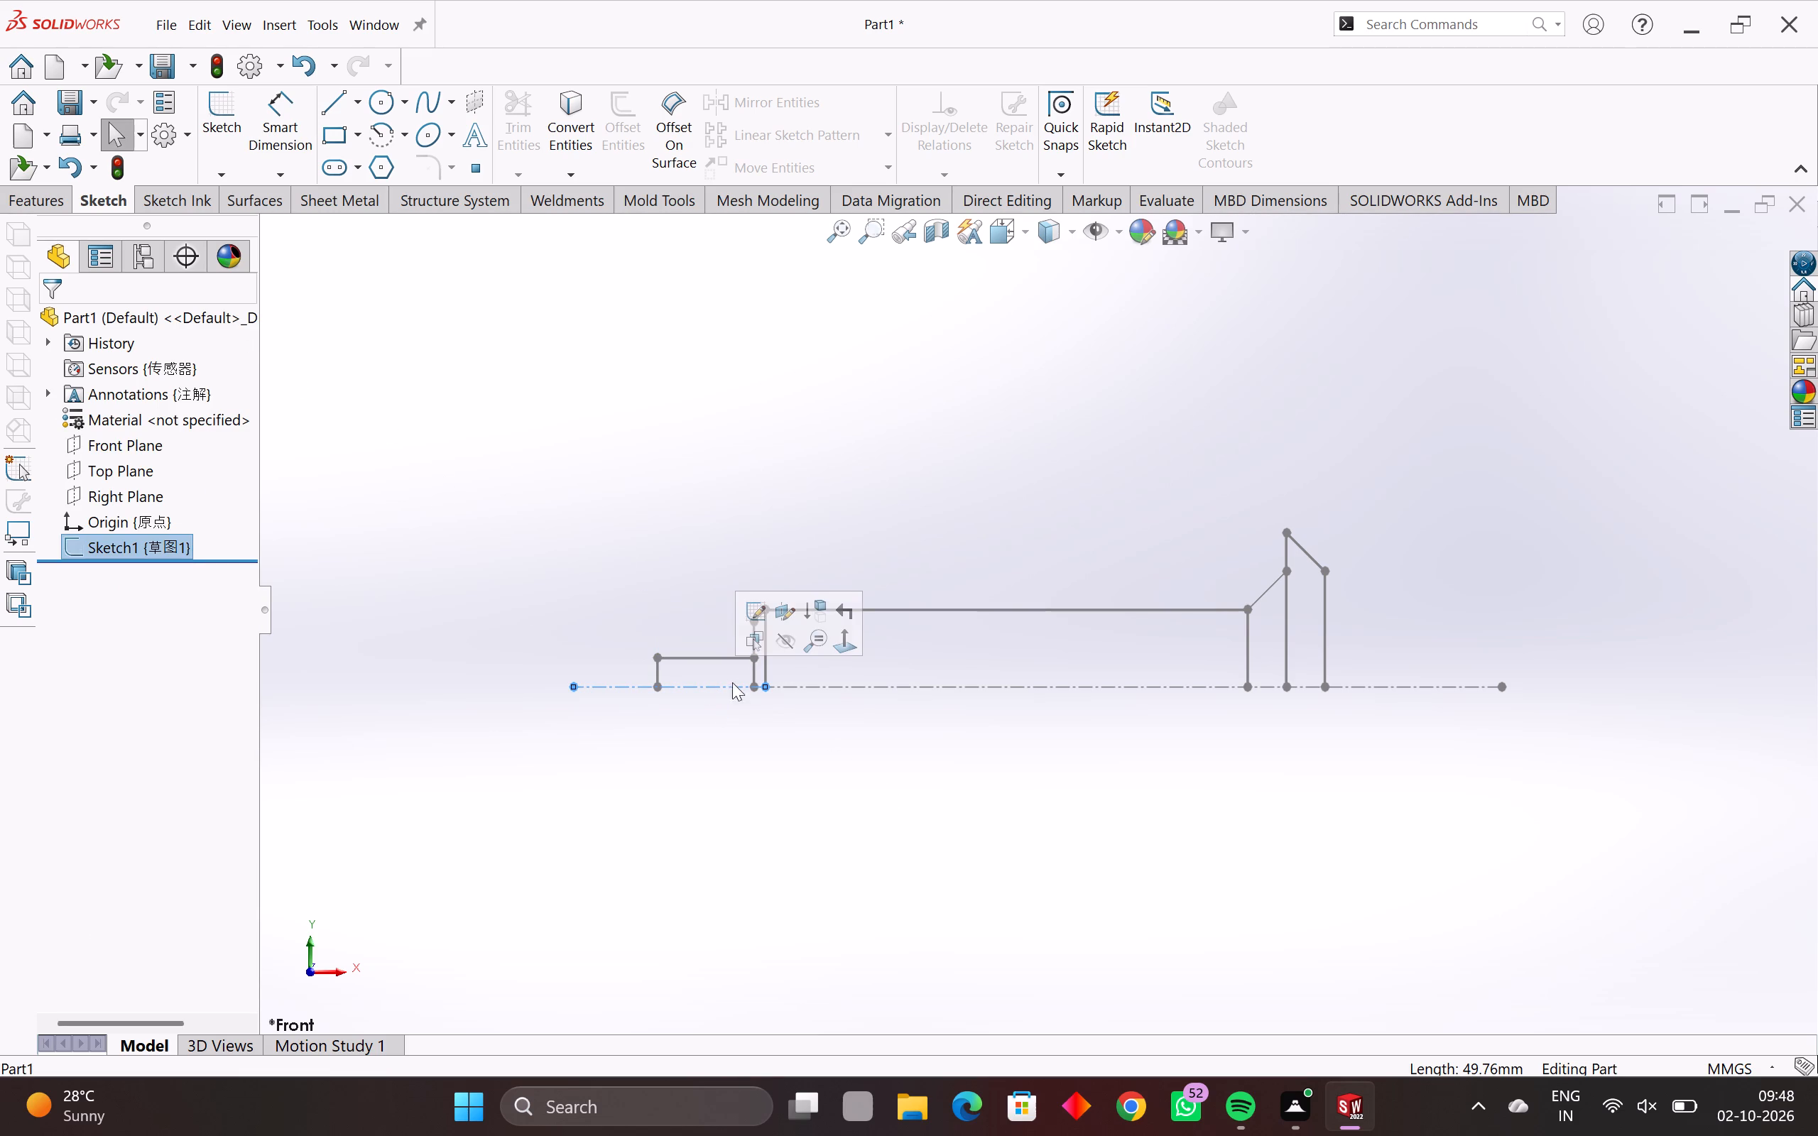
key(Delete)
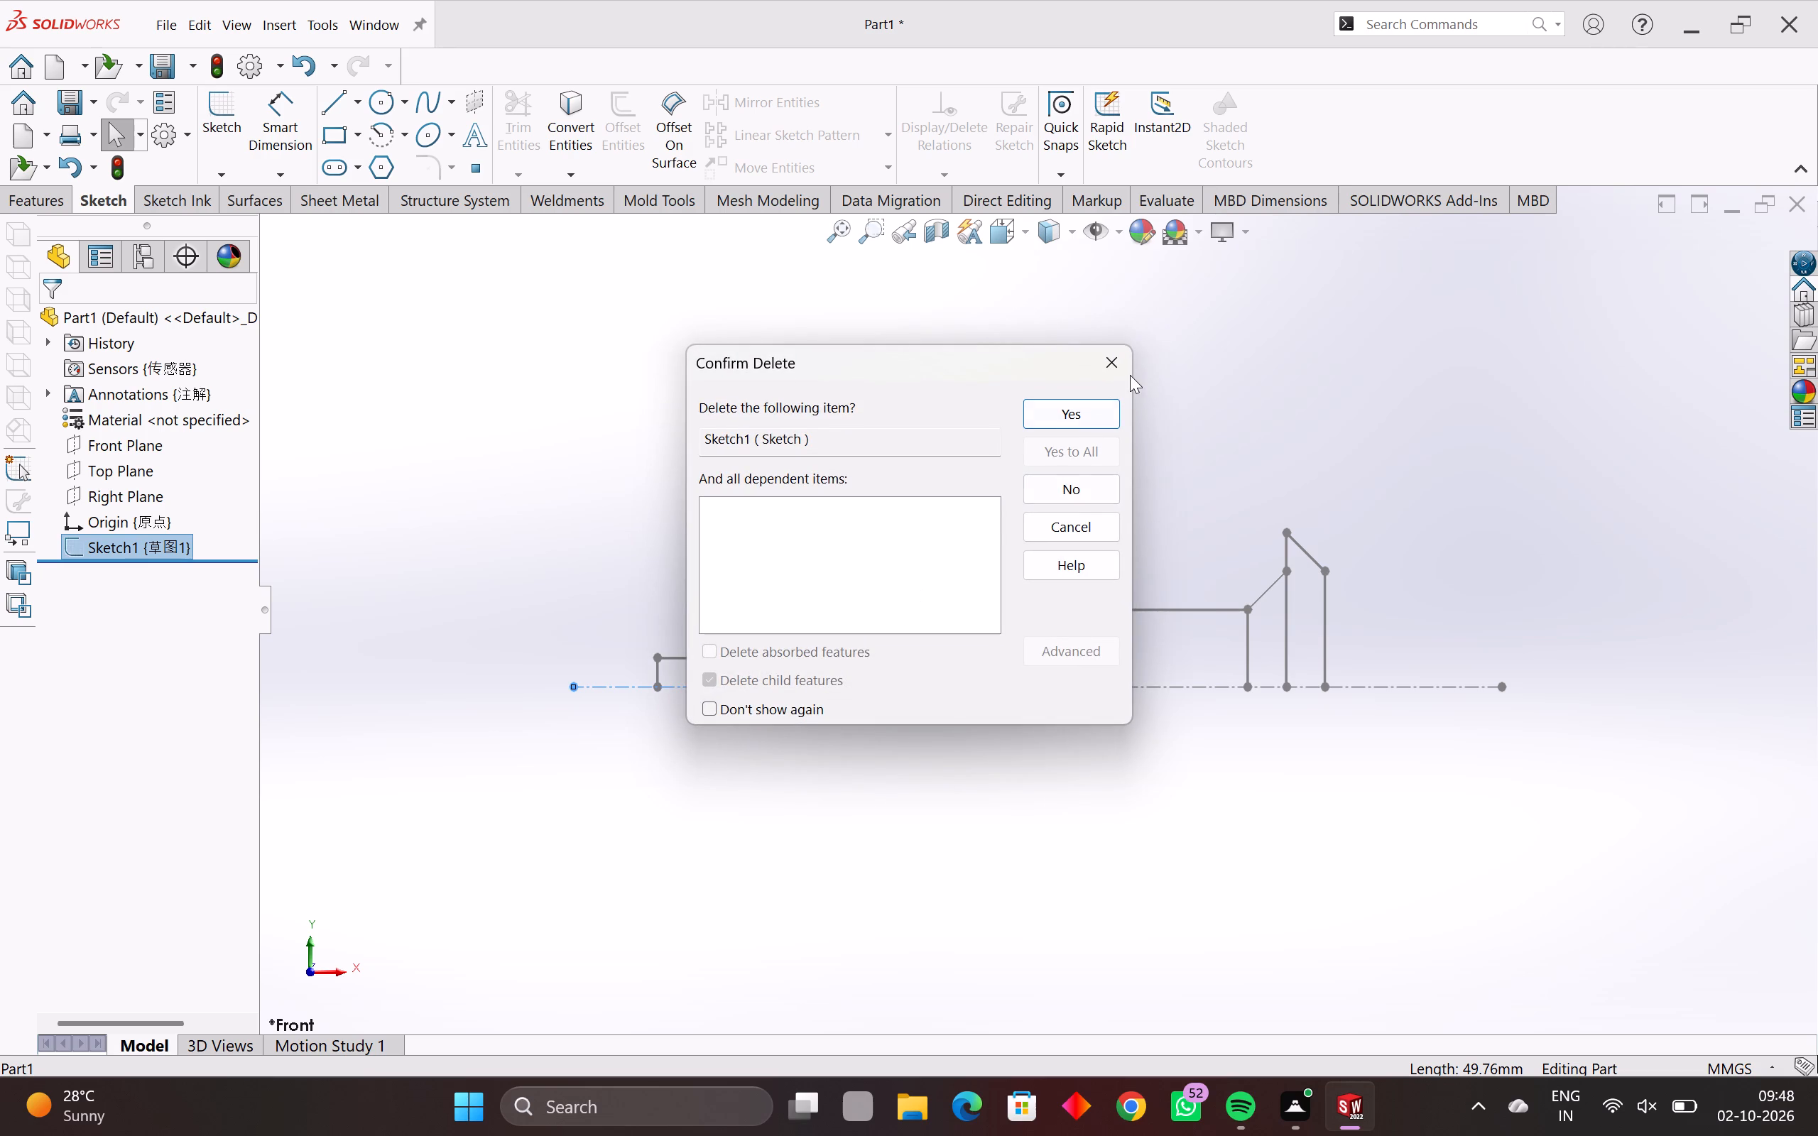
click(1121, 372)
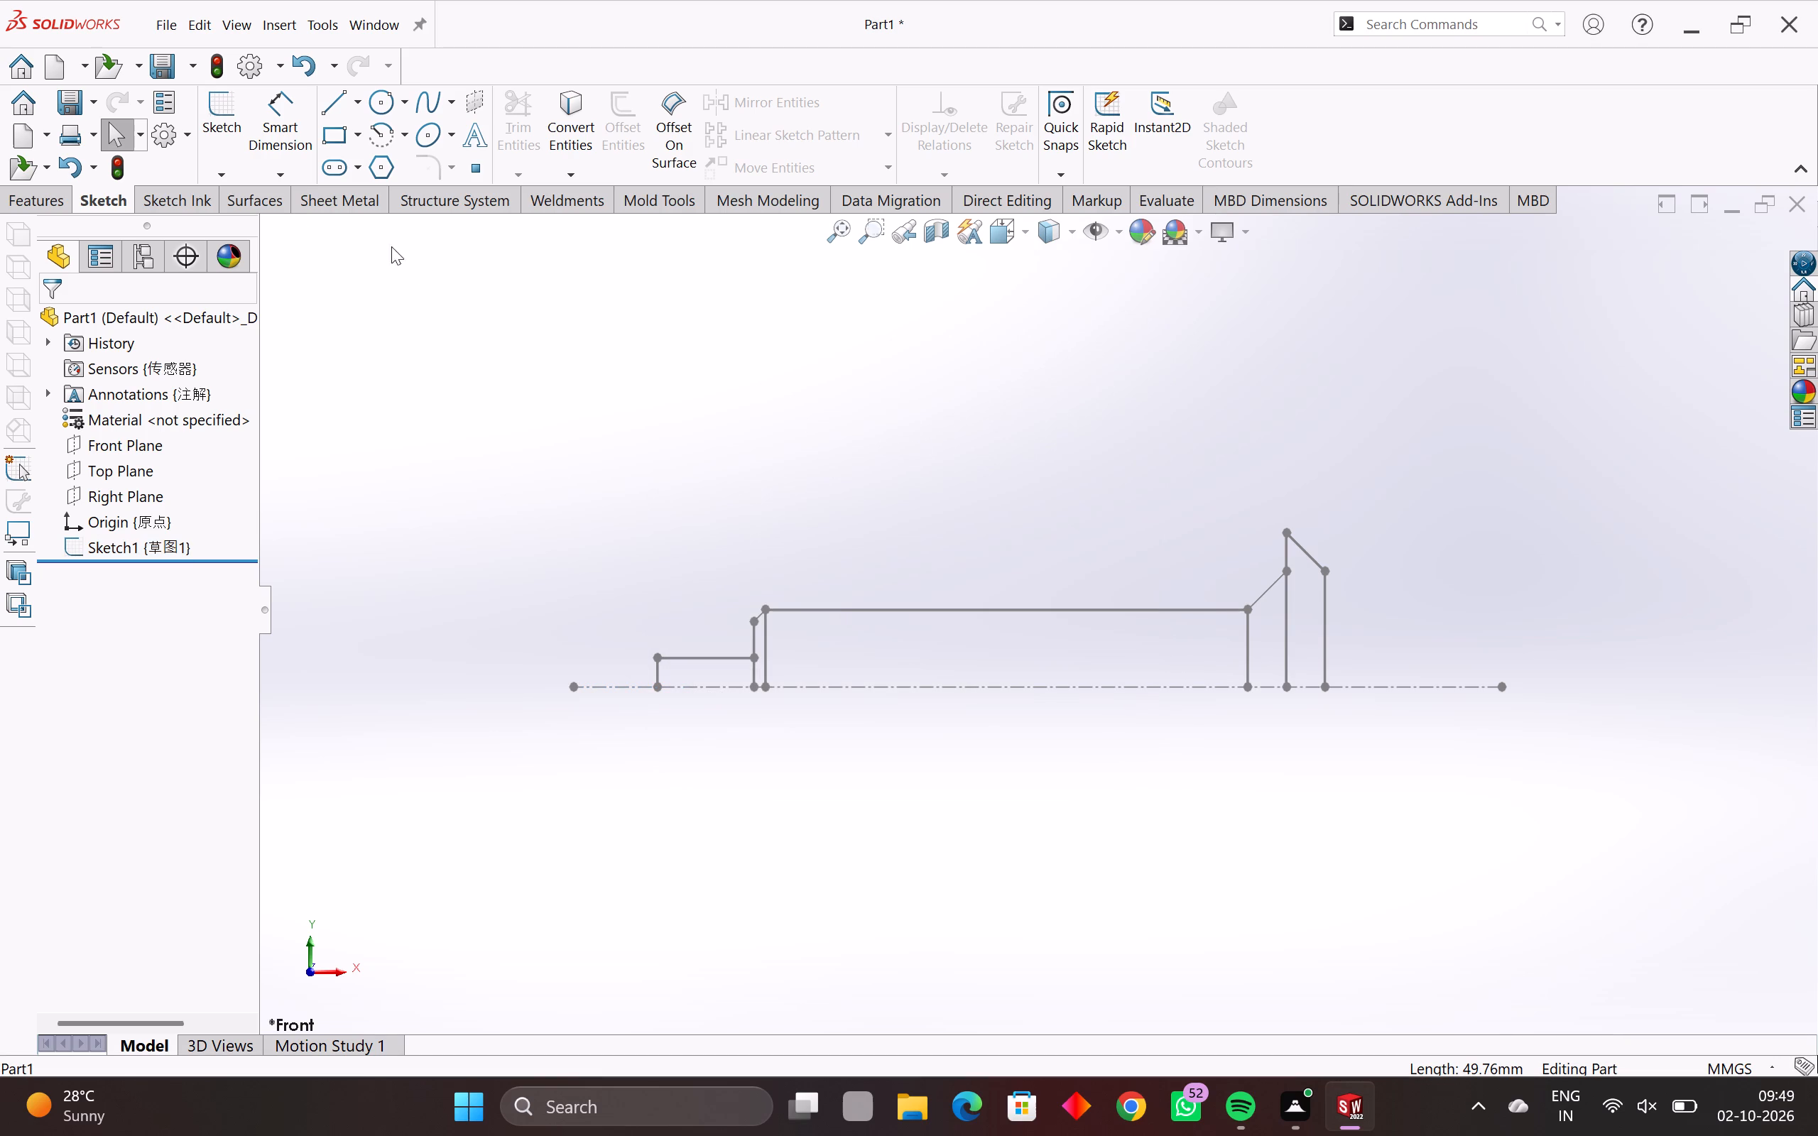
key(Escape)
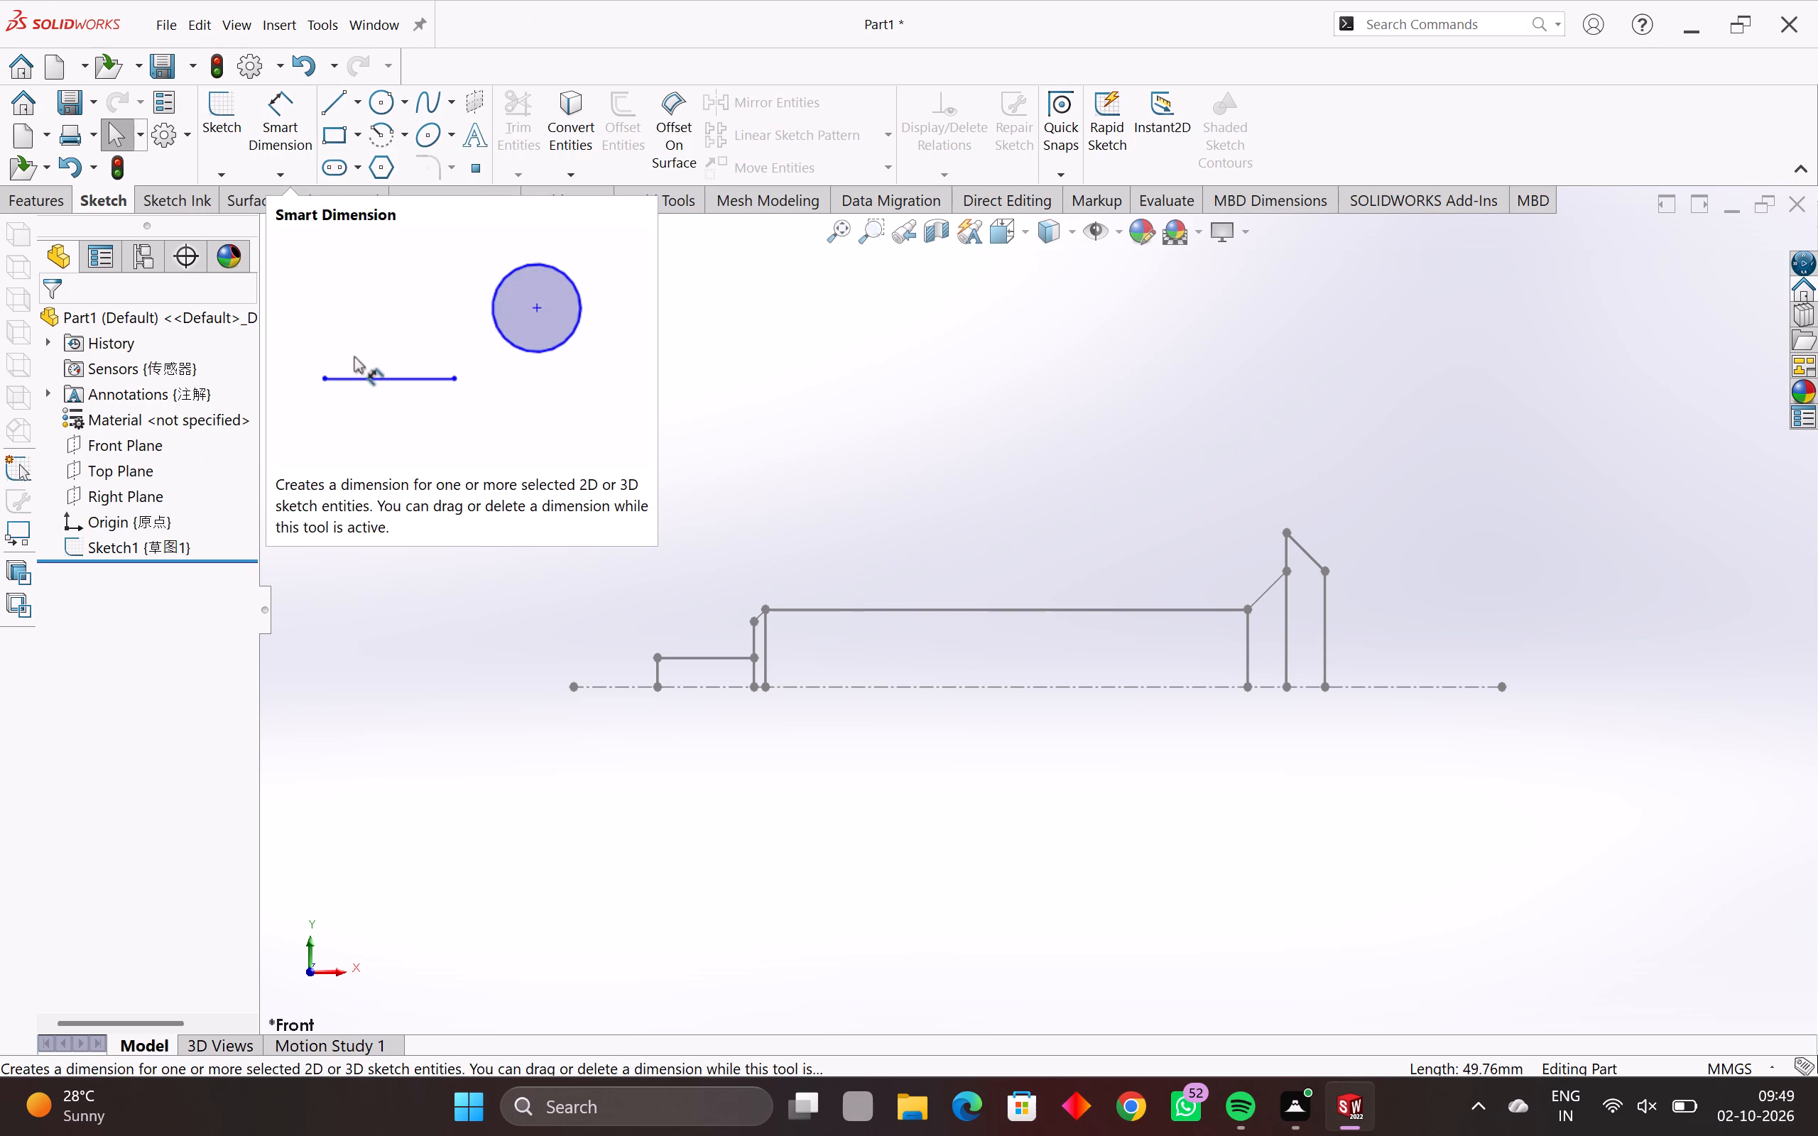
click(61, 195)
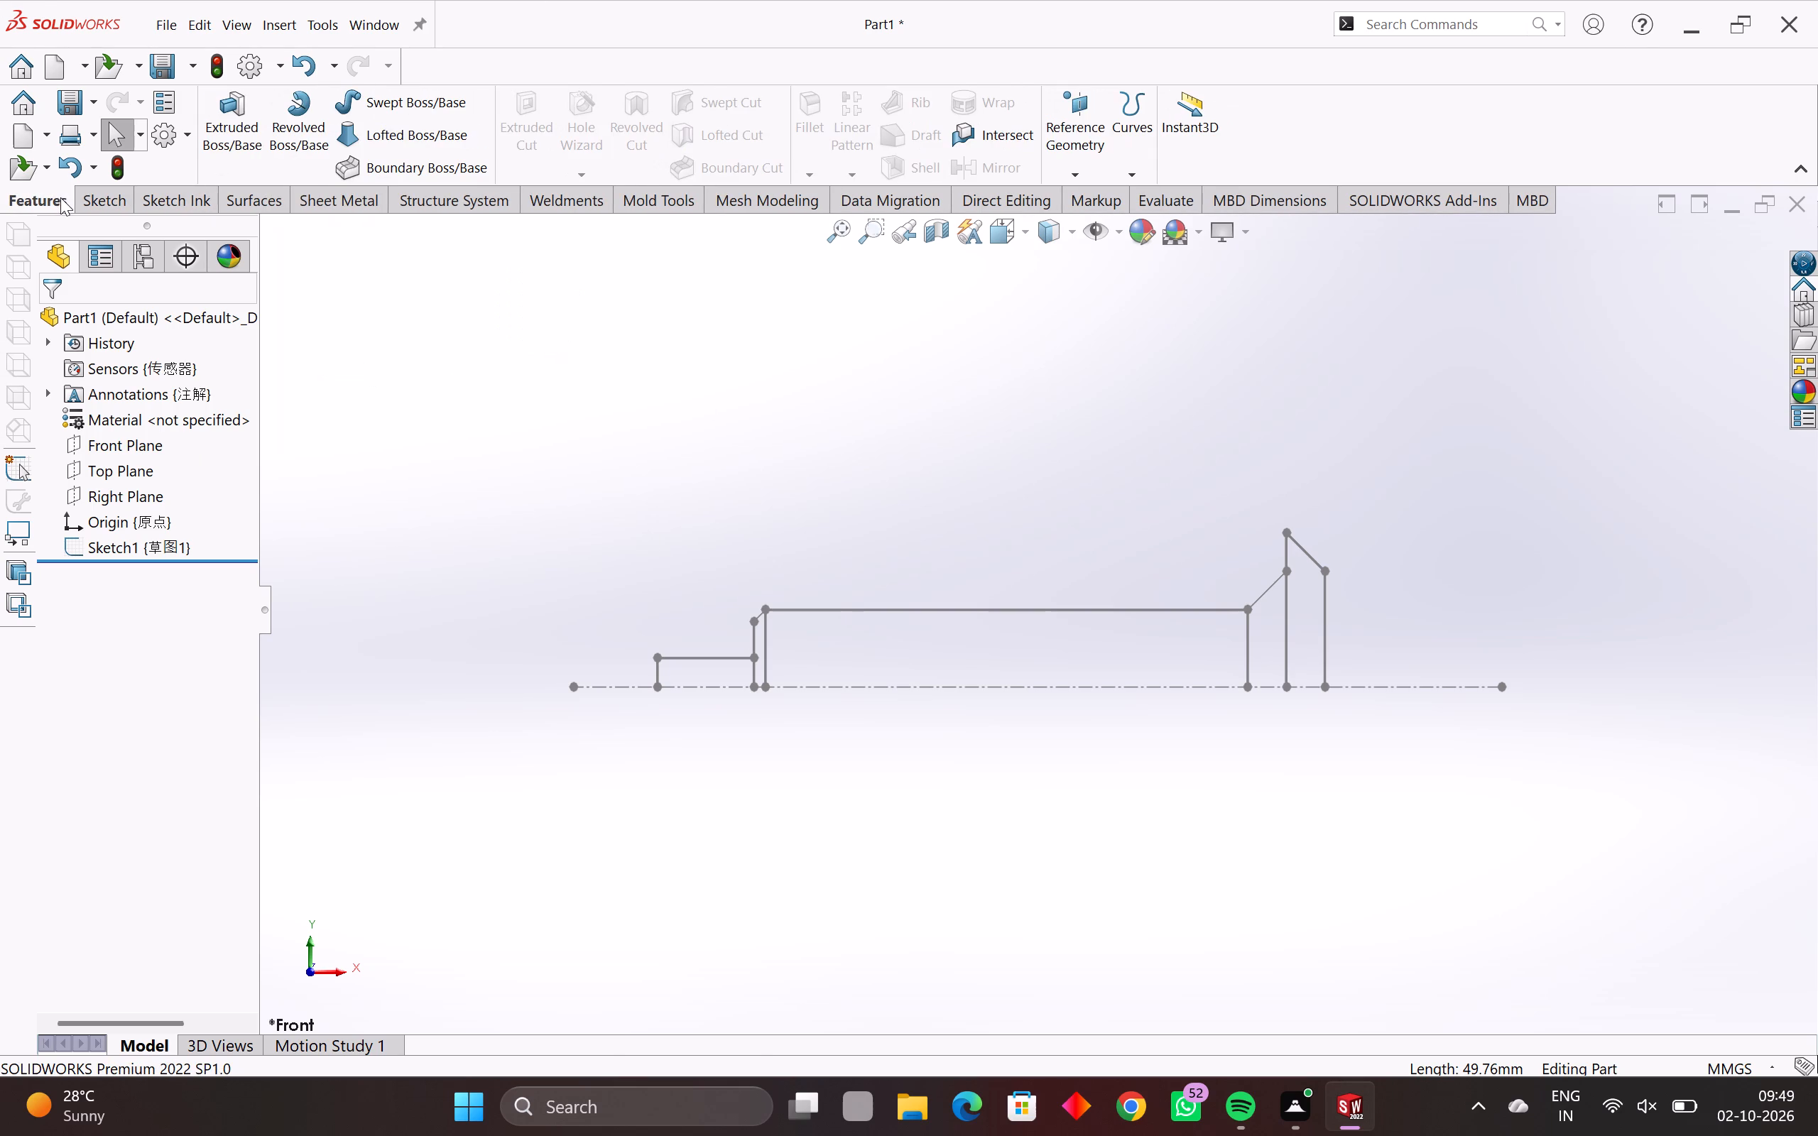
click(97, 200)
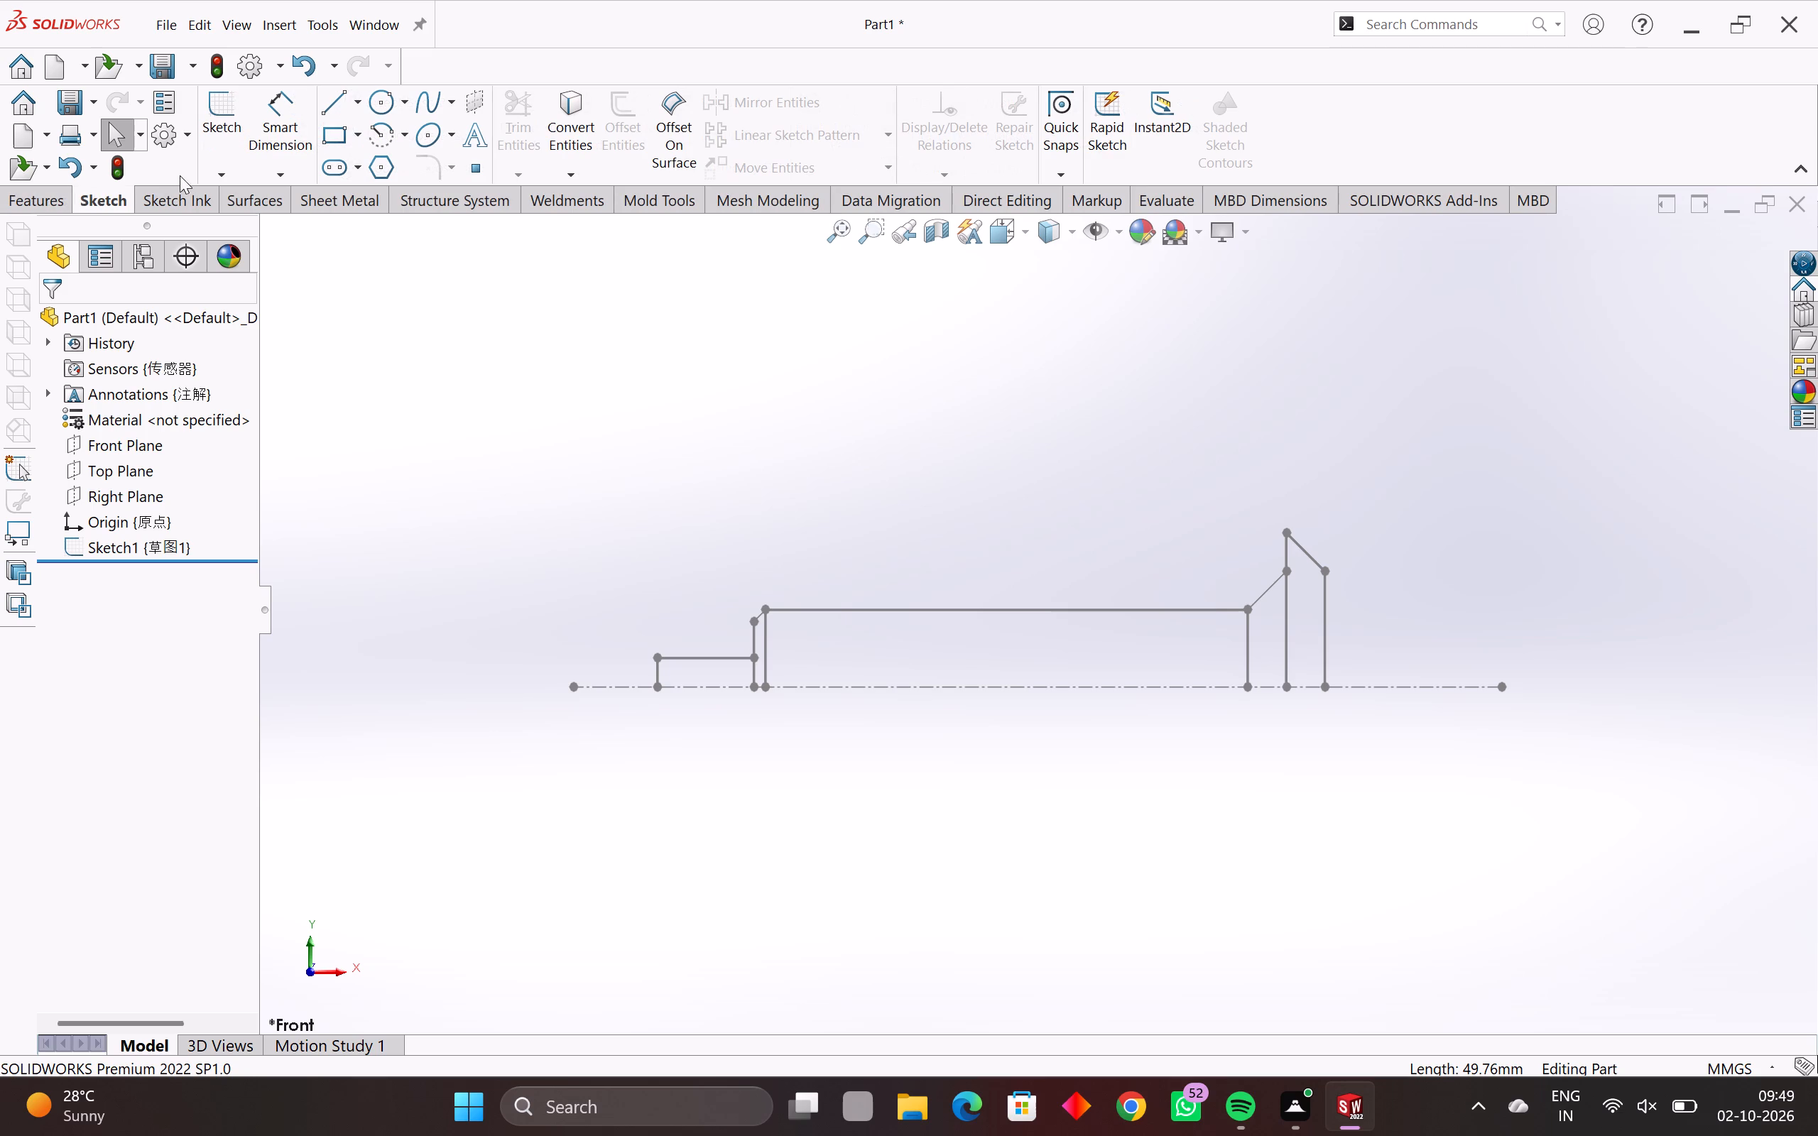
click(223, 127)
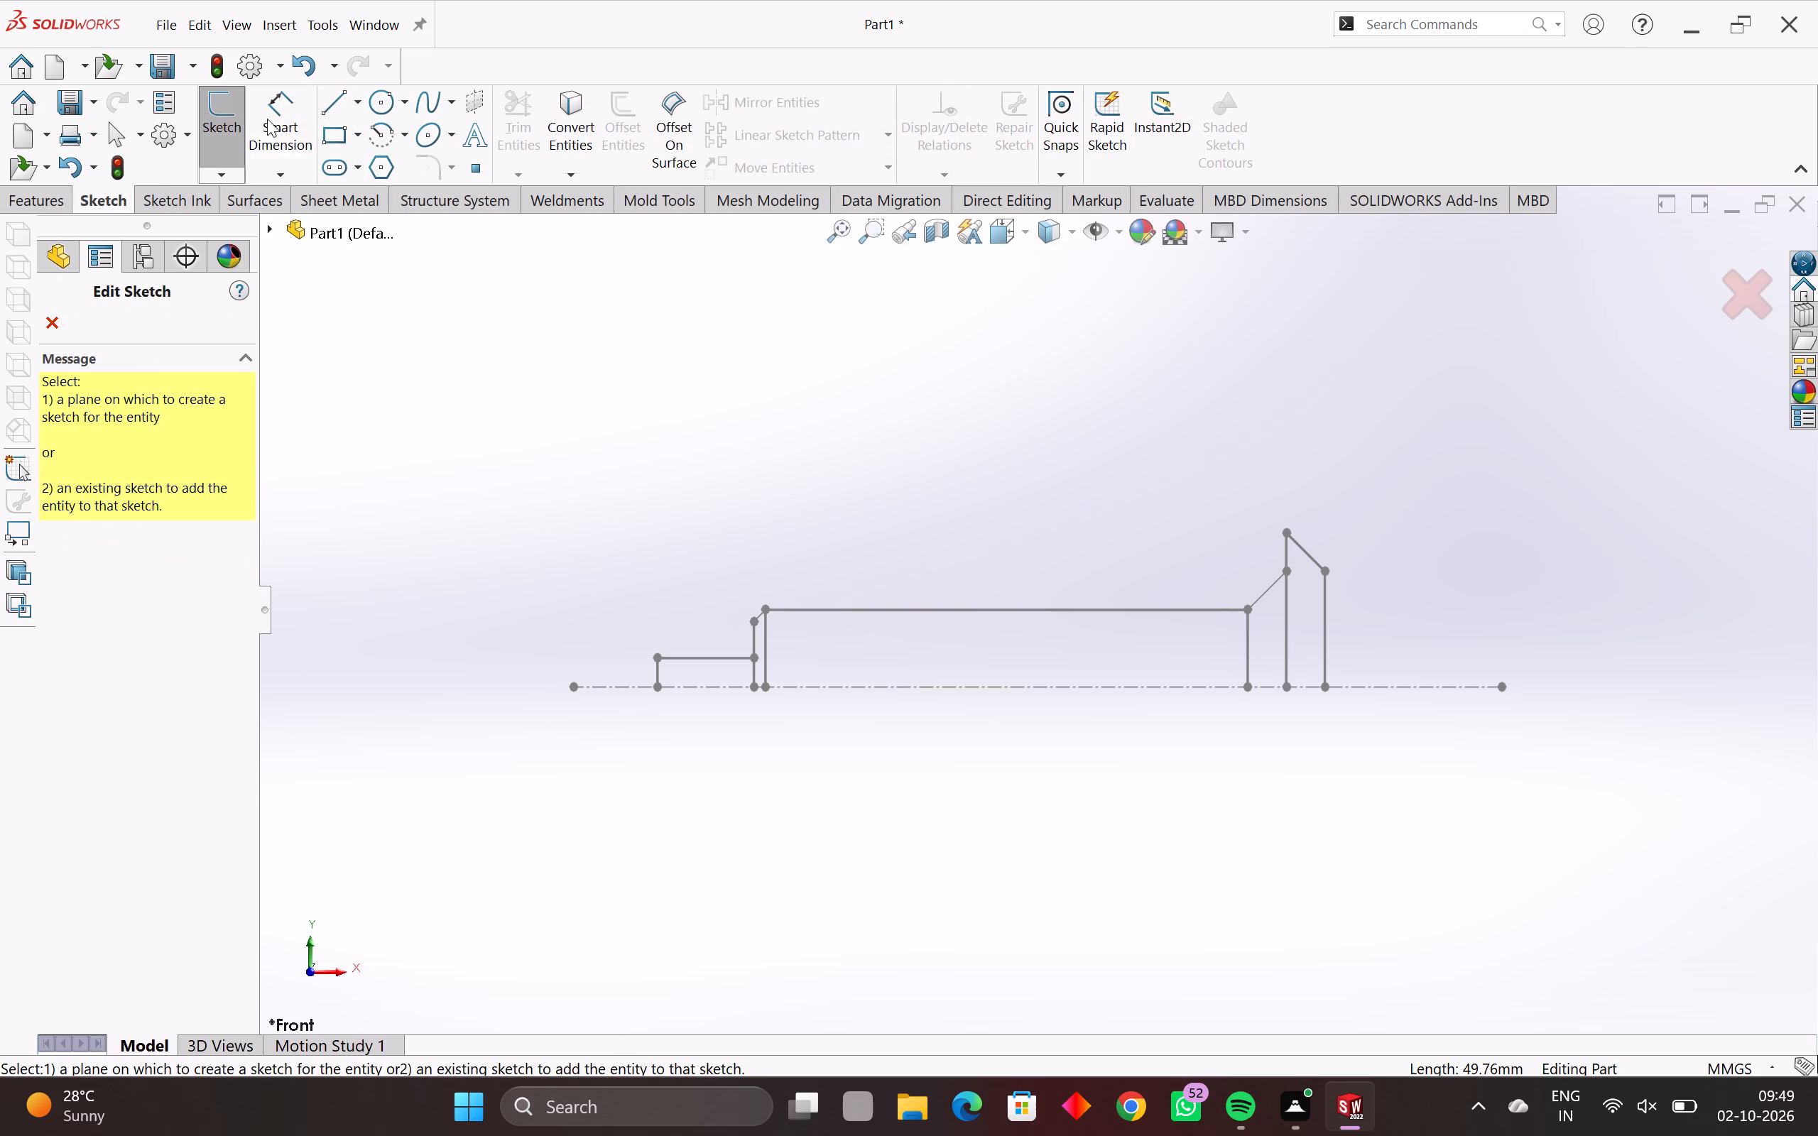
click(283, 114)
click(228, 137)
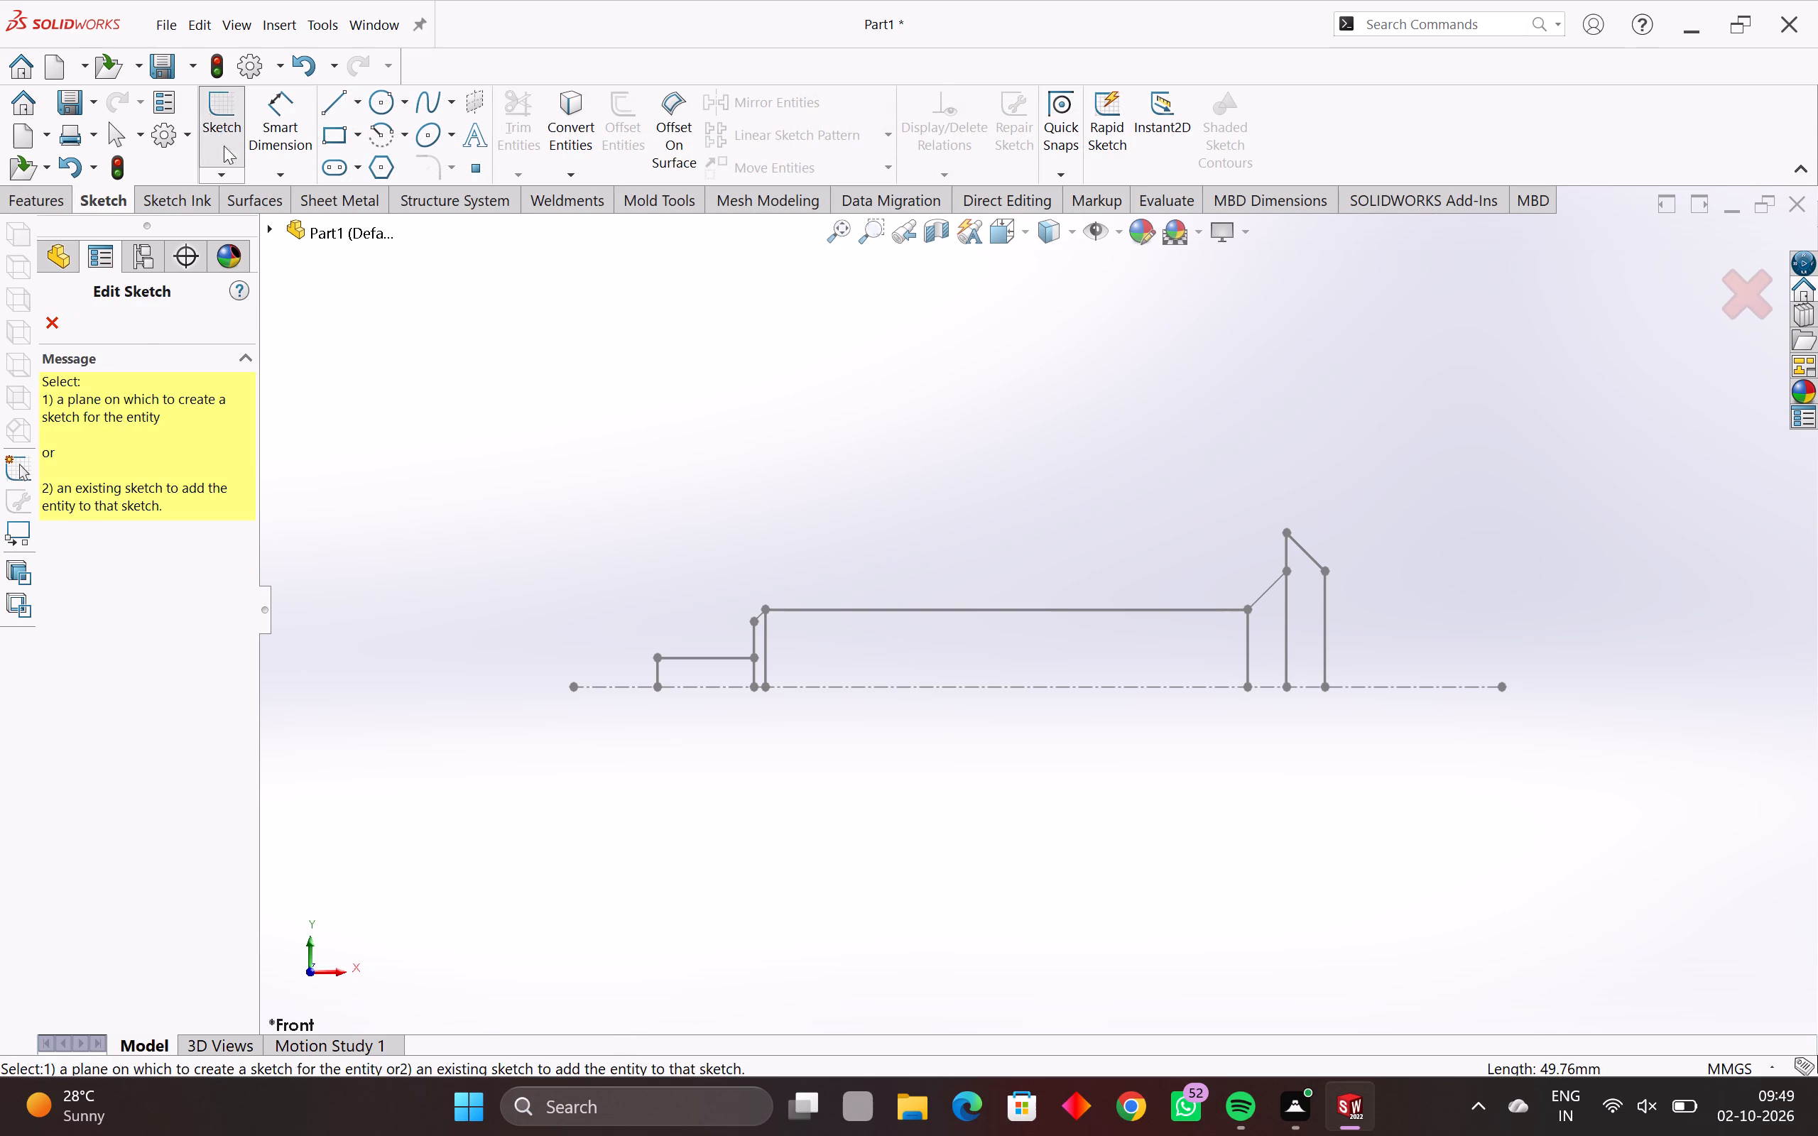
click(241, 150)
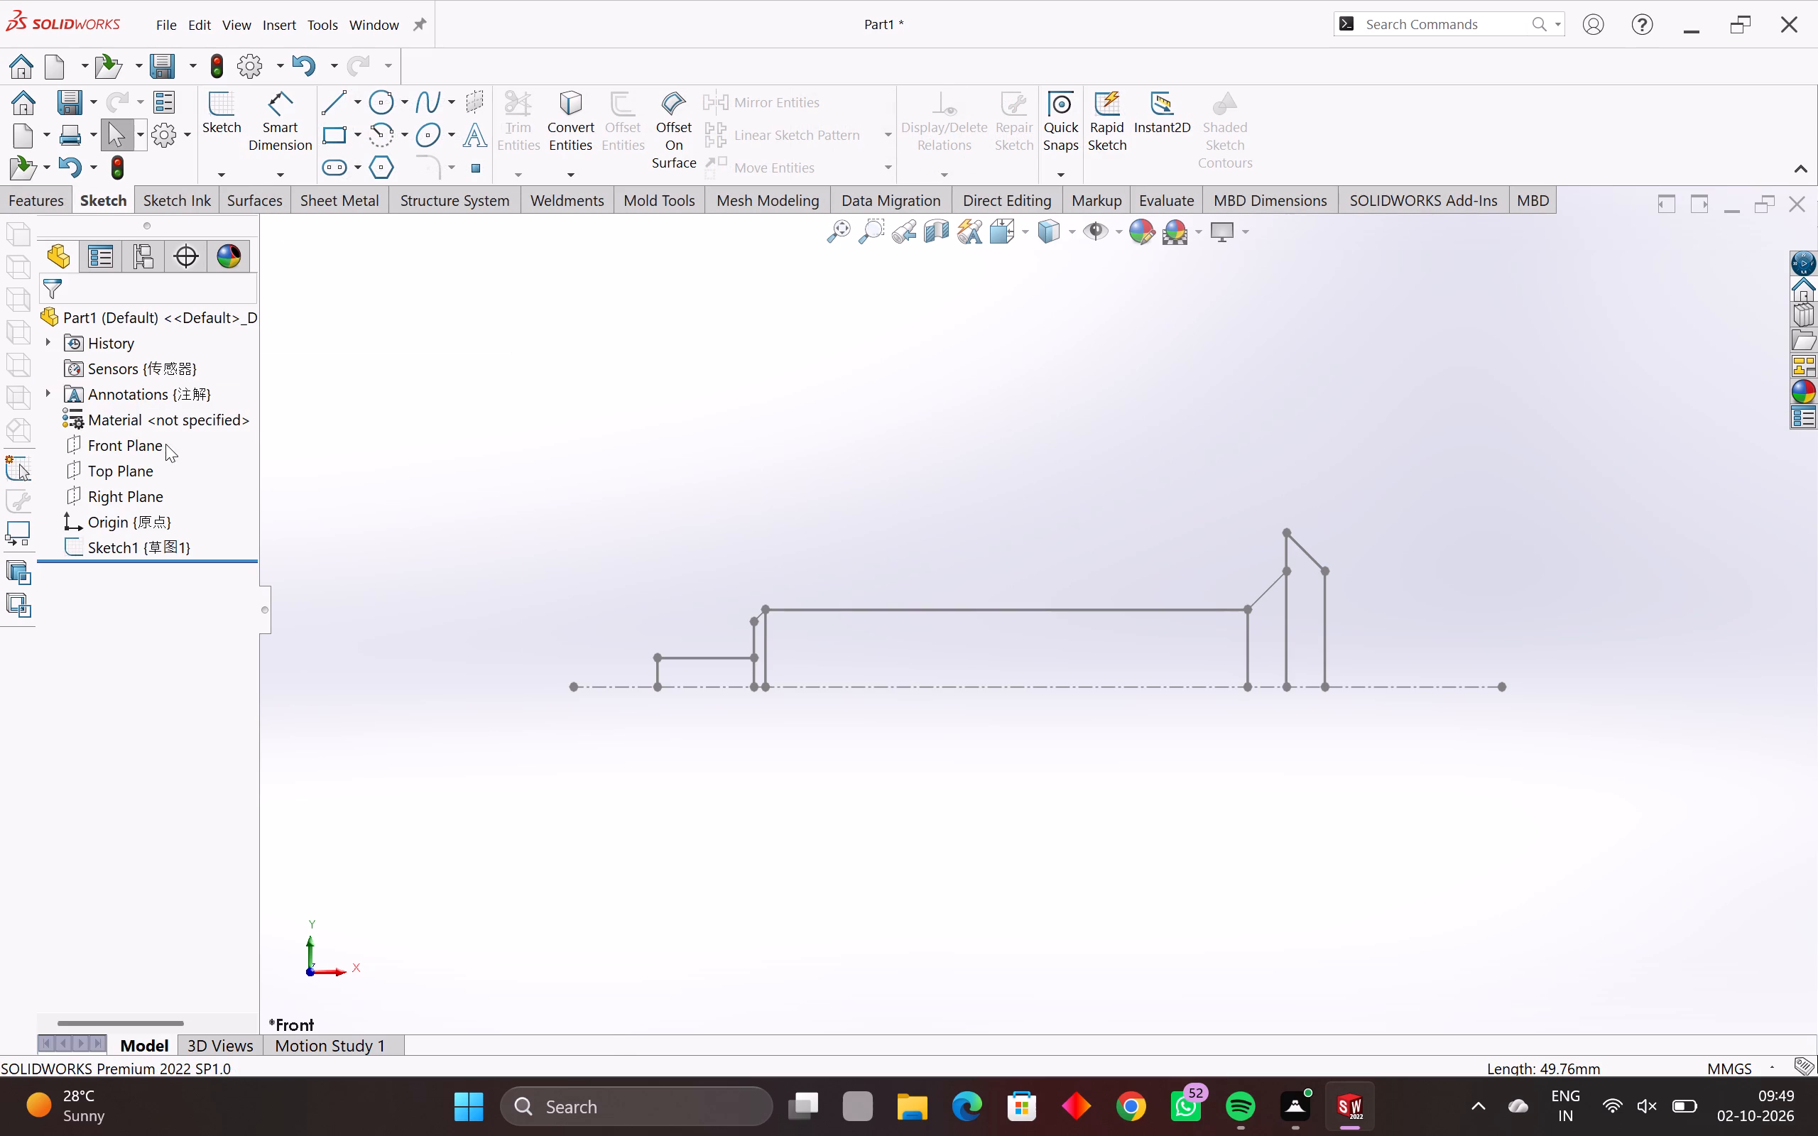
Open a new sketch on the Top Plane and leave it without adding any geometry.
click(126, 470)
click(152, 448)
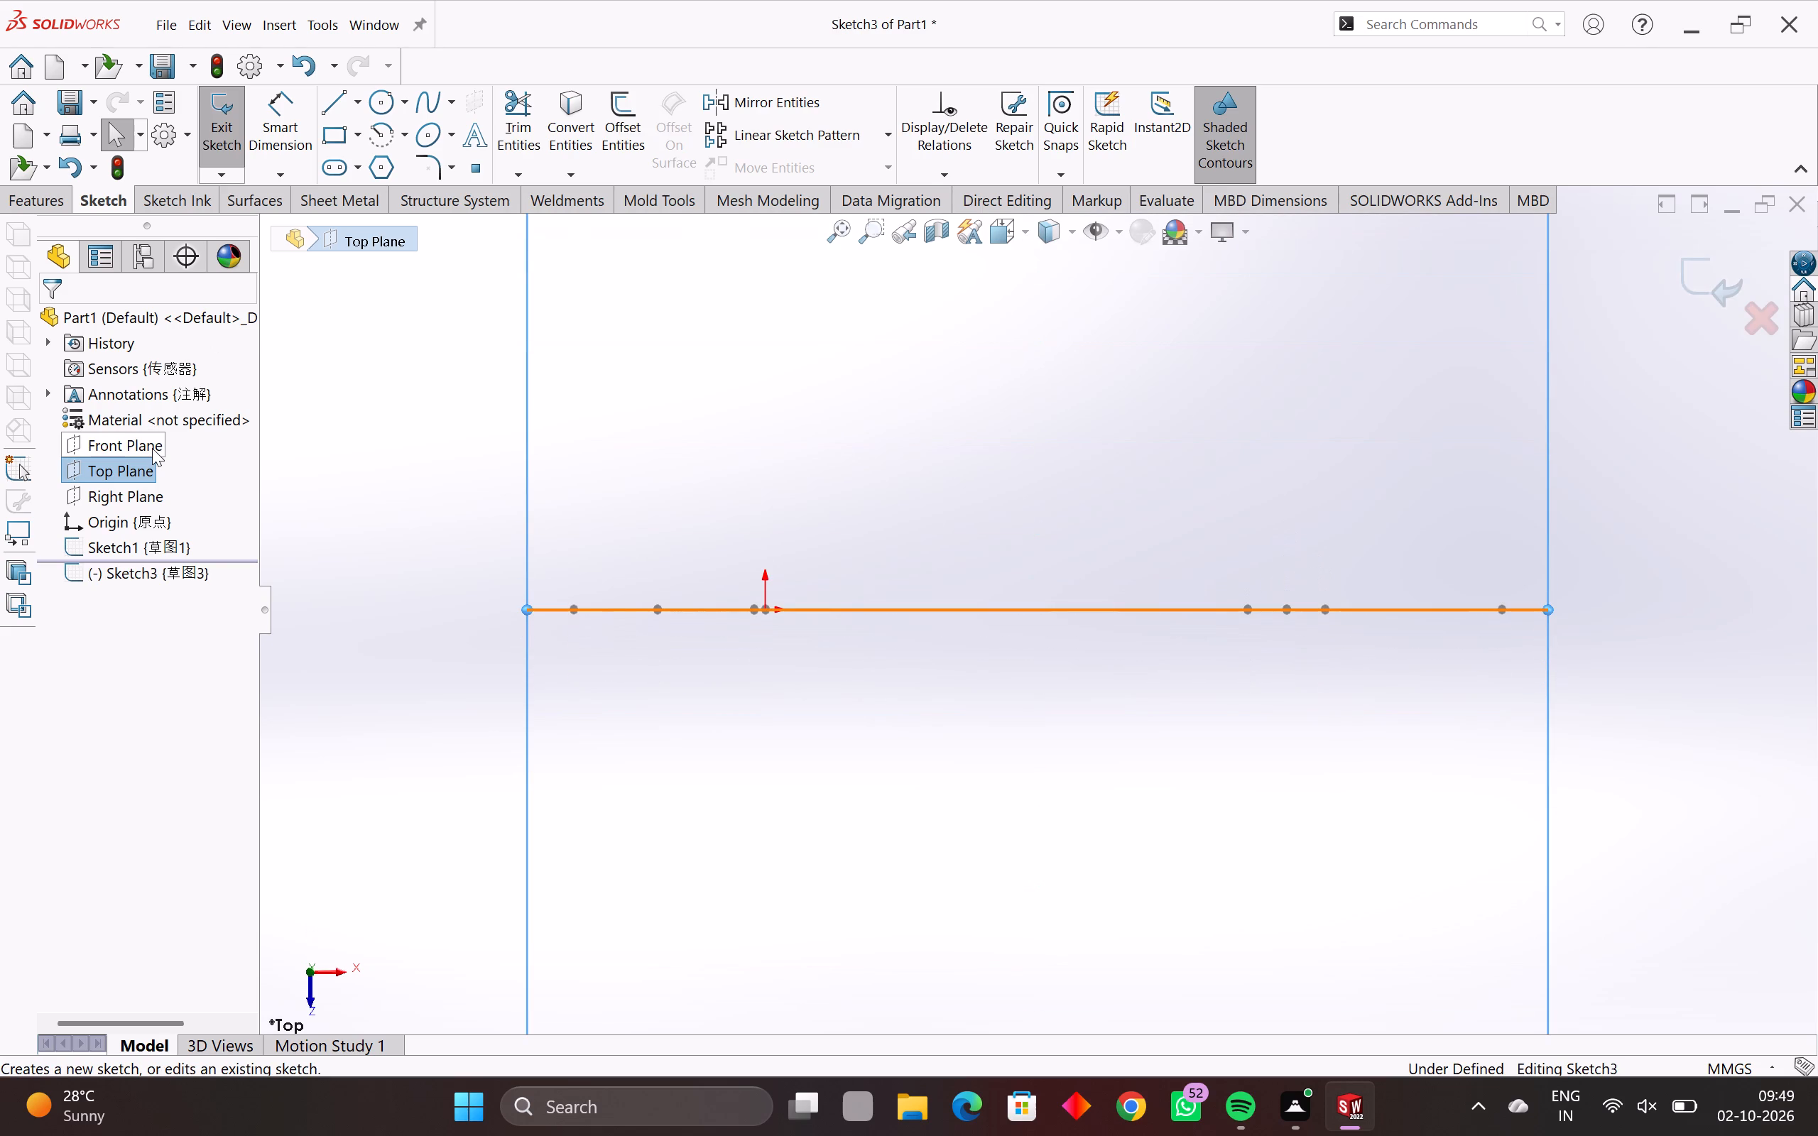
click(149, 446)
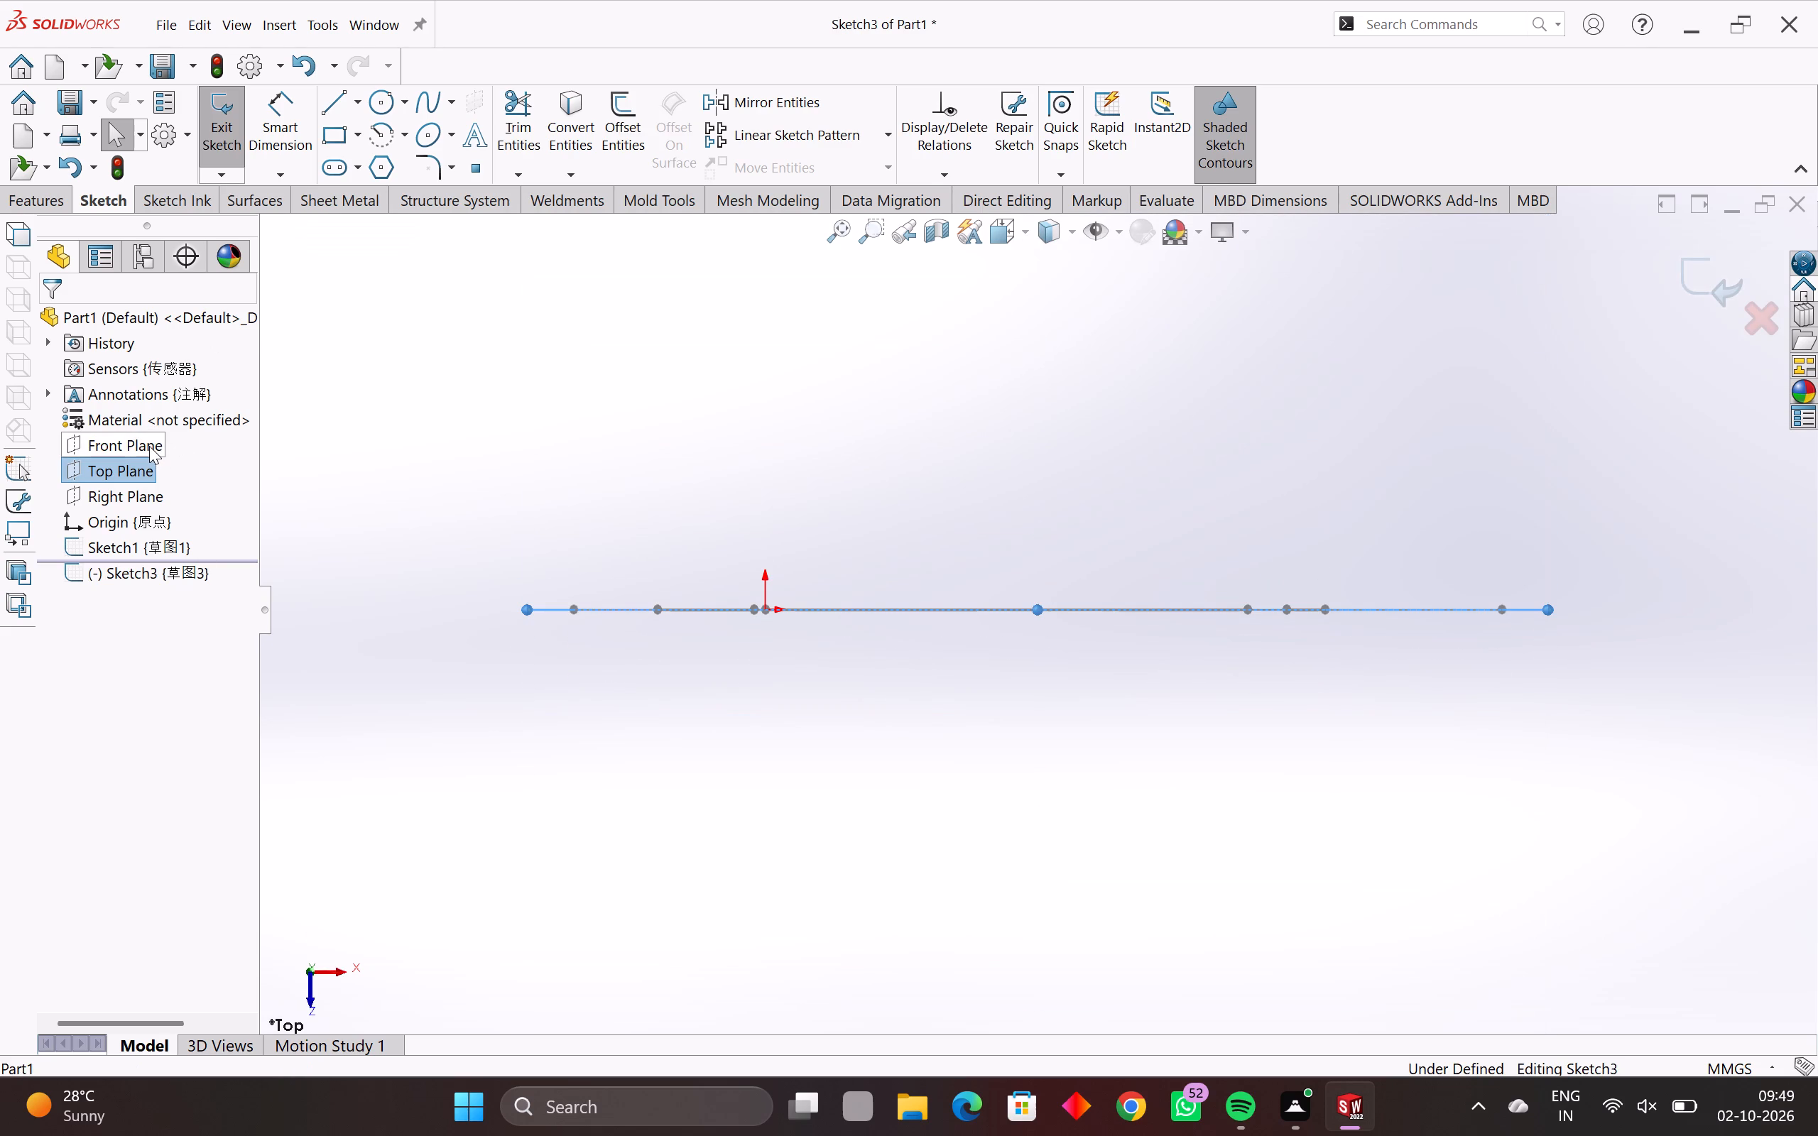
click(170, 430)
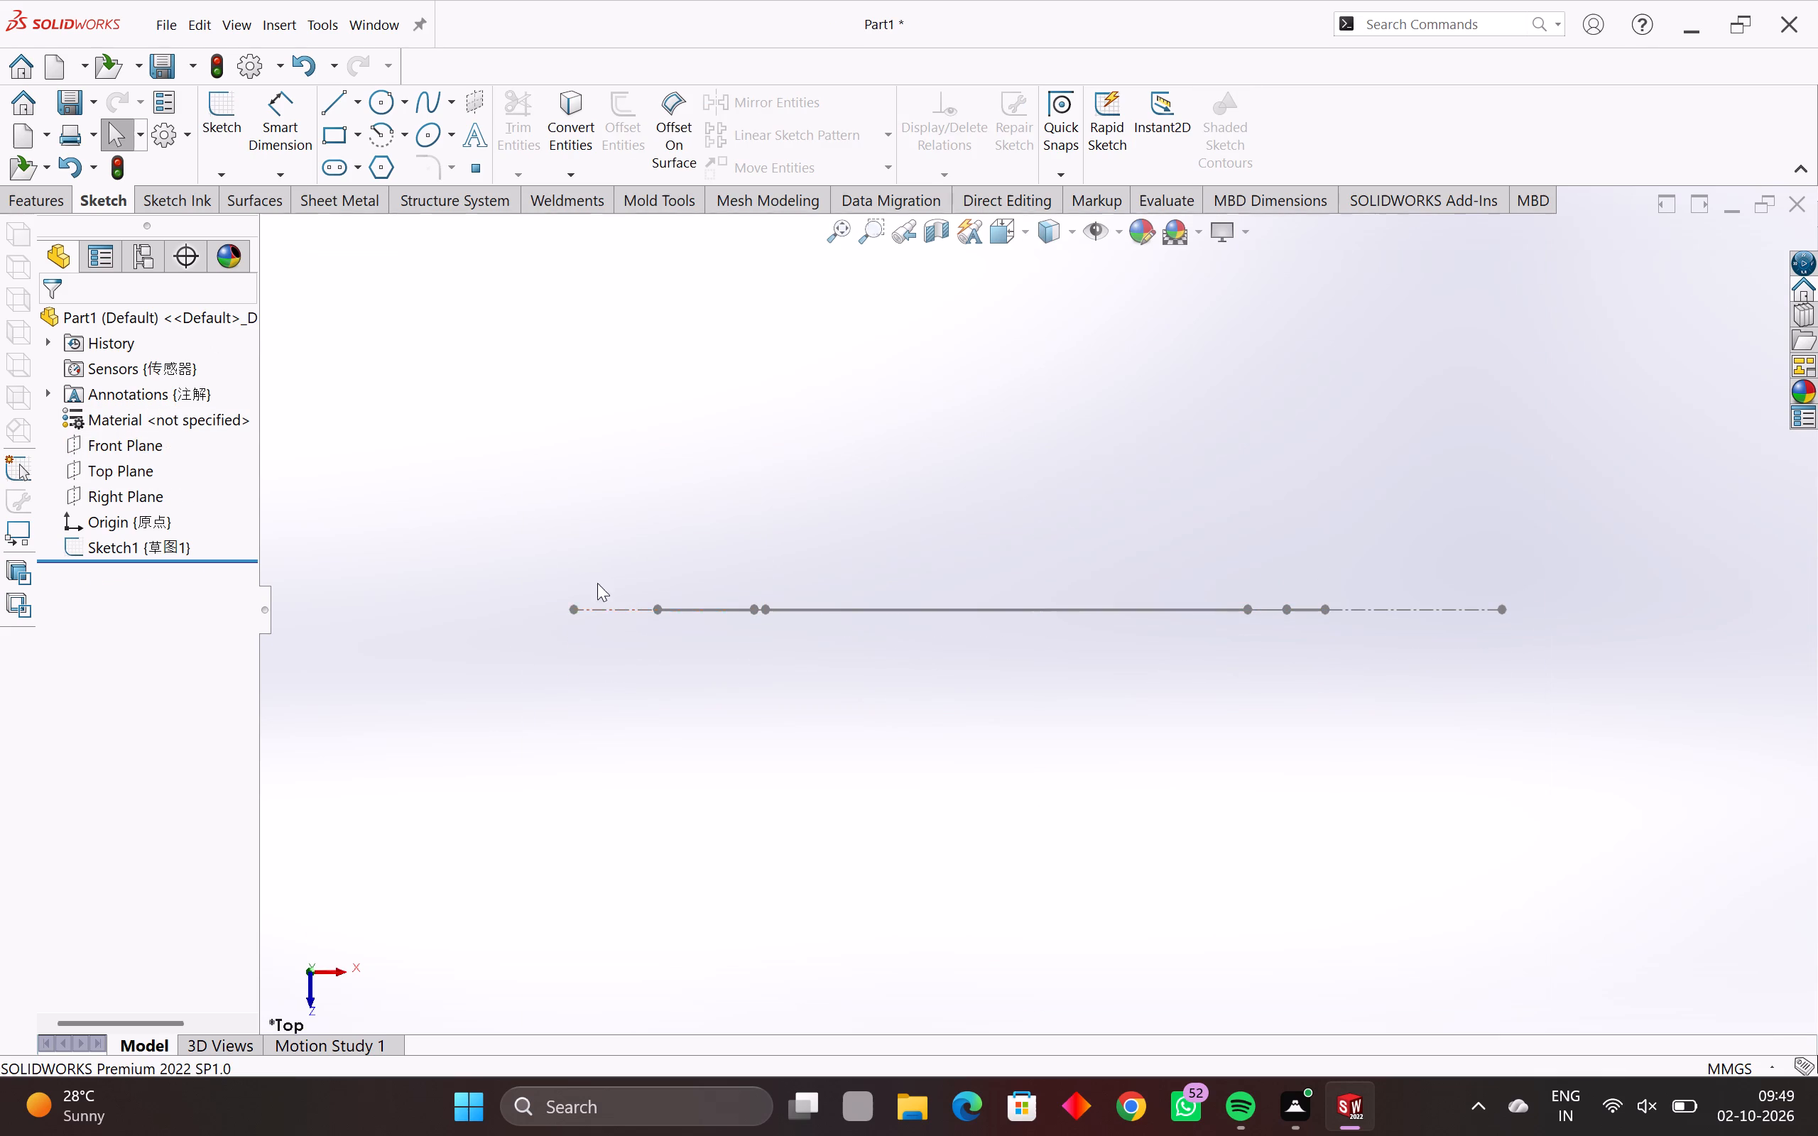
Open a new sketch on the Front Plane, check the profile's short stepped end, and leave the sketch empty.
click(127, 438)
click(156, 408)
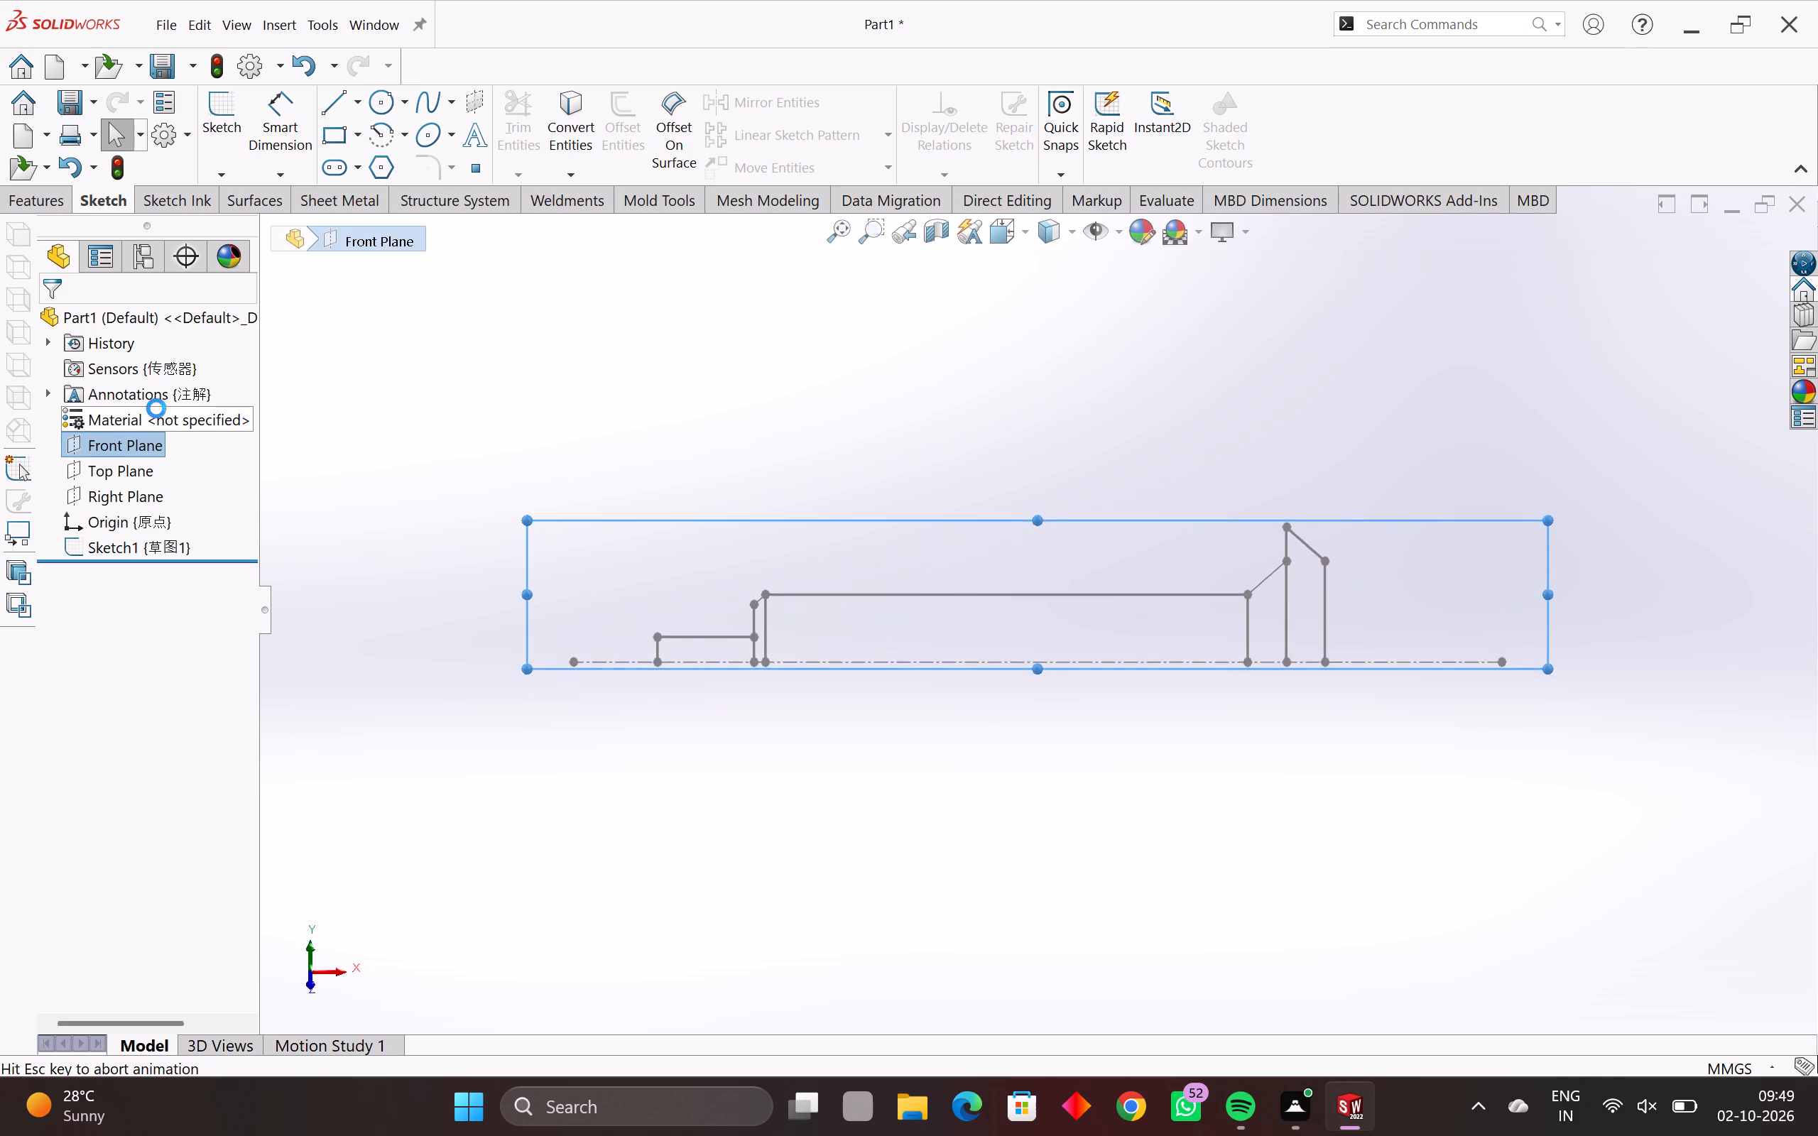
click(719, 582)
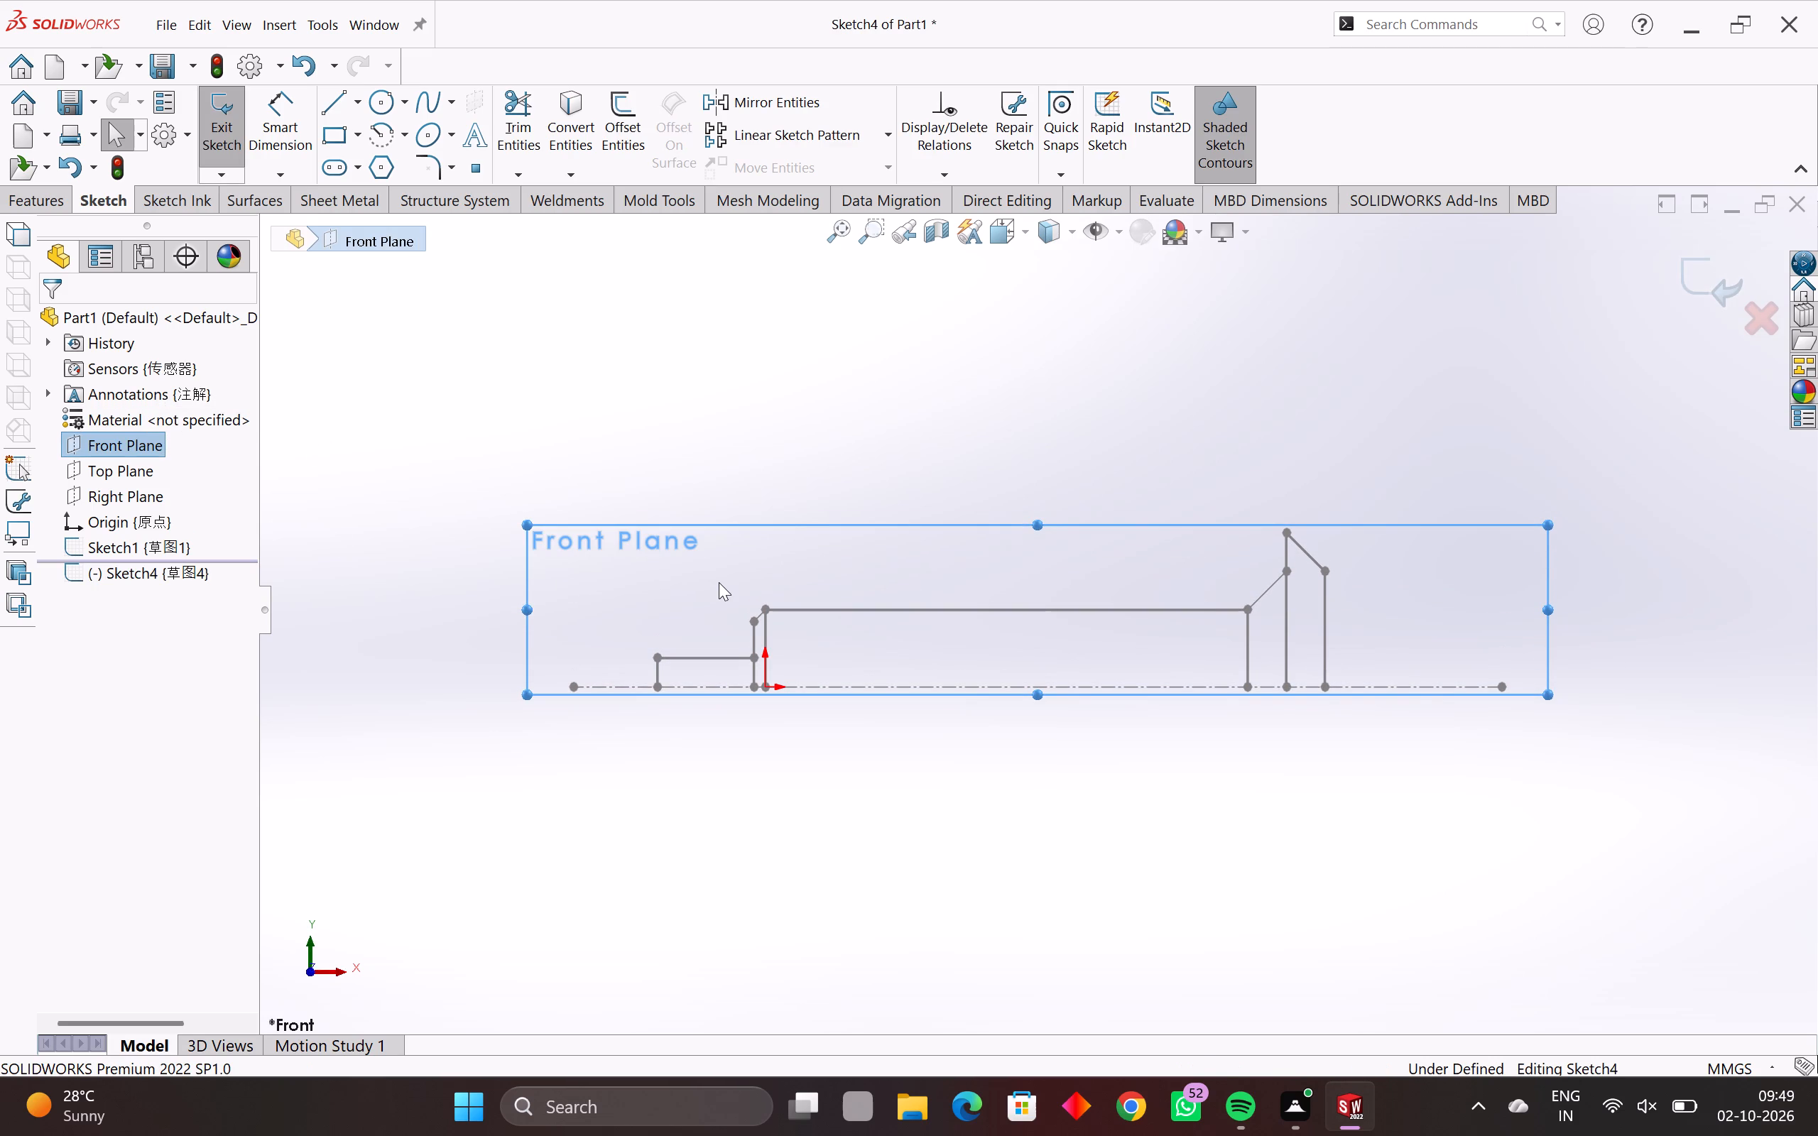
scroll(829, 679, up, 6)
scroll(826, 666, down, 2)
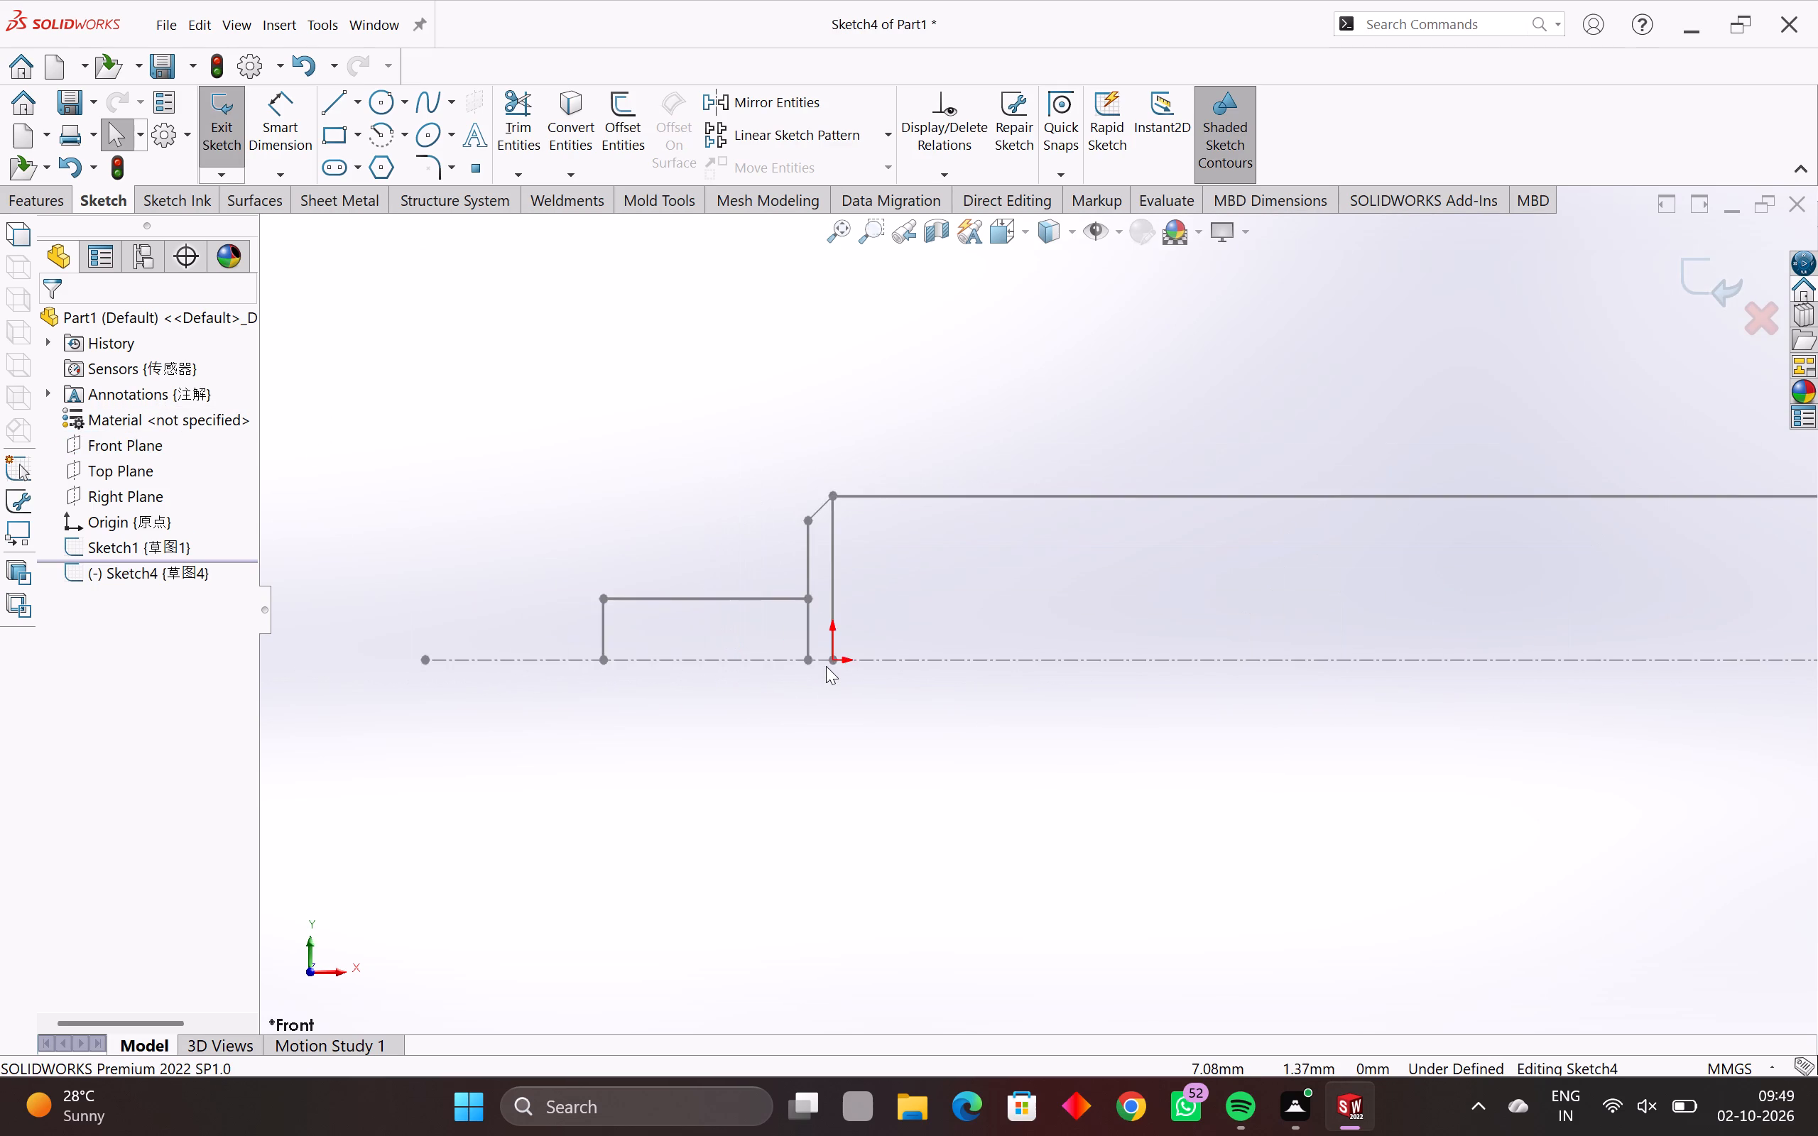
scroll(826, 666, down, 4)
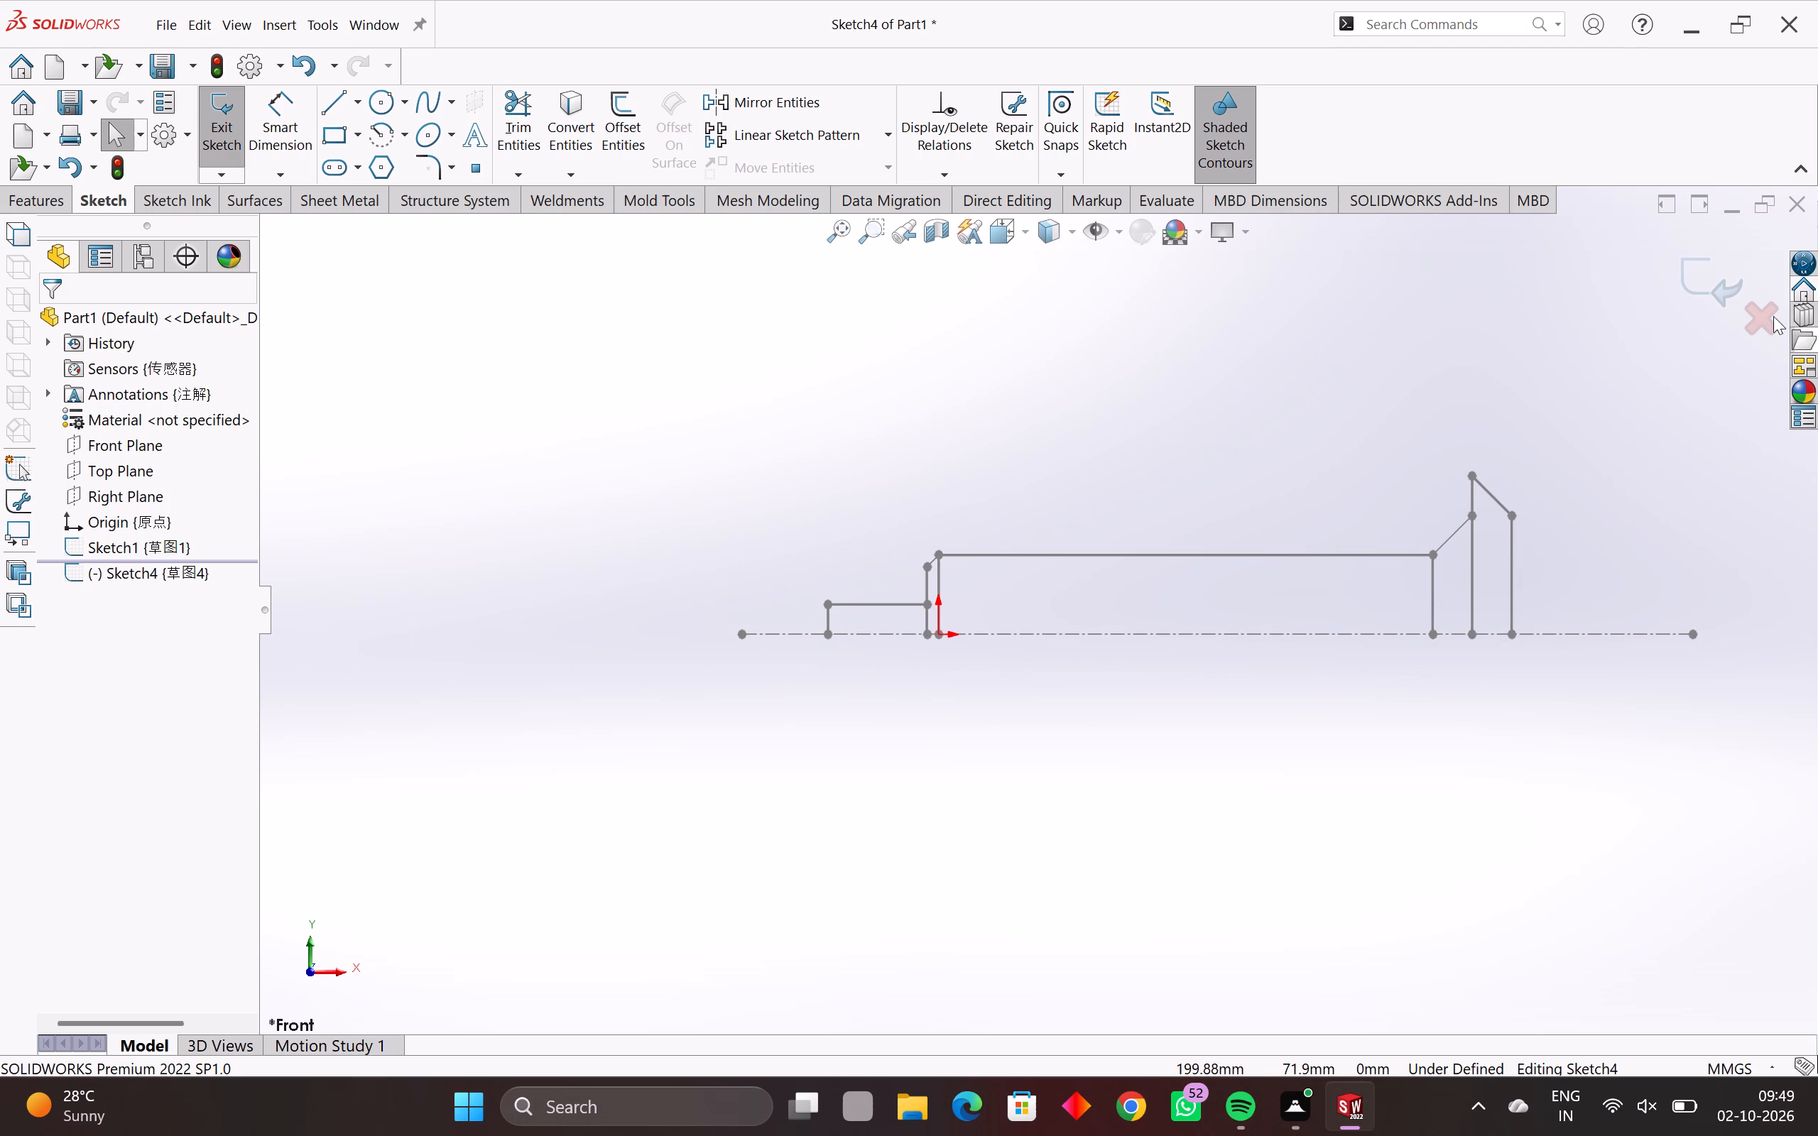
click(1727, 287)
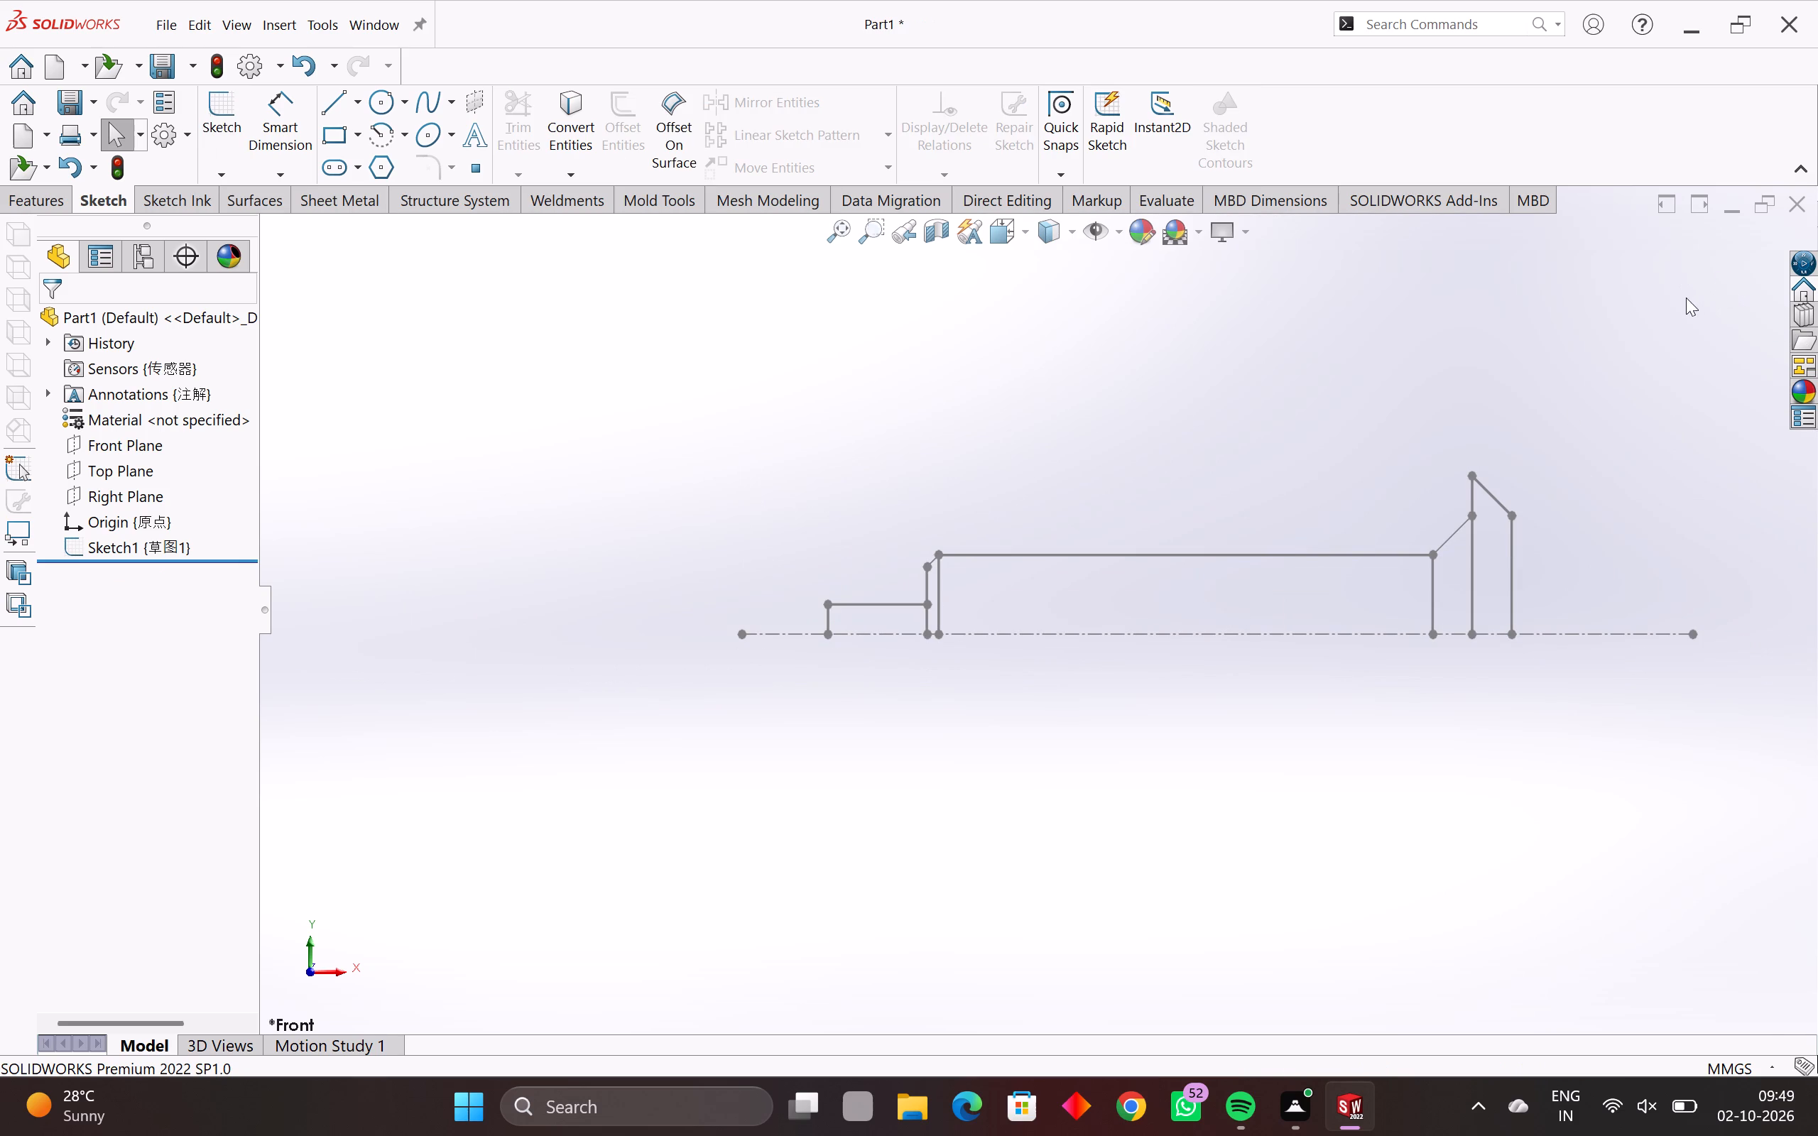
Start another new sketch on the Front Plane, over the existing half-profile.
scroll(1420, 440, down, 4)
scroll(1420, 440, up, 4)
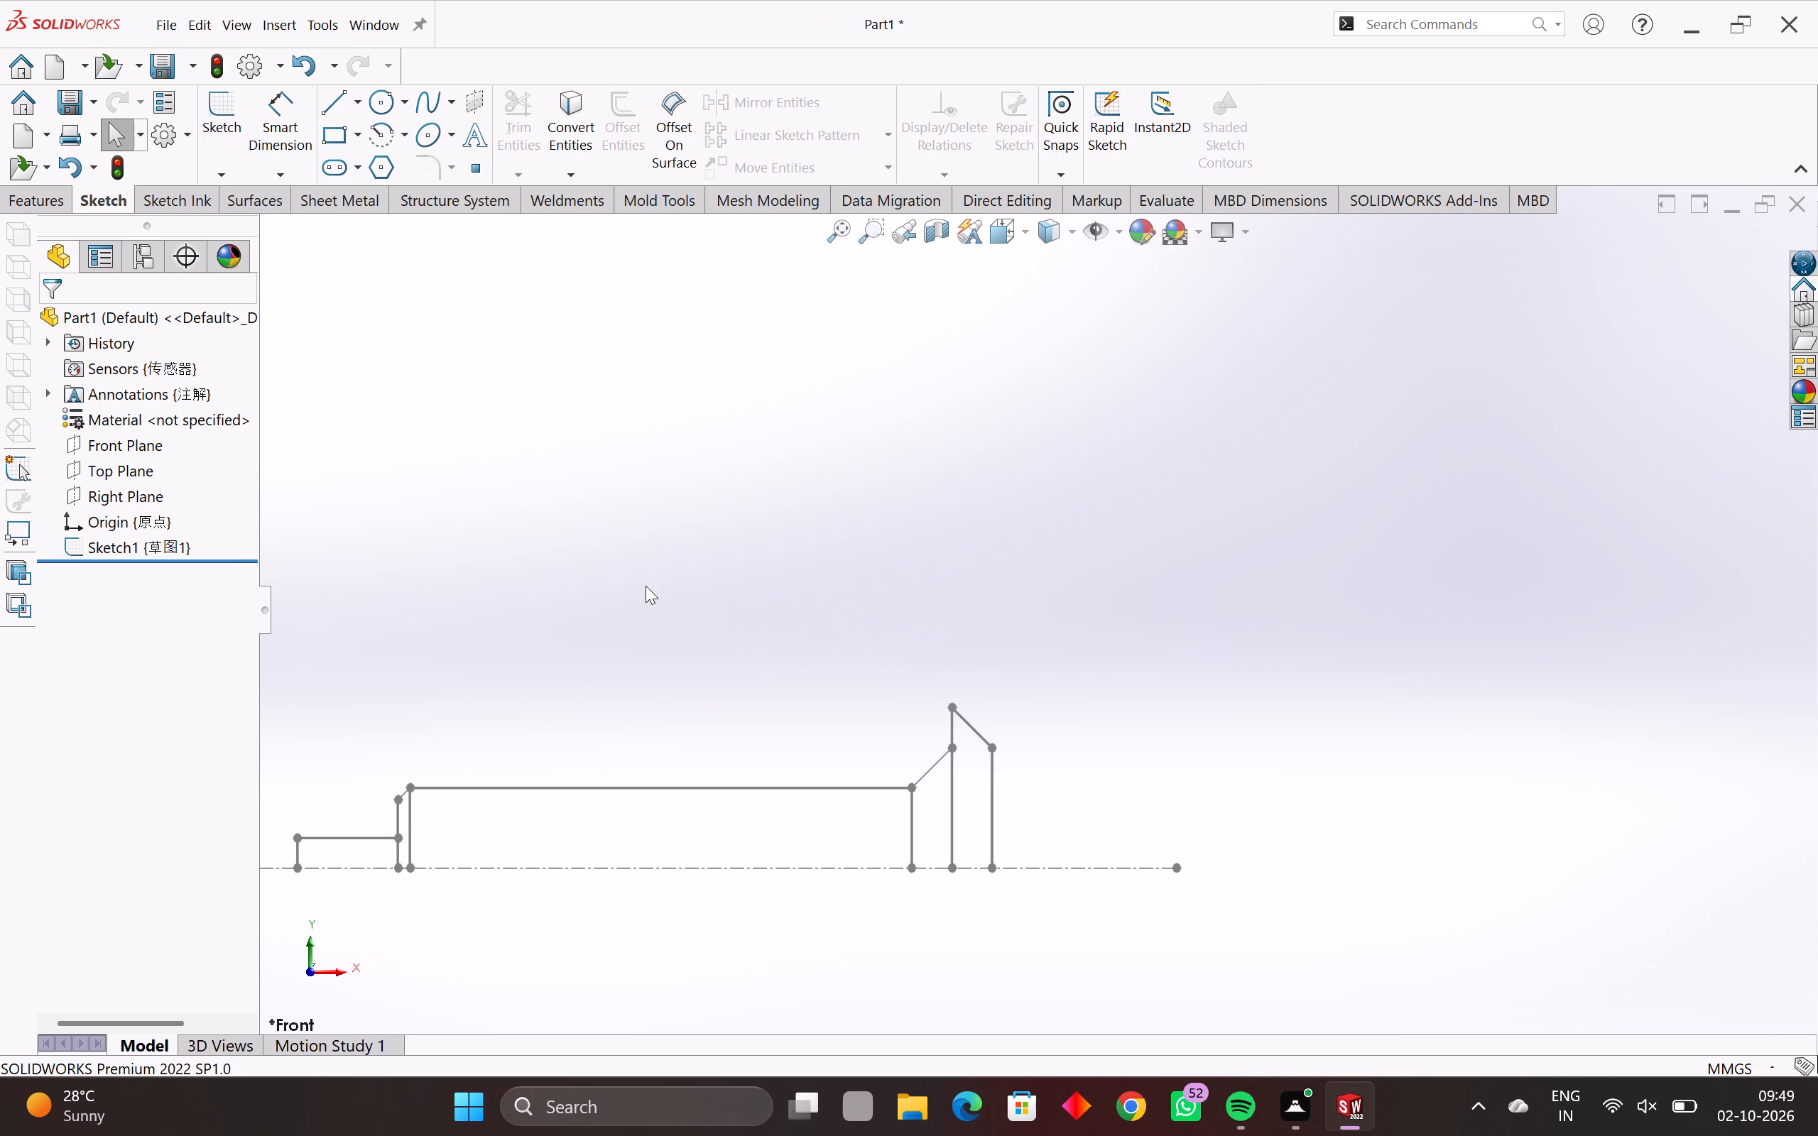
scroll(646, 586, down, 4)
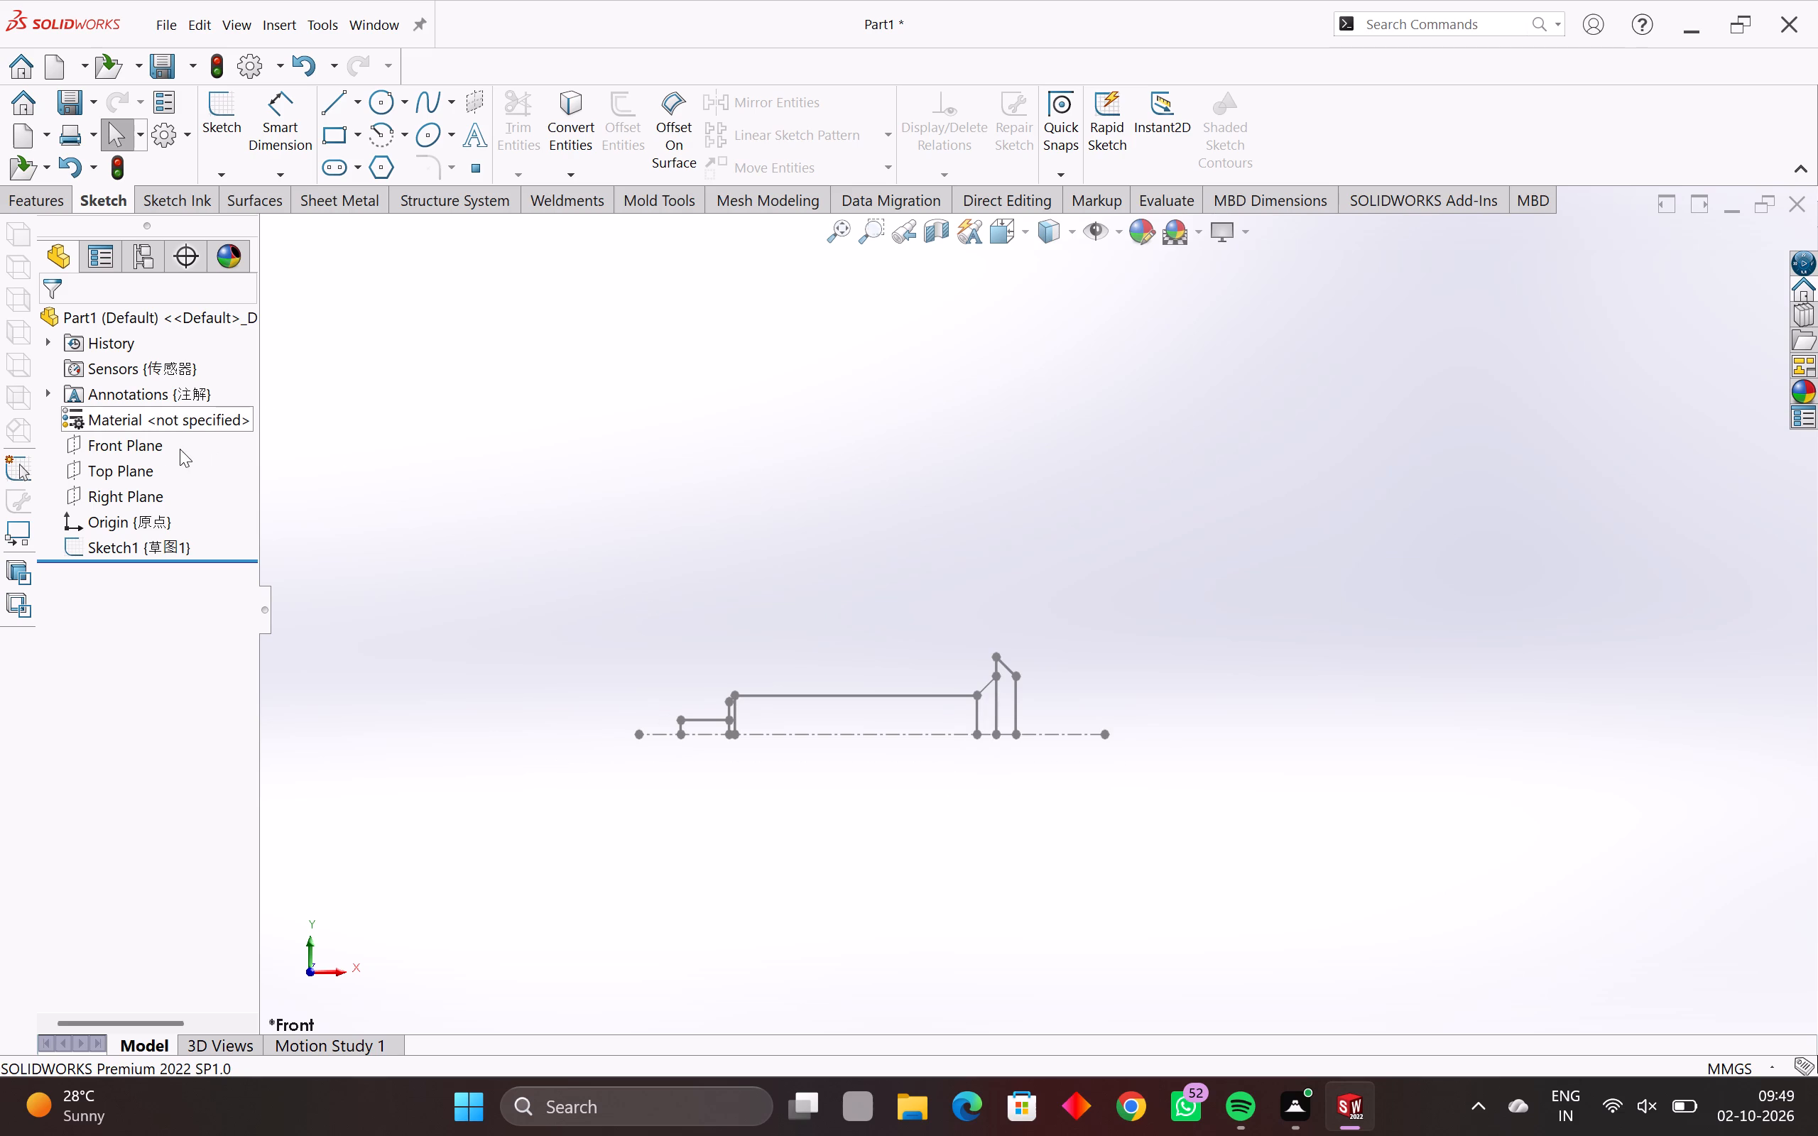
click(162, 449)
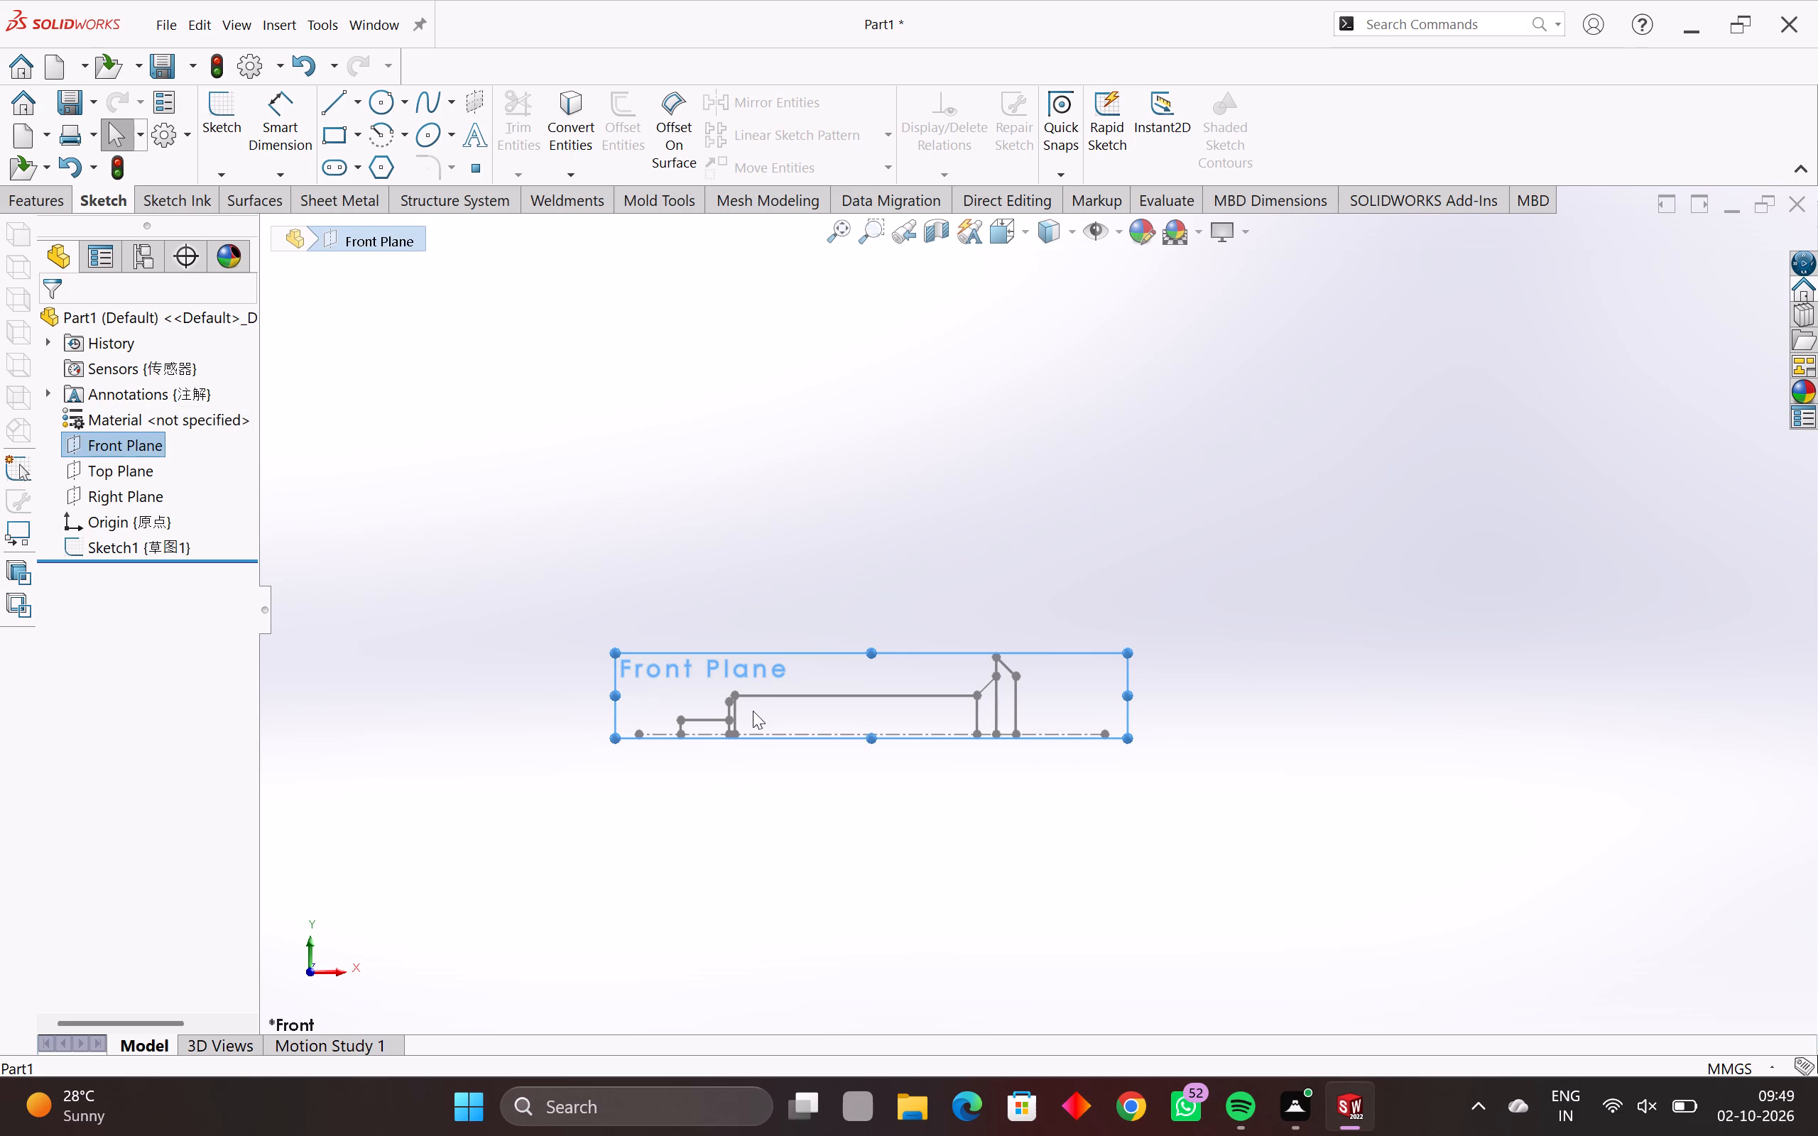
click(119, 447)
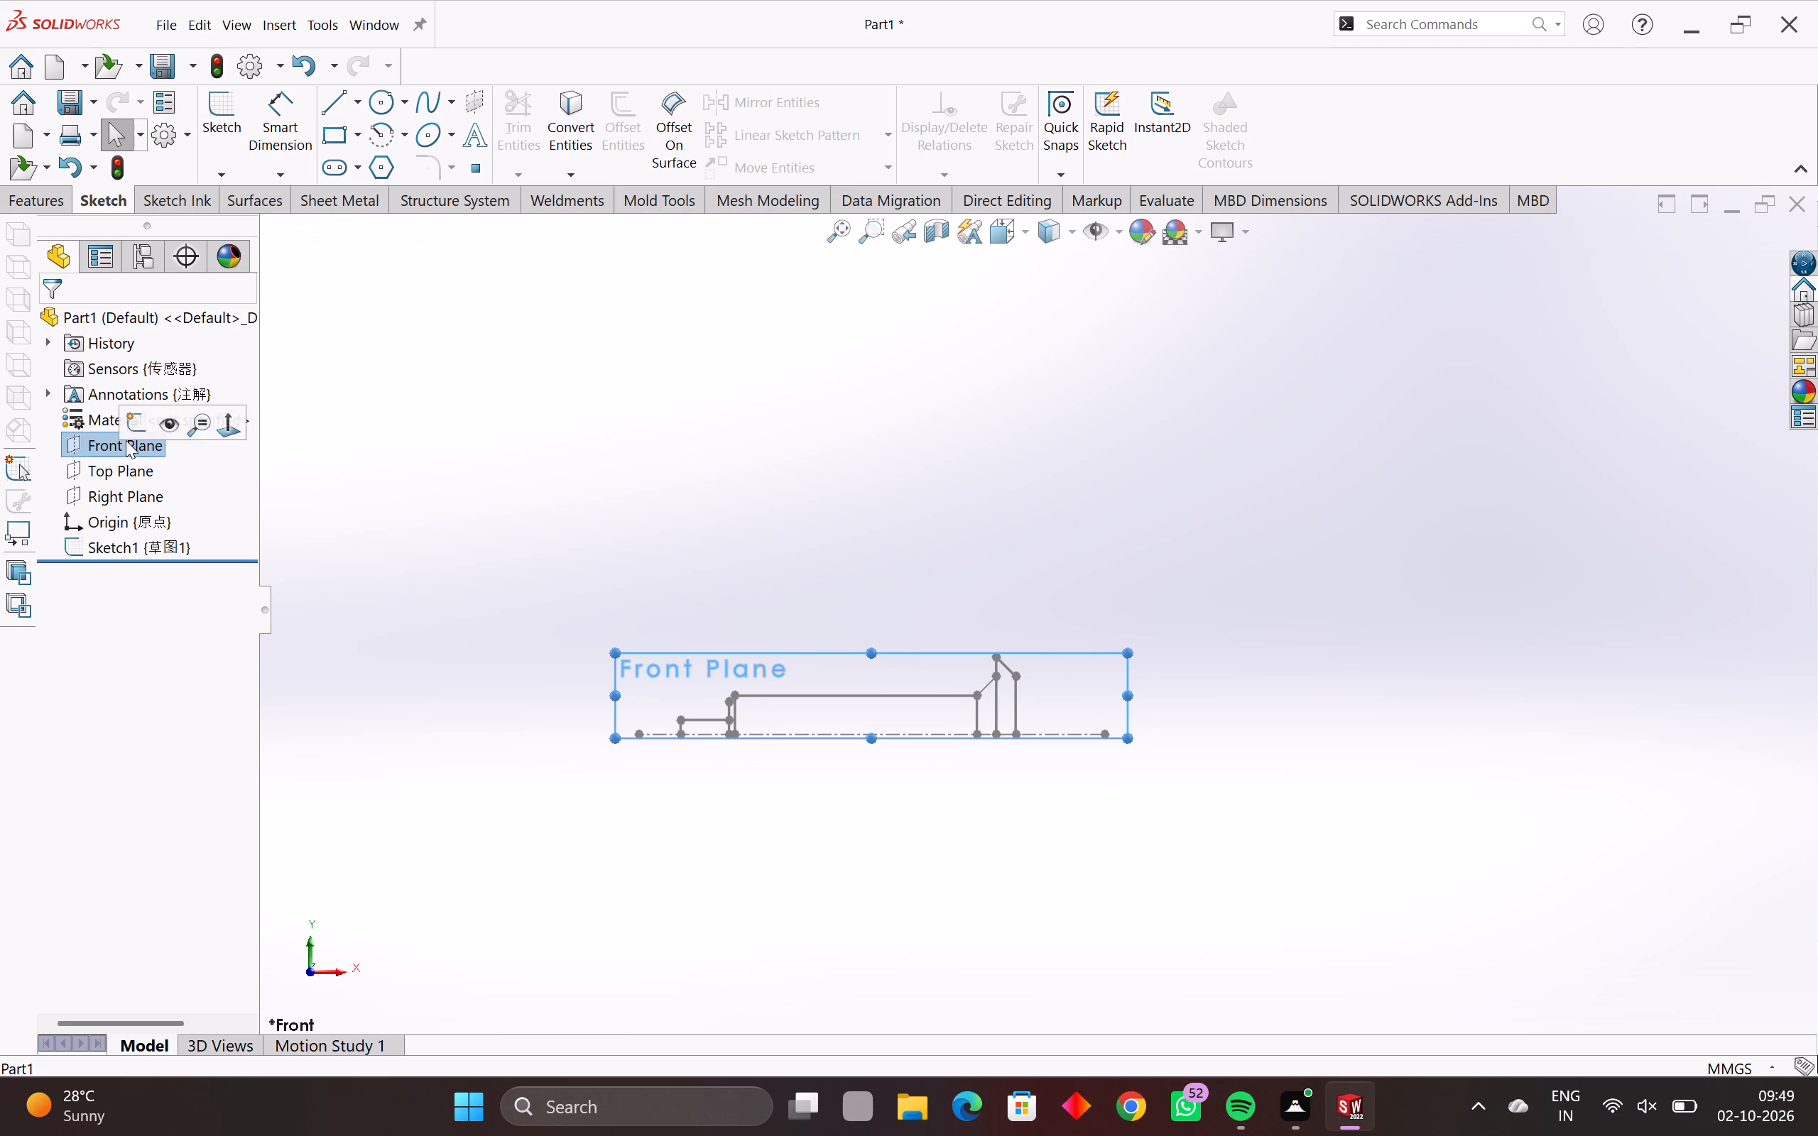
click(175, 454)
click(175, 454)
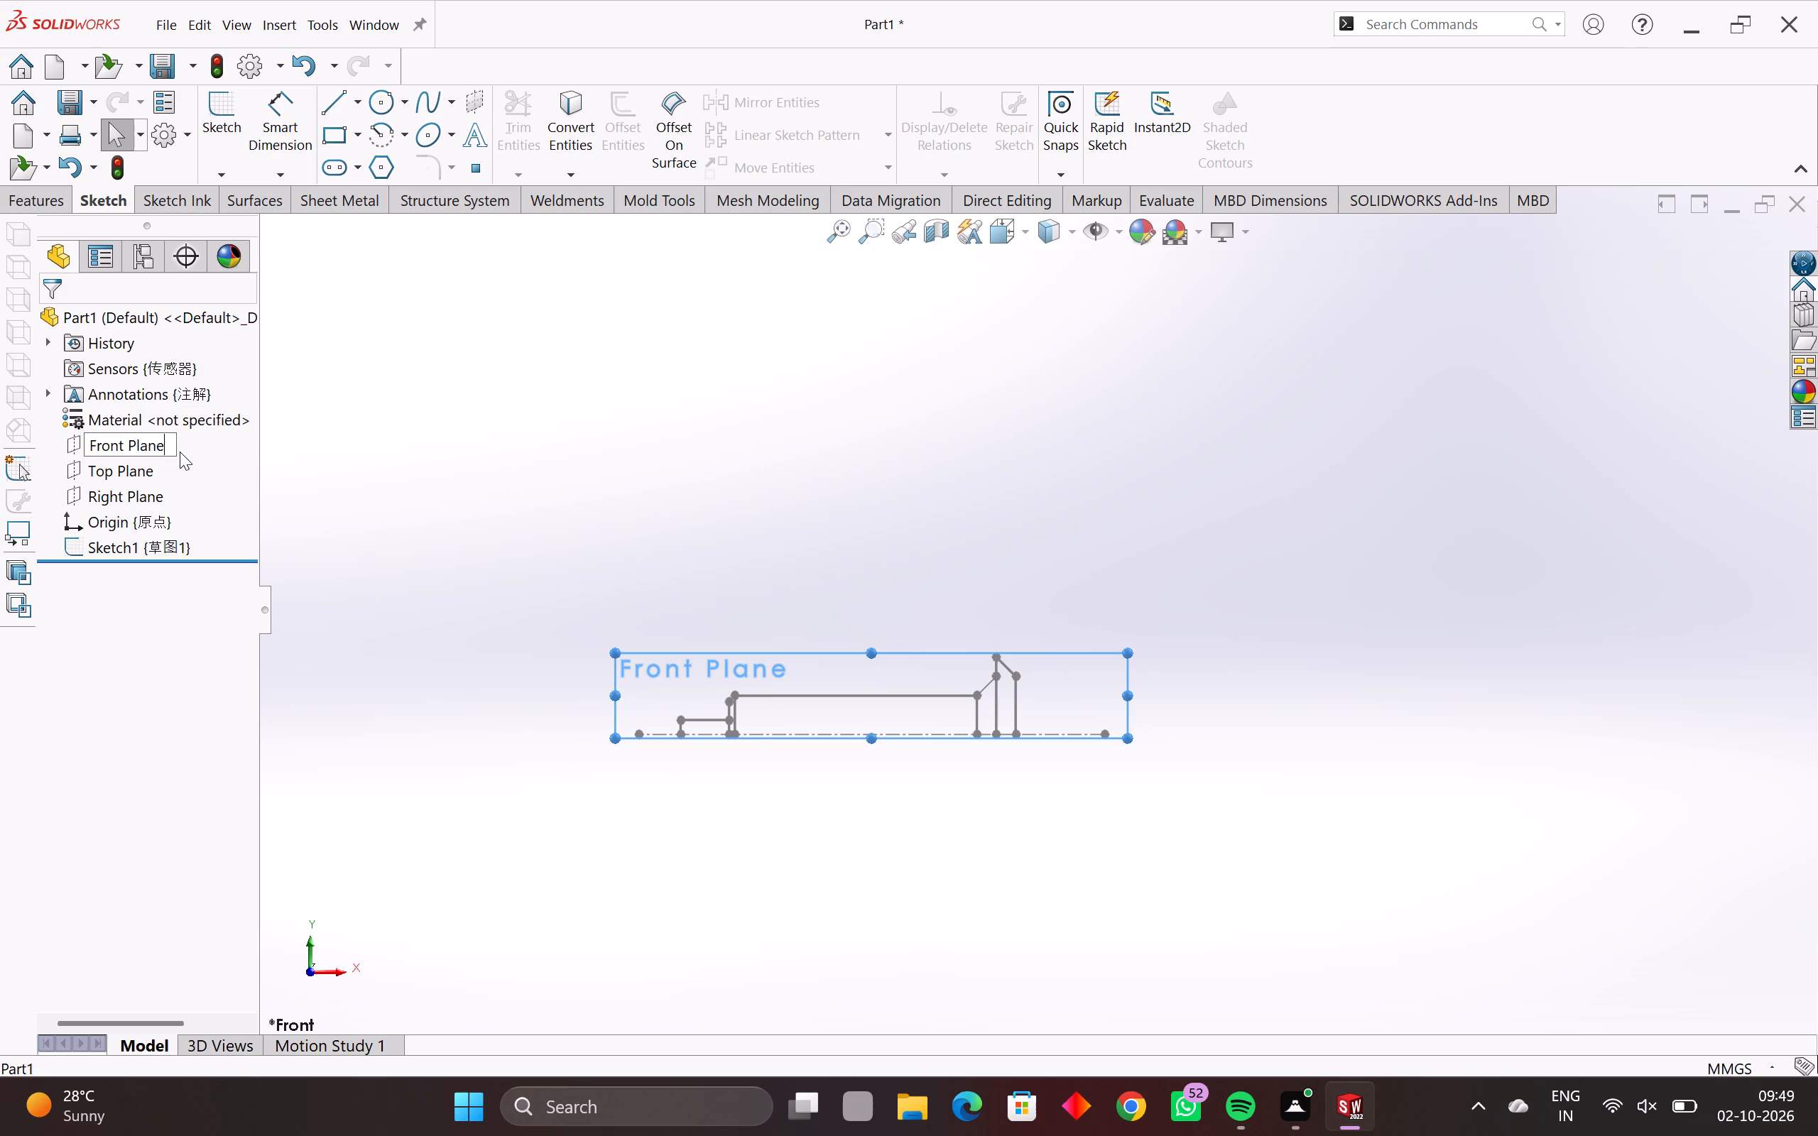
click(181, 450)
click(197, 426)
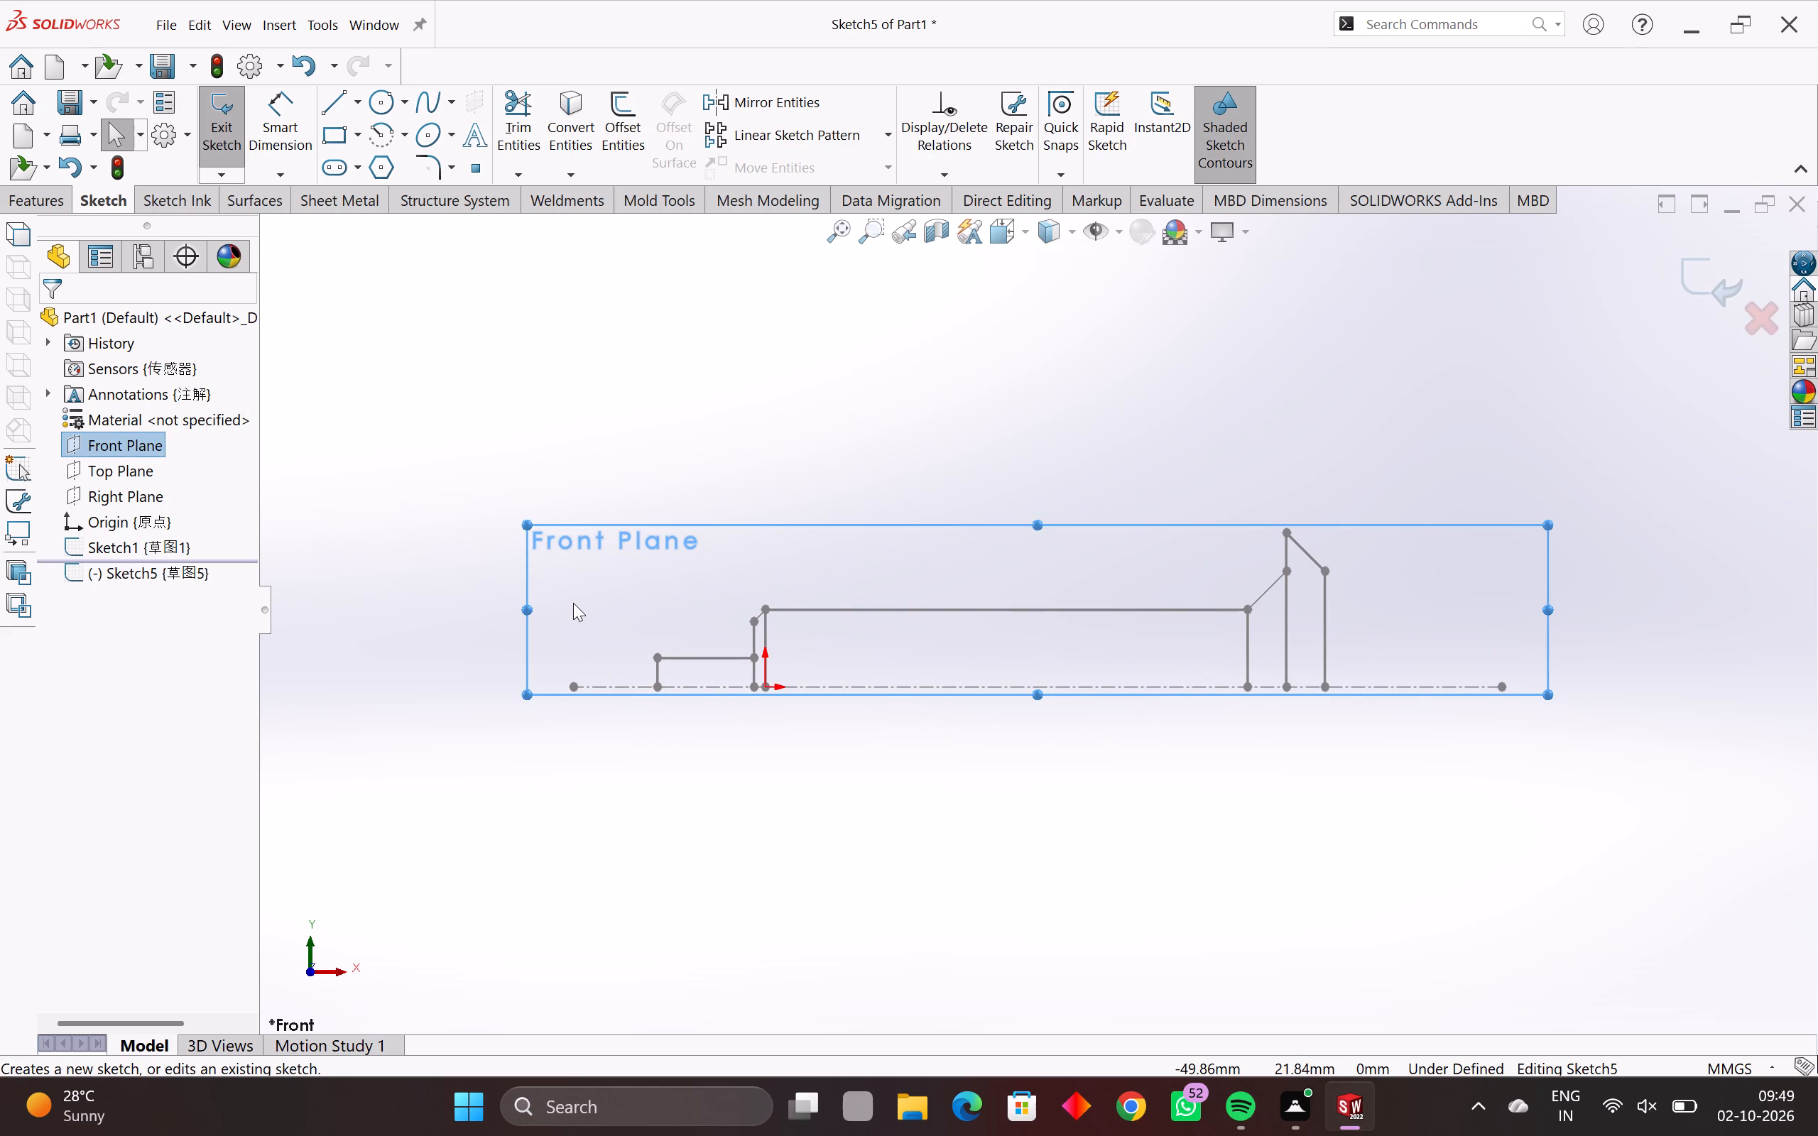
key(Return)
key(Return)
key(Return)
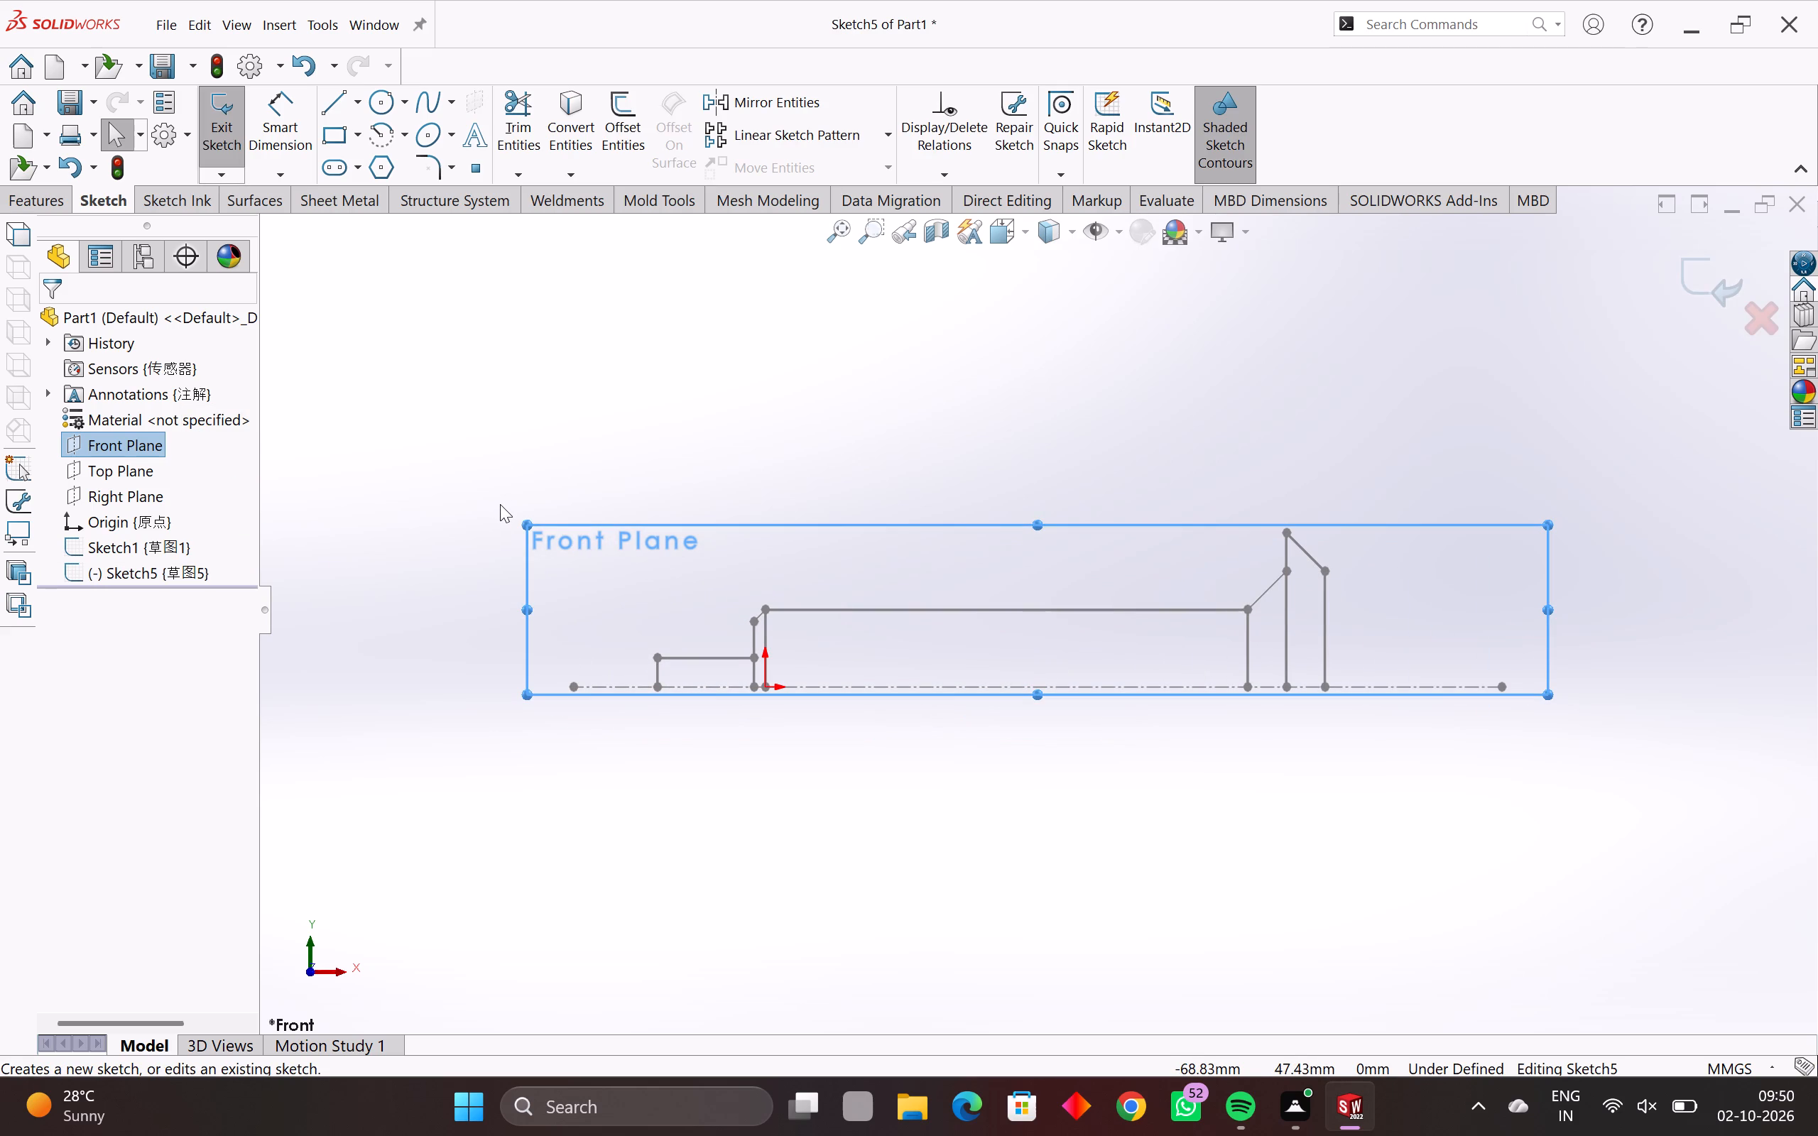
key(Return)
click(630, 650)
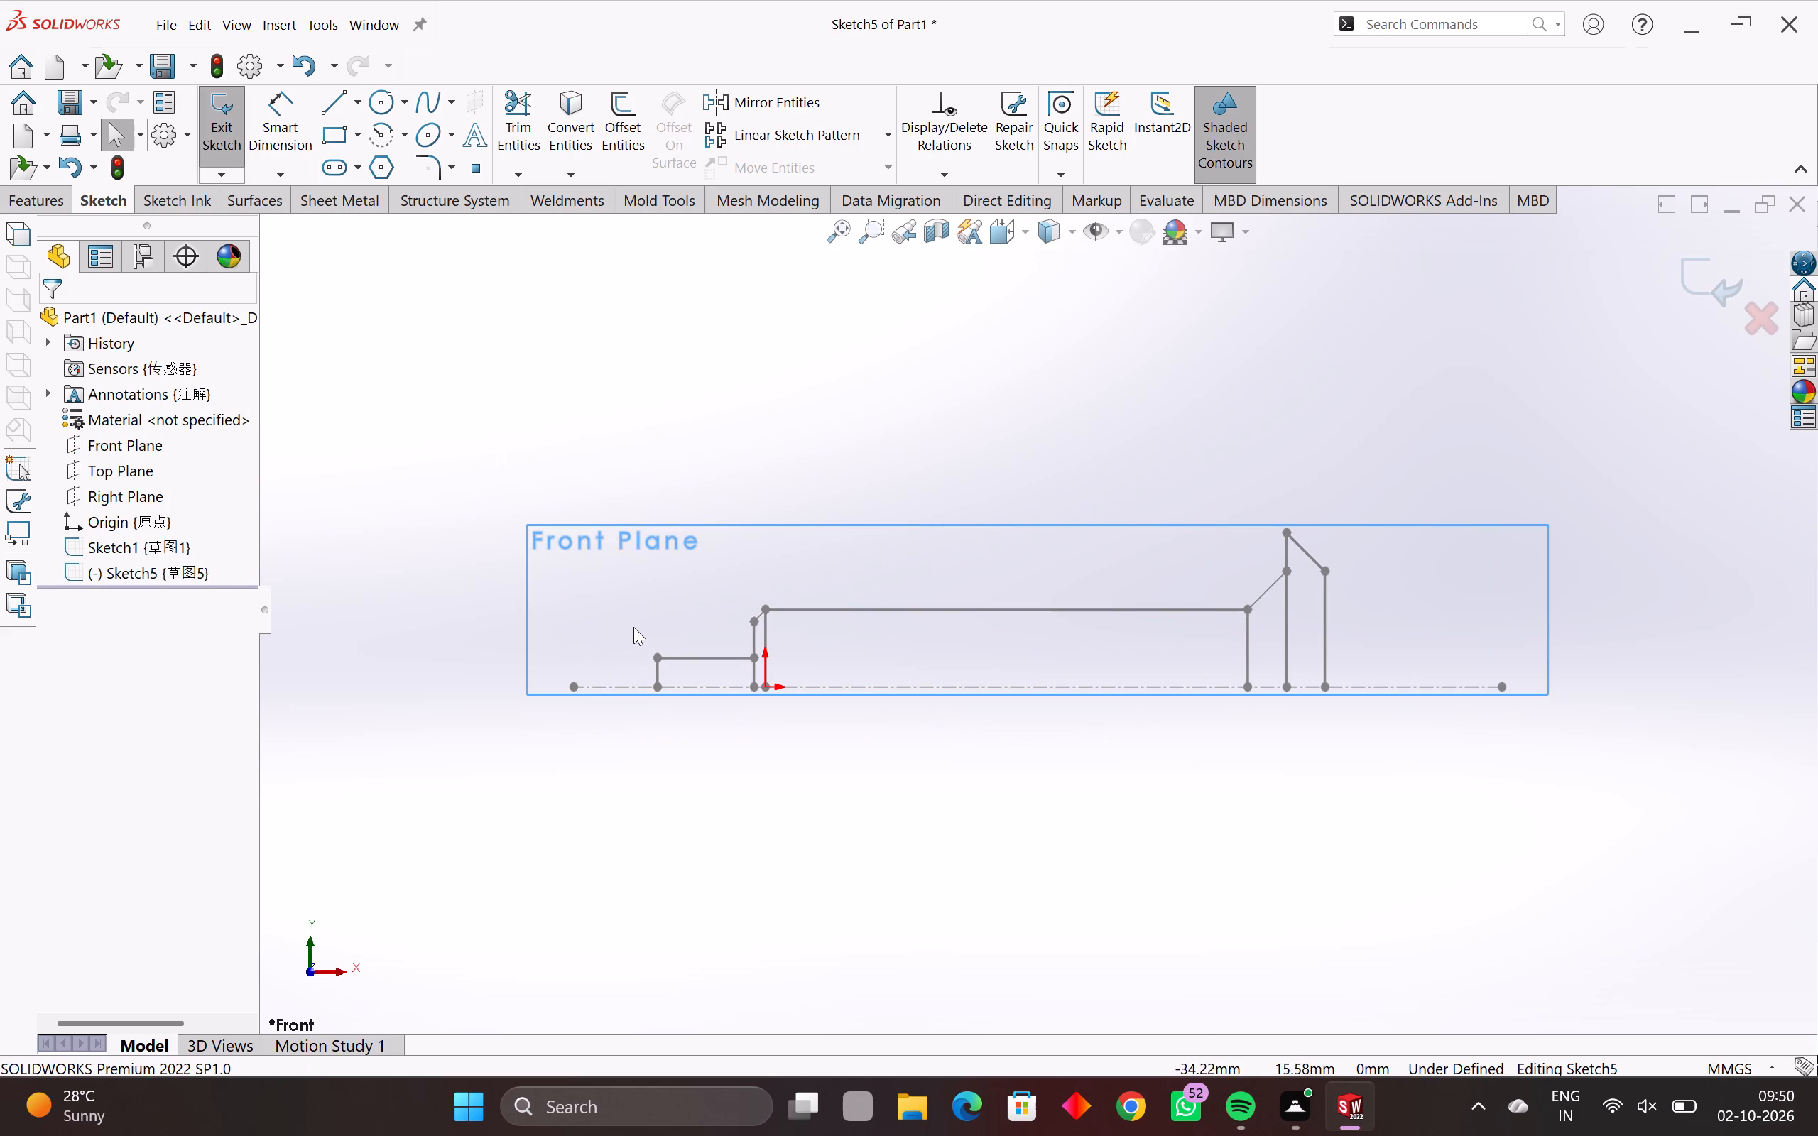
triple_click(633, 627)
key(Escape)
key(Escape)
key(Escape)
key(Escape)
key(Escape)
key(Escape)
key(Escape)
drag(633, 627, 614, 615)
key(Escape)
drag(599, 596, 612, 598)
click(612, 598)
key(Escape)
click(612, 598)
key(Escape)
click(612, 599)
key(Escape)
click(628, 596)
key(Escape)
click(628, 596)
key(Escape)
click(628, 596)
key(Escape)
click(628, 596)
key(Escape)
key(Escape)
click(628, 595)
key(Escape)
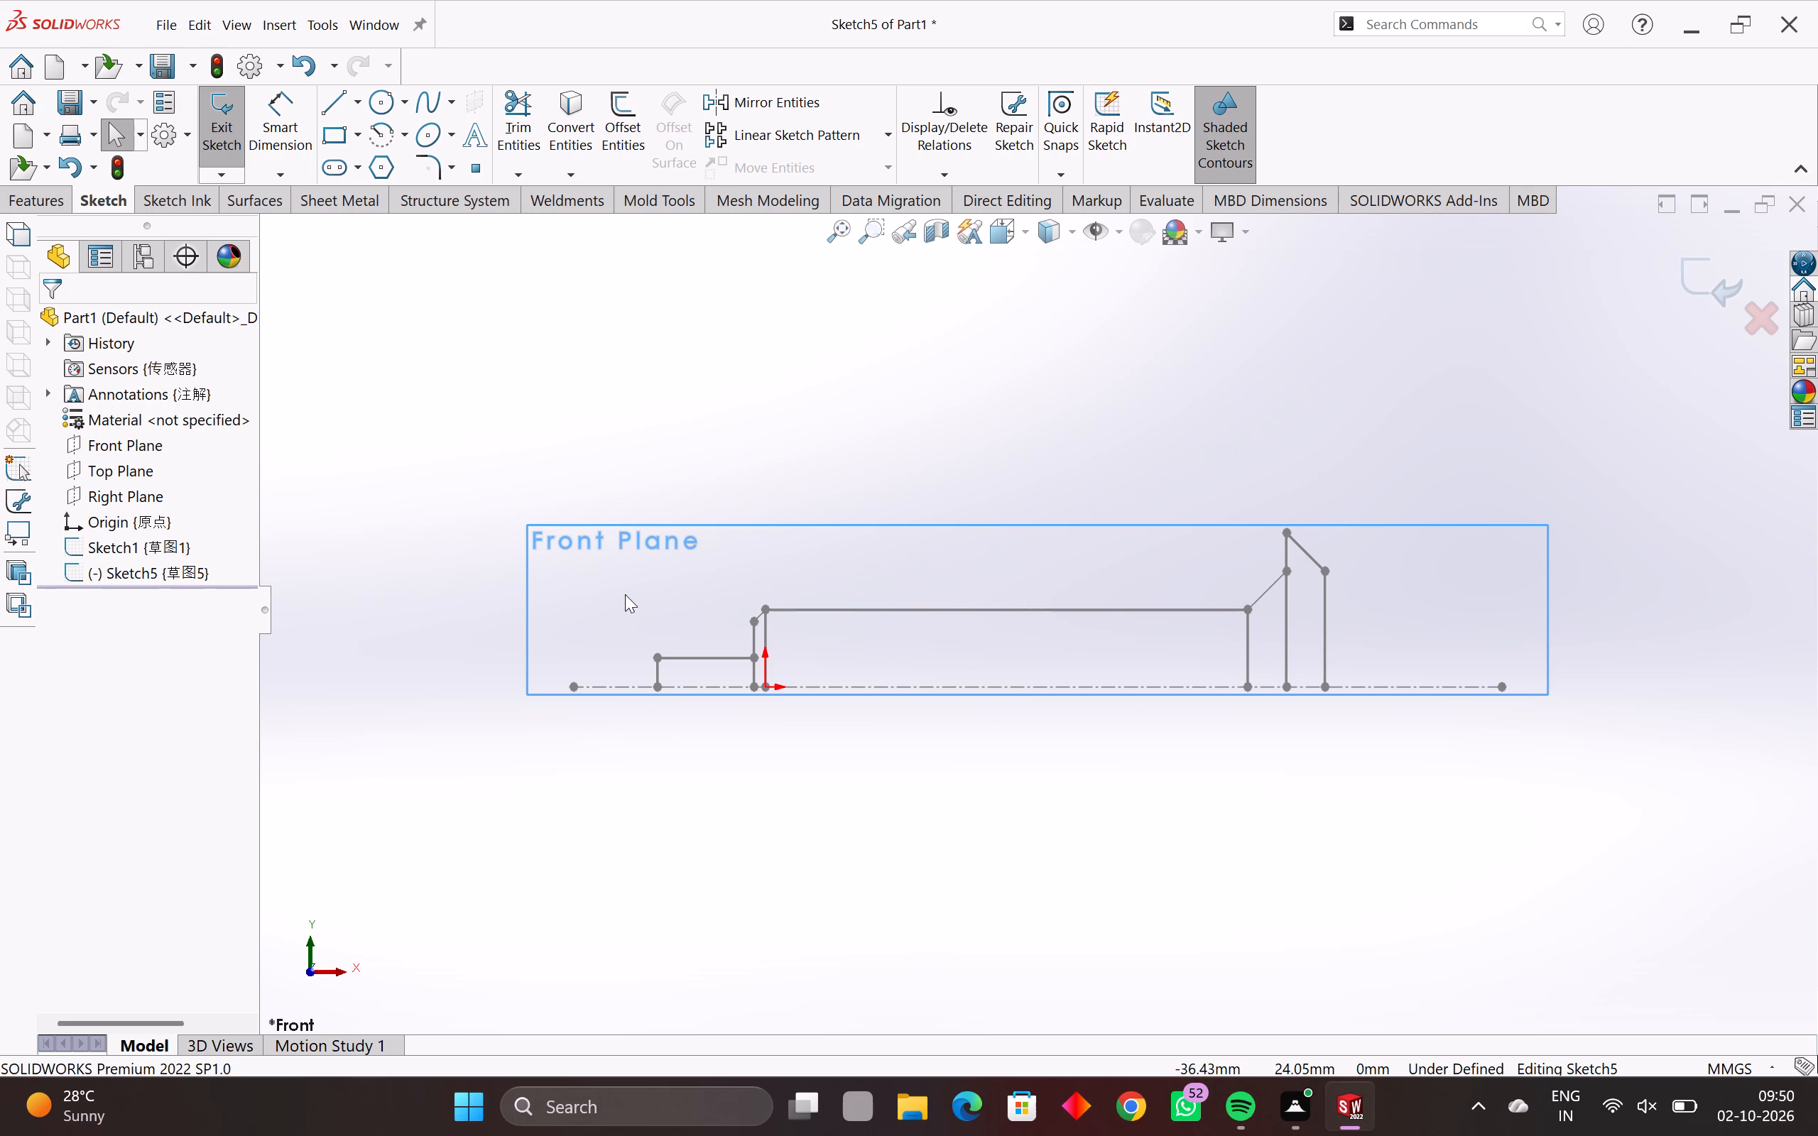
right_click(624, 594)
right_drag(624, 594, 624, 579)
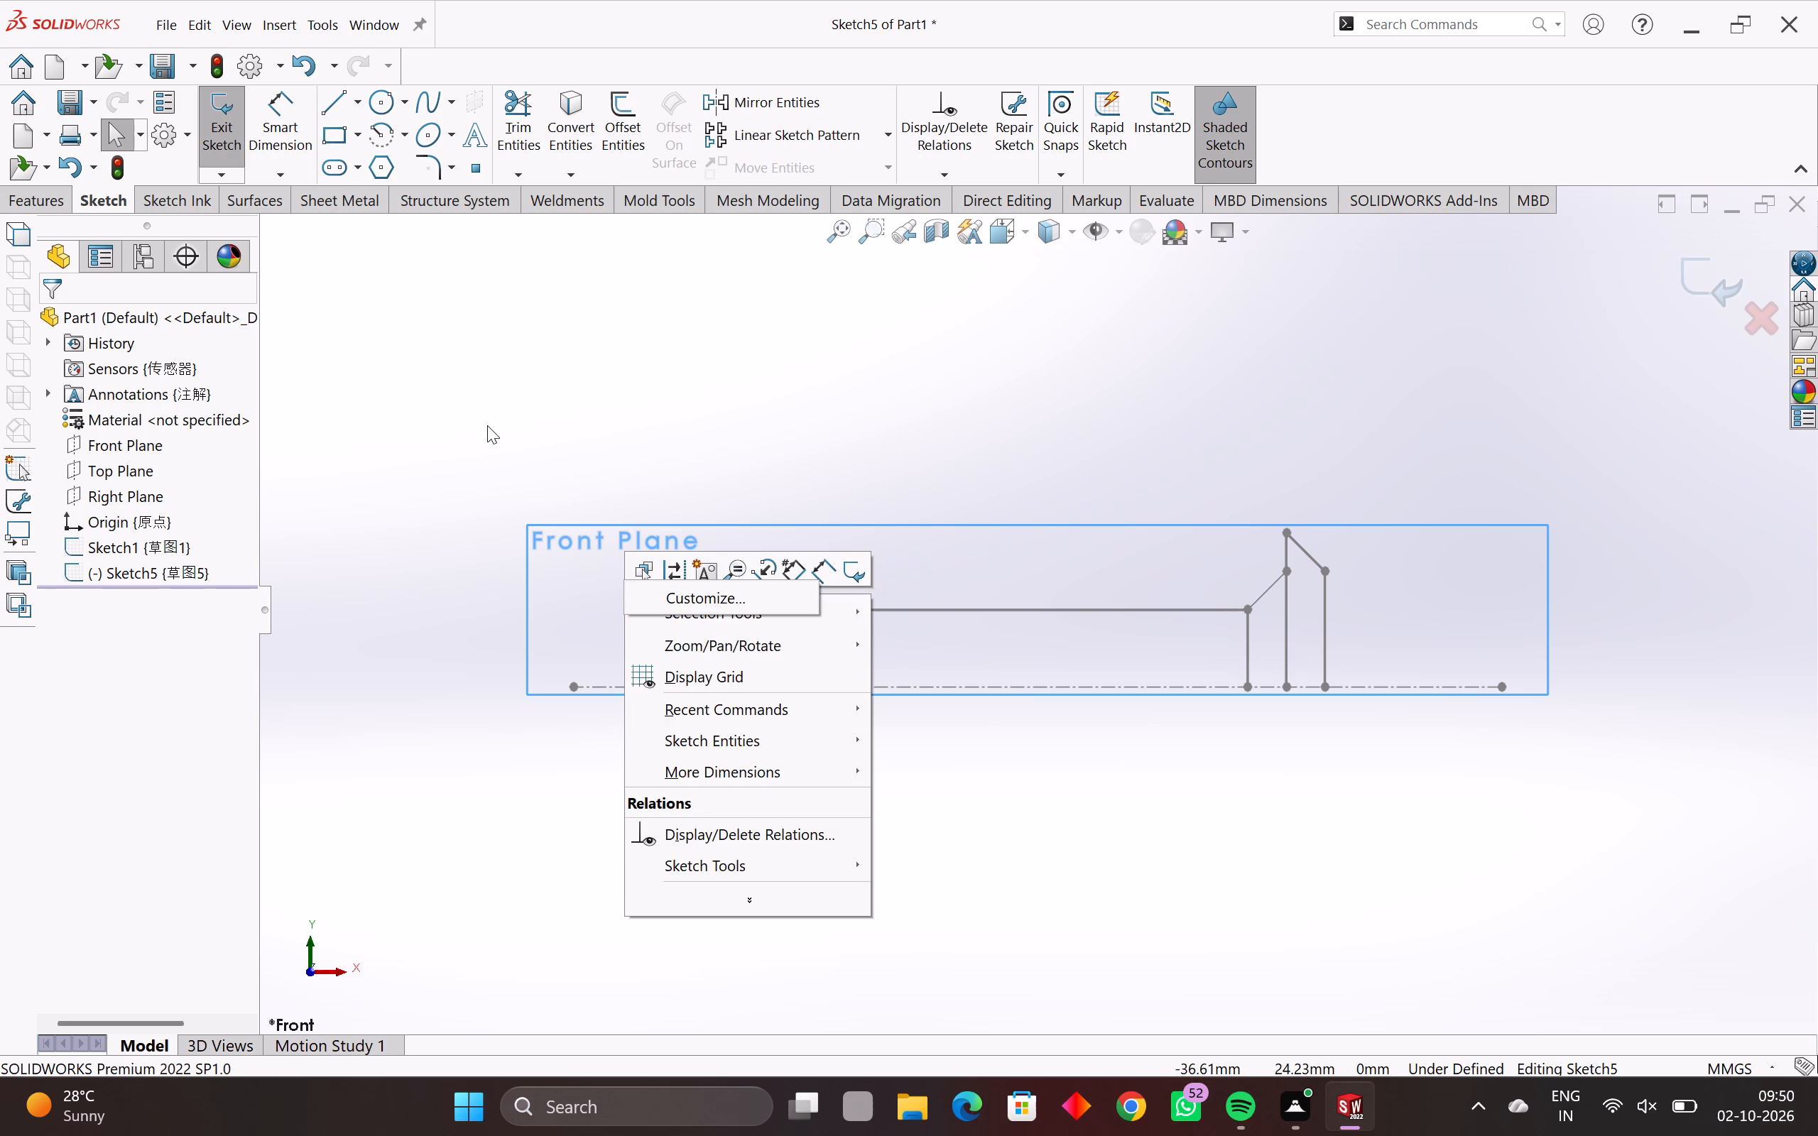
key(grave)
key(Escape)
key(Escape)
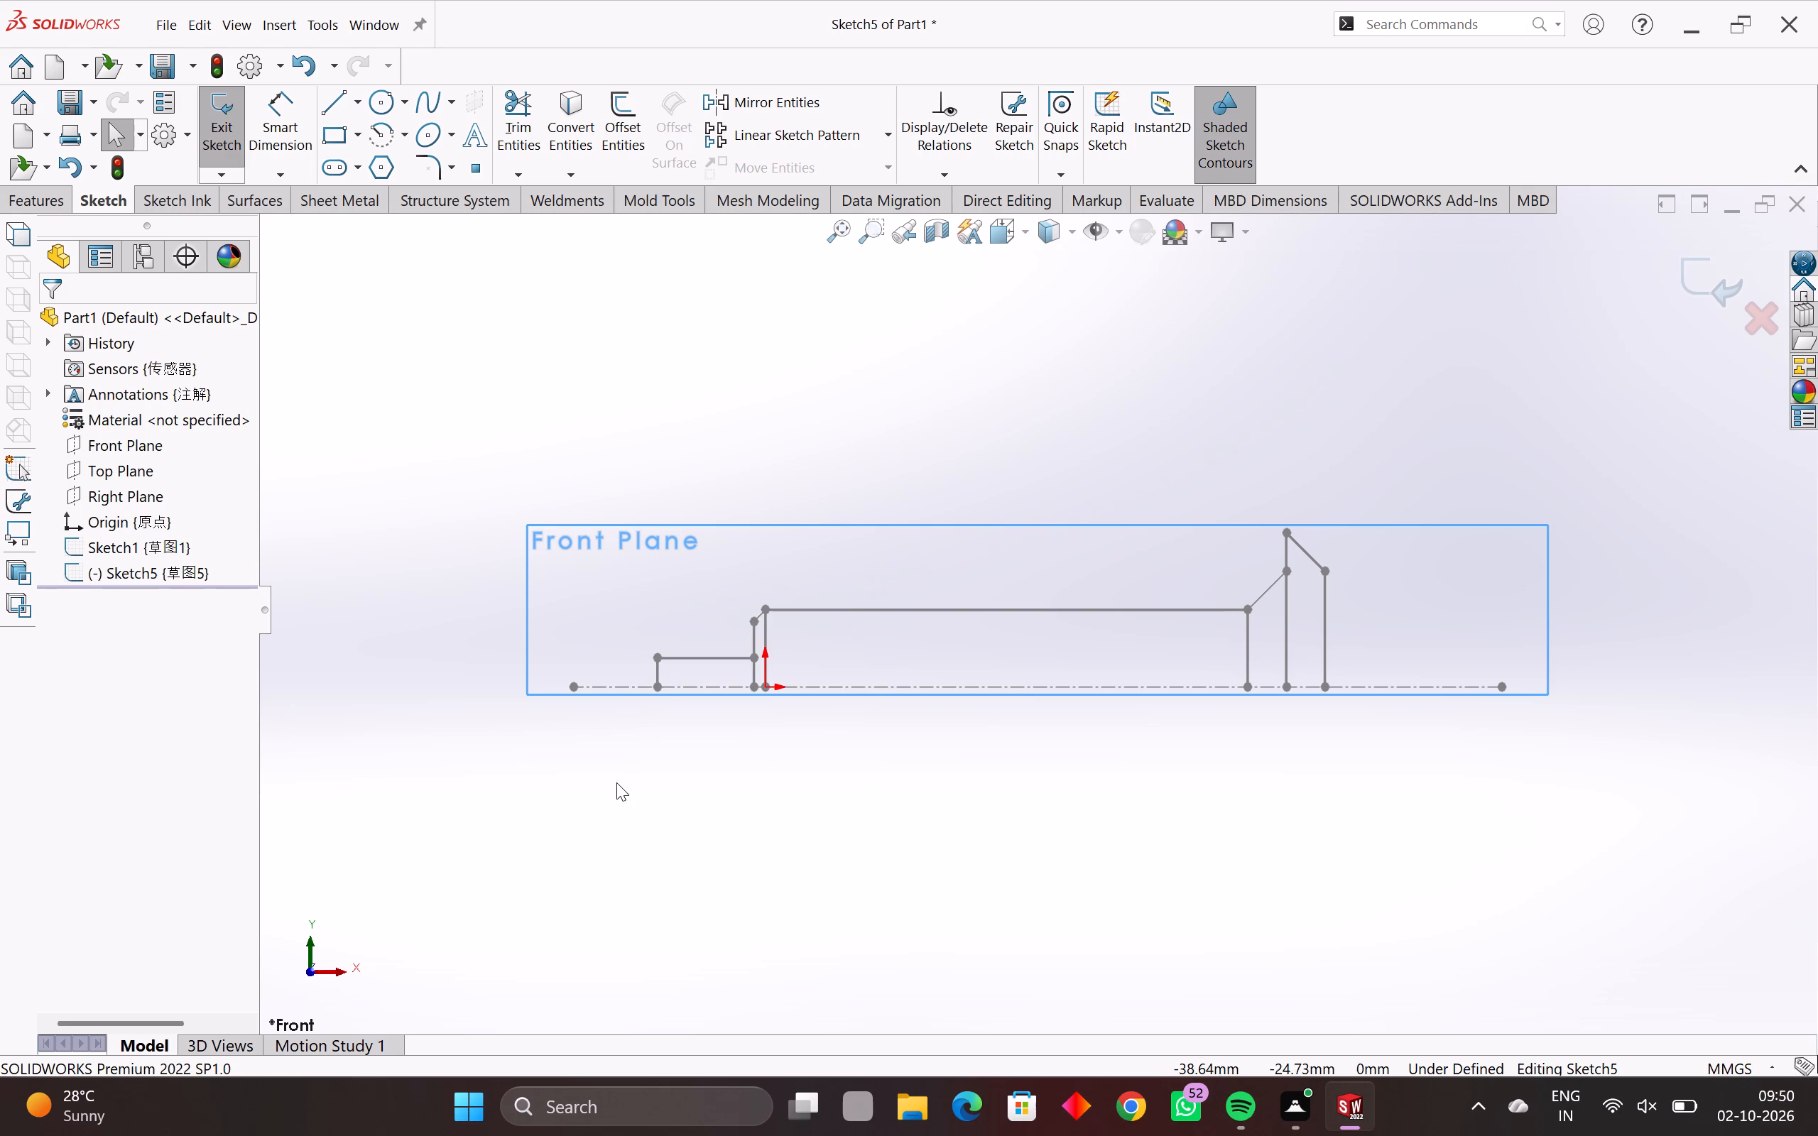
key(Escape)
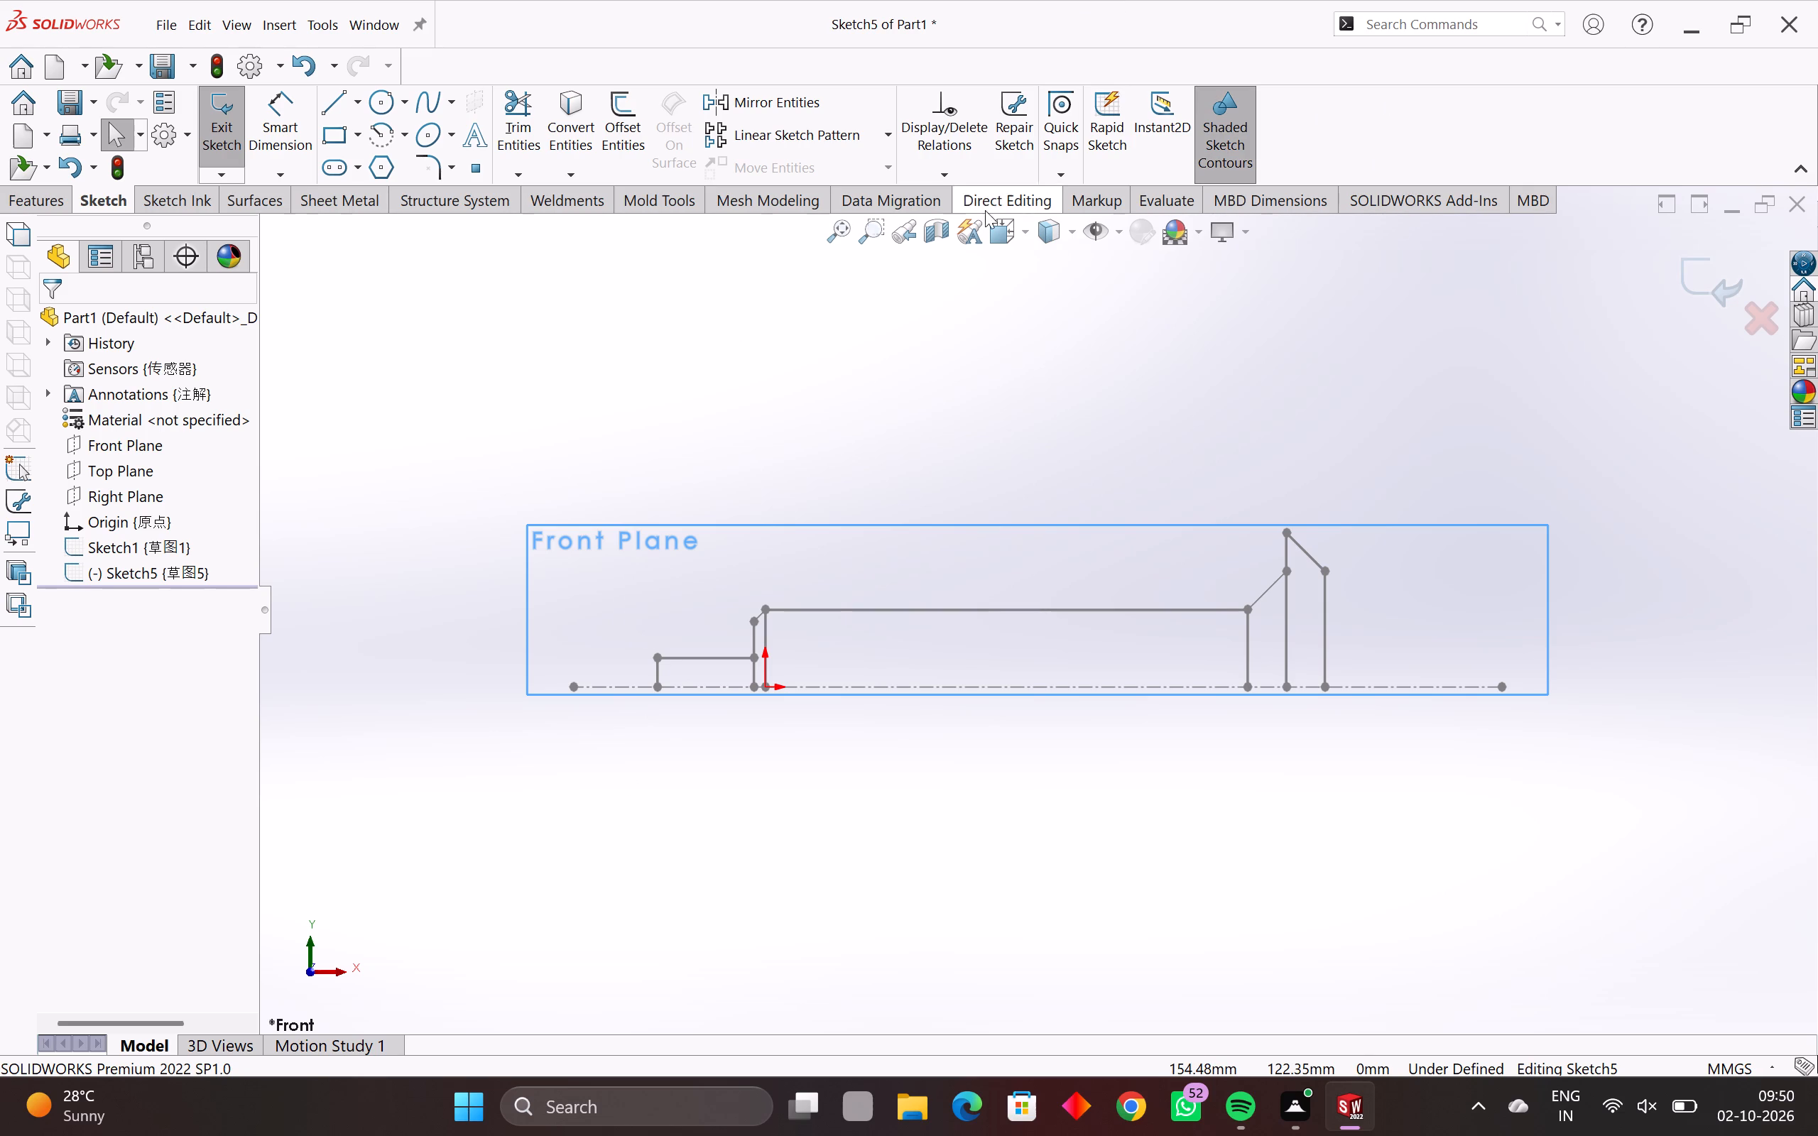
Examine the half-profile up close, from the short step and long horizontal line to the tapered end.
click(844, 236)
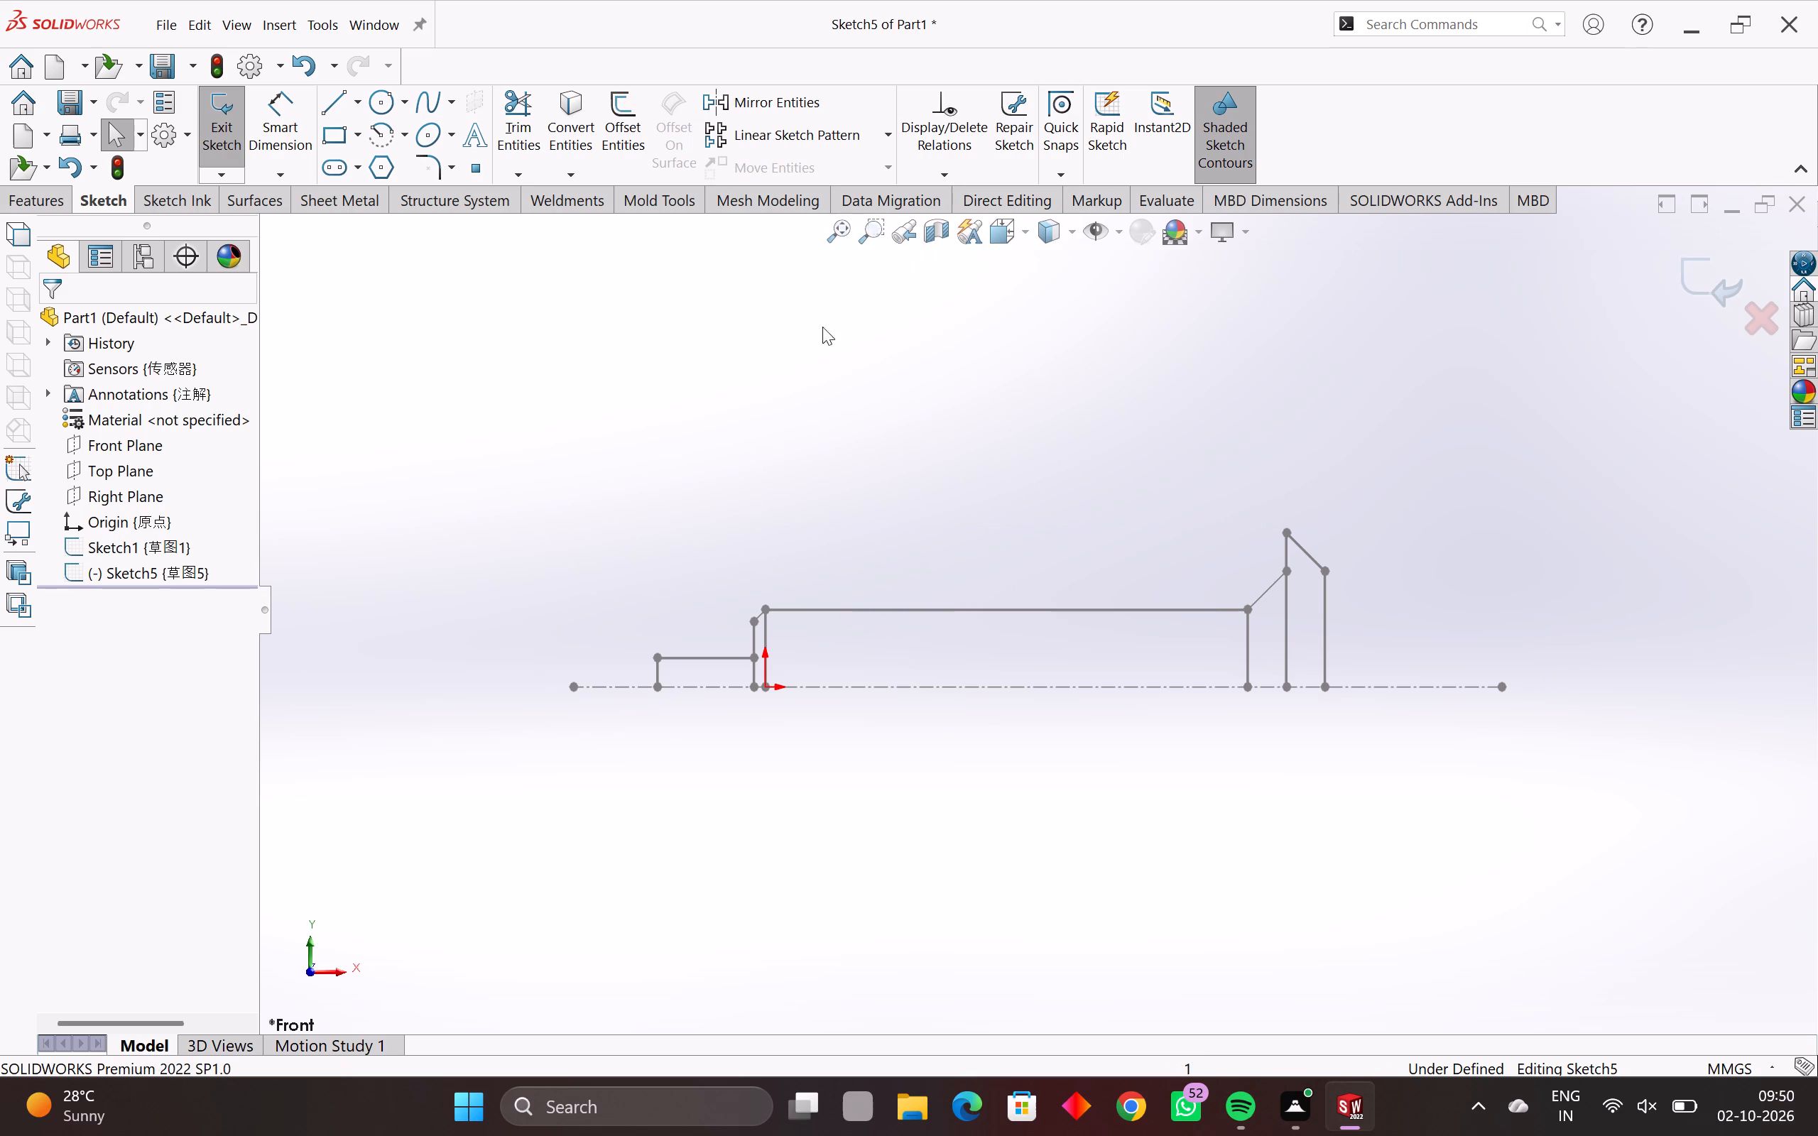
click(869, 227)
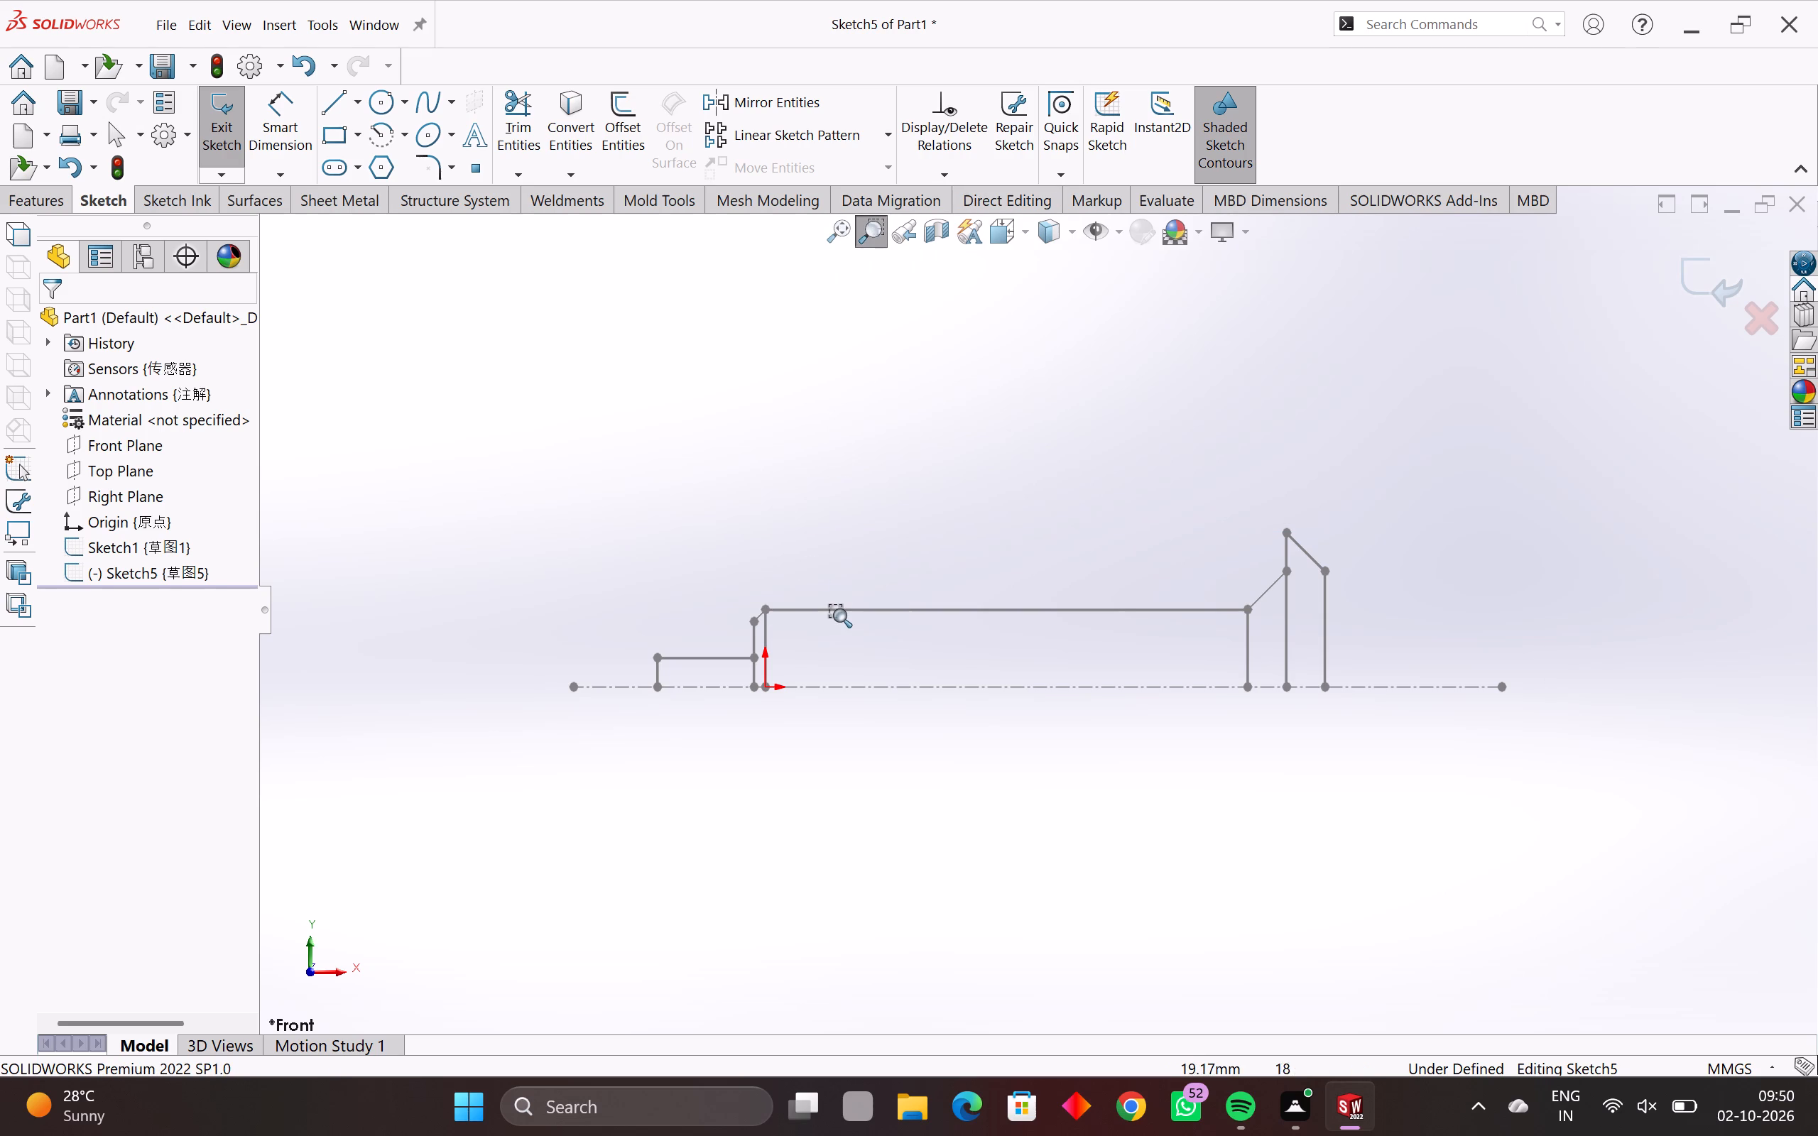
click(839, 614)
scroll(839, 614, up, 7)
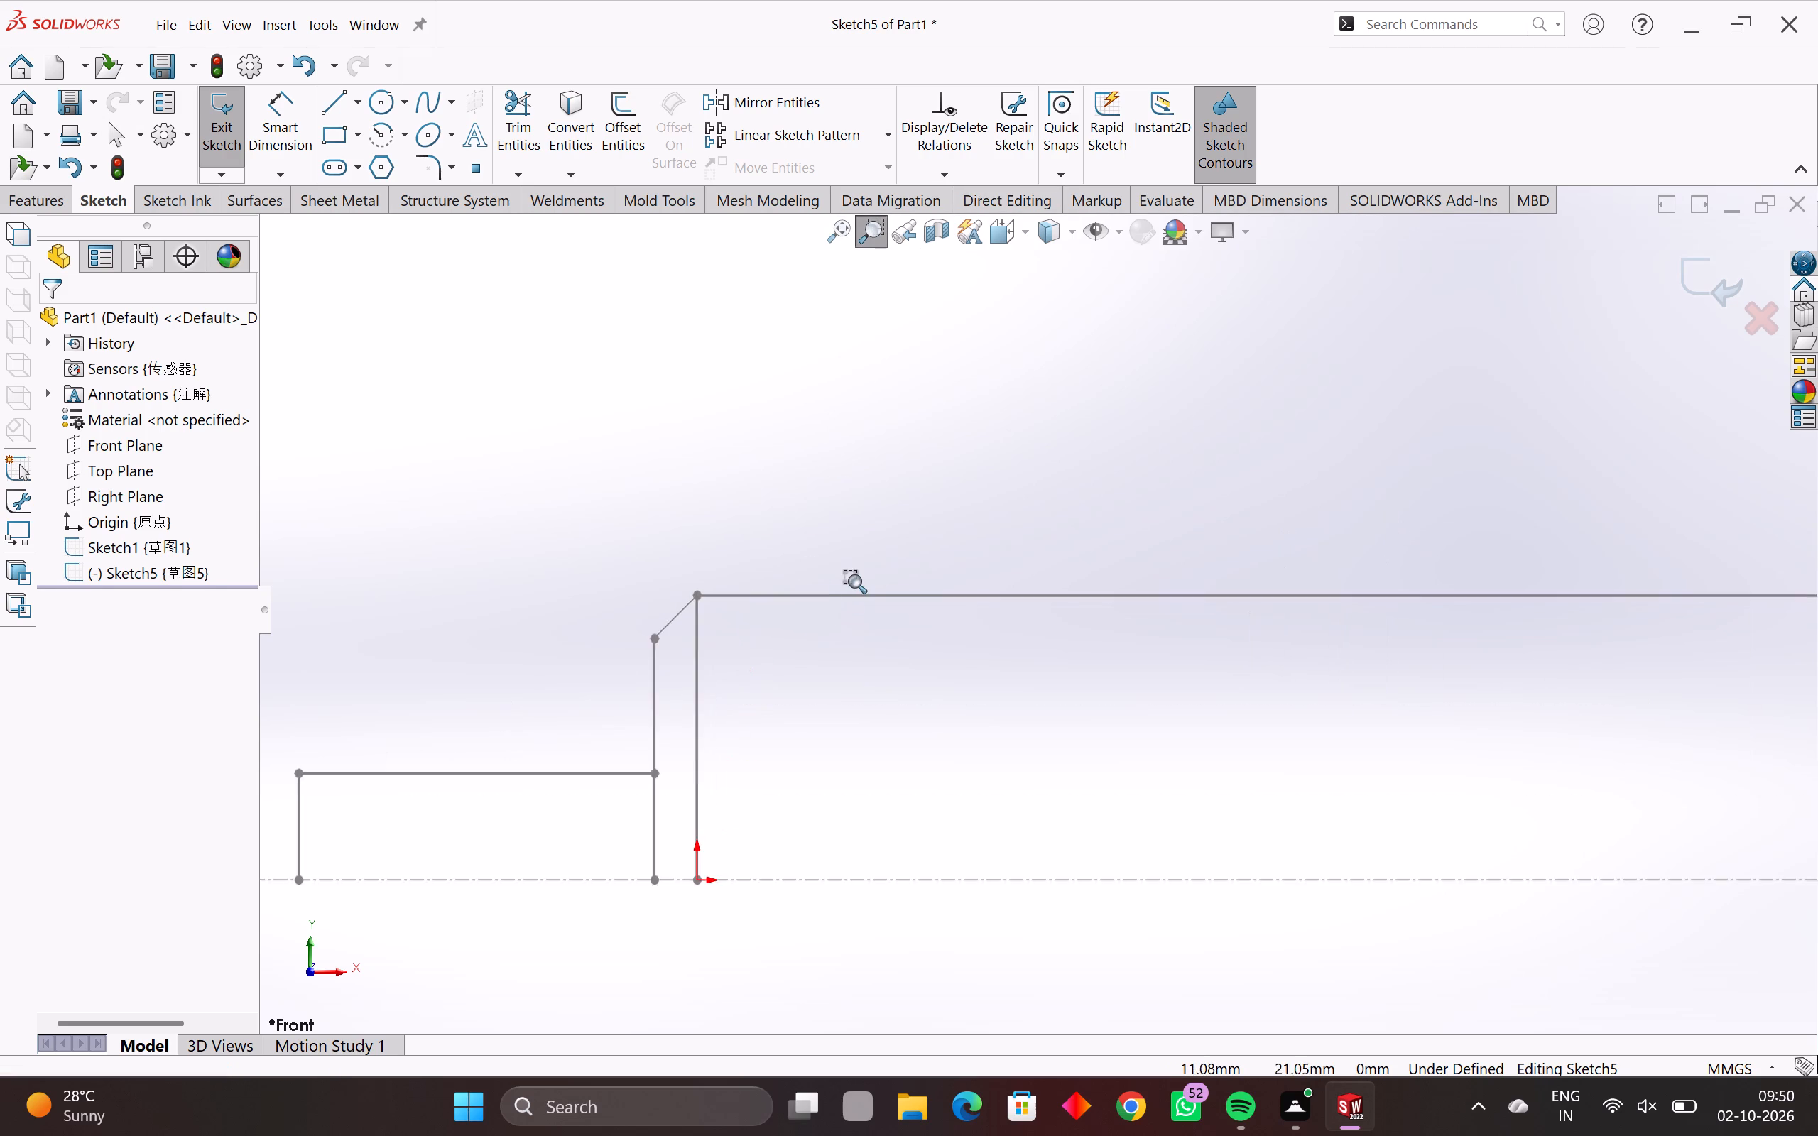
scroll(854, 581, down, 1)
scroll(854, 581, up, 12)
scroll(821, 645, up, 4)
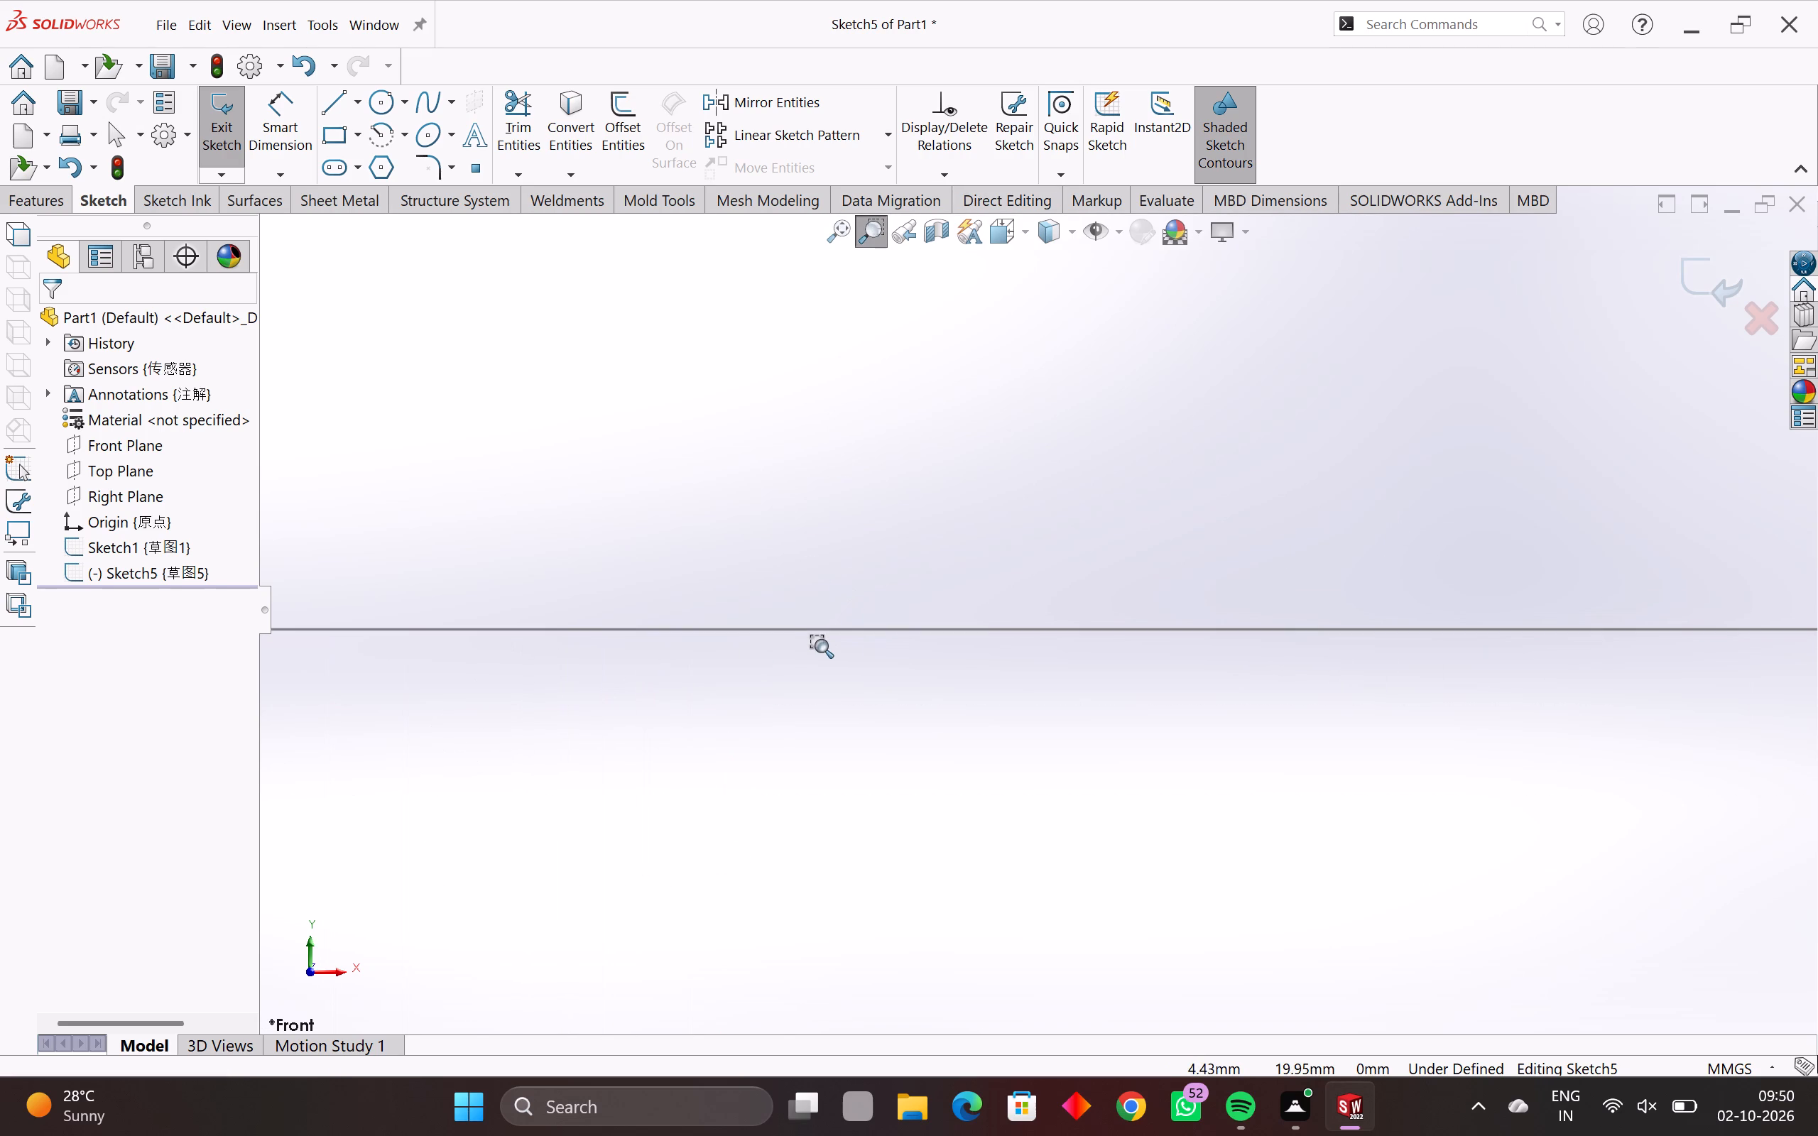
scroll(821, 645, down, 17)
scroll(1118, 693, down, 1)
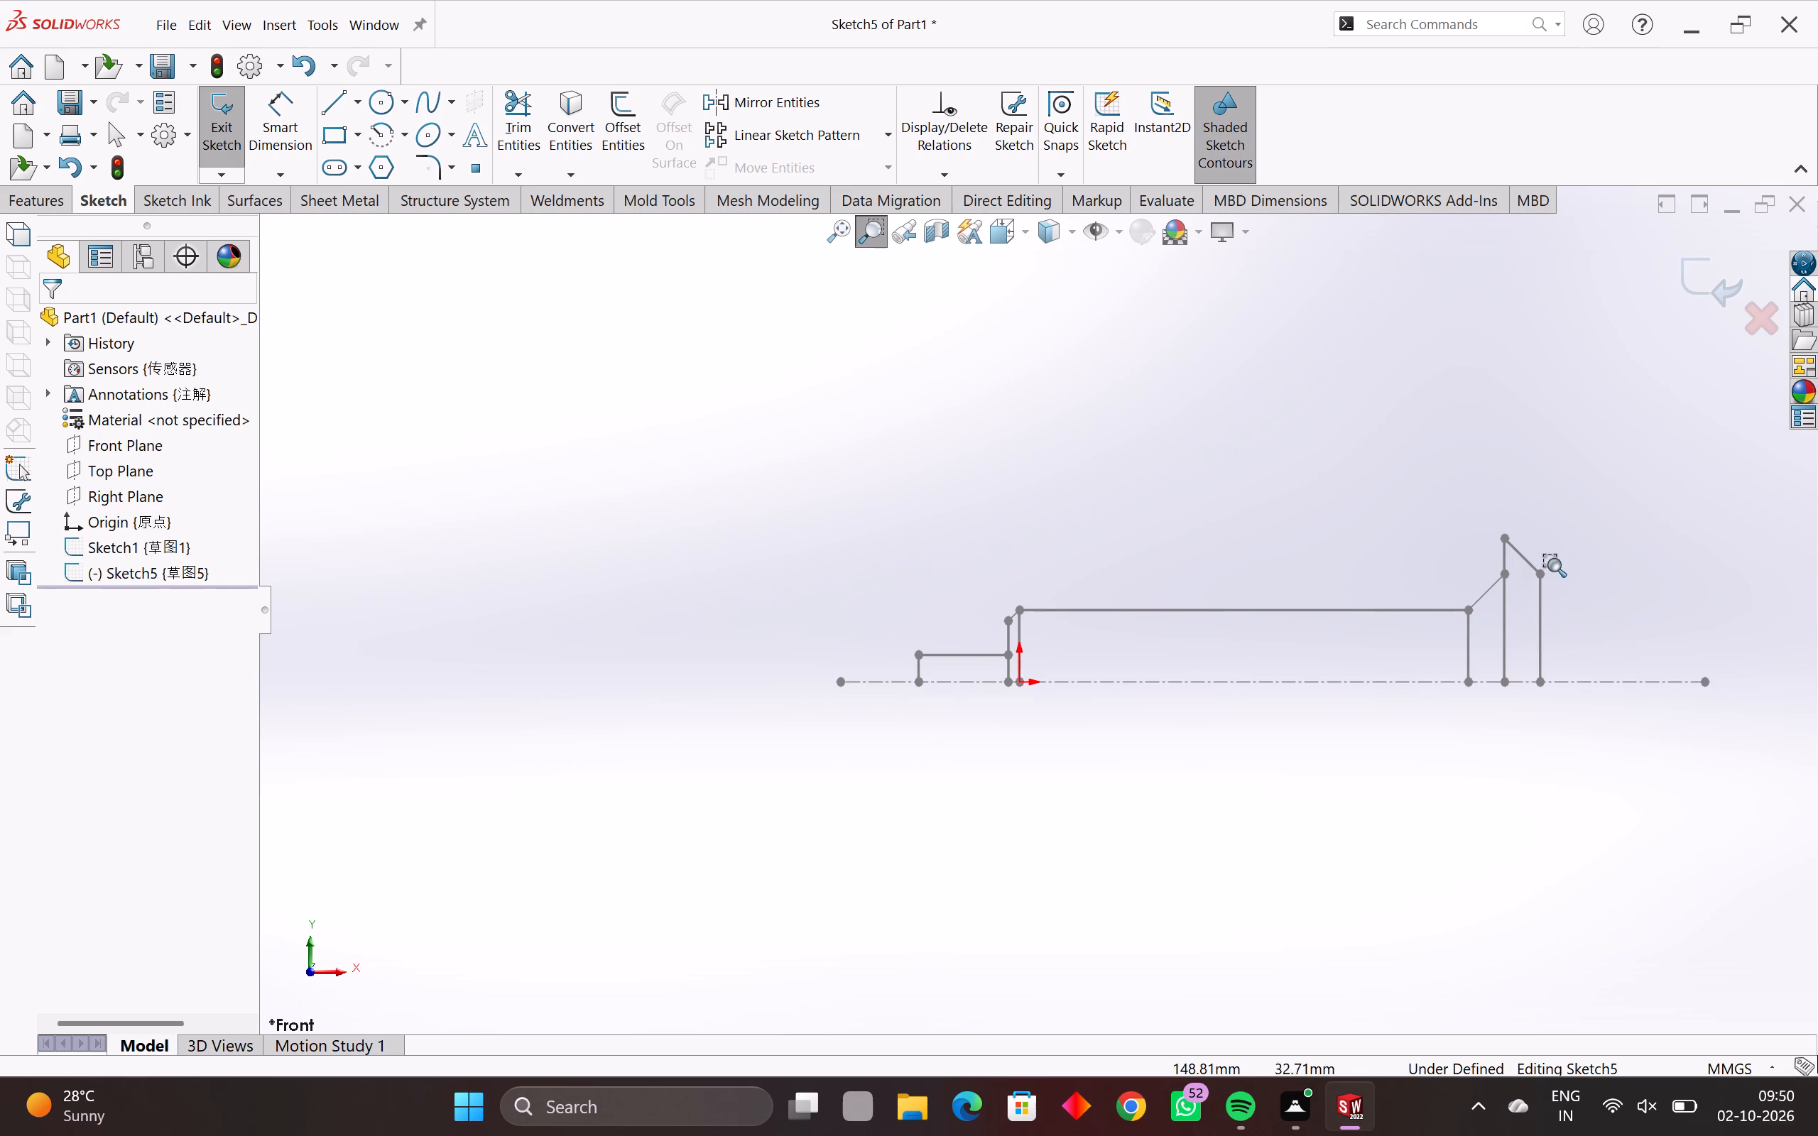
scroll(1554, 564, up, 3)
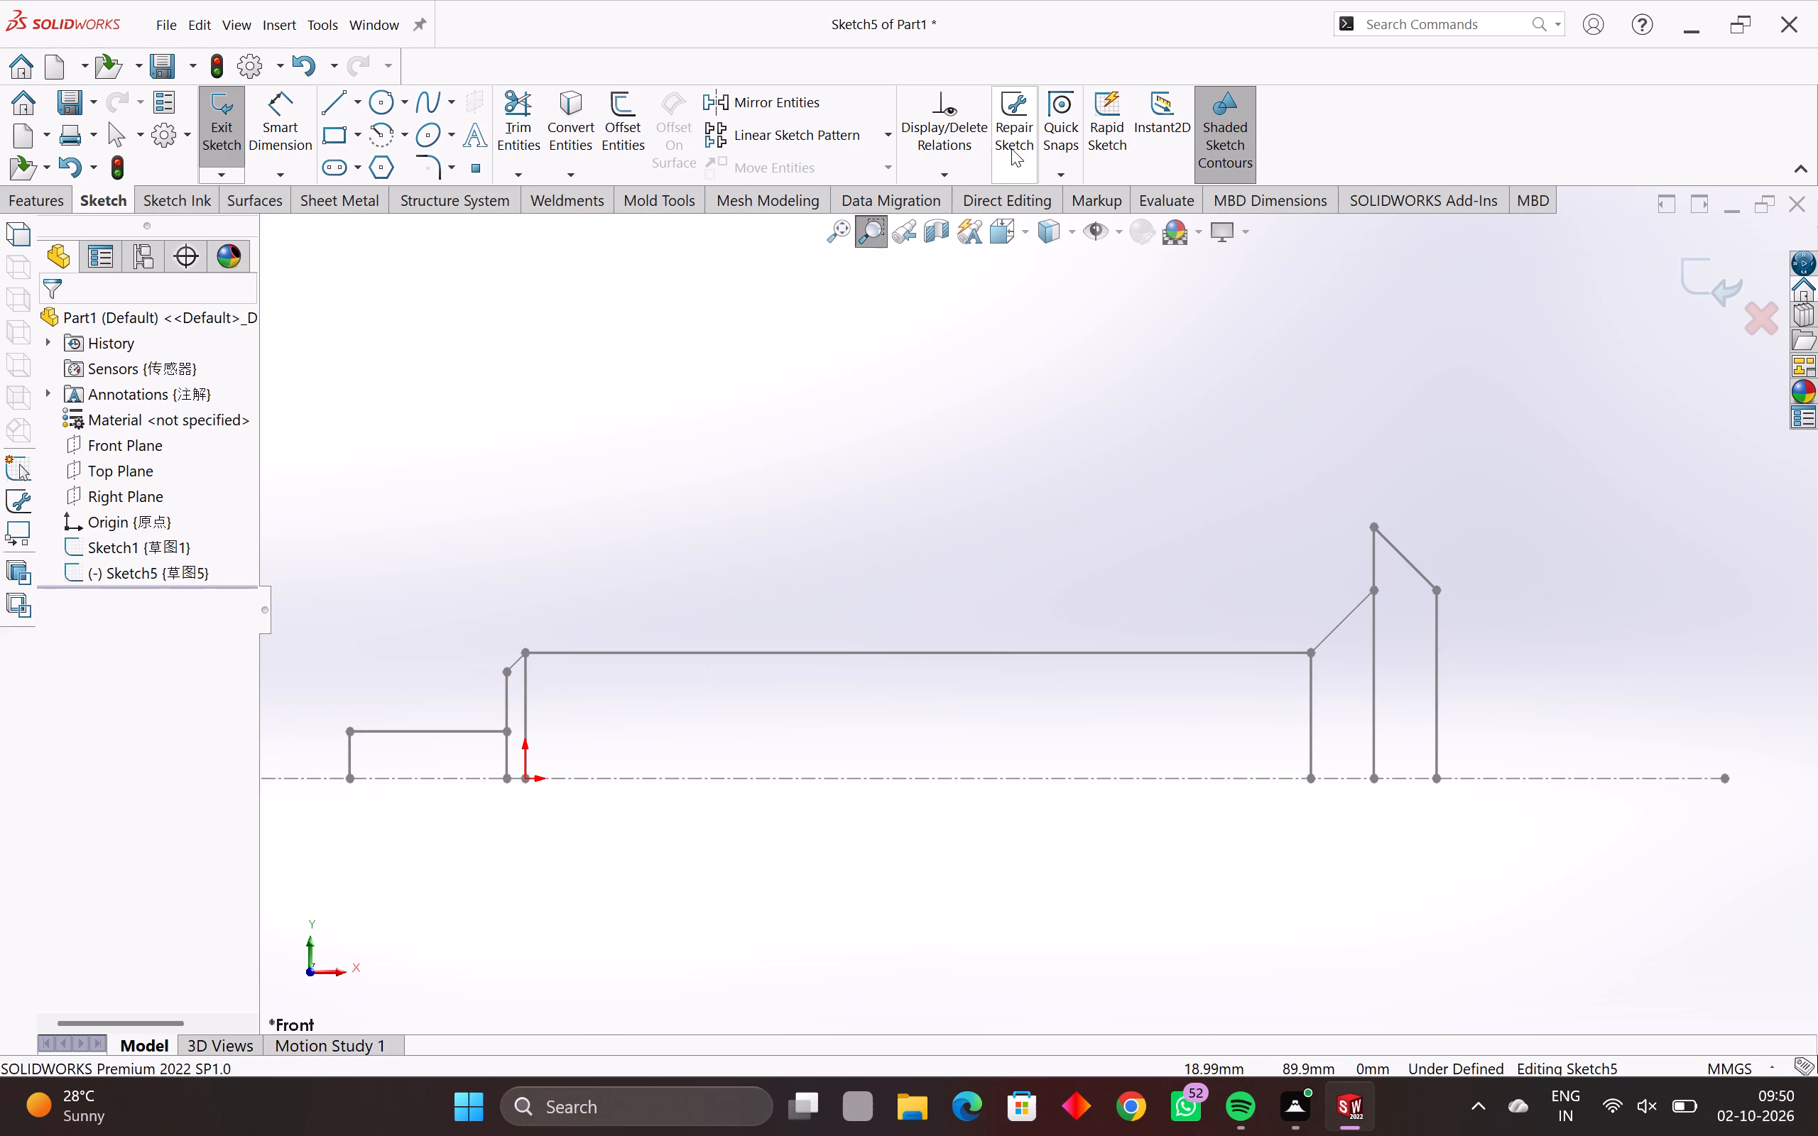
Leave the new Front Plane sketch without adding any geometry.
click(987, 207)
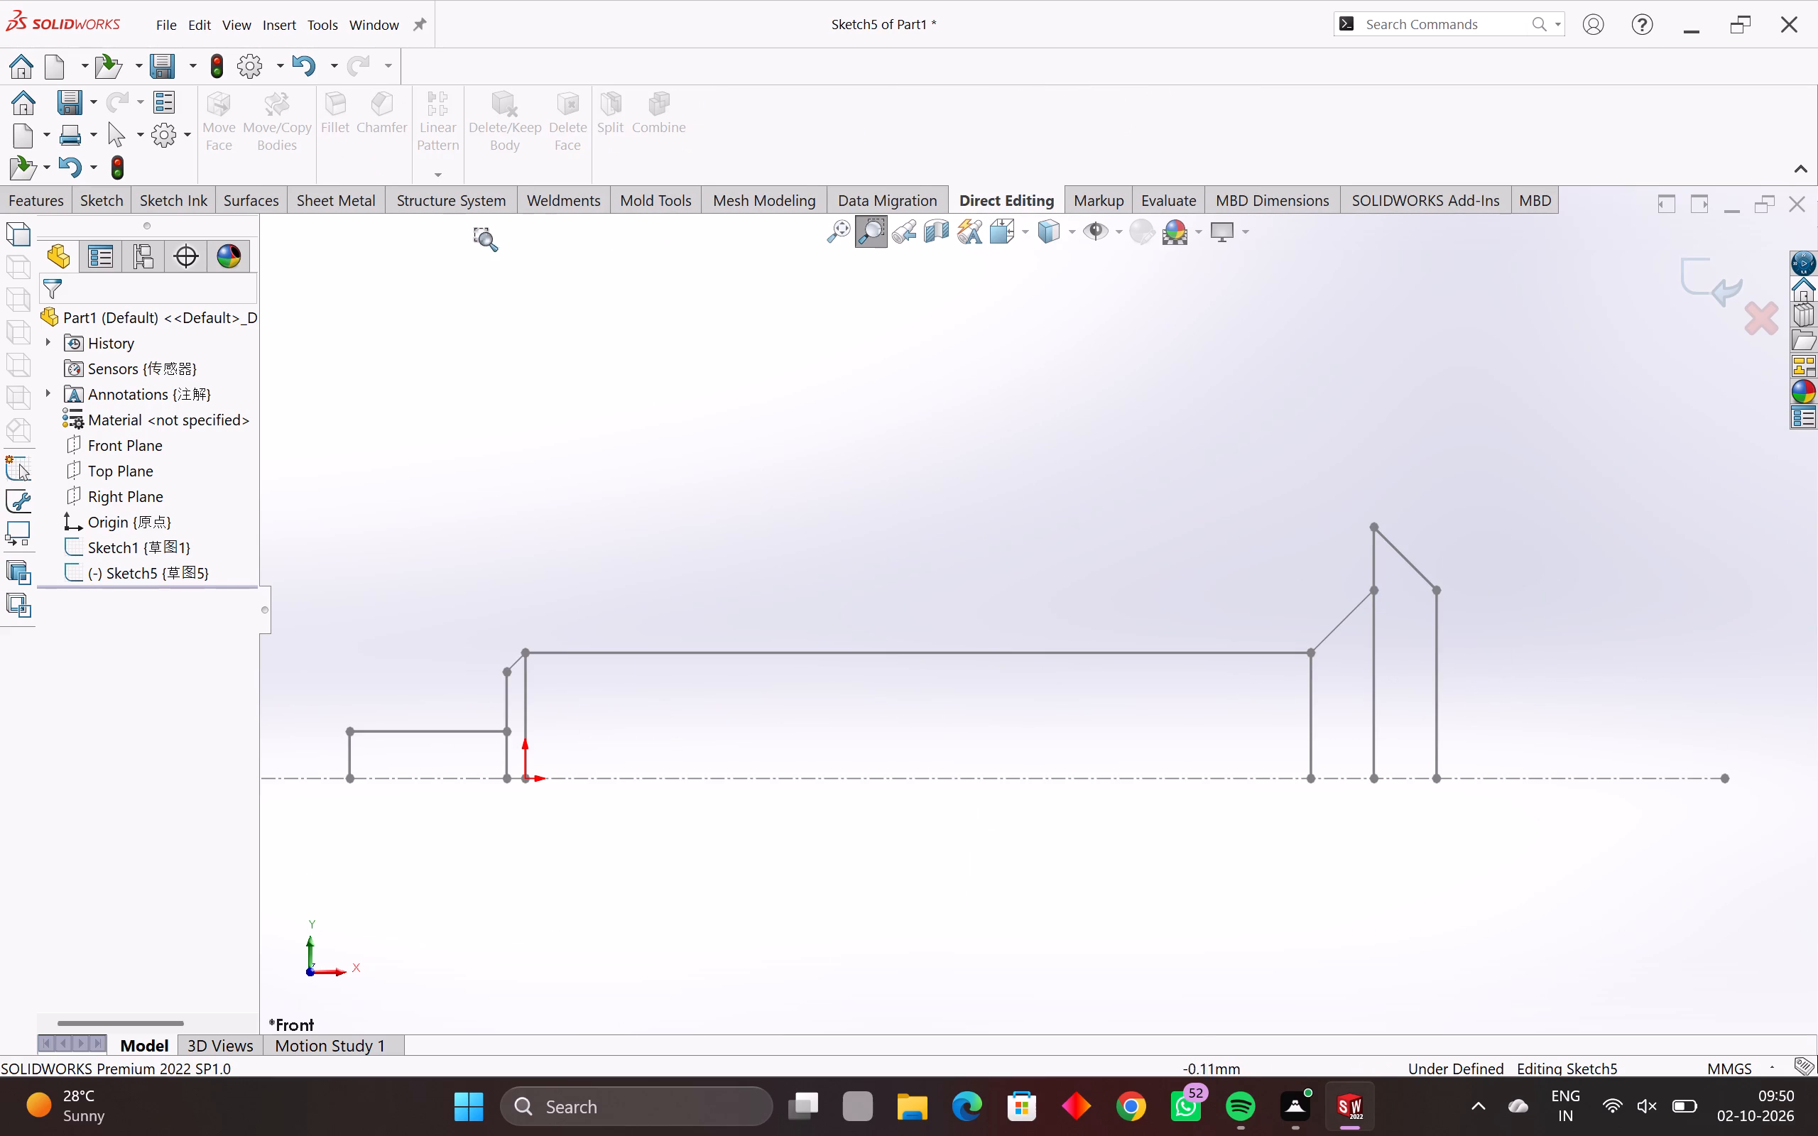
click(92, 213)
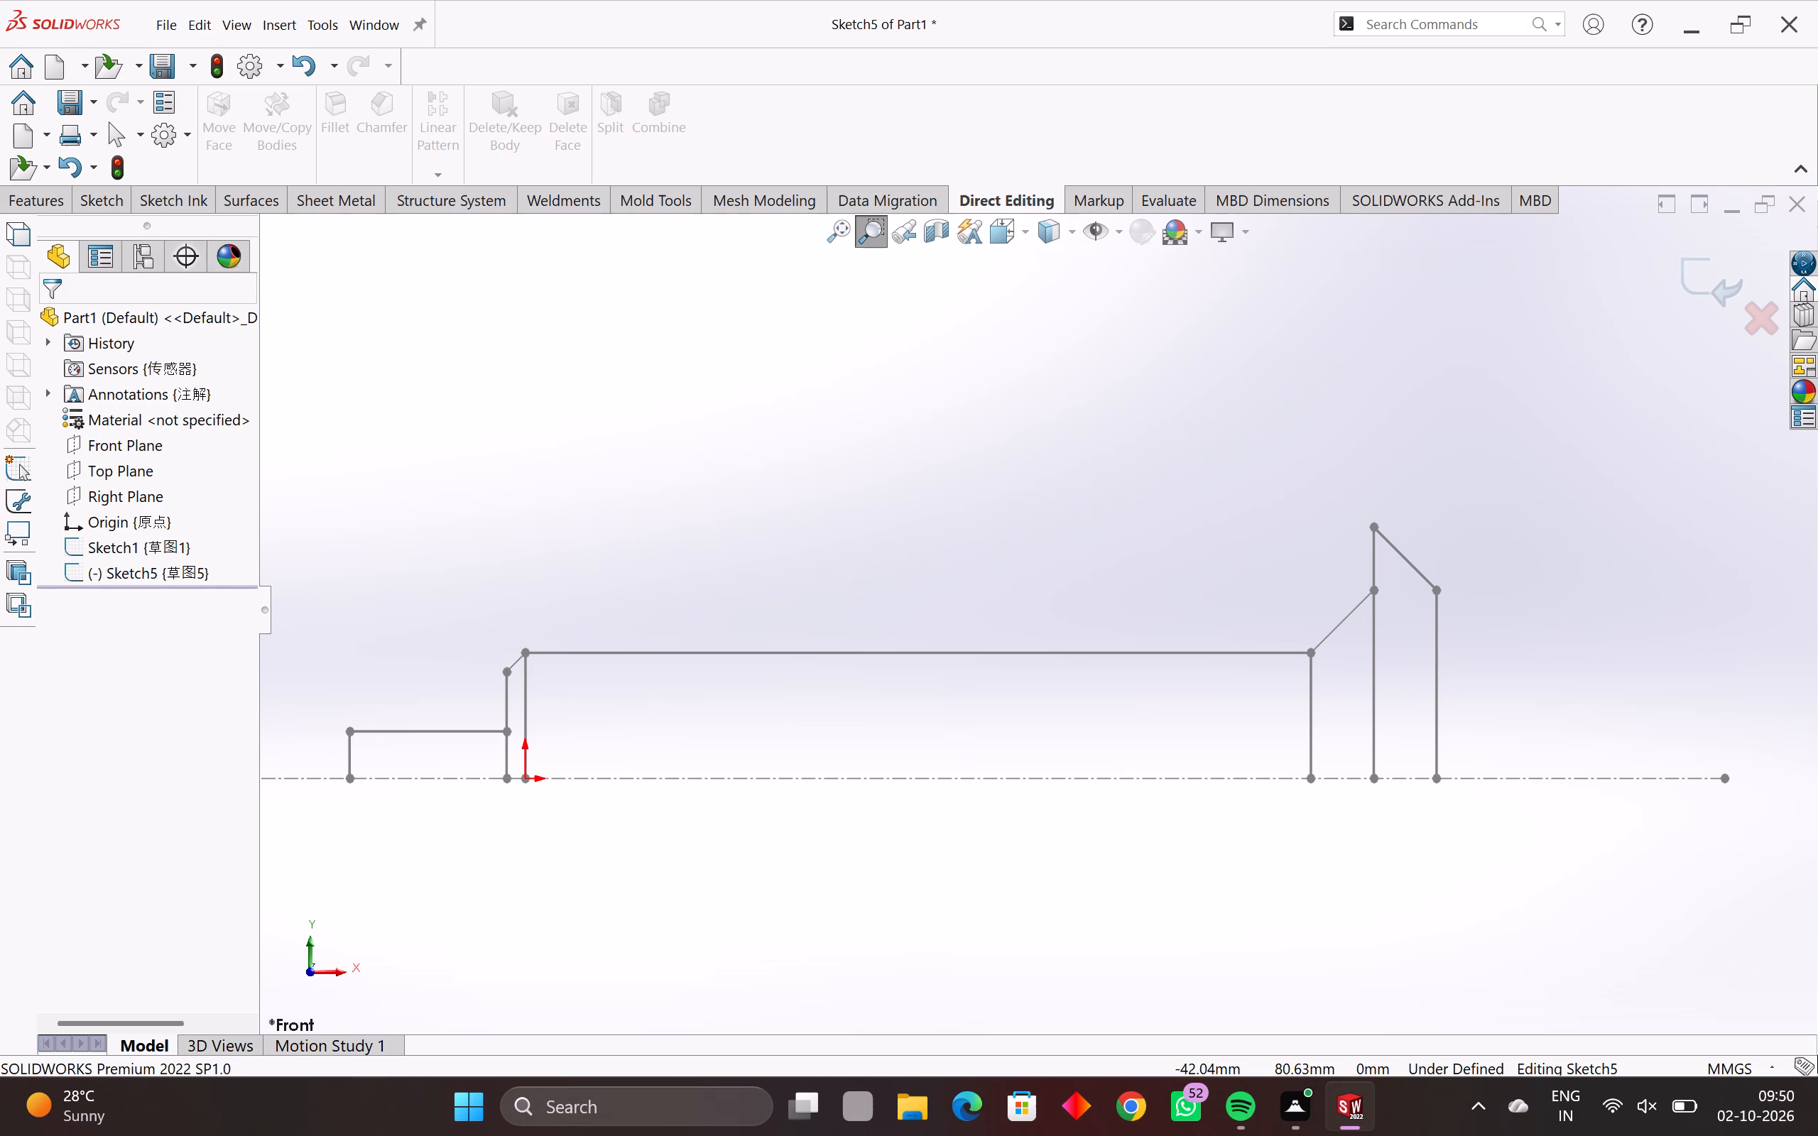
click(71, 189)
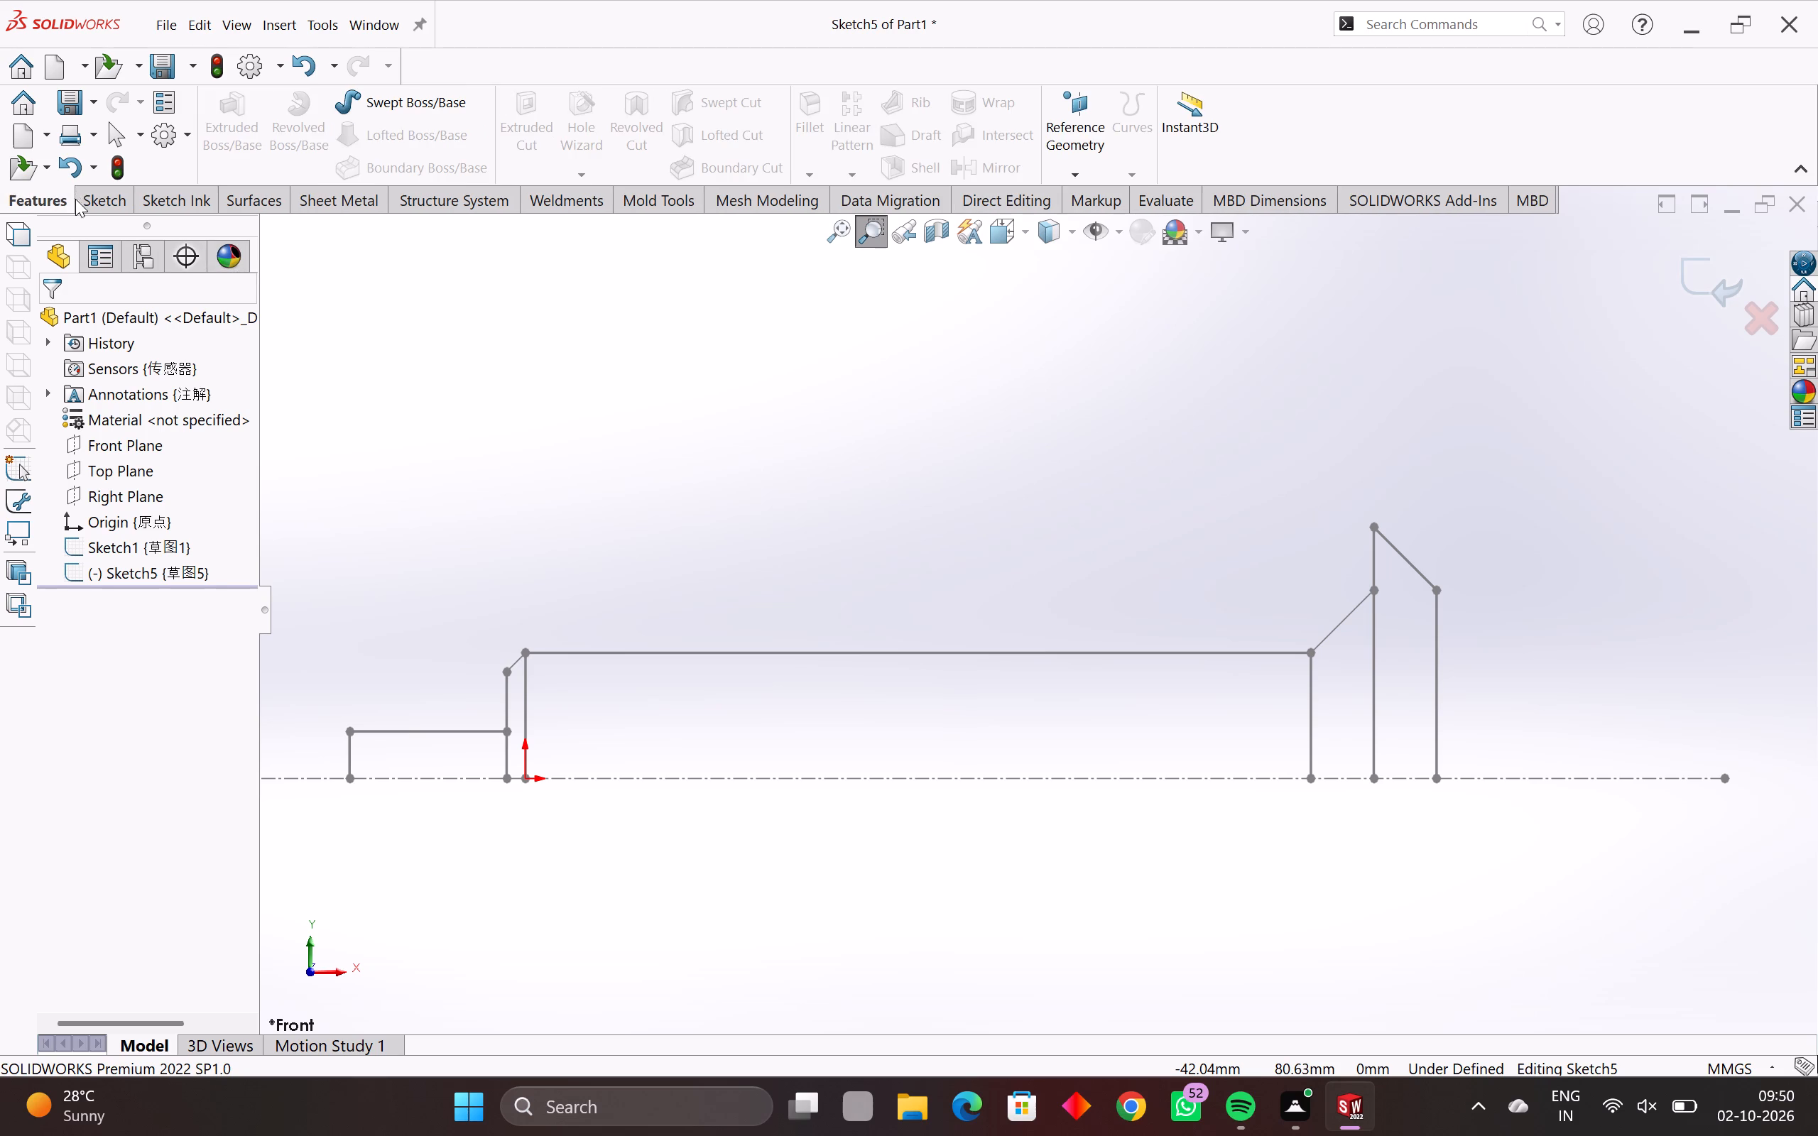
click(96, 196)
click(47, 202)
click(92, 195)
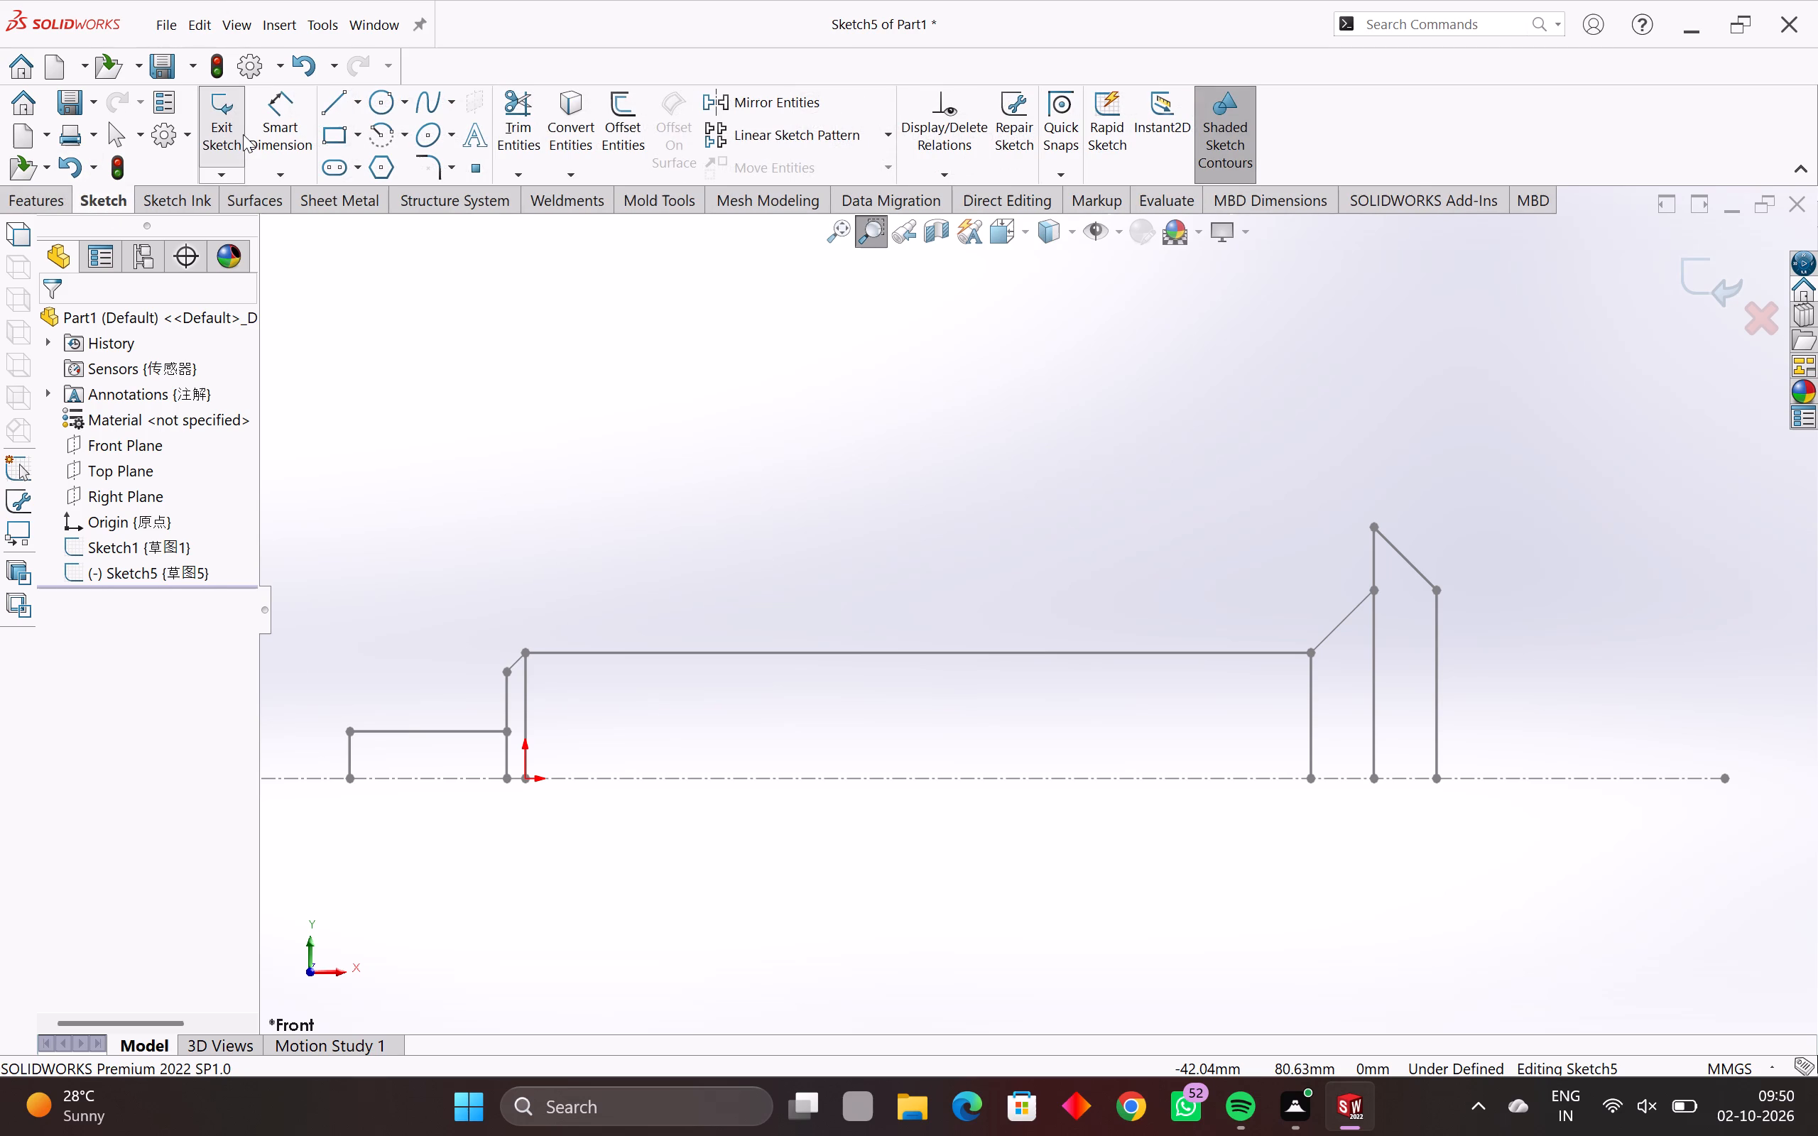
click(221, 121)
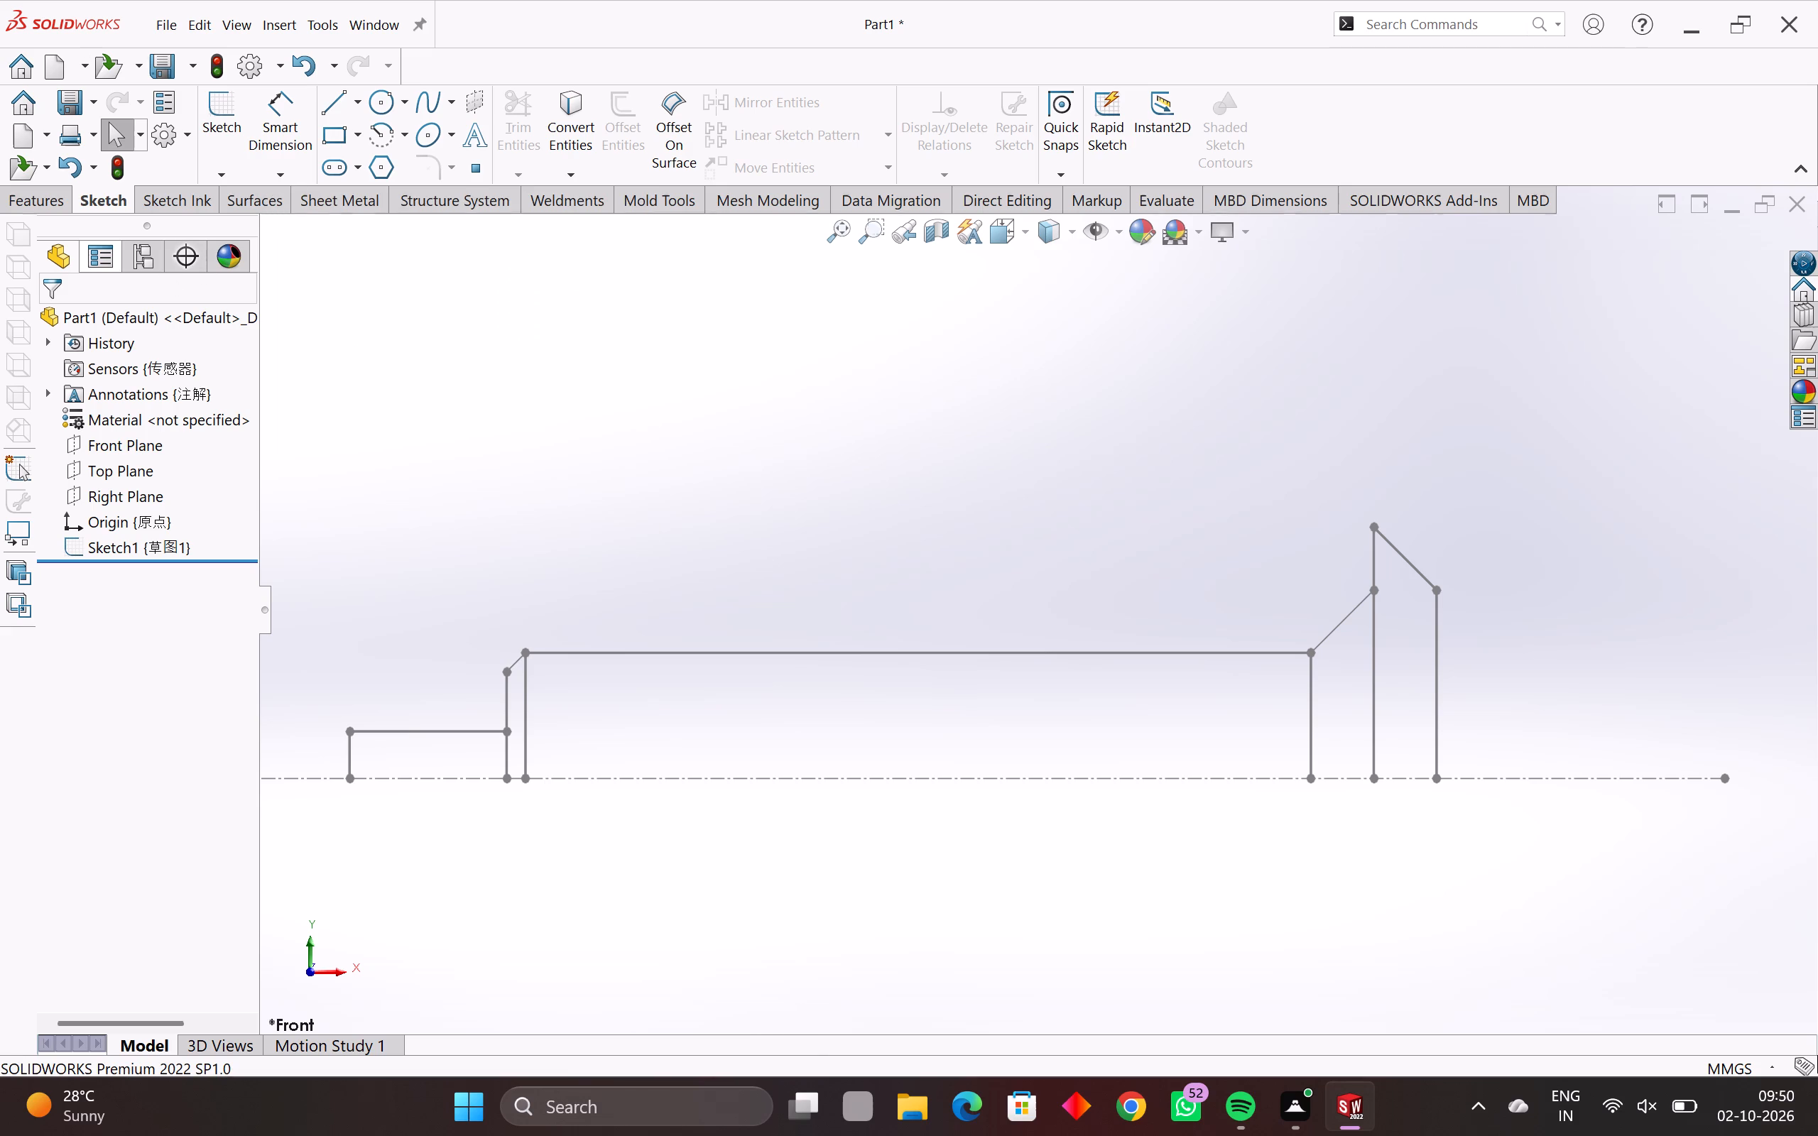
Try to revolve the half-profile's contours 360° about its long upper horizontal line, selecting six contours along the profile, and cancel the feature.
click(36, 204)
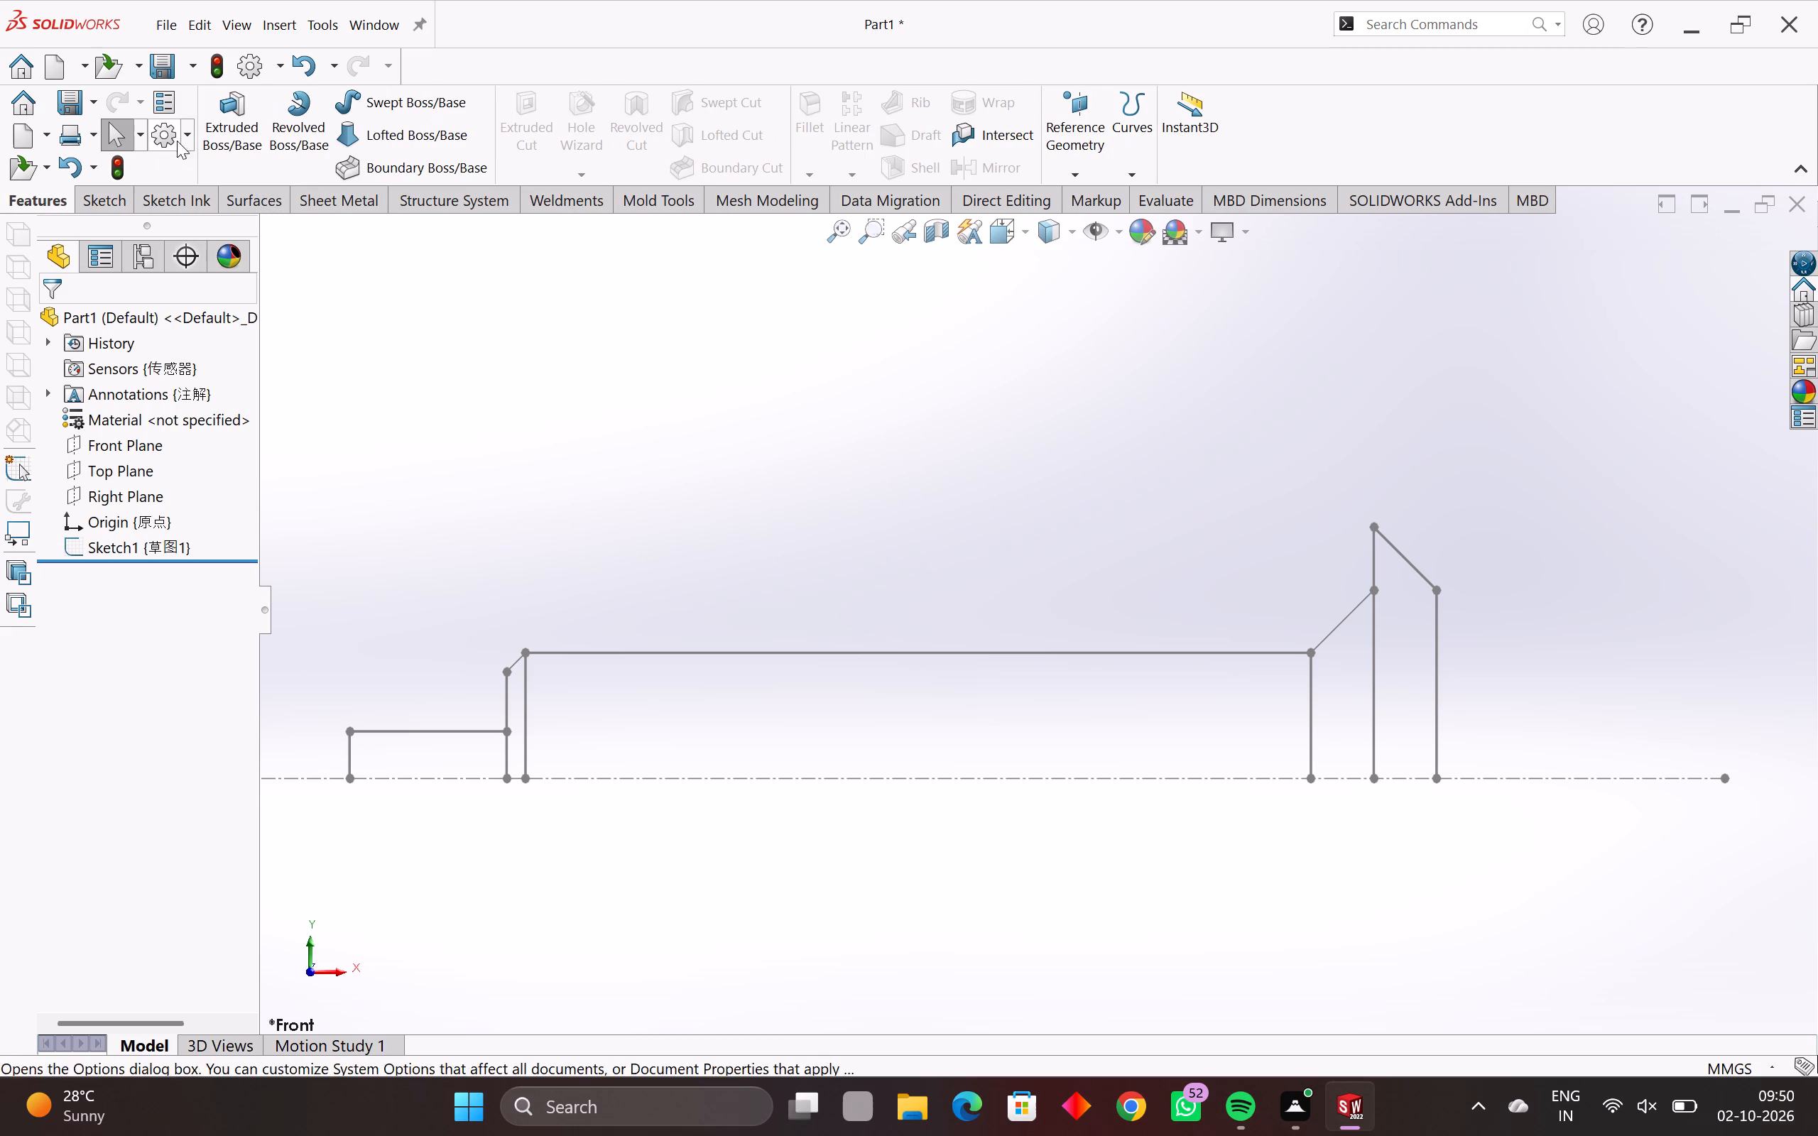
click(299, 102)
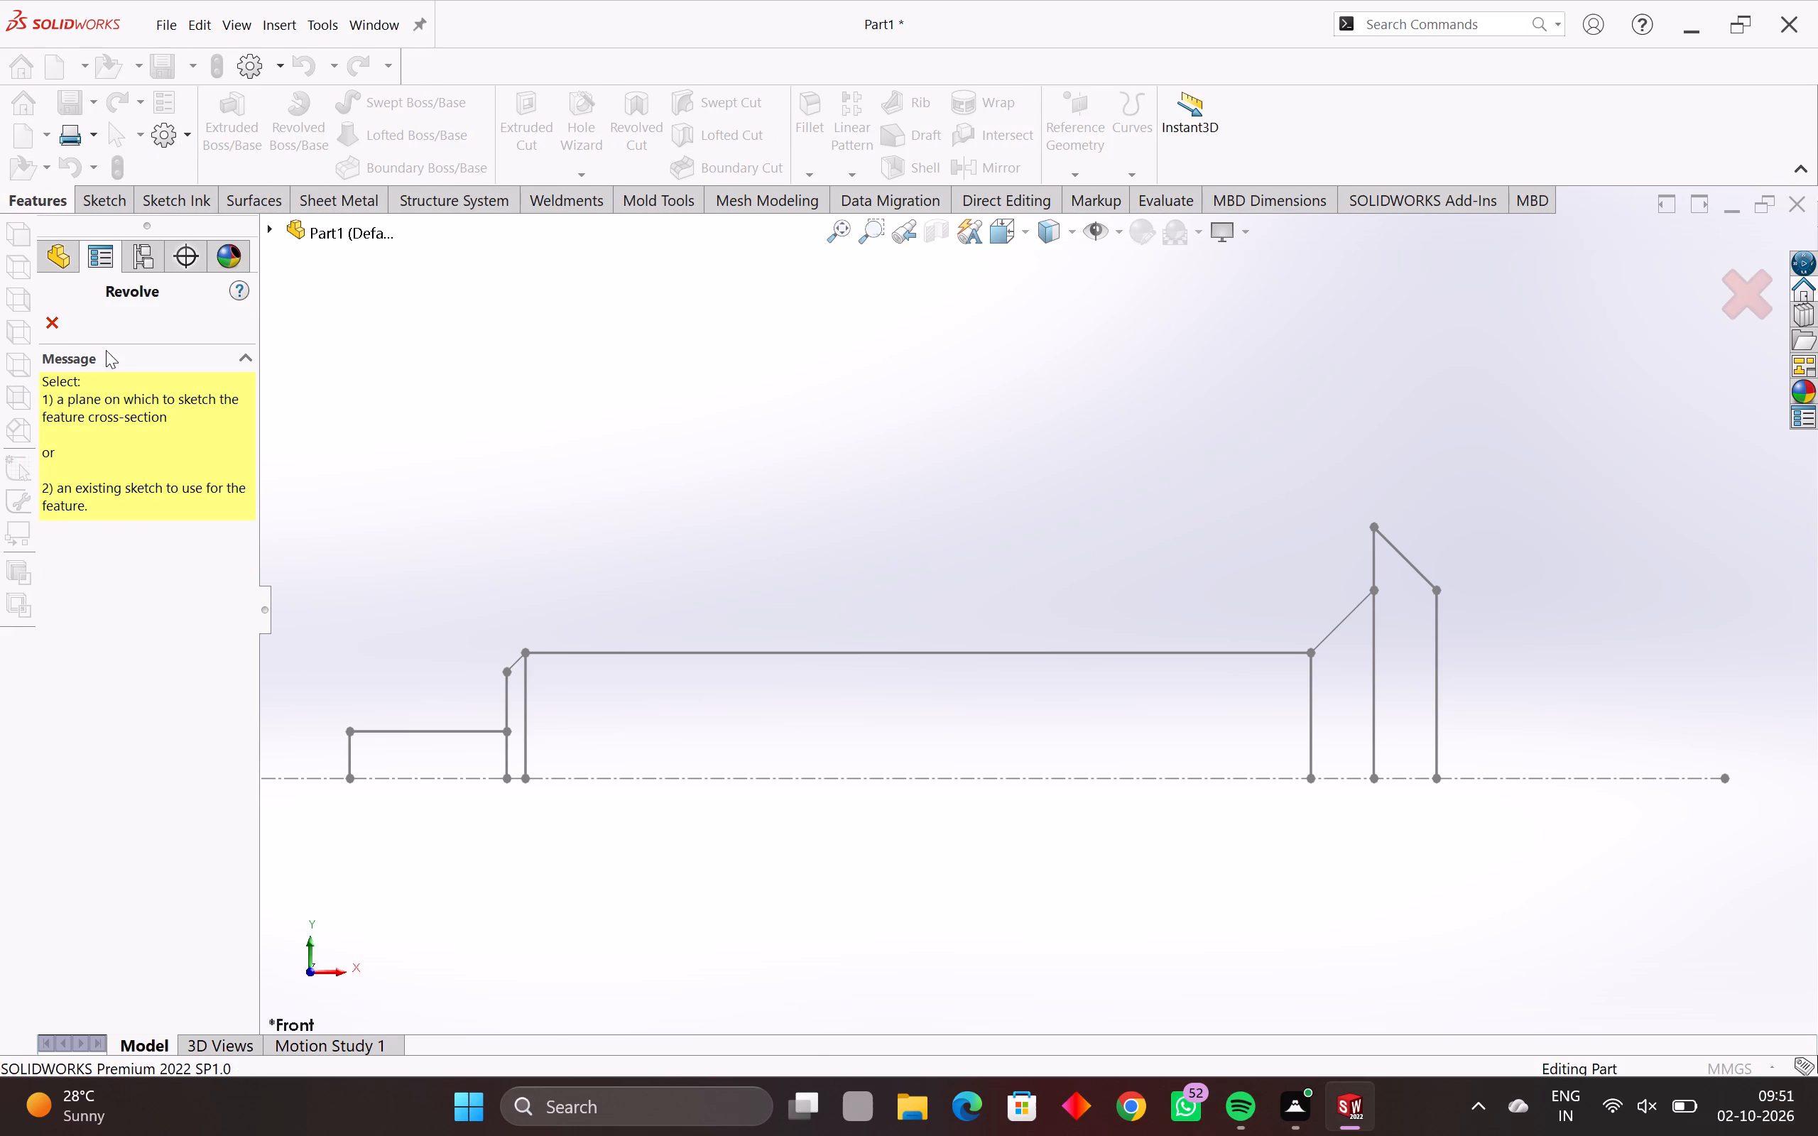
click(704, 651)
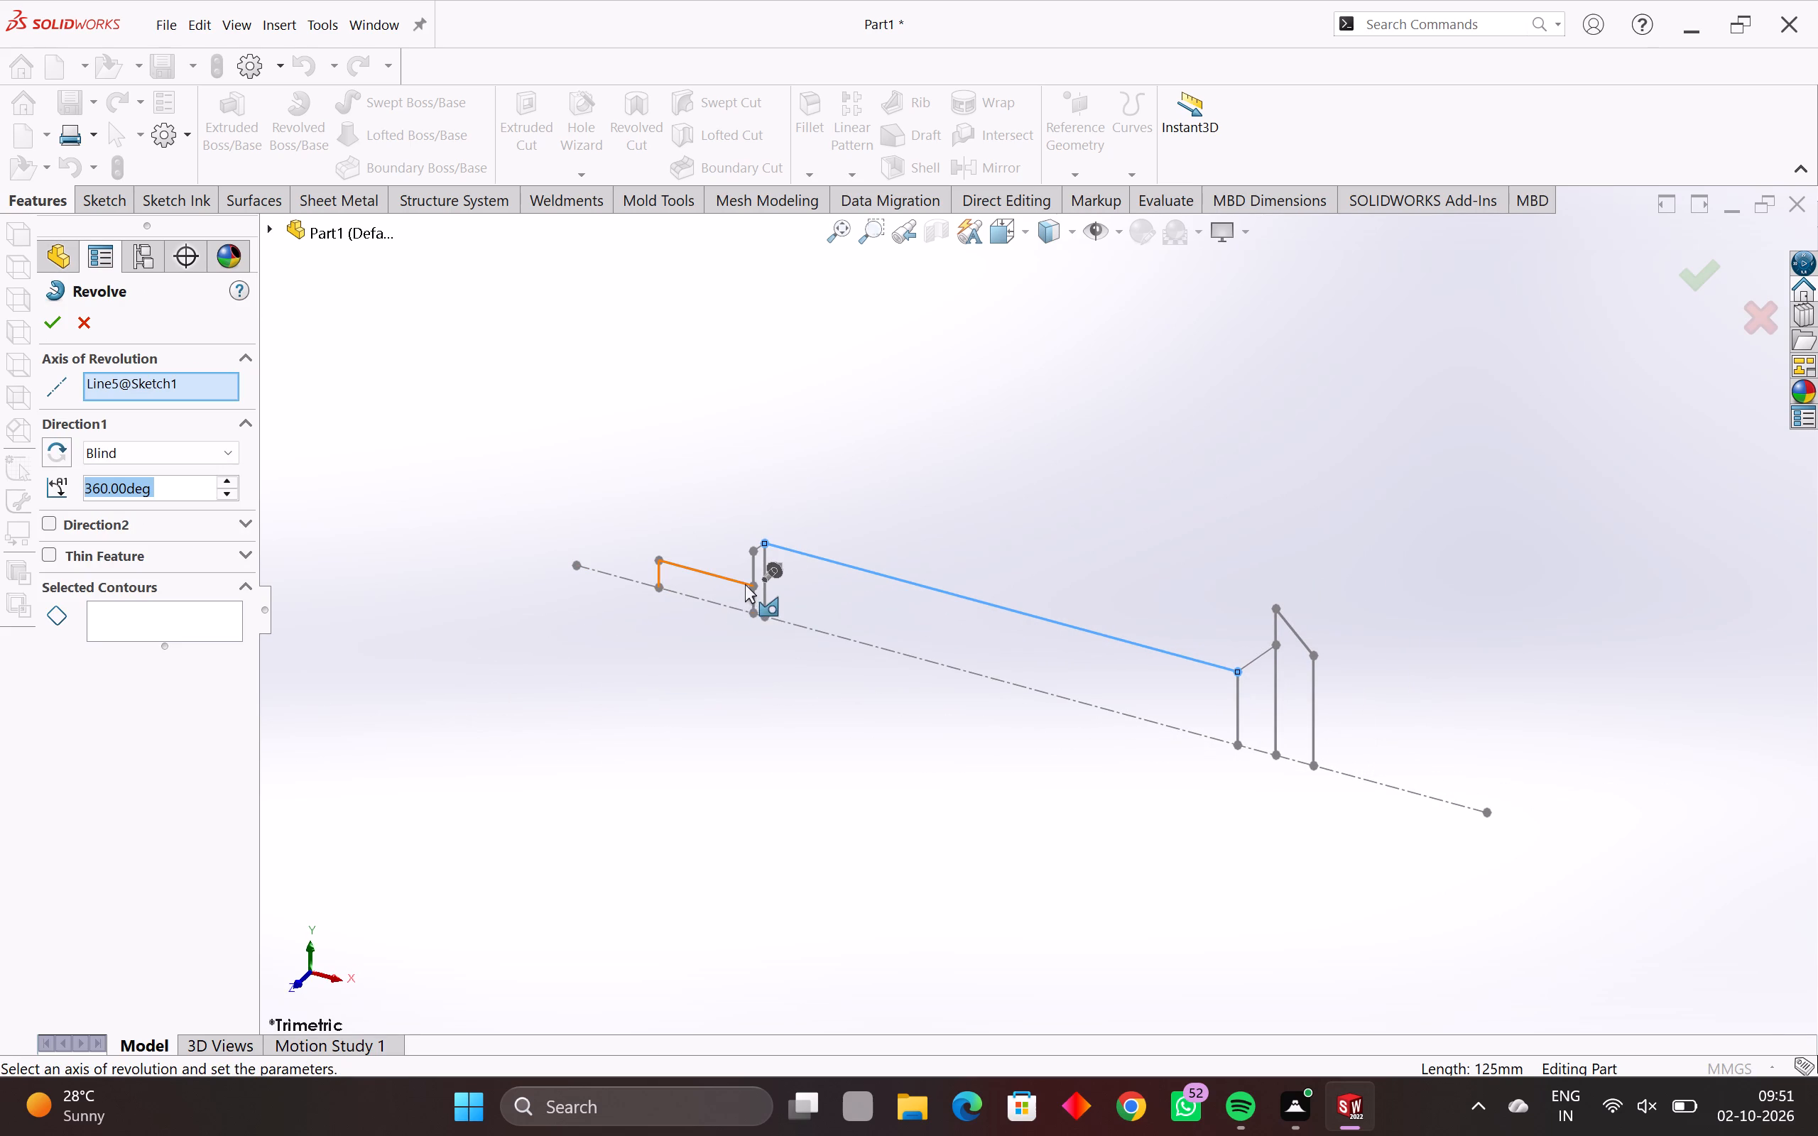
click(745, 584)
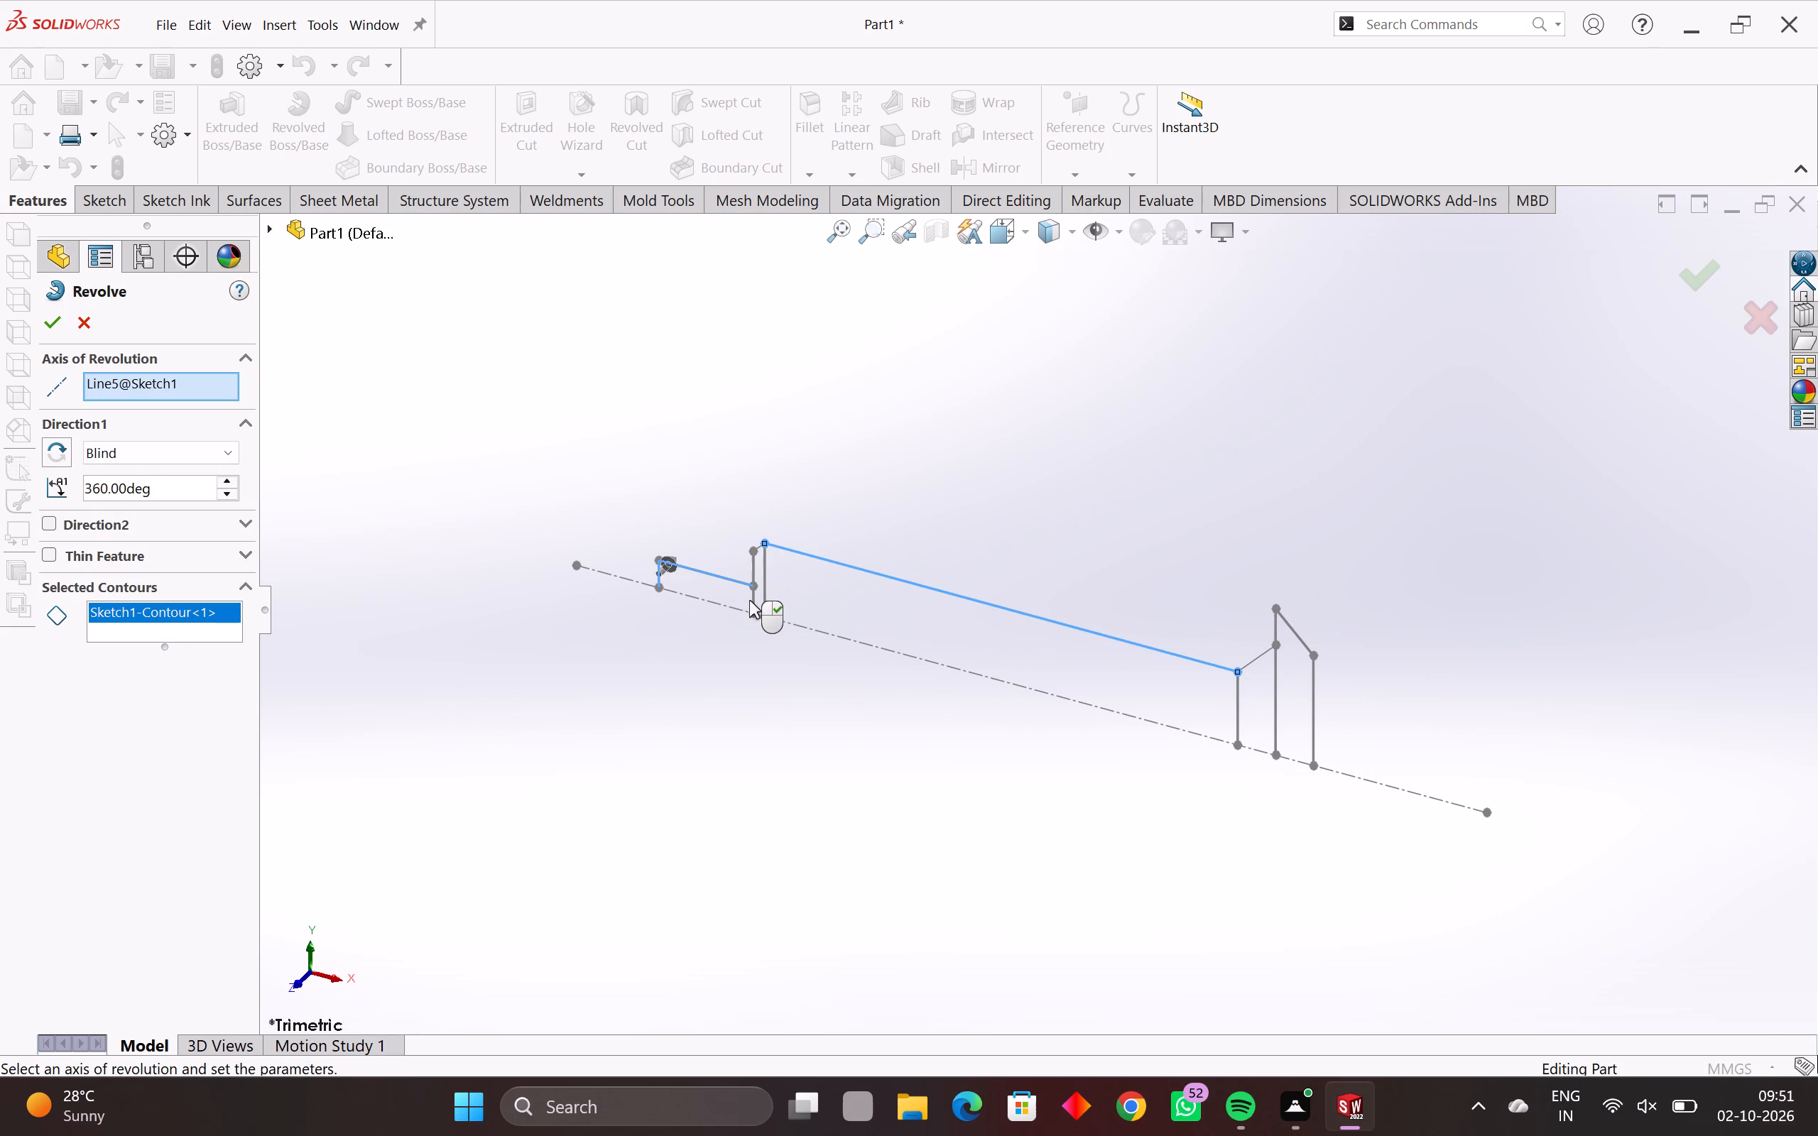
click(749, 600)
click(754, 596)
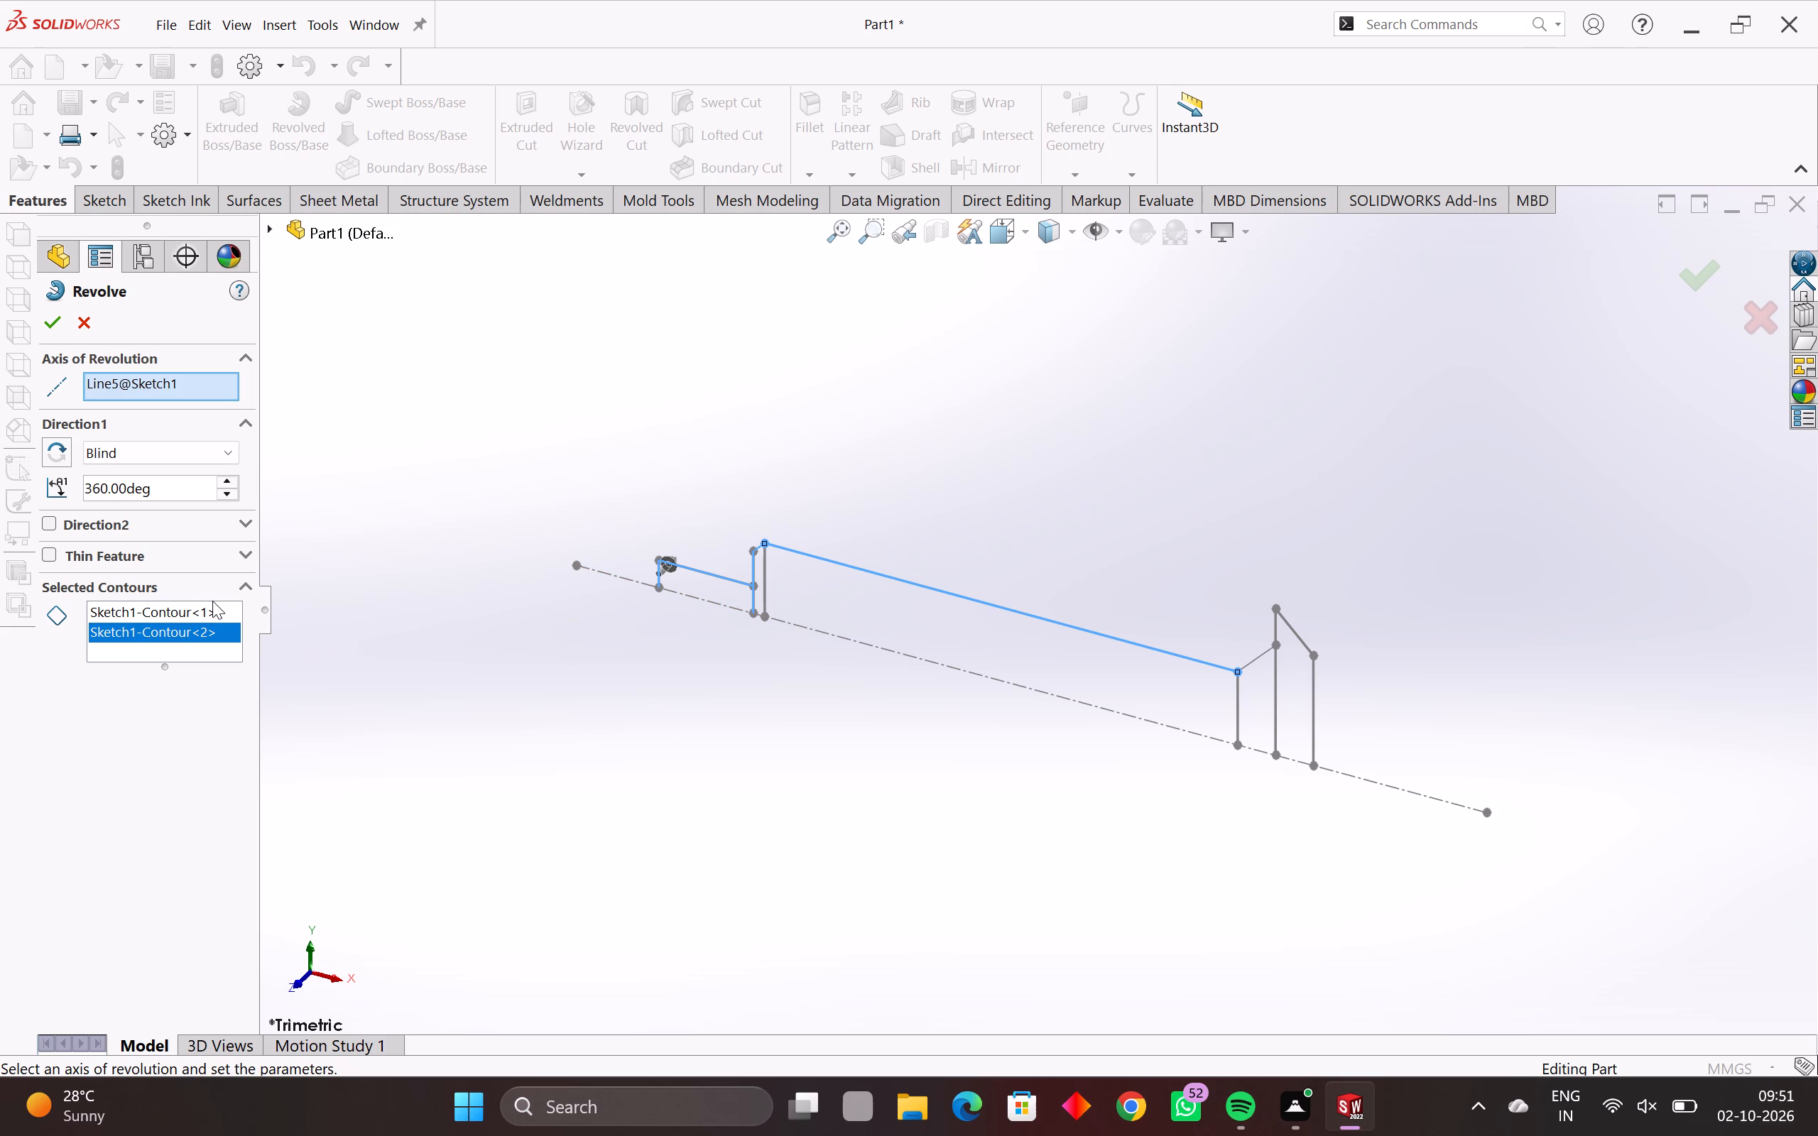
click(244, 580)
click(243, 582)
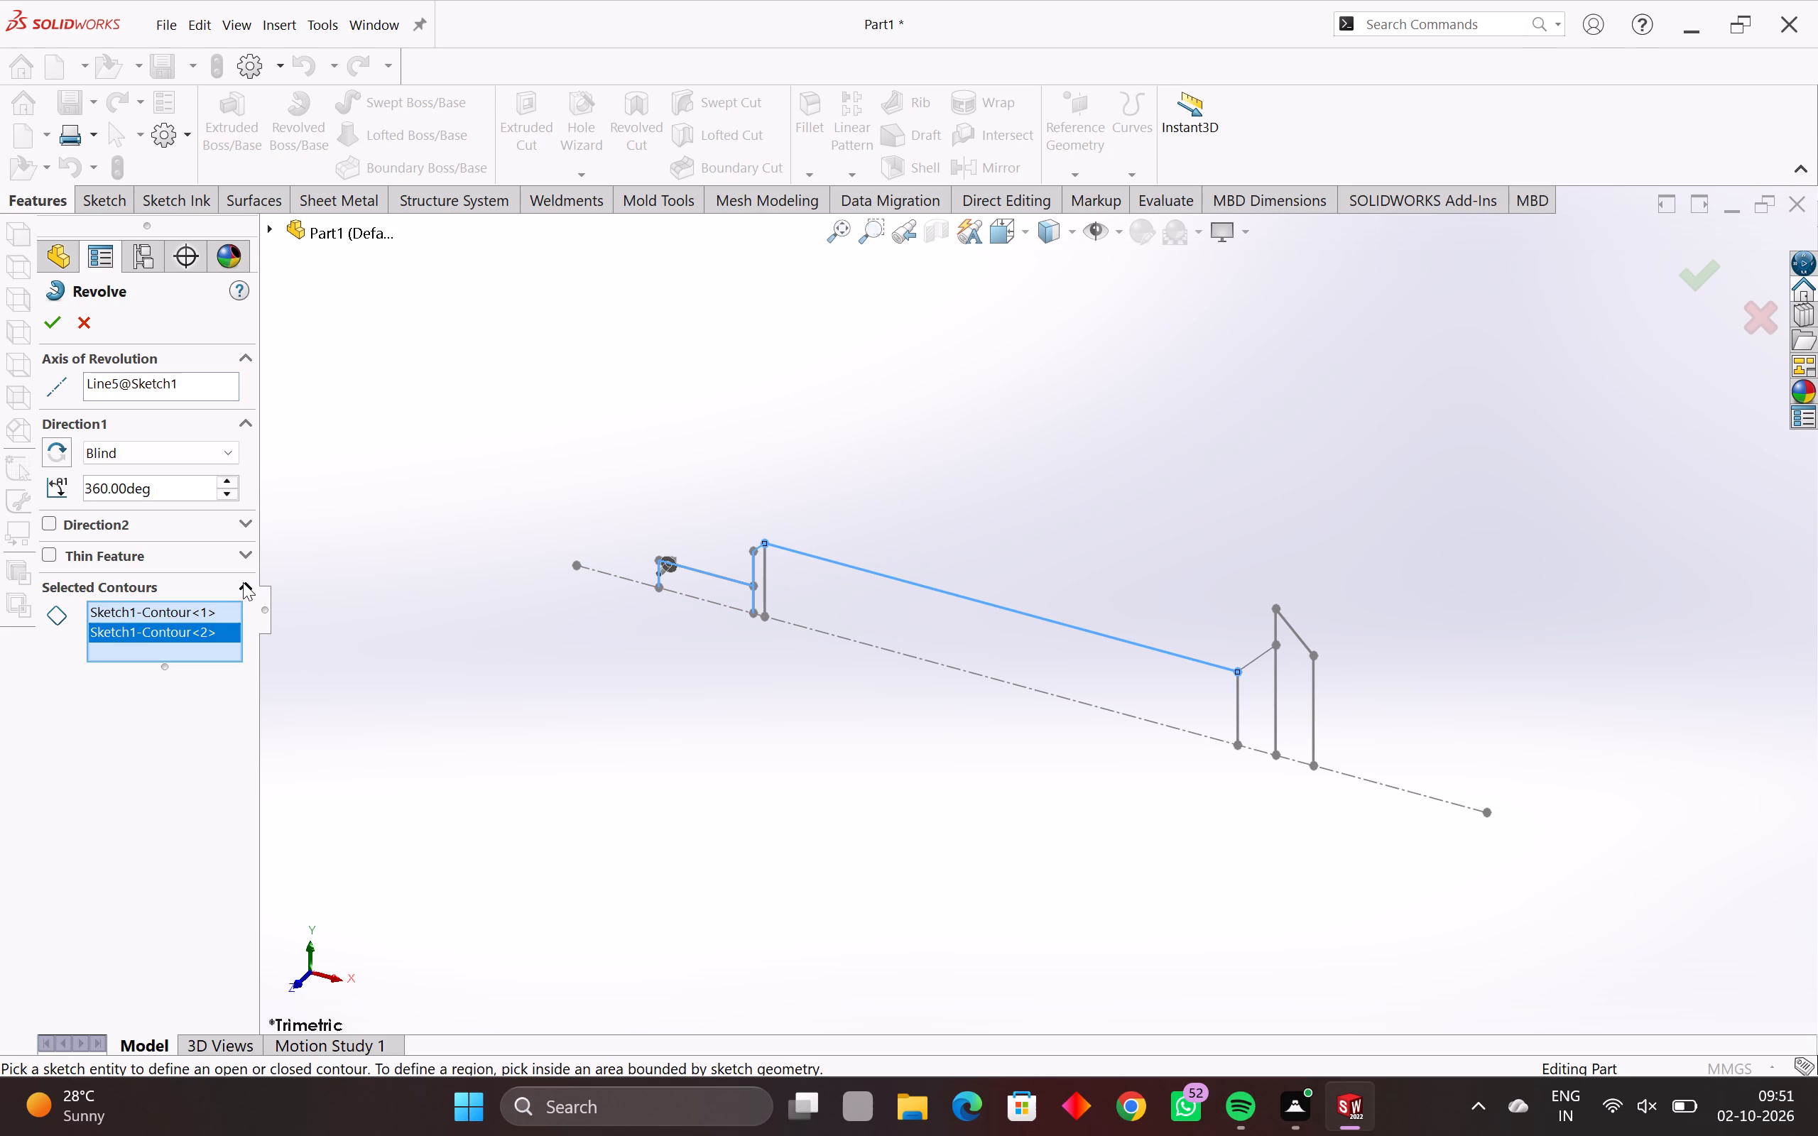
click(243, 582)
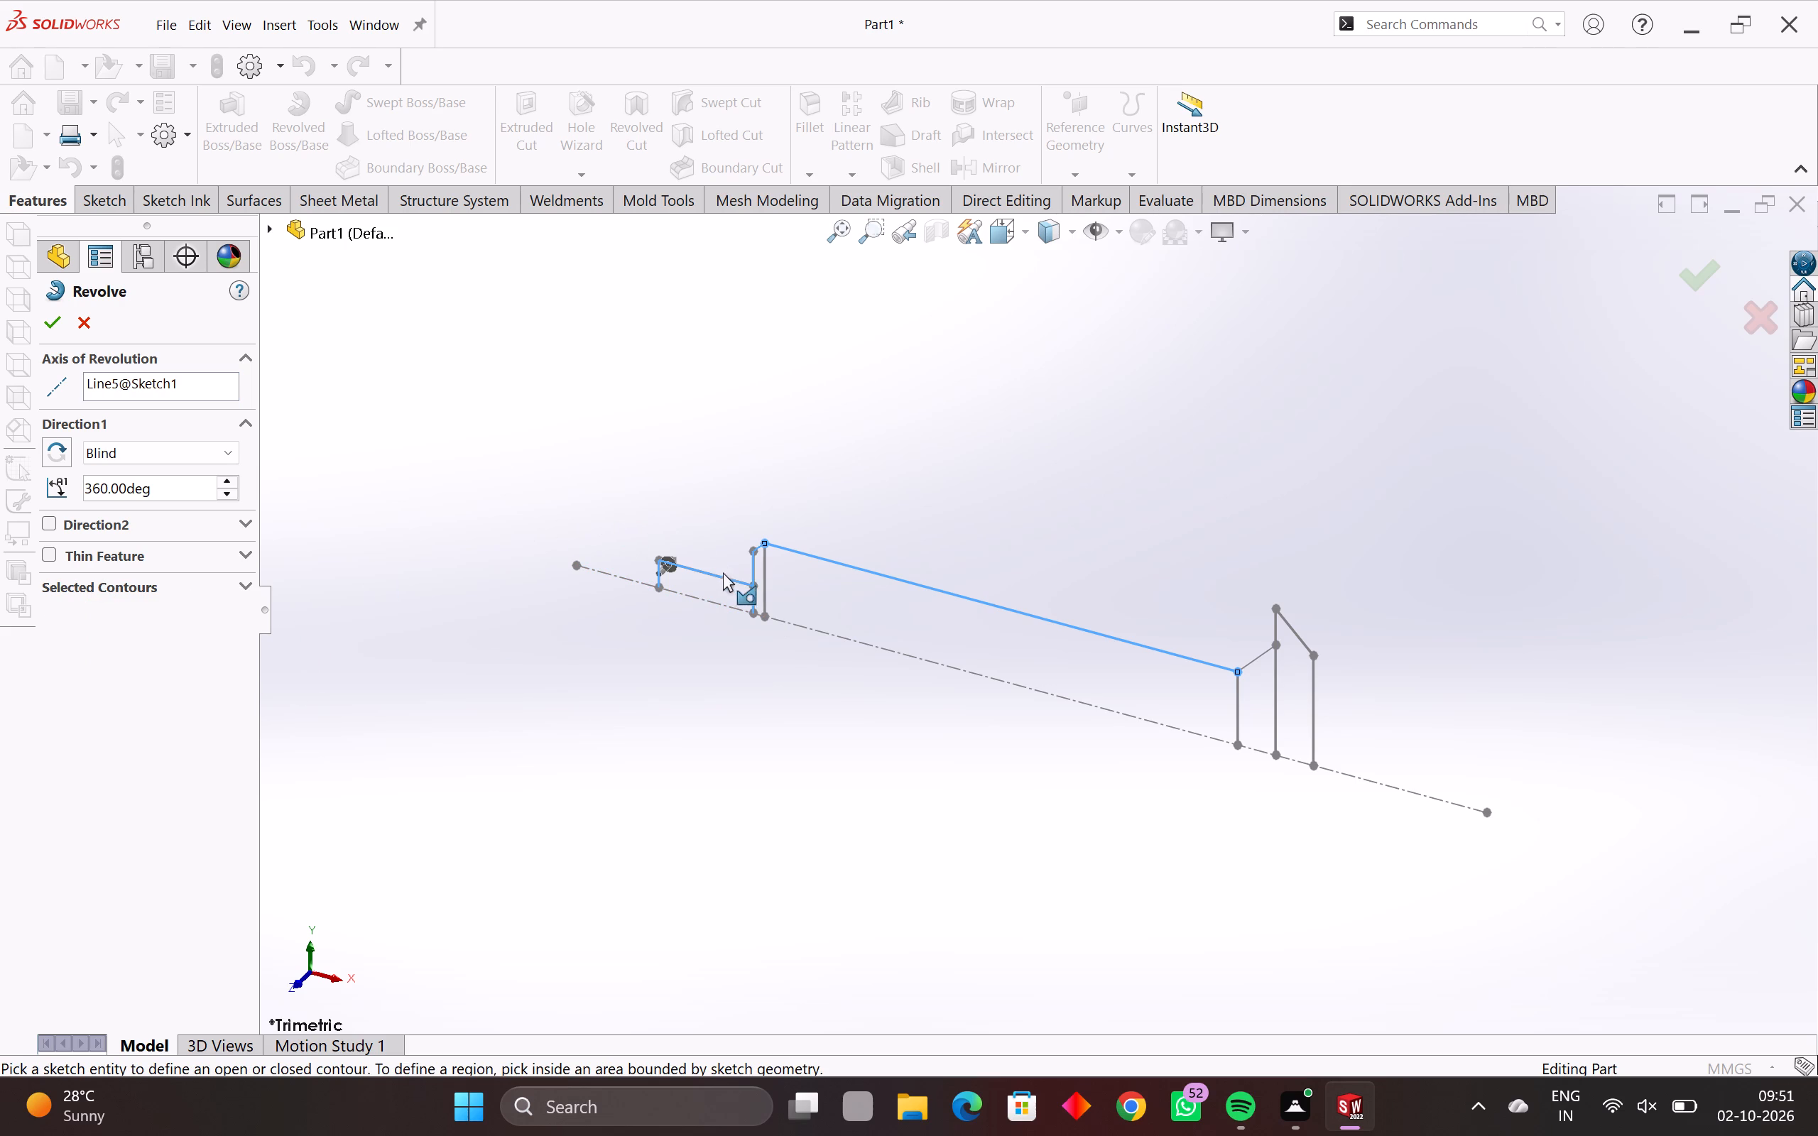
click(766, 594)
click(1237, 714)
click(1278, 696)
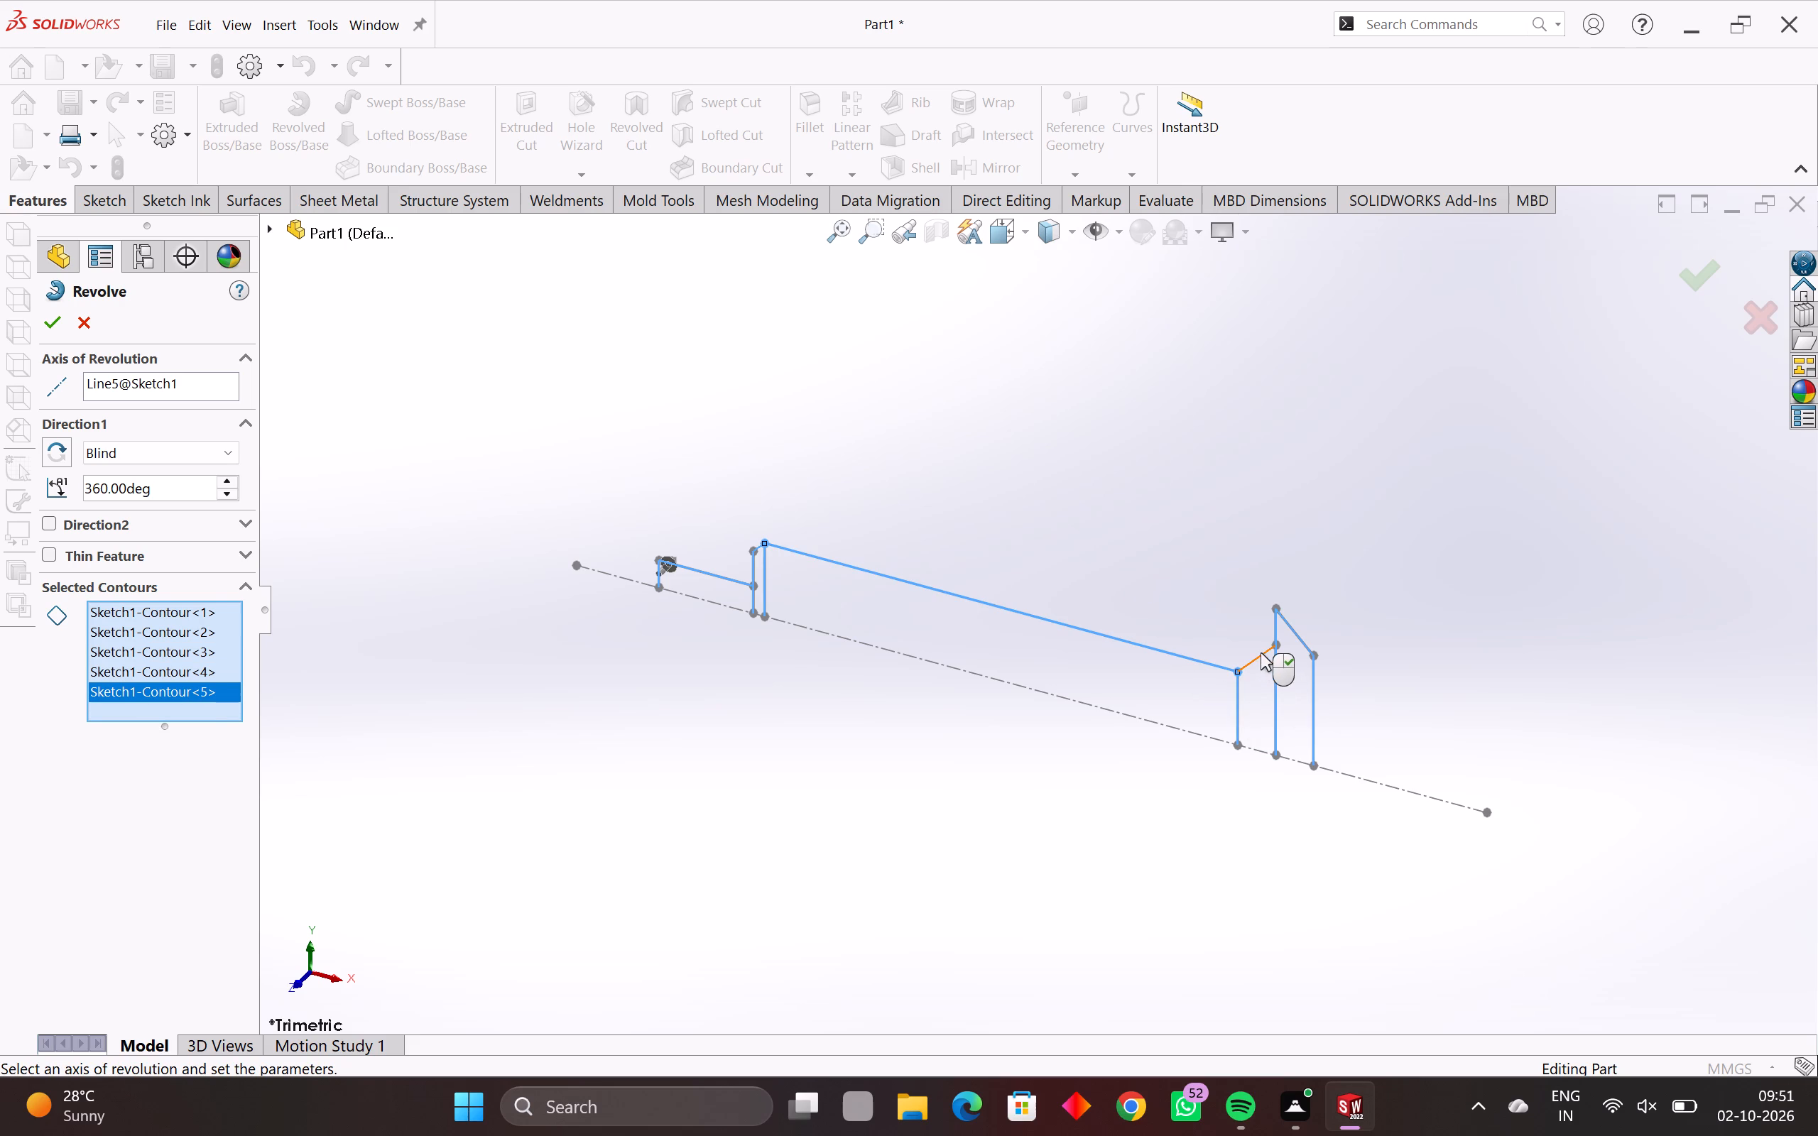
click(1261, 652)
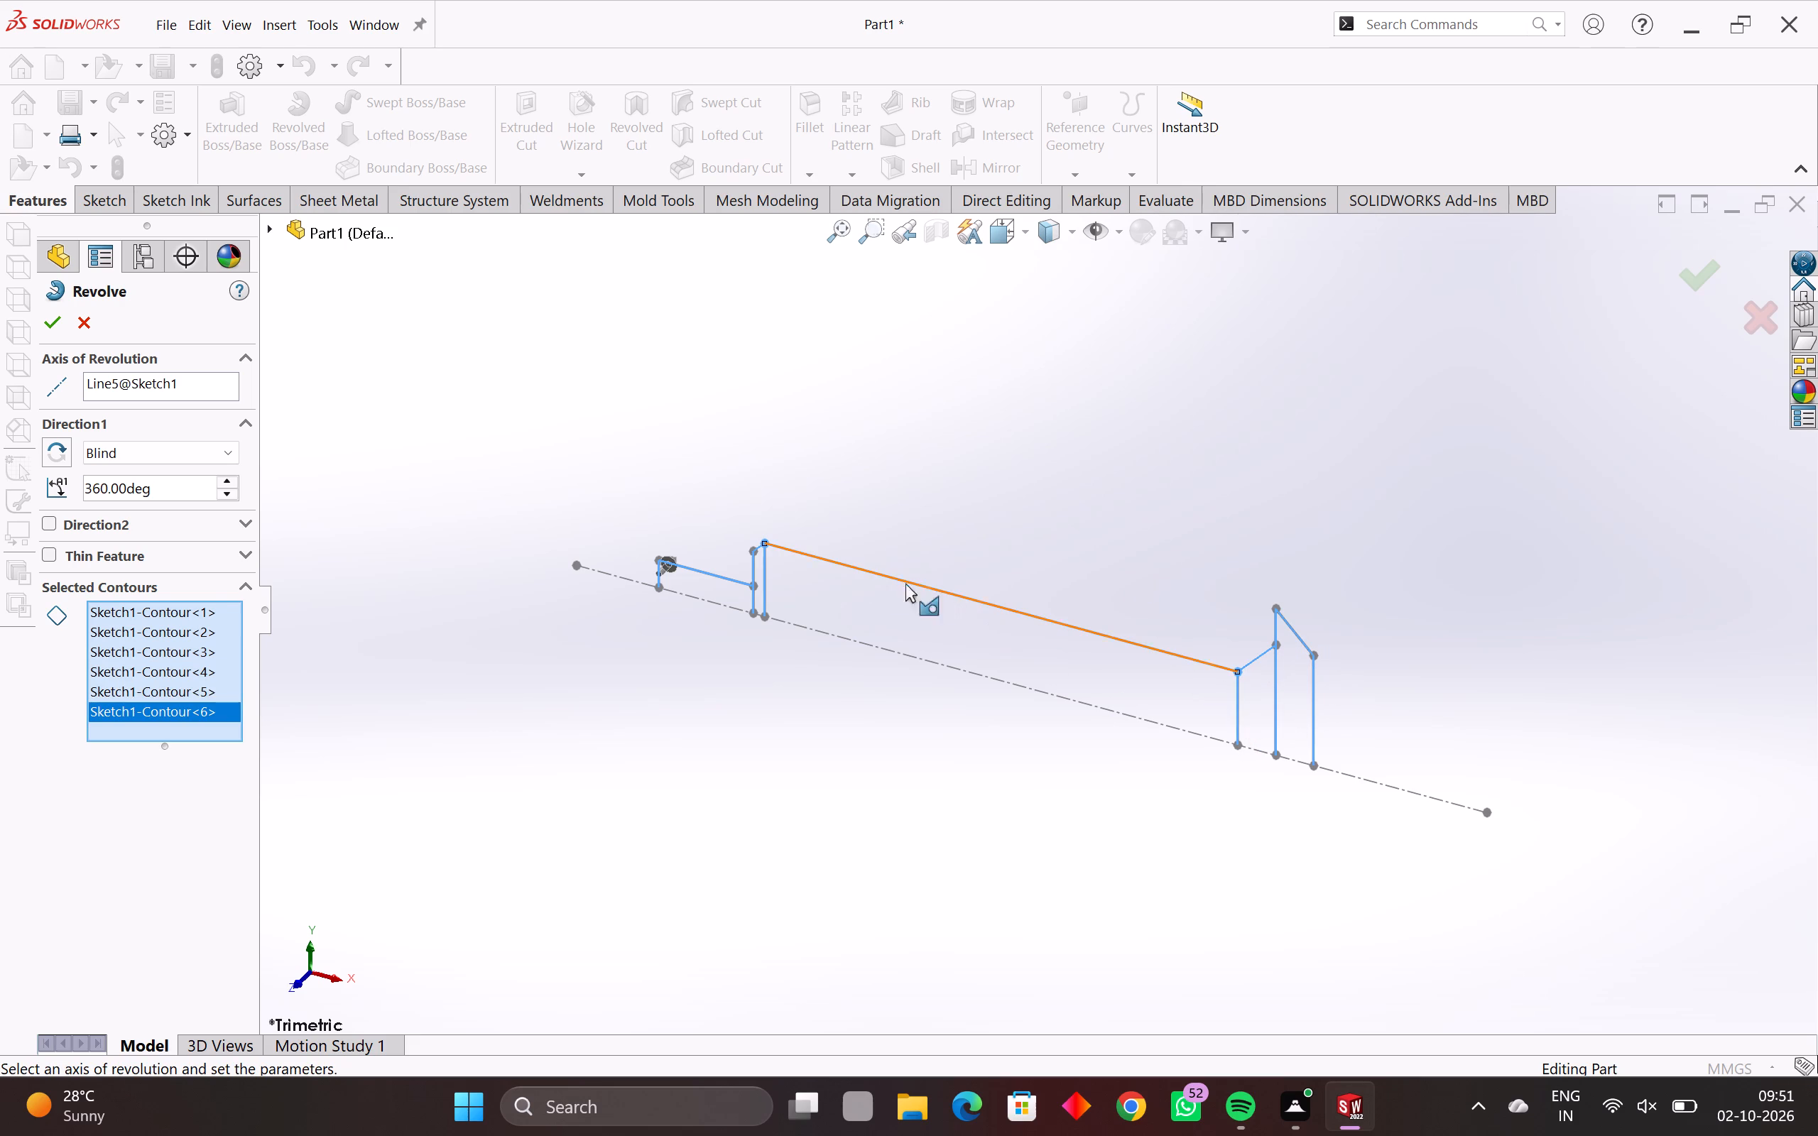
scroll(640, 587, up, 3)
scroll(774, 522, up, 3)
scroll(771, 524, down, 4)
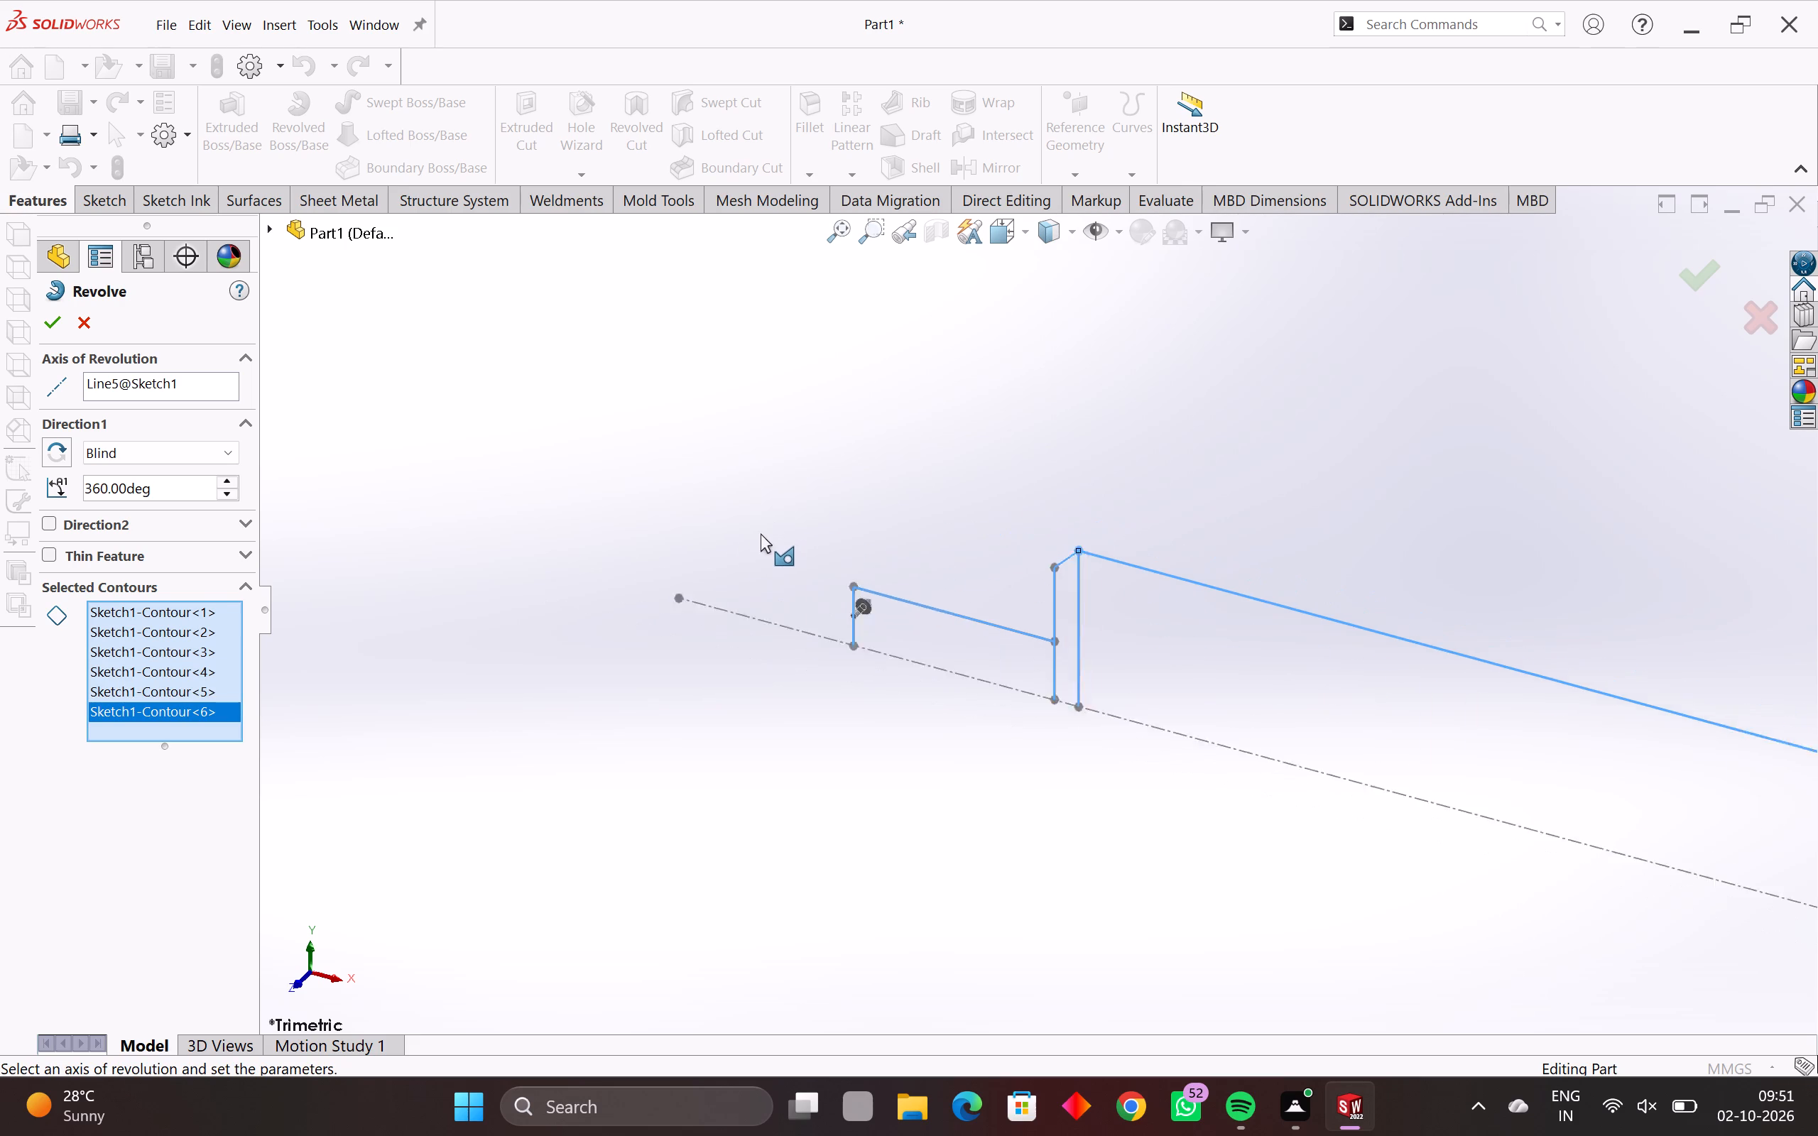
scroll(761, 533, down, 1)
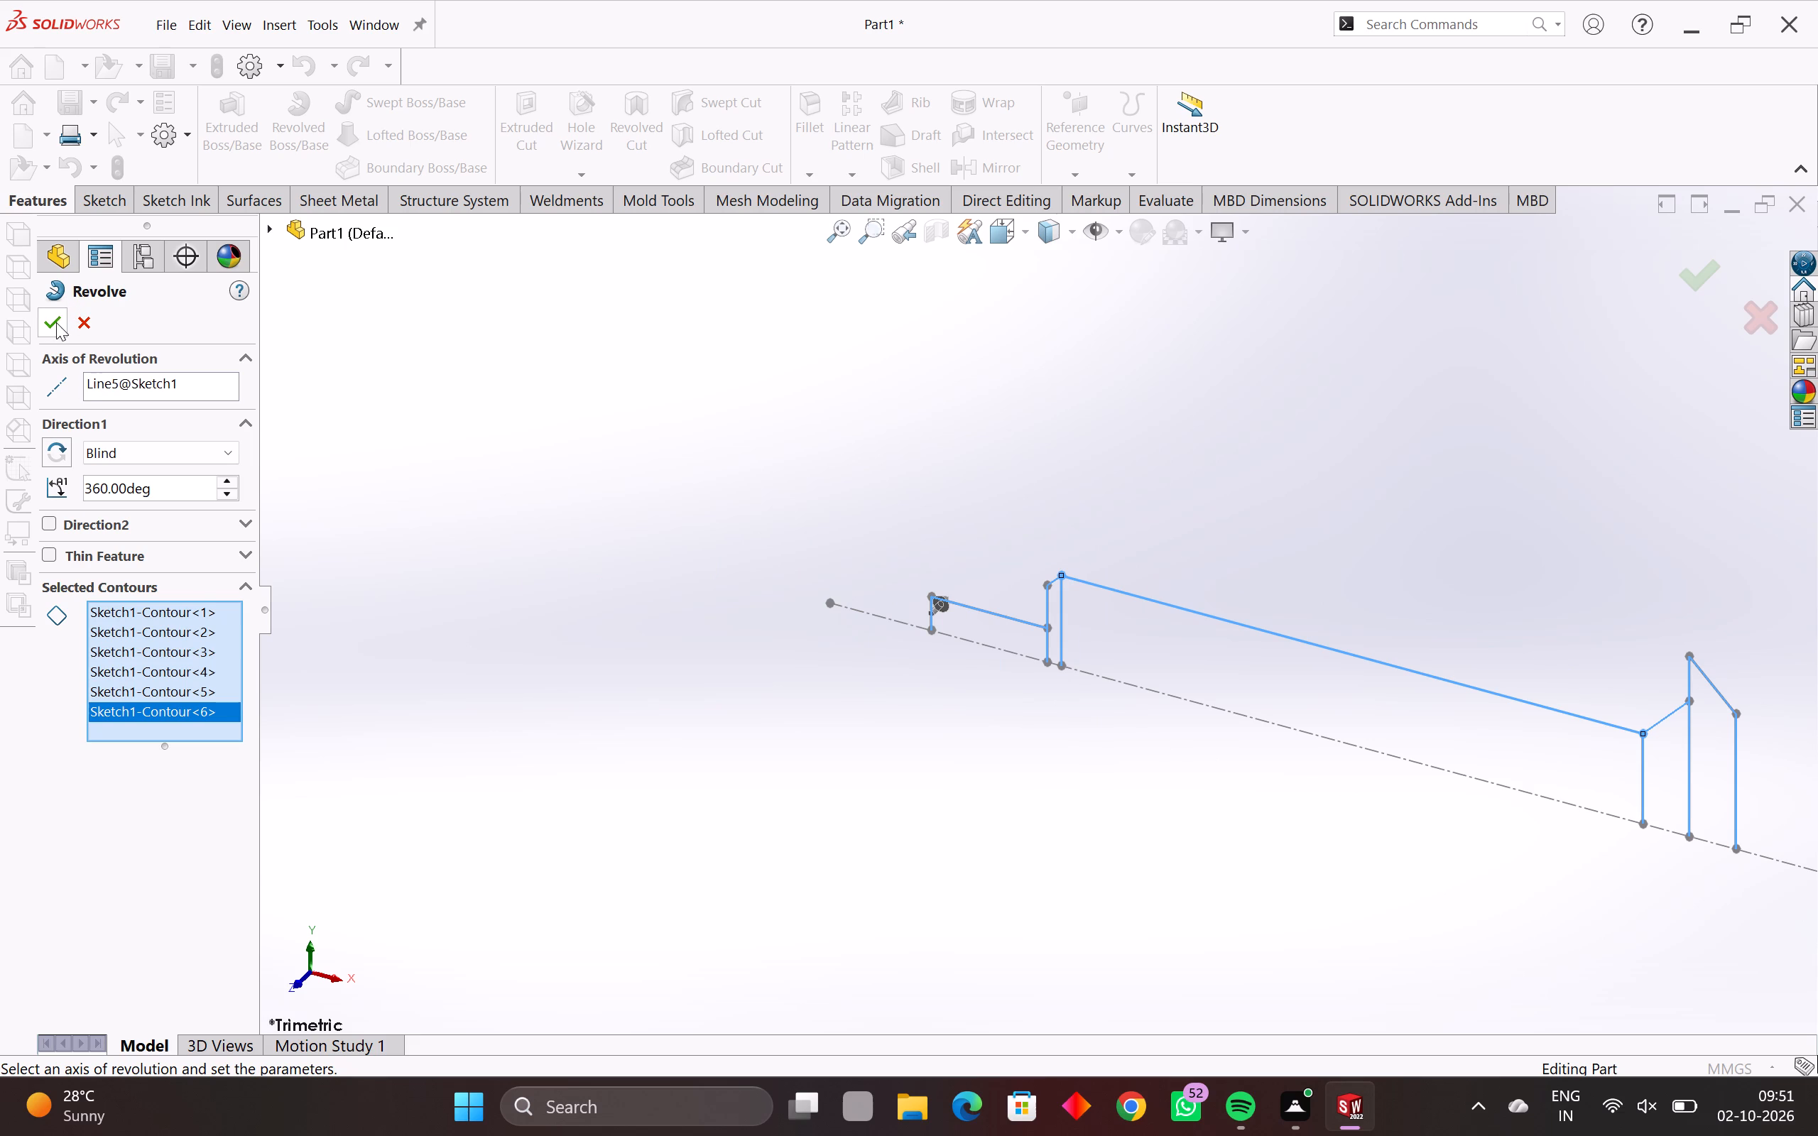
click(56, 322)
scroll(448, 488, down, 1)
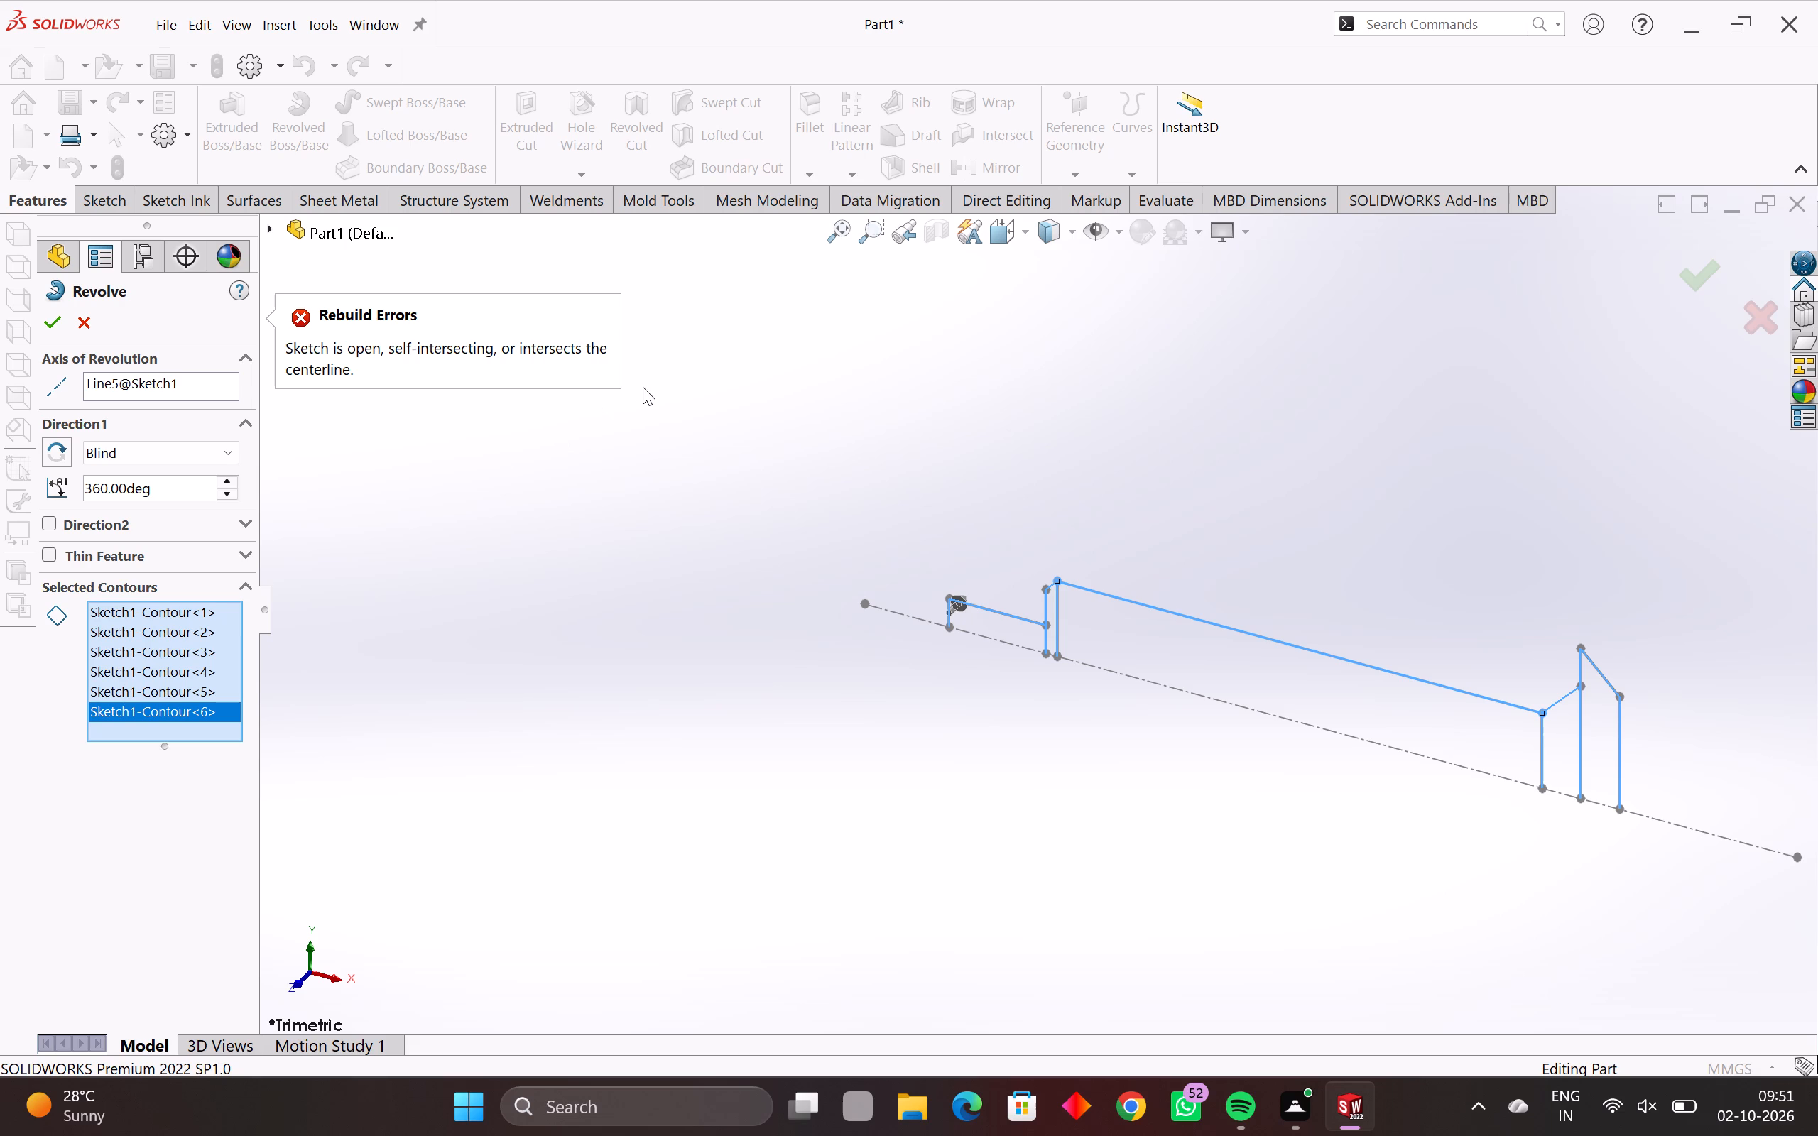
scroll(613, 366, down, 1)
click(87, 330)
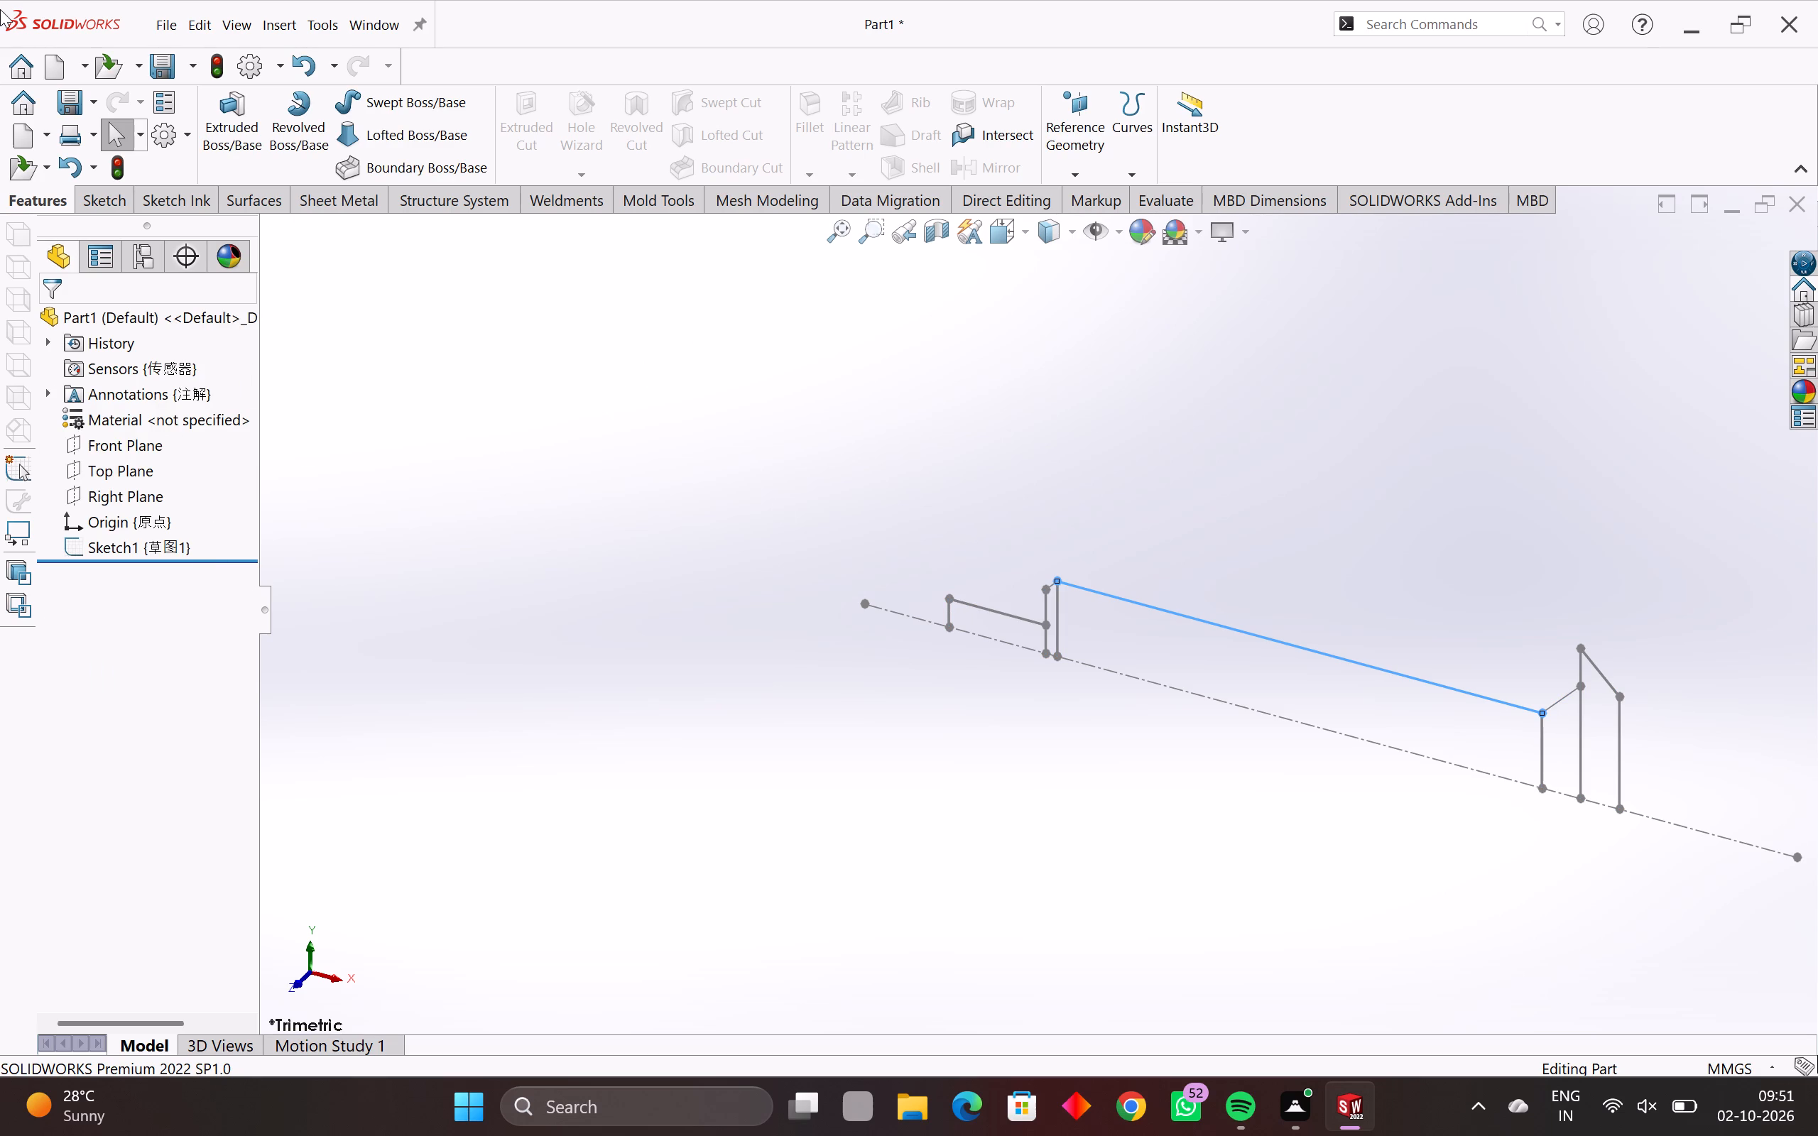
Reopen the existing half-profile sketch, Sketch1, for editing.
click(94, 191)
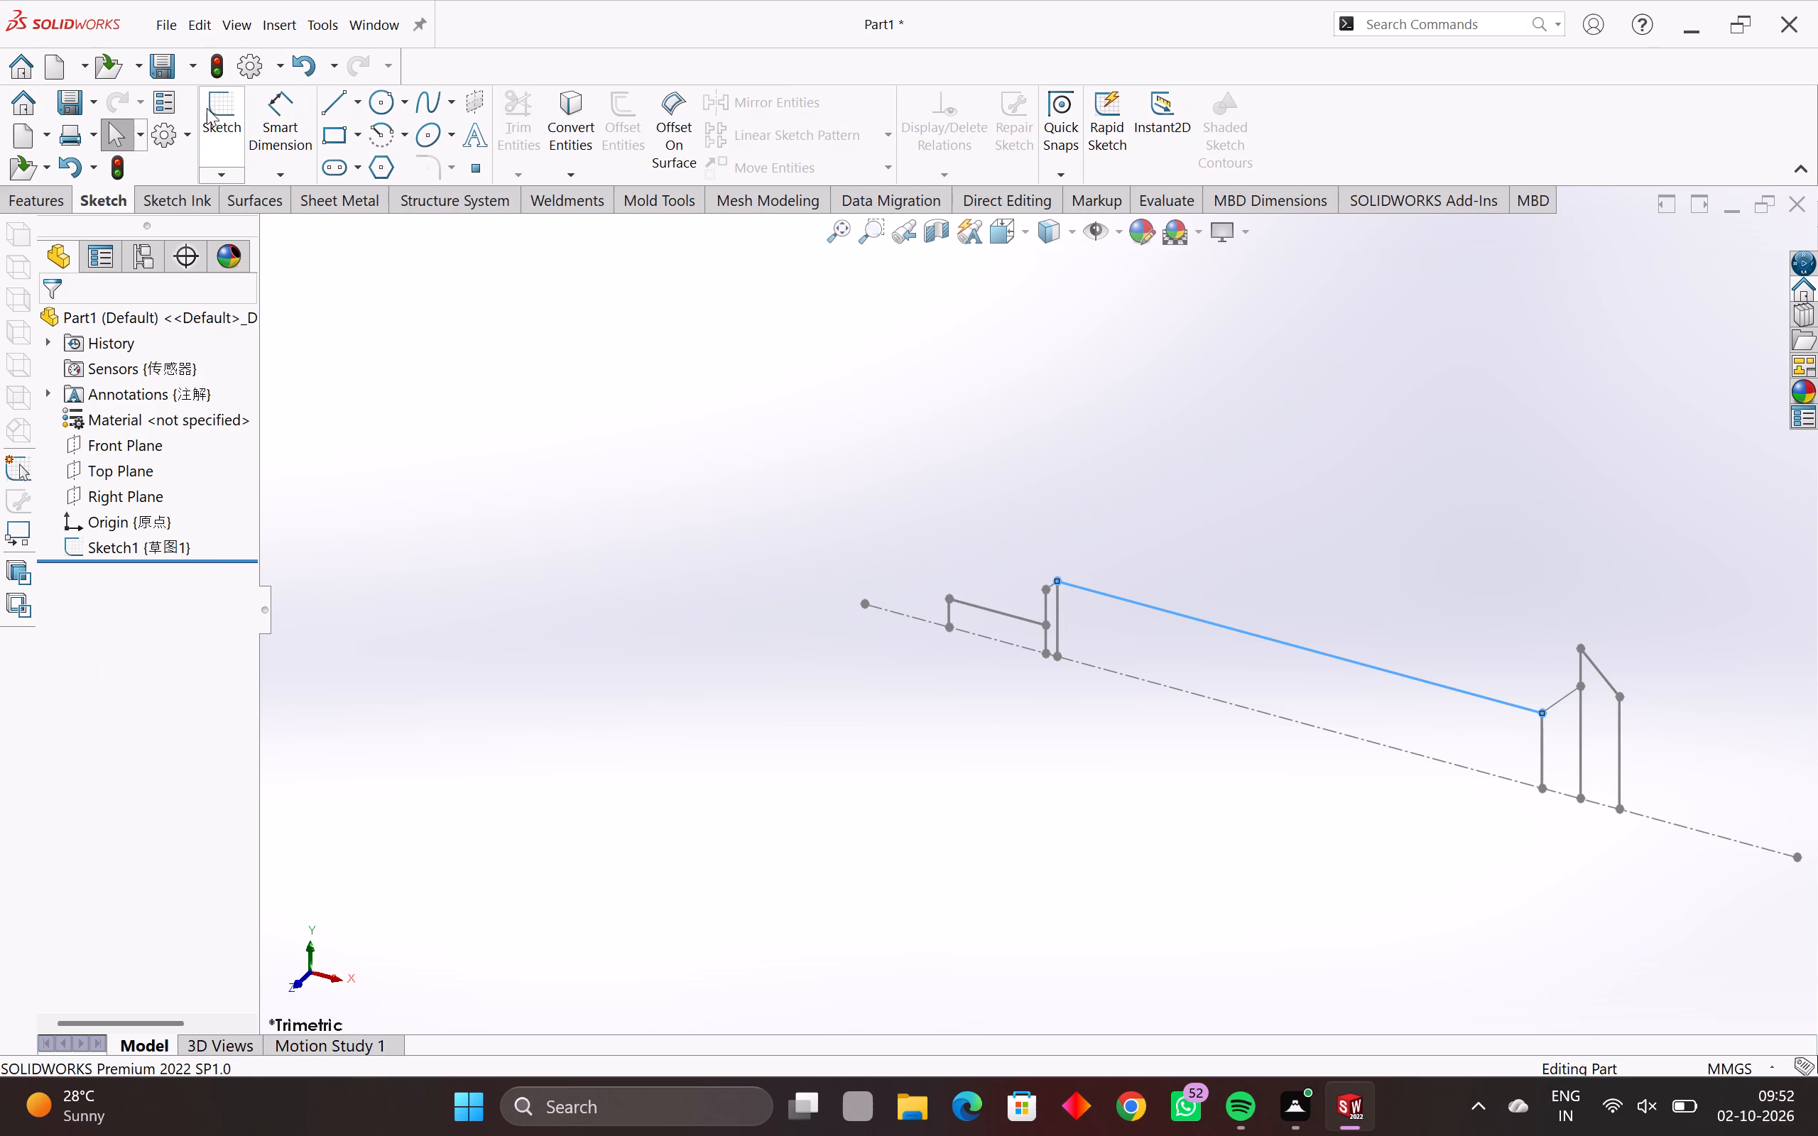
click(207, 106)
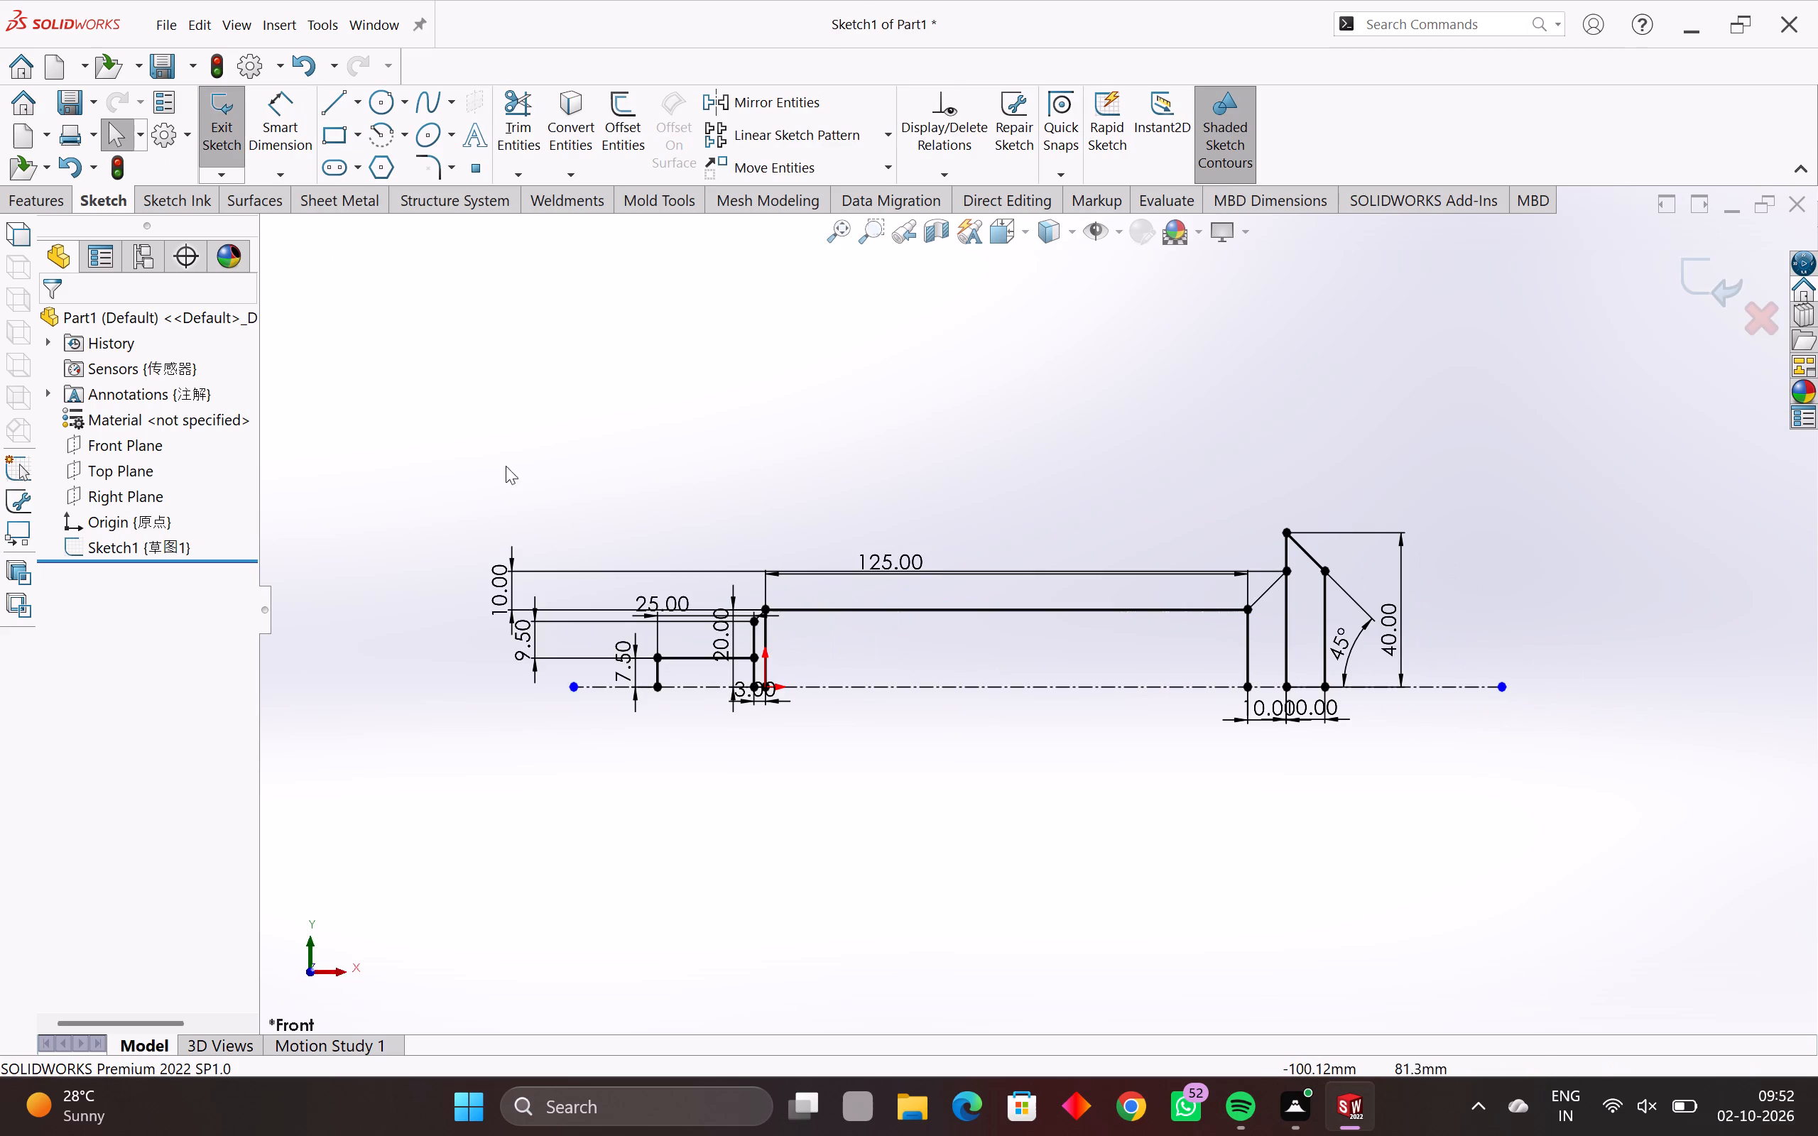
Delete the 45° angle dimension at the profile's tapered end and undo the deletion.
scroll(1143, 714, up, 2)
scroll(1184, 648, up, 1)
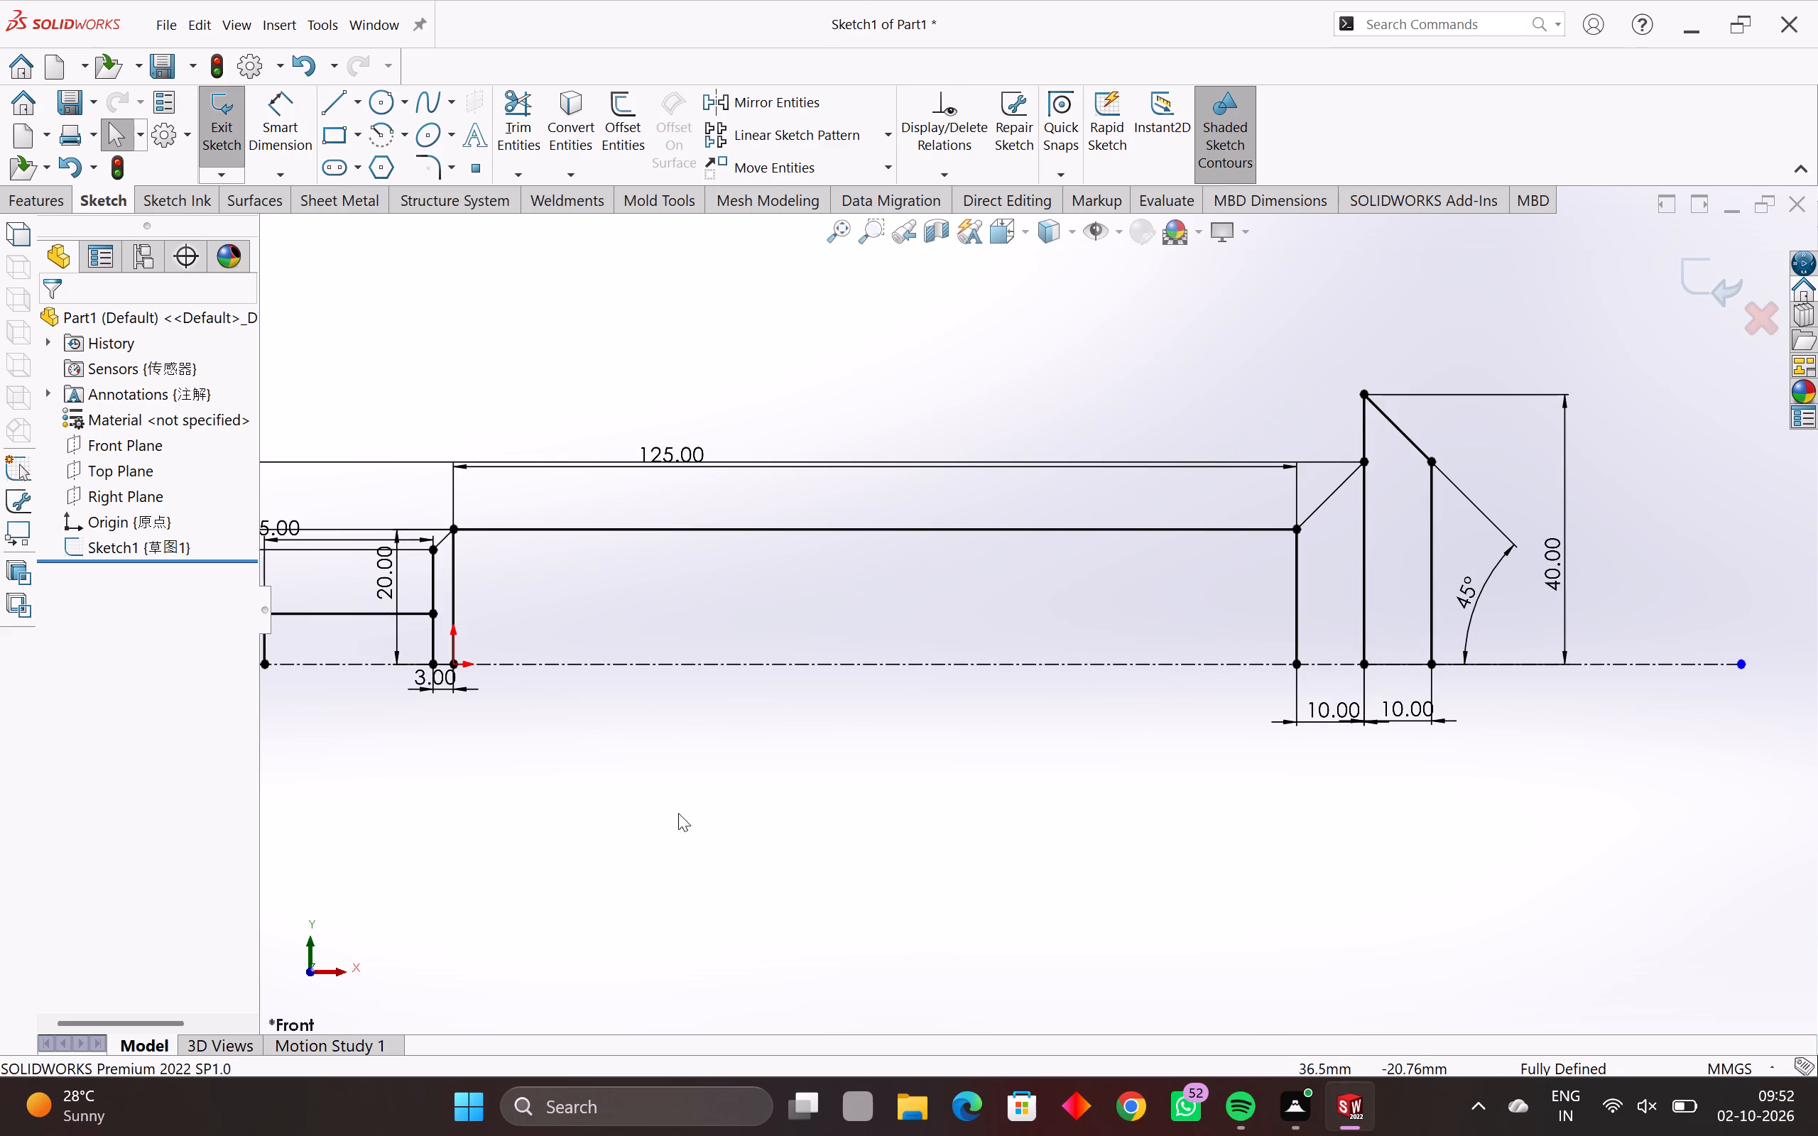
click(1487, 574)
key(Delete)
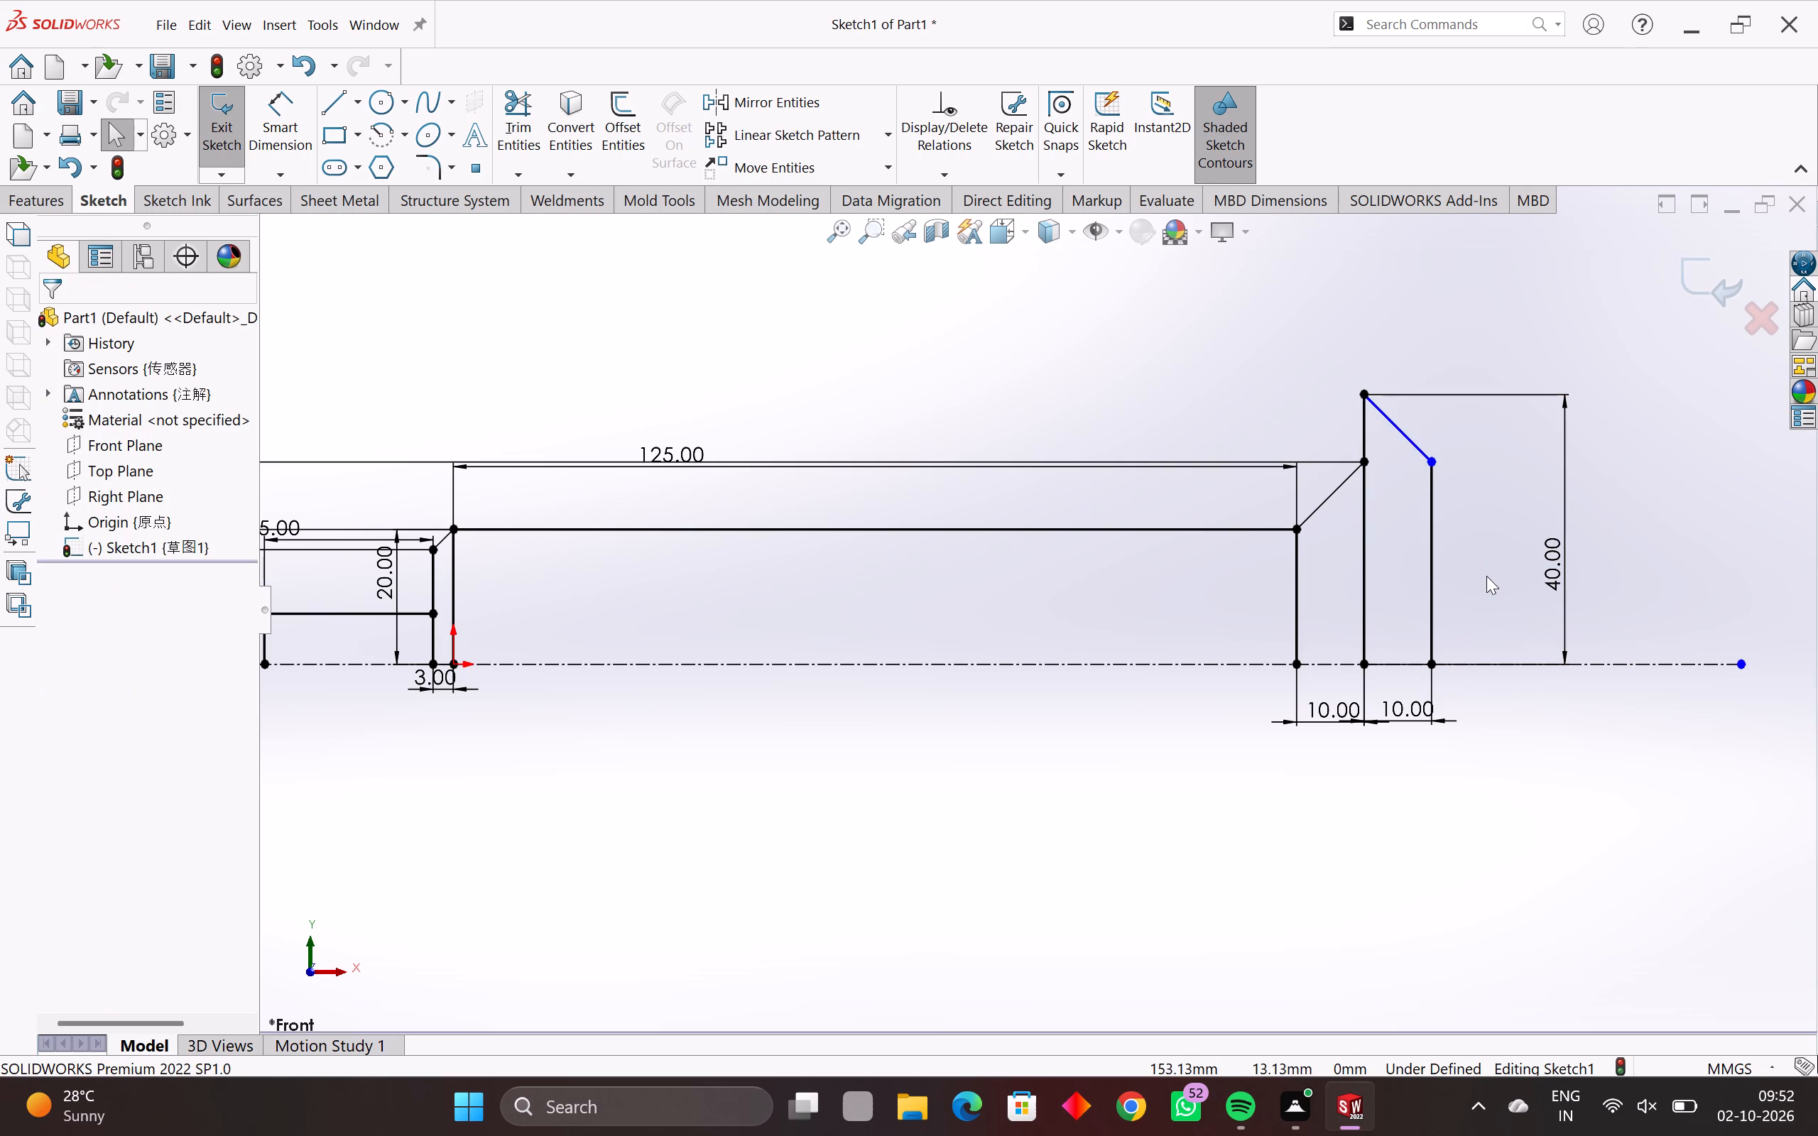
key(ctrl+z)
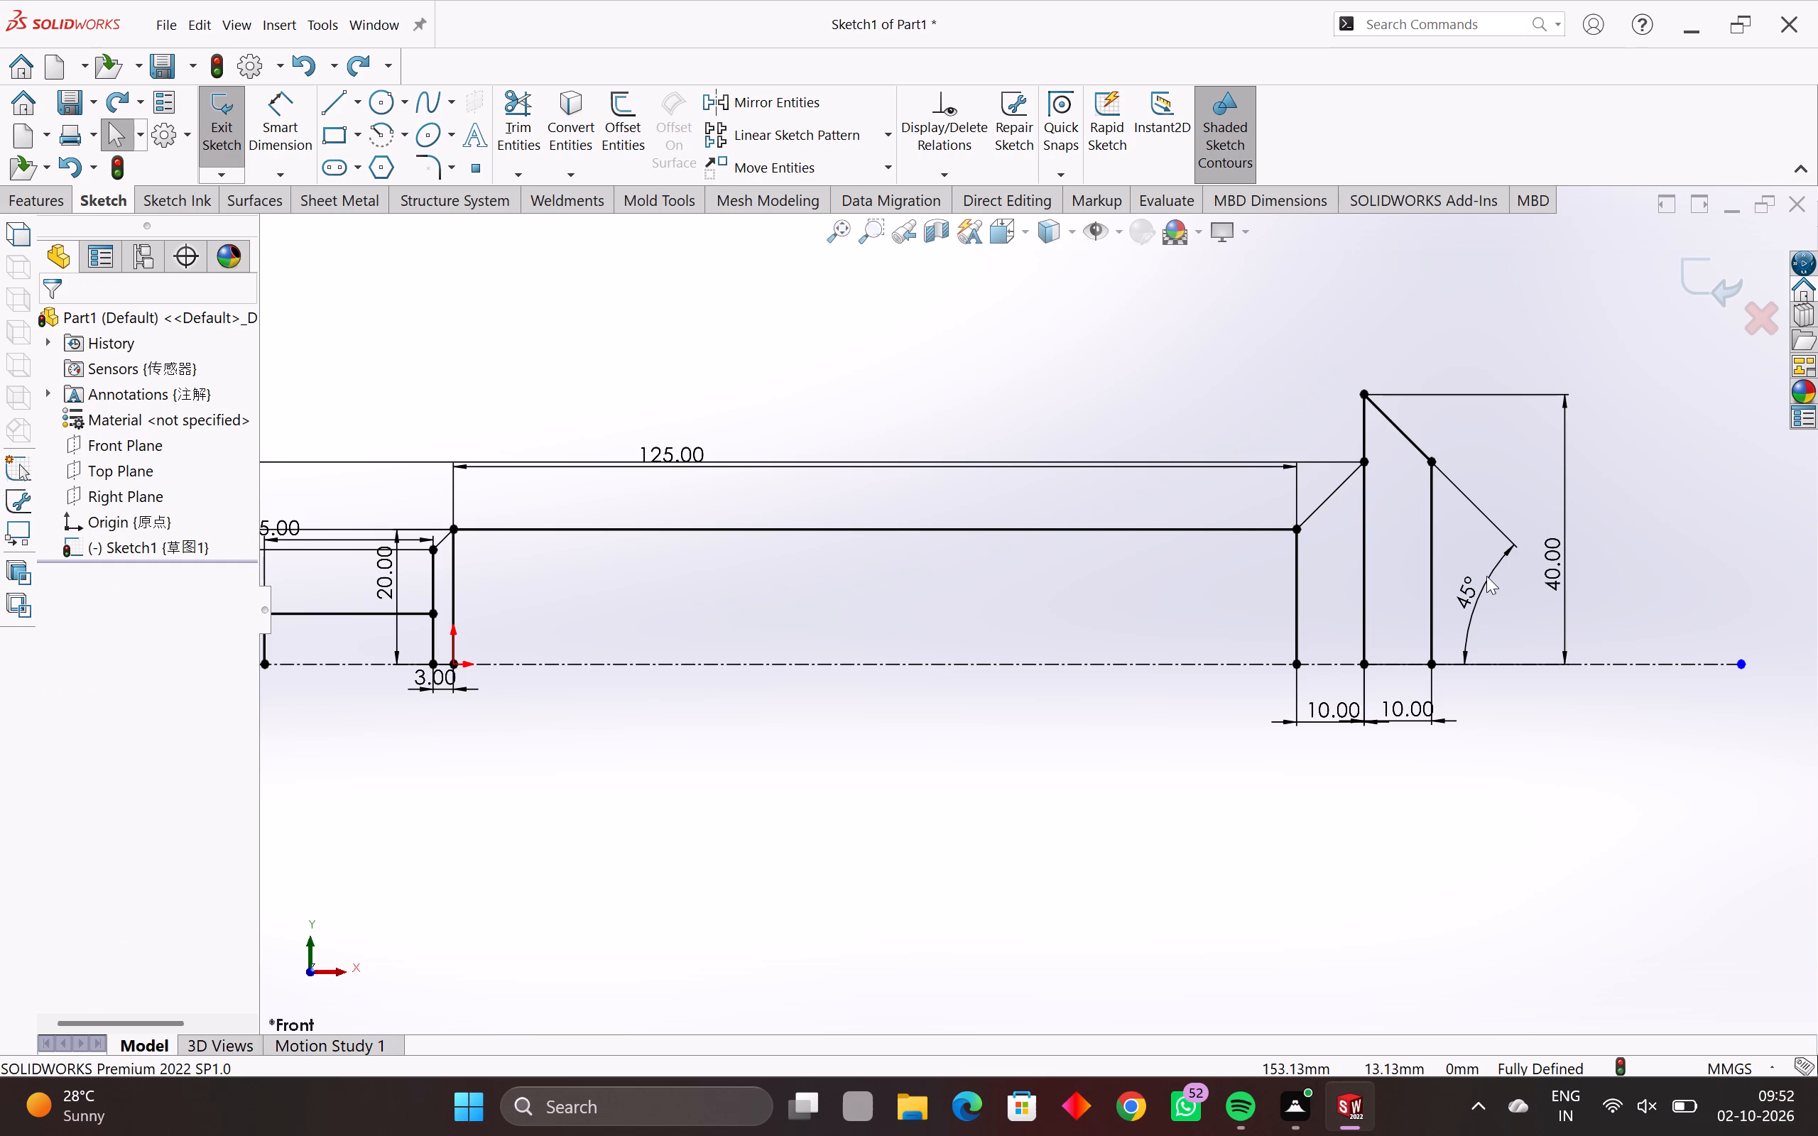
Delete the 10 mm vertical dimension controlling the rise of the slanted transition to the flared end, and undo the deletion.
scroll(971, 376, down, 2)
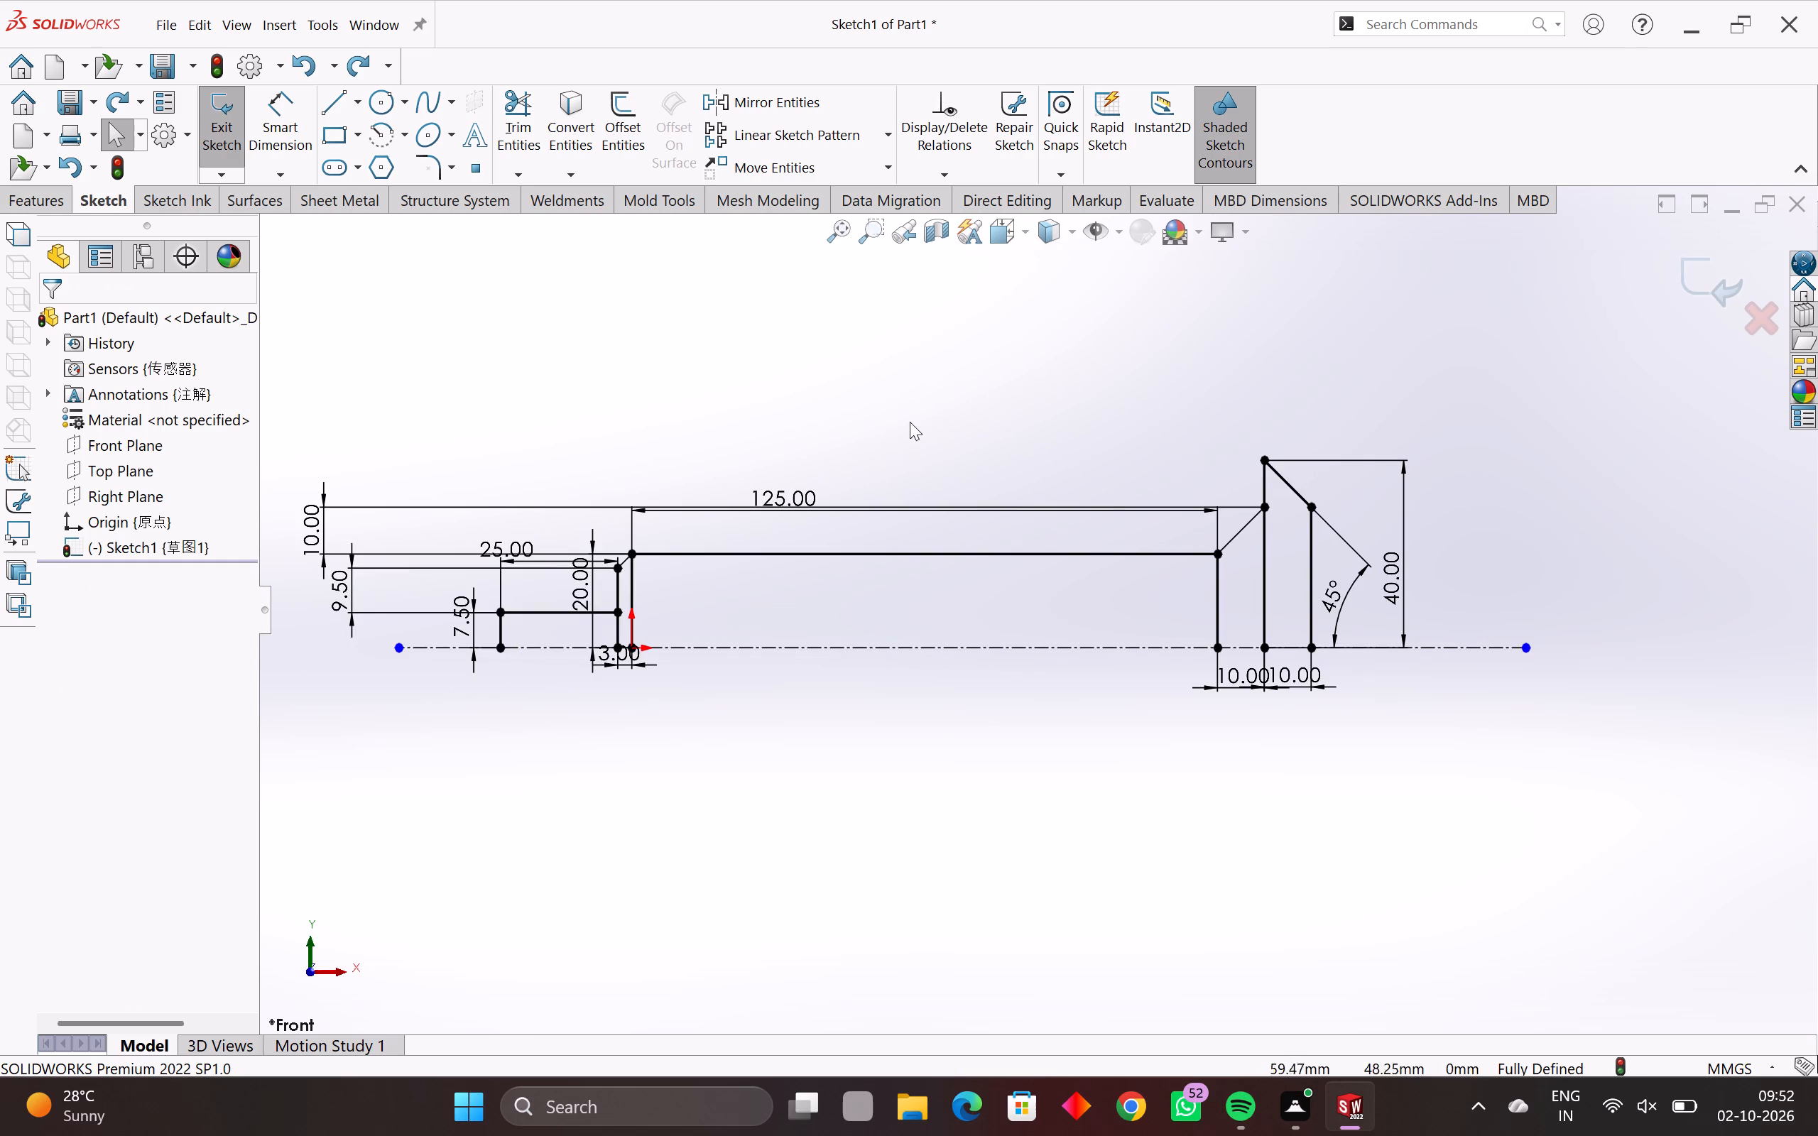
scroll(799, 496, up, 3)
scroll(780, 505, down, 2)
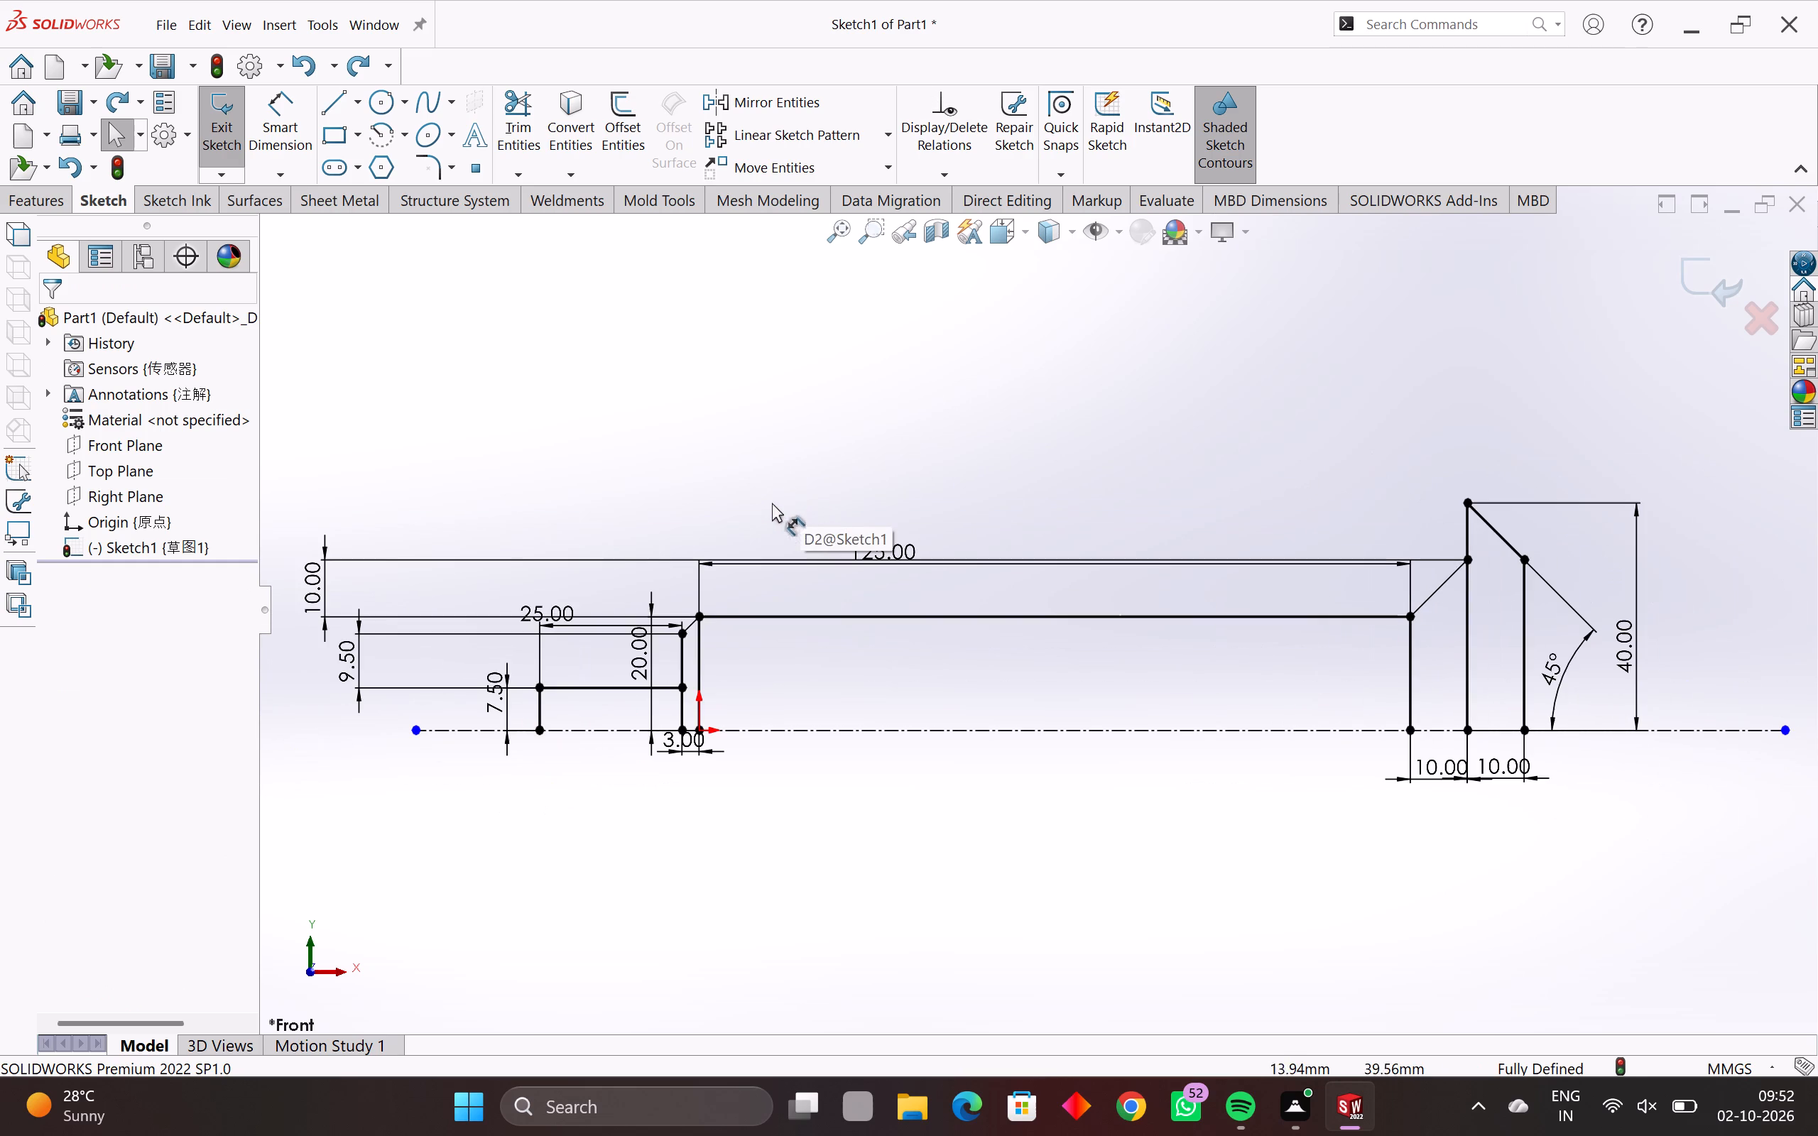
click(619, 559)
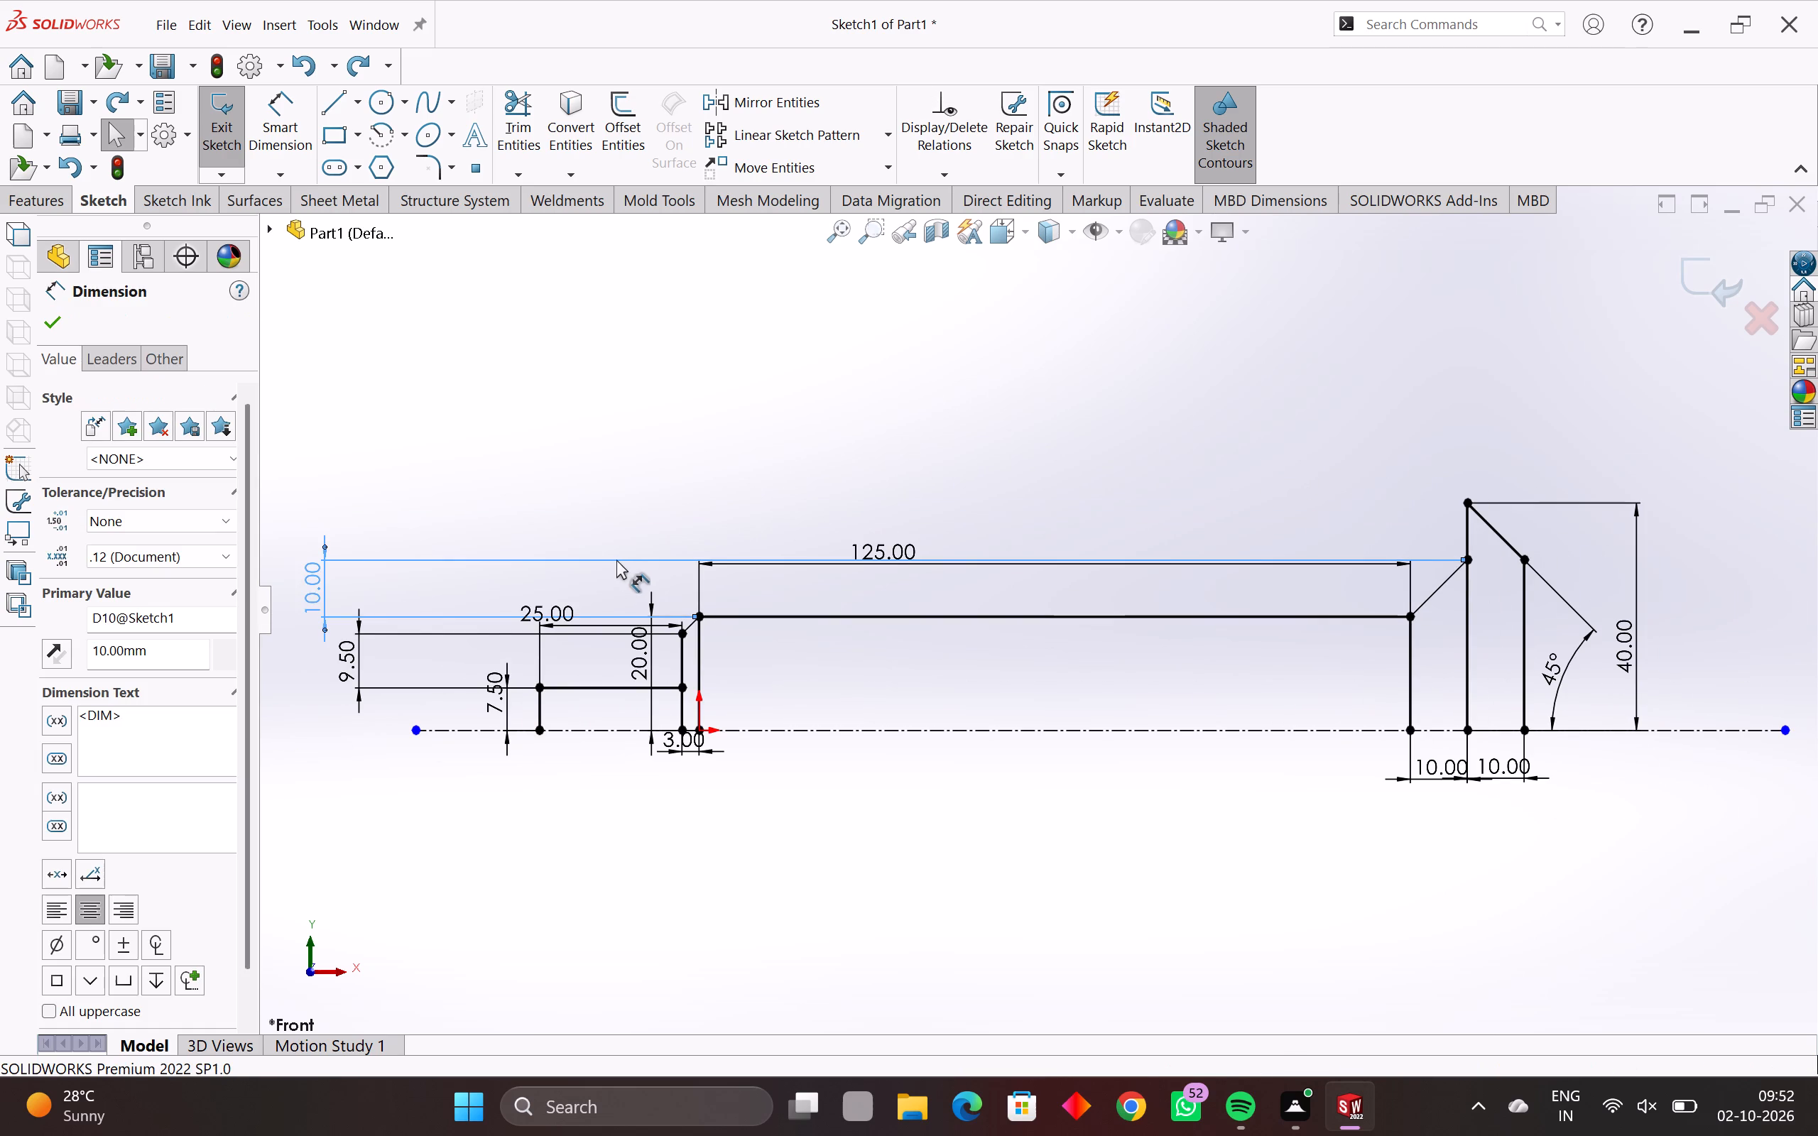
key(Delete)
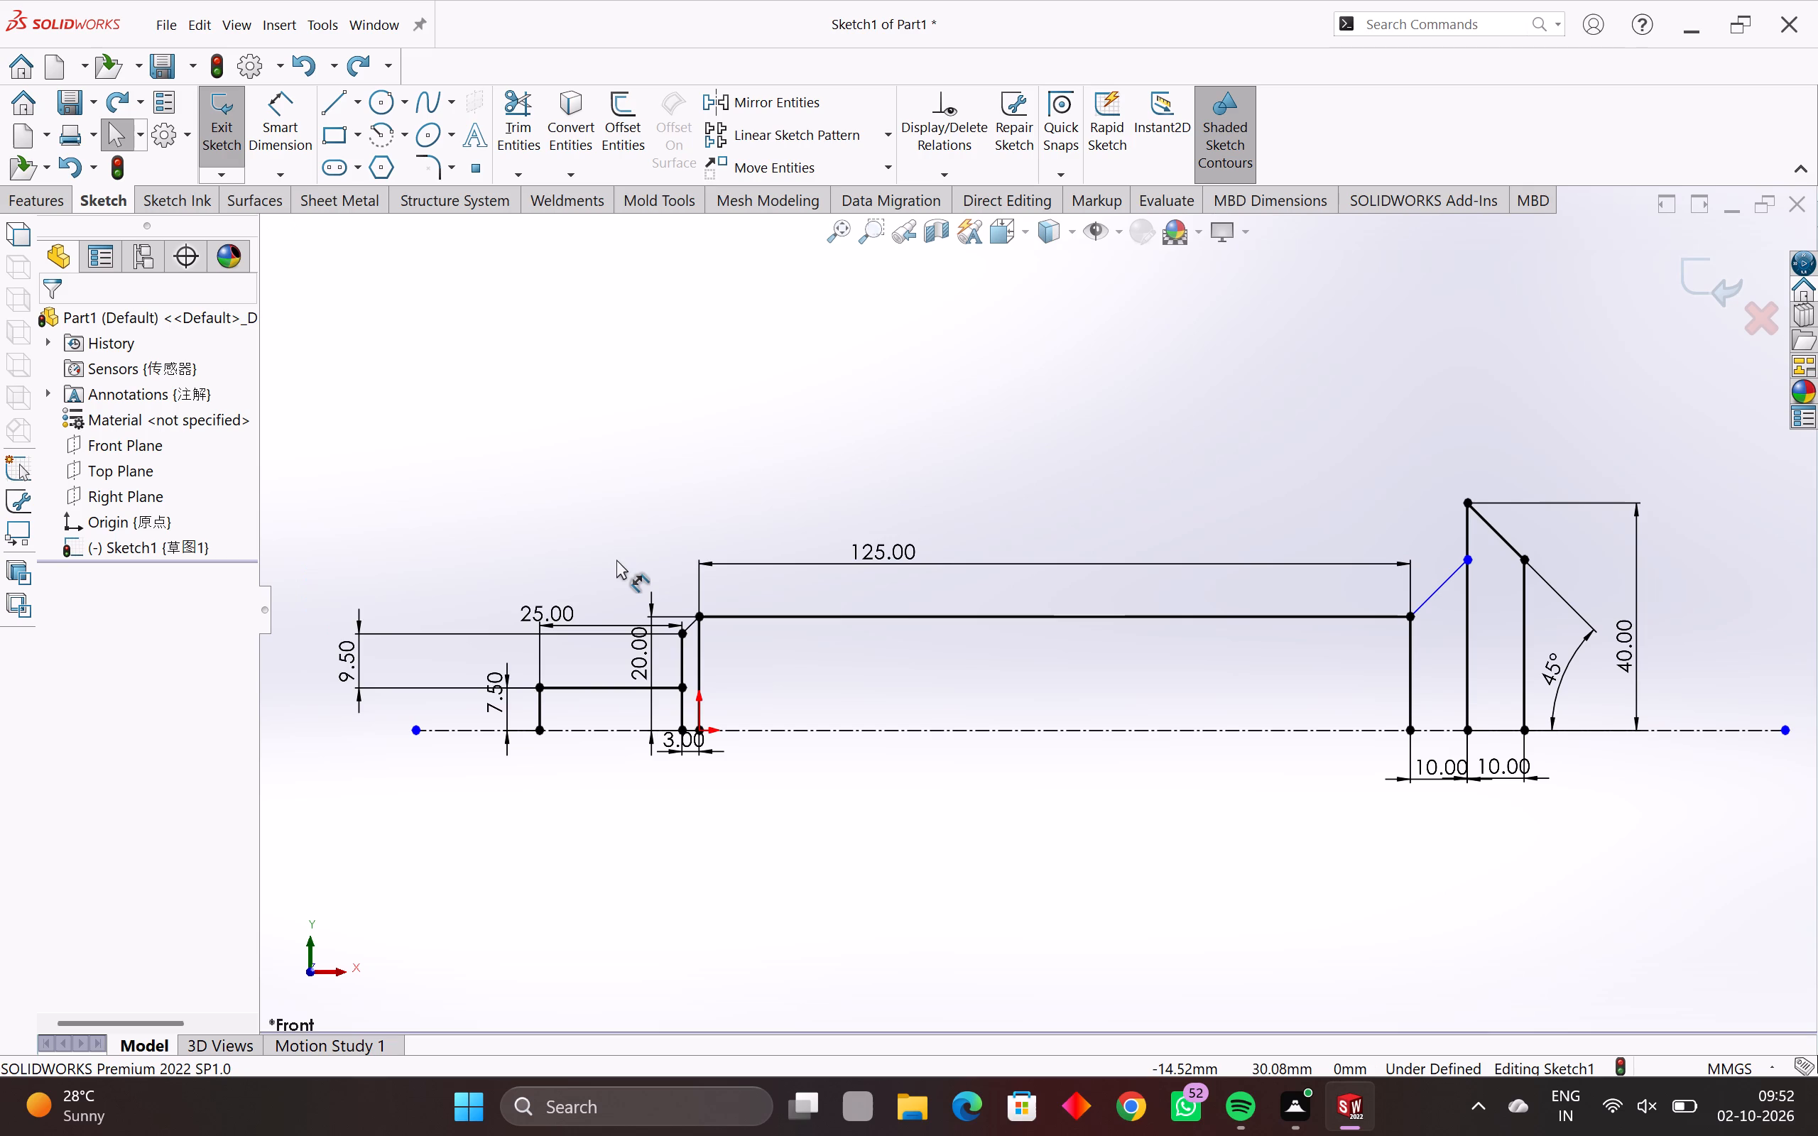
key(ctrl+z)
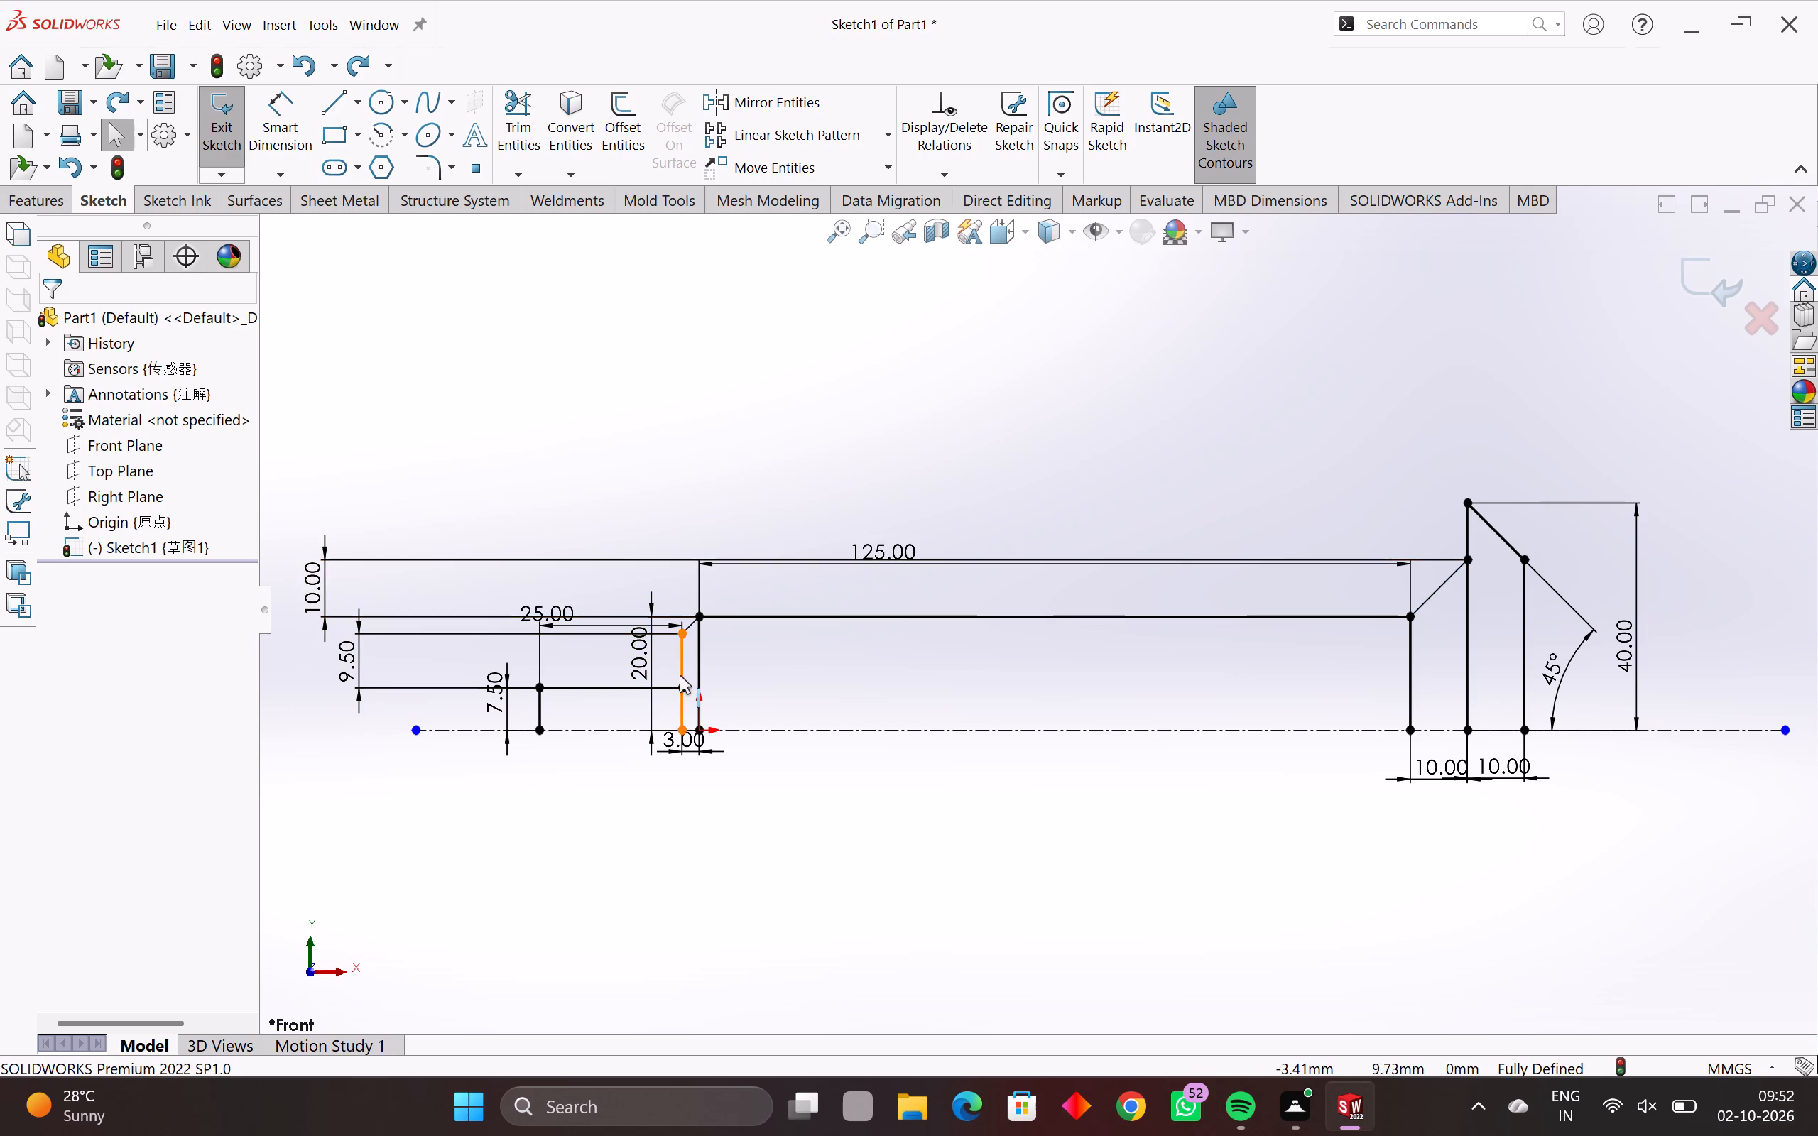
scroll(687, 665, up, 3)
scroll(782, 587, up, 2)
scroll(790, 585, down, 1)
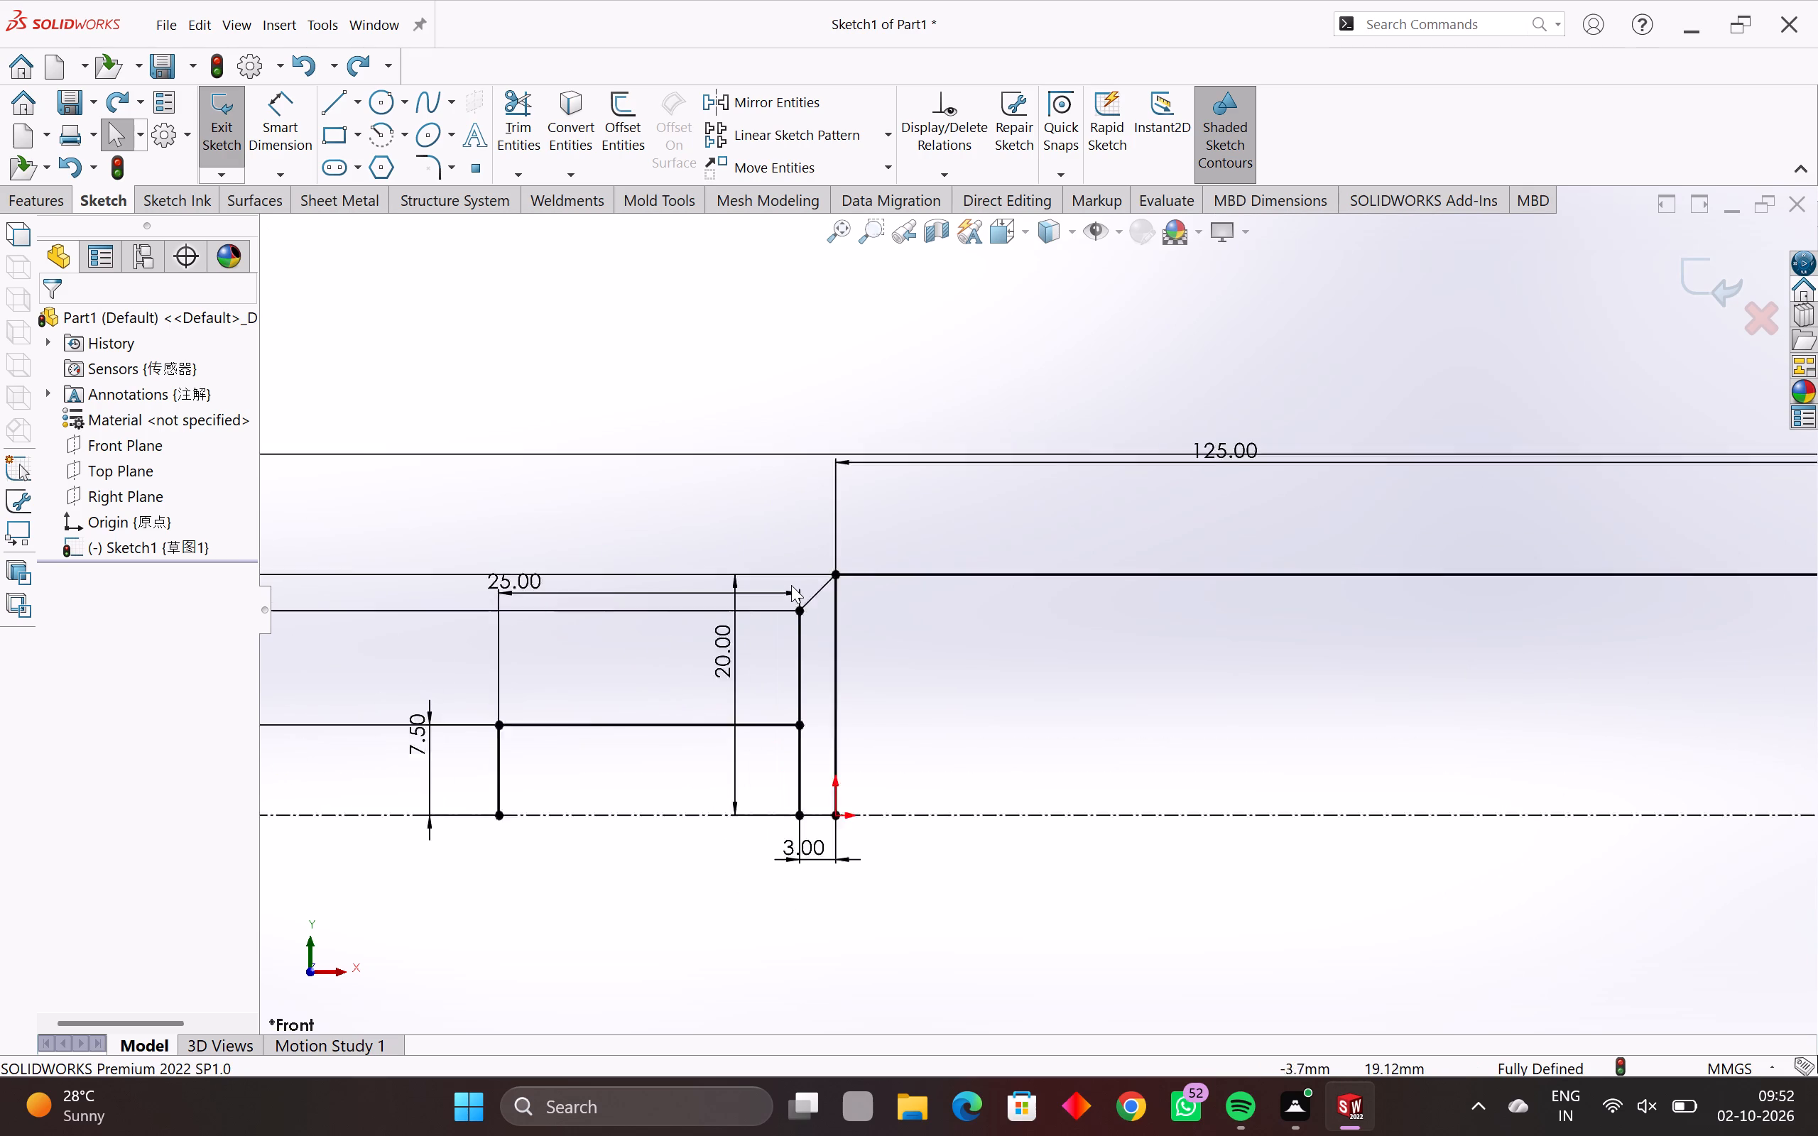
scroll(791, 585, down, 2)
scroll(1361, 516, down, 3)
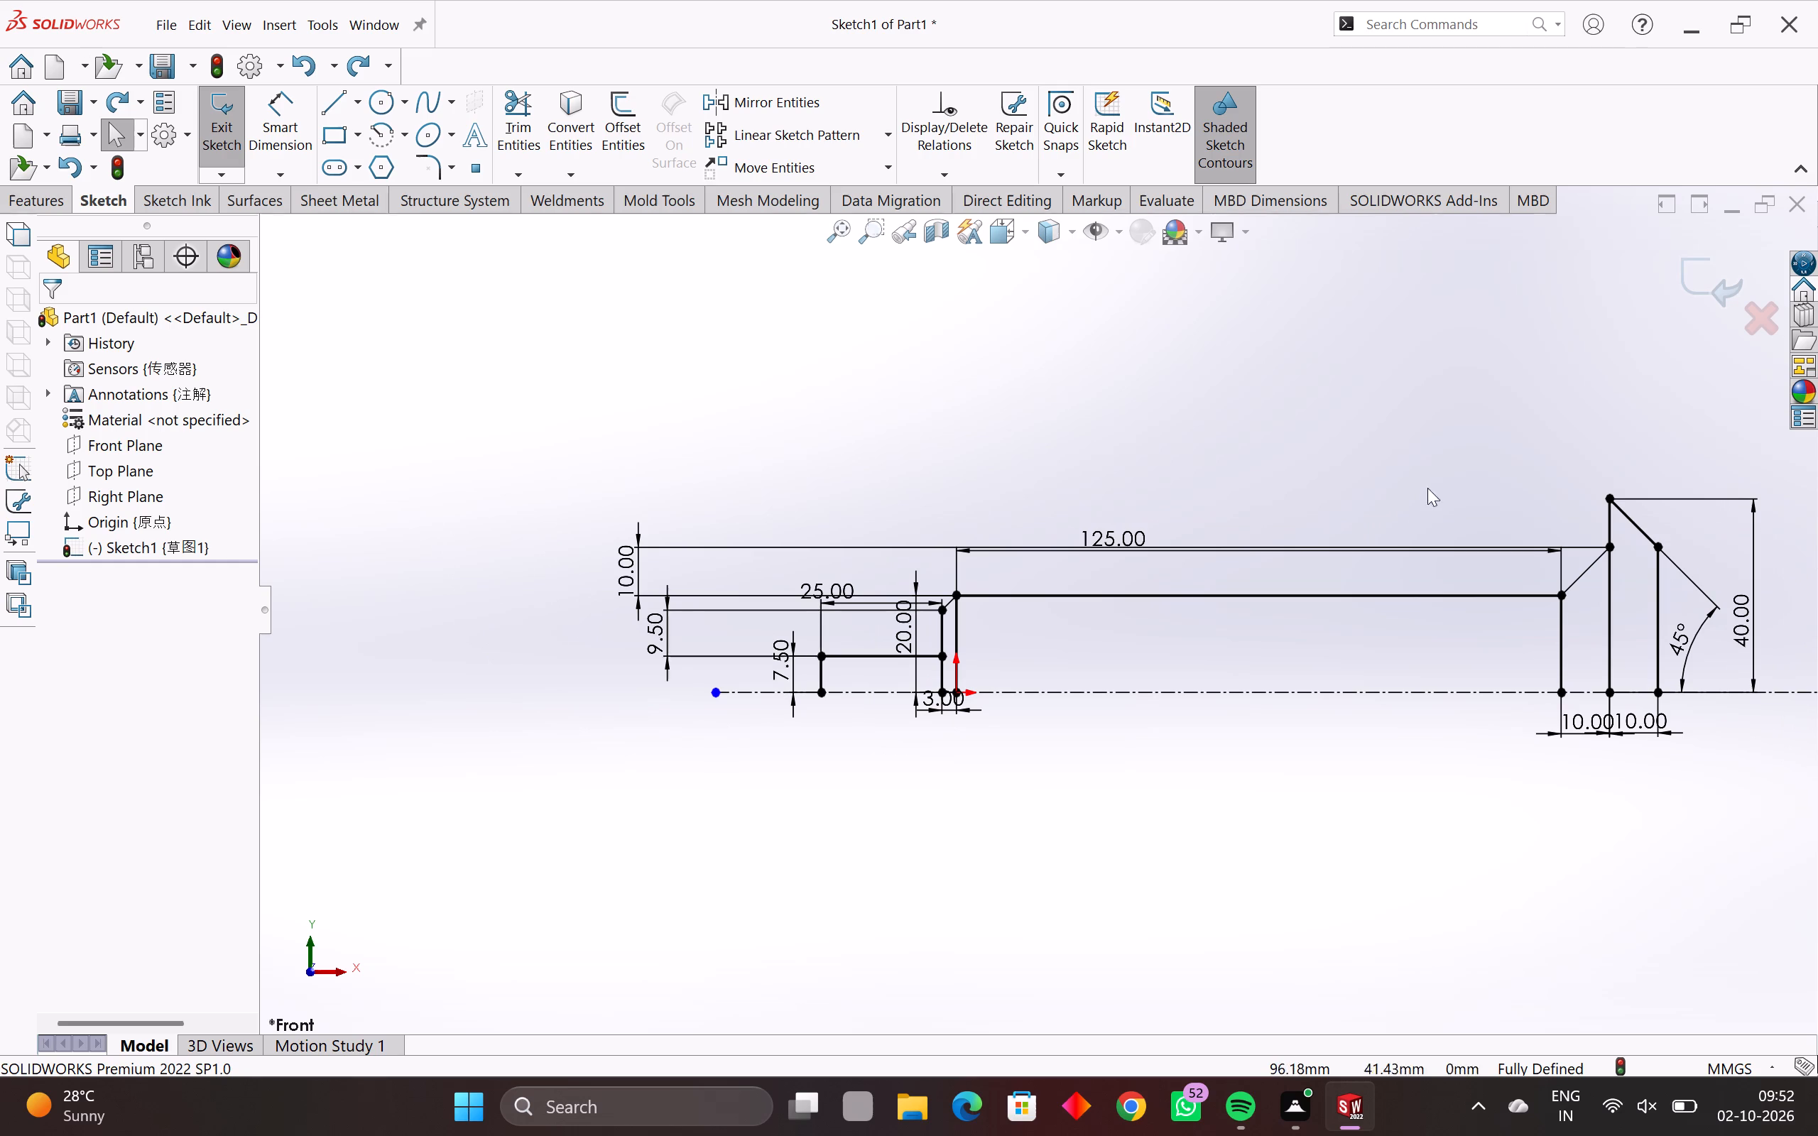
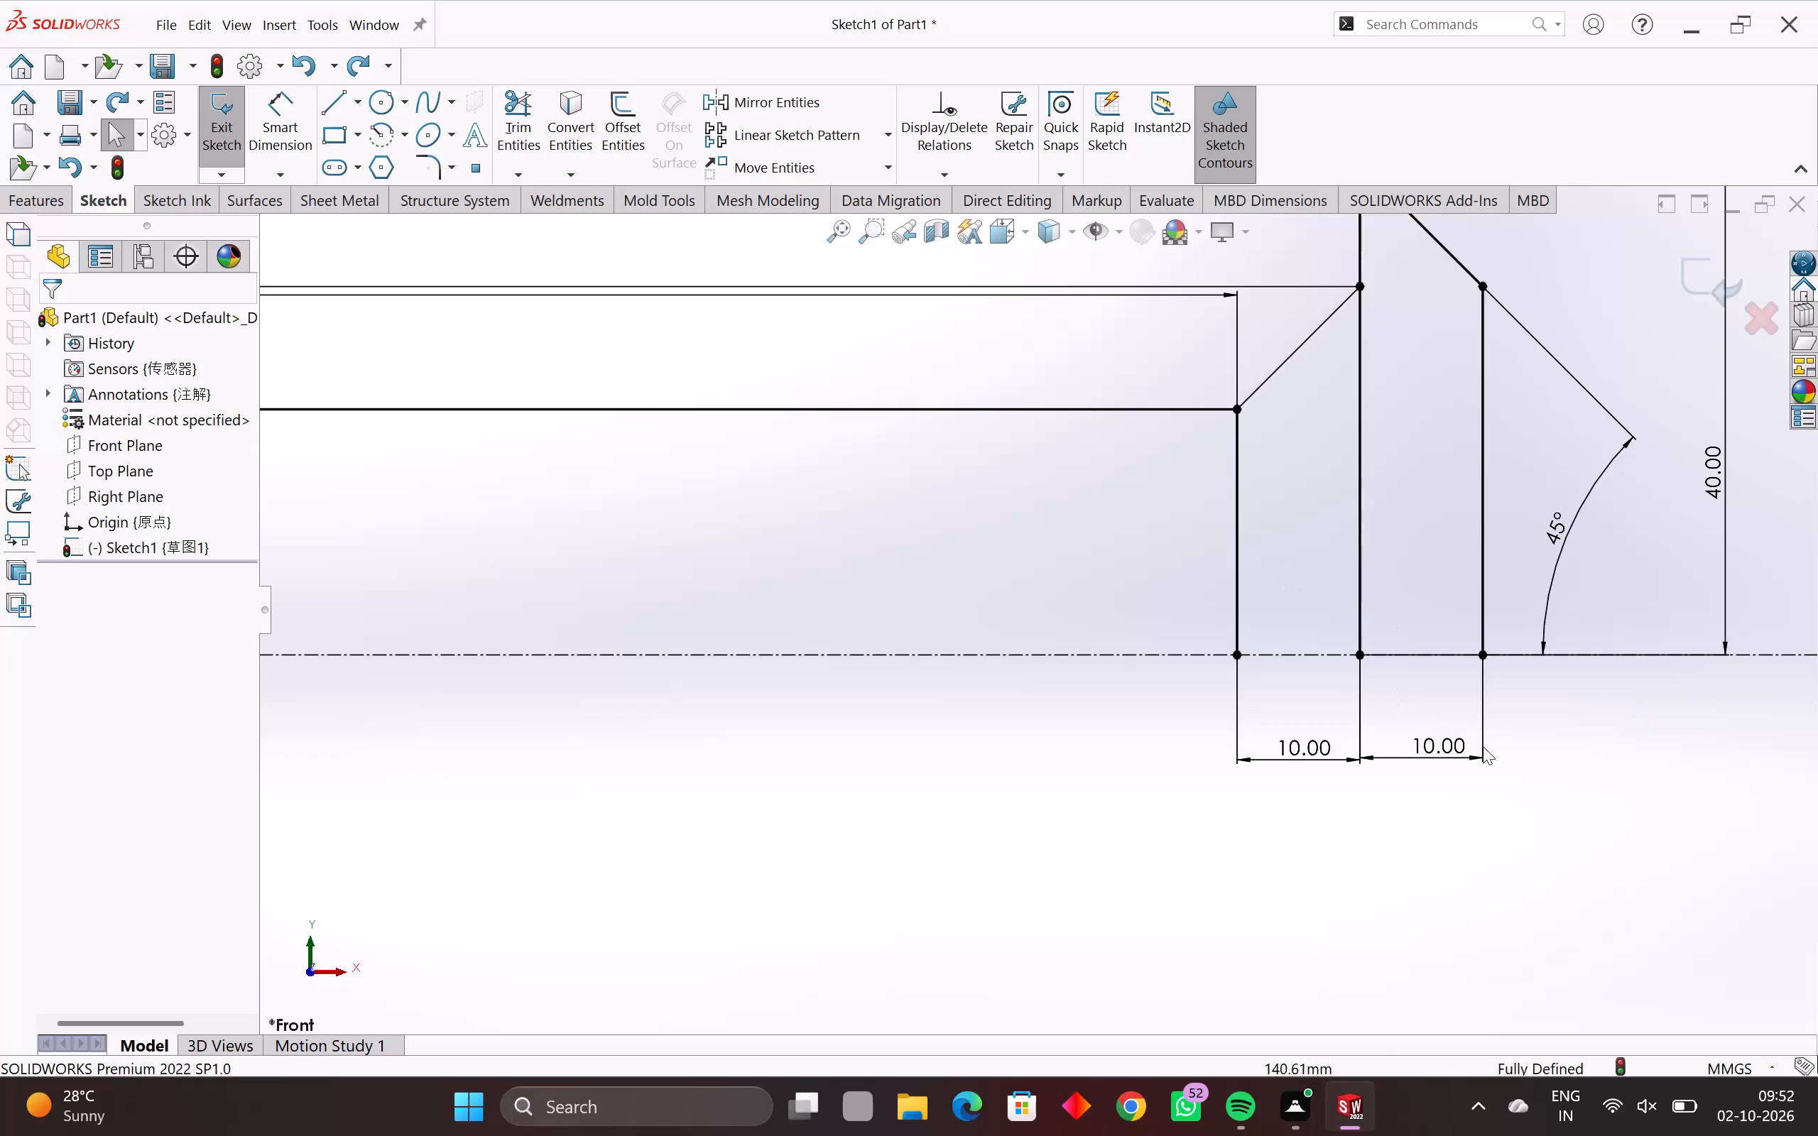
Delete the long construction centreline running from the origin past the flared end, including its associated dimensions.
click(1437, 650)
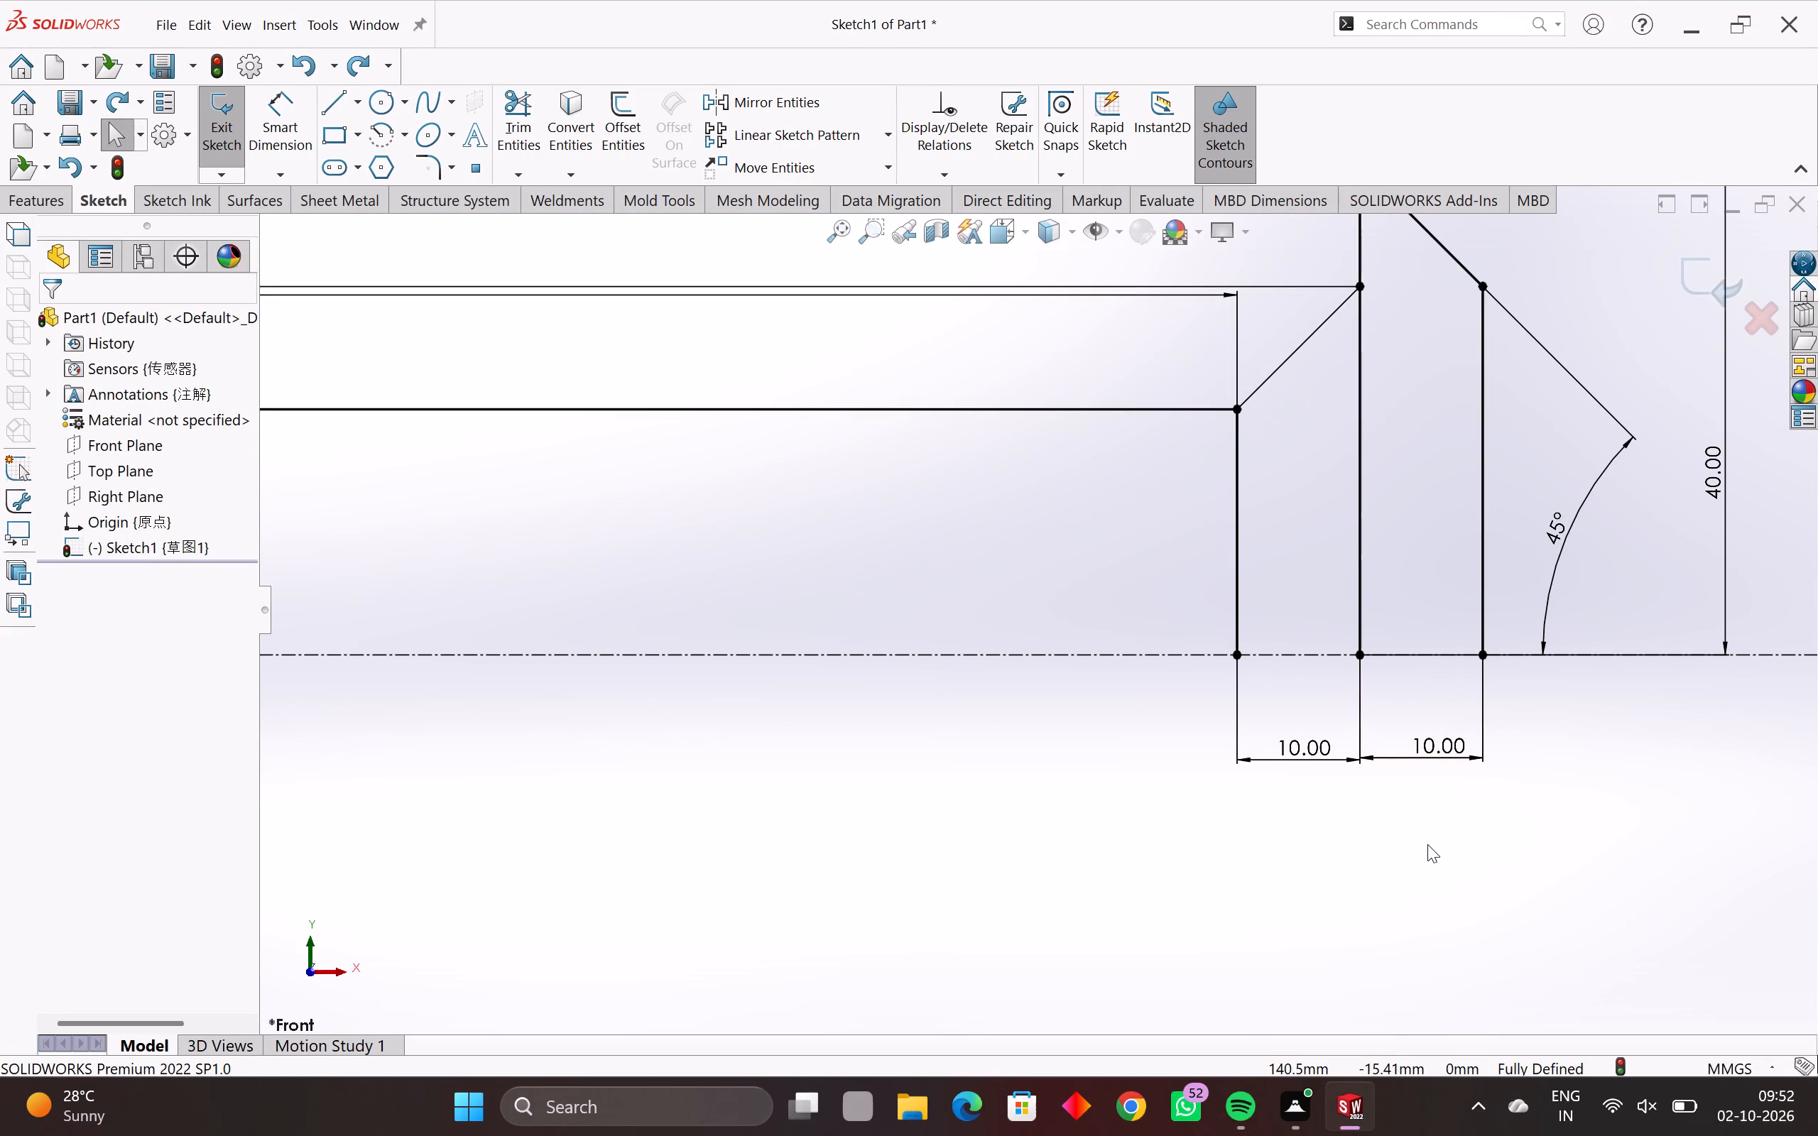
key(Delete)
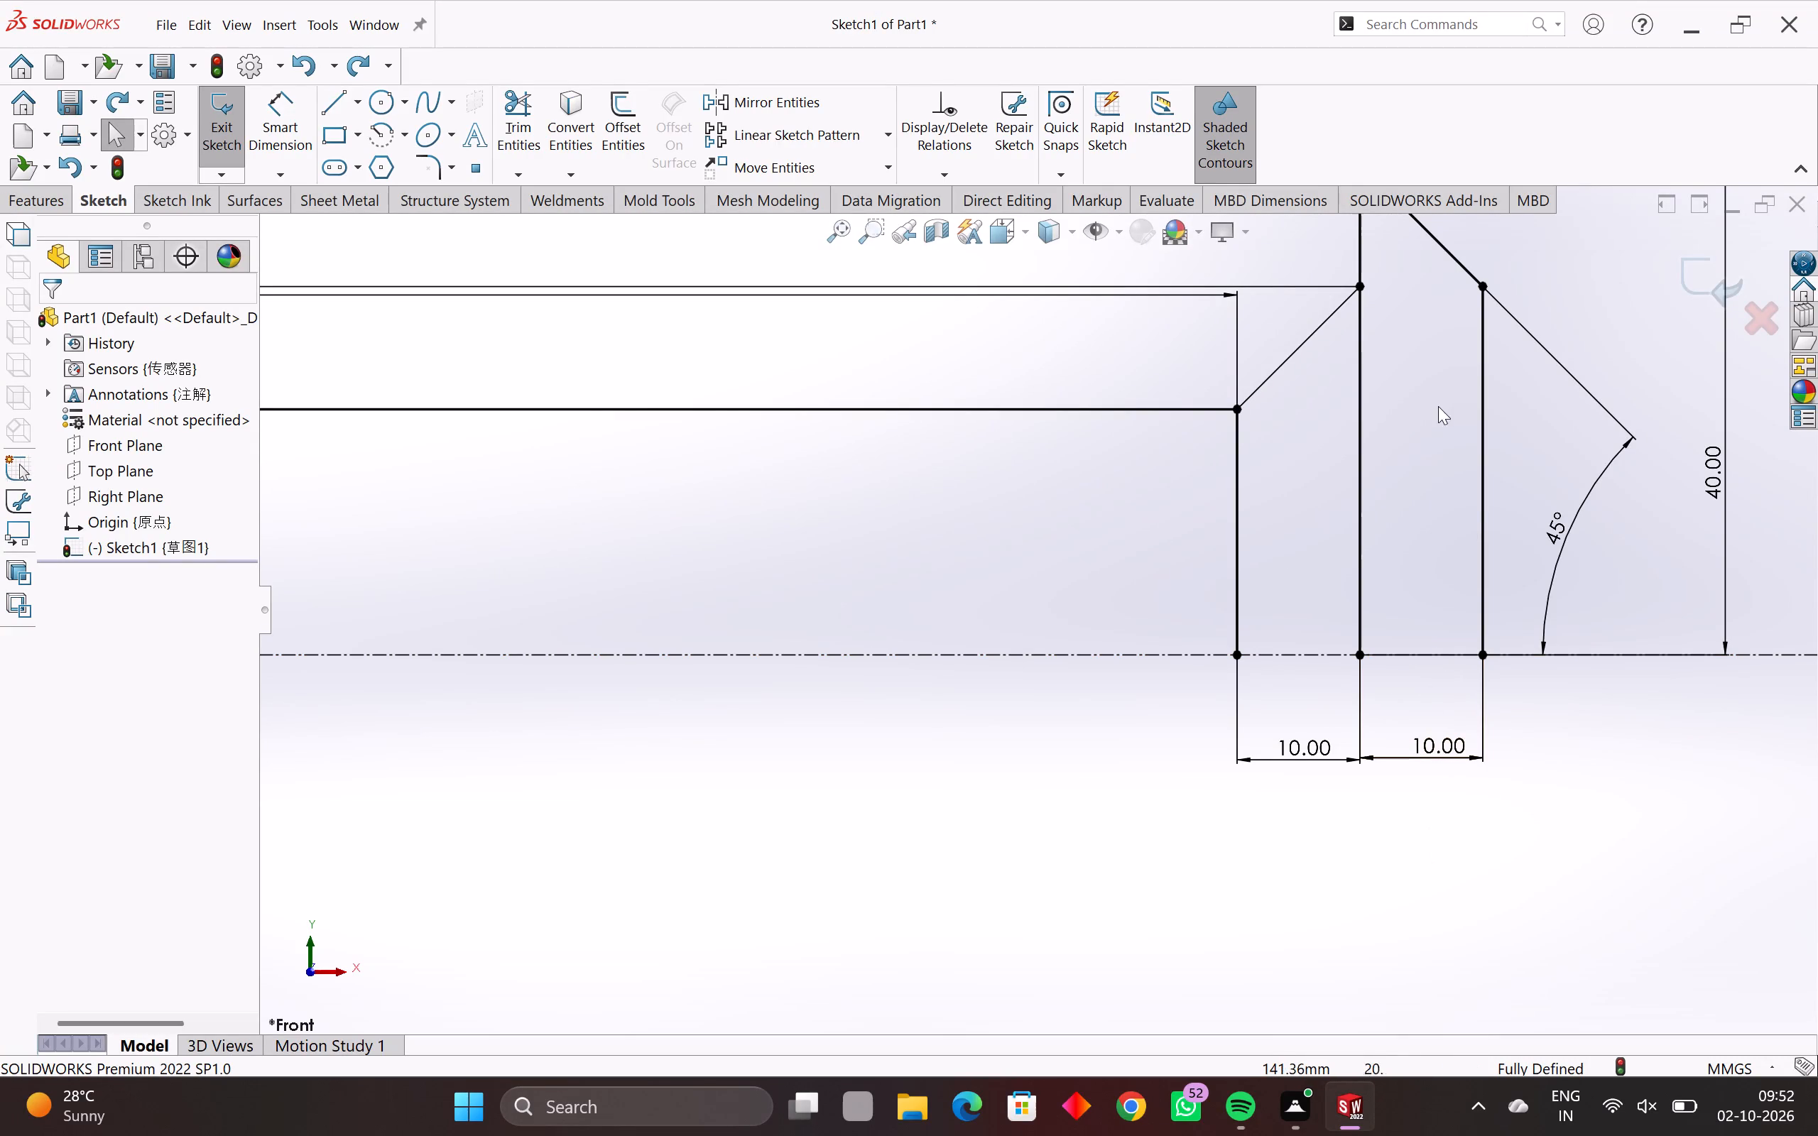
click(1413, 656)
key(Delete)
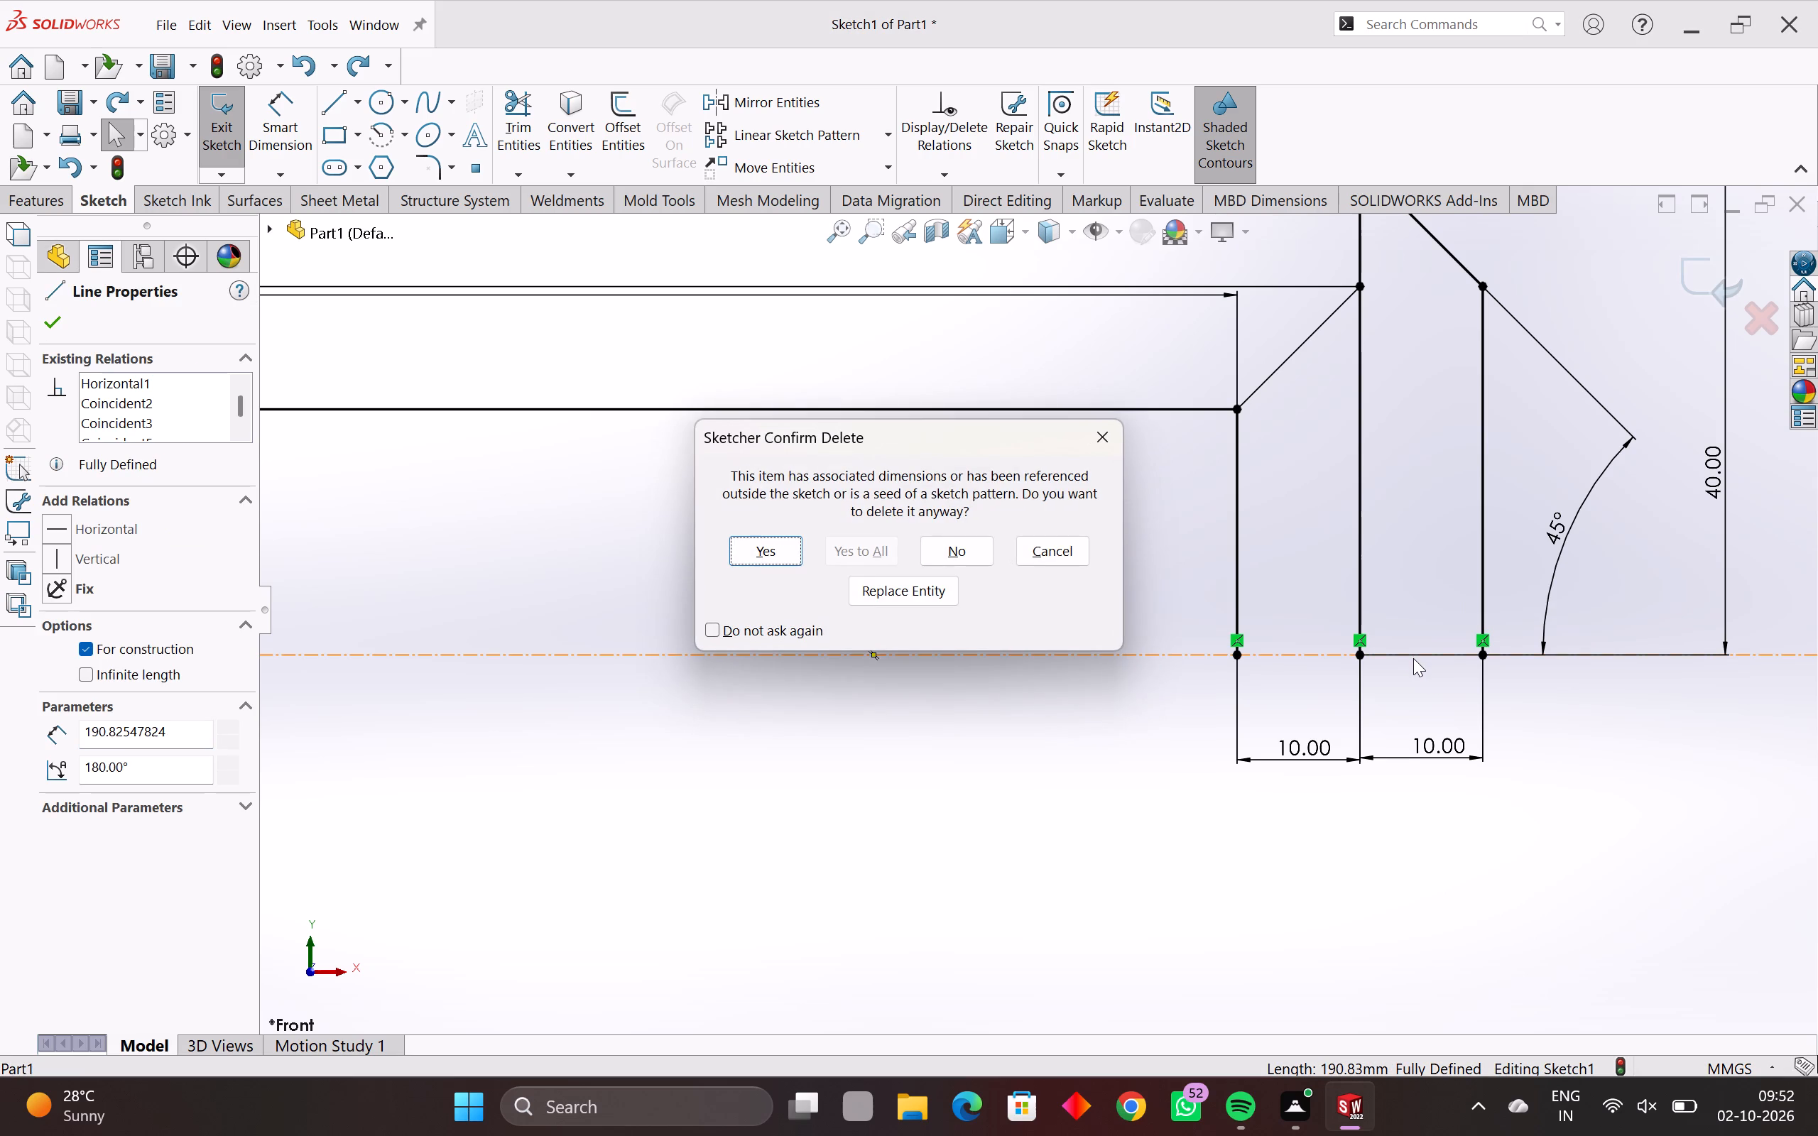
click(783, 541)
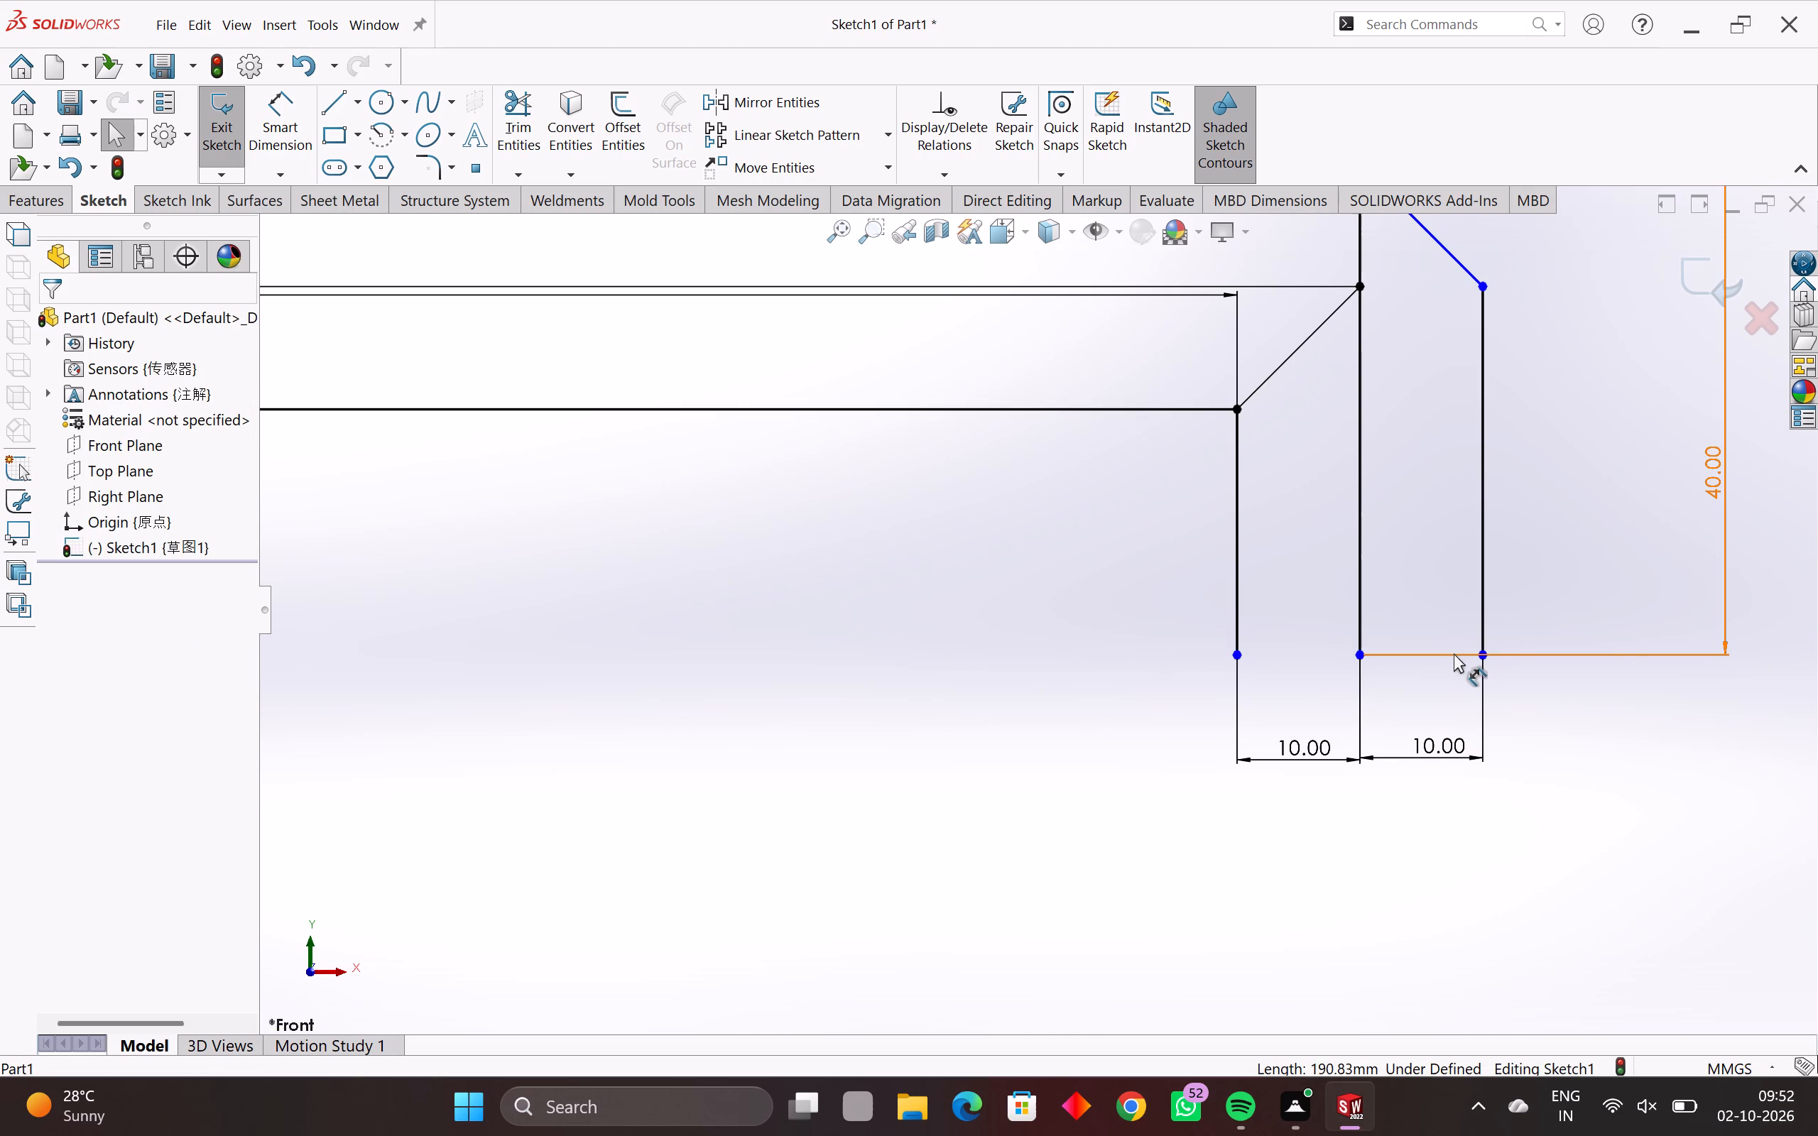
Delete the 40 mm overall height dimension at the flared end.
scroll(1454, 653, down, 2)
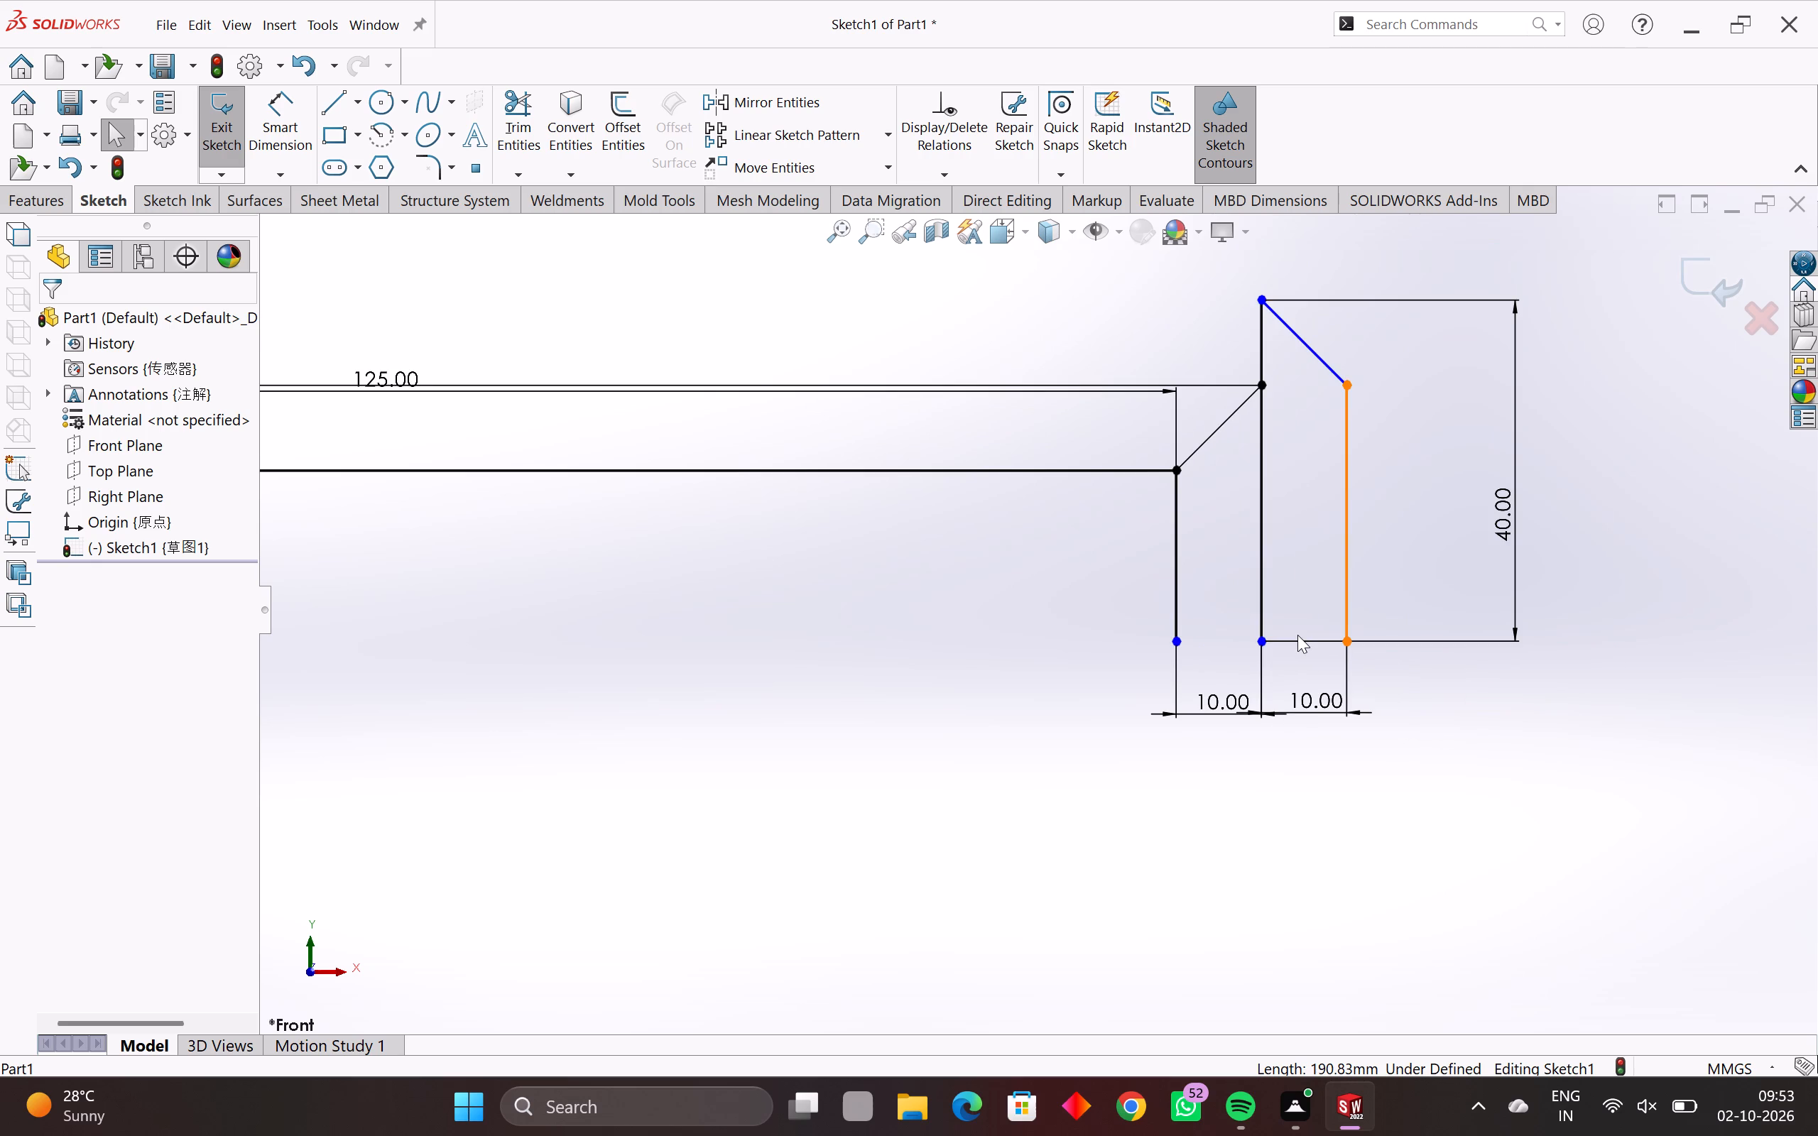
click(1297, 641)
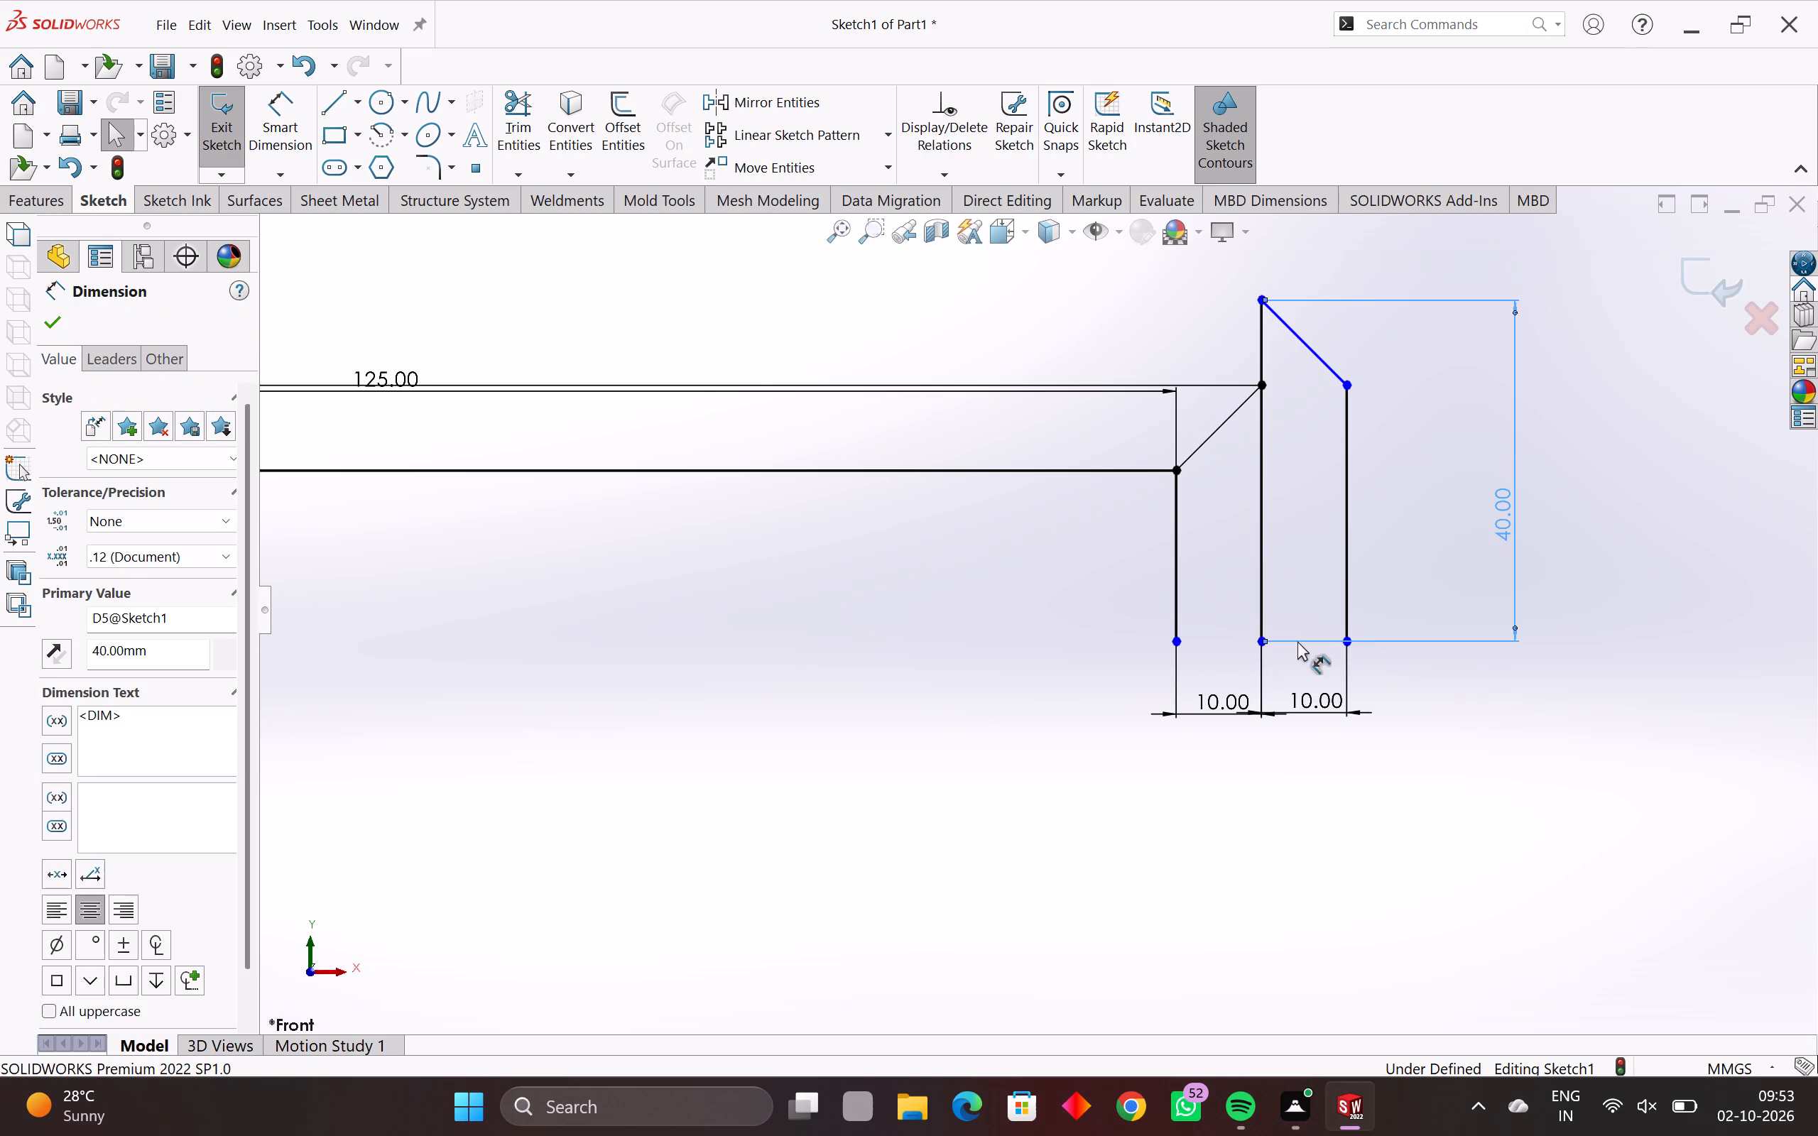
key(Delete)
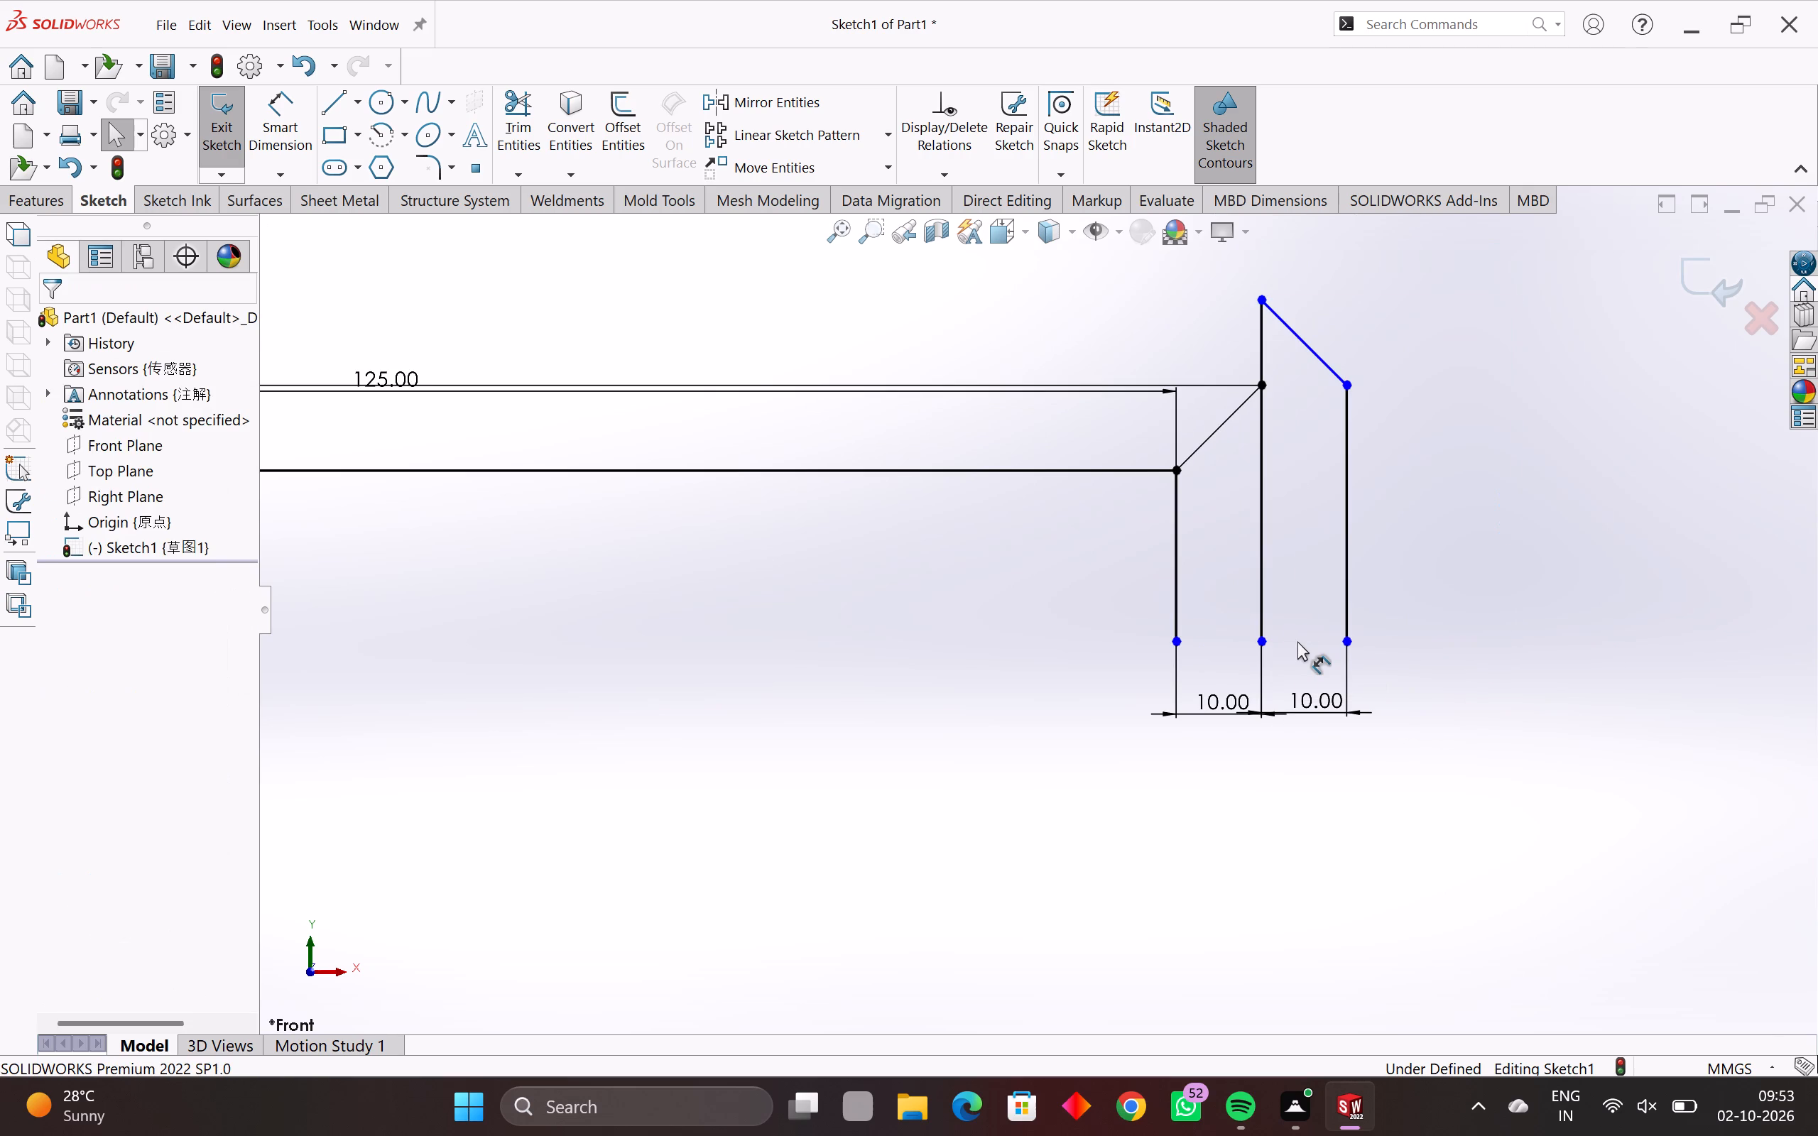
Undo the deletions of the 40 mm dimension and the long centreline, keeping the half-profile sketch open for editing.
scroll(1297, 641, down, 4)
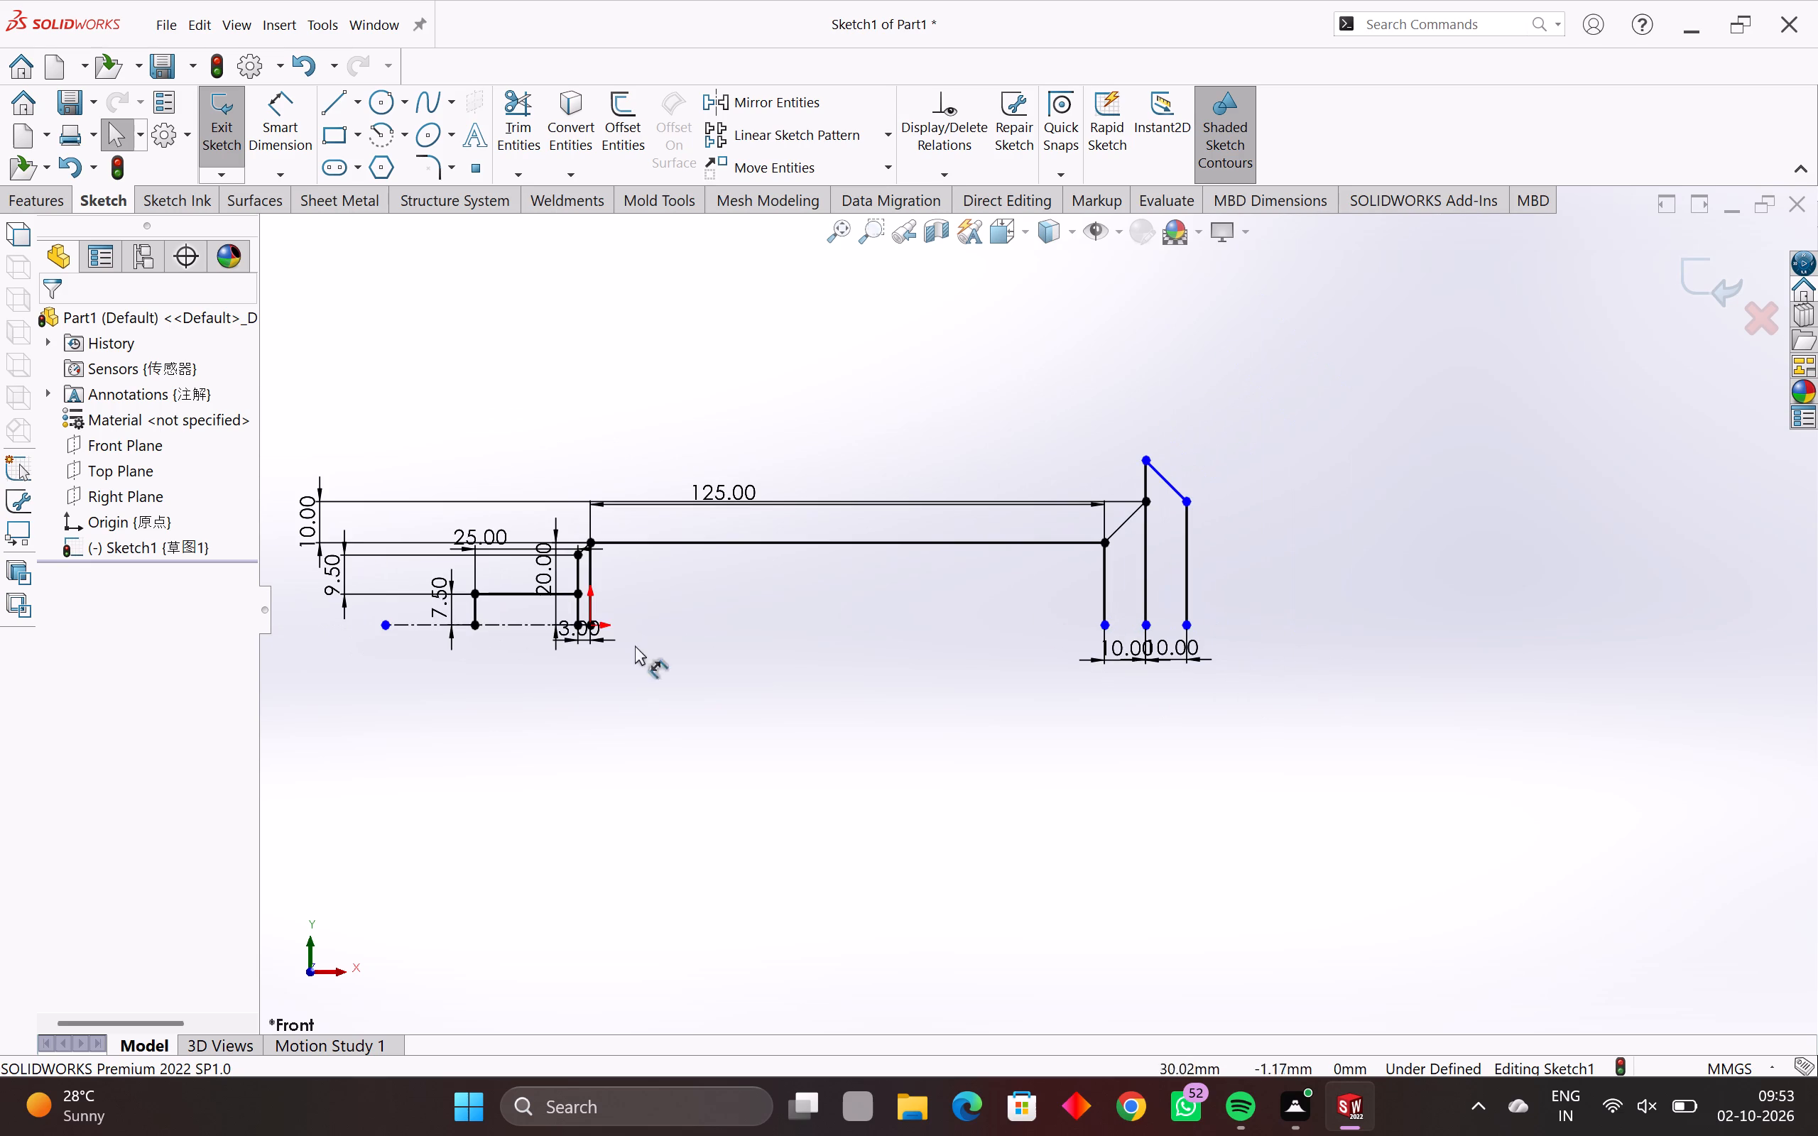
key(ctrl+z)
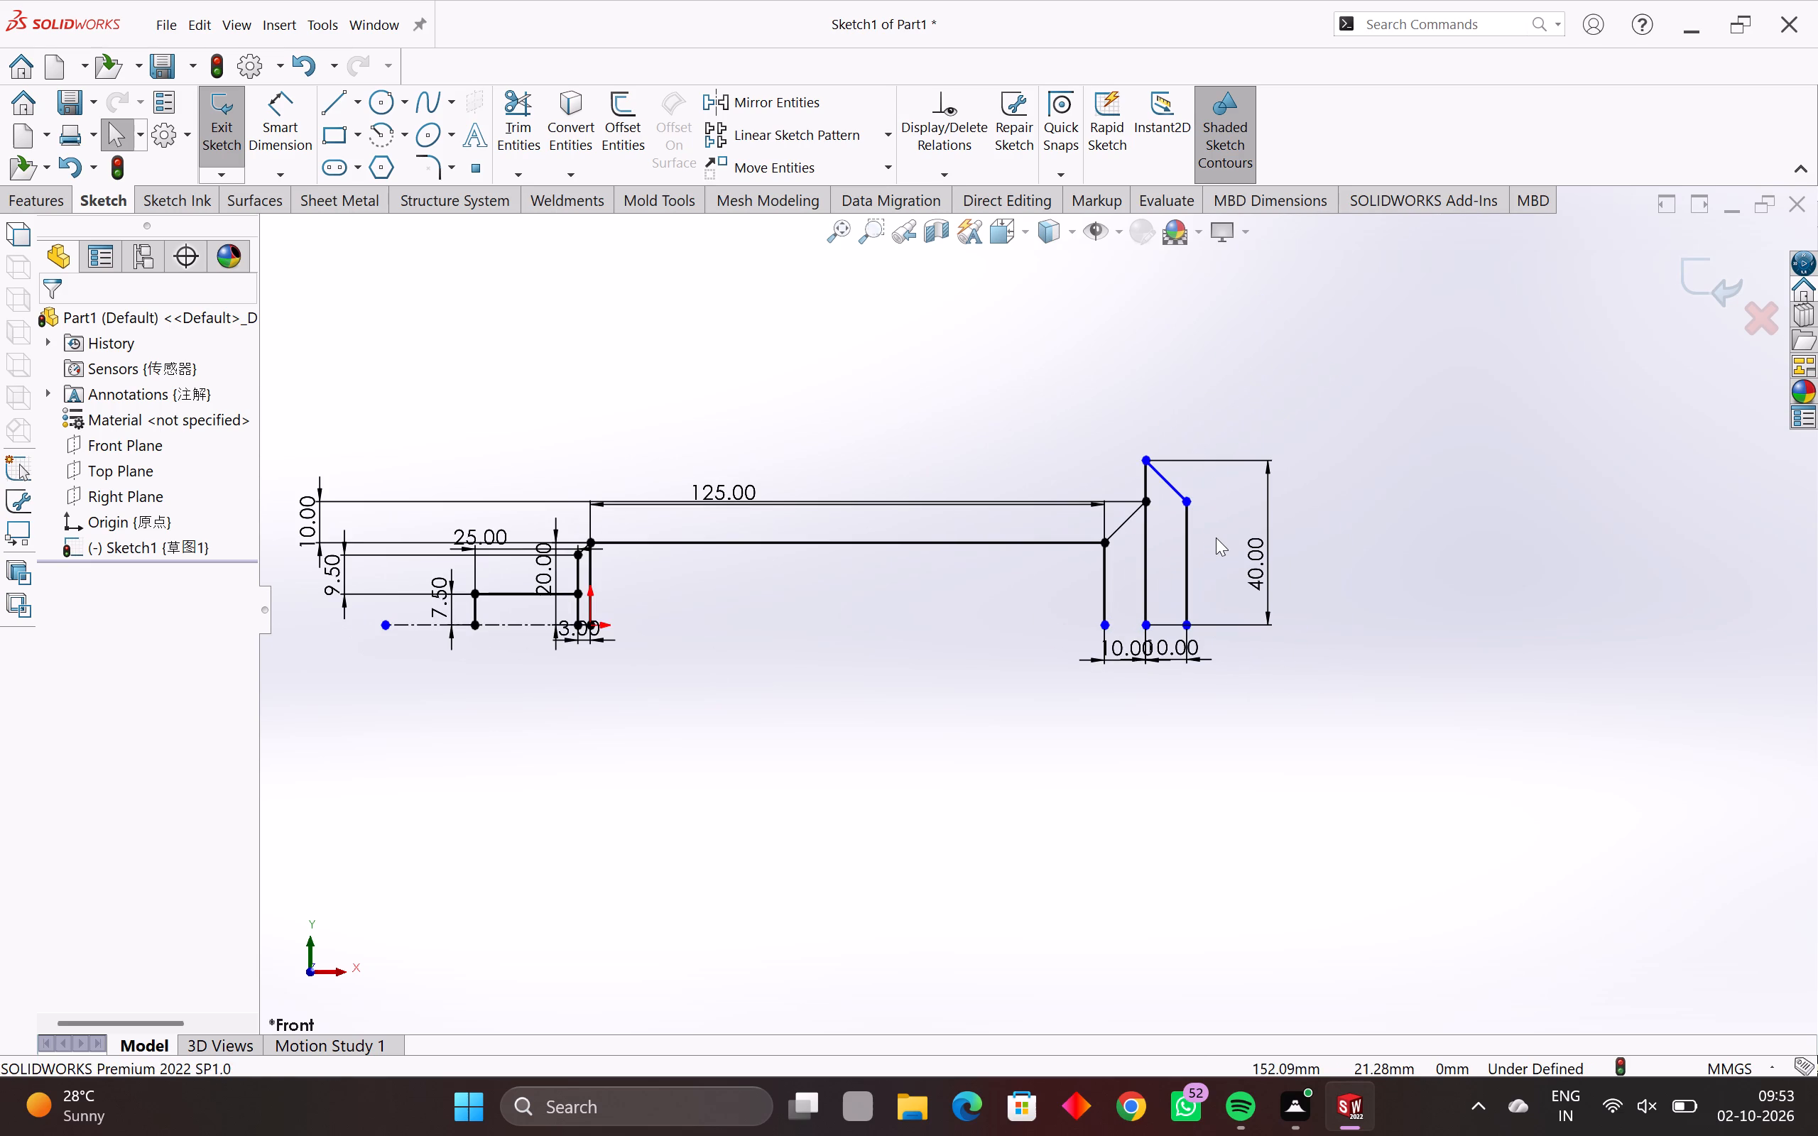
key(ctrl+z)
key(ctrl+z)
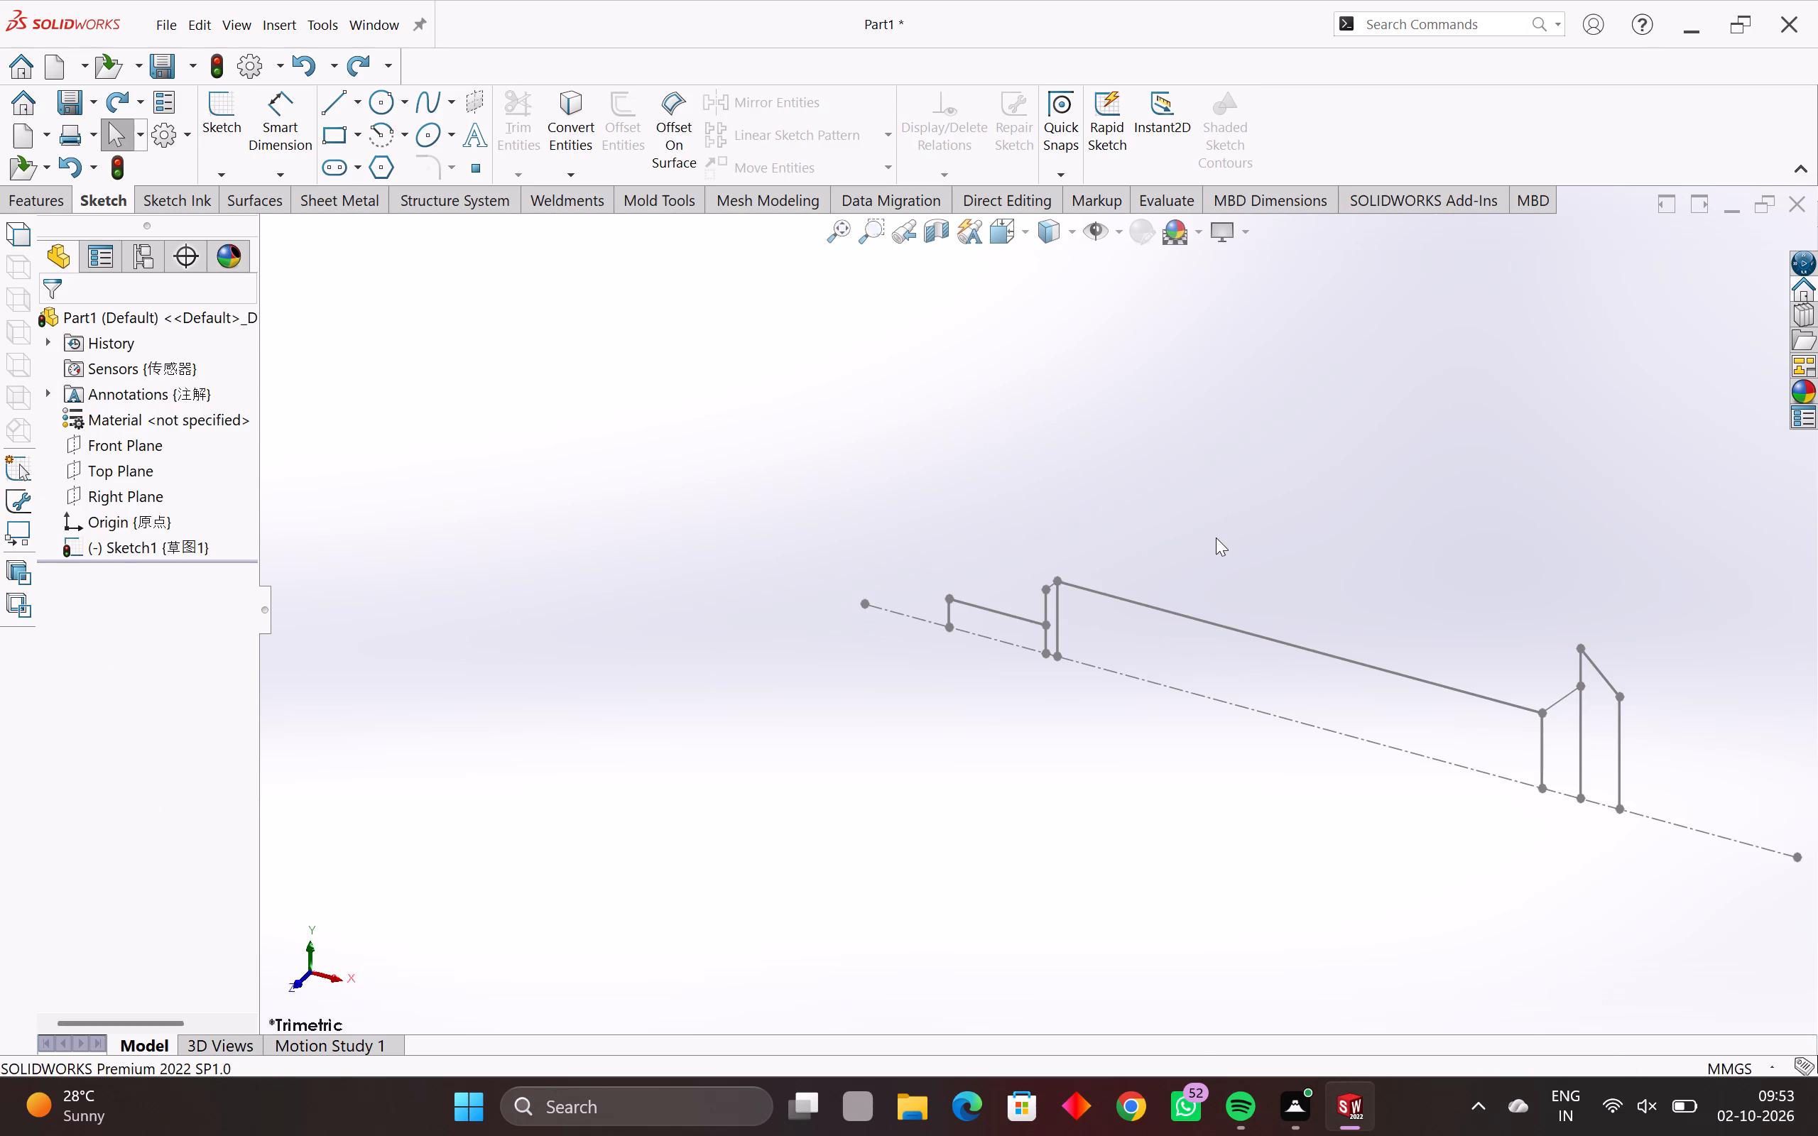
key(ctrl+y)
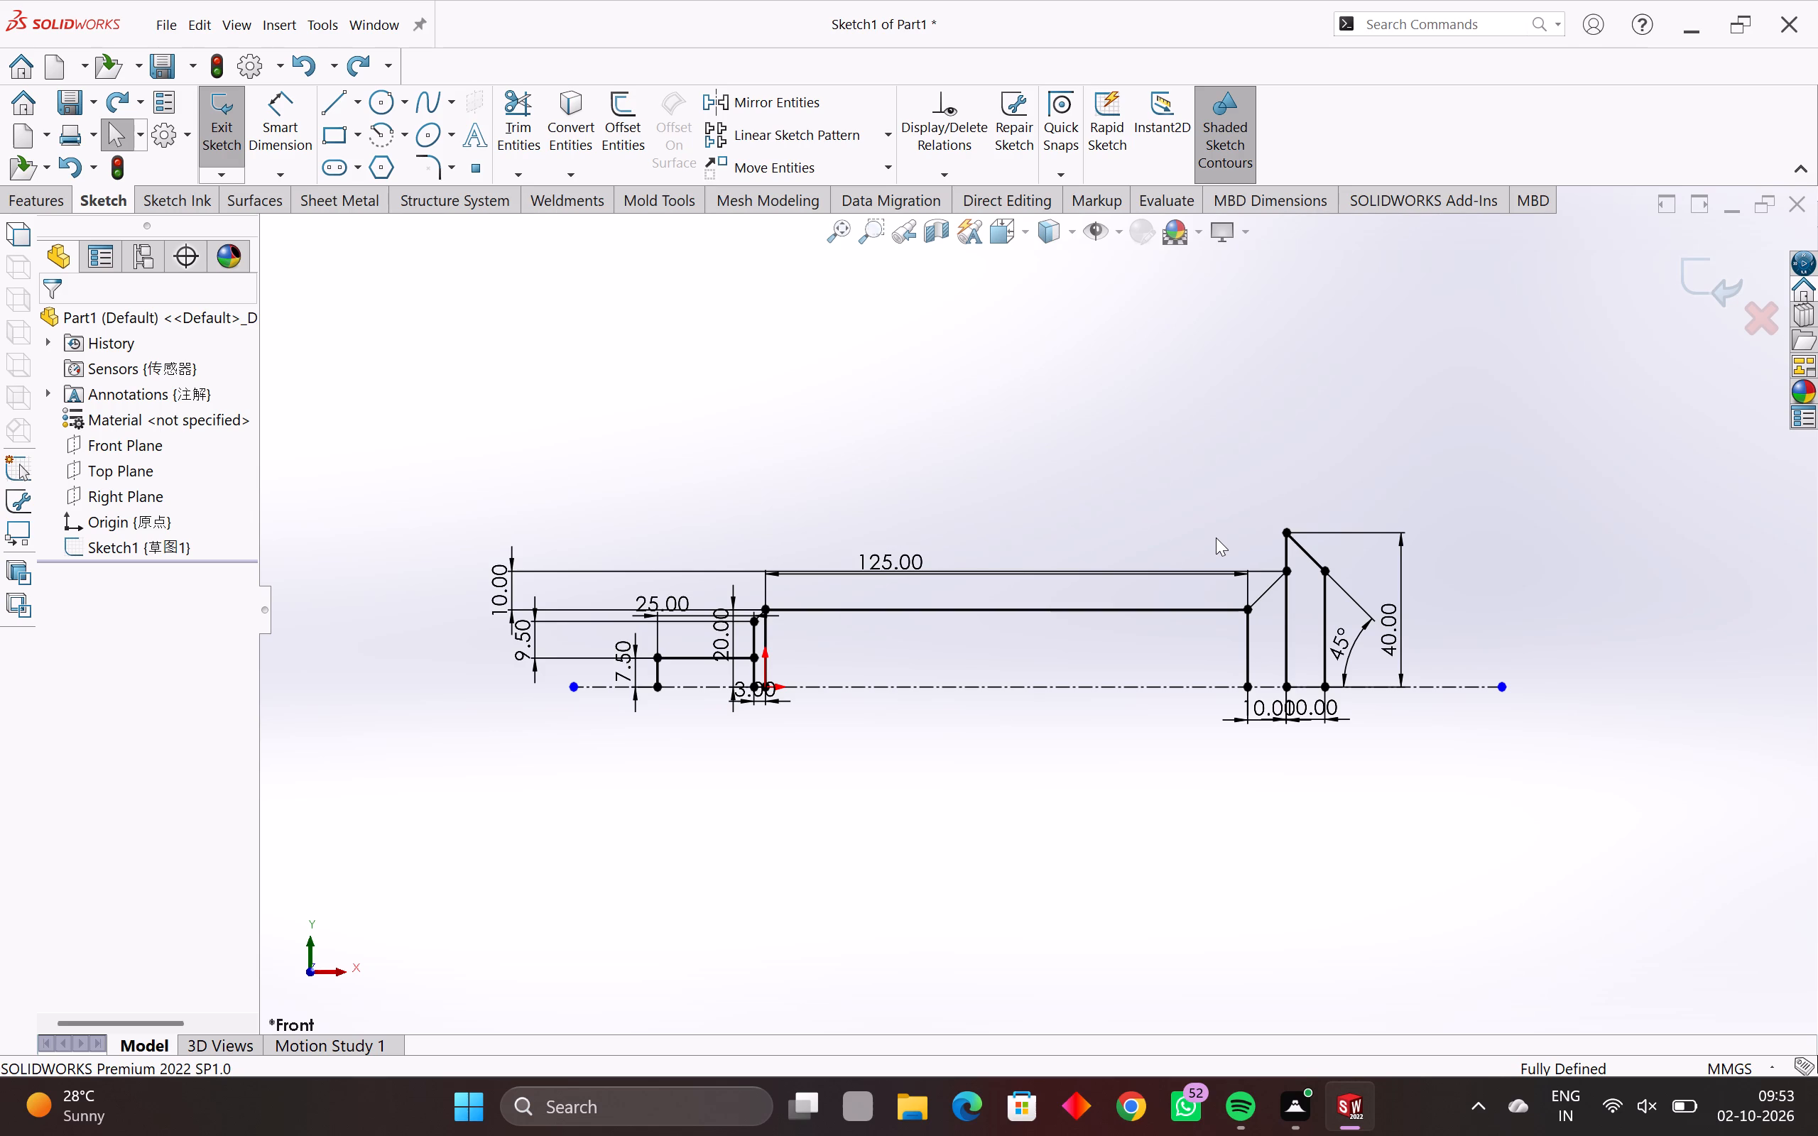
Delete the short construction centreline running from the origin beneath the 25 mm stepped end.
scroll(714, 697, up, 6)
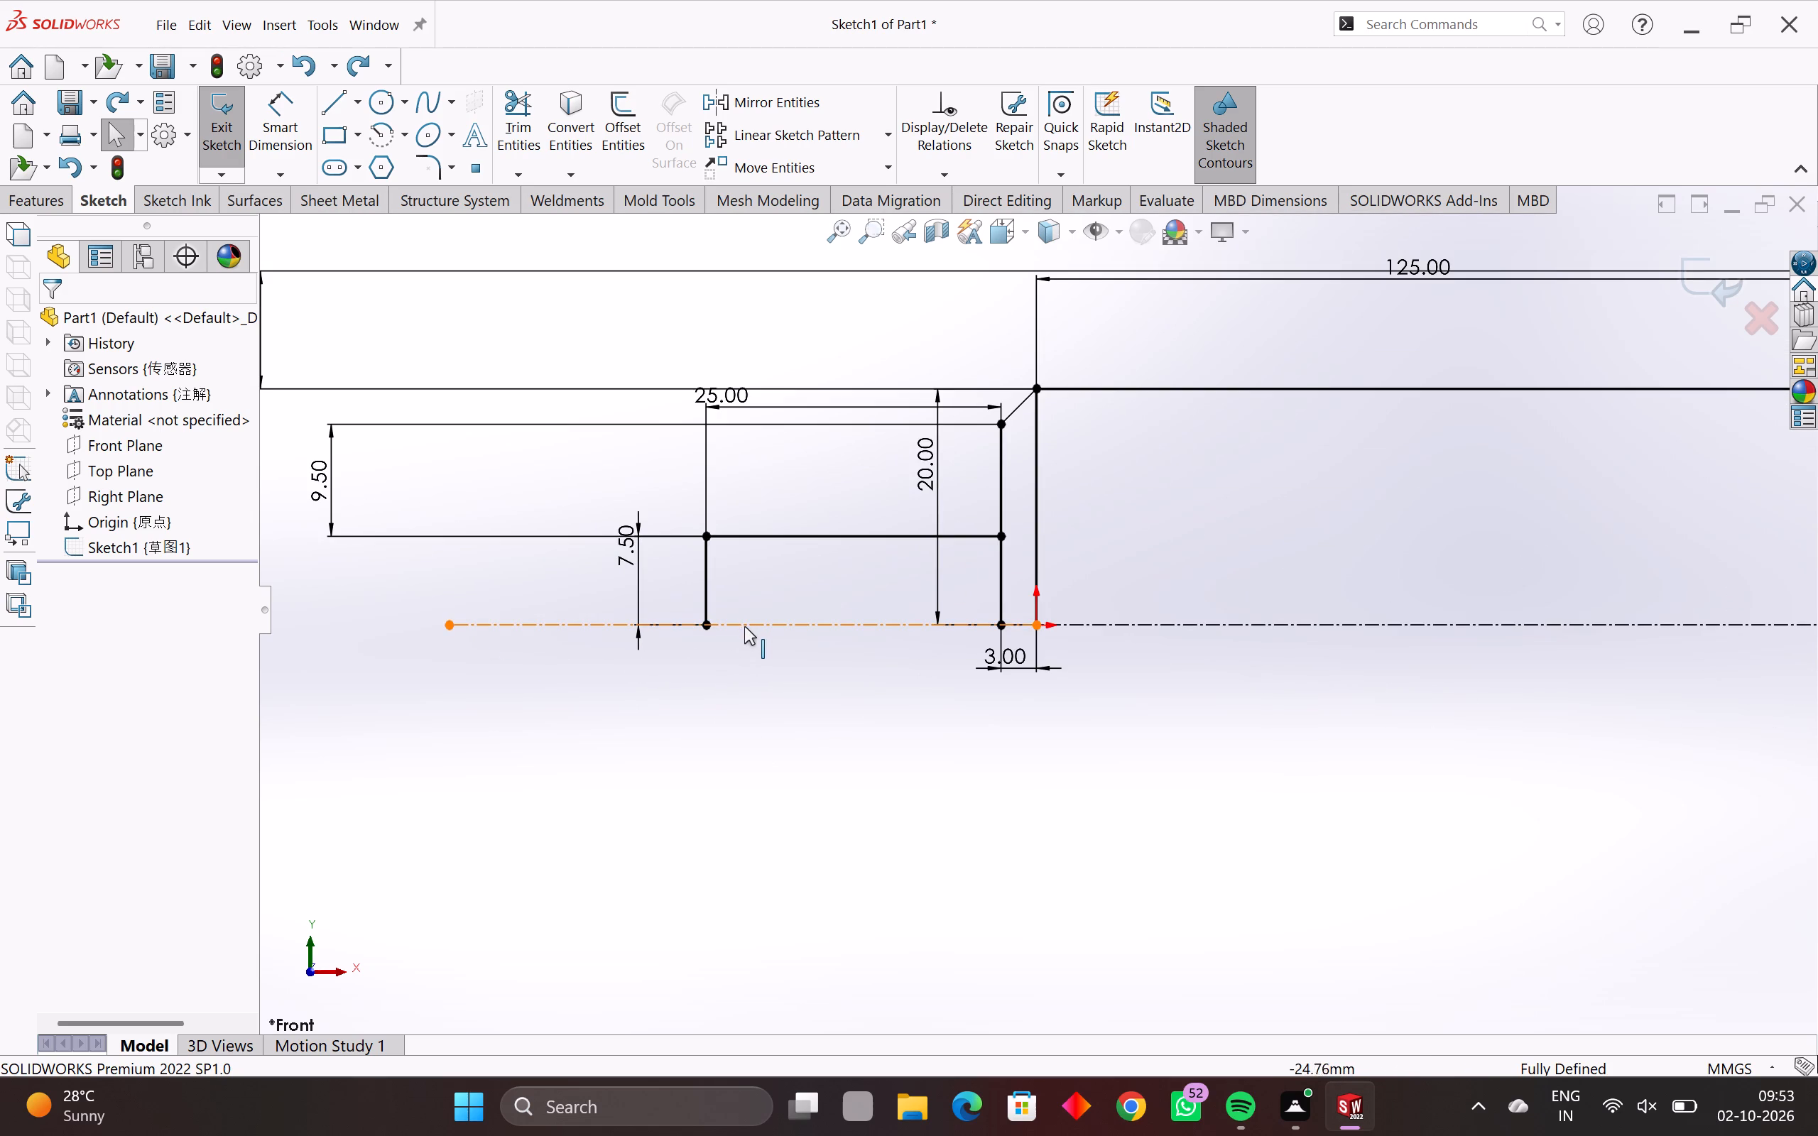
click(777, 624)
key(Delete)
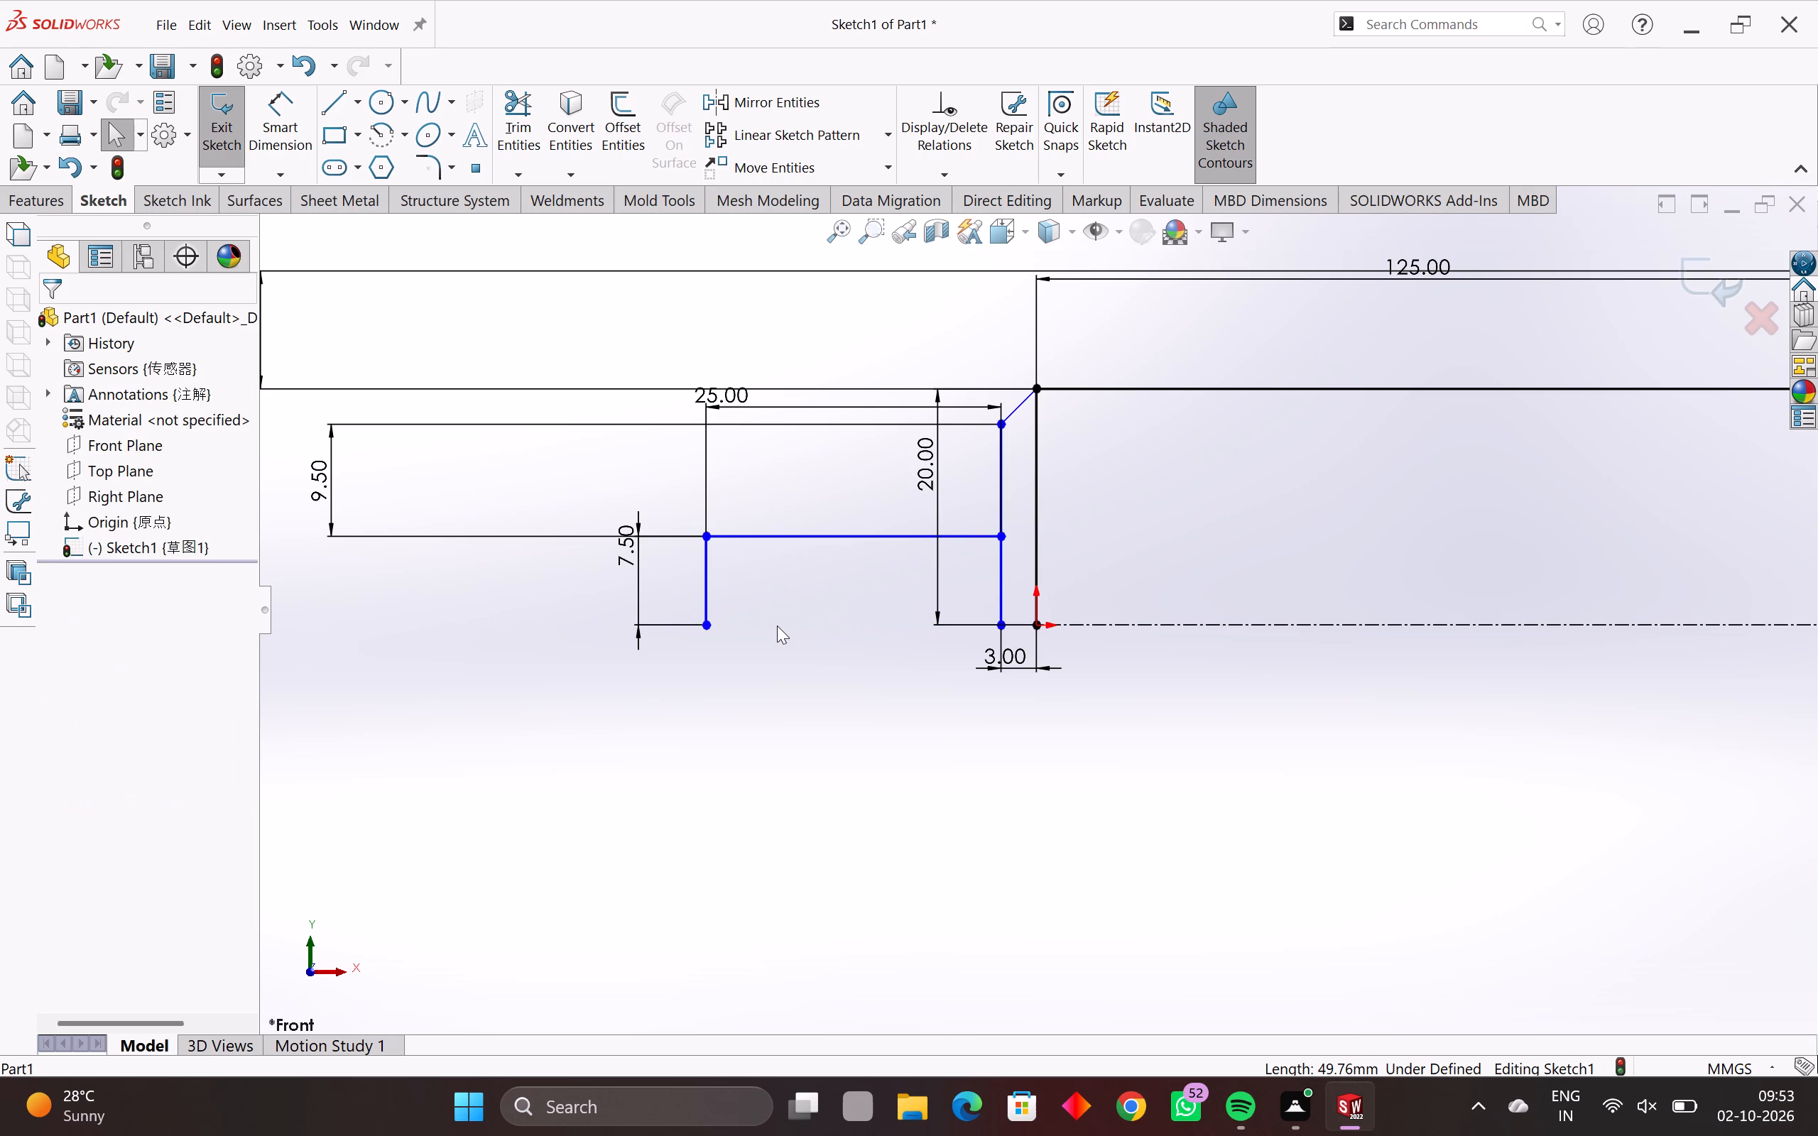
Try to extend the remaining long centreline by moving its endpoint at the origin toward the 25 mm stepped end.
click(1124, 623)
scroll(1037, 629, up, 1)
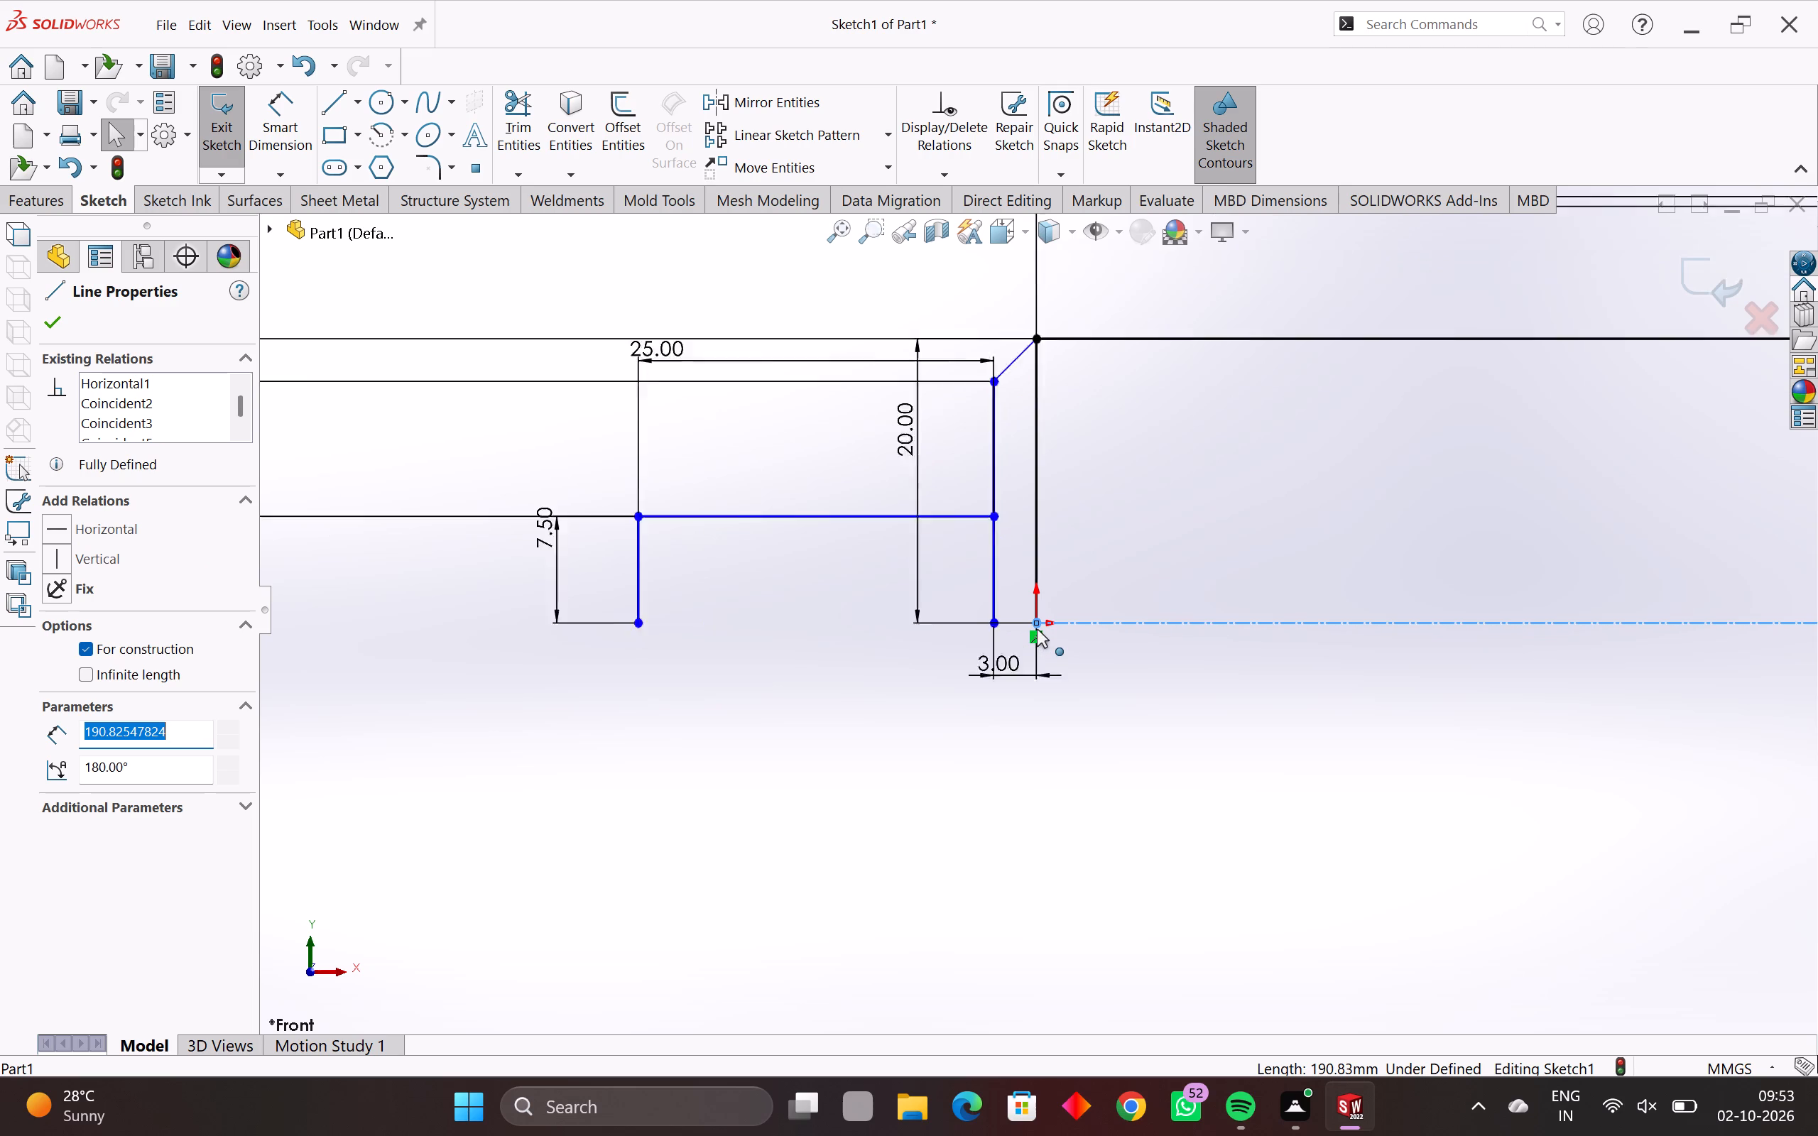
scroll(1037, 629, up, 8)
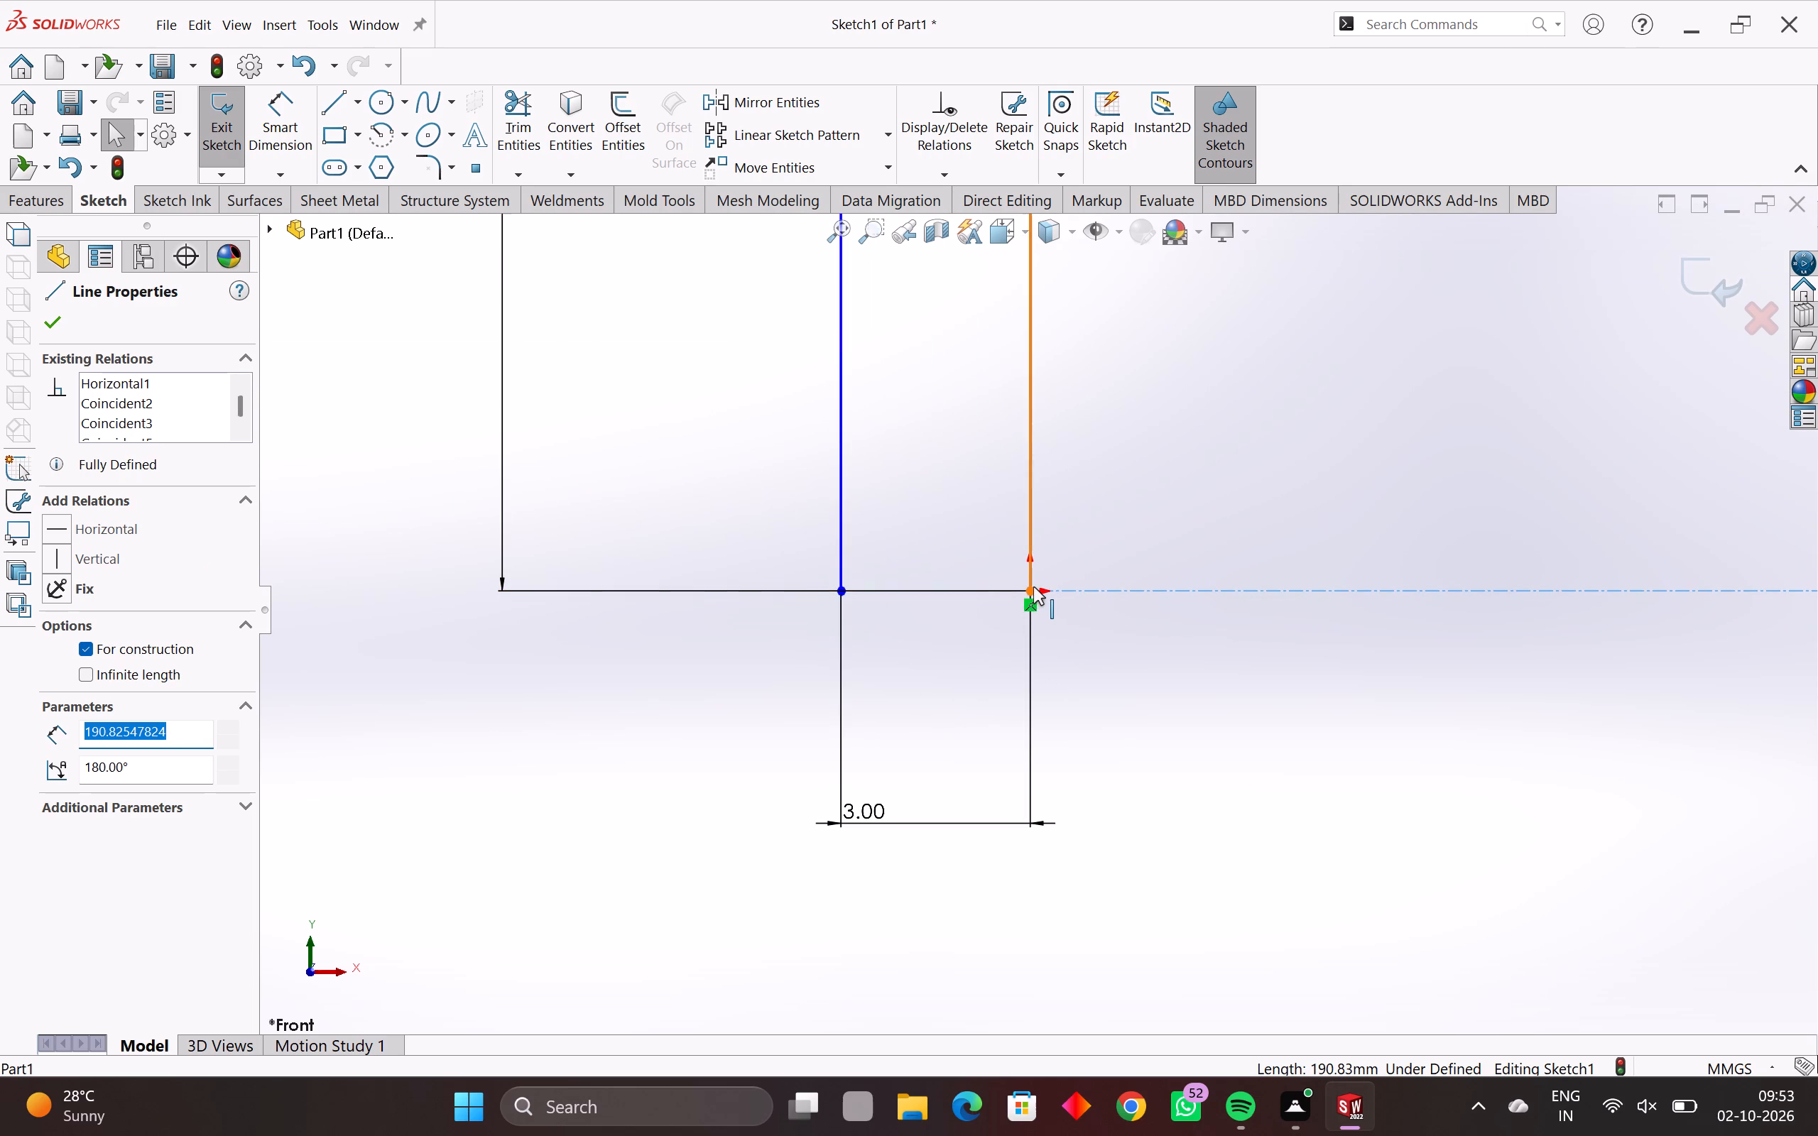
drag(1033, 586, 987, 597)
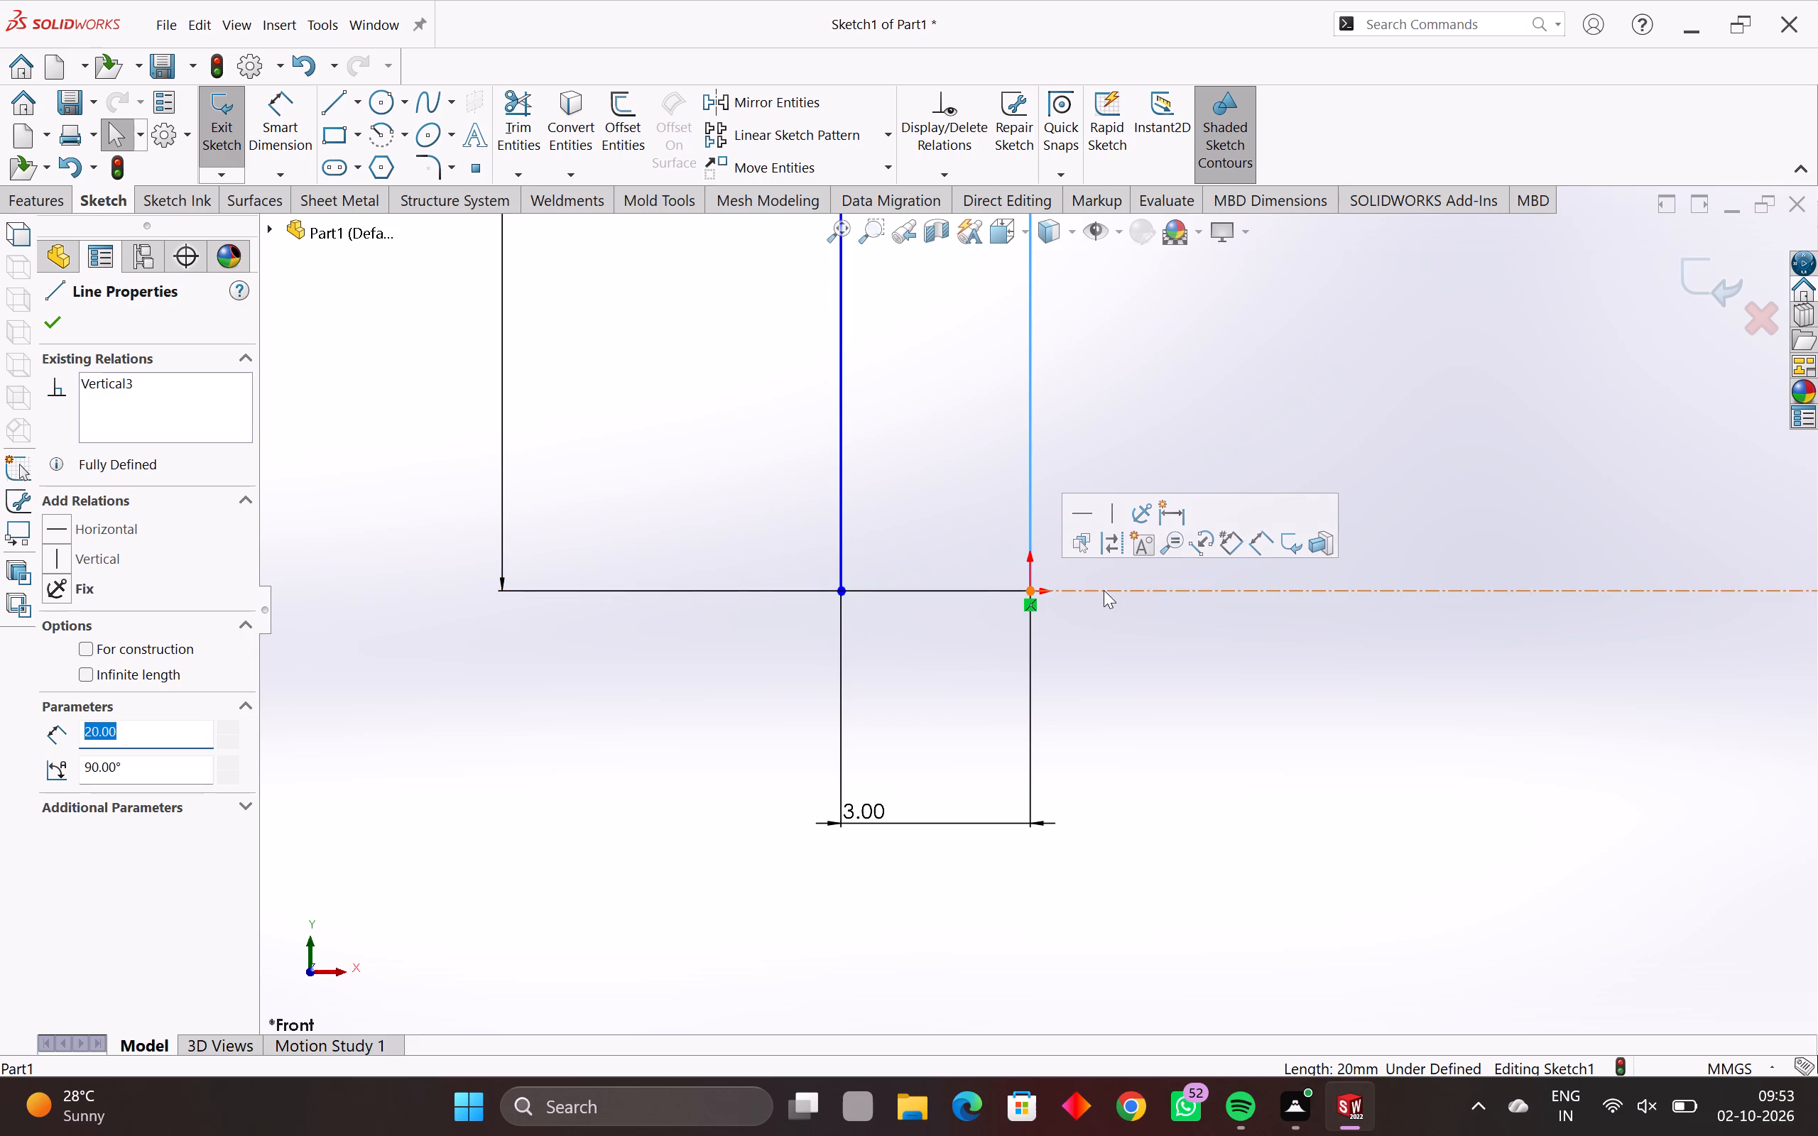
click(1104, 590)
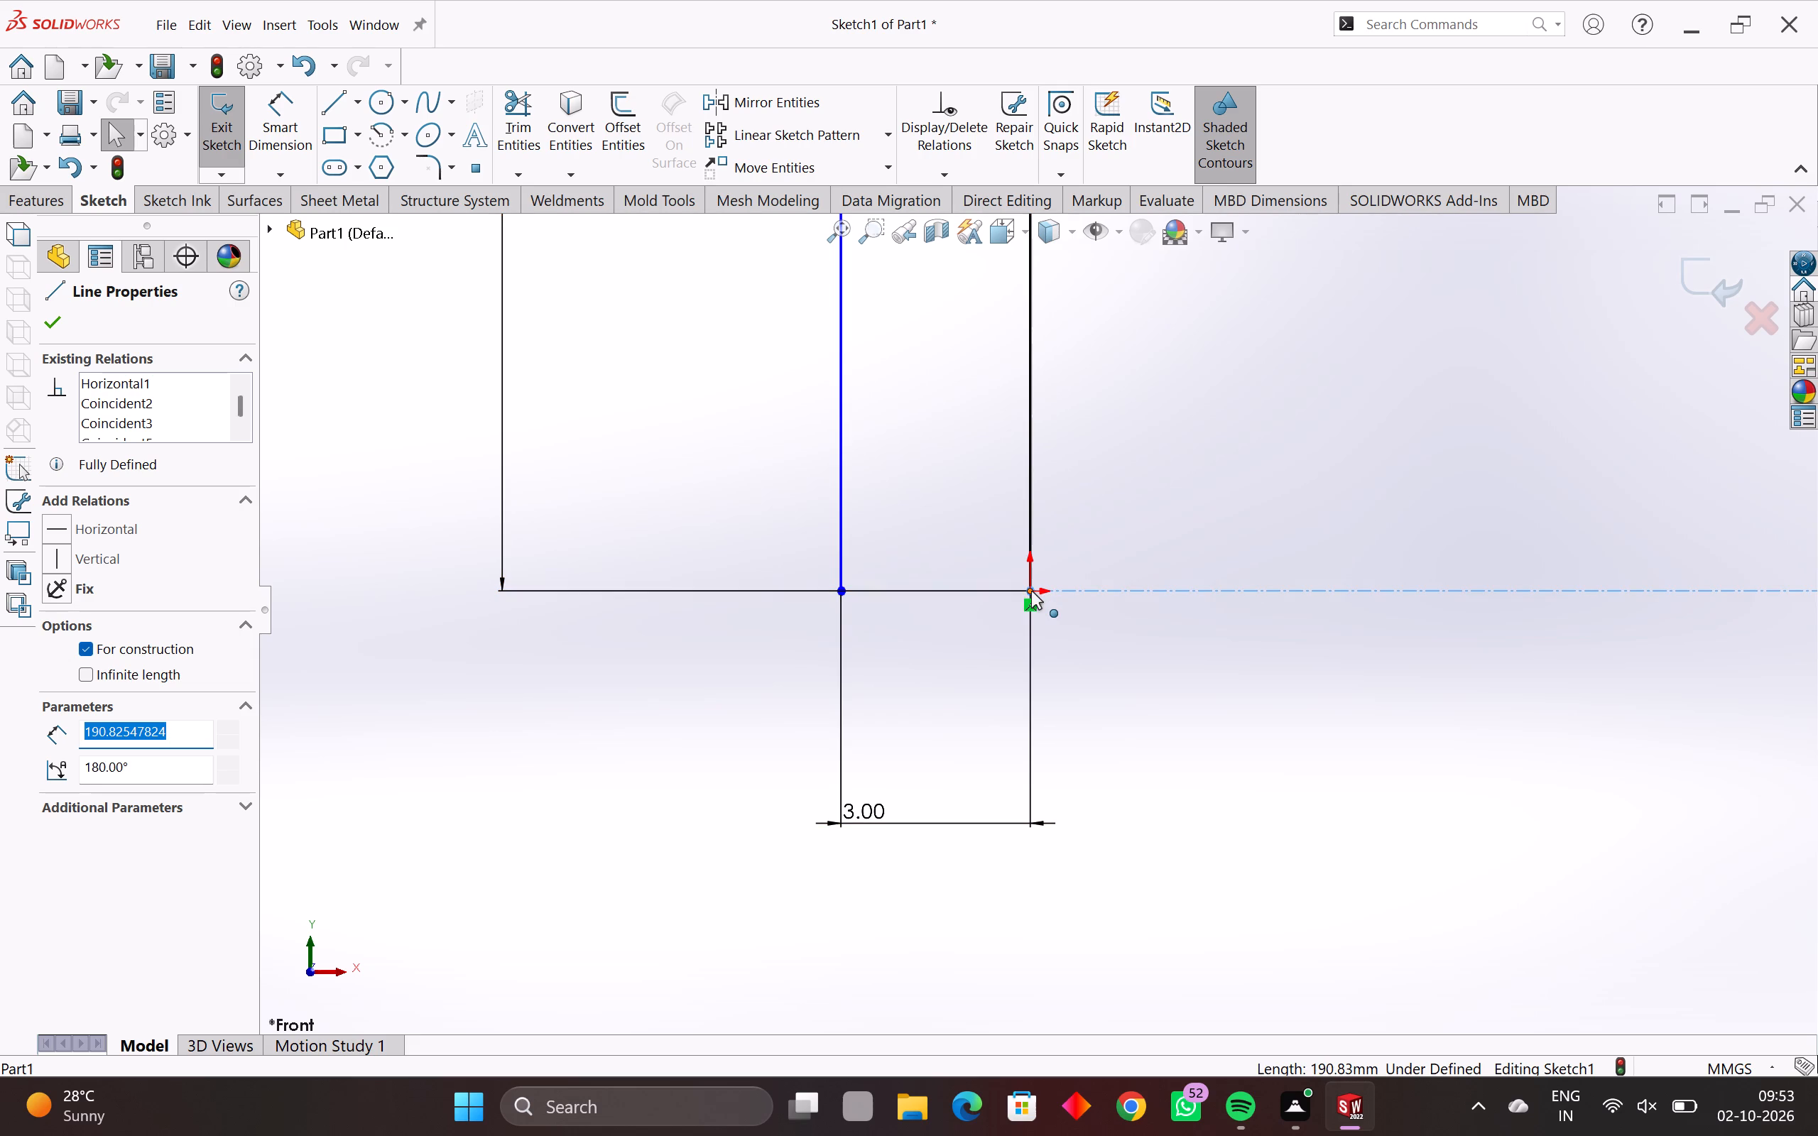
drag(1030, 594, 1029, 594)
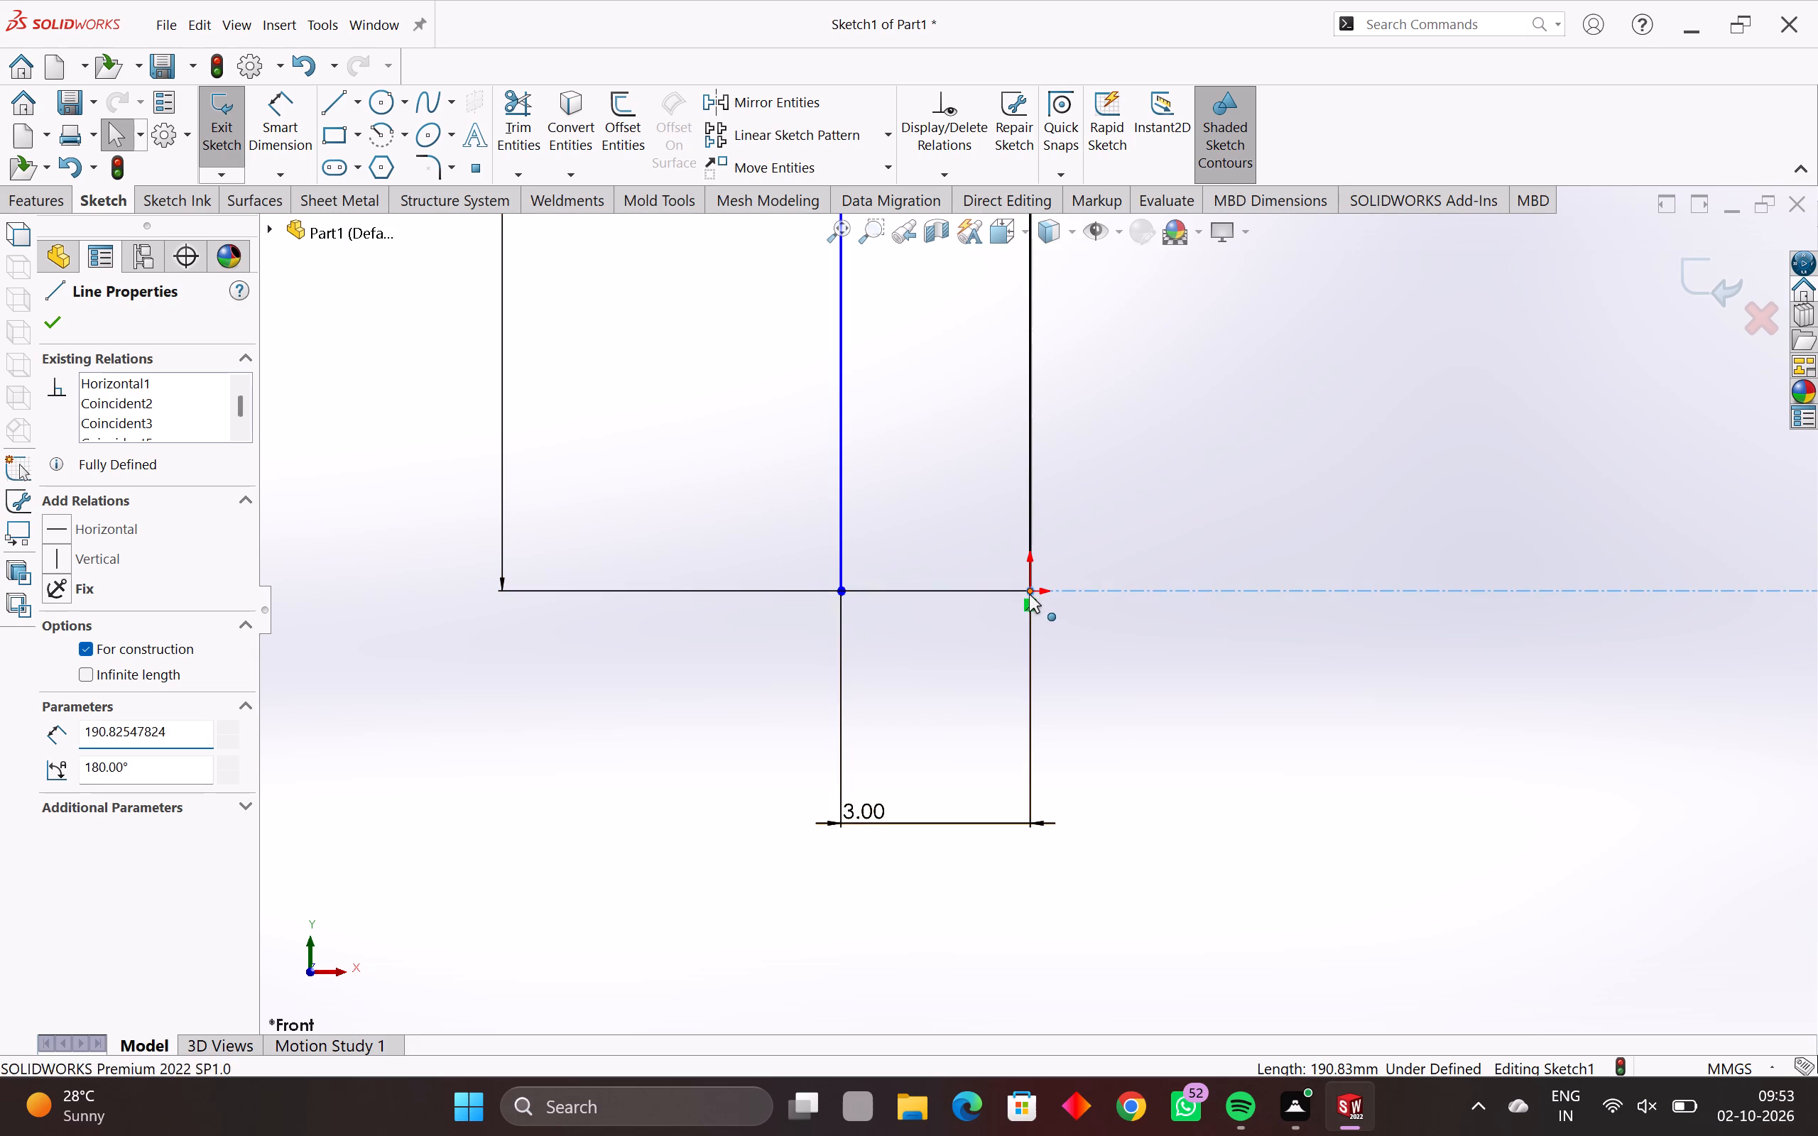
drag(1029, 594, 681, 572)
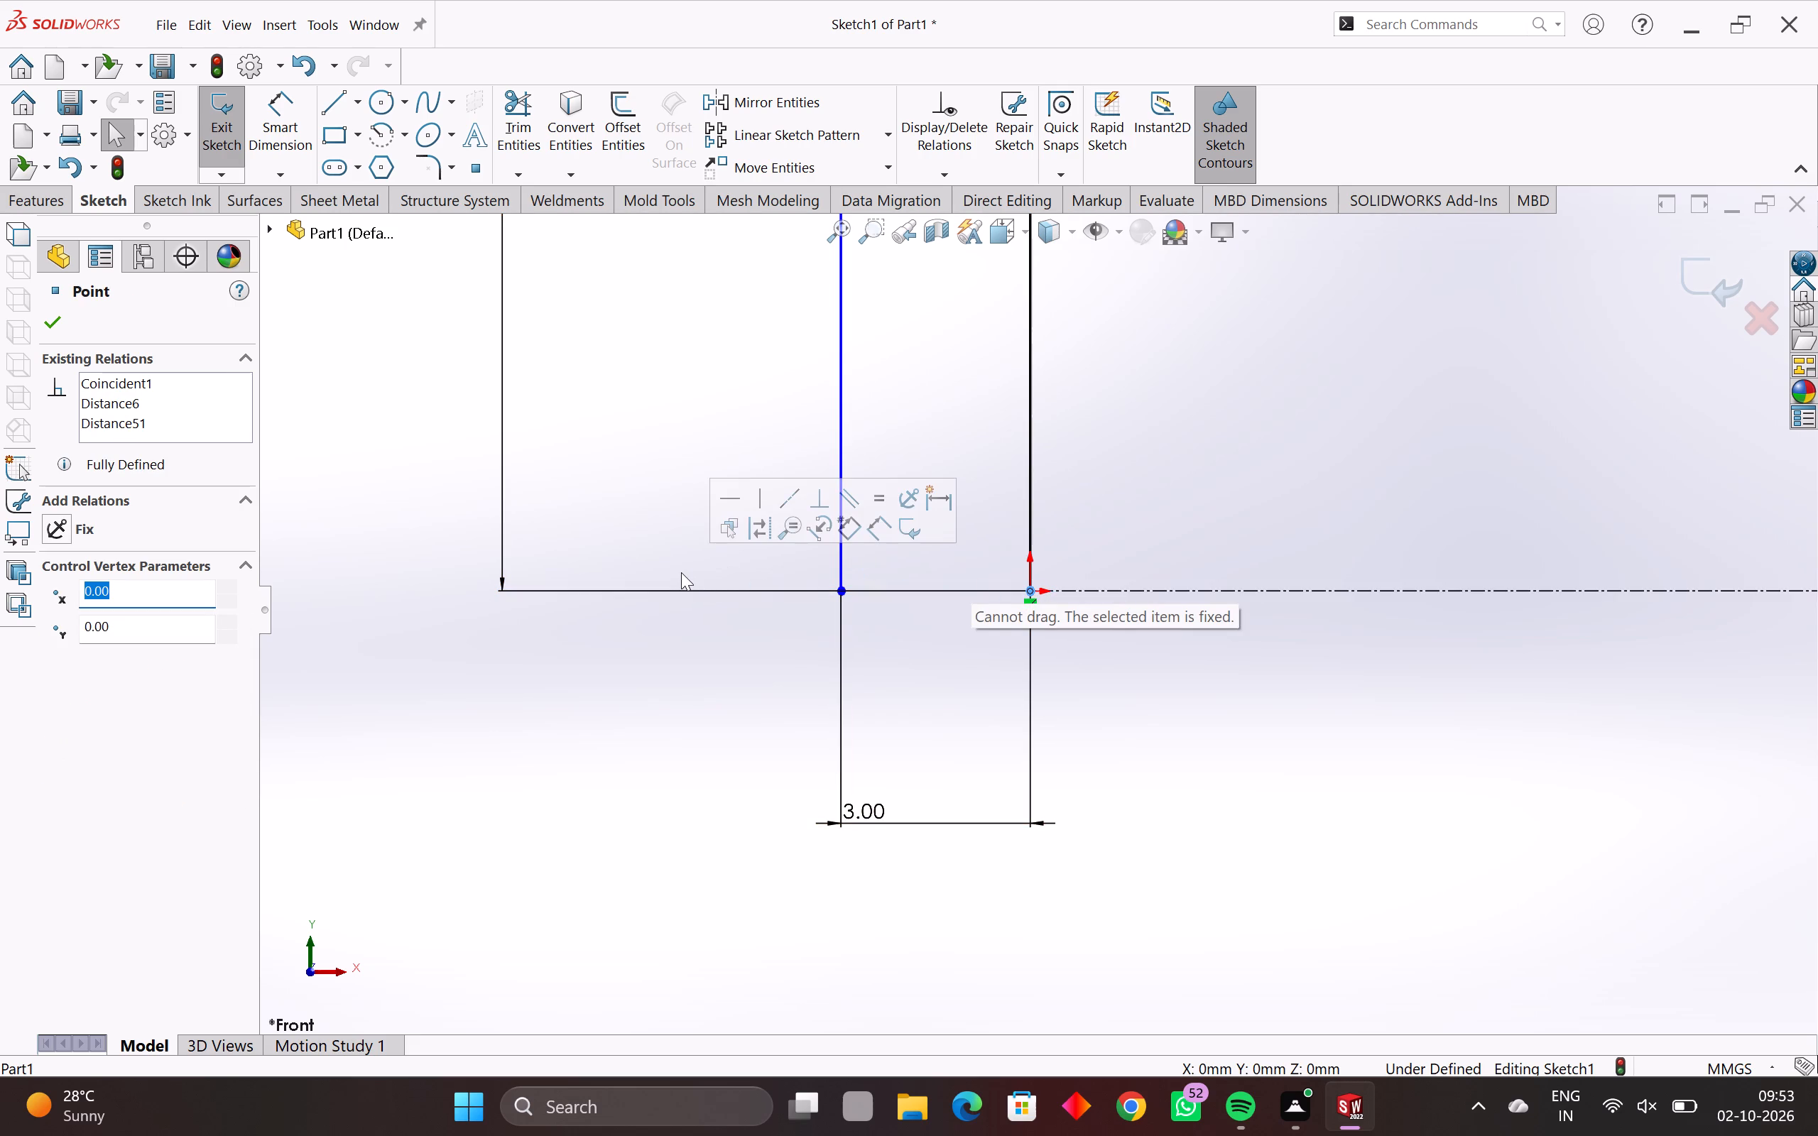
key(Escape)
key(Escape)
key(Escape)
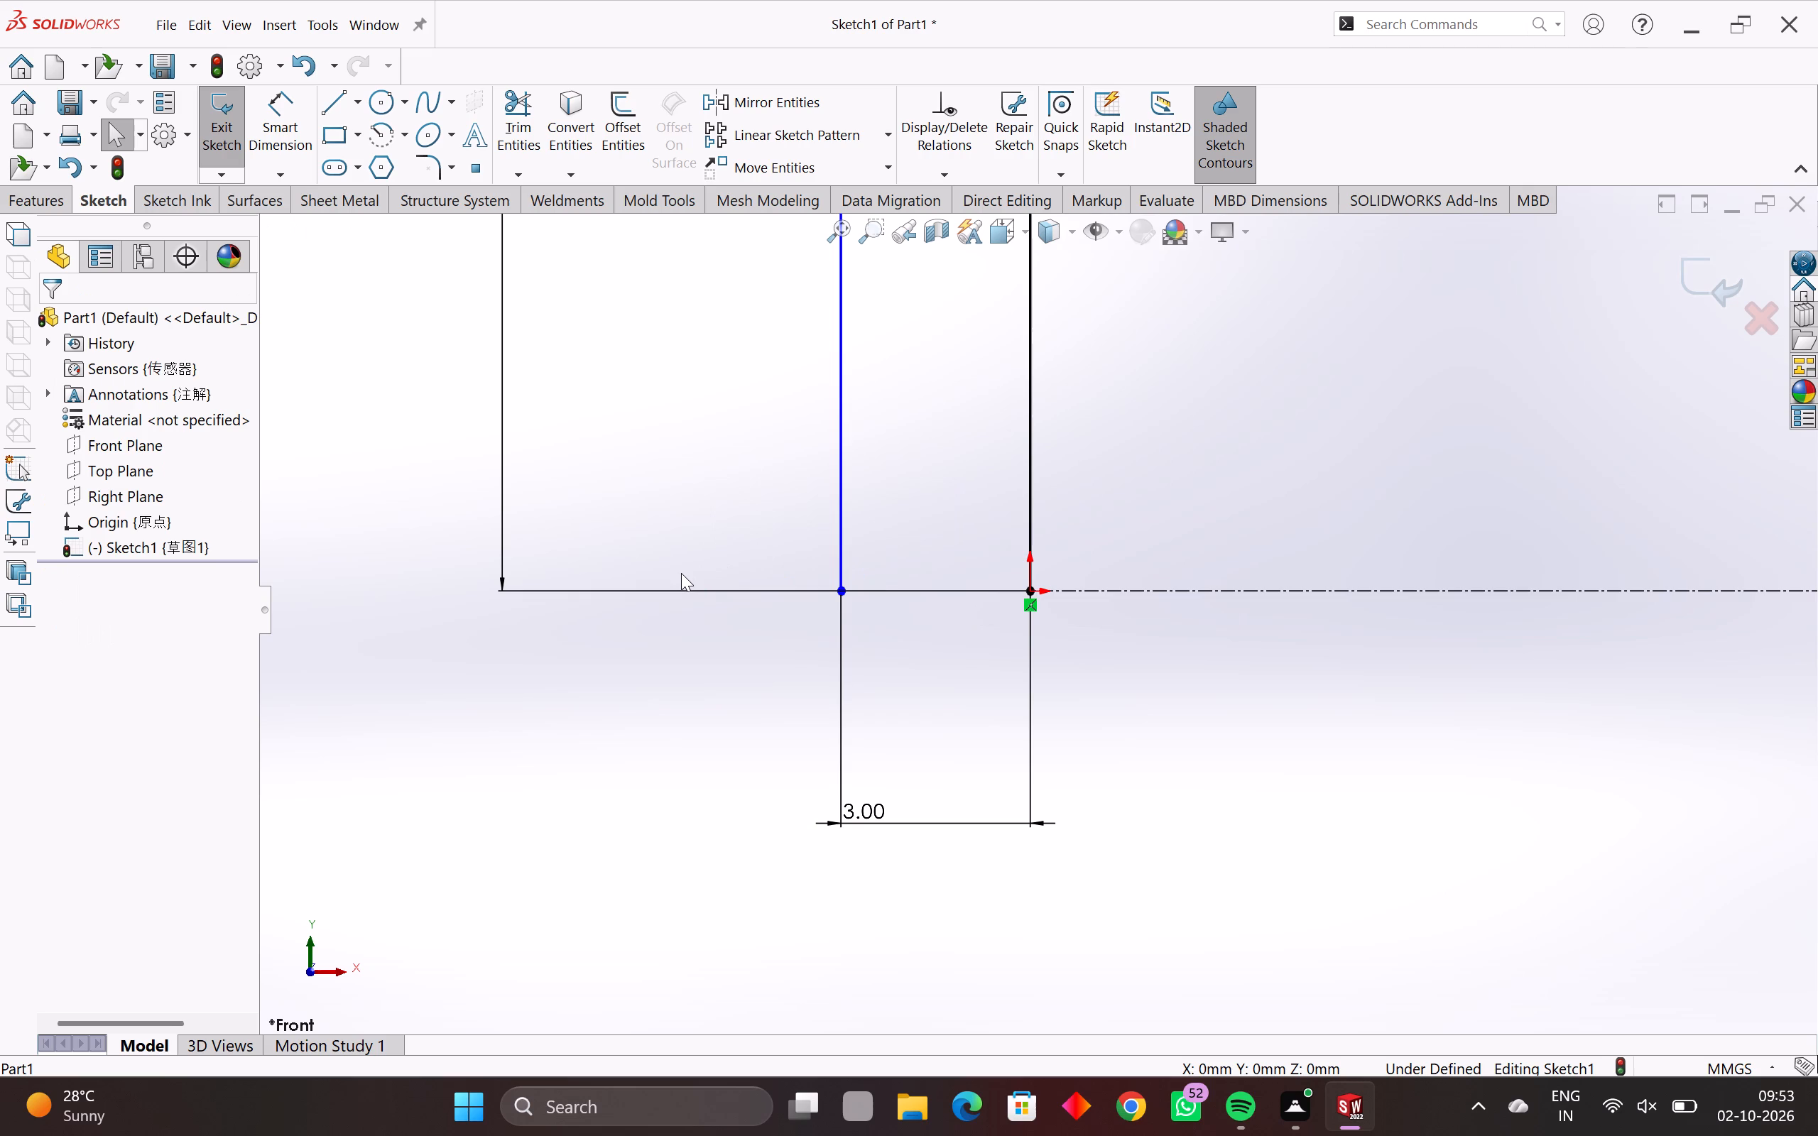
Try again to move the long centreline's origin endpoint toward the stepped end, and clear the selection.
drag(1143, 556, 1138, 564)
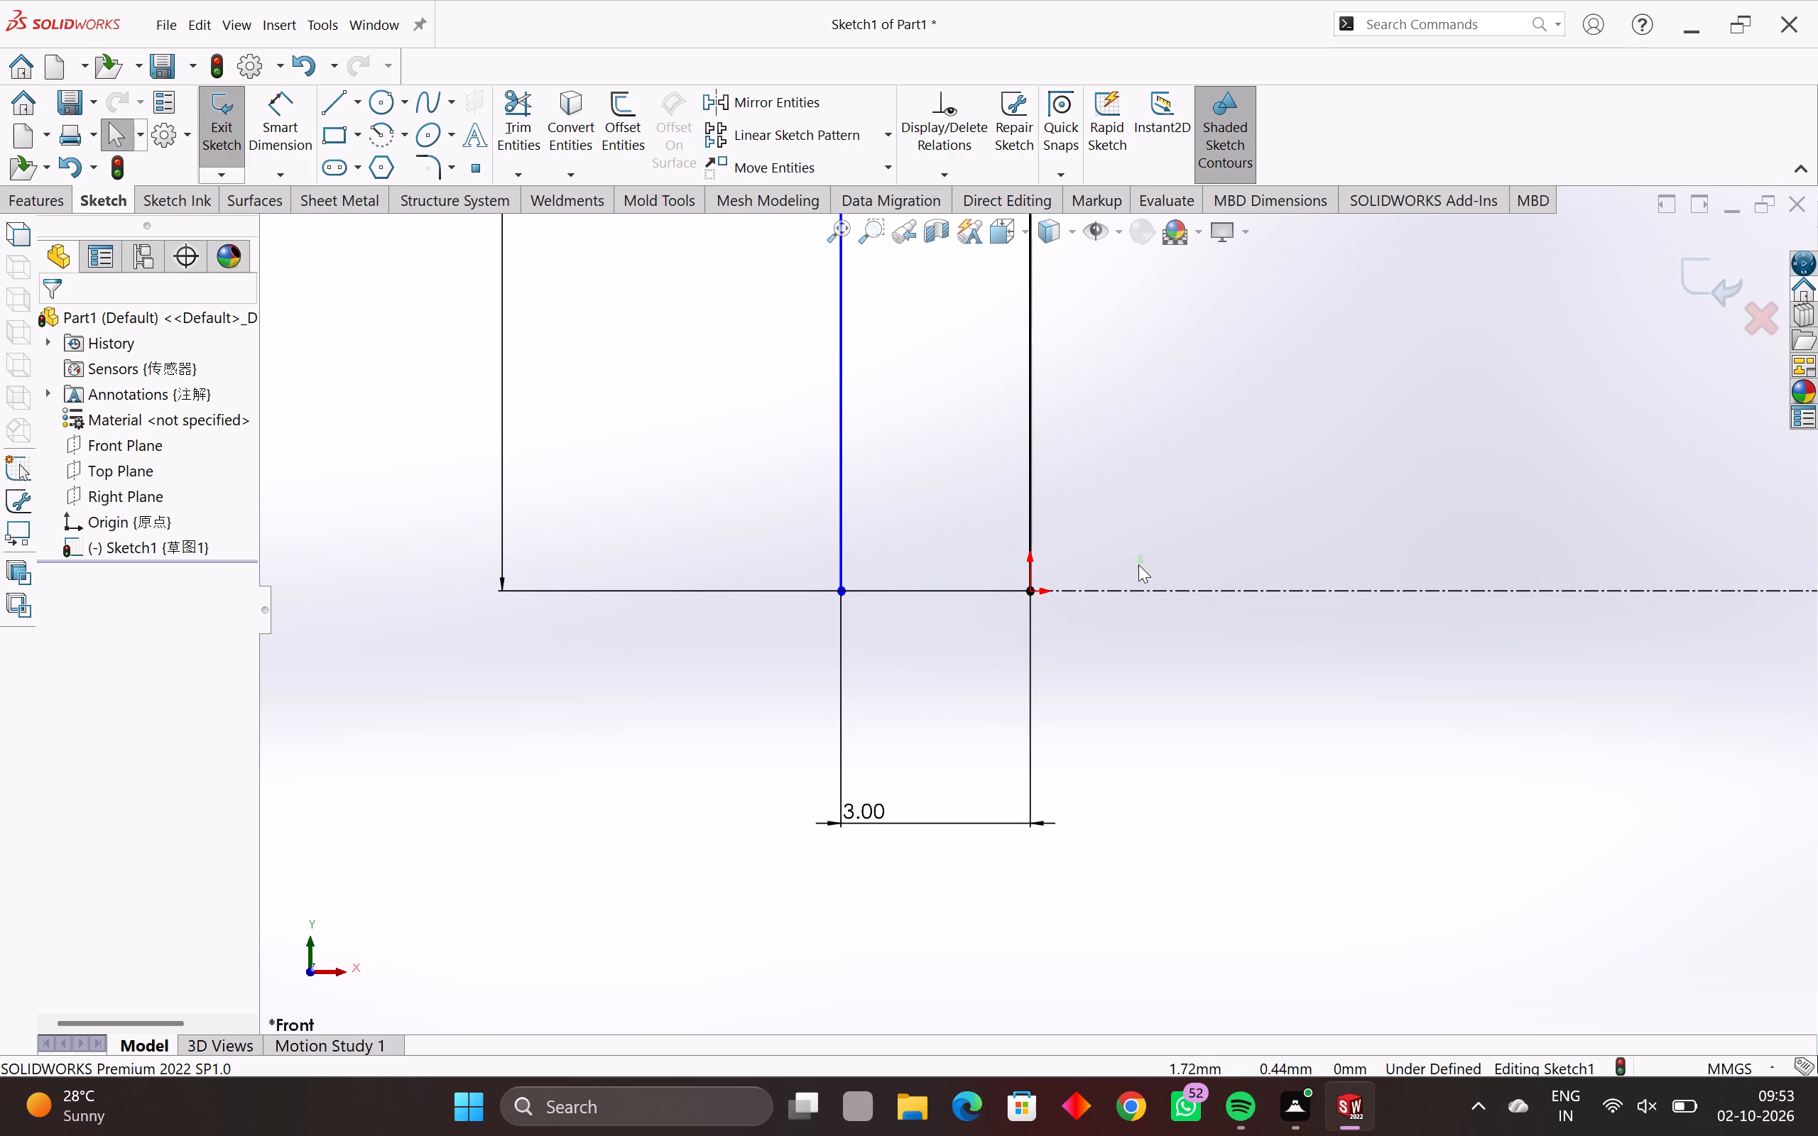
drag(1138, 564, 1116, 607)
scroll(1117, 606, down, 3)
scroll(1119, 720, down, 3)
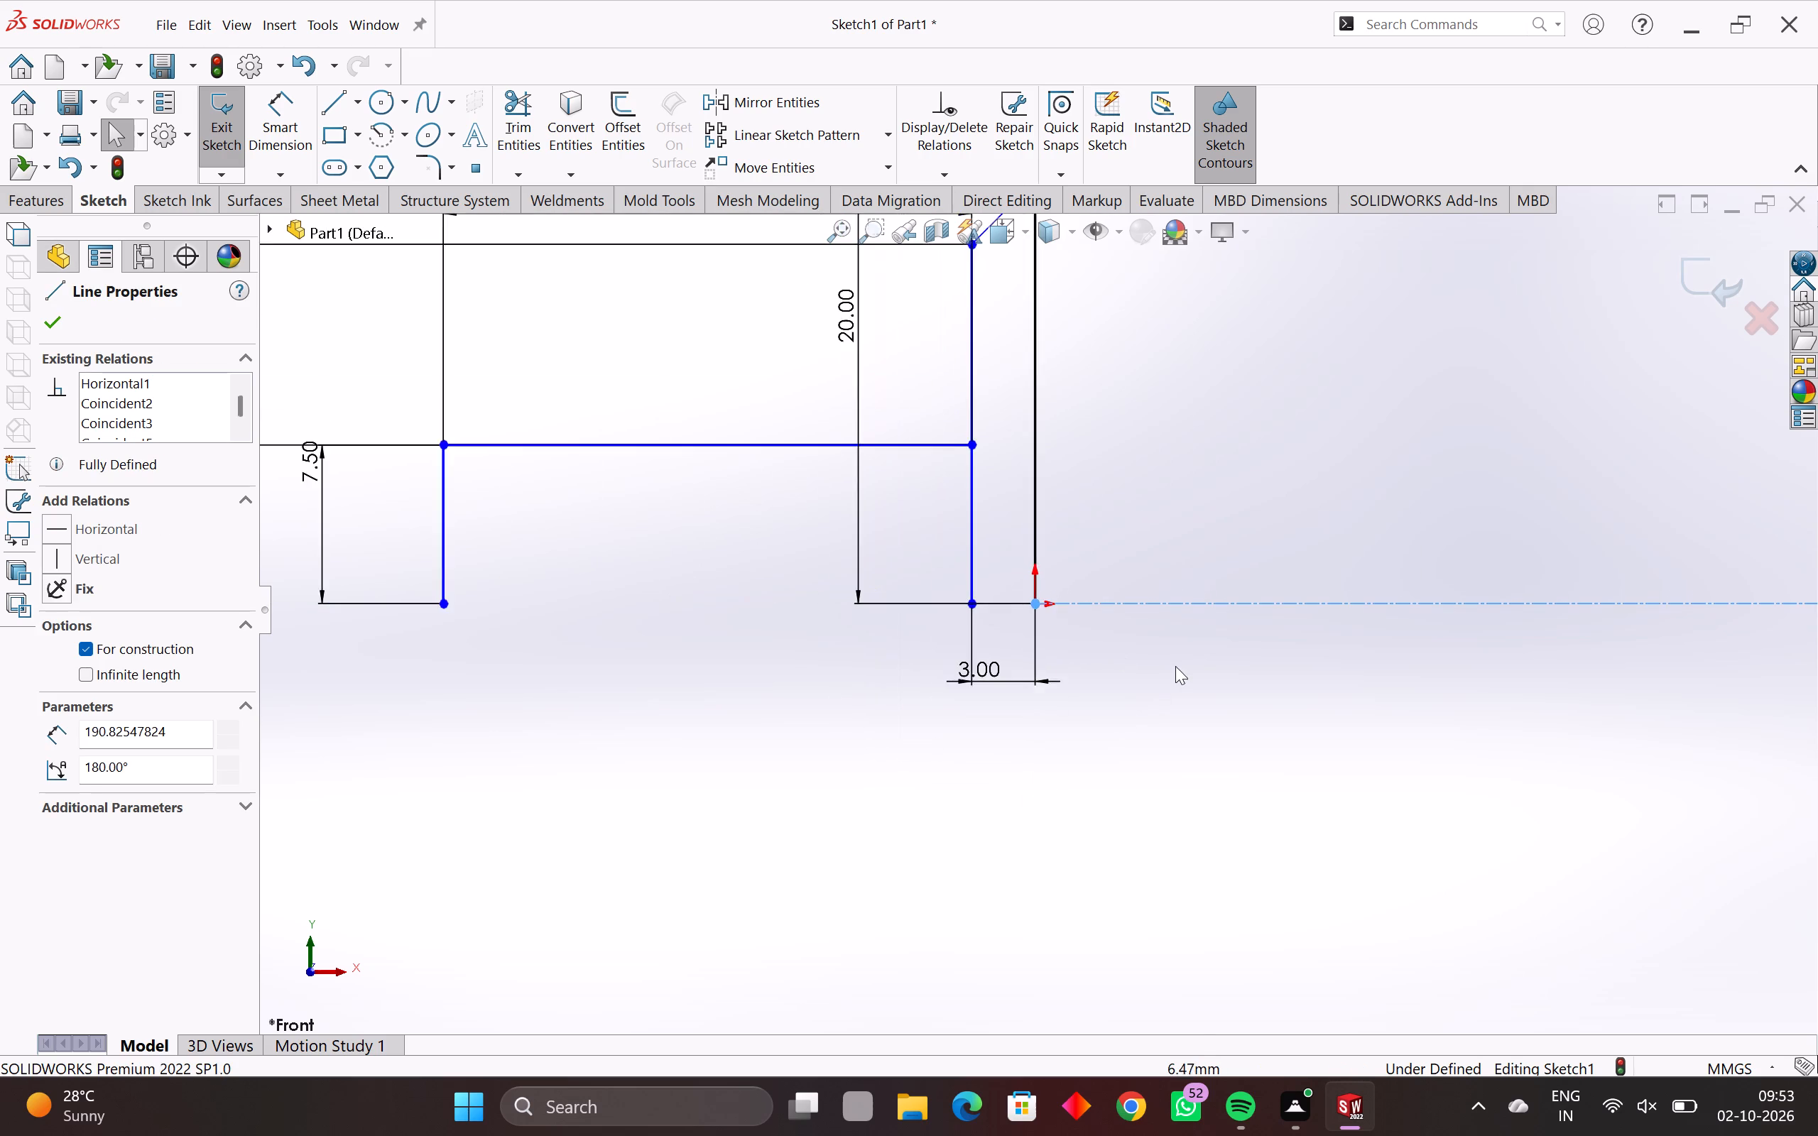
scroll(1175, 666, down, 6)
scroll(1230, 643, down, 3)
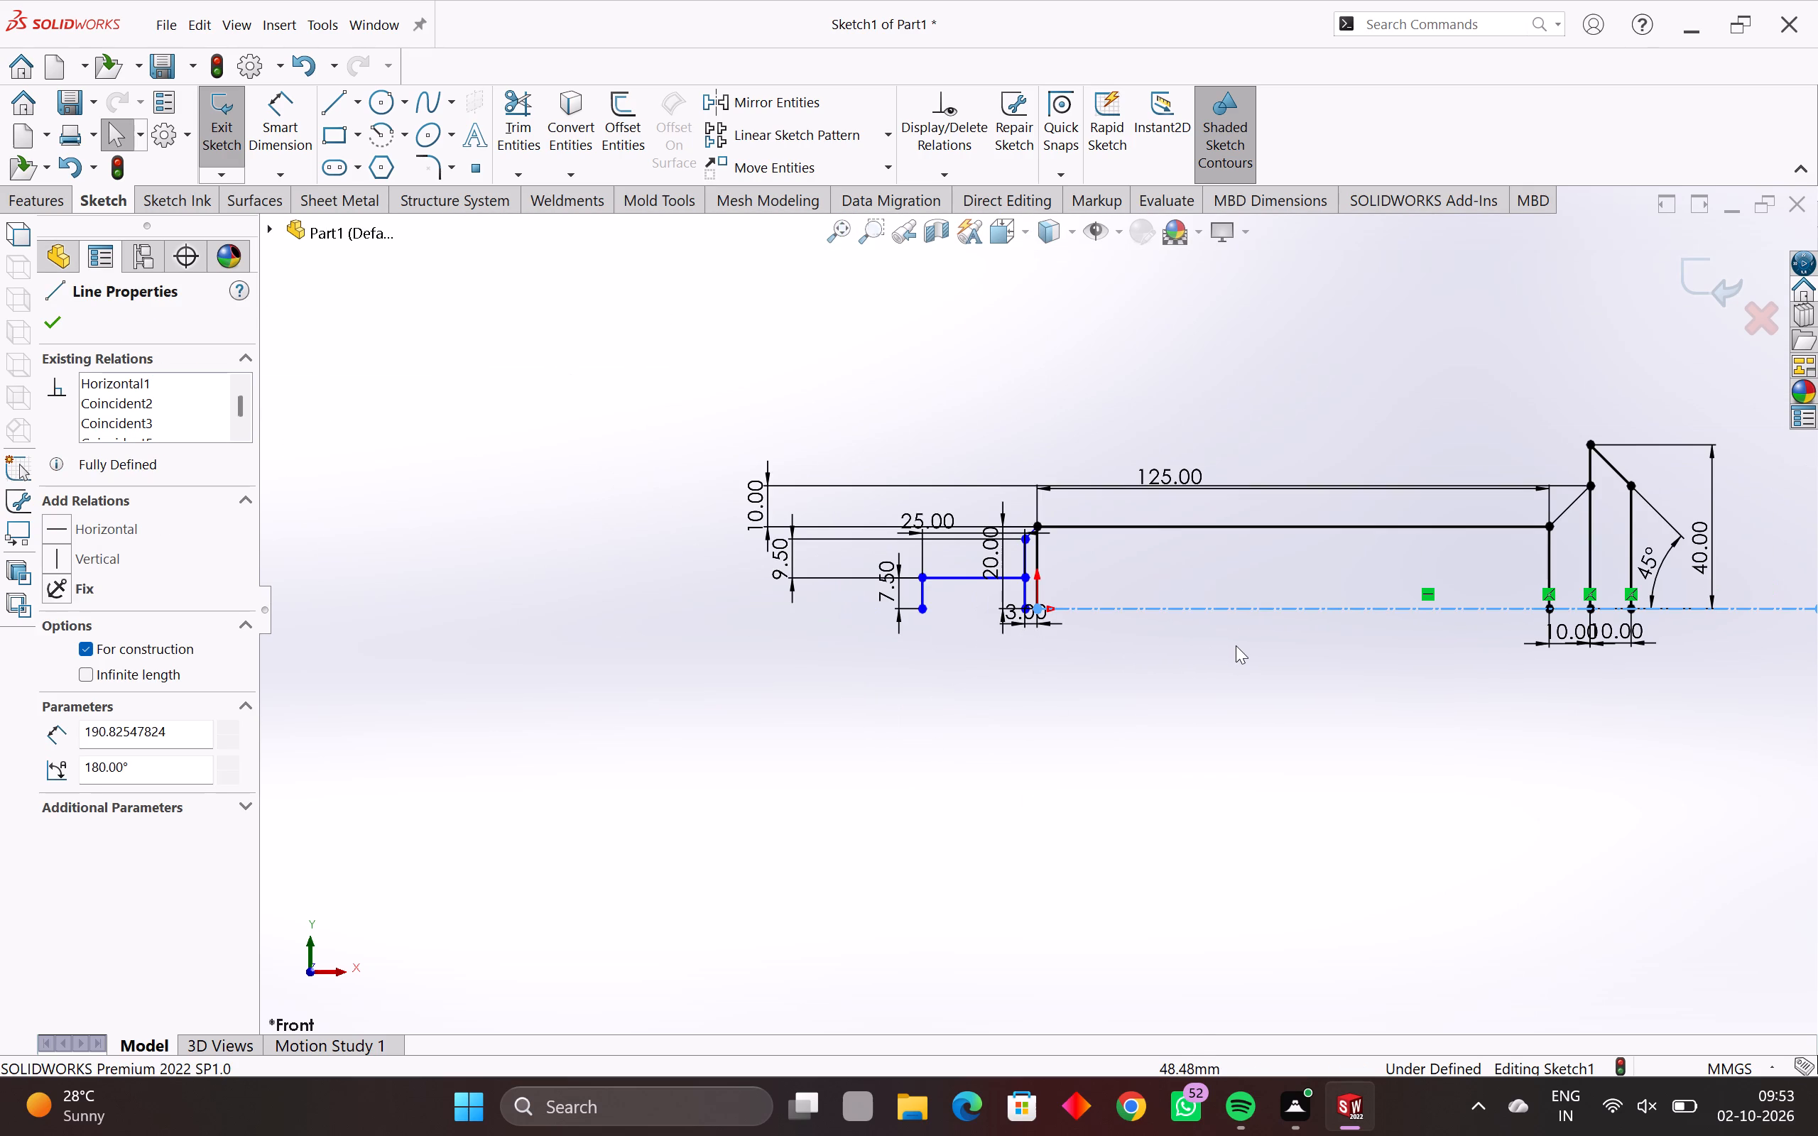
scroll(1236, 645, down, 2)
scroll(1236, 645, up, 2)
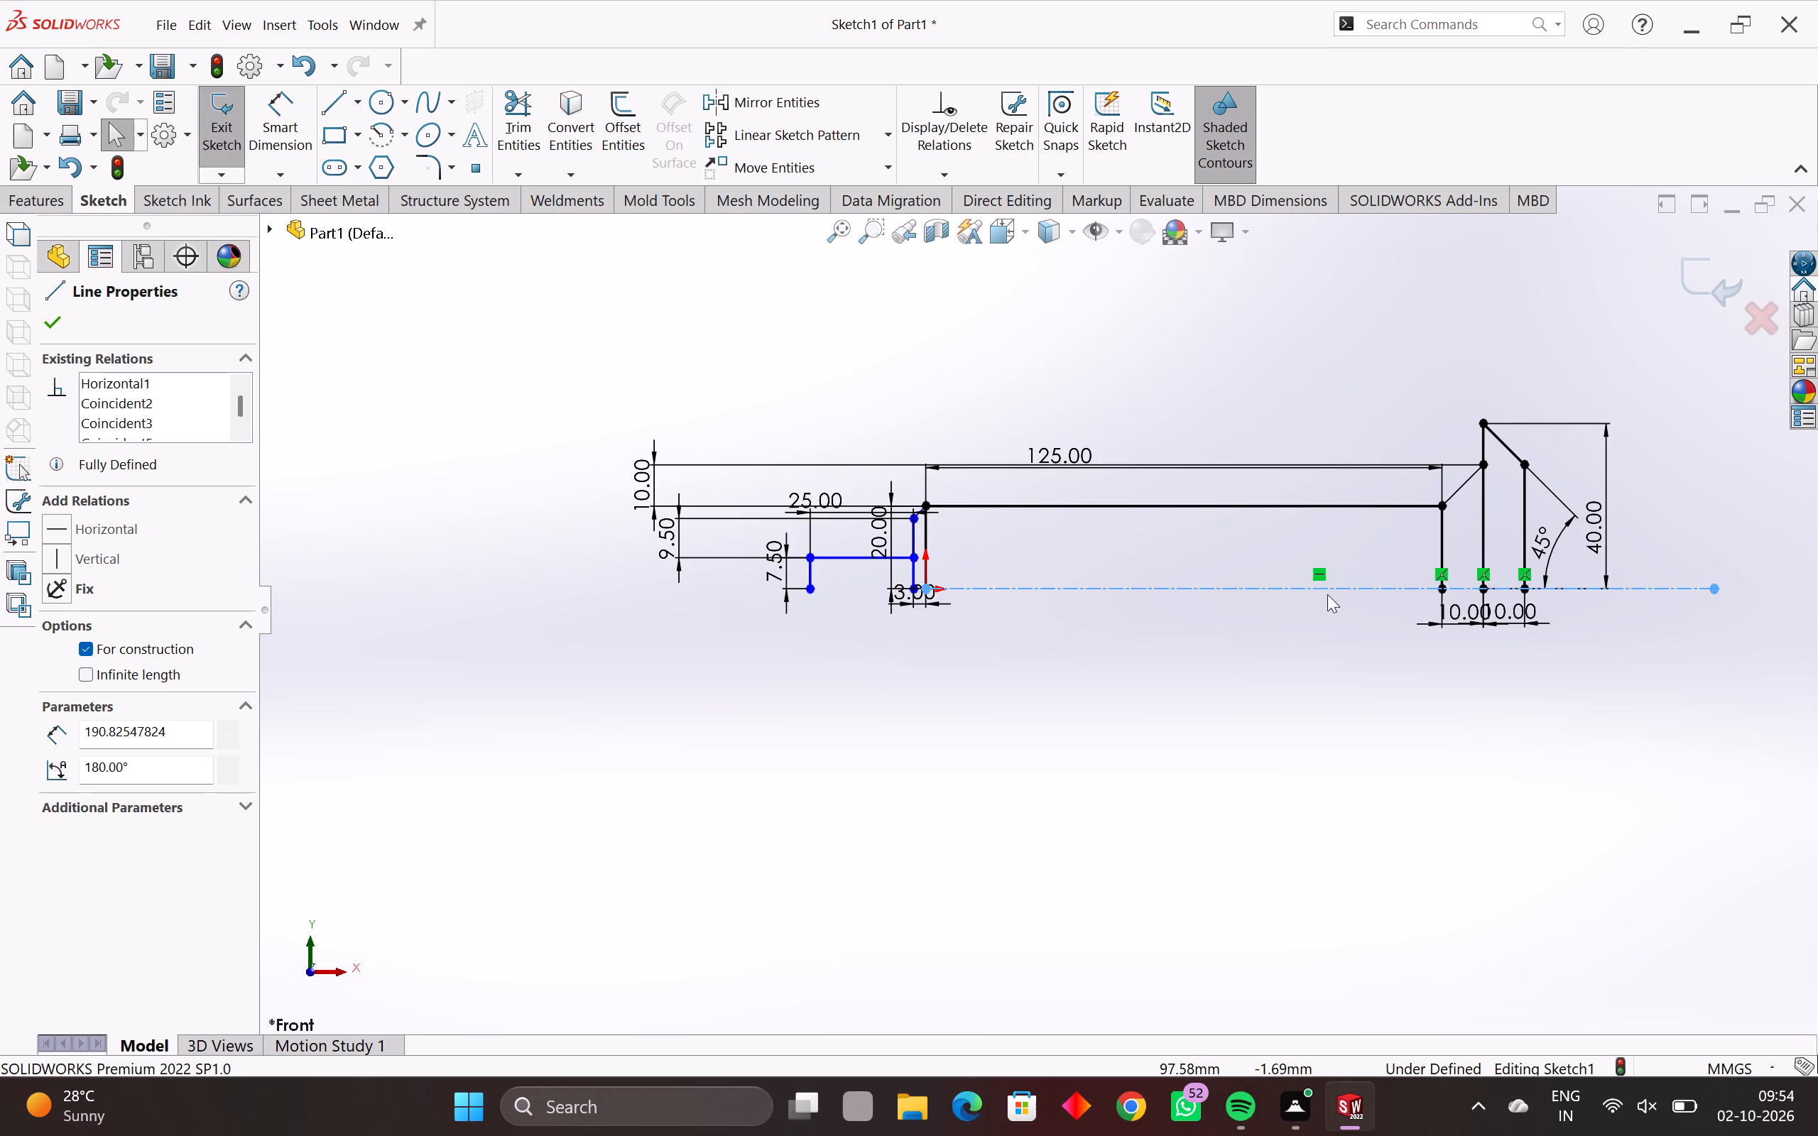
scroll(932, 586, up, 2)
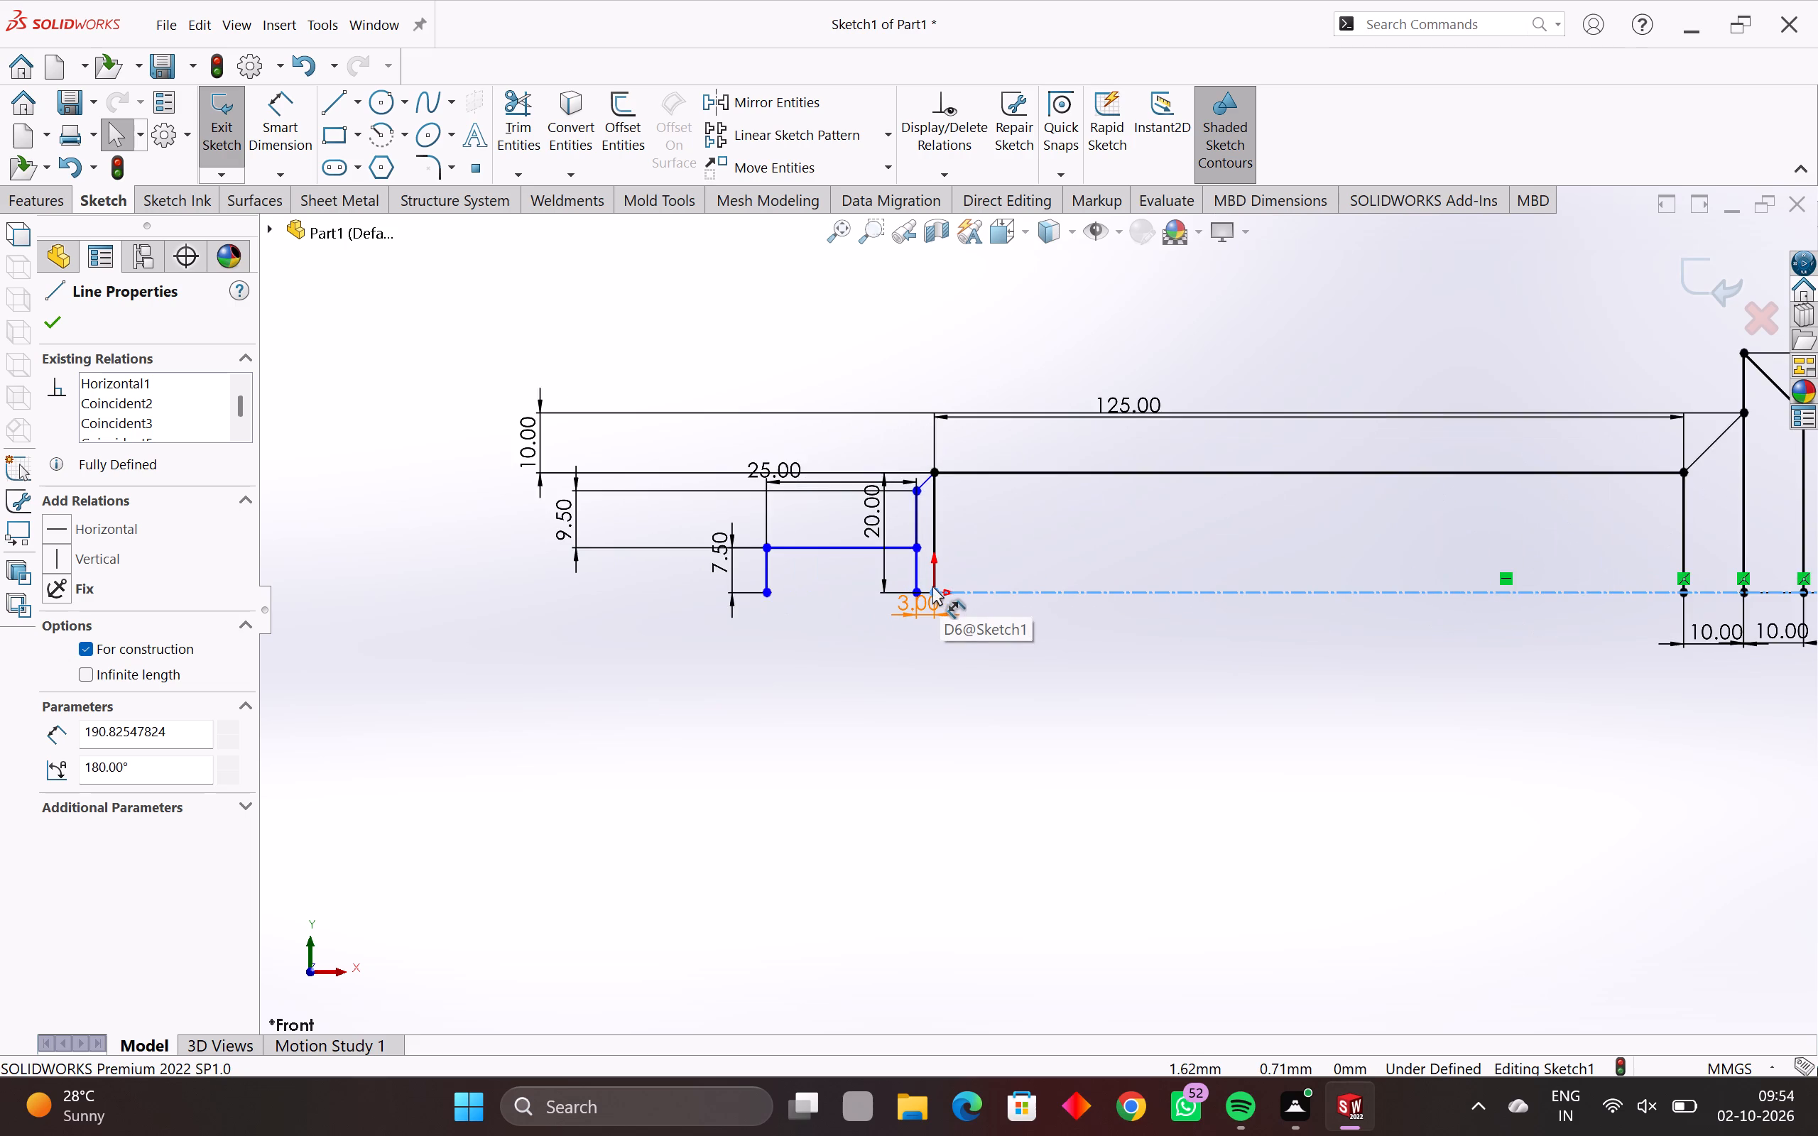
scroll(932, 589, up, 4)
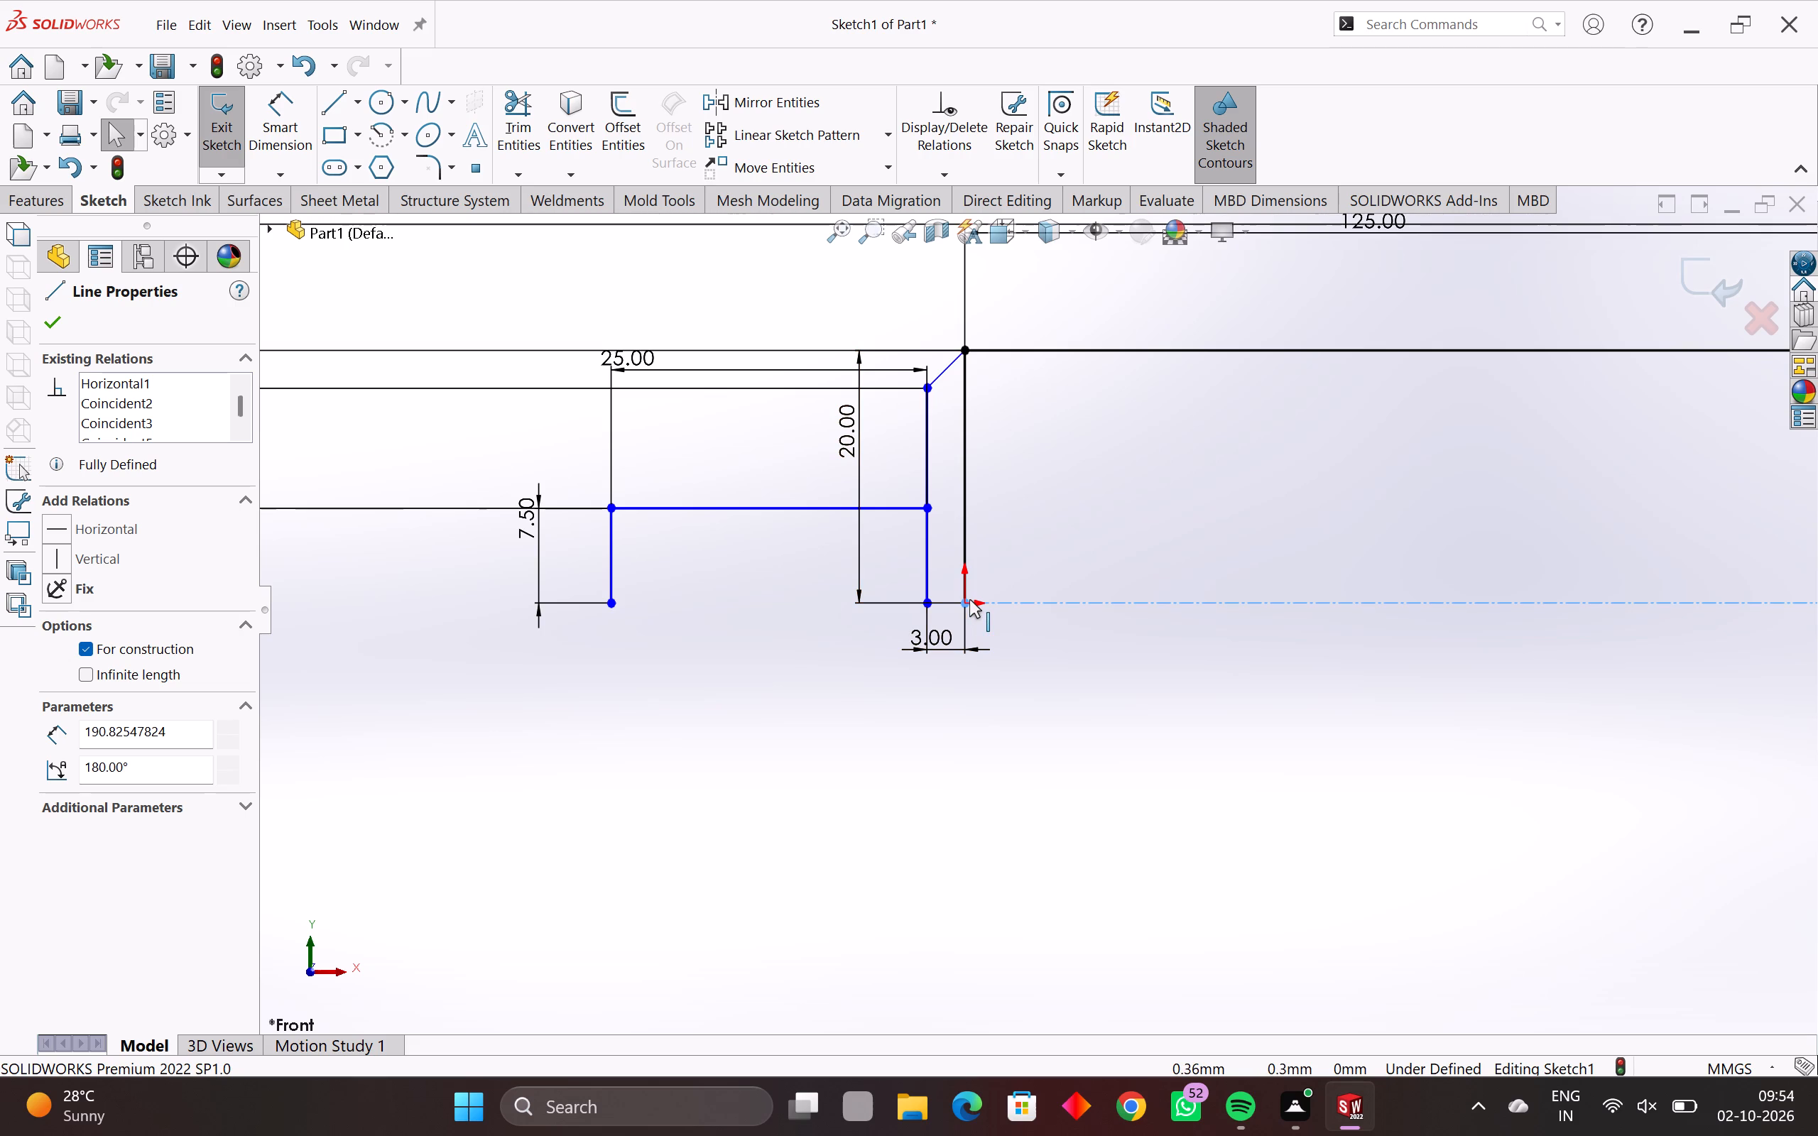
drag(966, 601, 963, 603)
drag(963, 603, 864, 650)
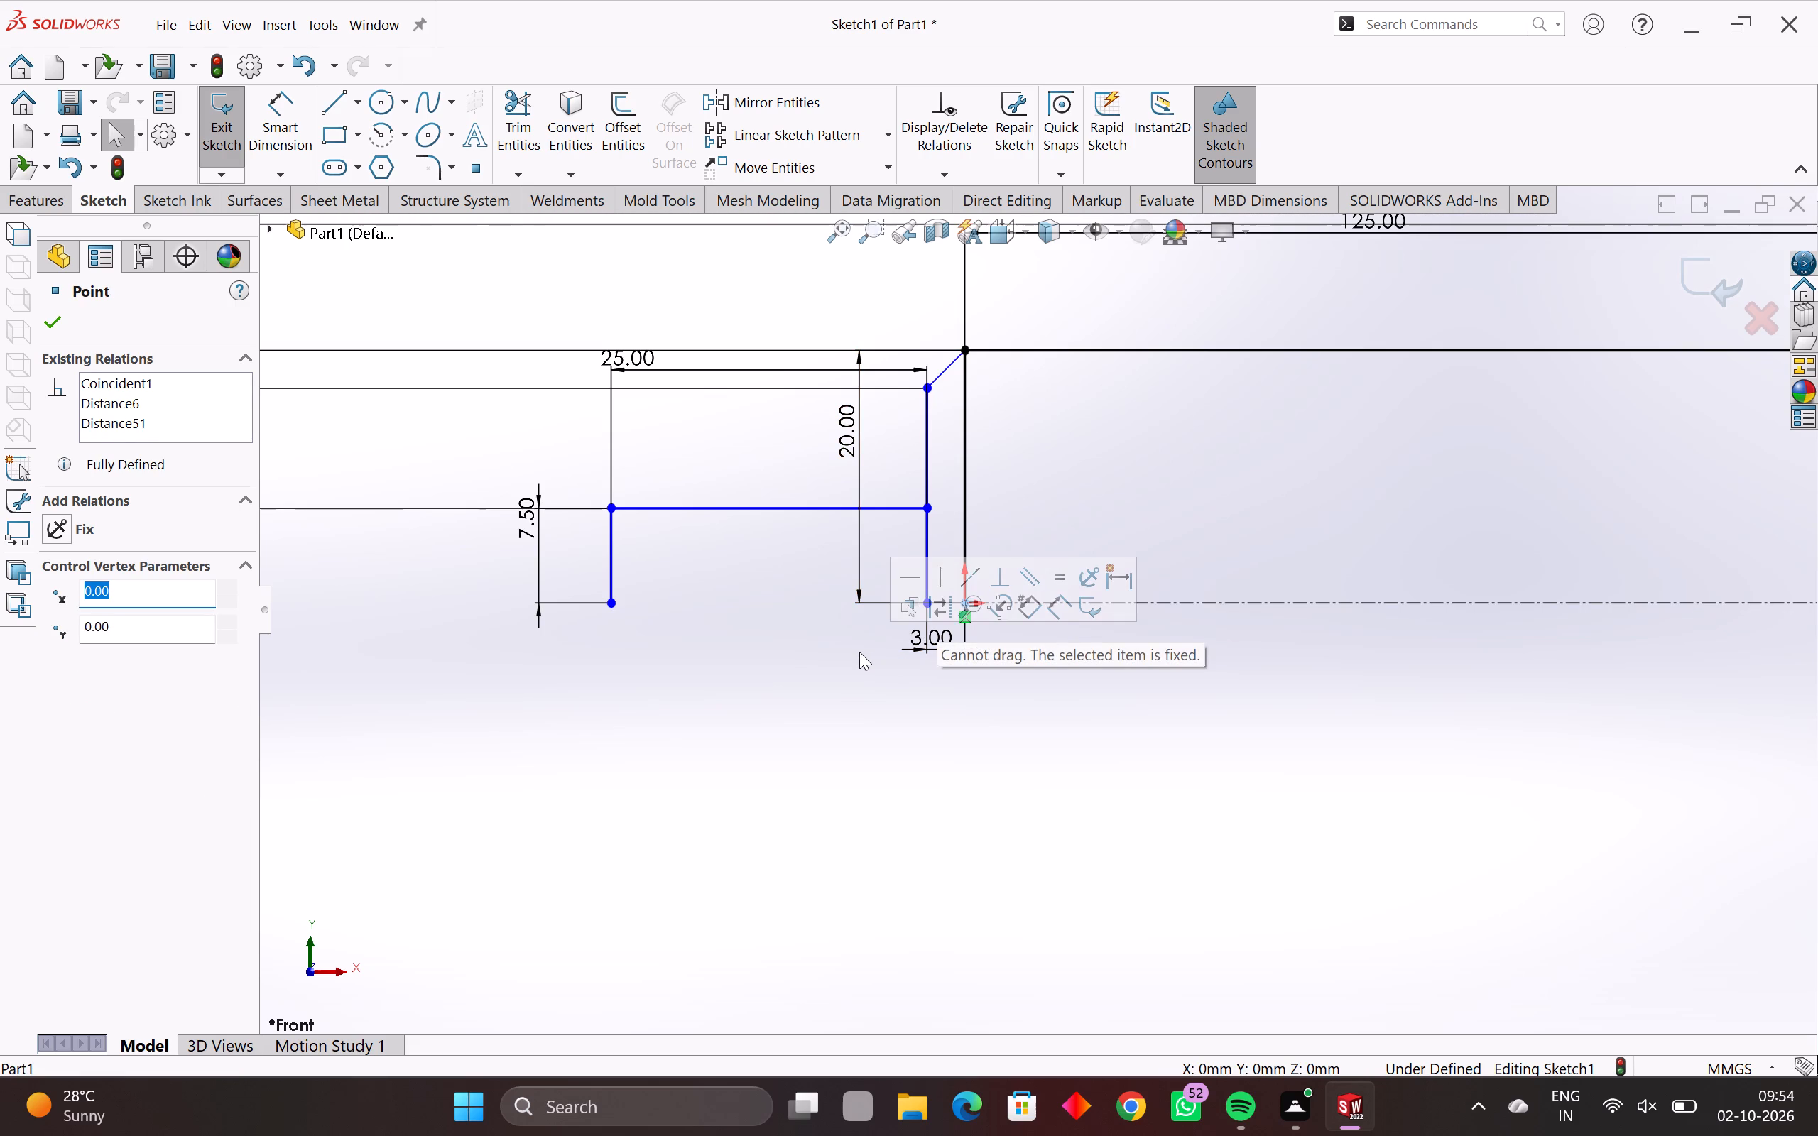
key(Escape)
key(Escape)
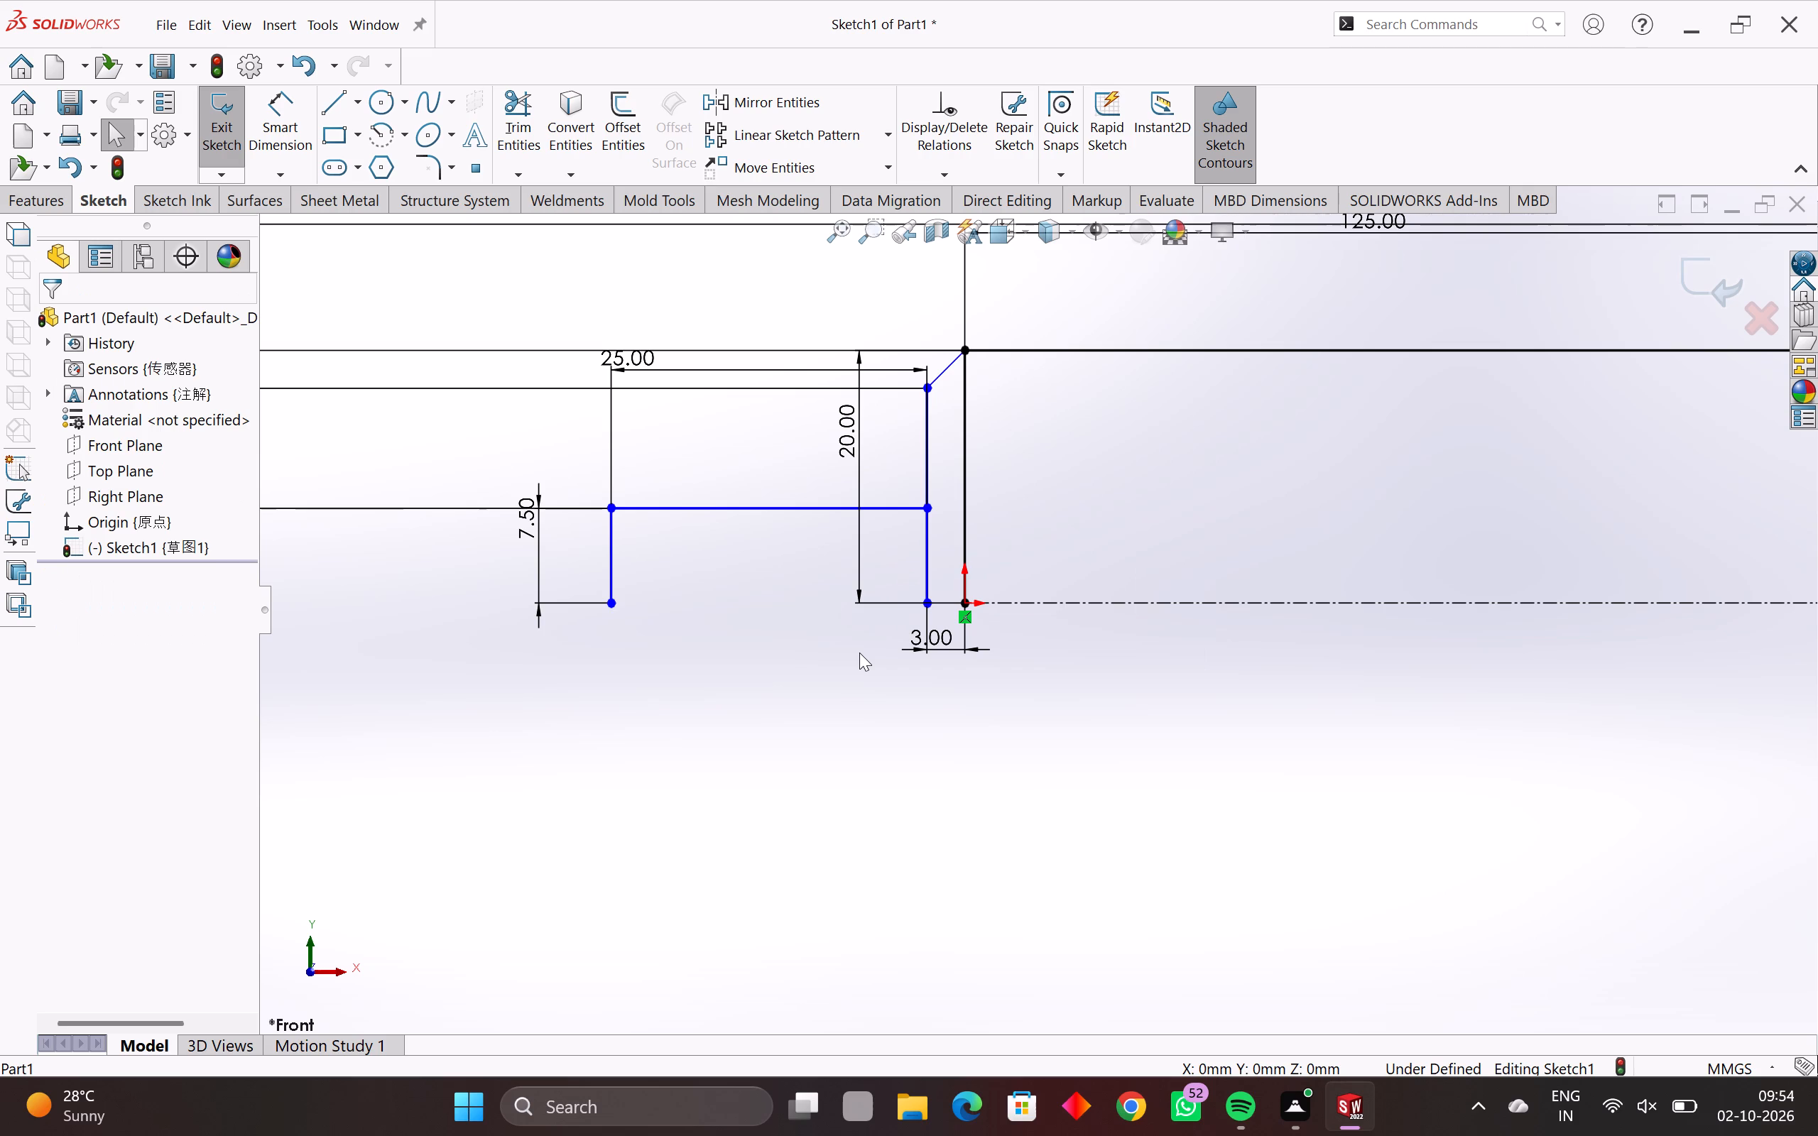
Delete the long construction centreline between the origin and the flared end, including its associated dimensions.
drag(1384, 587, 1382, 593)
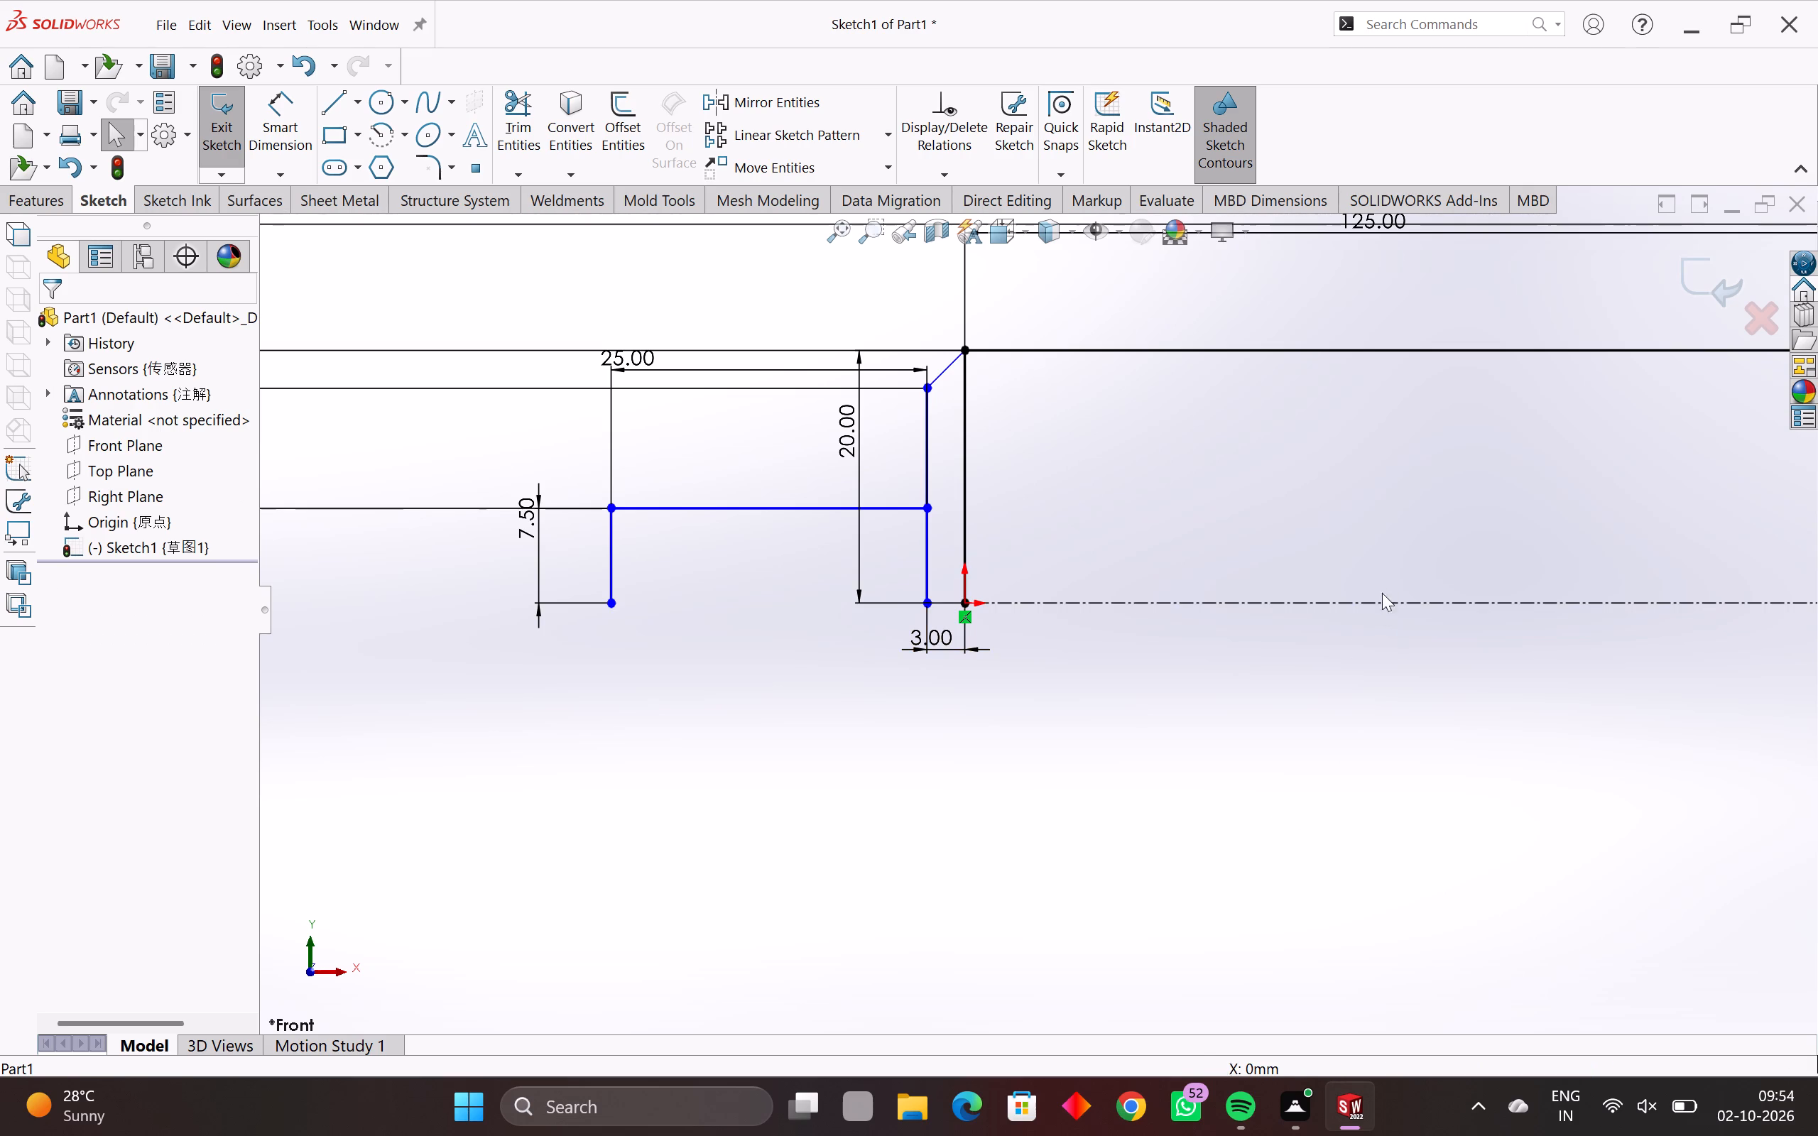
drag(1382, 593, 1335, 669)
key(Delete)
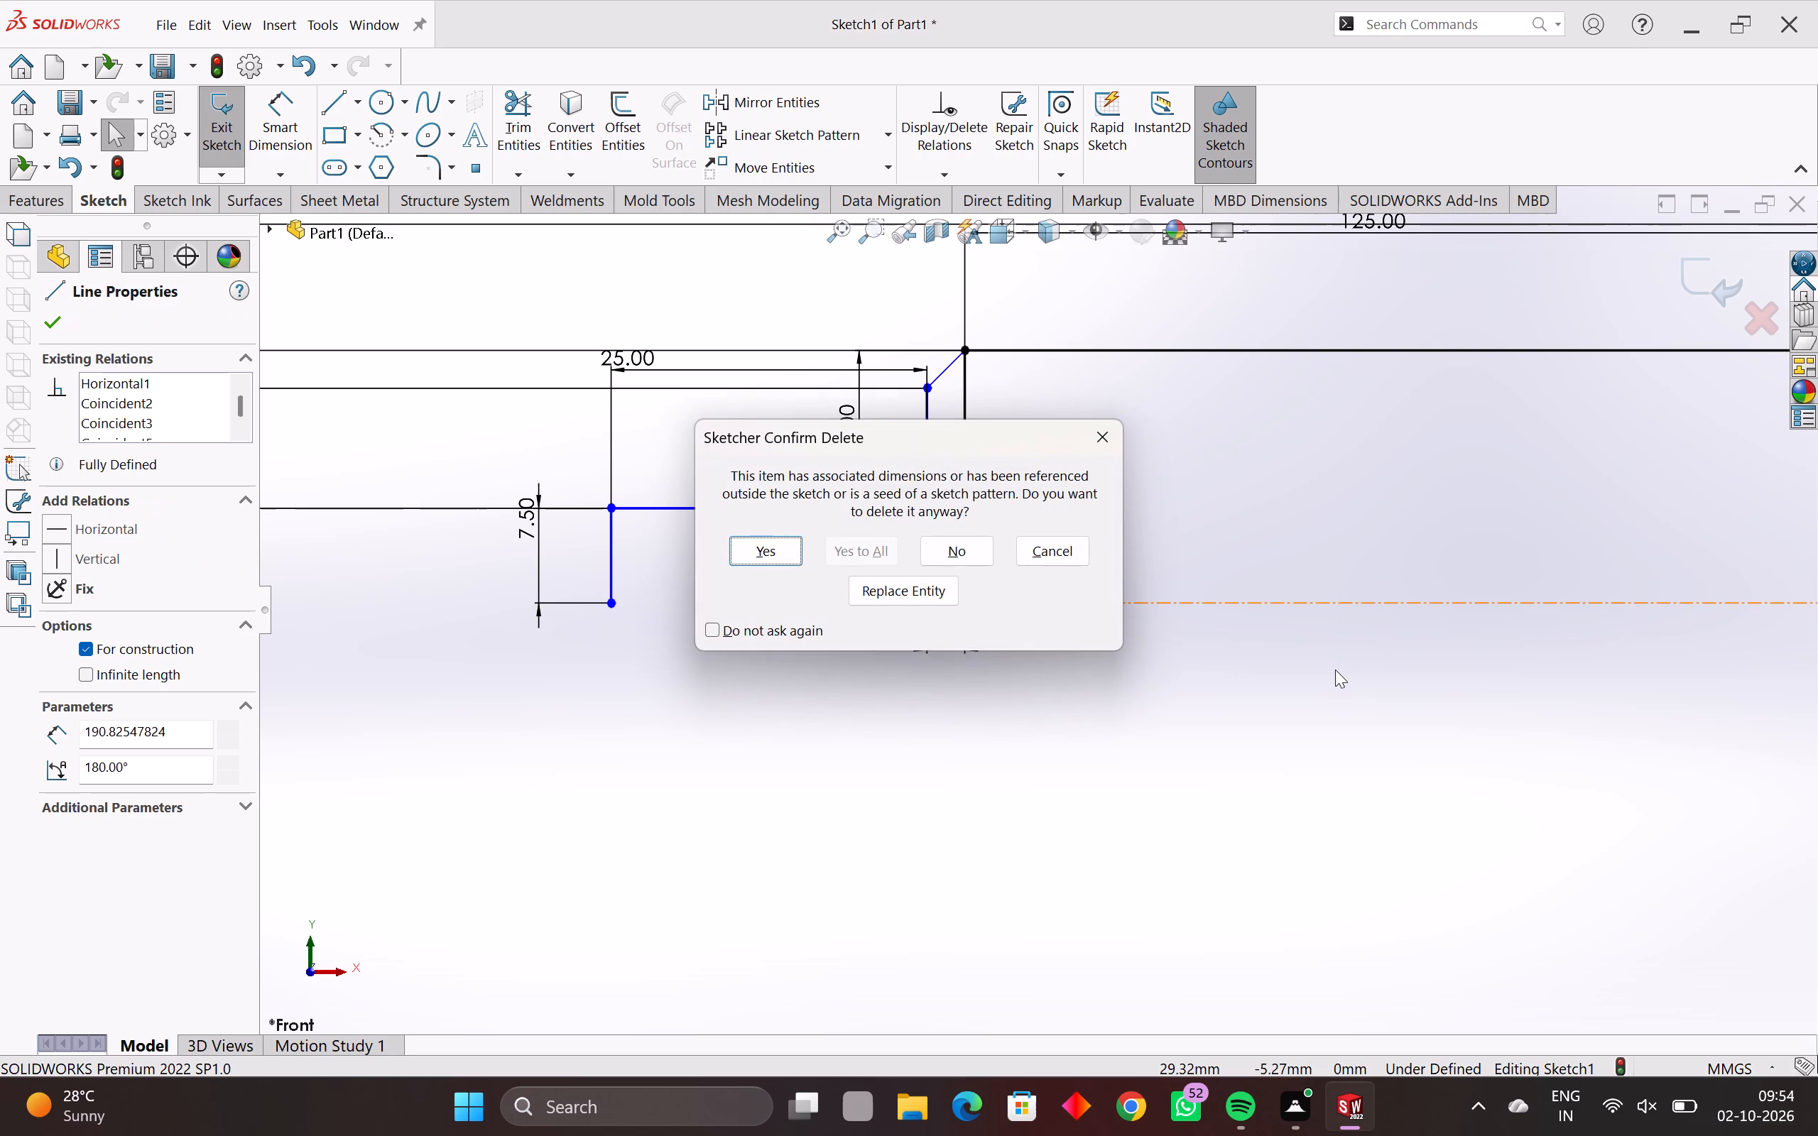
click(786, 543)
Sketch a horizontal construction centreline about 352 mm long along the bottom of the half-profile, through the origin and extending past both ends.
scroll(1346, 689, down, 6)
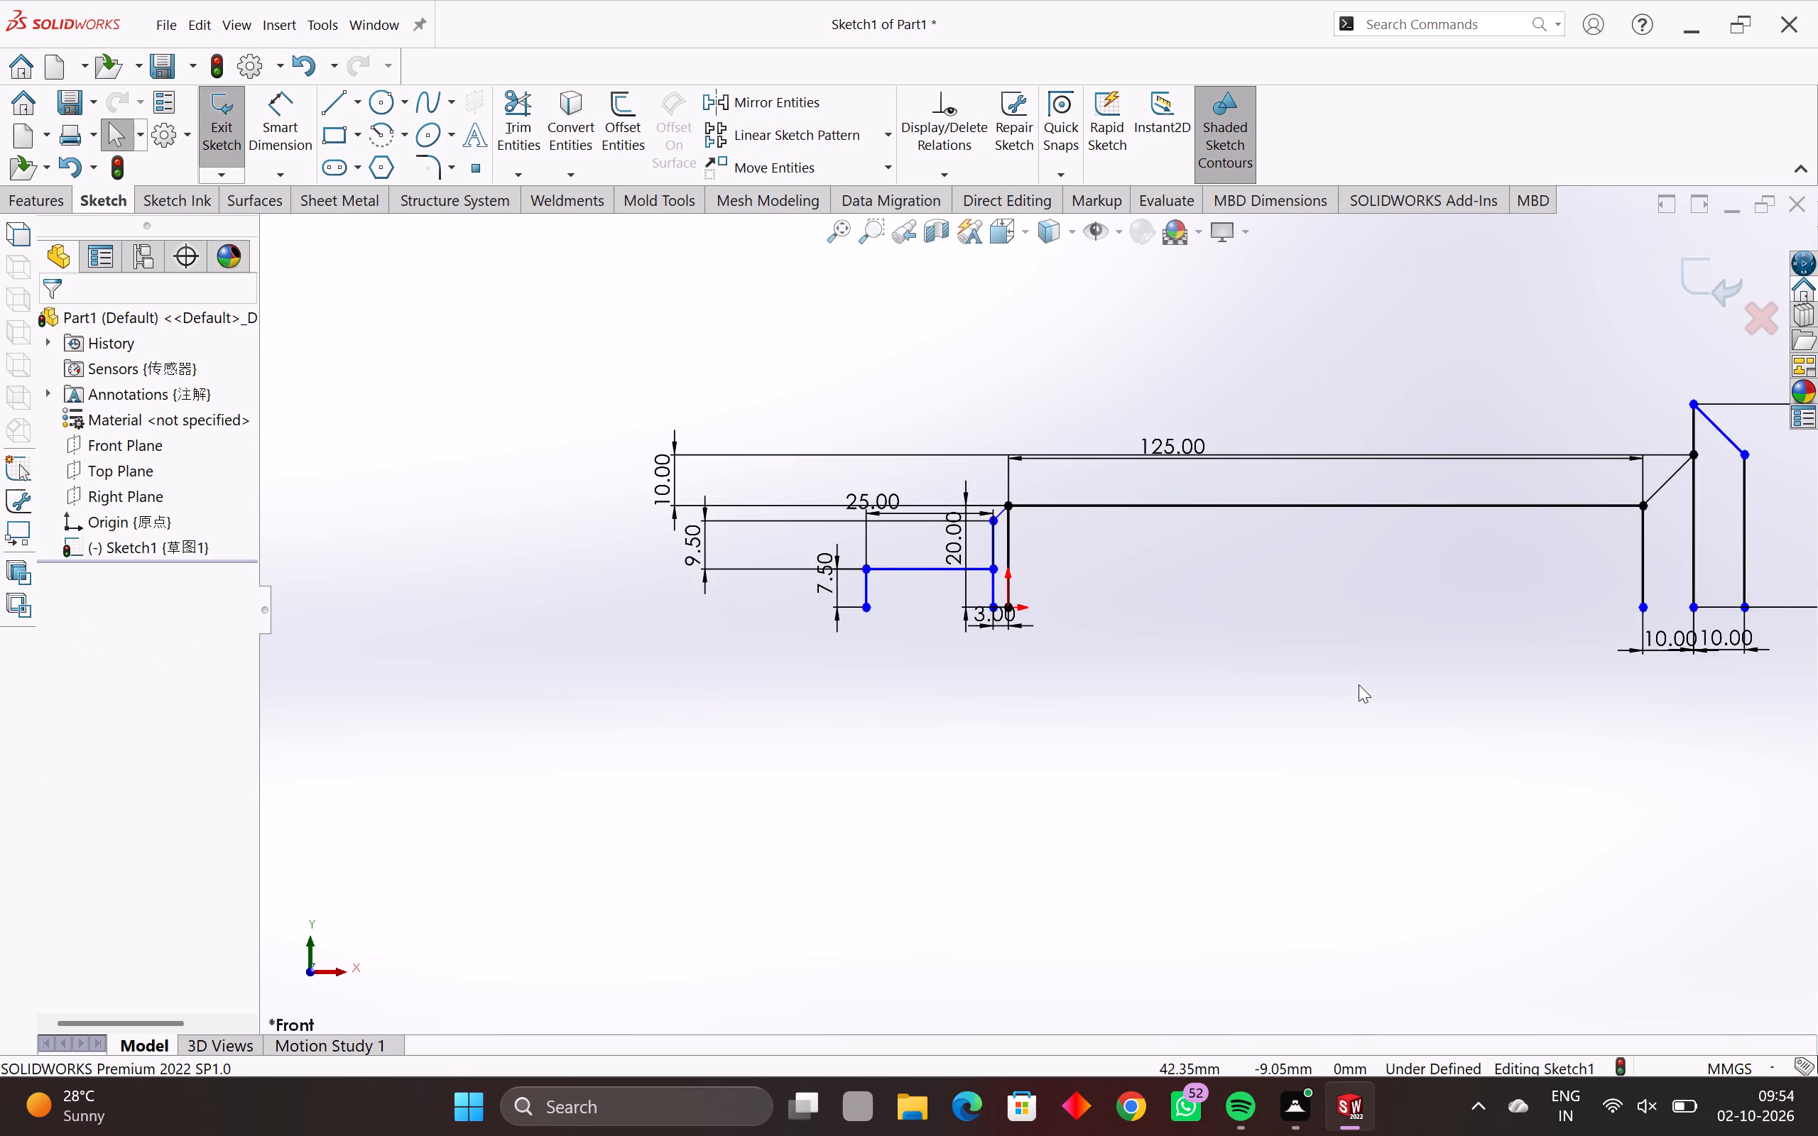
scroll(1618, 581, down, 1)
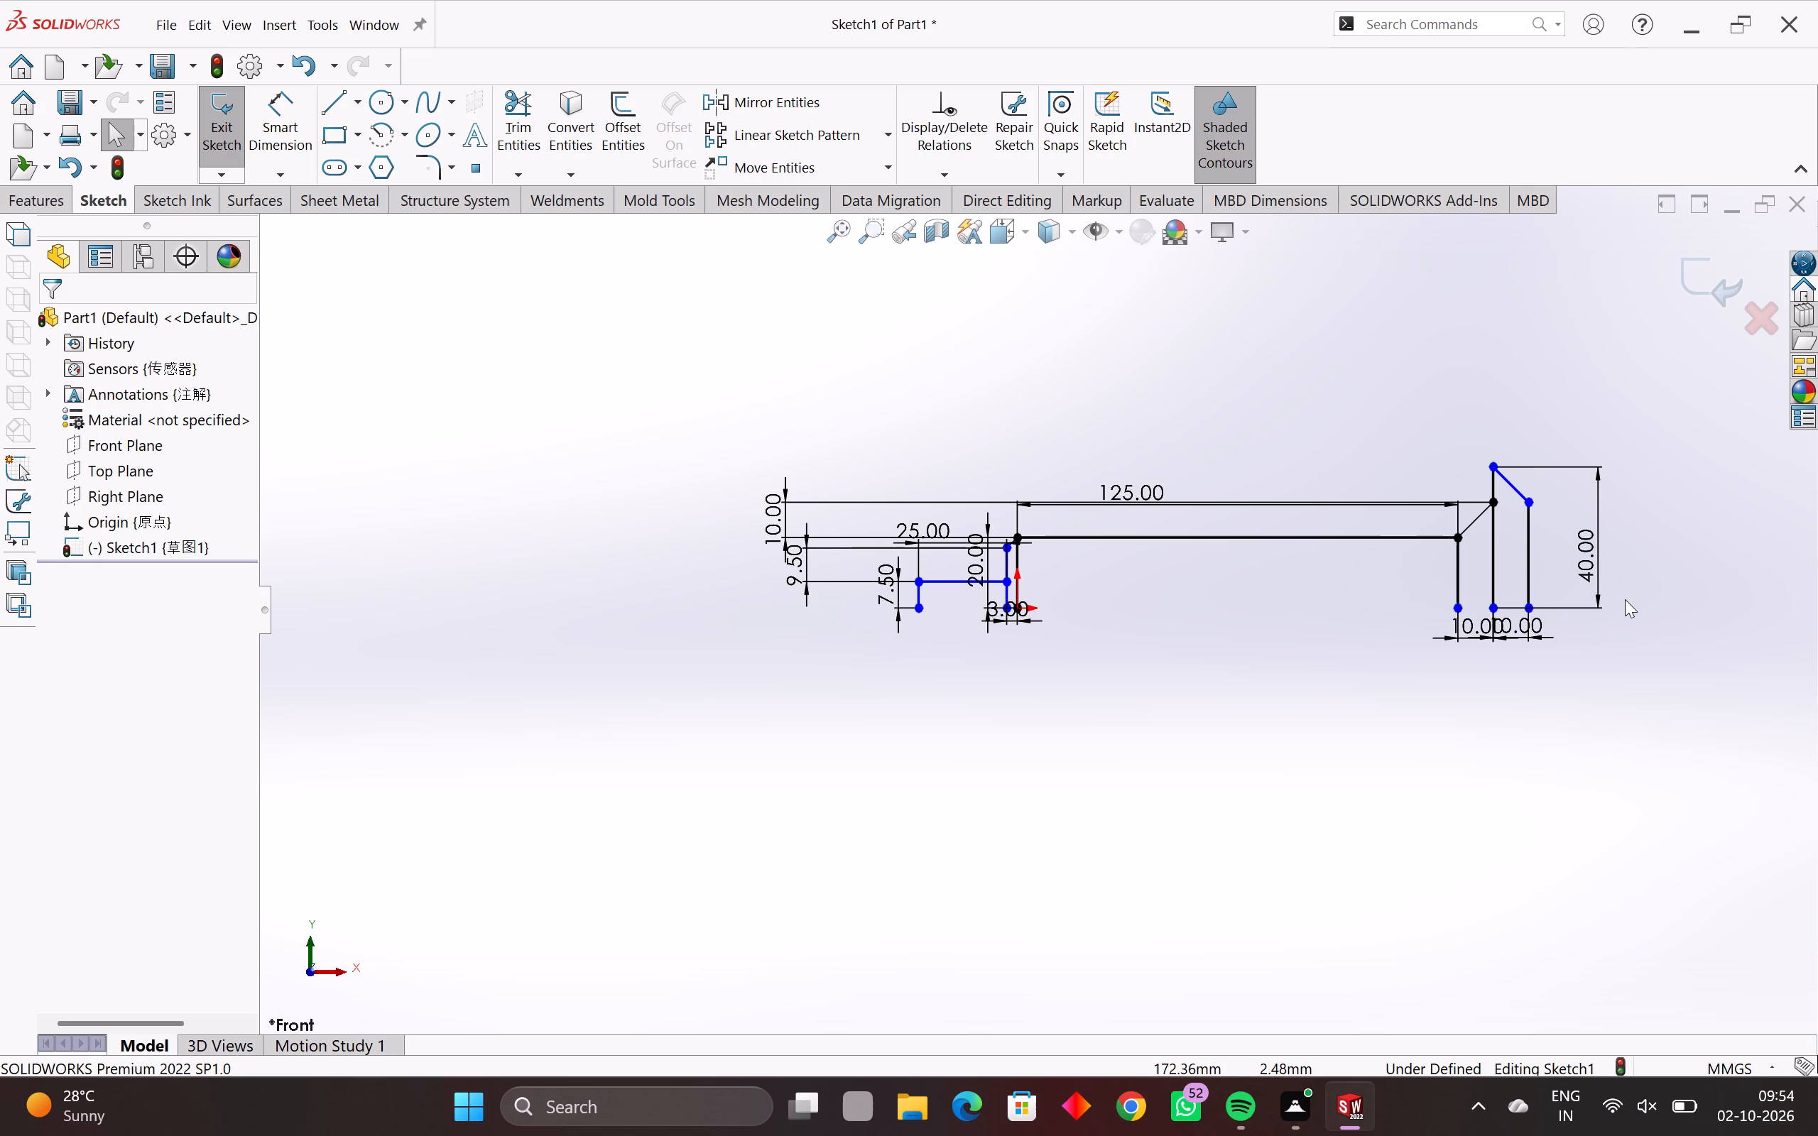
key(l)
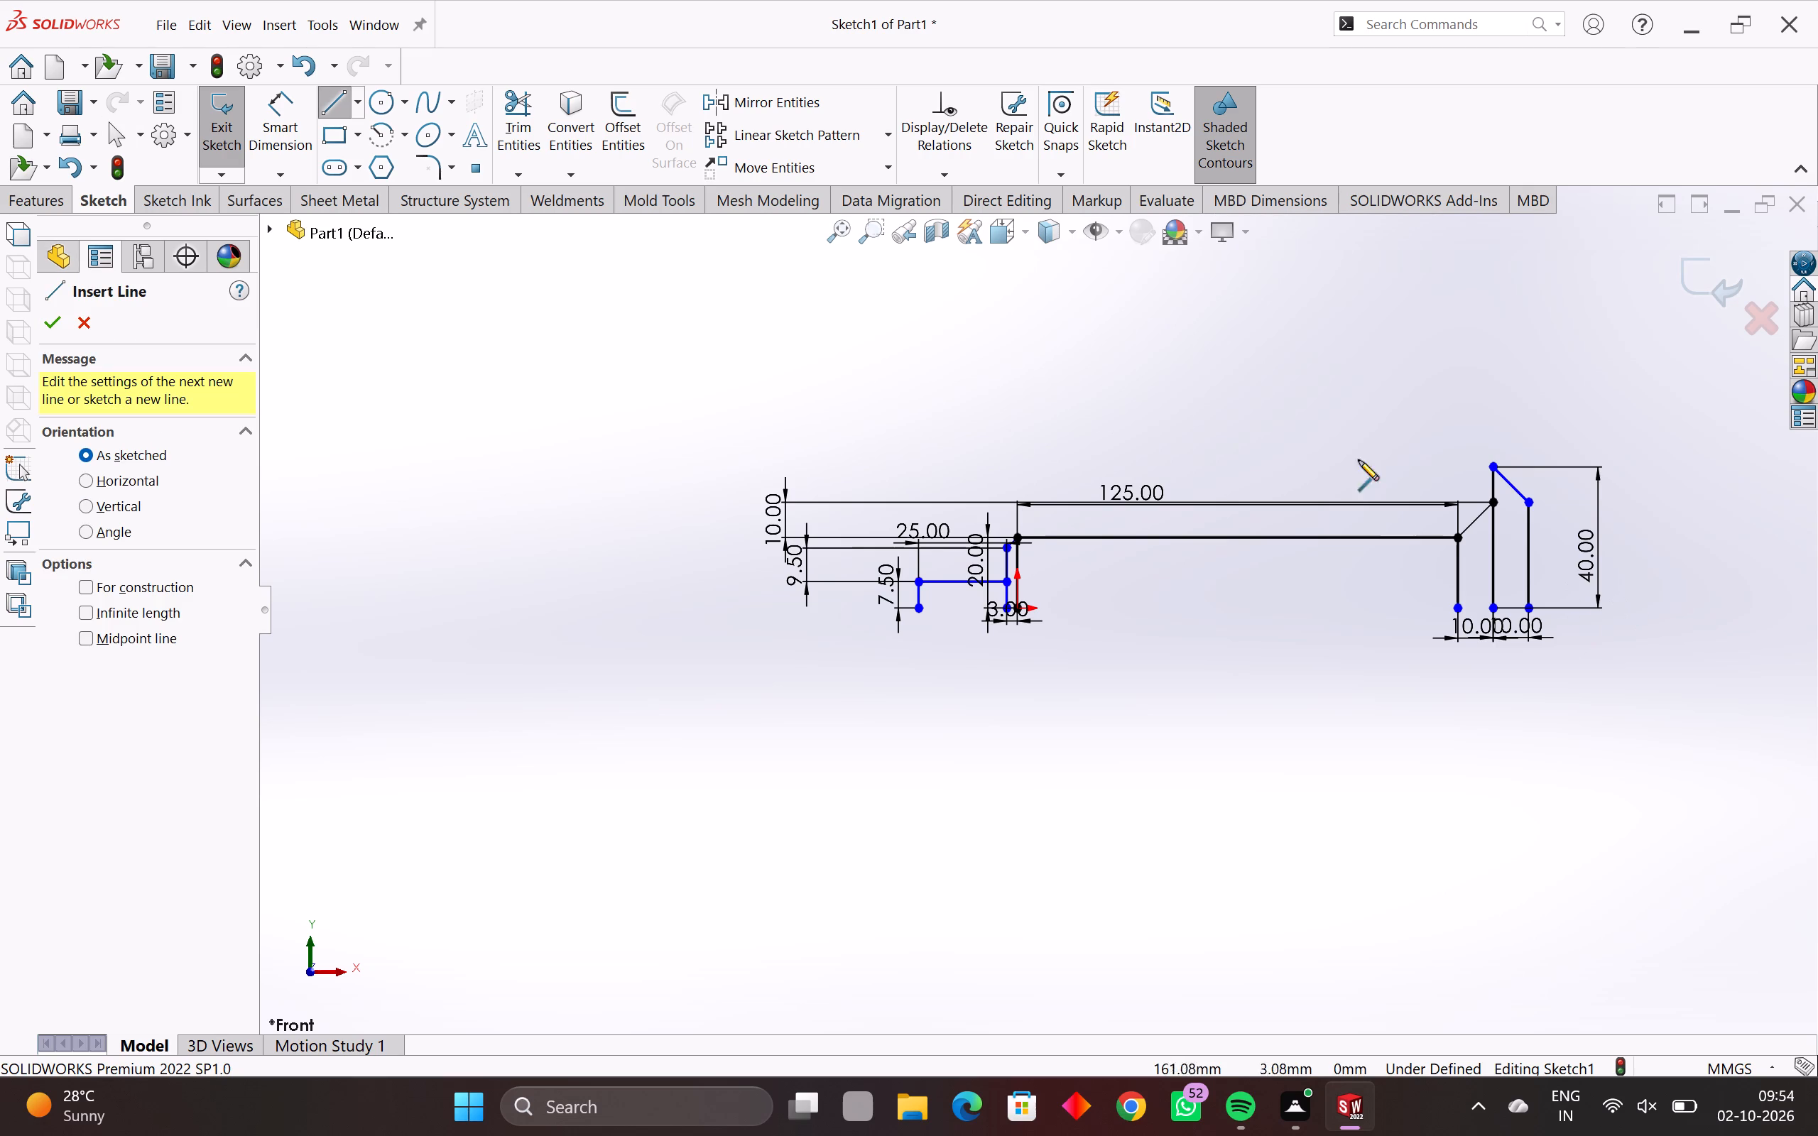
scroll(432, 0, up, 1)
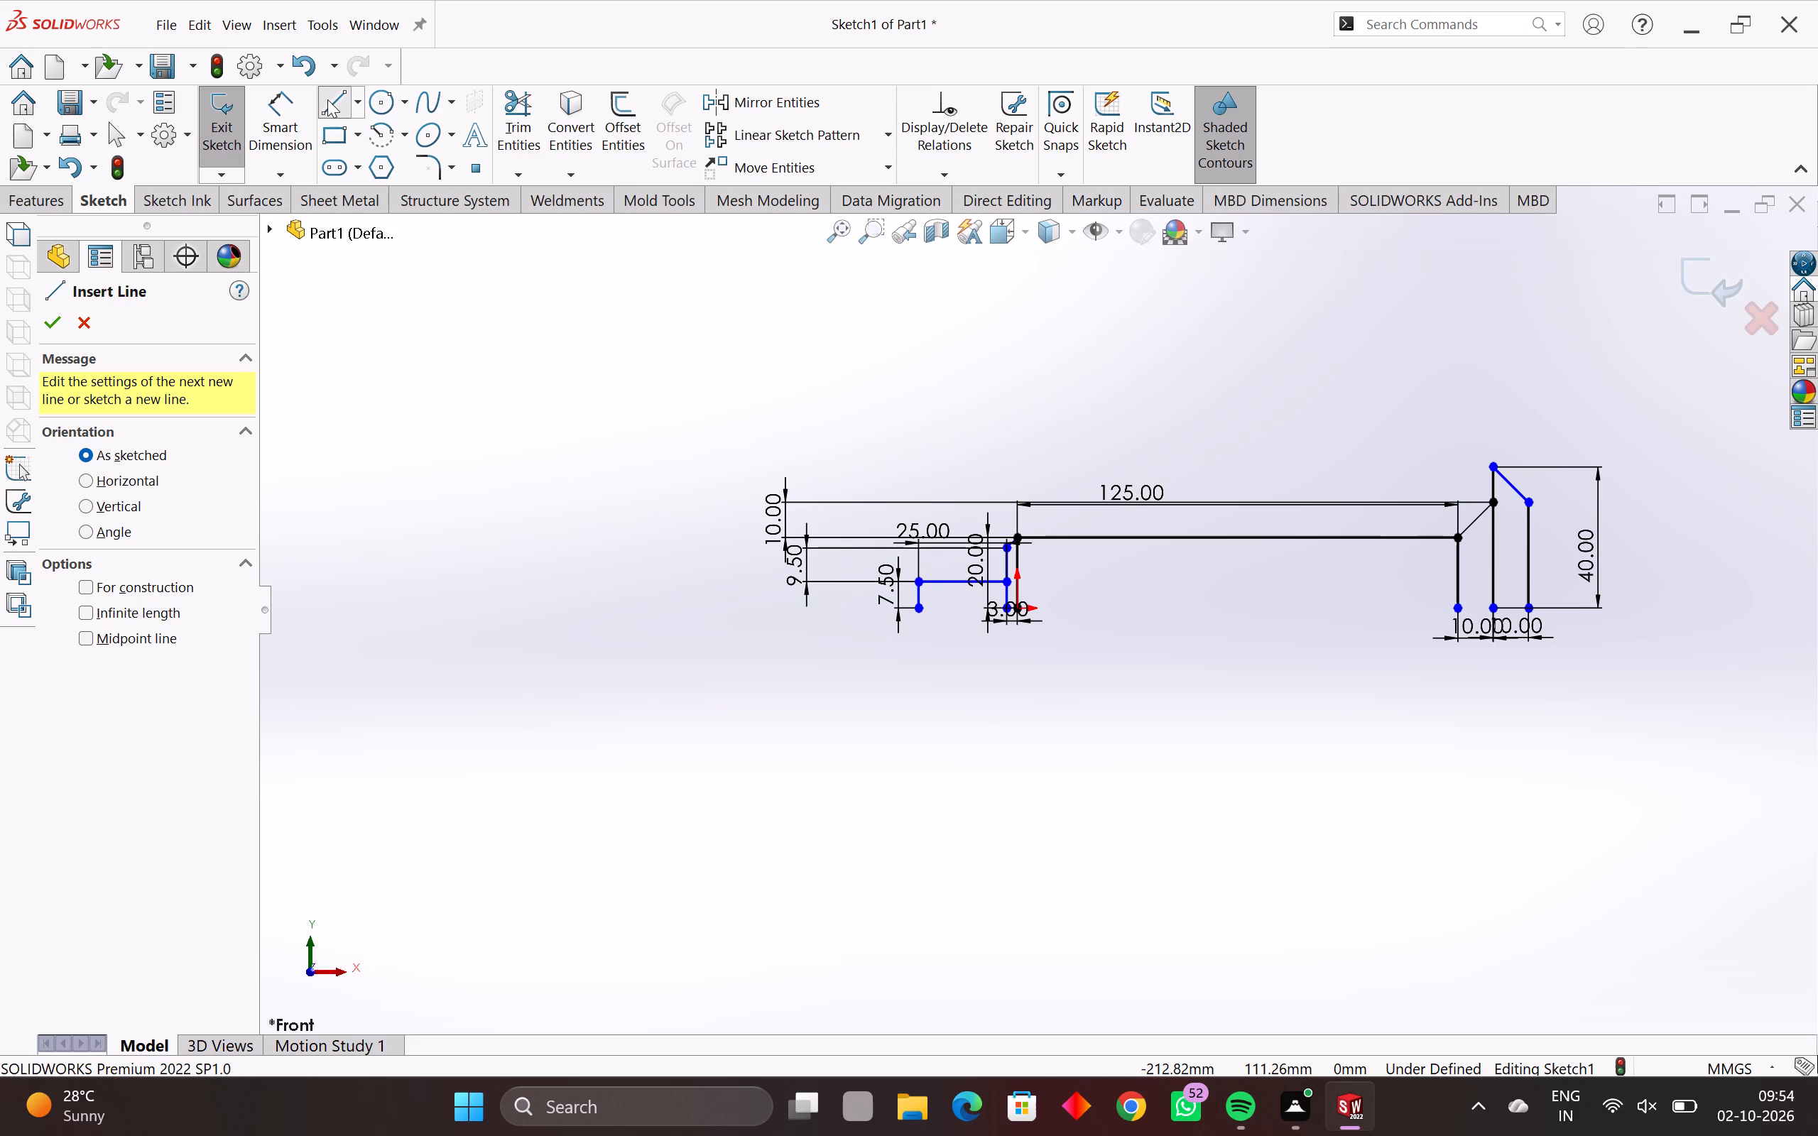
click(358, 99)
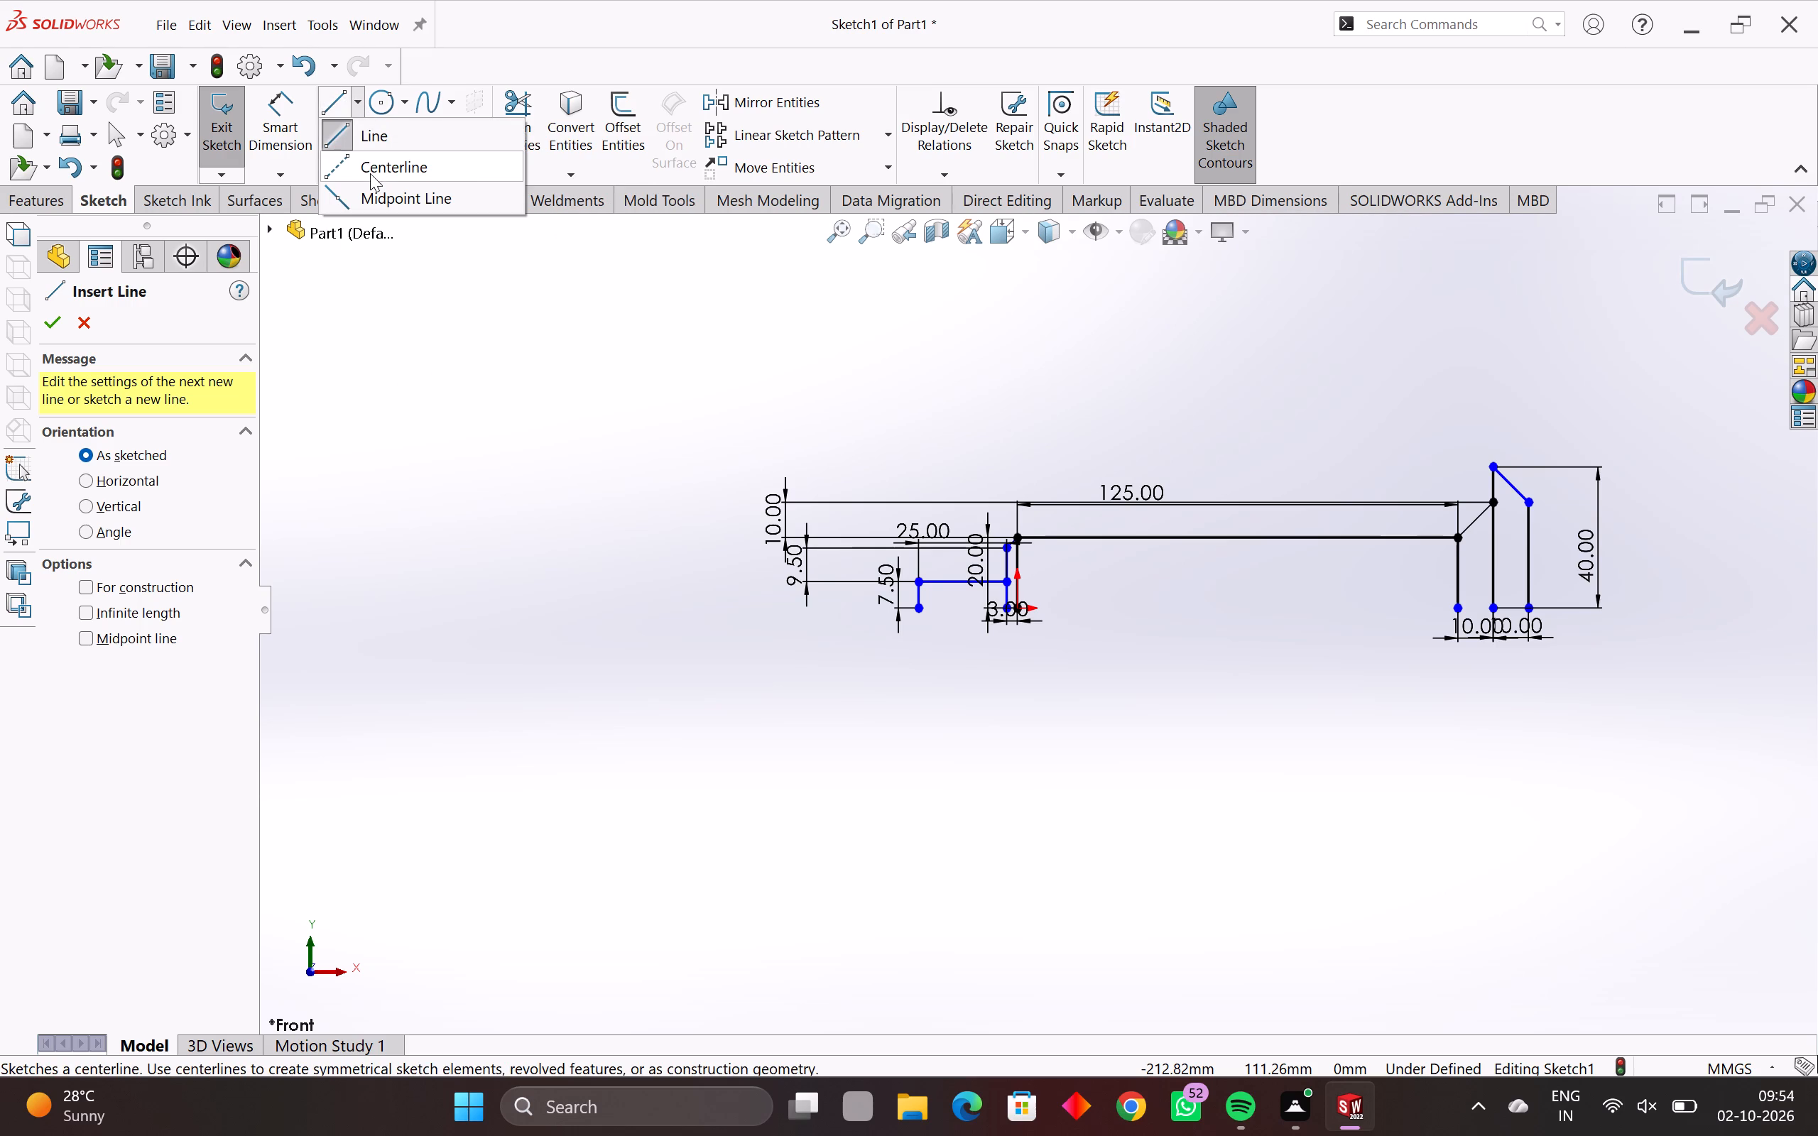
click(370, 173)
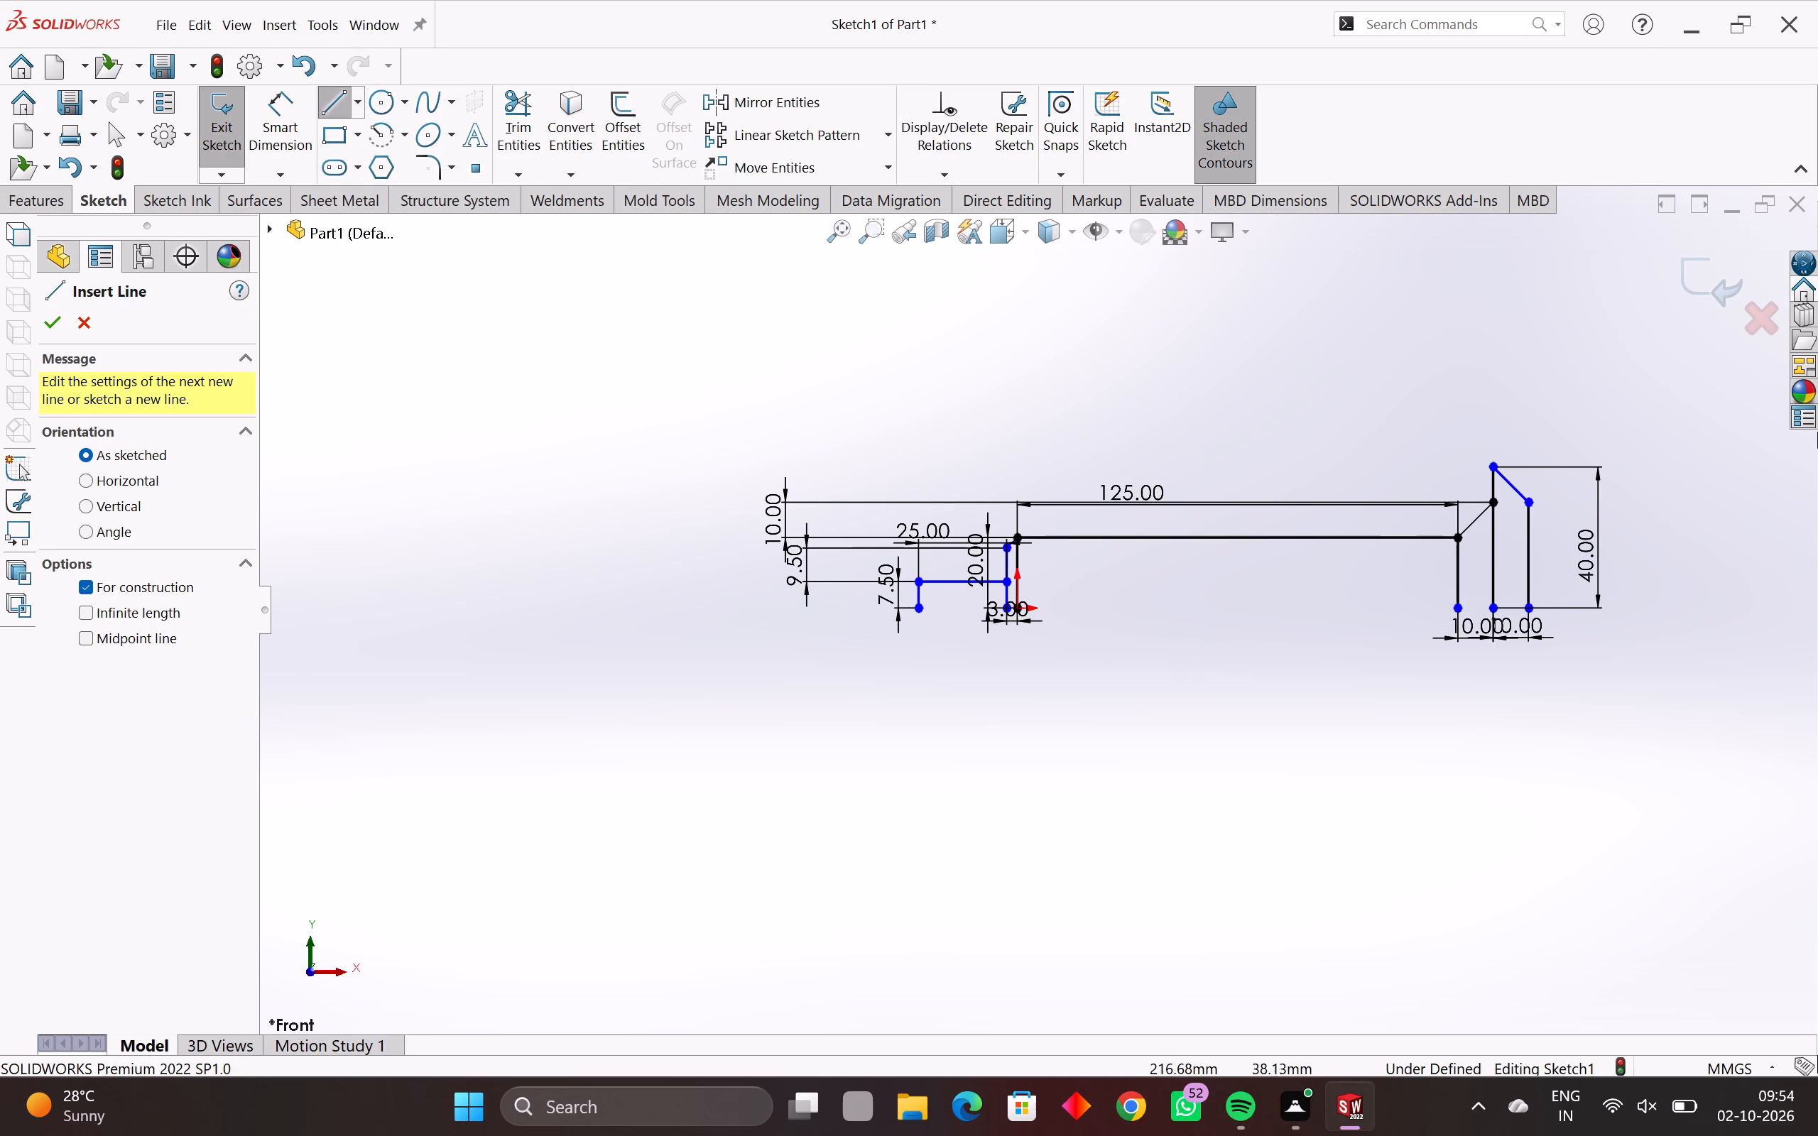
click(1769, 612)
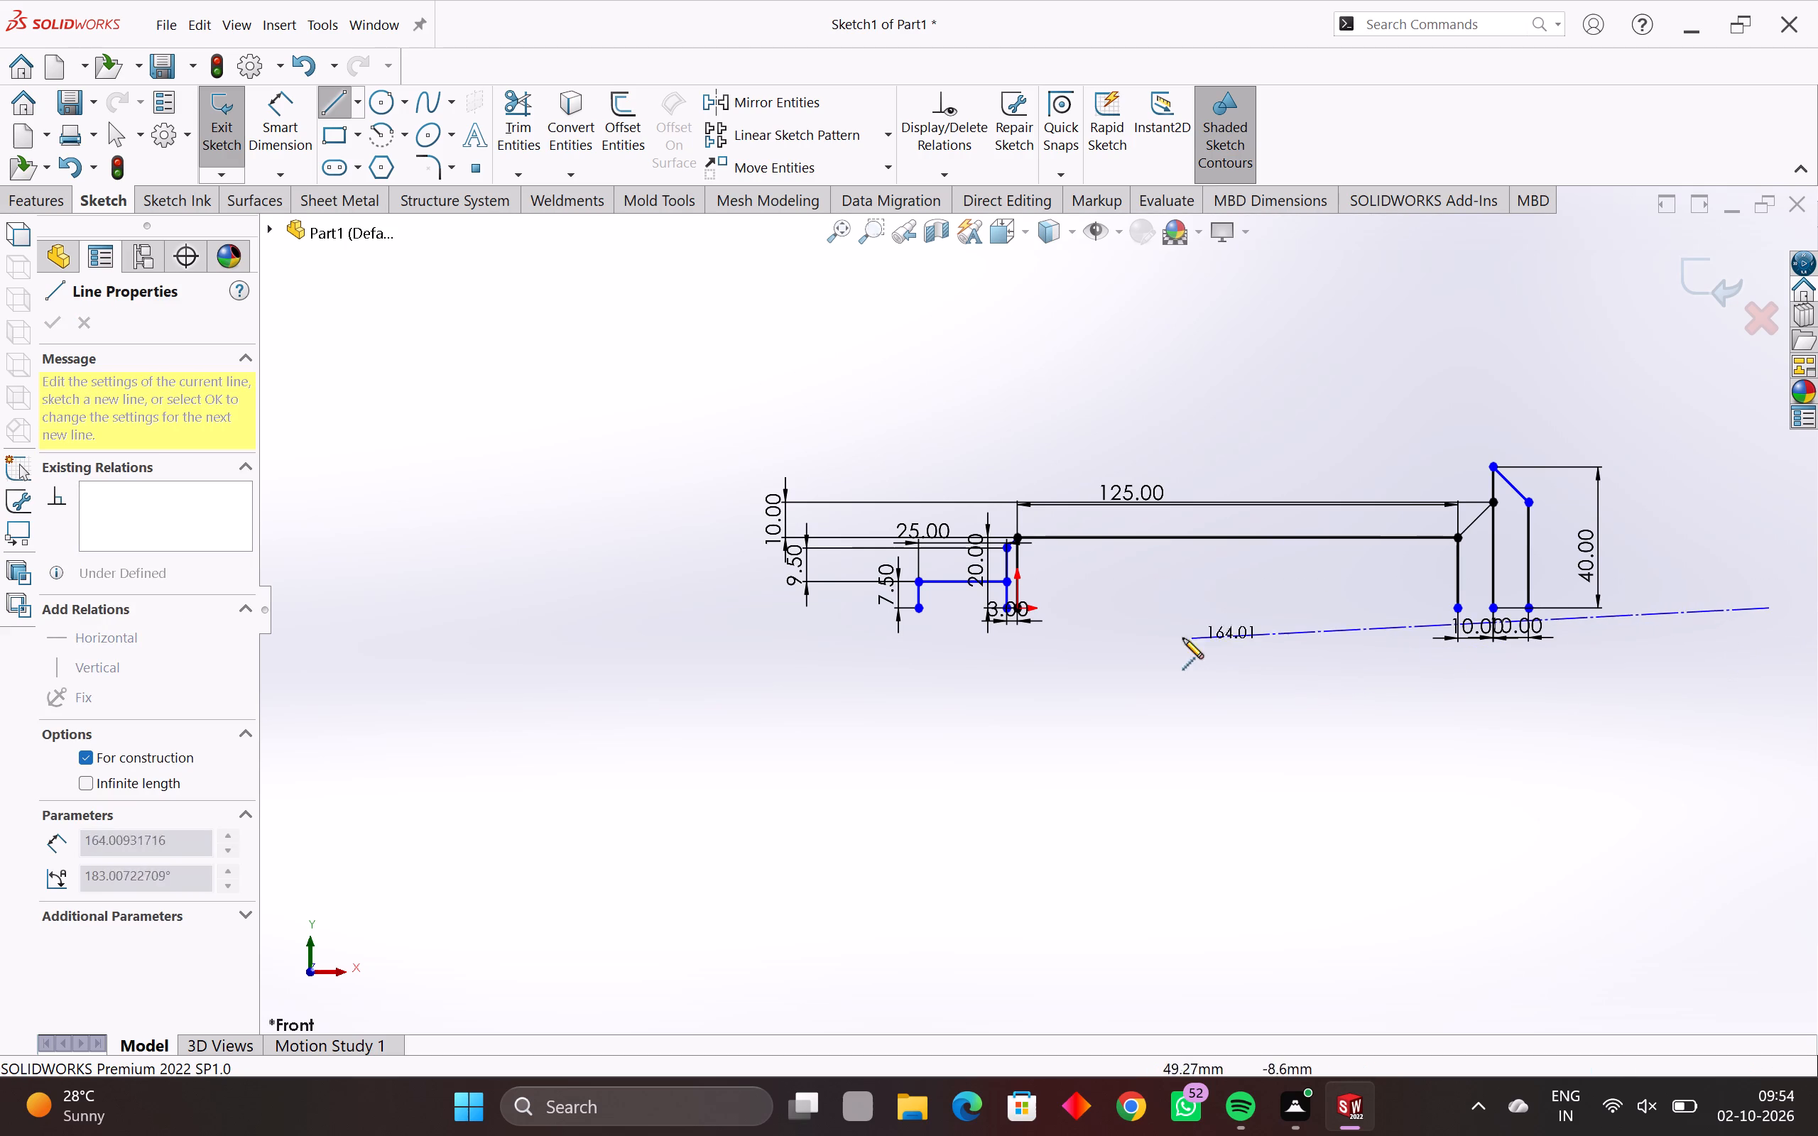
click(530, 611)
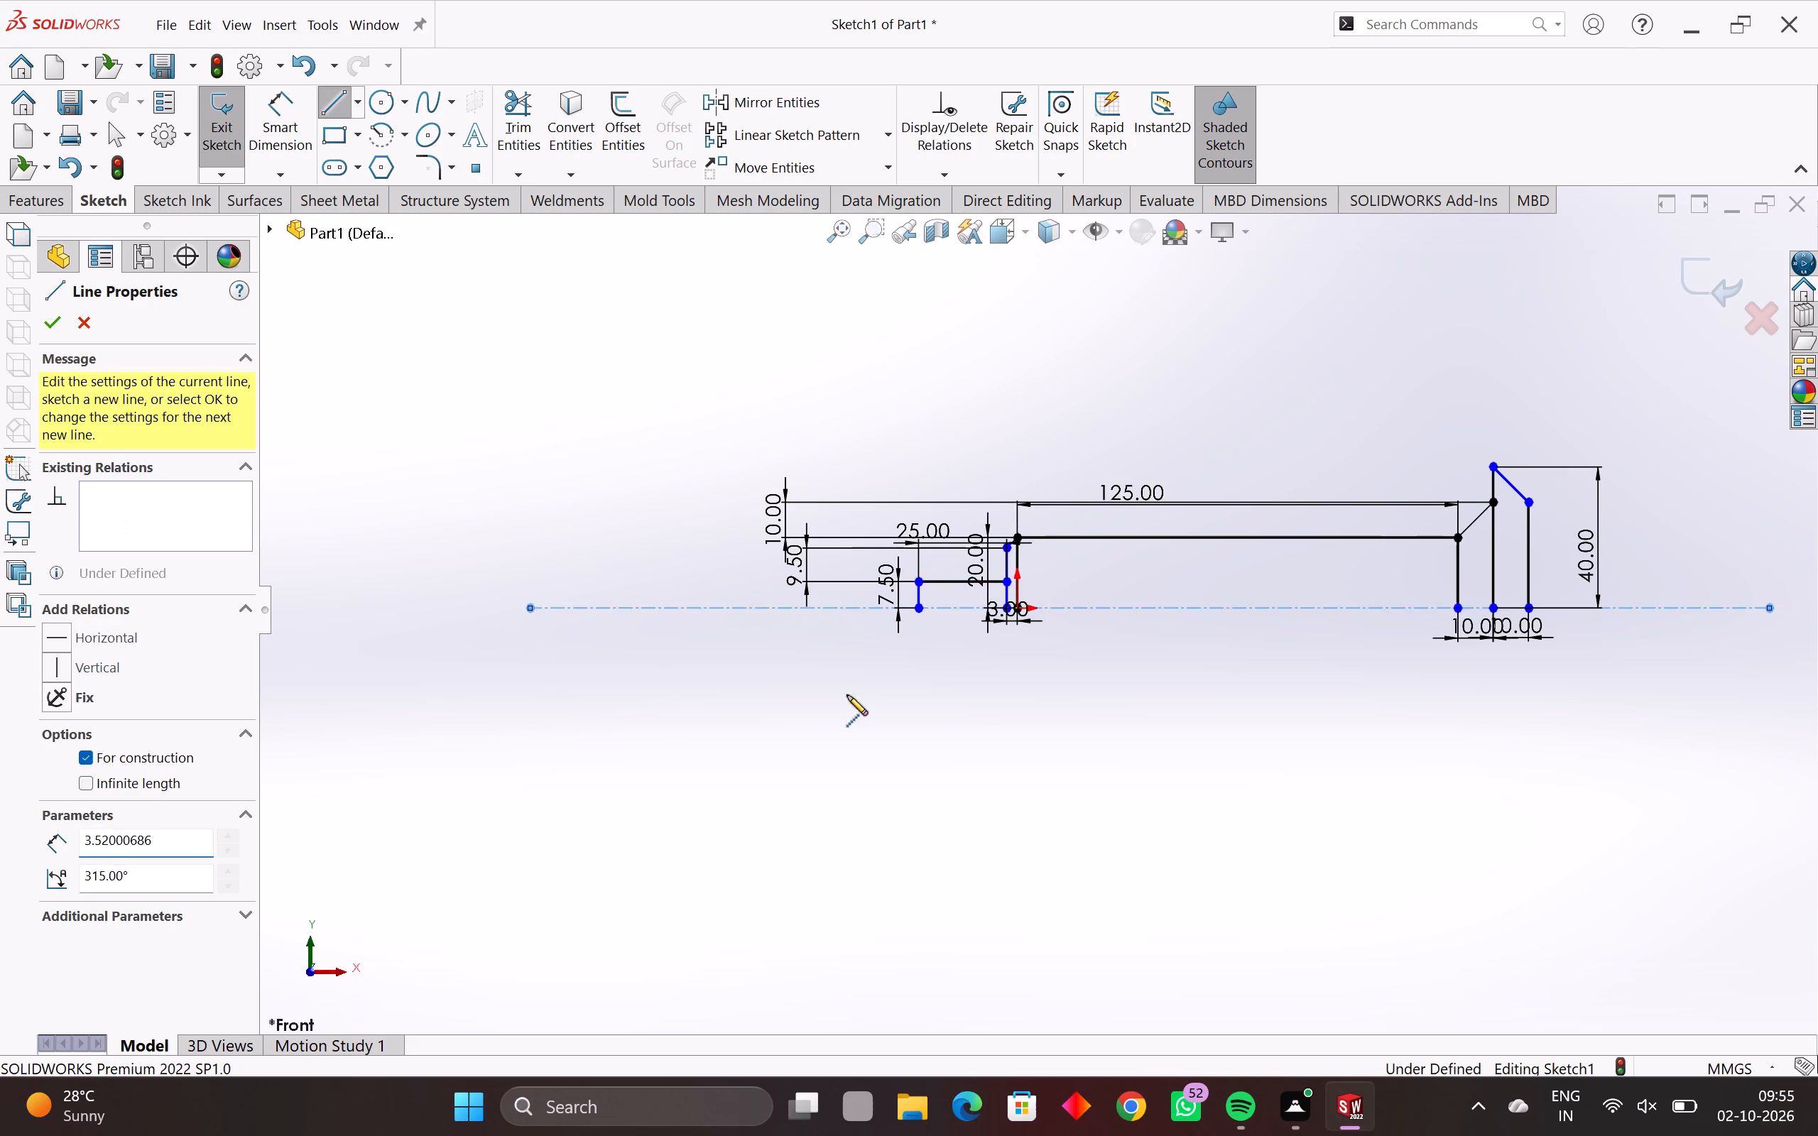
key(grave)
key(F1)
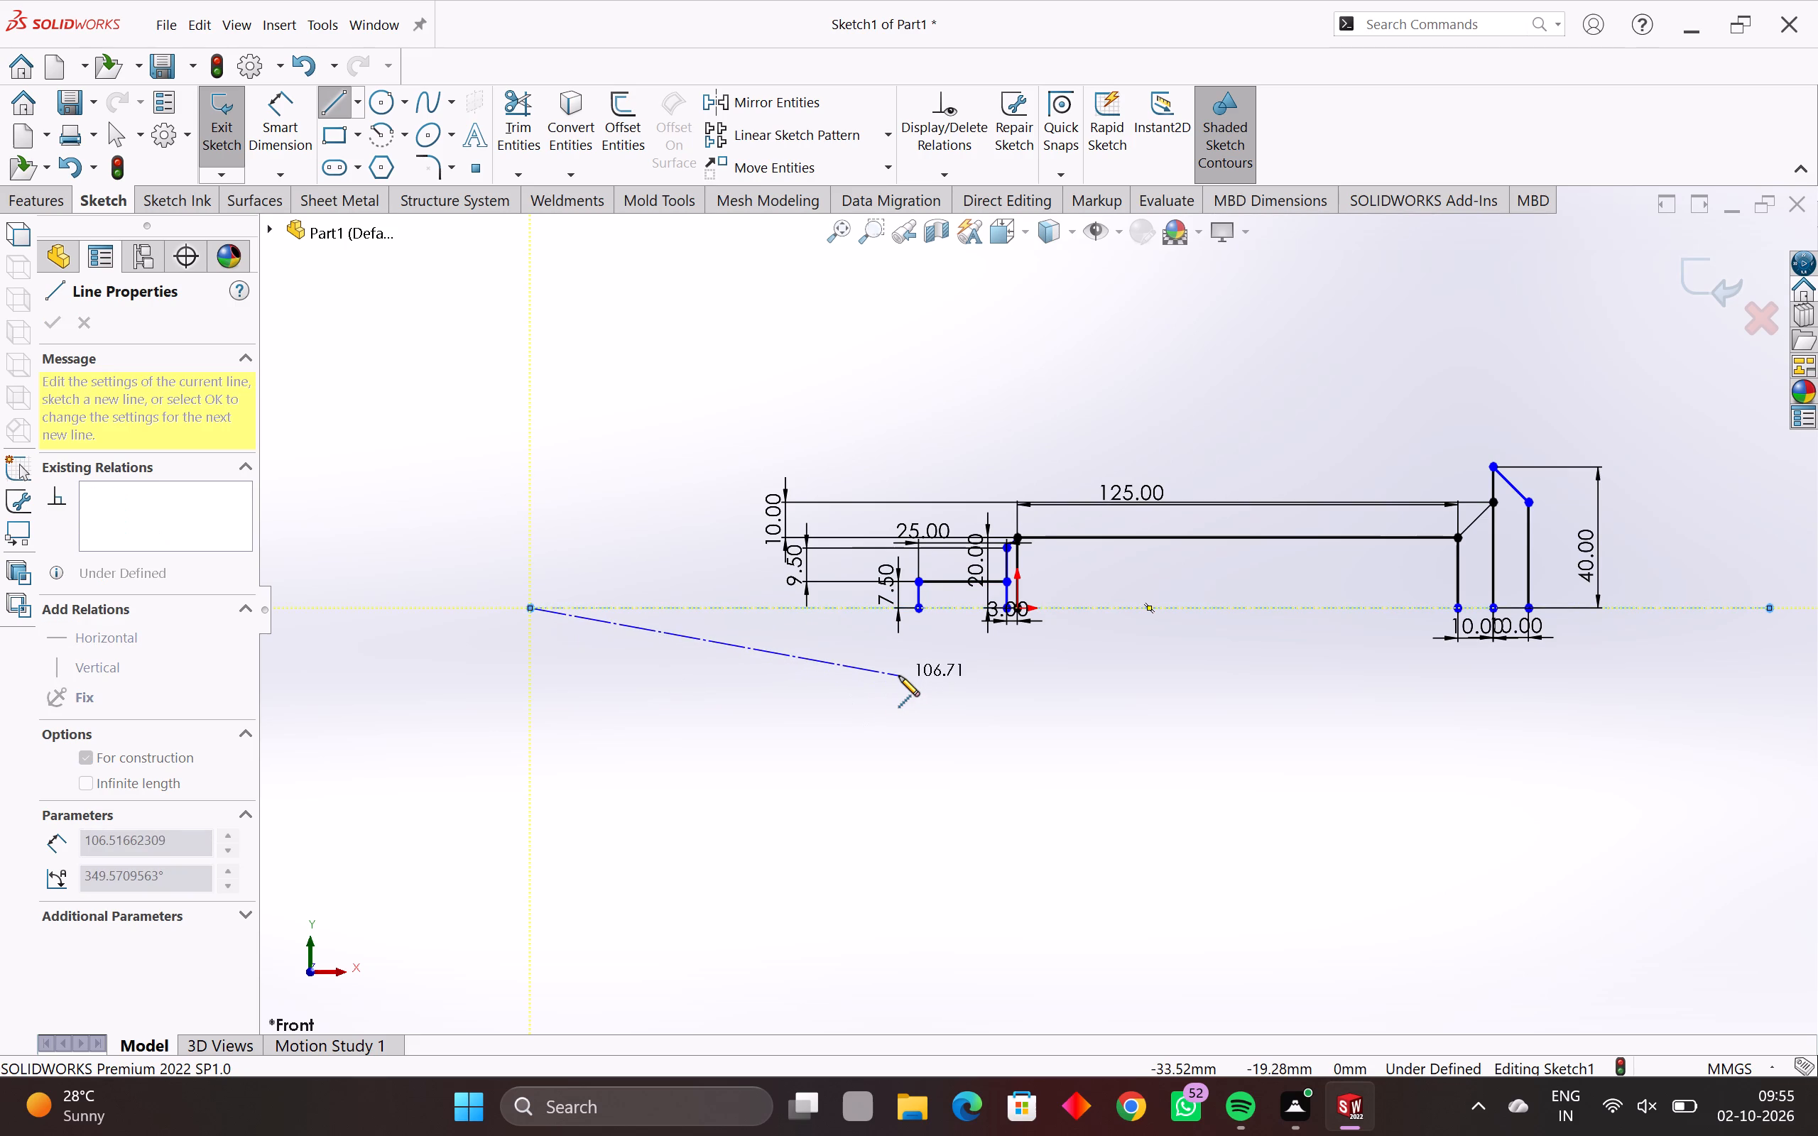
key(Escape)
key(Escape)
key(Escape)
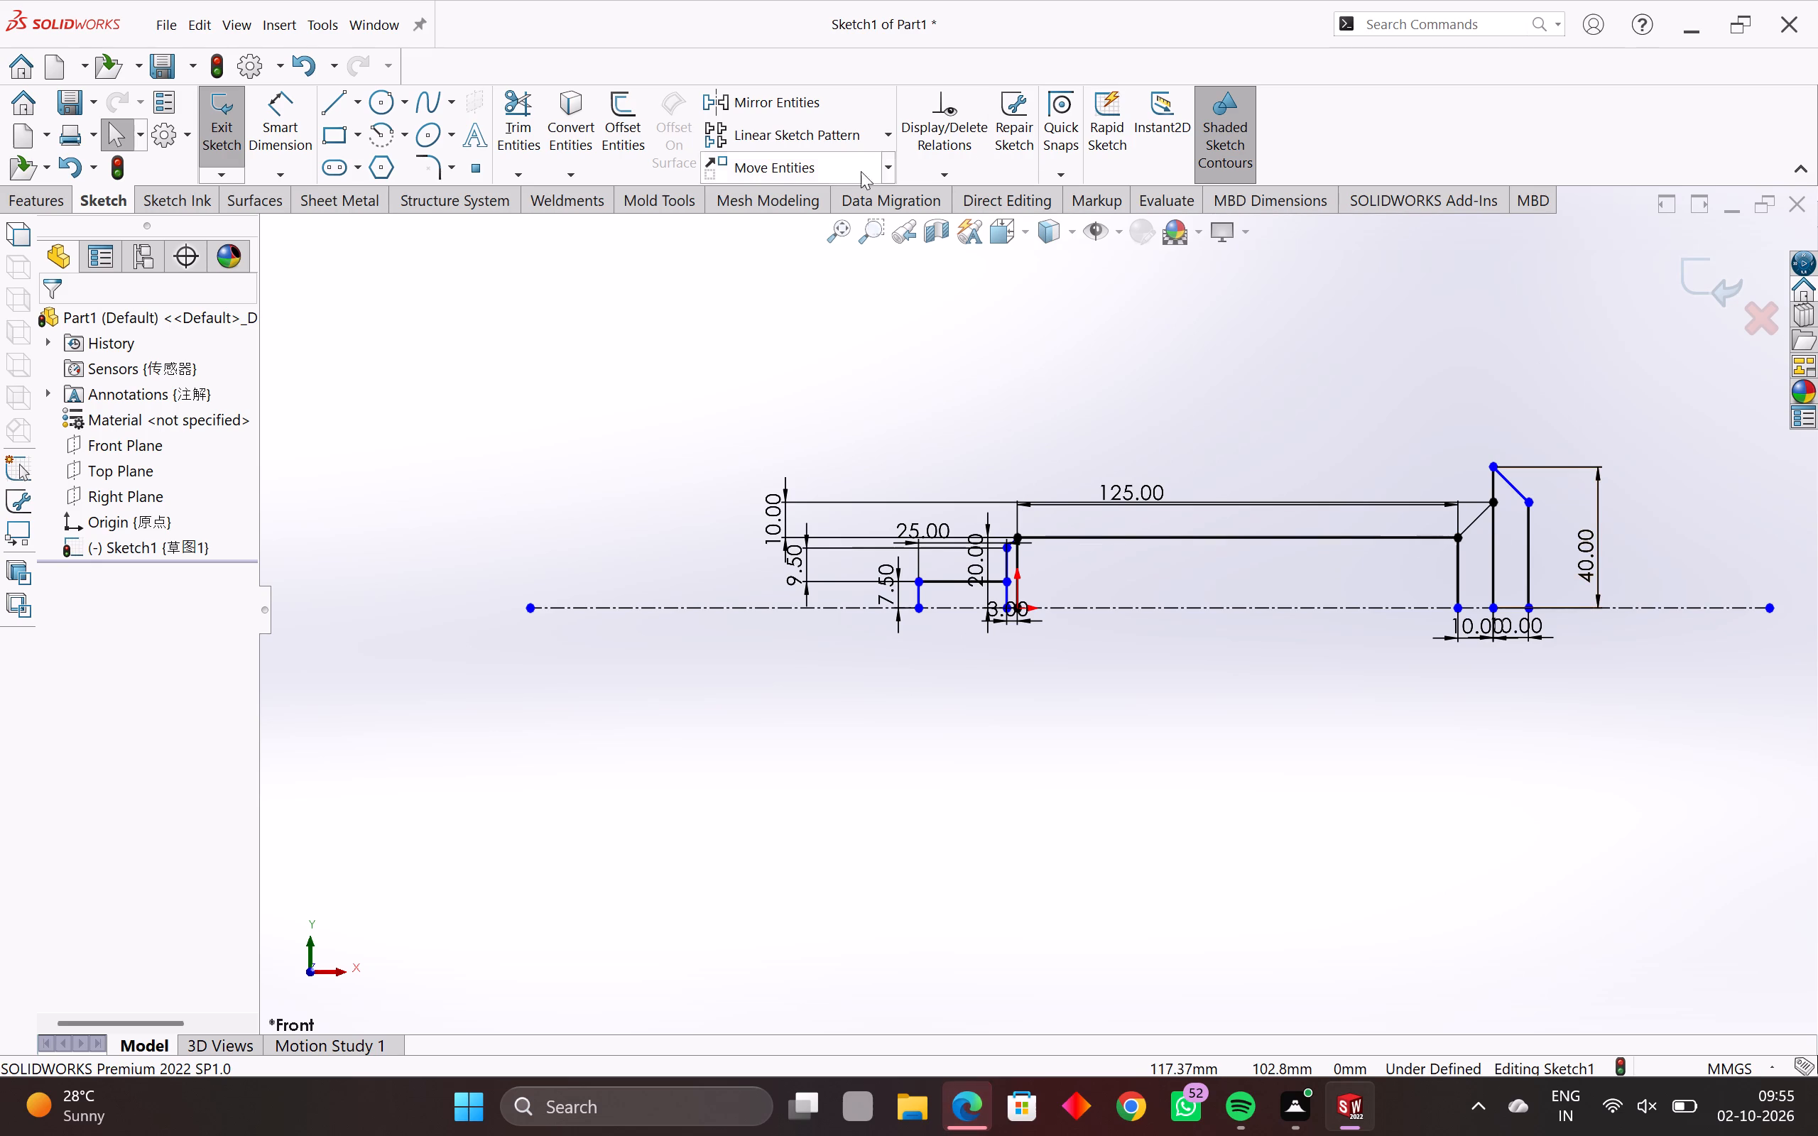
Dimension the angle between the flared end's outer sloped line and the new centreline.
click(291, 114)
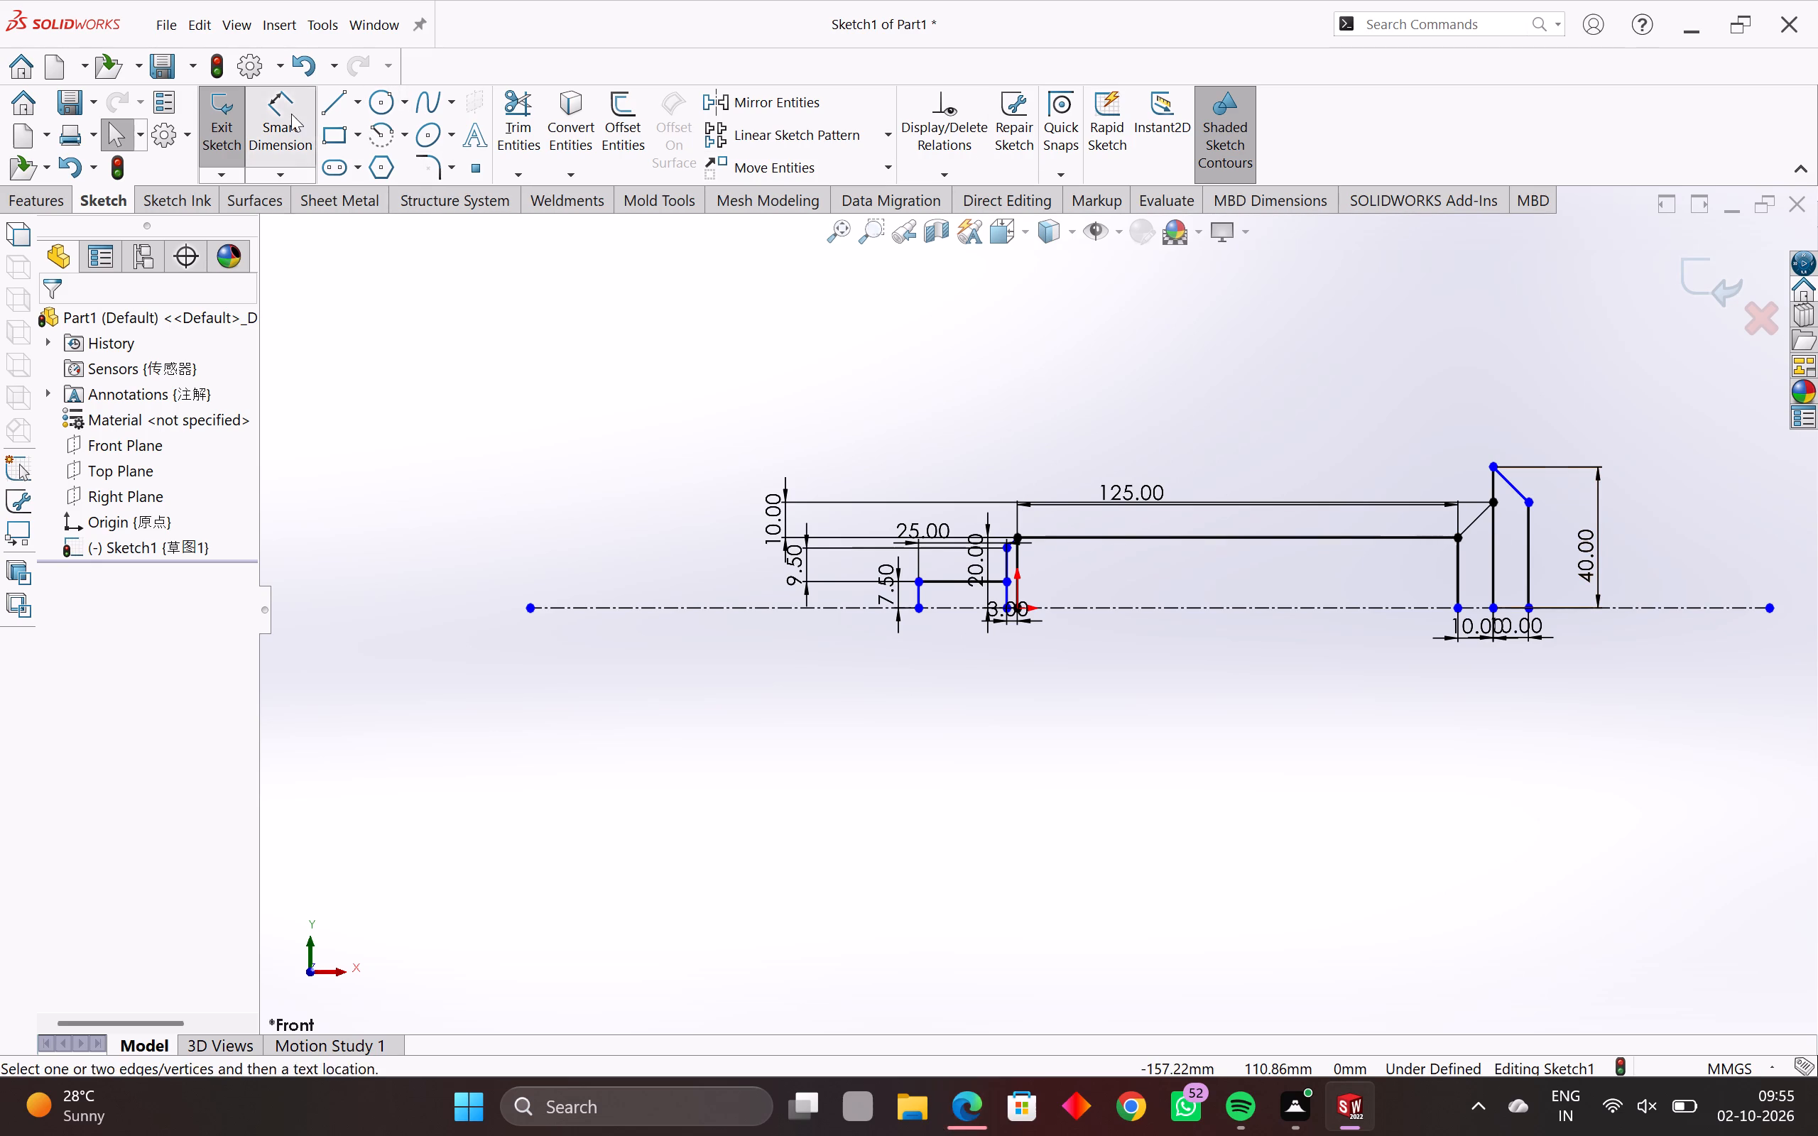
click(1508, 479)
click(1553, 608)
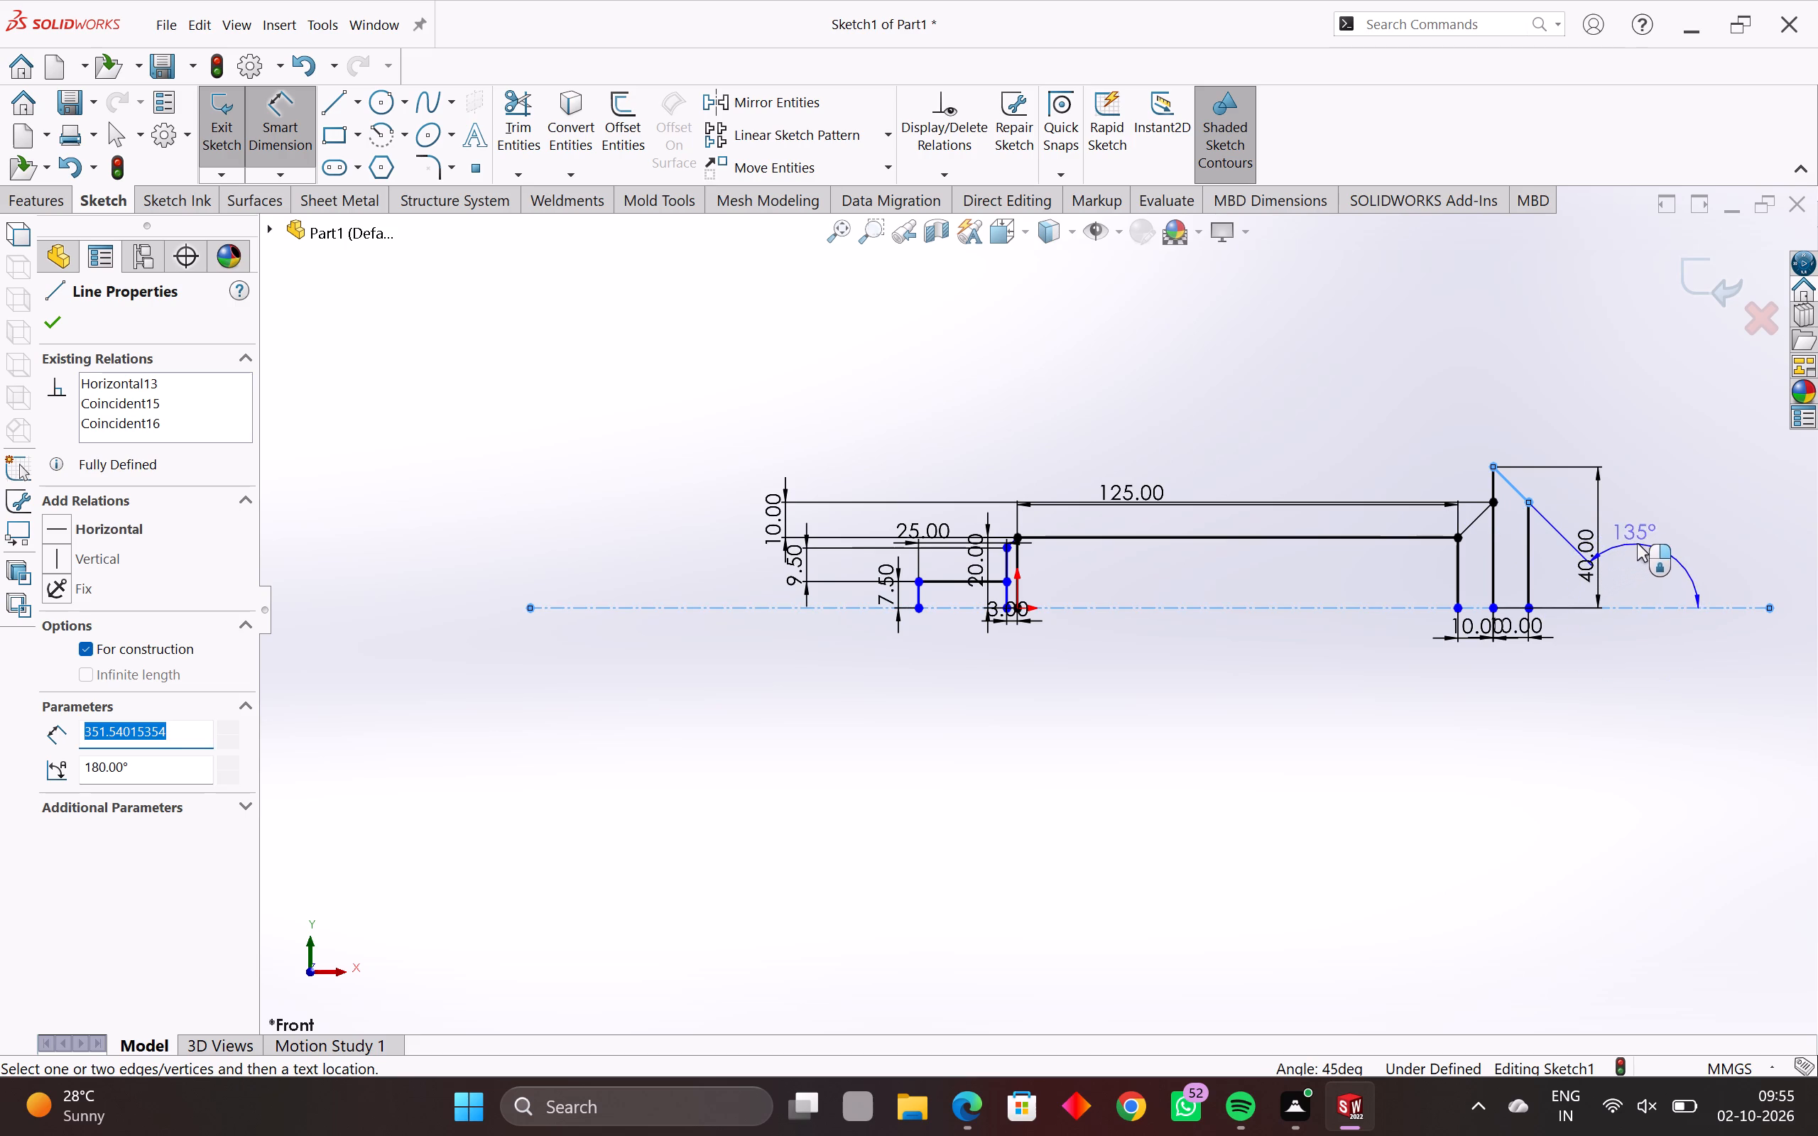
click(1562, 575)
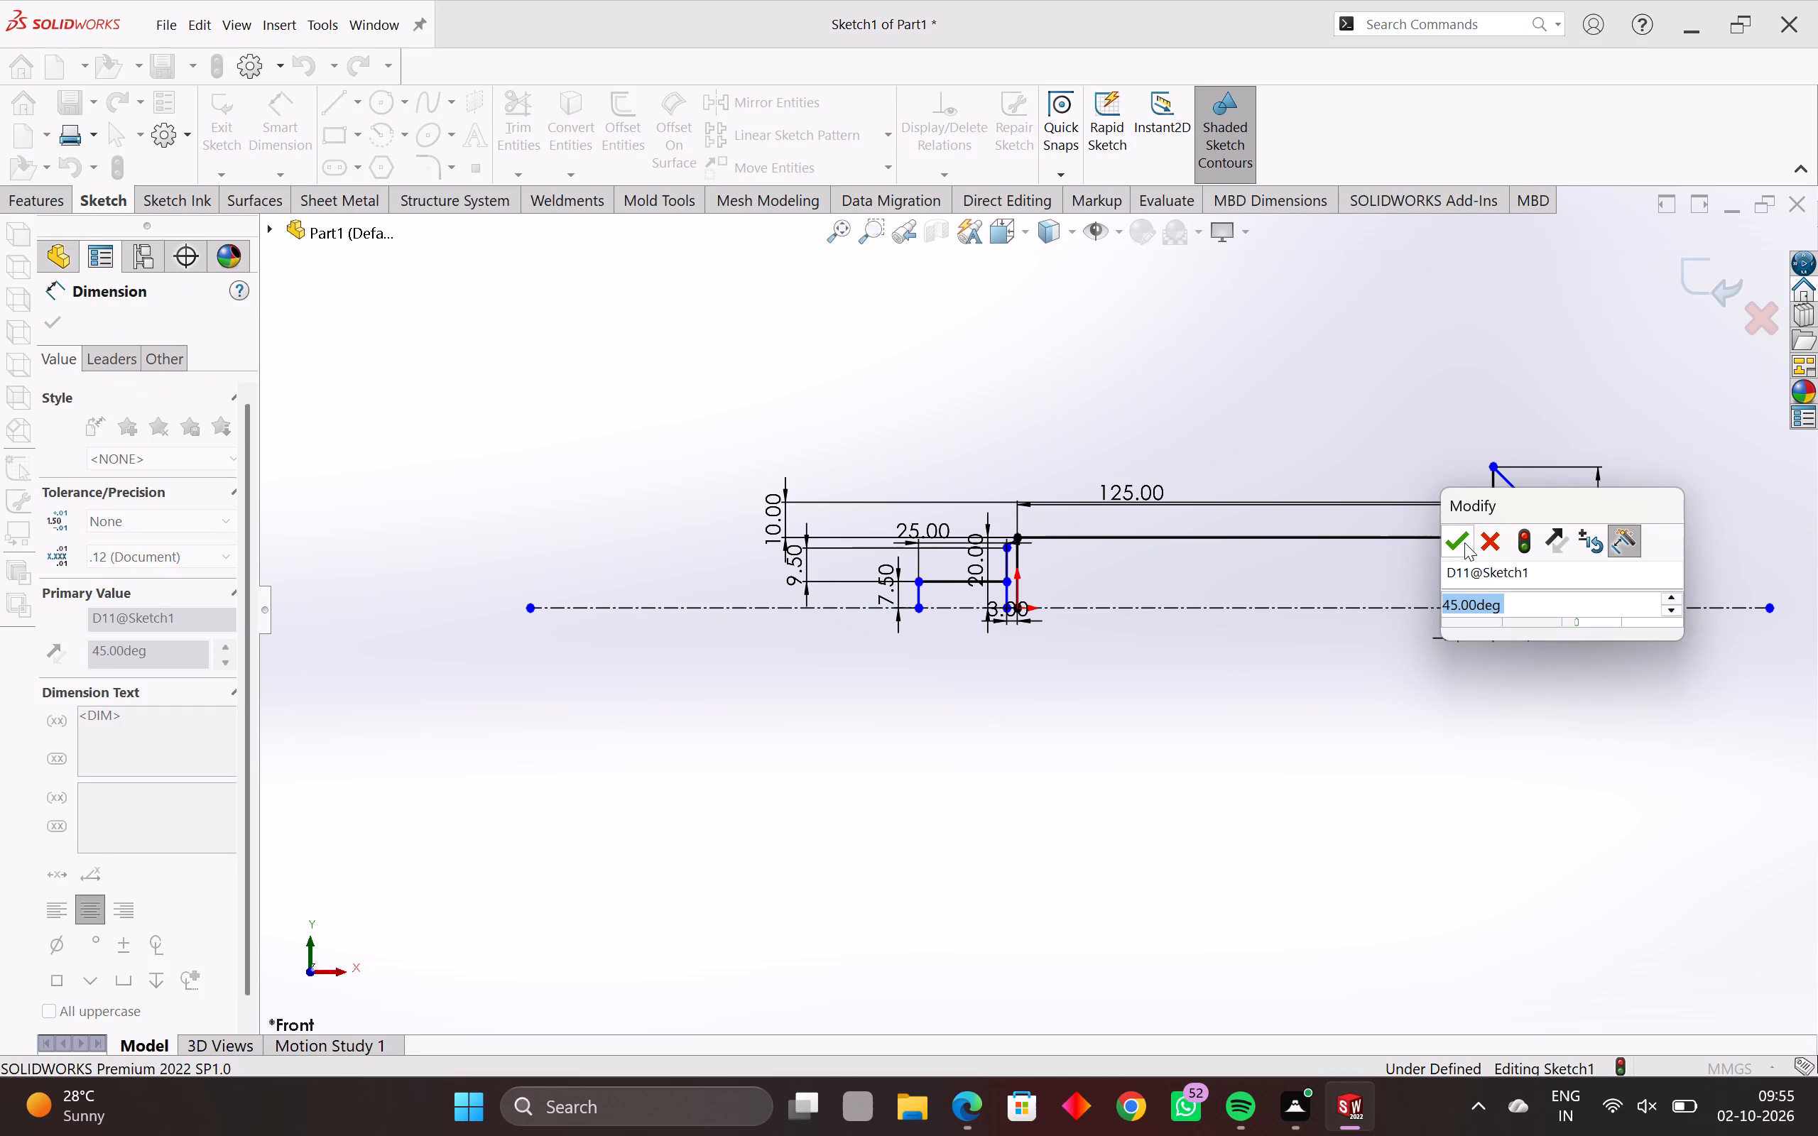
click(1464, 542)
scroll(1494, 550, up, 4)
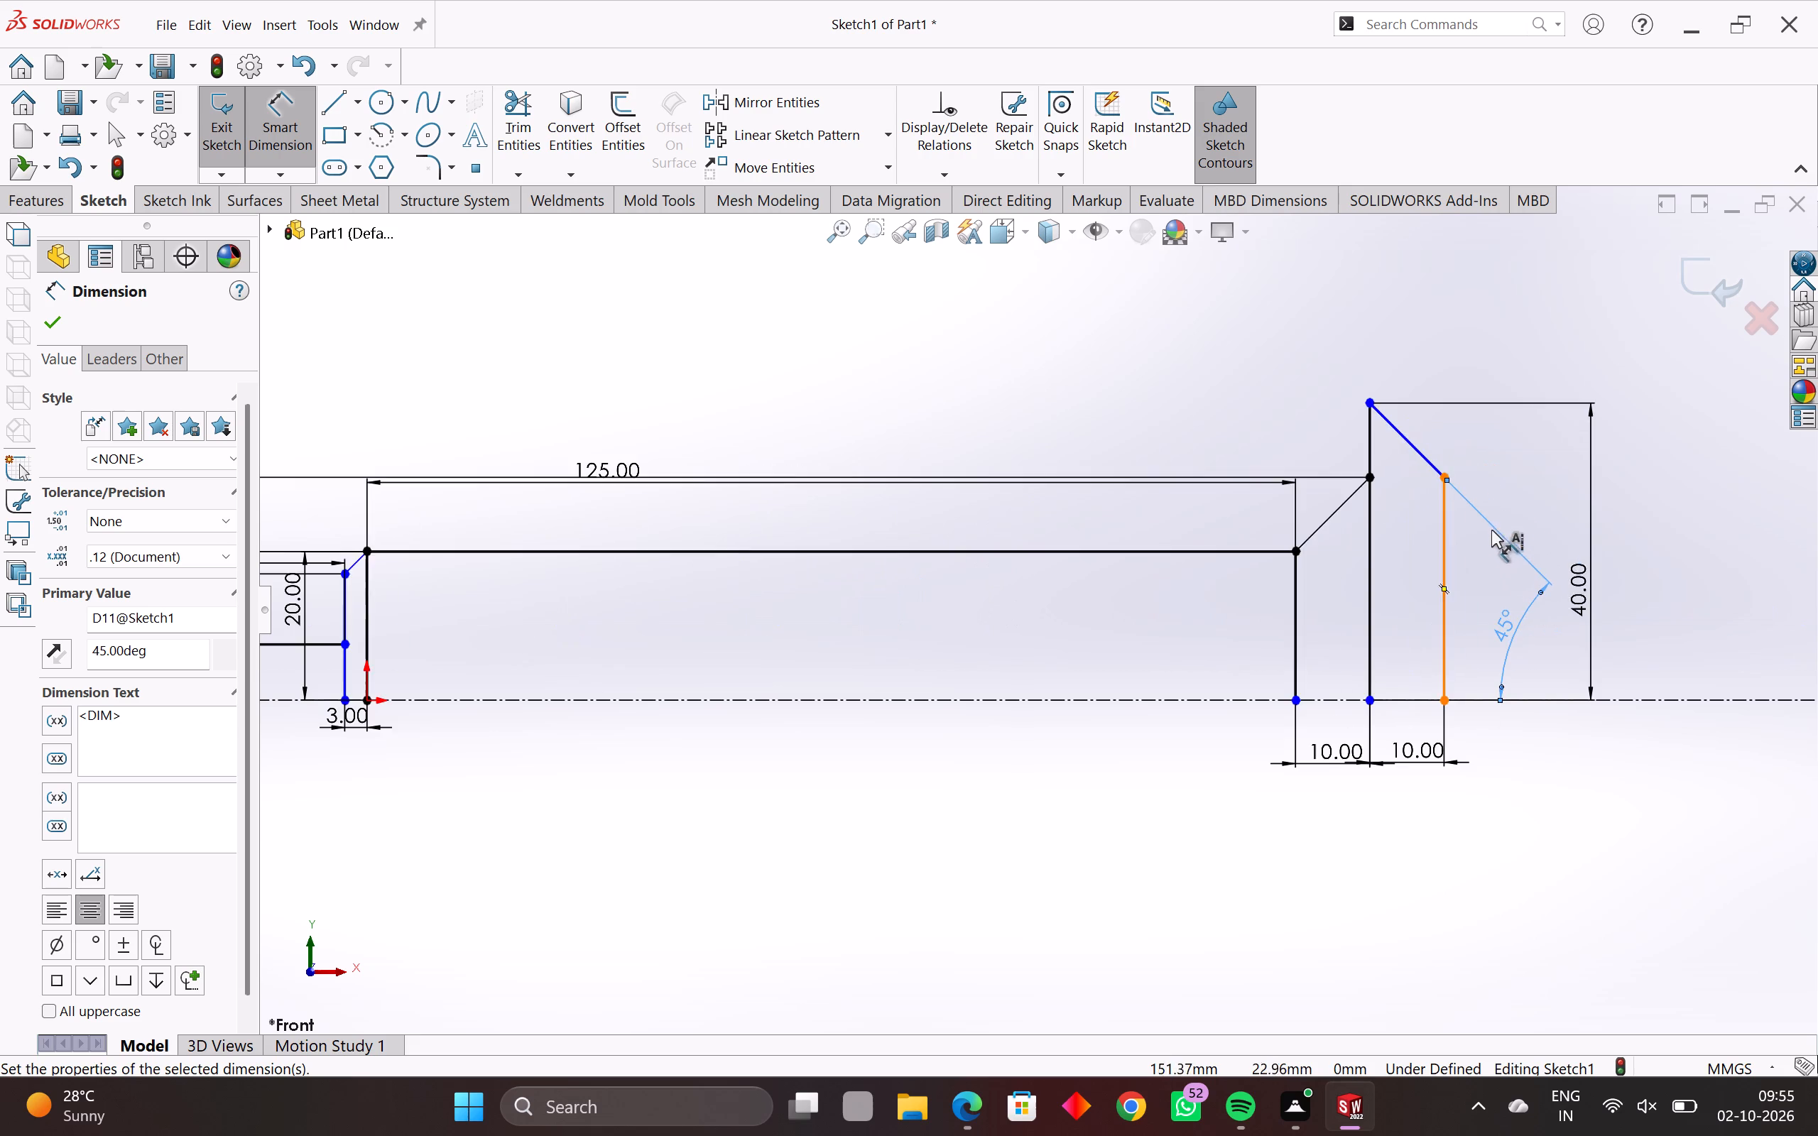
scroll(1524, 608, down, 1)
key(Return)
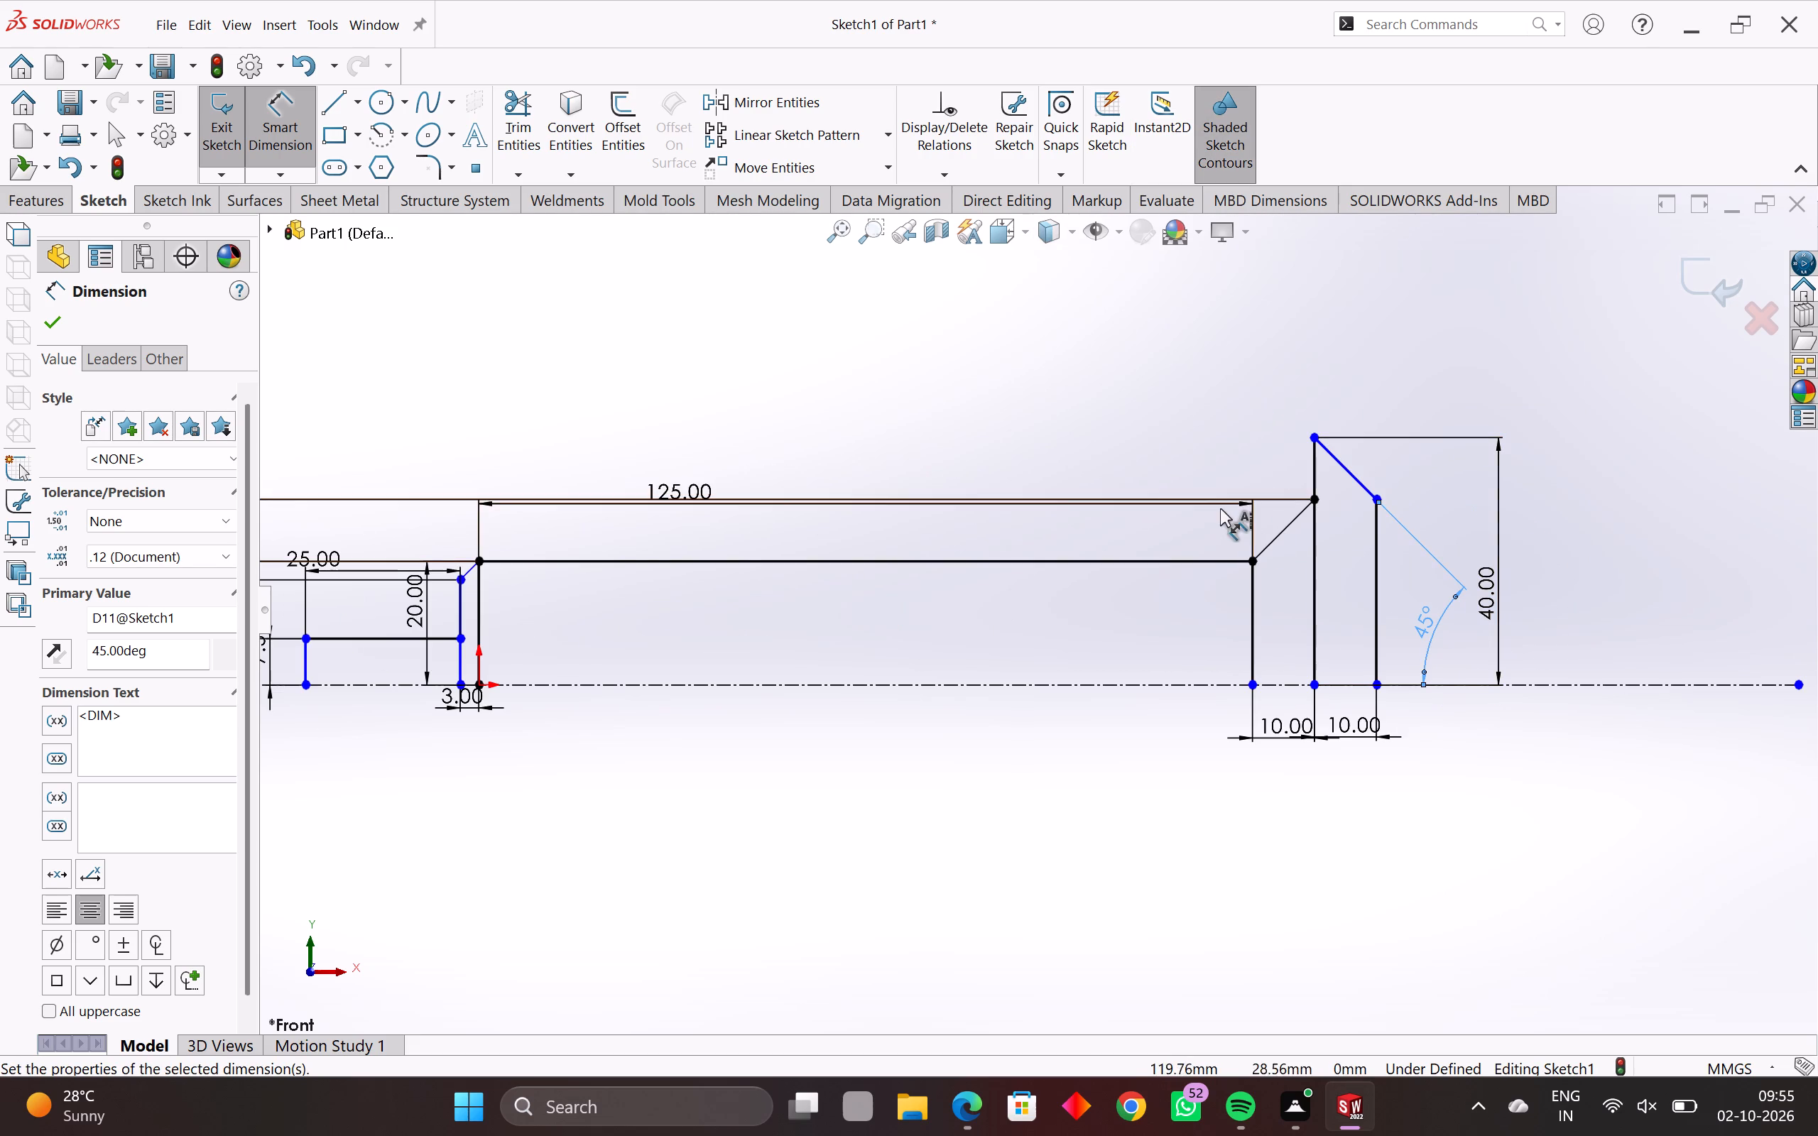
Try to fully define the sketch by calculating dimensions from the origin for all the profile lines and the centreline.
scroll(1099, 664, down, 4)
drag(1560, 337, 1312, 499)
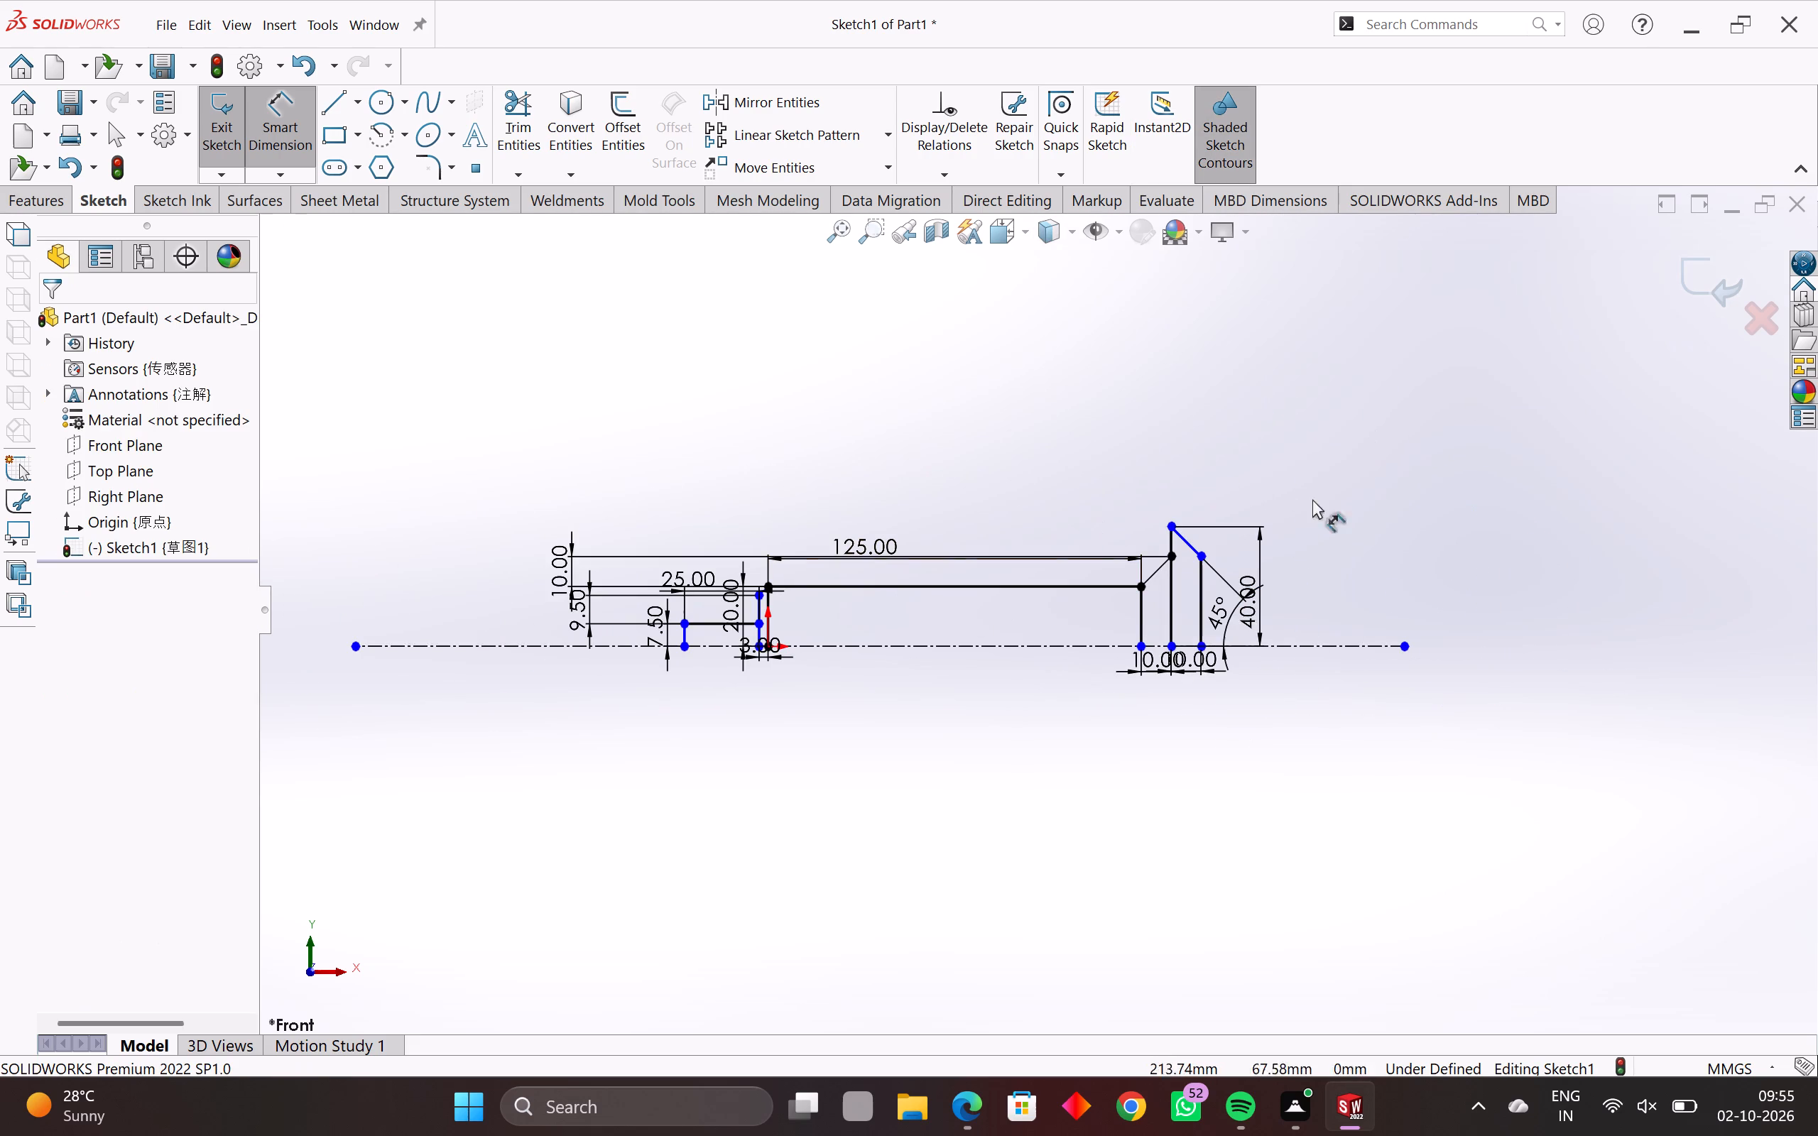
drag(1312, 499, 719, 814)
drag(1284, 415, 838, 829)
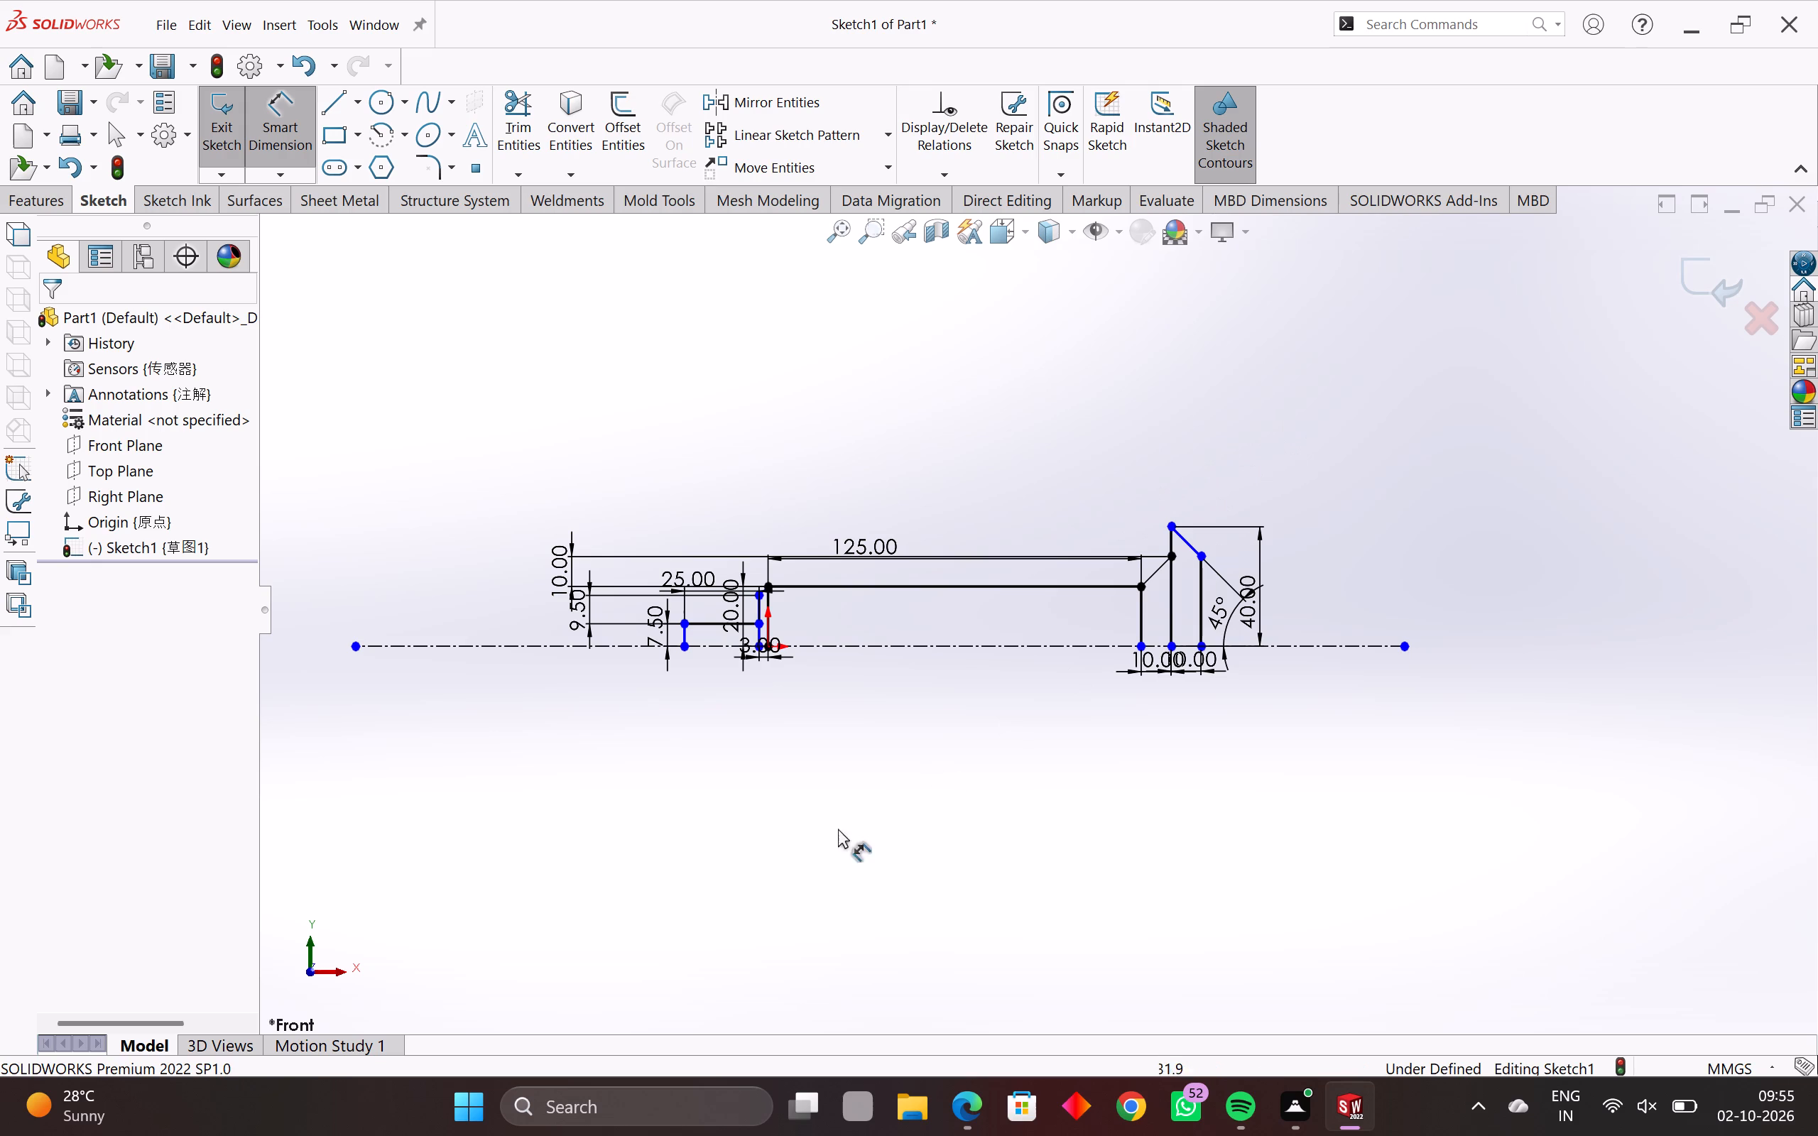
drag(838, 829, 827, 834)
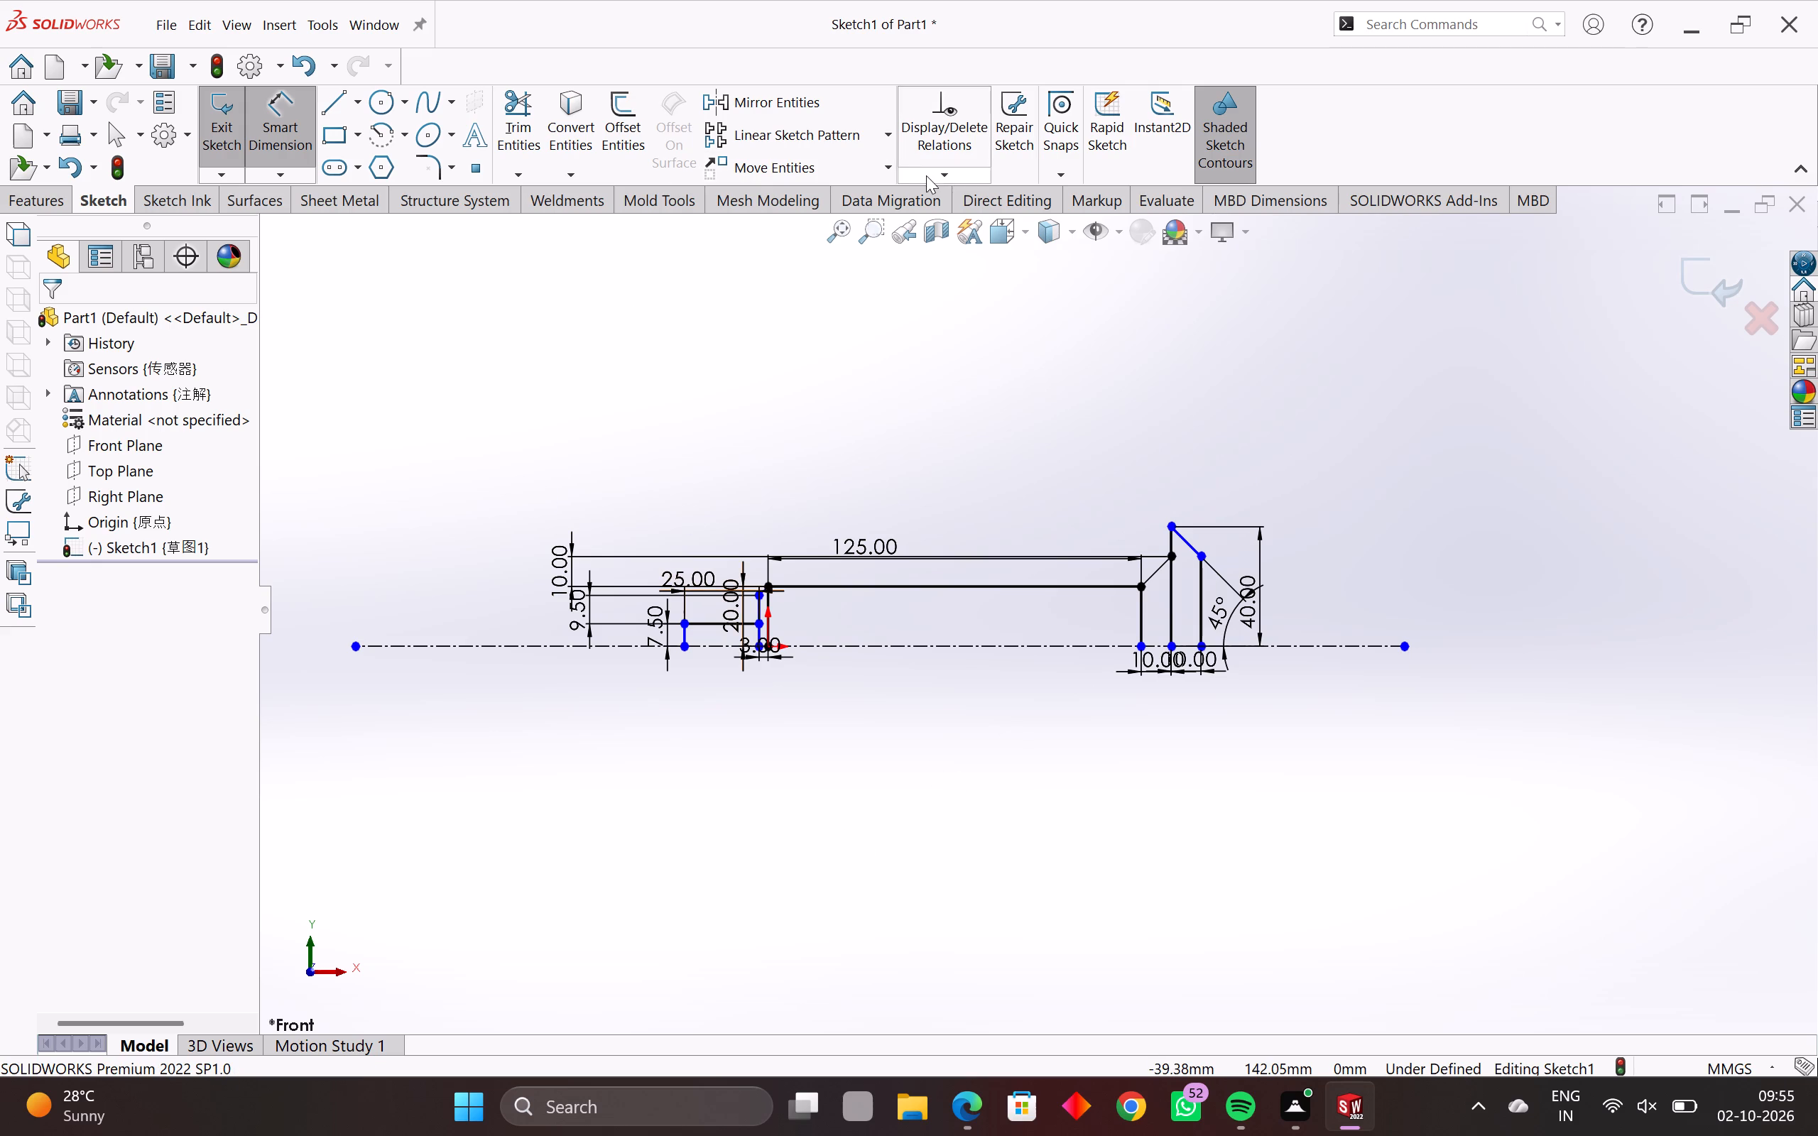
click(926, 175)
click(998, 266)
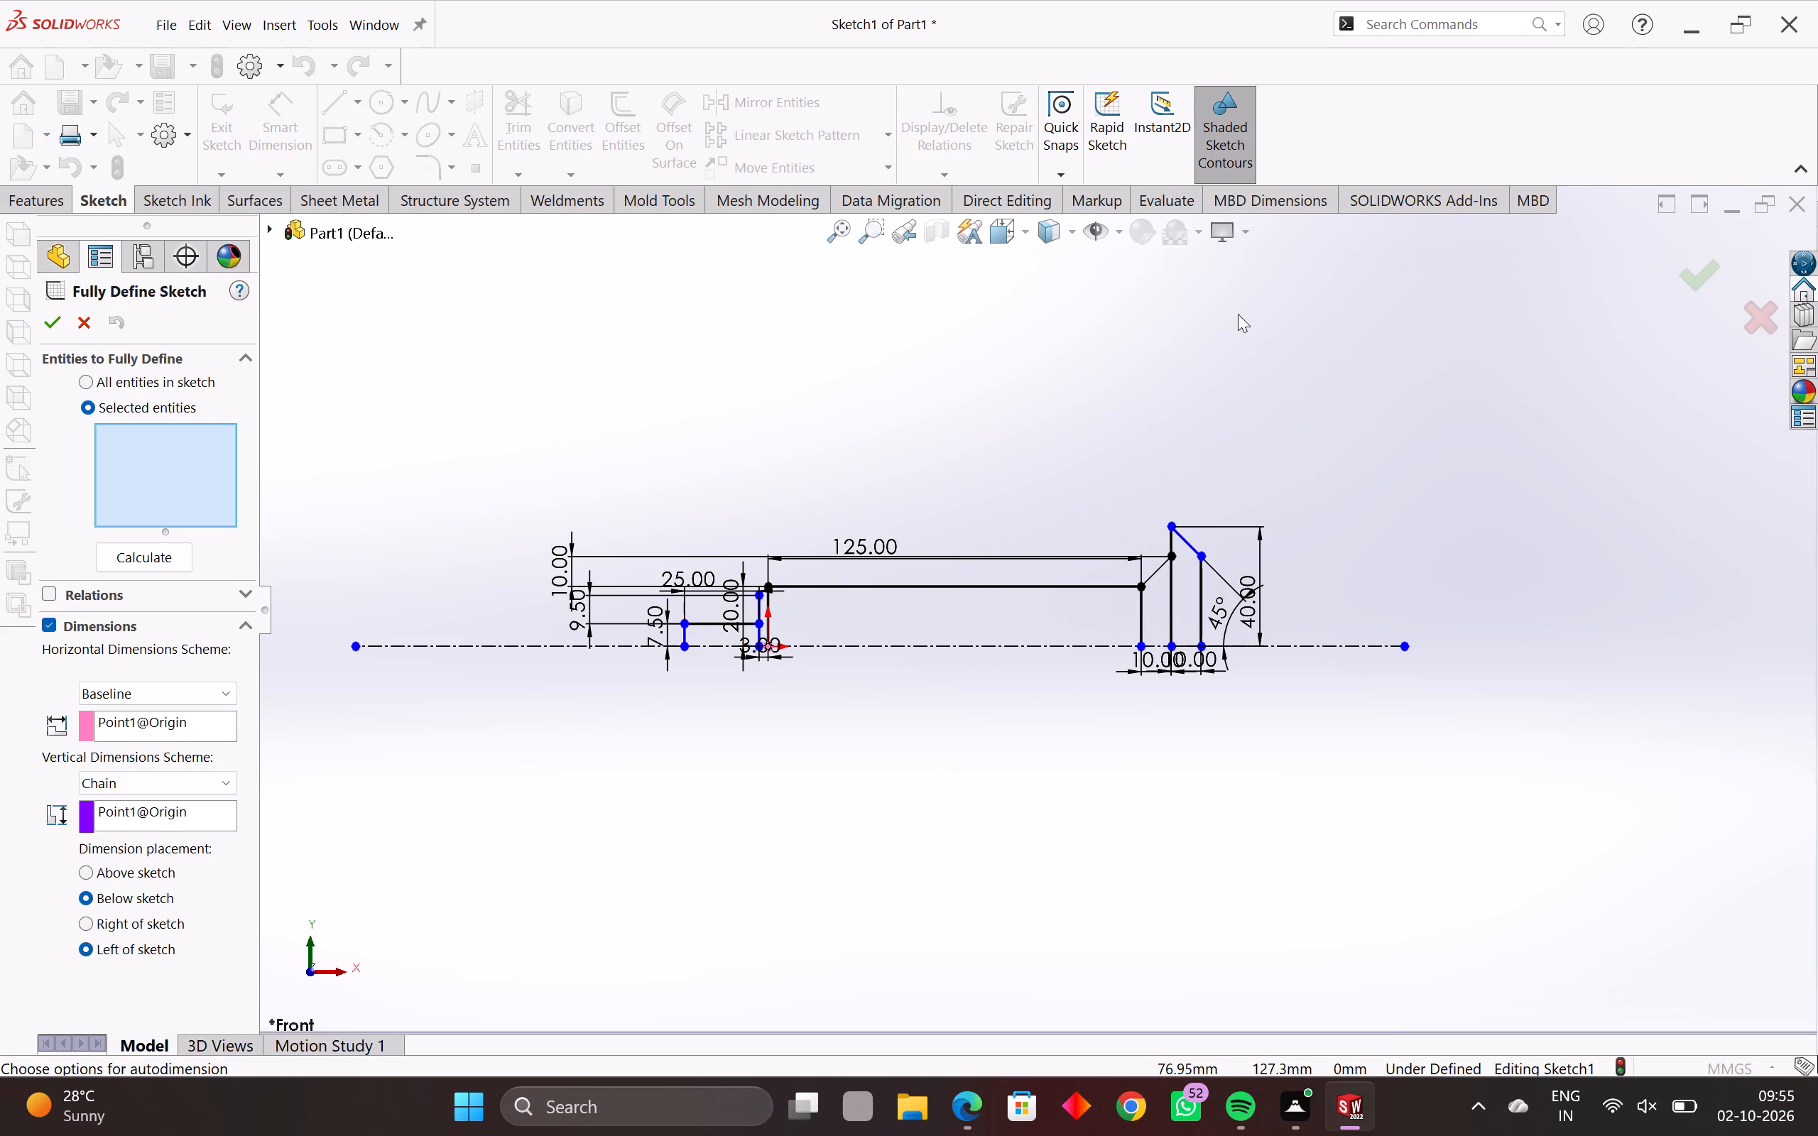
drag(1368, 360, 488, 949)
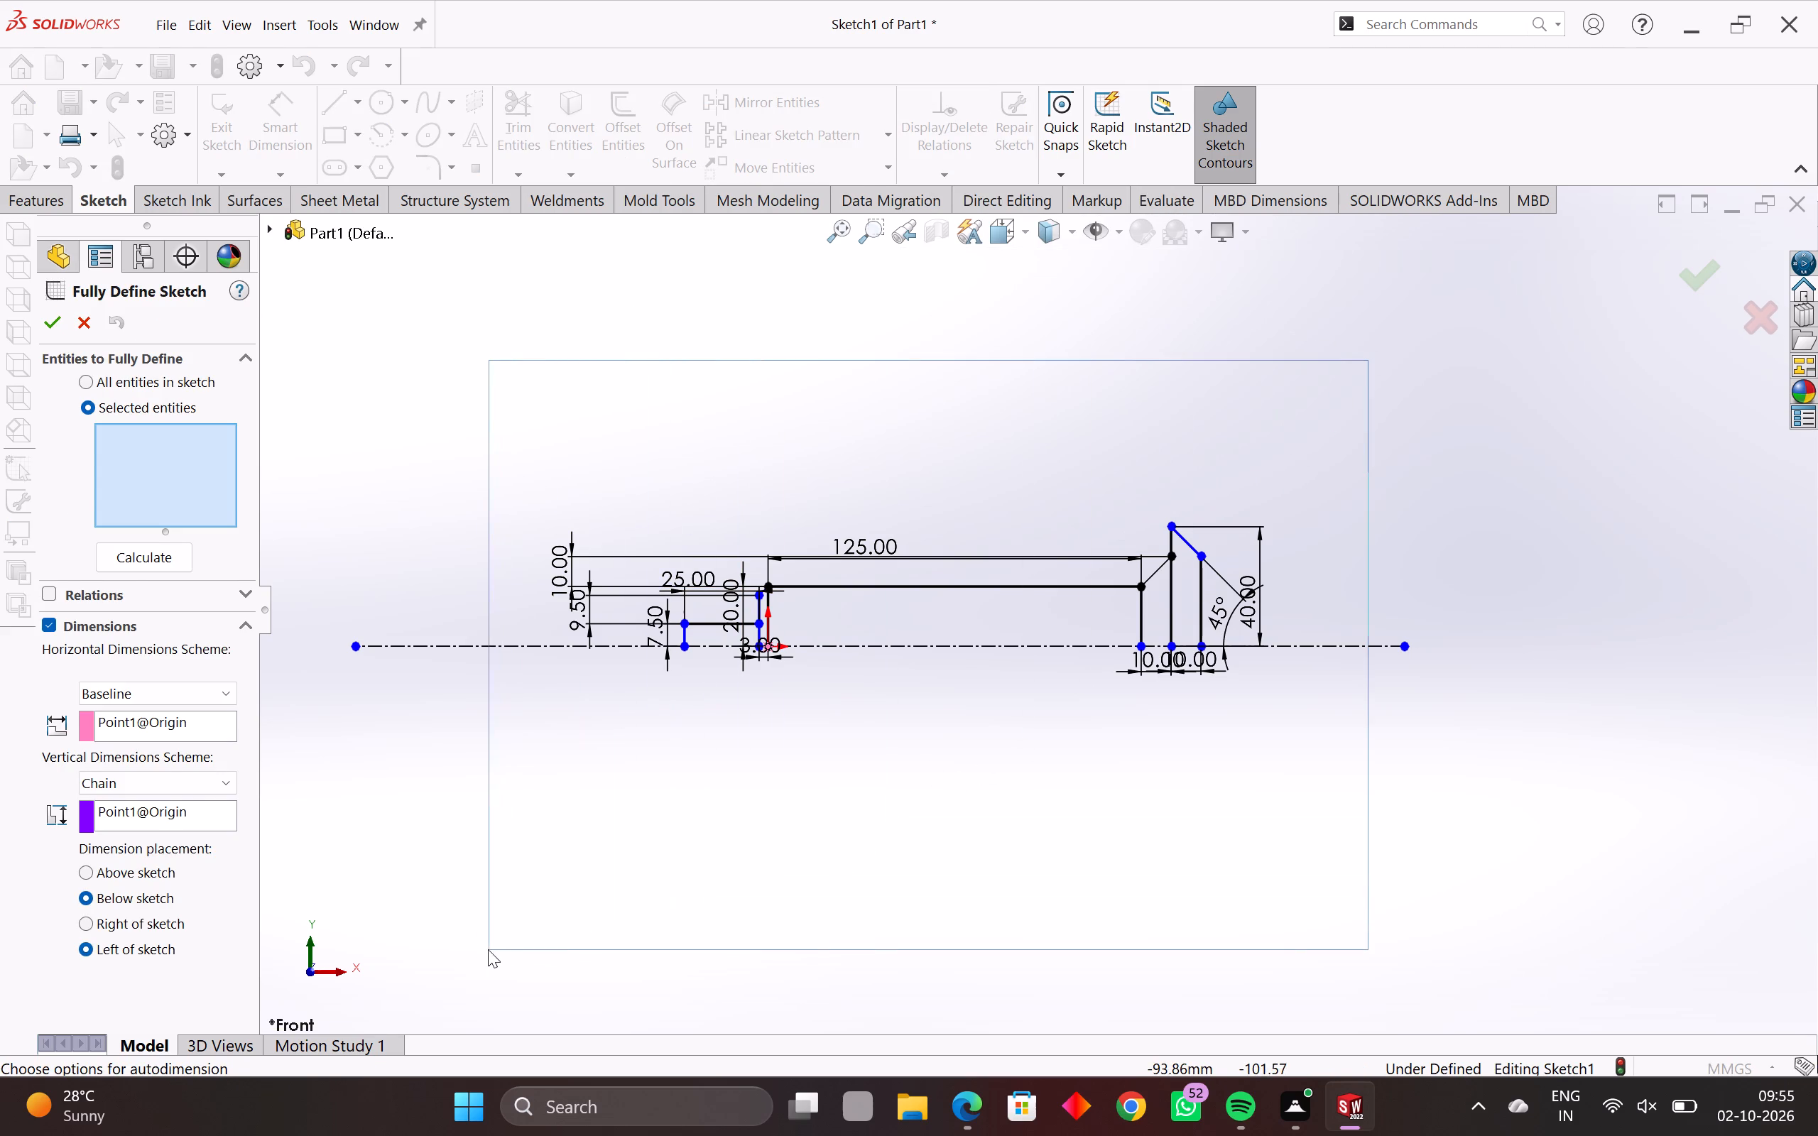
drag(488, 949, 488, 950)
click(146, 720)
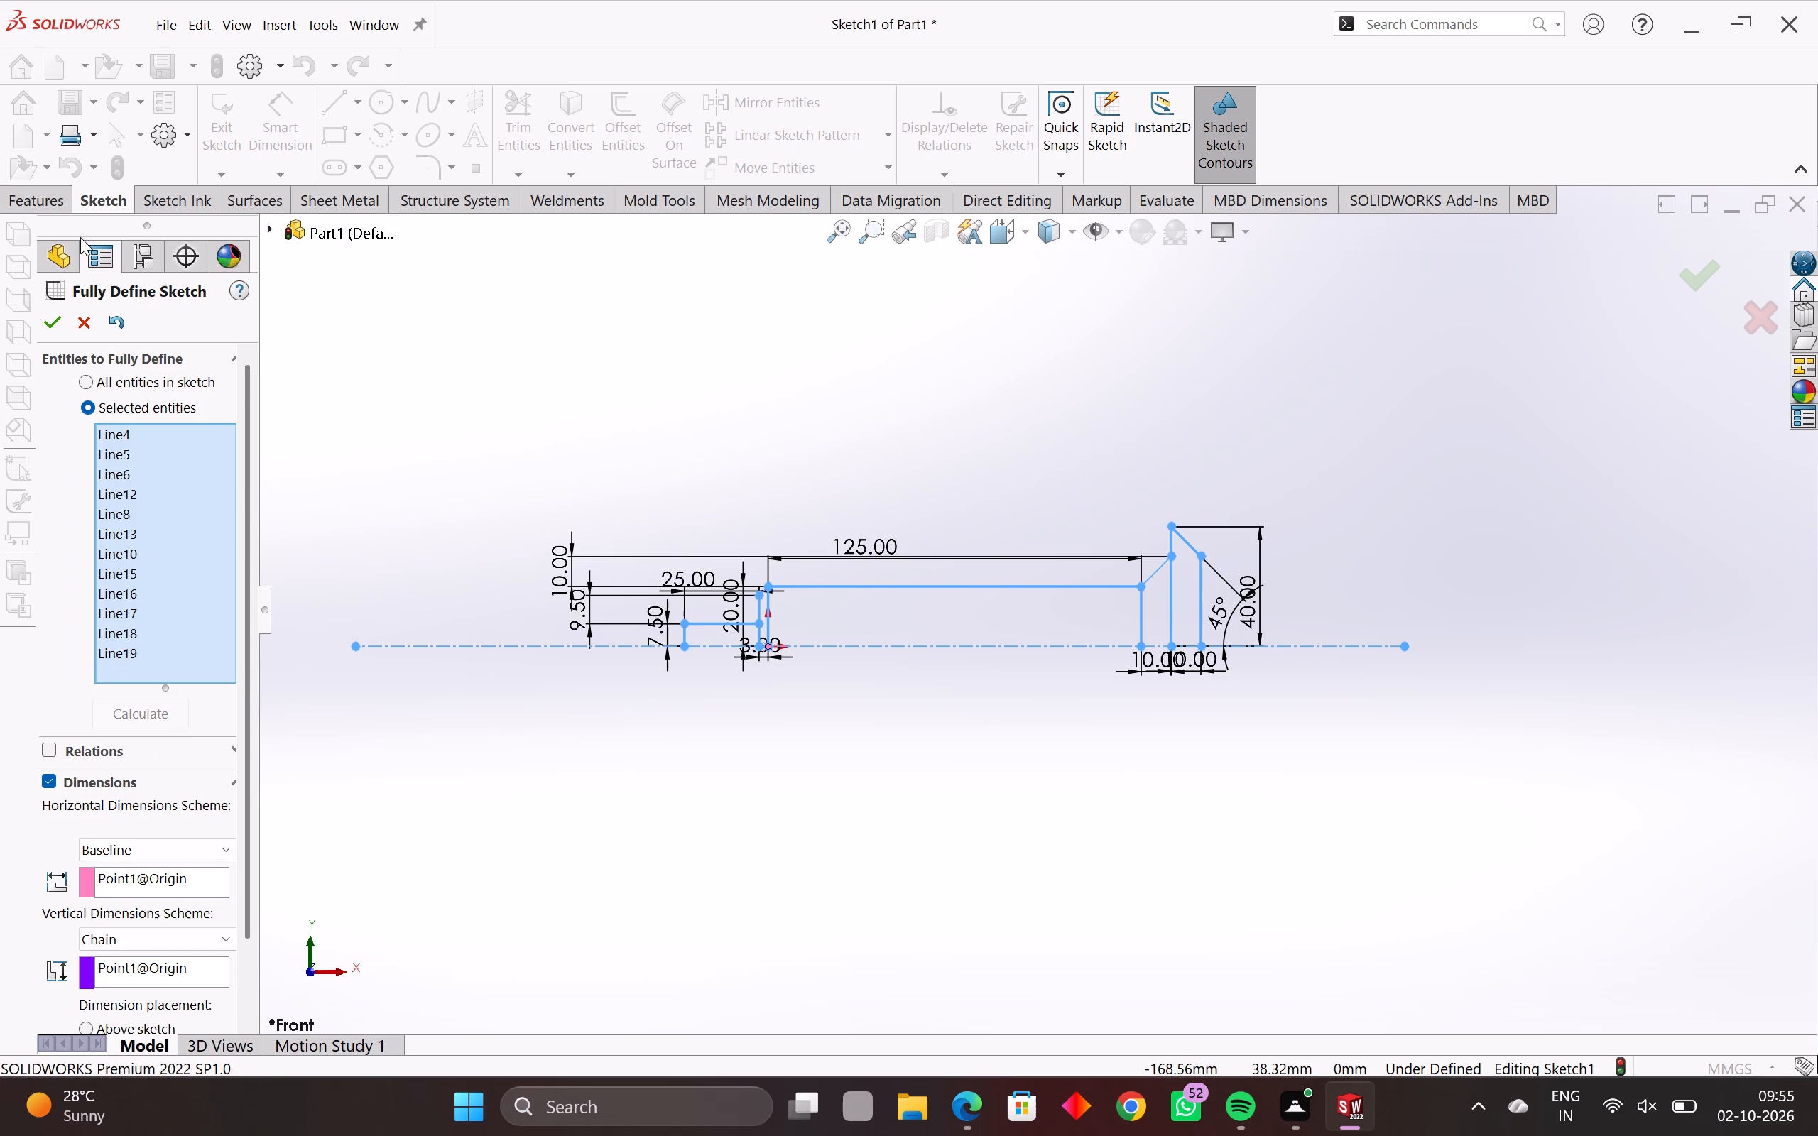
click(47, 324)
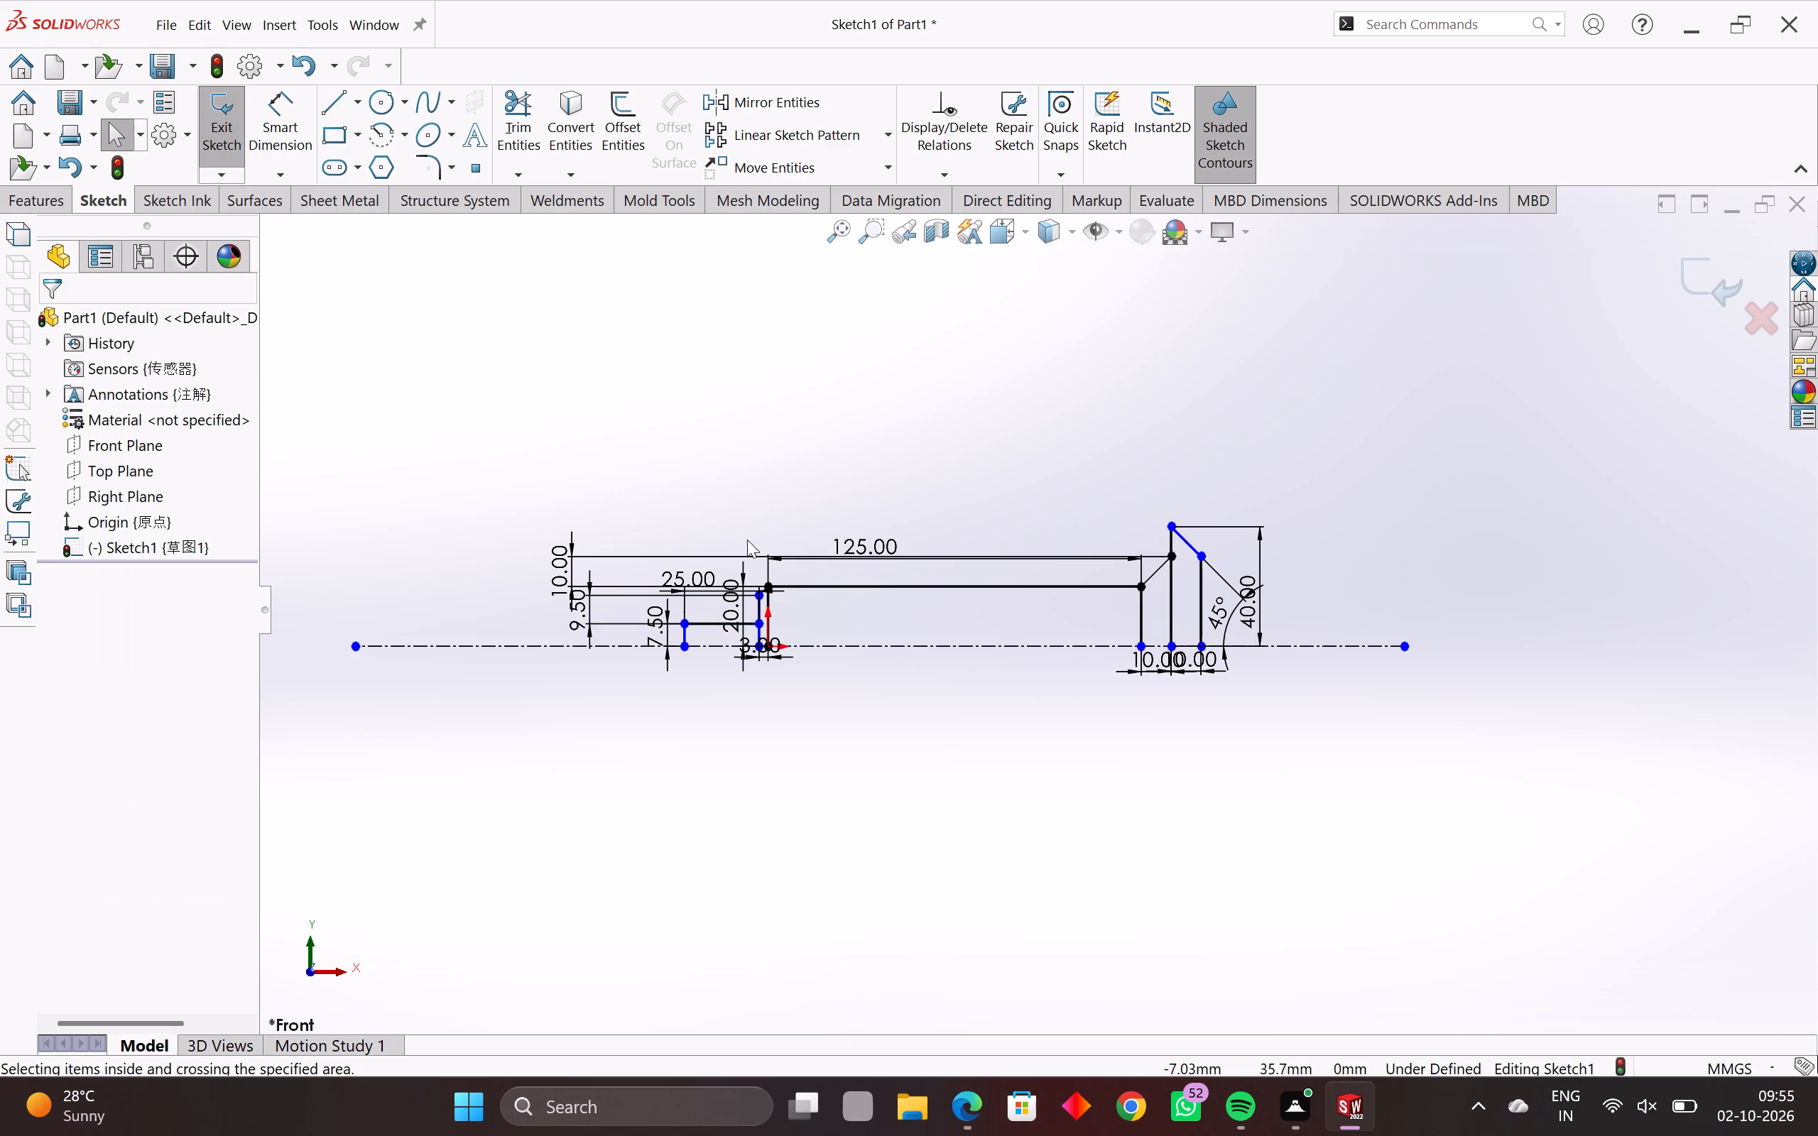
Dimension the full height of the vertical shoulder line where the 25 mm stepped end meets the small chamfer.
scroll(781, 657, up, 2)
scroll(749, 579, up, 4)
scroll(707, 608, down, 3)
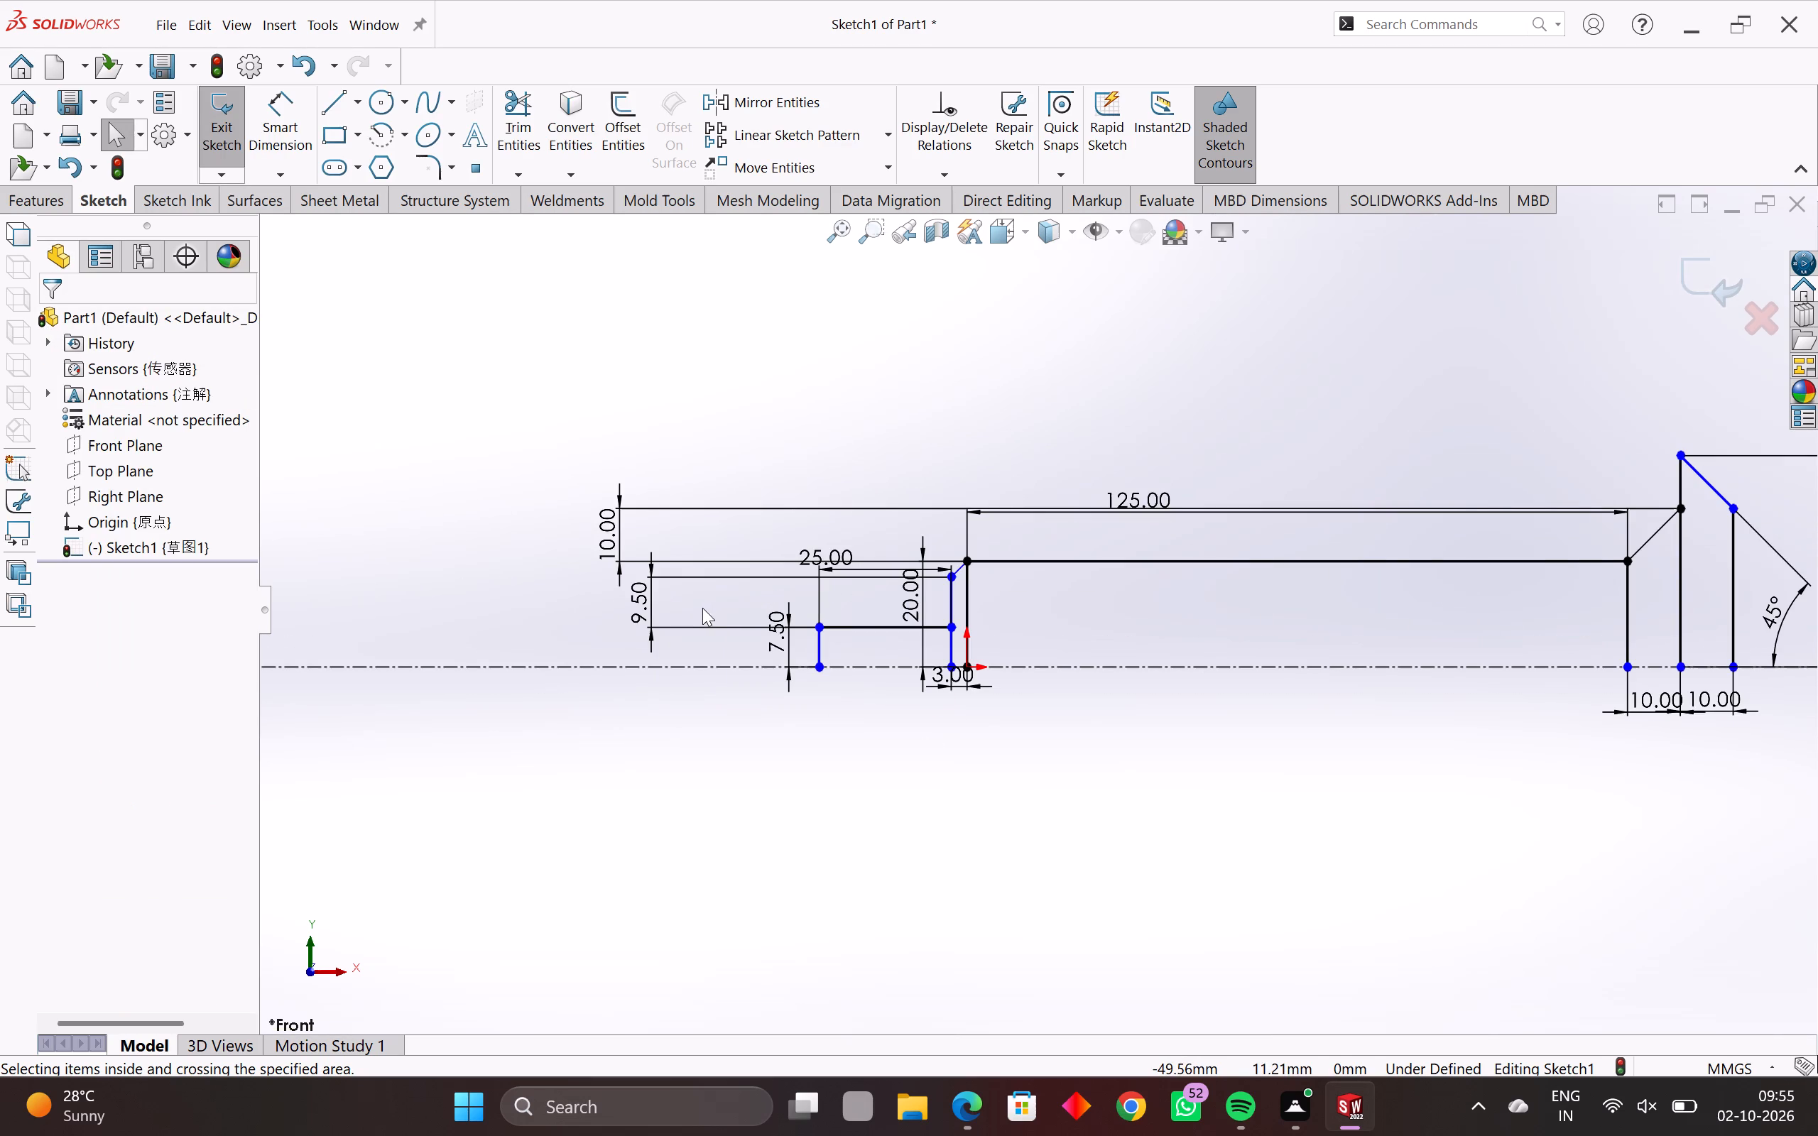
scroll(773, 658, up, 4)
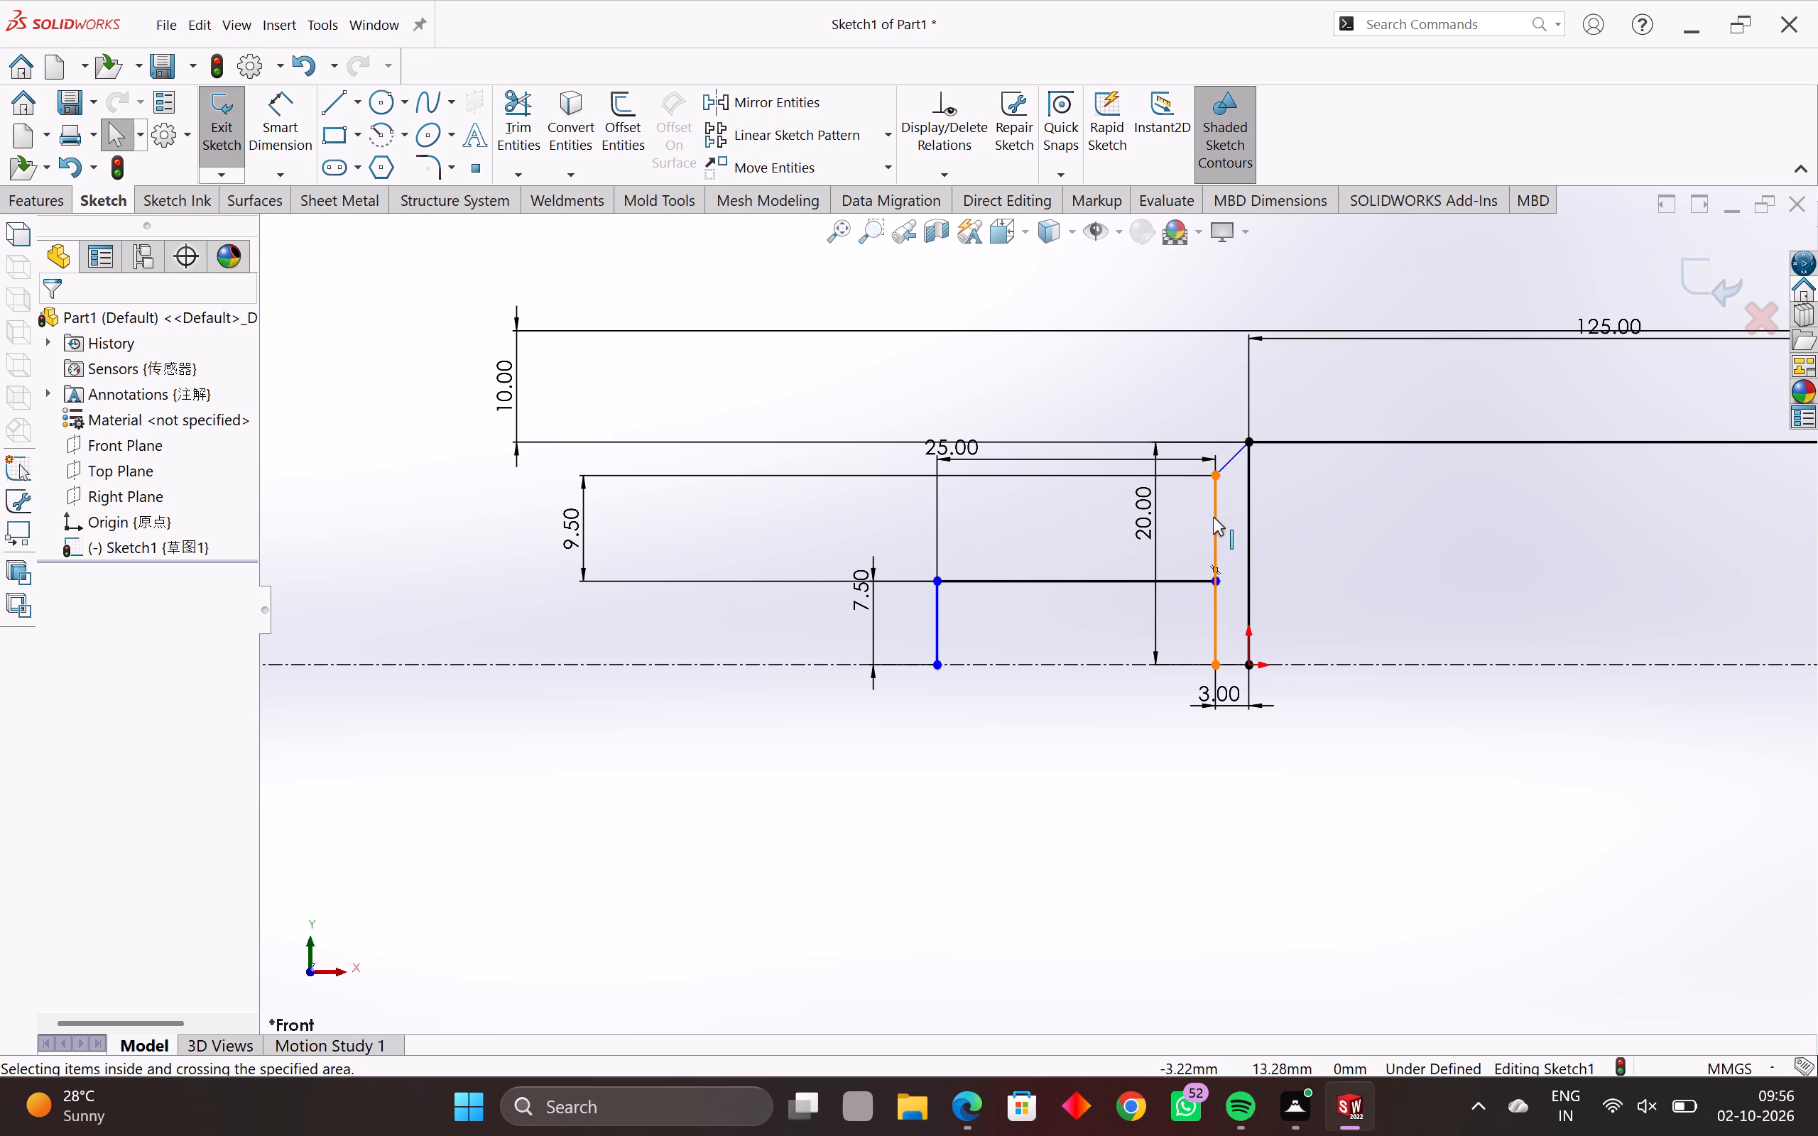
click(266, 123)
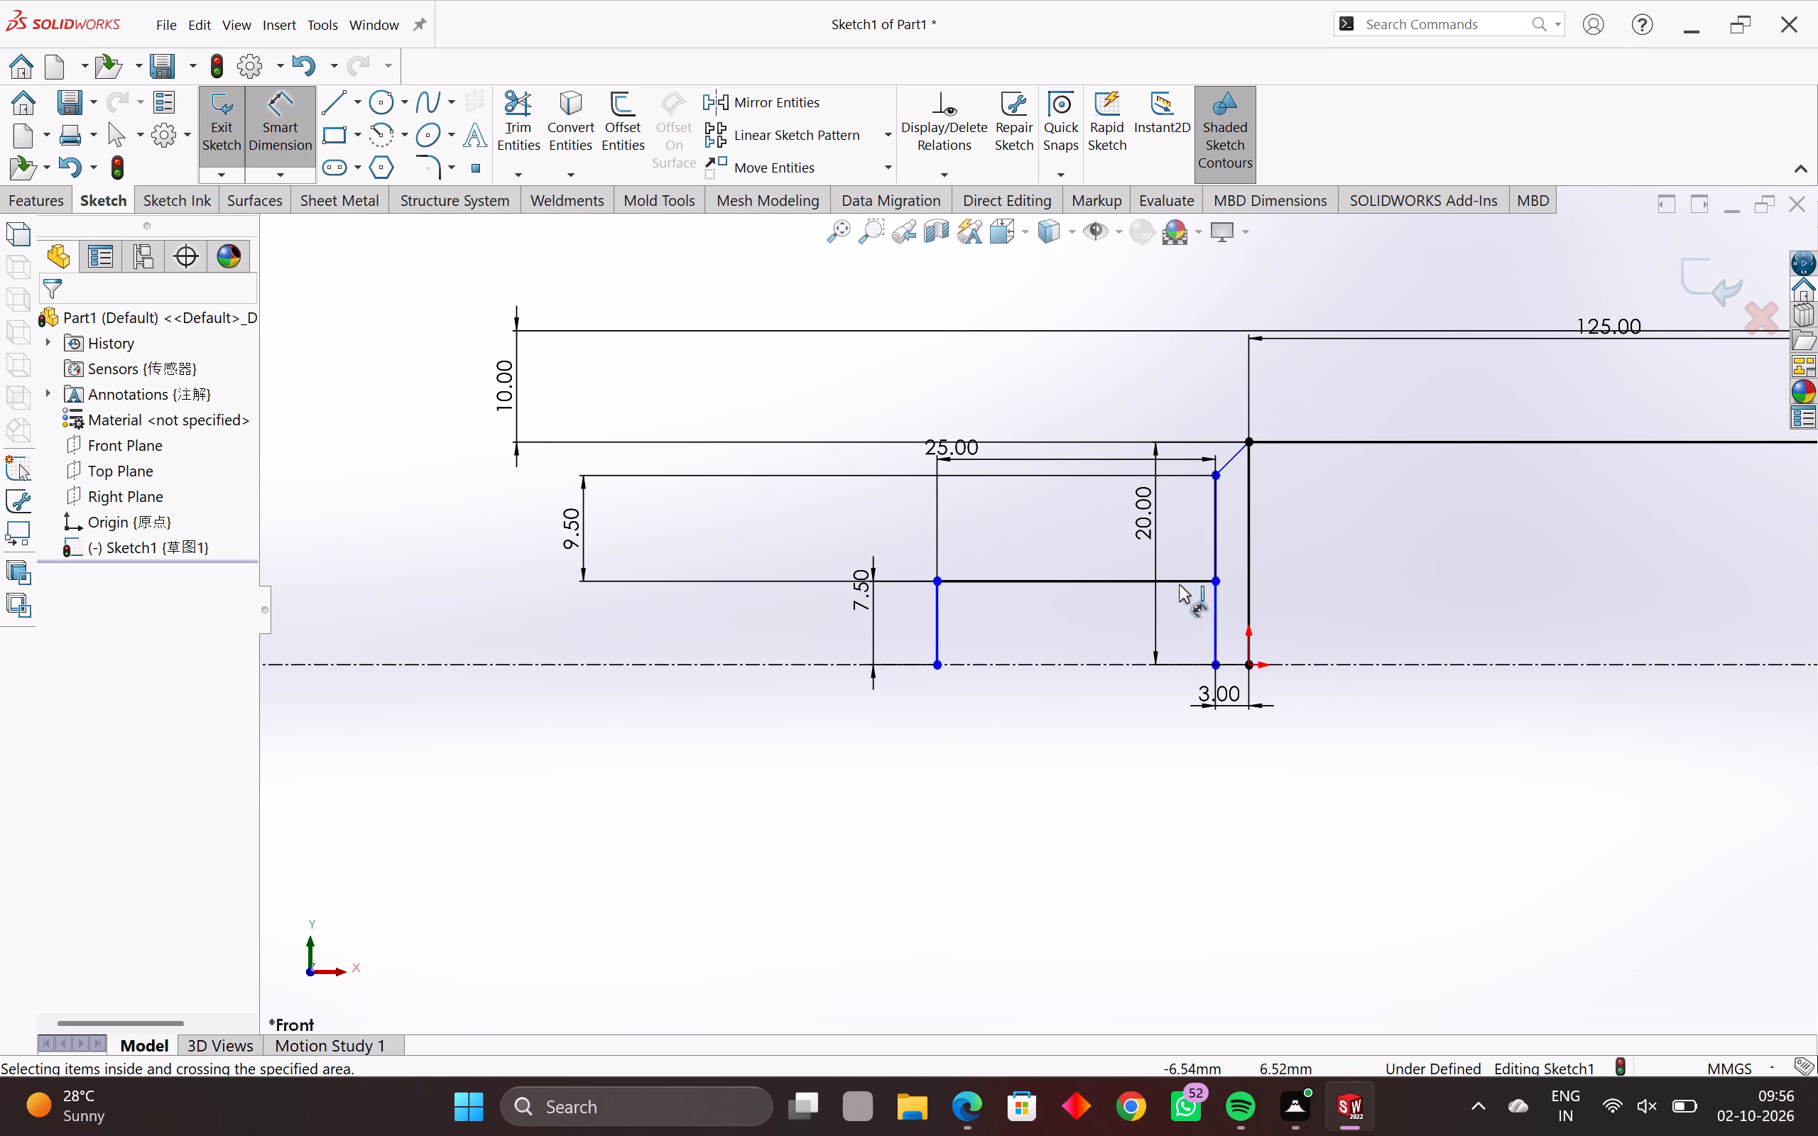
click(1218, 537)
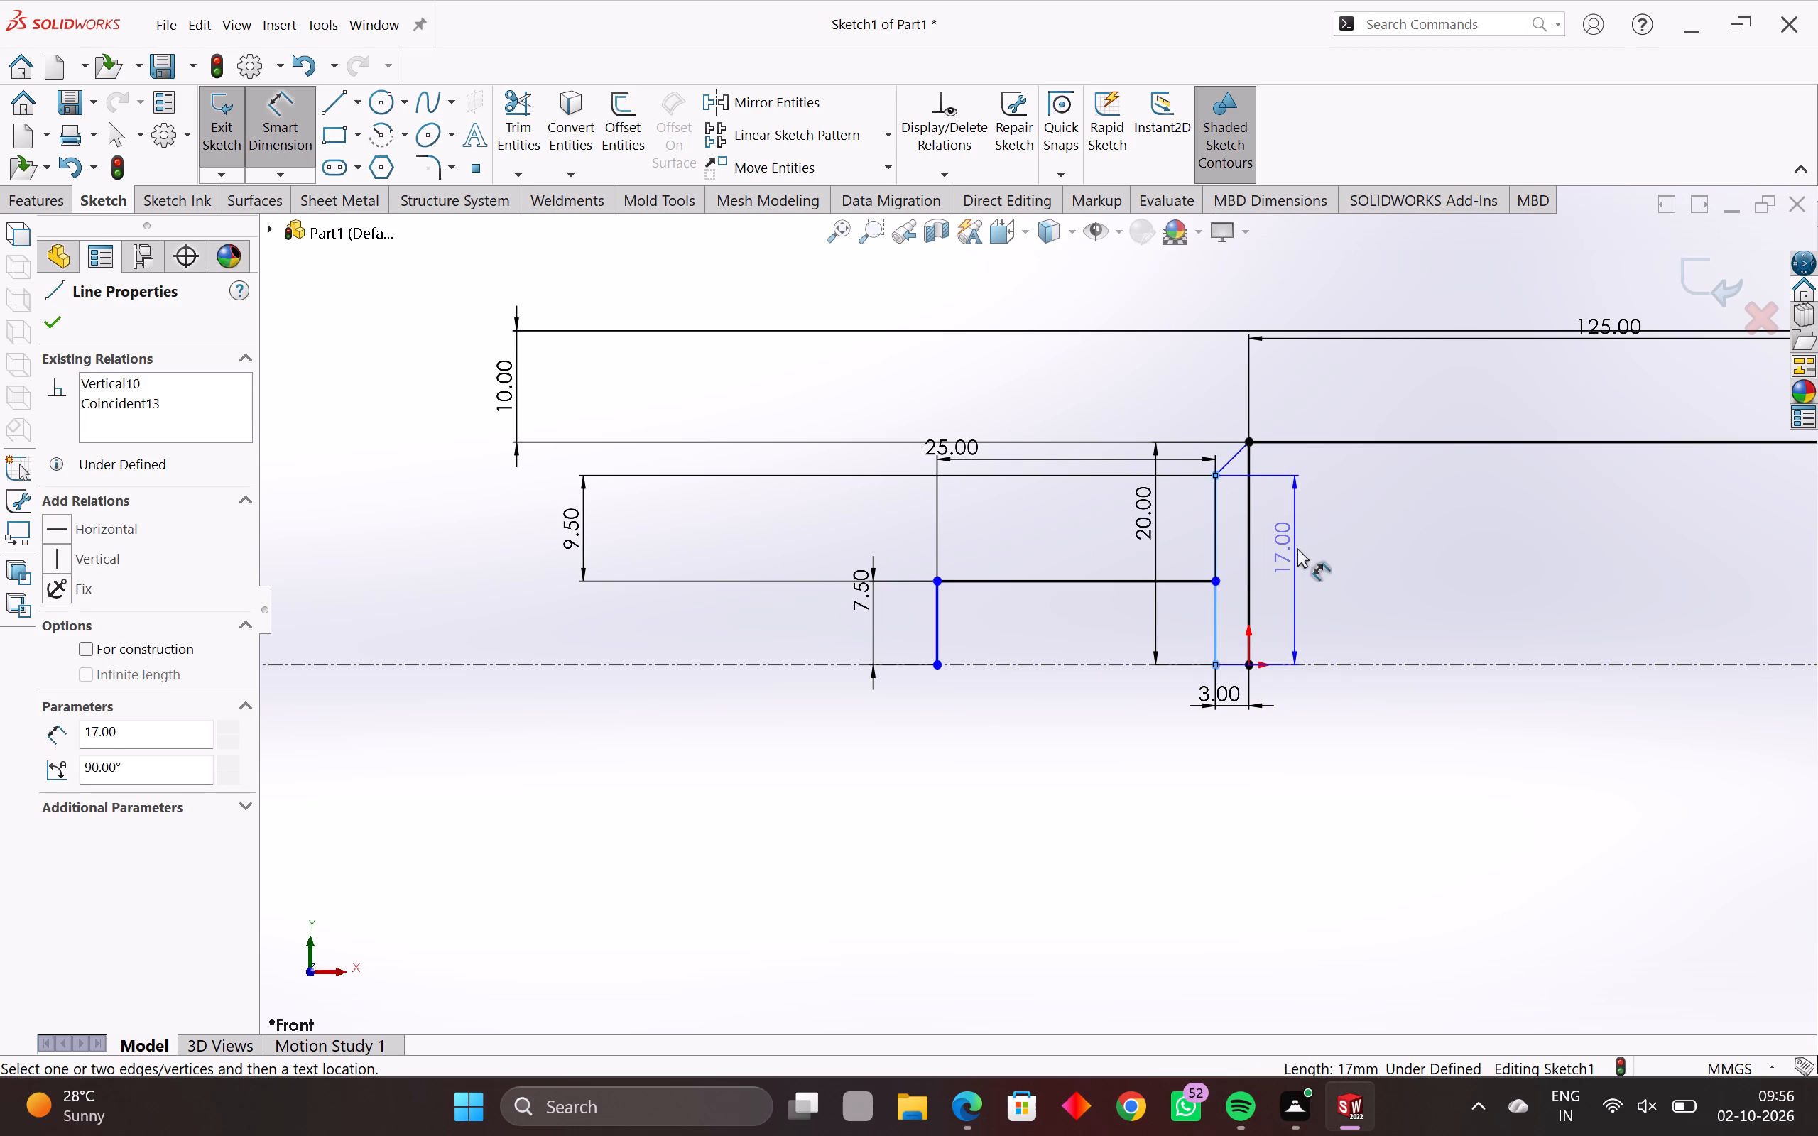
drag(1307, 582, 1307, 576)
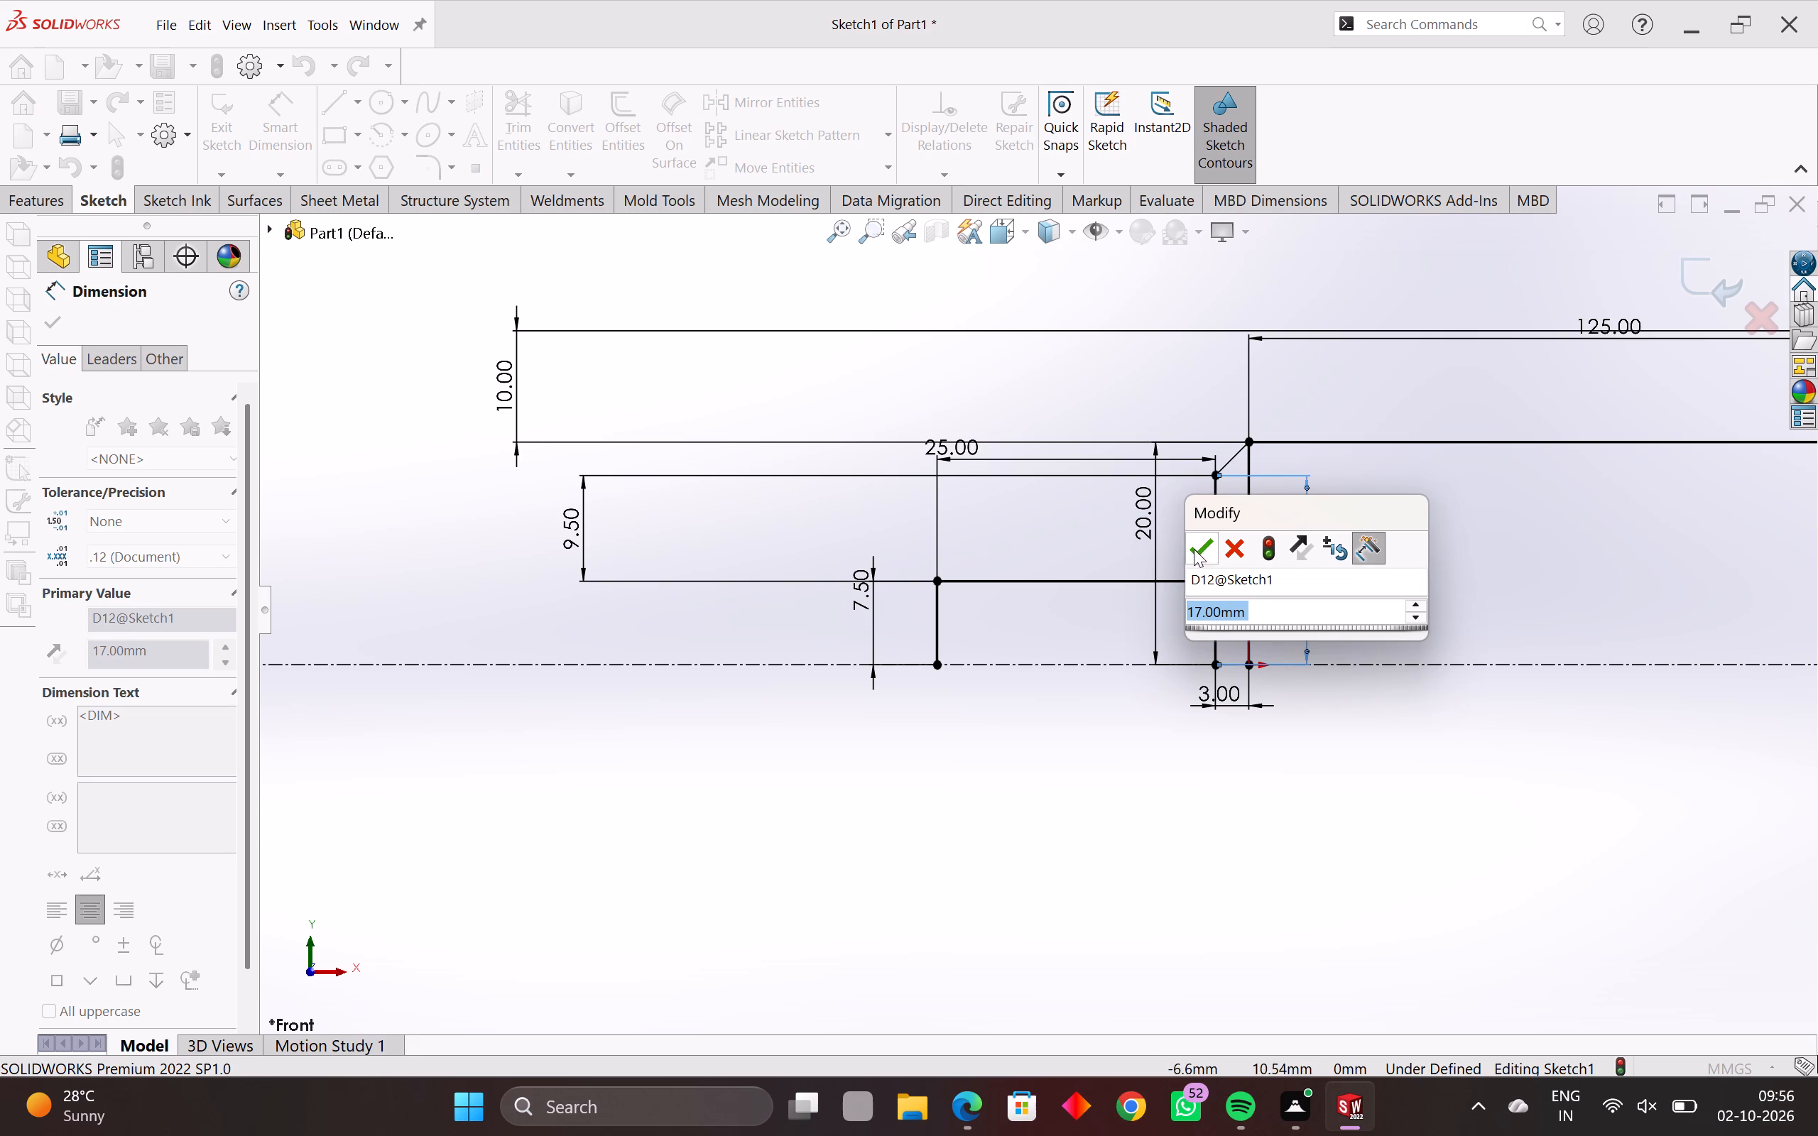
click(1202, 546)
Add a second angle dimension between the flared end's outer sloped line and the centreline, as a driven dimension.
scroll(1119, 679, down, 2)
scroll(1434, 760, down, 3)
scroll(1503, 672, down, 2)
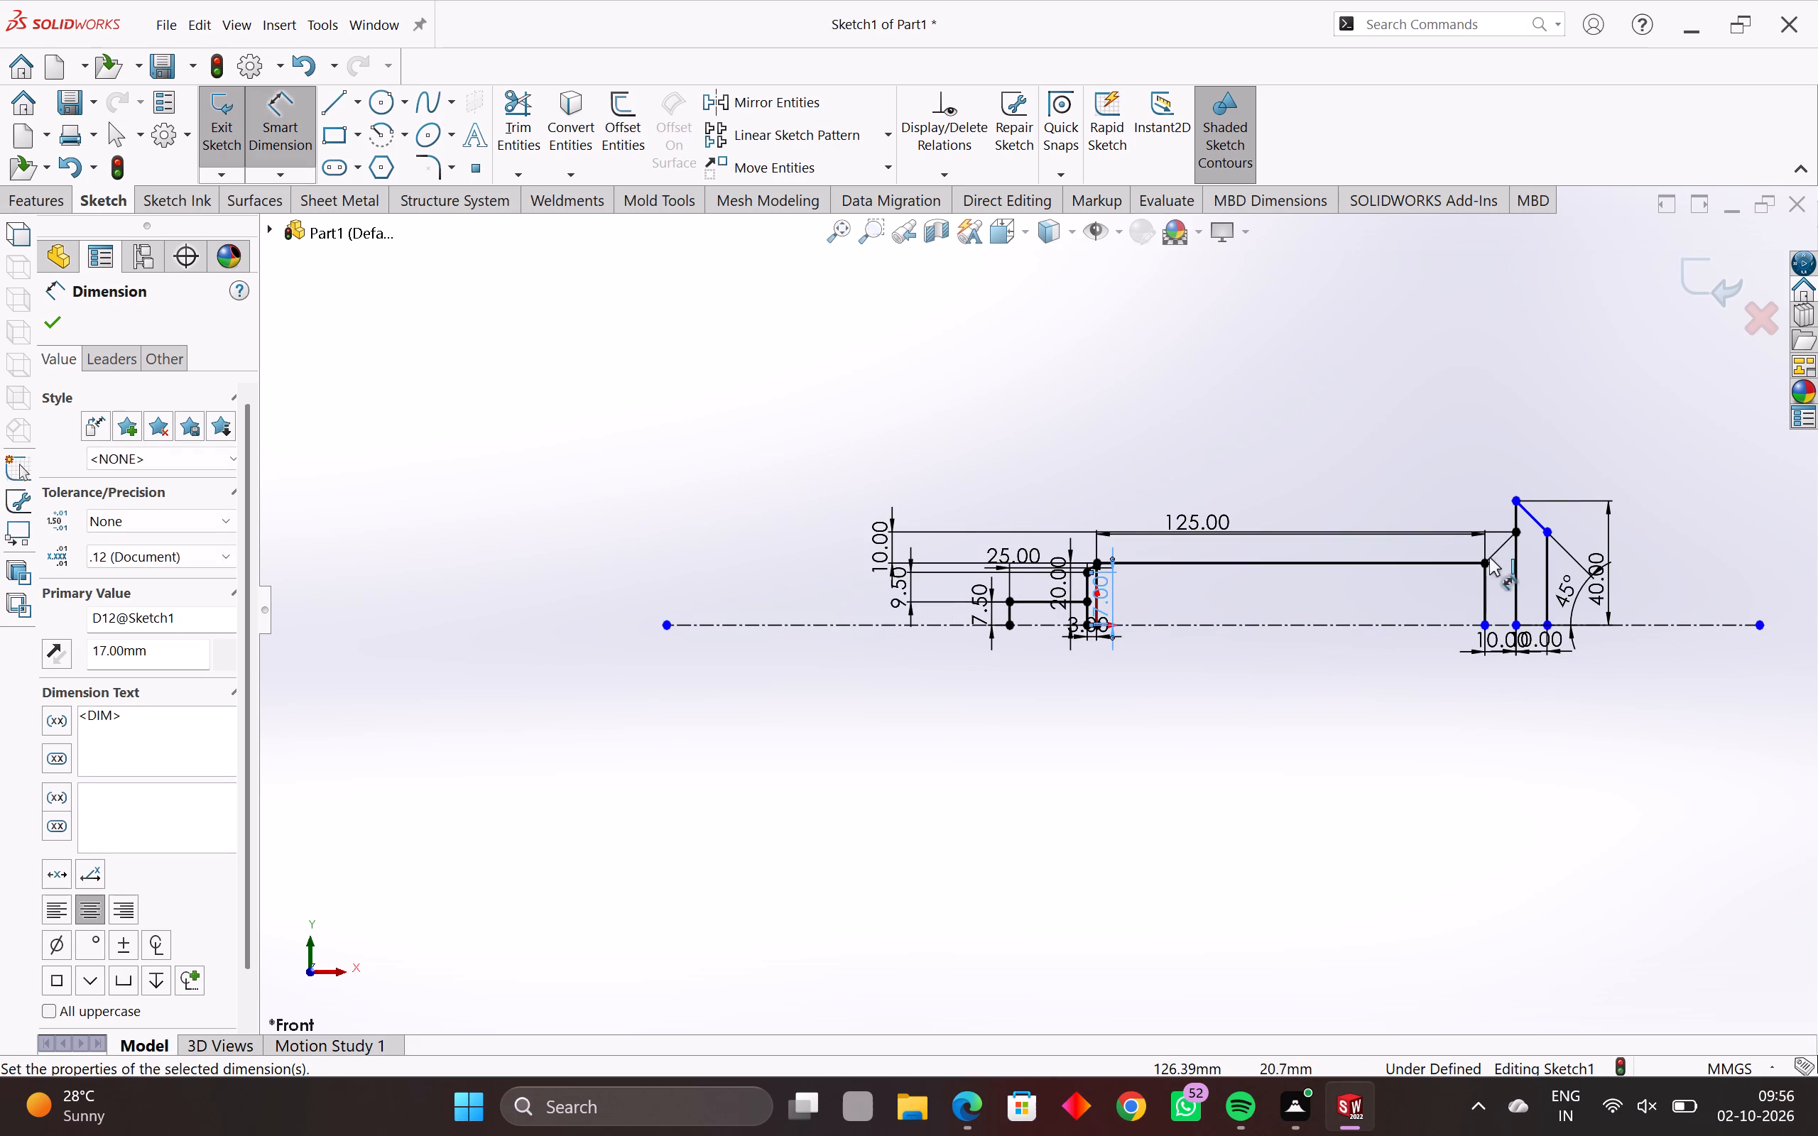
scroll(1515, 553, up, 3)
scroll(1456, 671, up, 3)
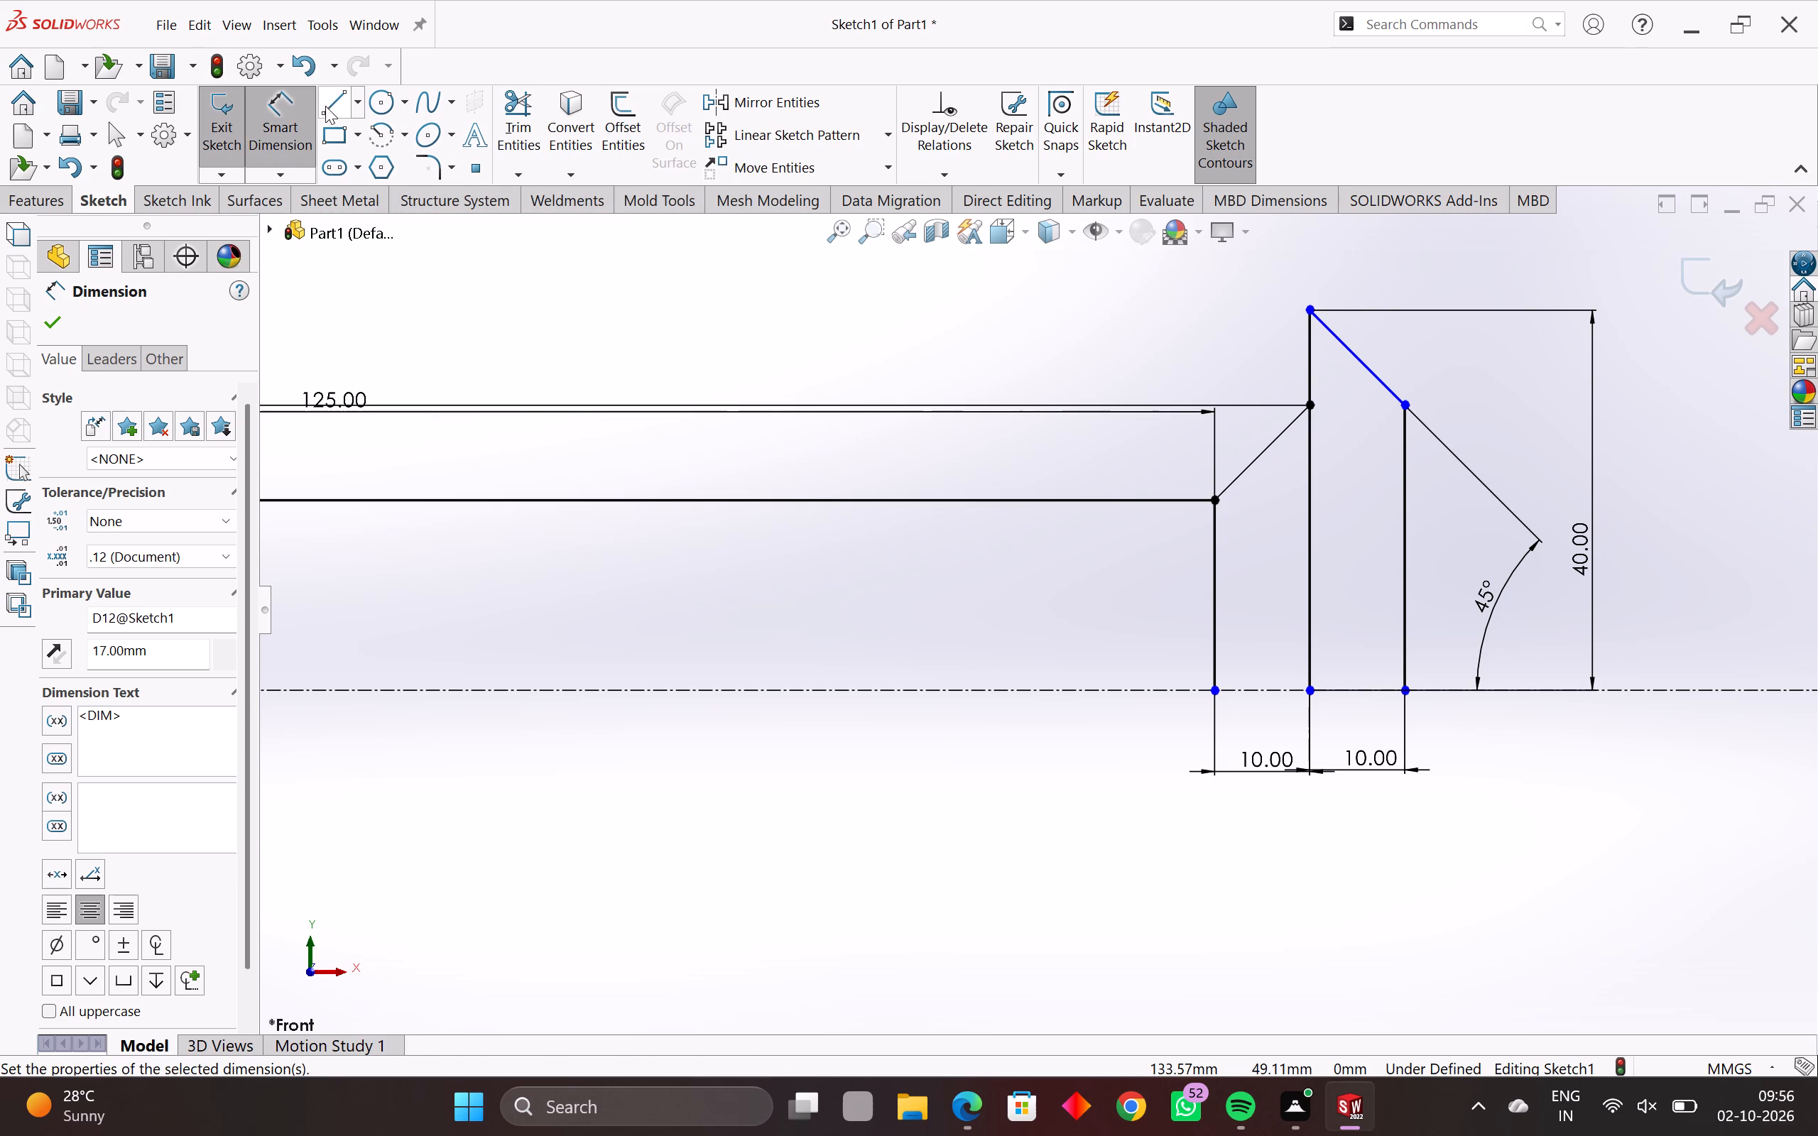
click(1360, 357)
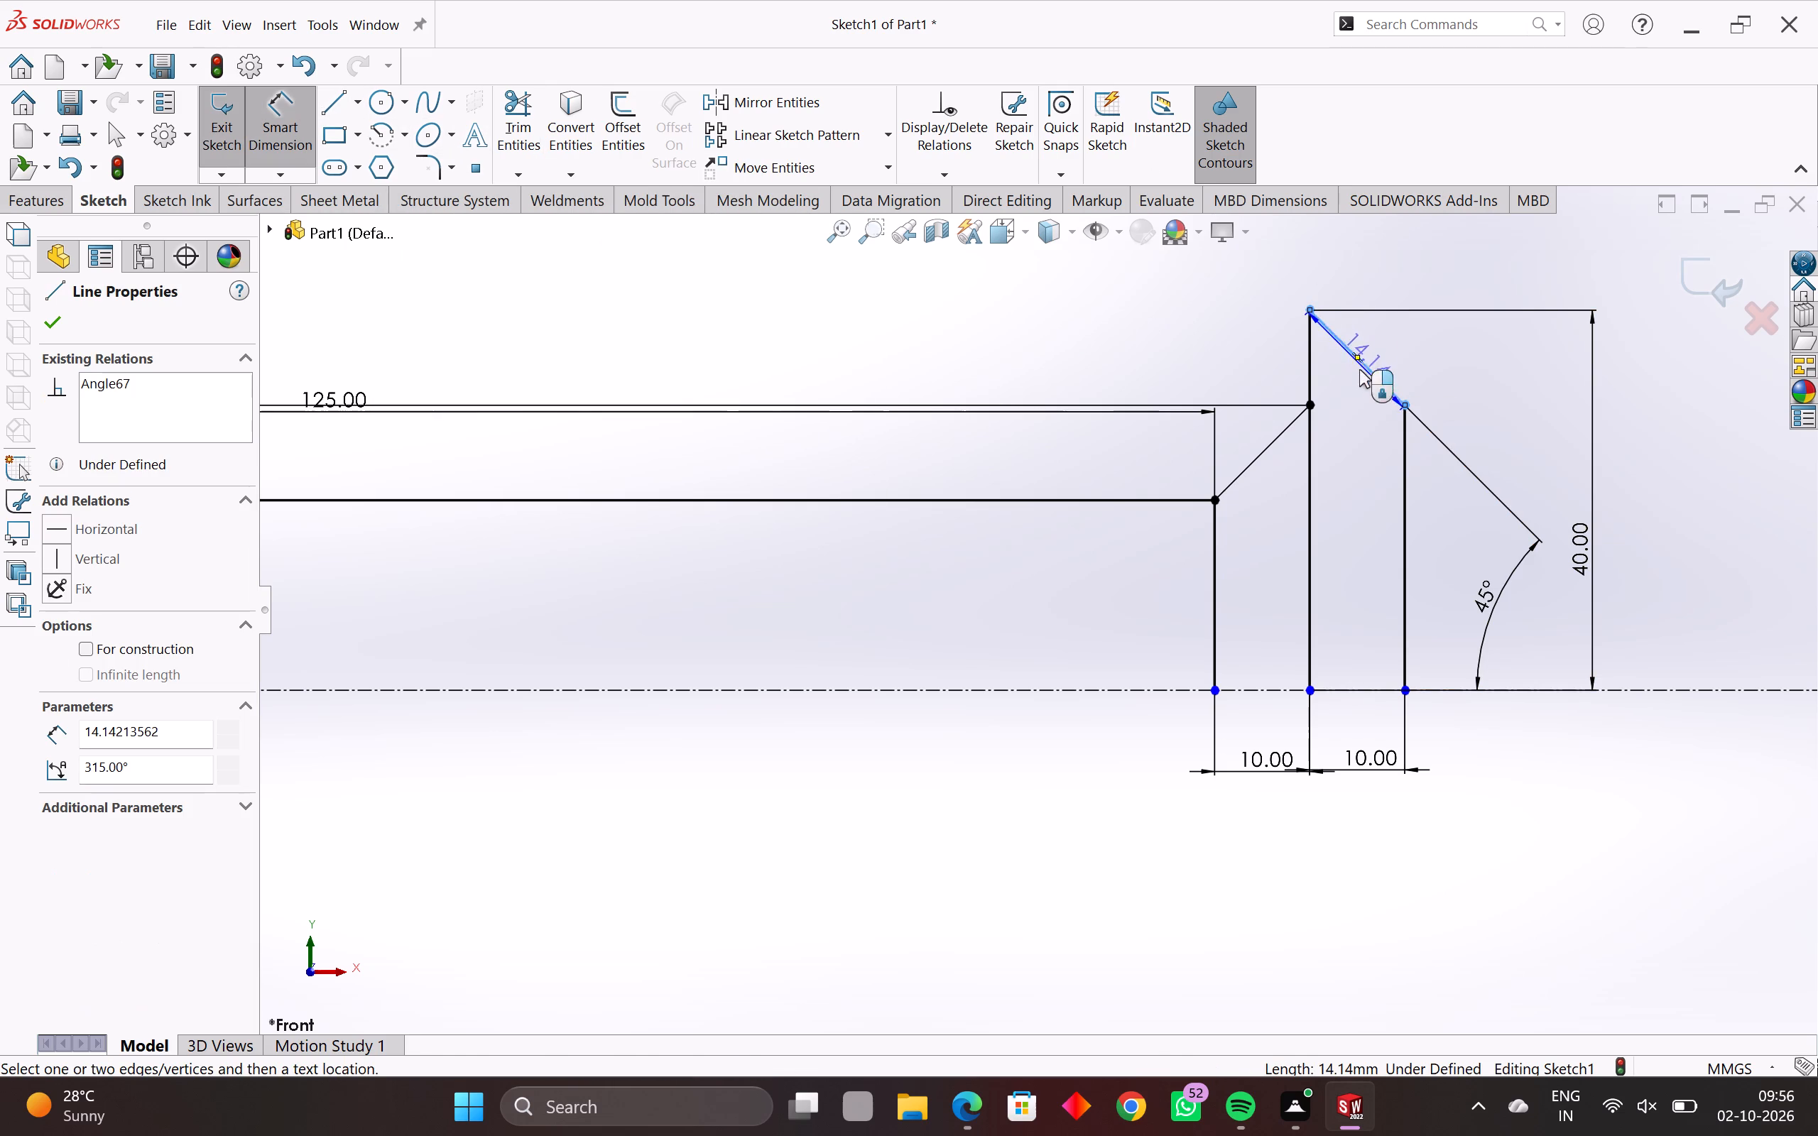
click(1329, 687)
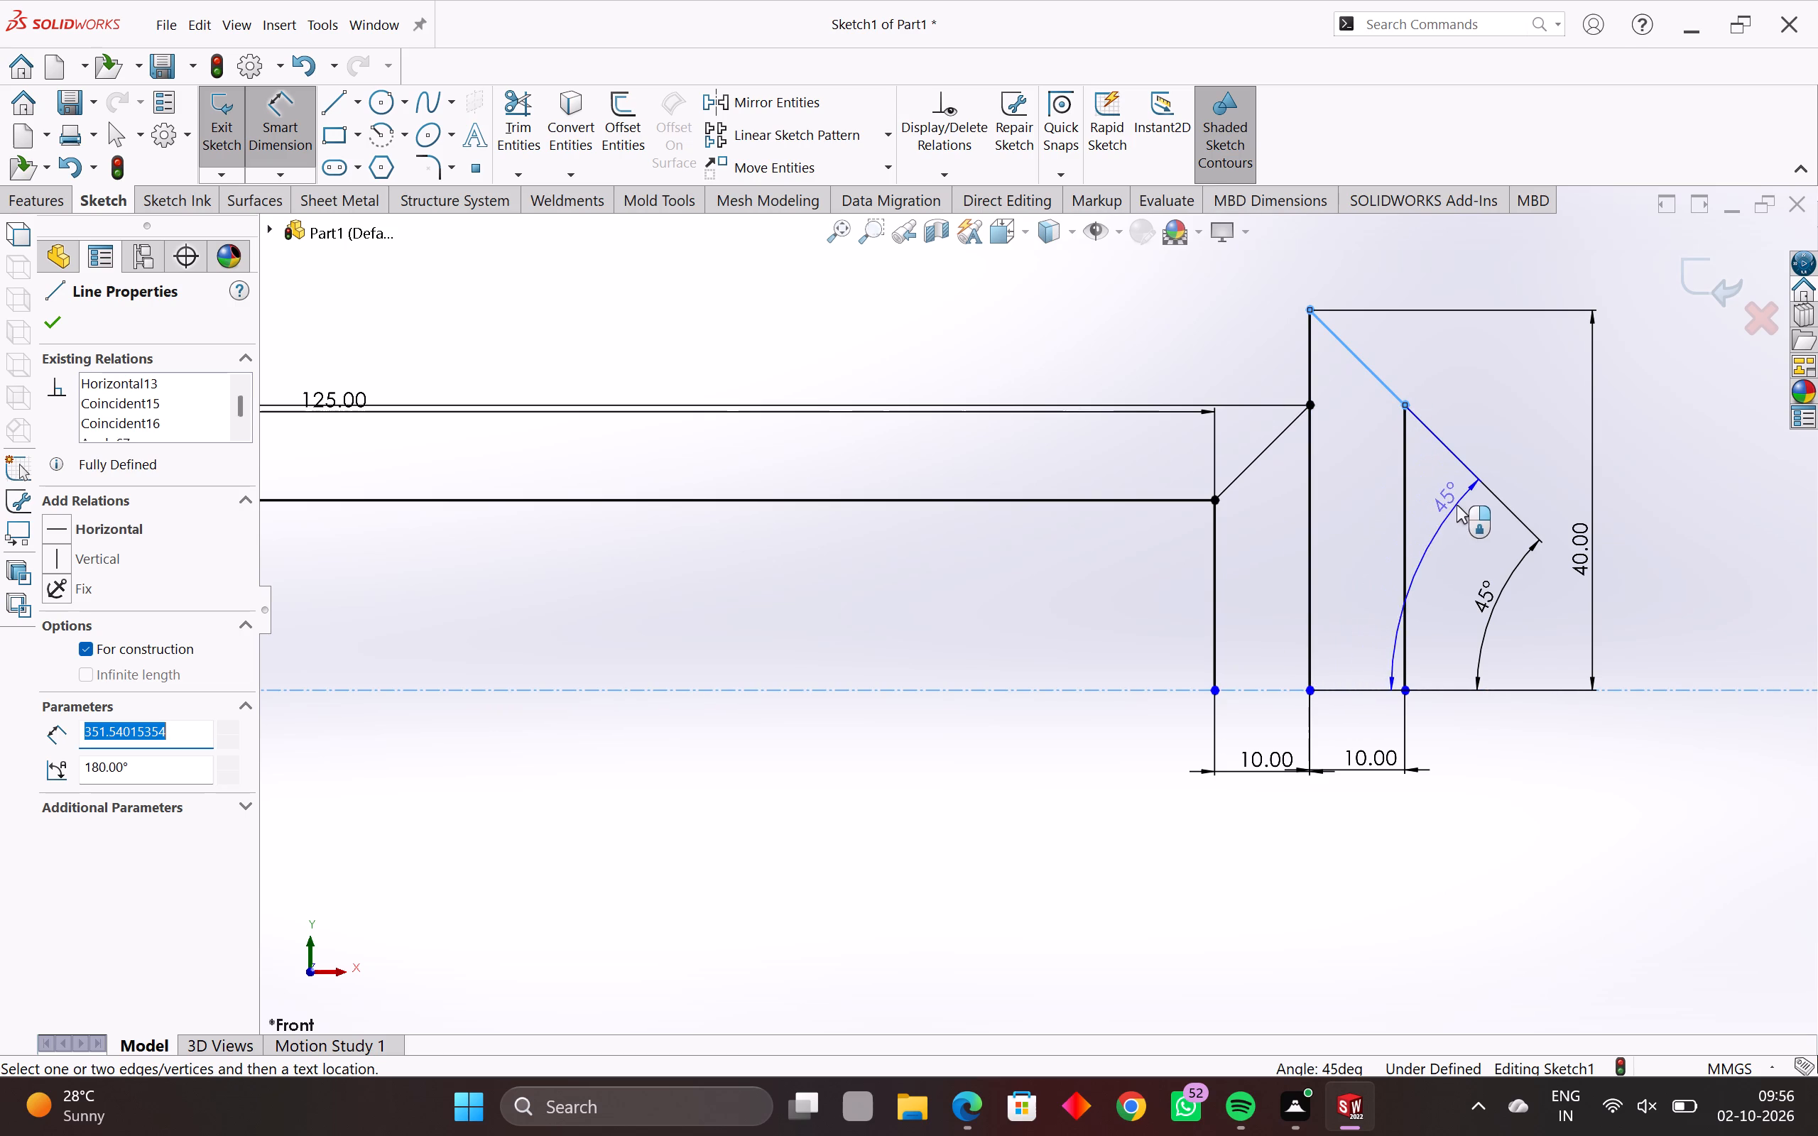
click(1447, 541)
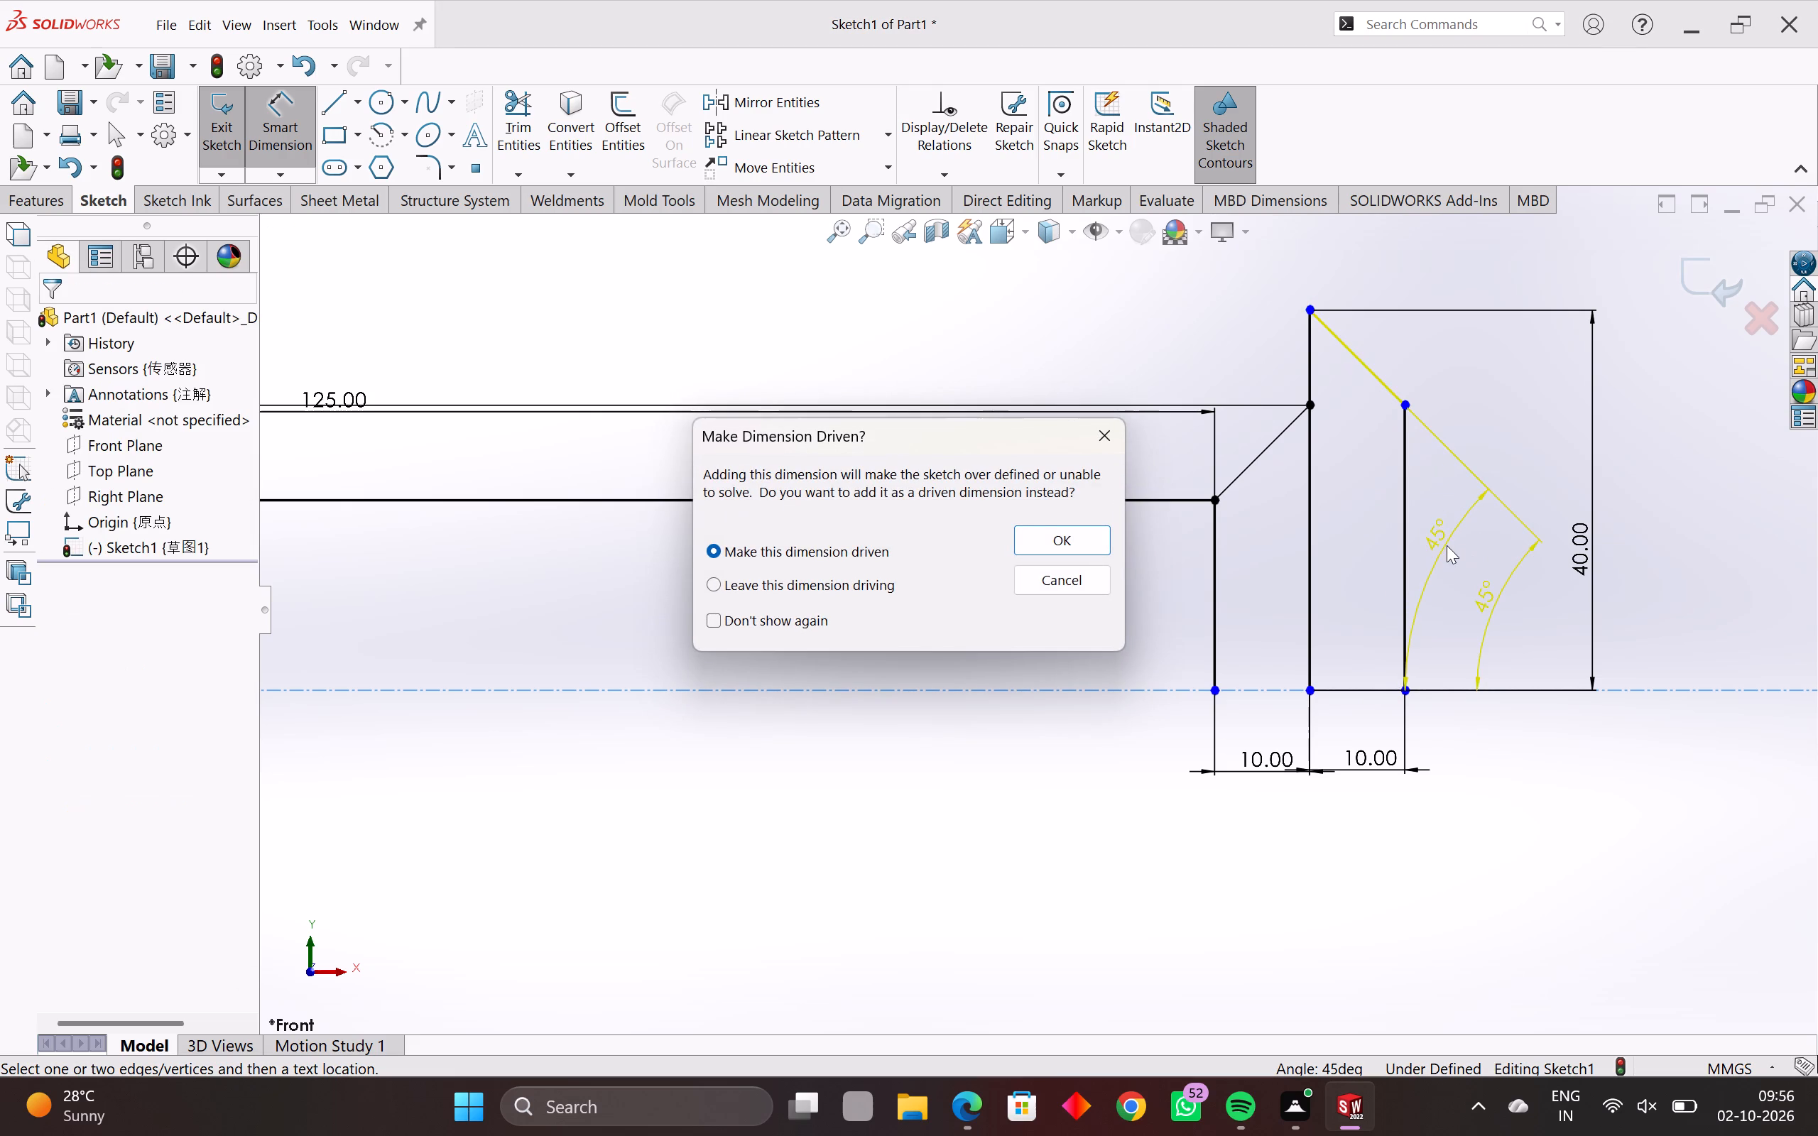
click(1062, 545)
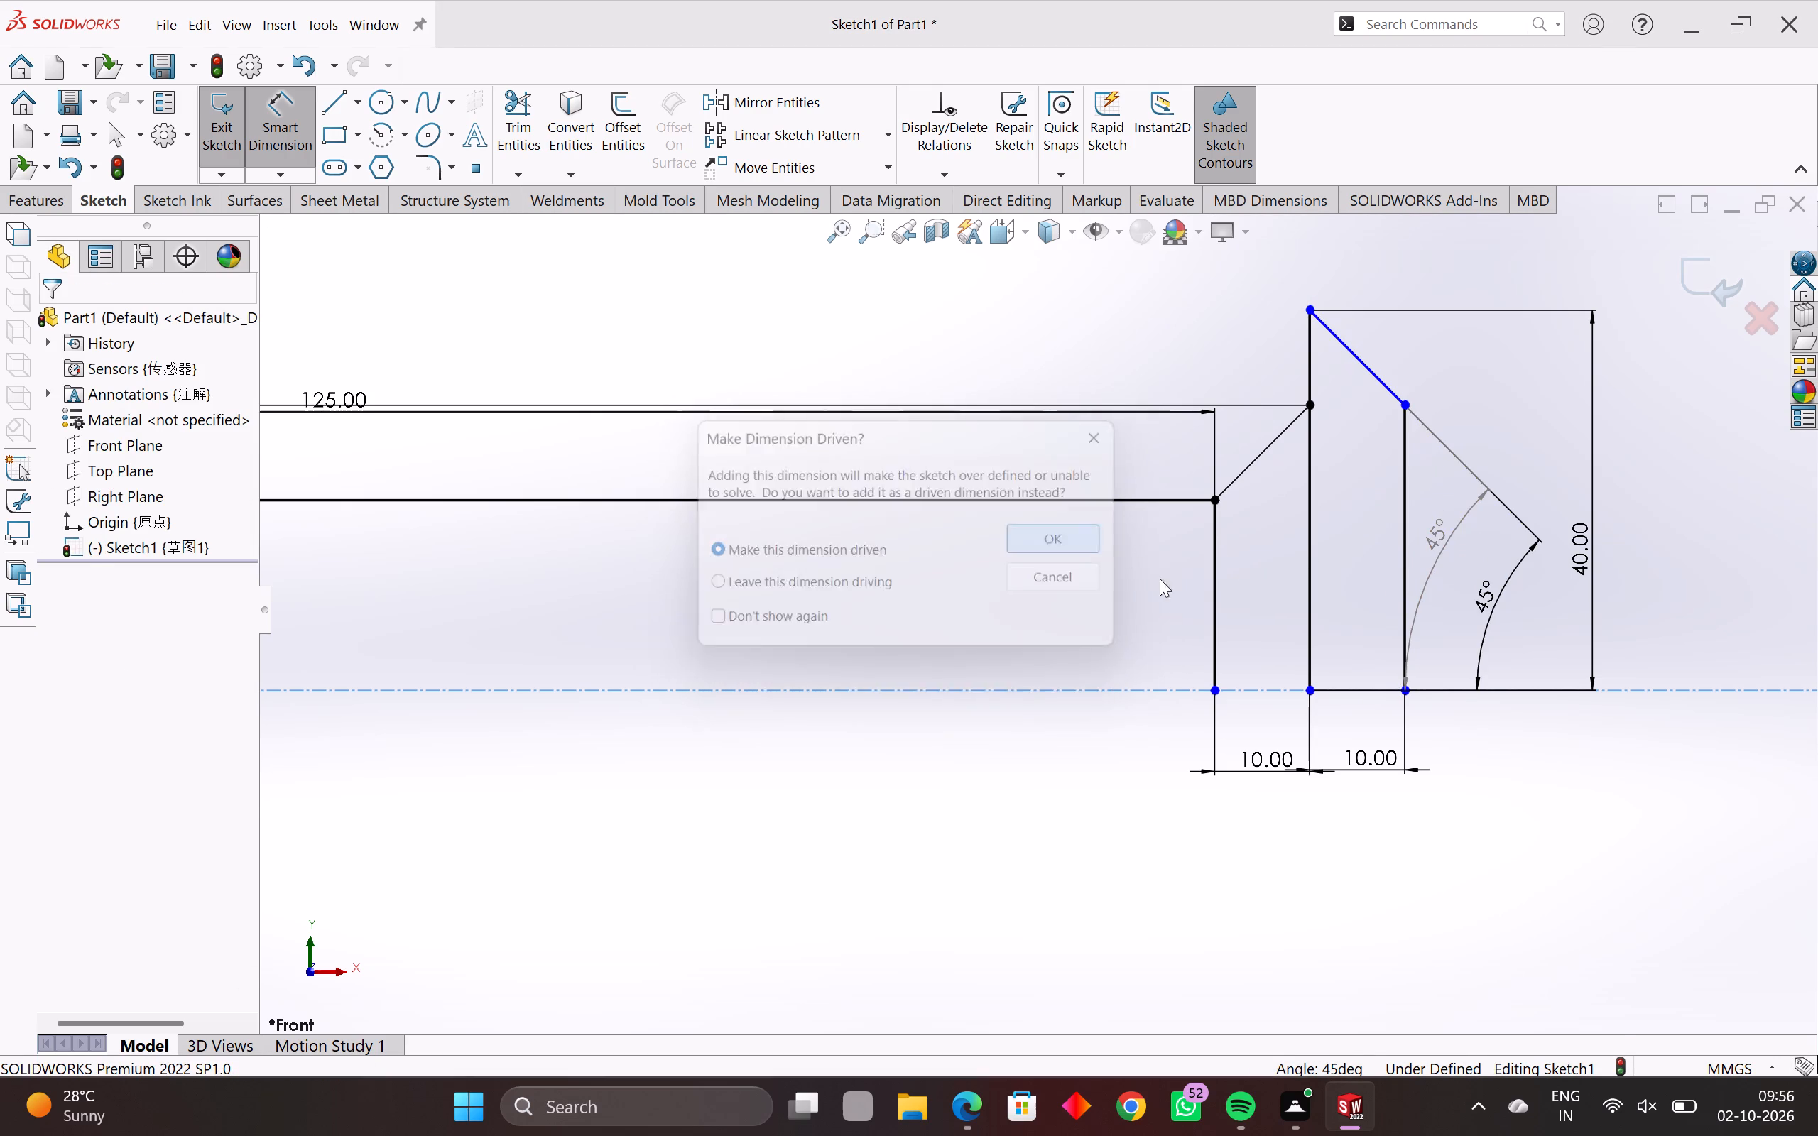
Delete the original driving 45° dimension at the flared end, the one farther from the profile.
click(1486, 596)
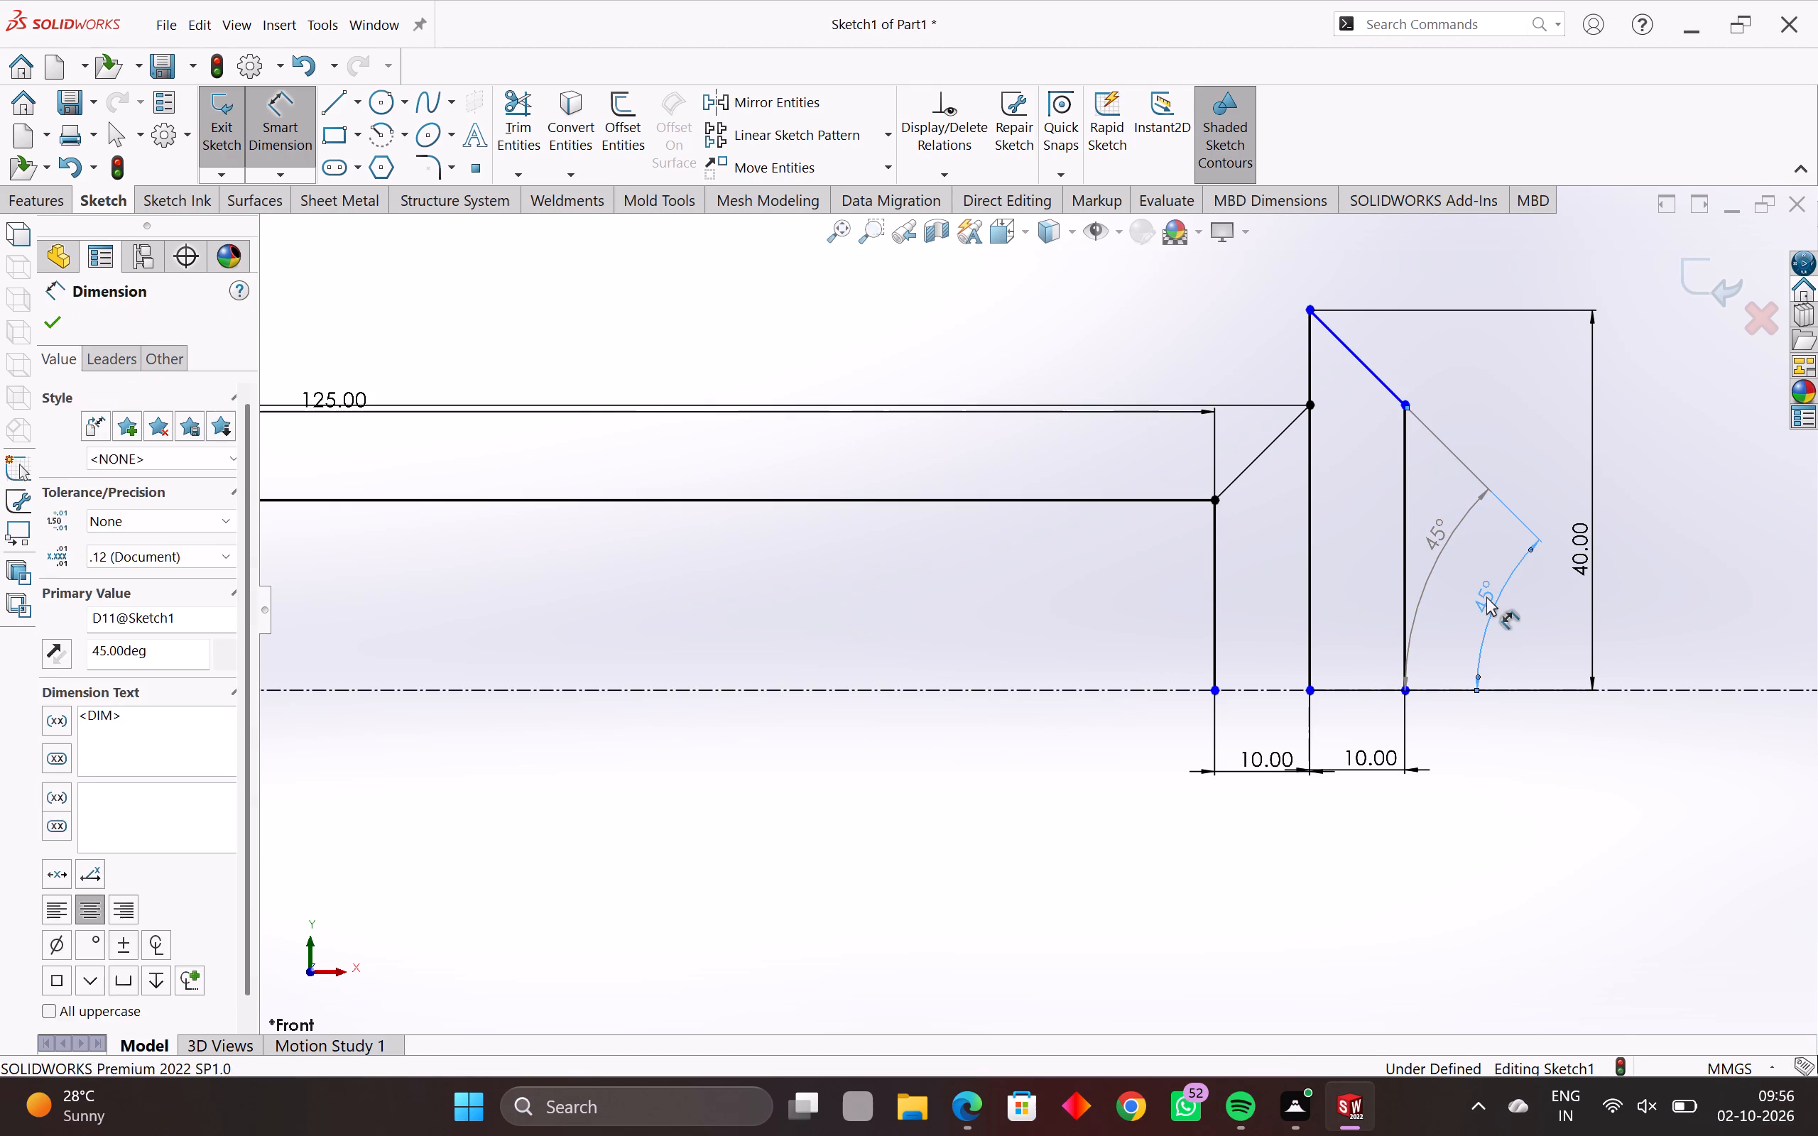
key(Delete)
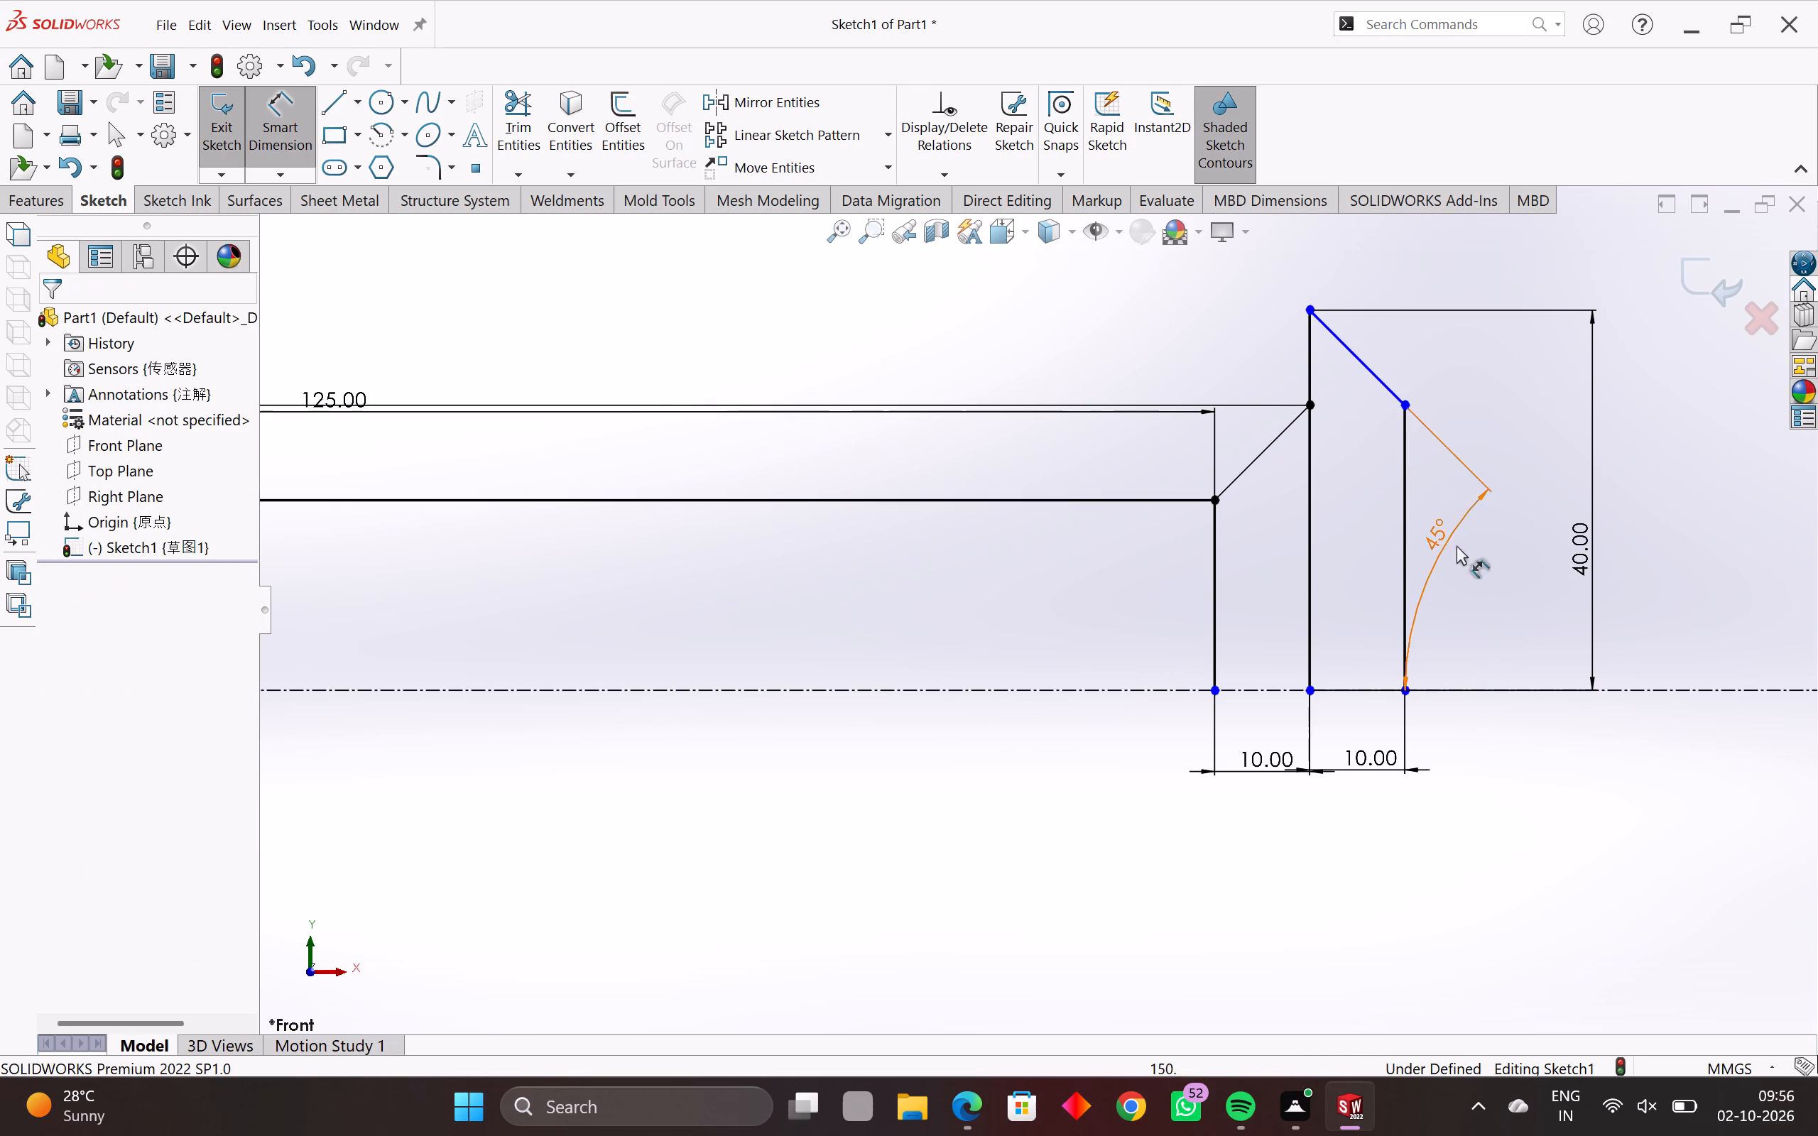
Delete the remaining driven 45° angle dimension at the flared end.
click(1452, 516)
key(Delete)
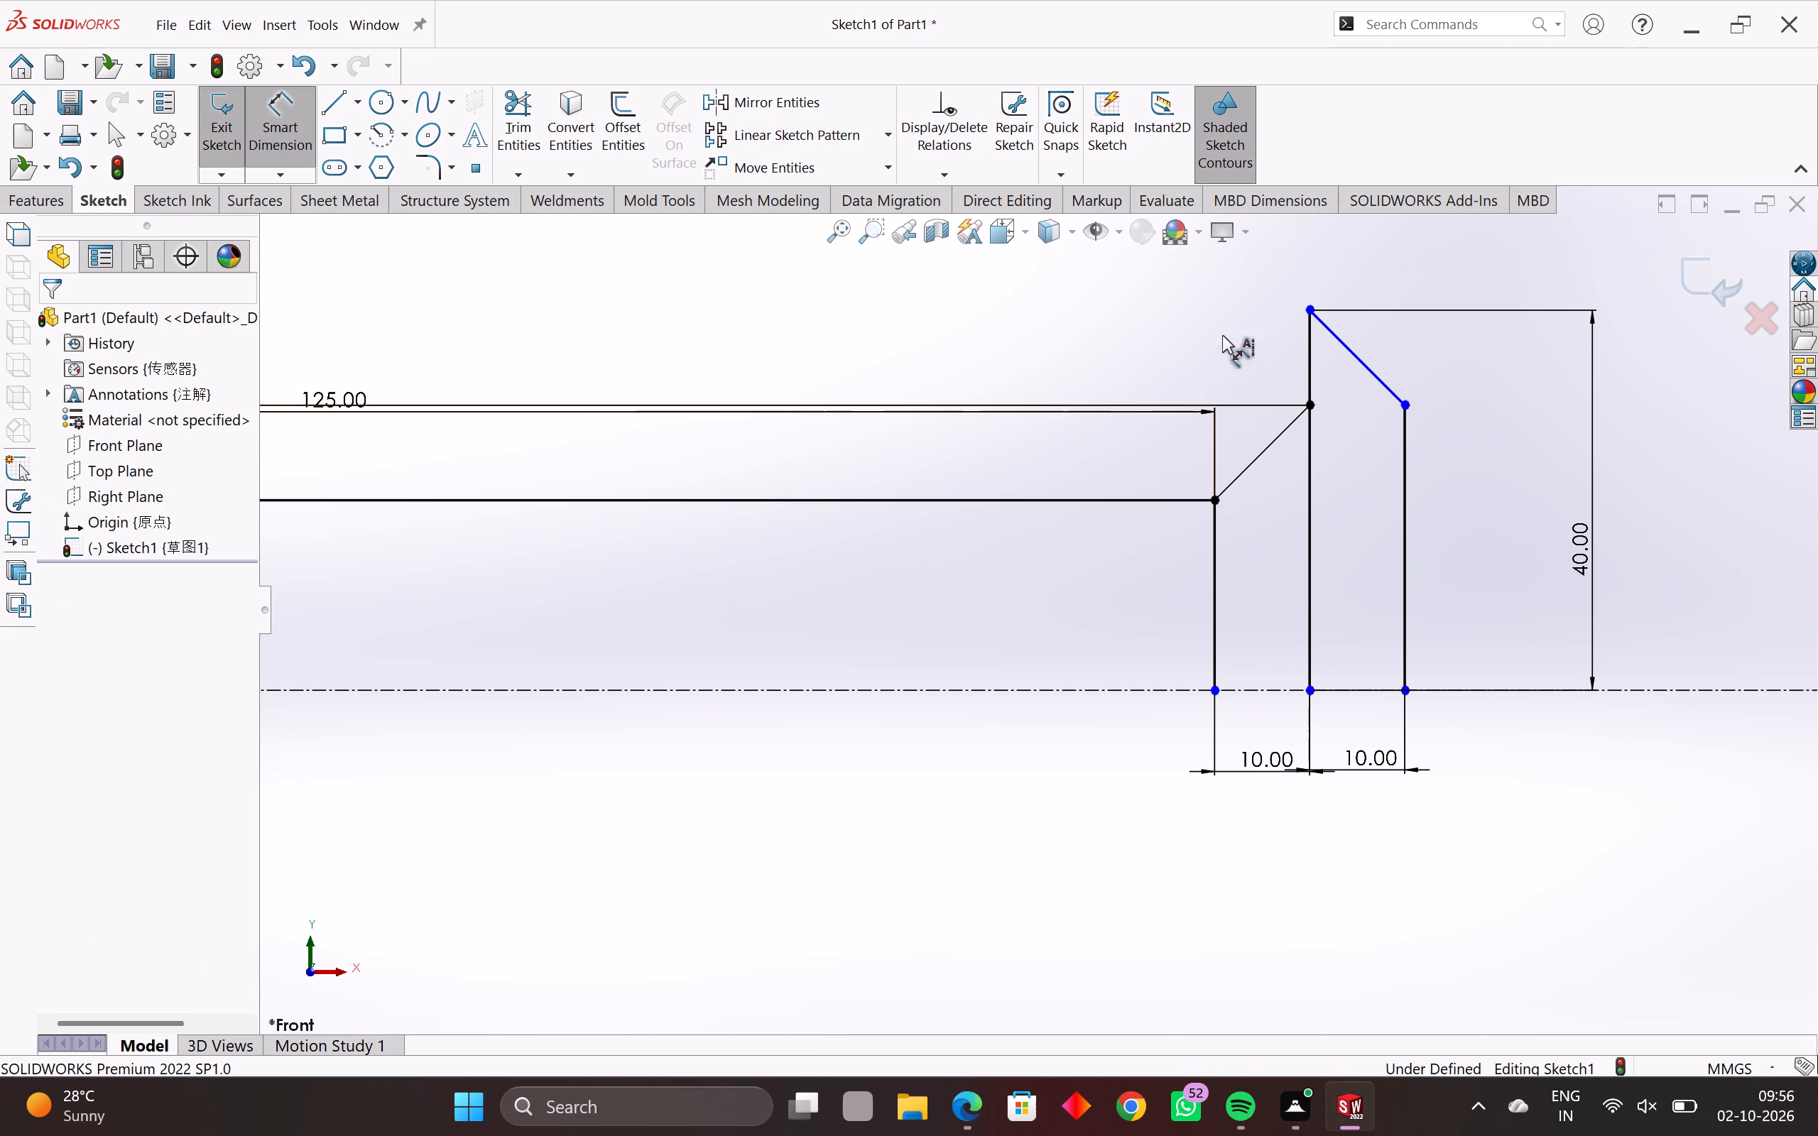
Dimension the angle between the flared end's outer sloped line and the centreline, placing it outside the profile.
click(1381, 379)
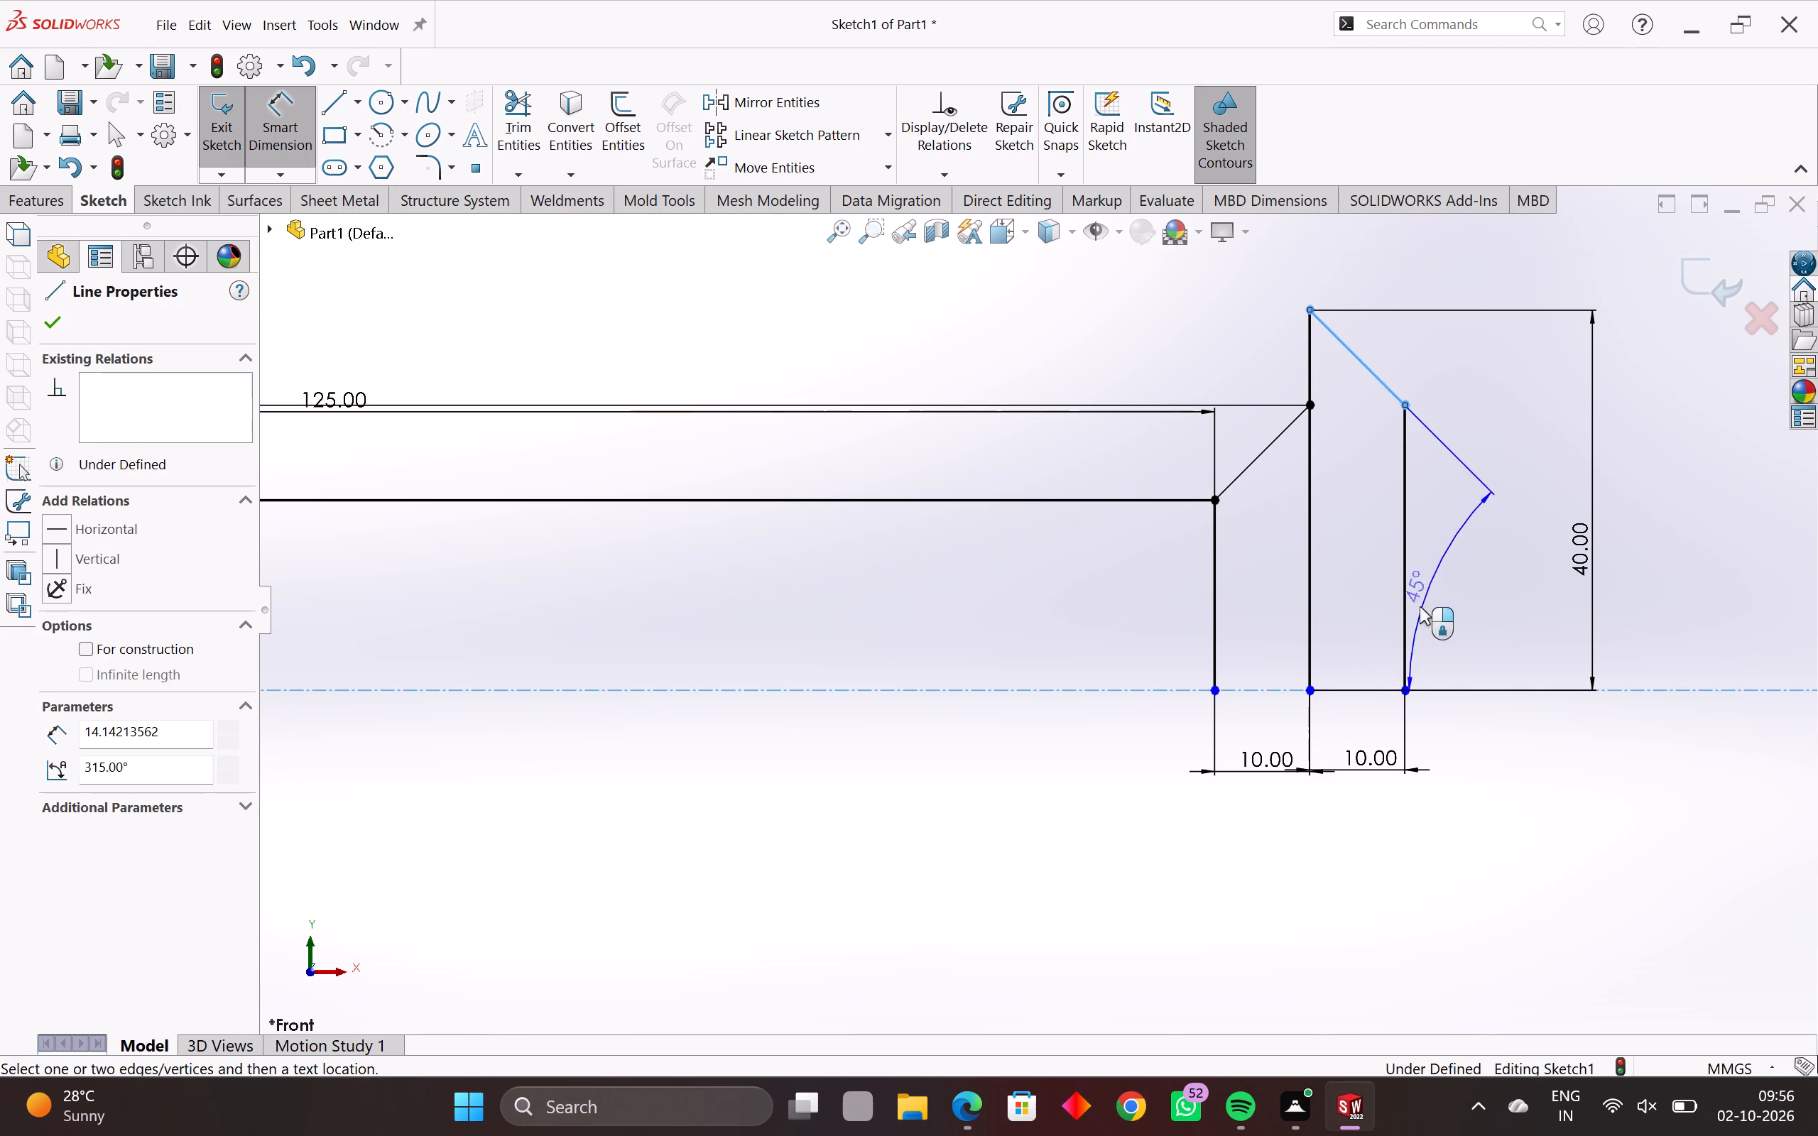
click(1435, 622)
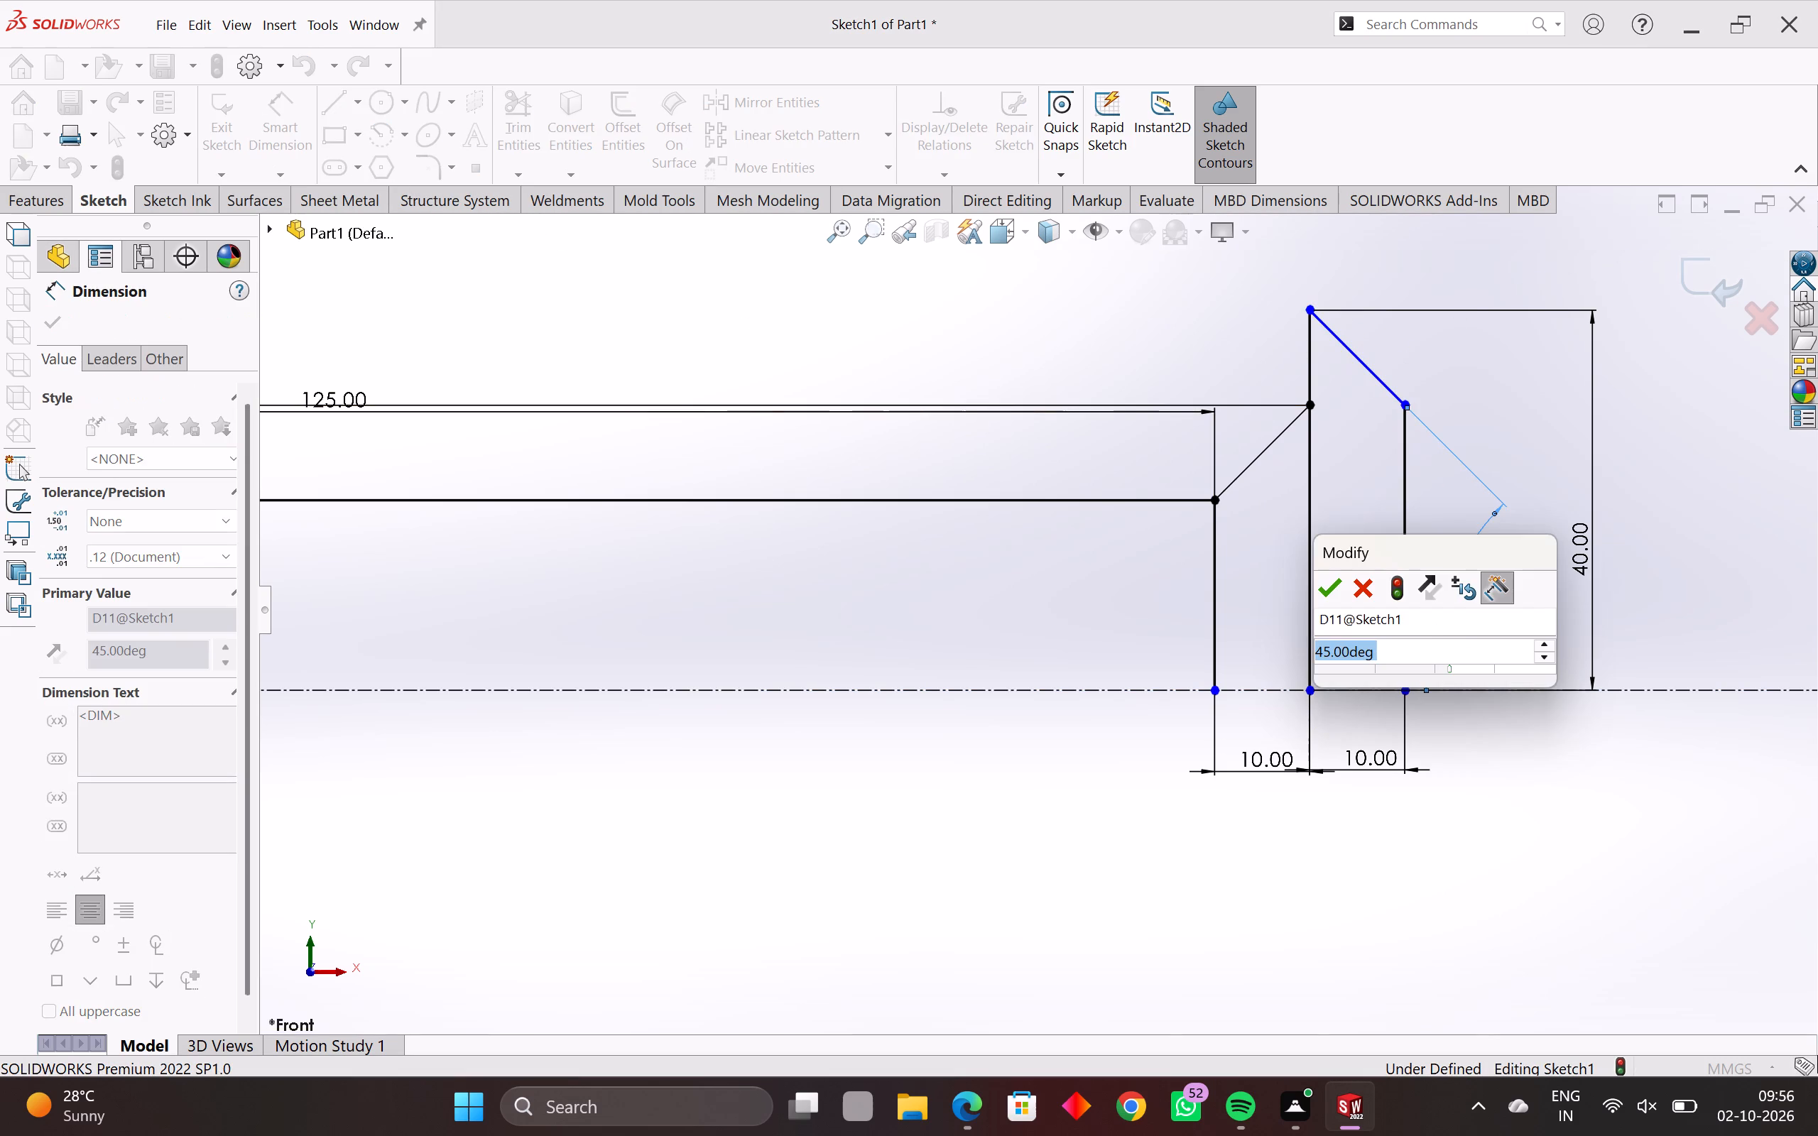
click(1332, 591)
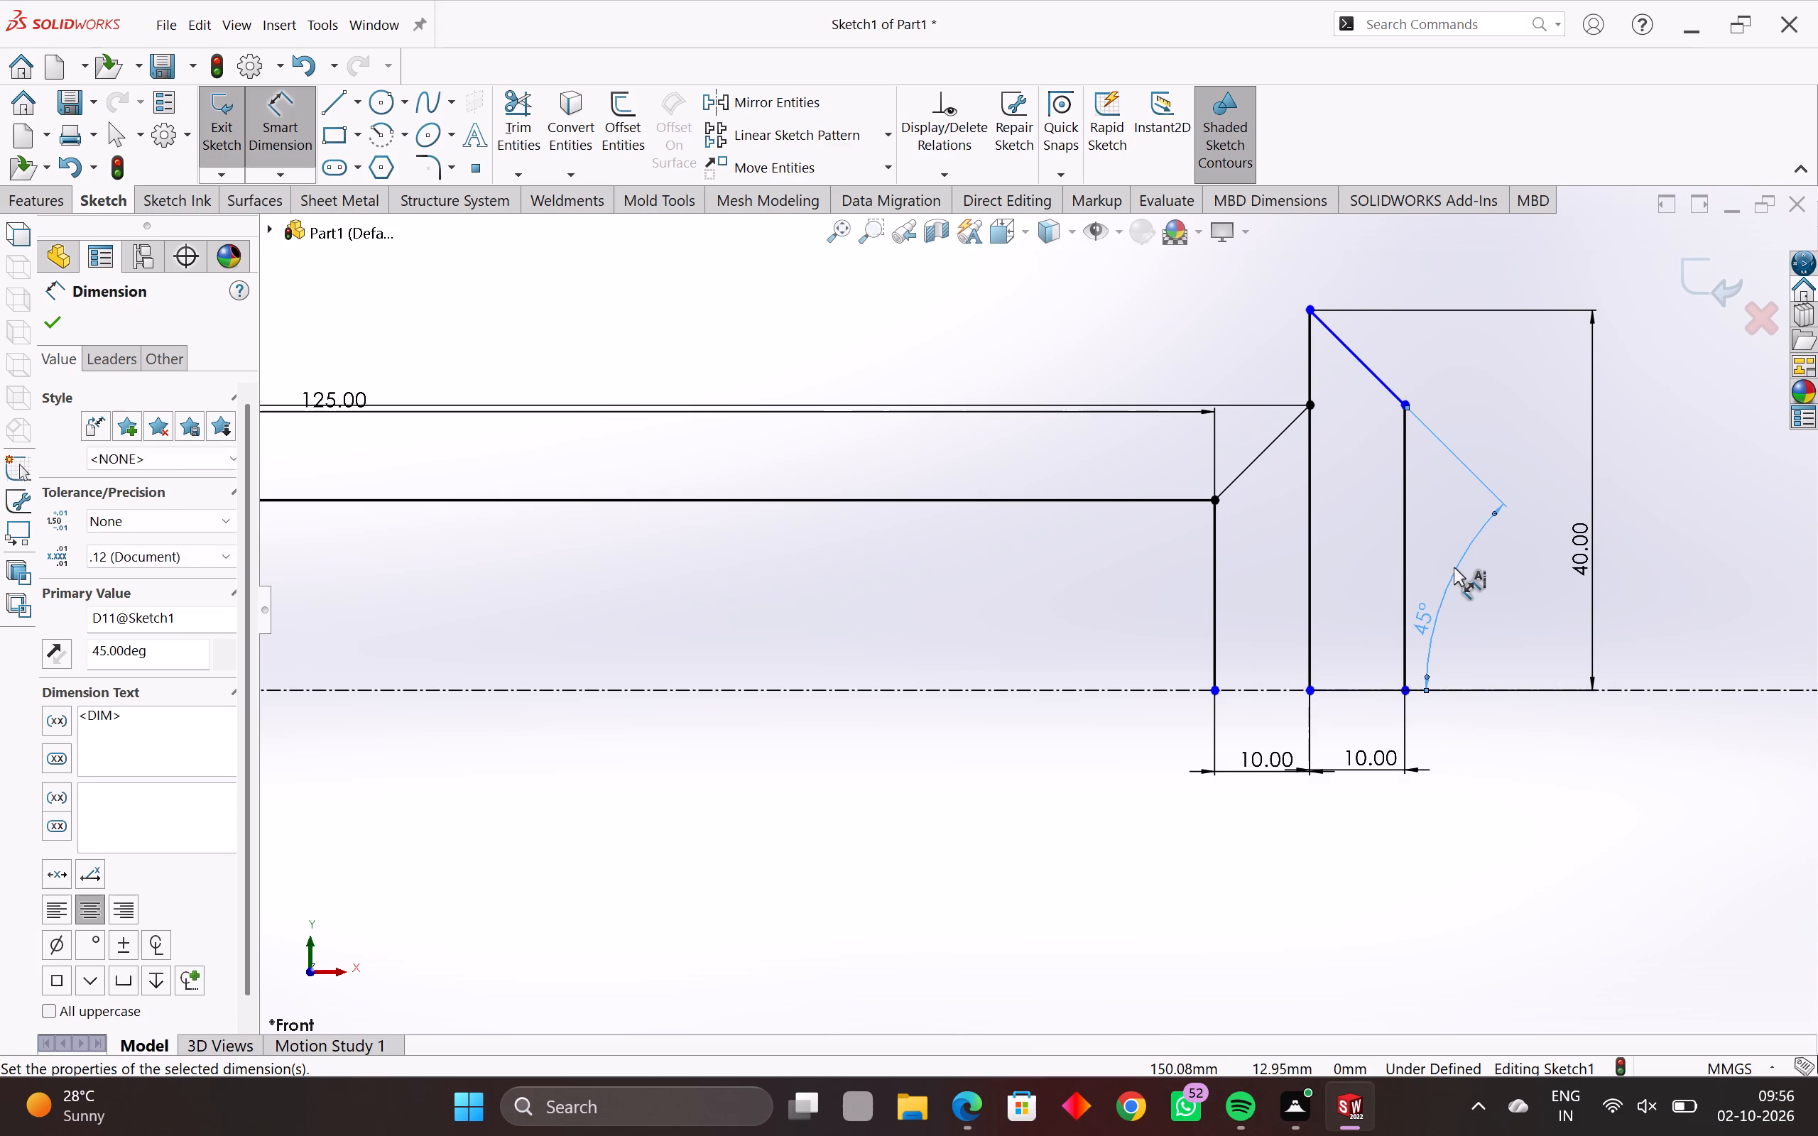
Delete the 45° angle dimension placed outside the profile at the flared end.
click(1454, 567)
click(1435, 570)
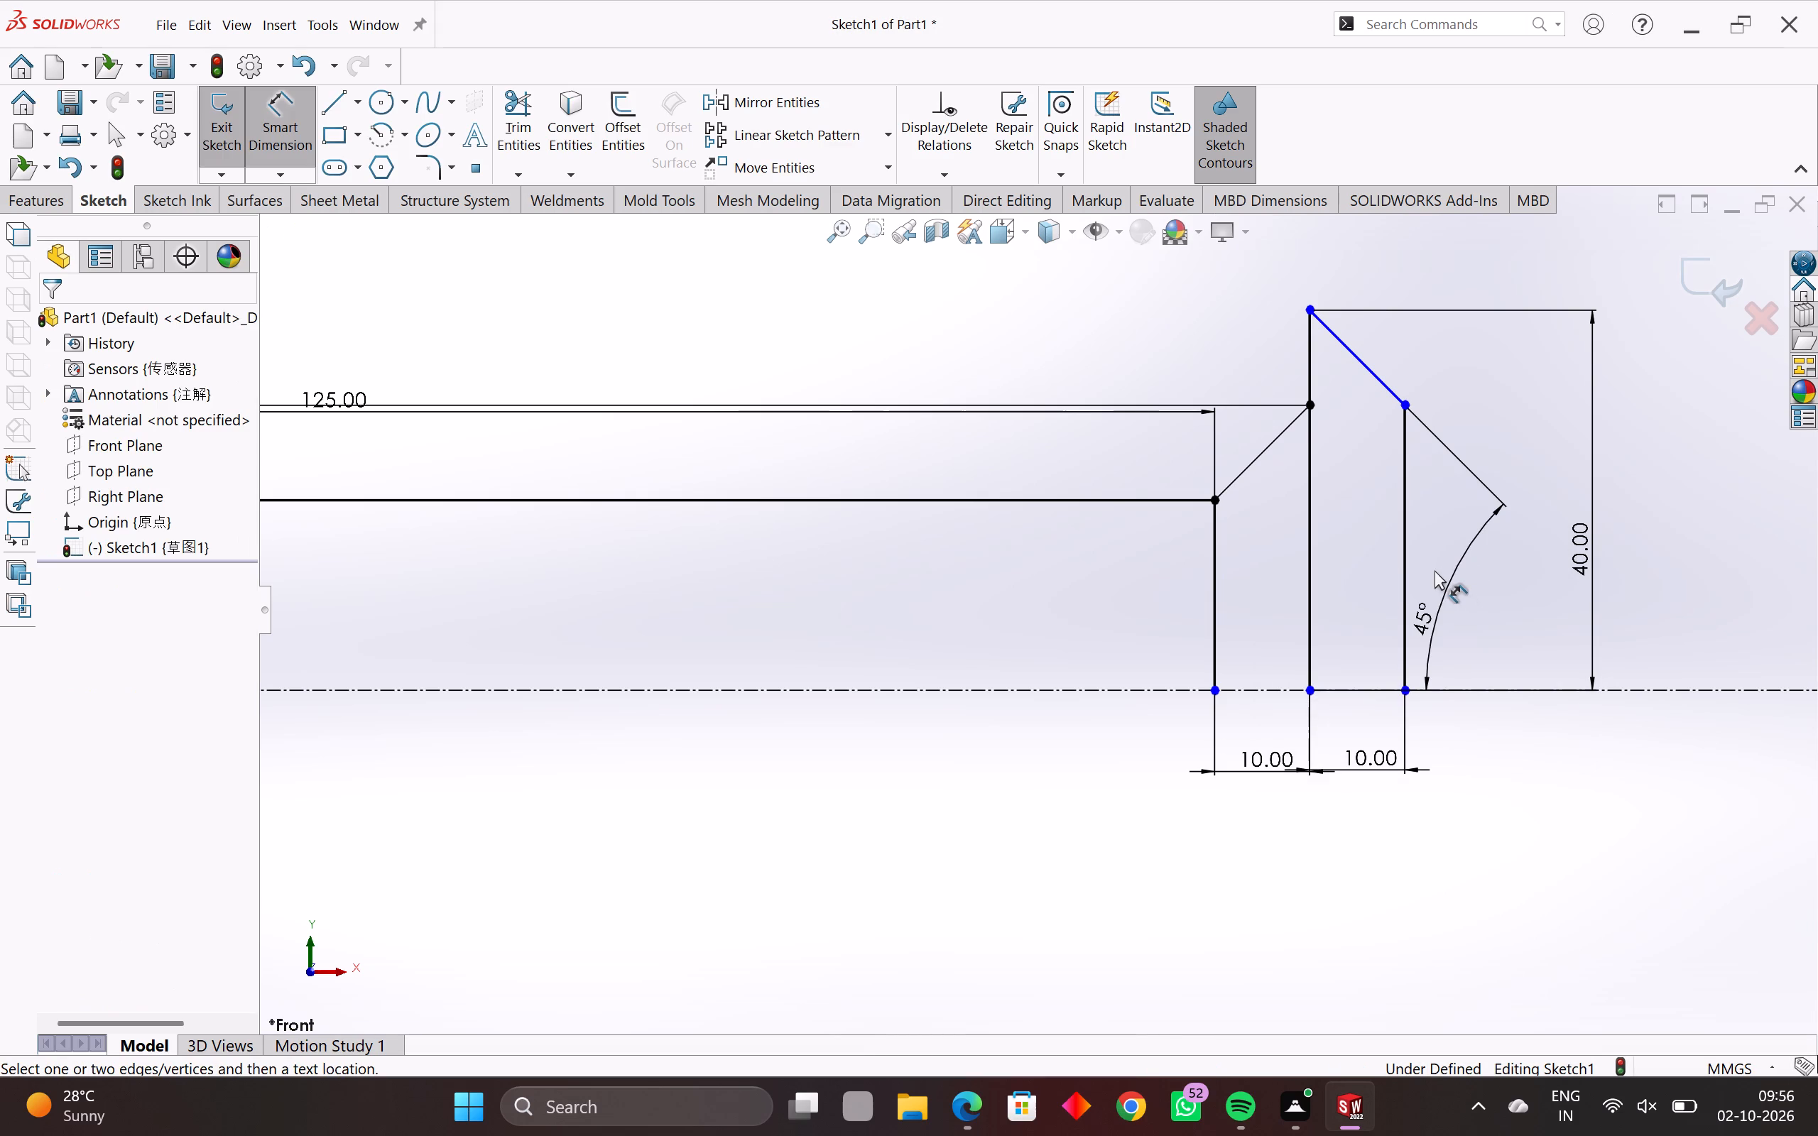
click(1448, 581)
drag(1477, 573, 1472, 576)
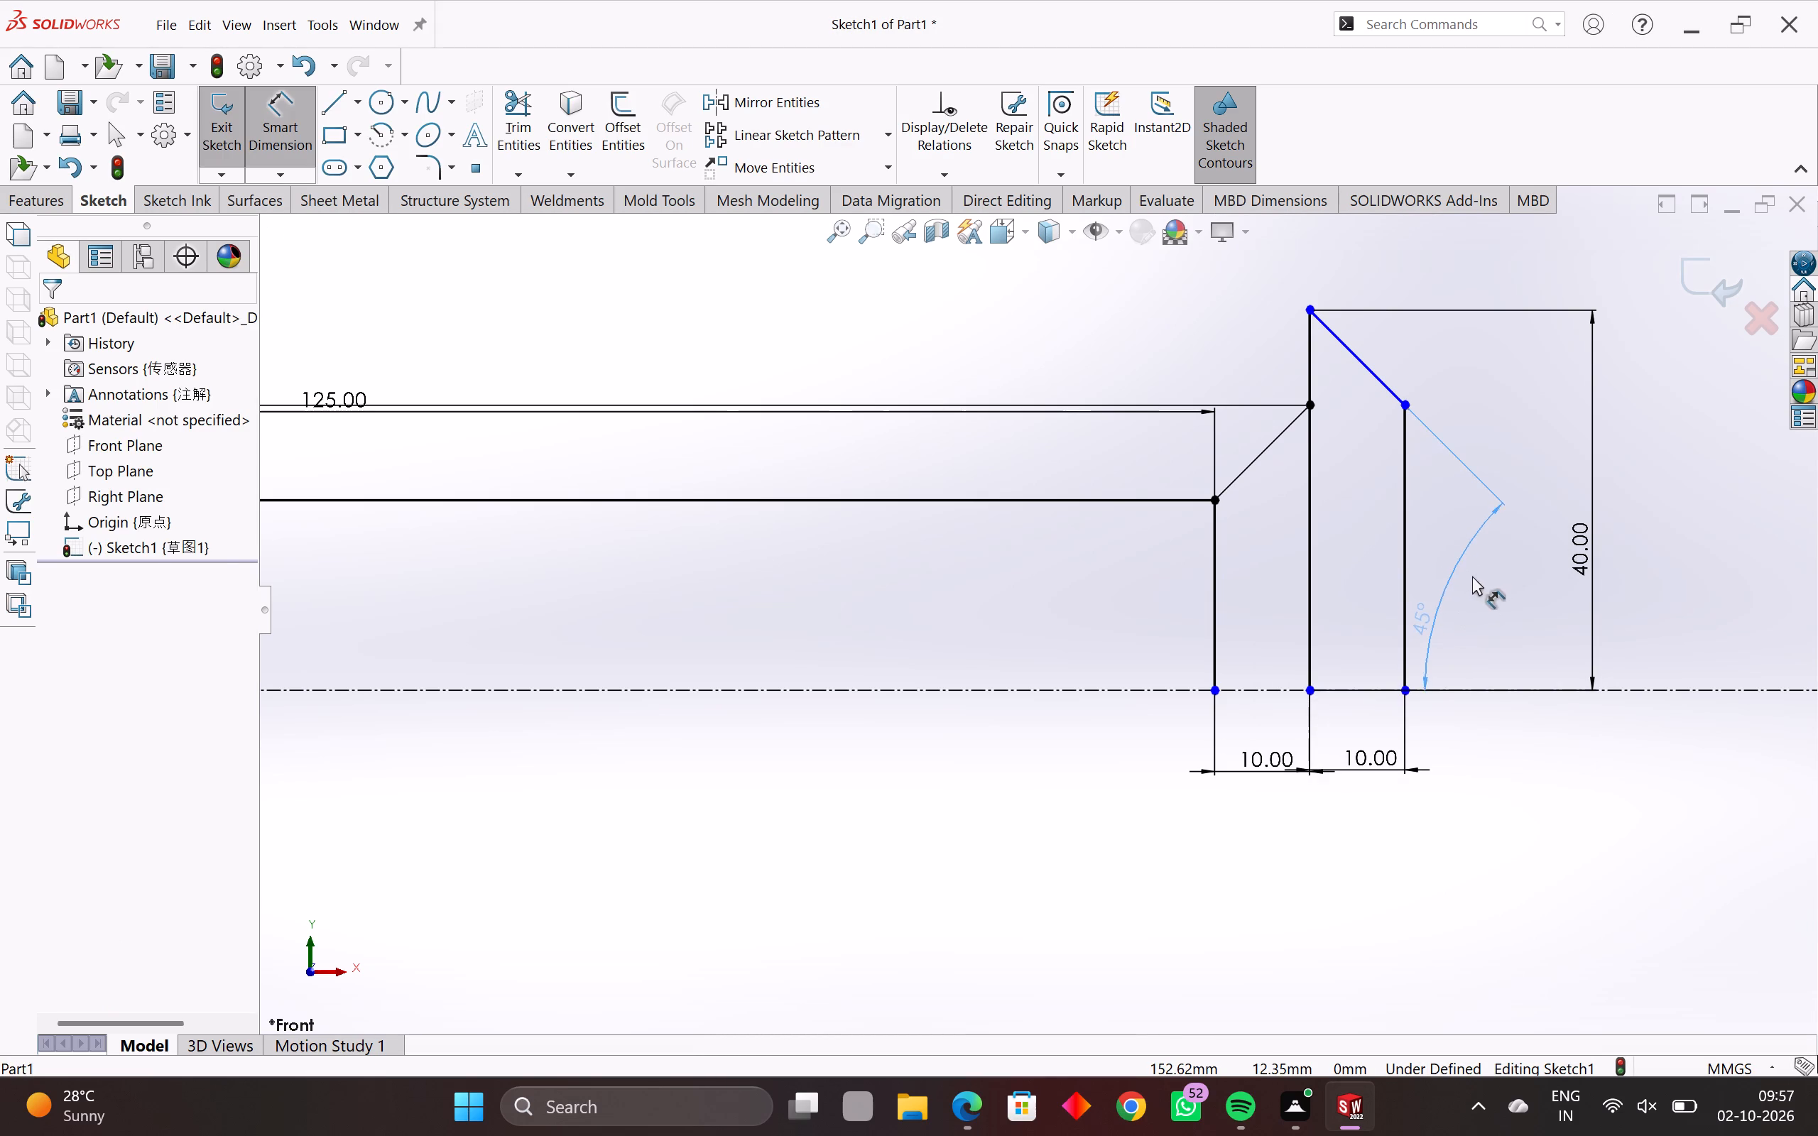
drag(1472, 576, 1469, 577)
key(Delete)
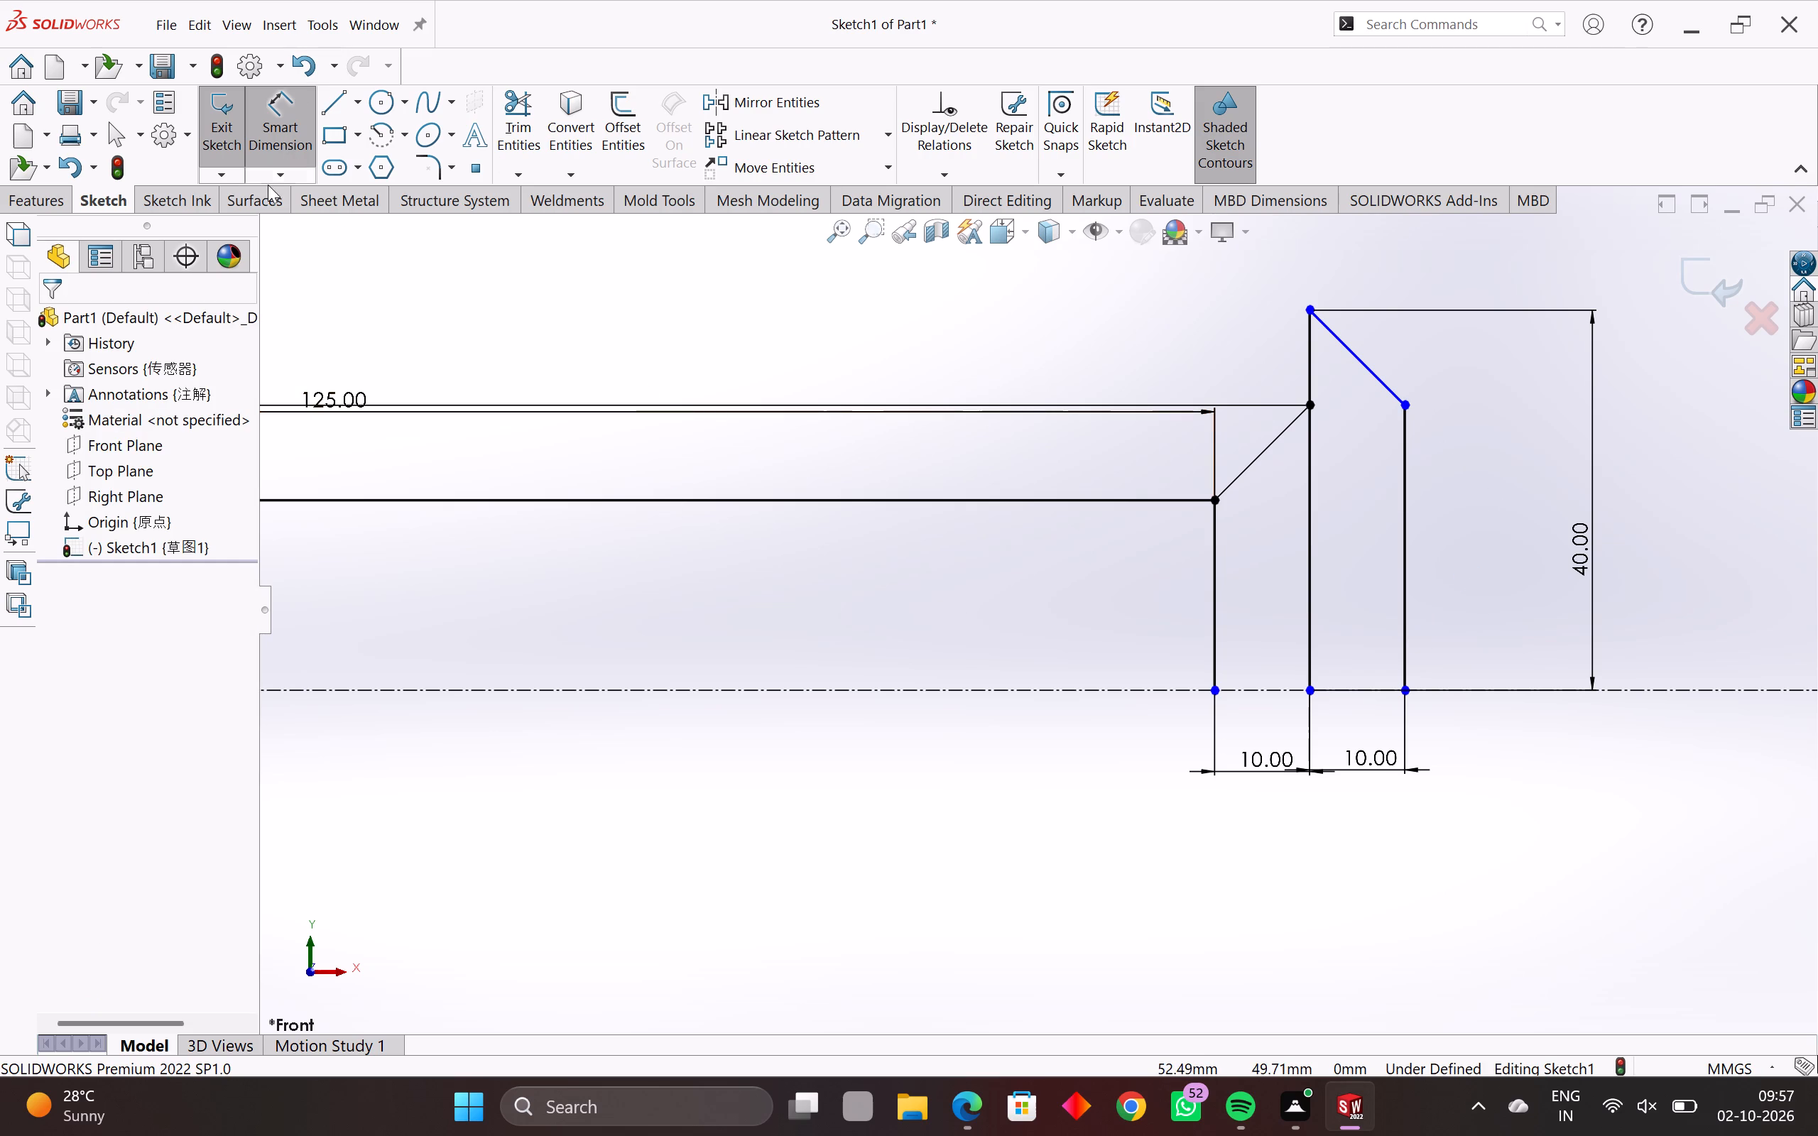
Dimension the angle between the flared end's outer sloped line and the centreline, placing it inside the profile.
drag(279, 136, 277, 143)
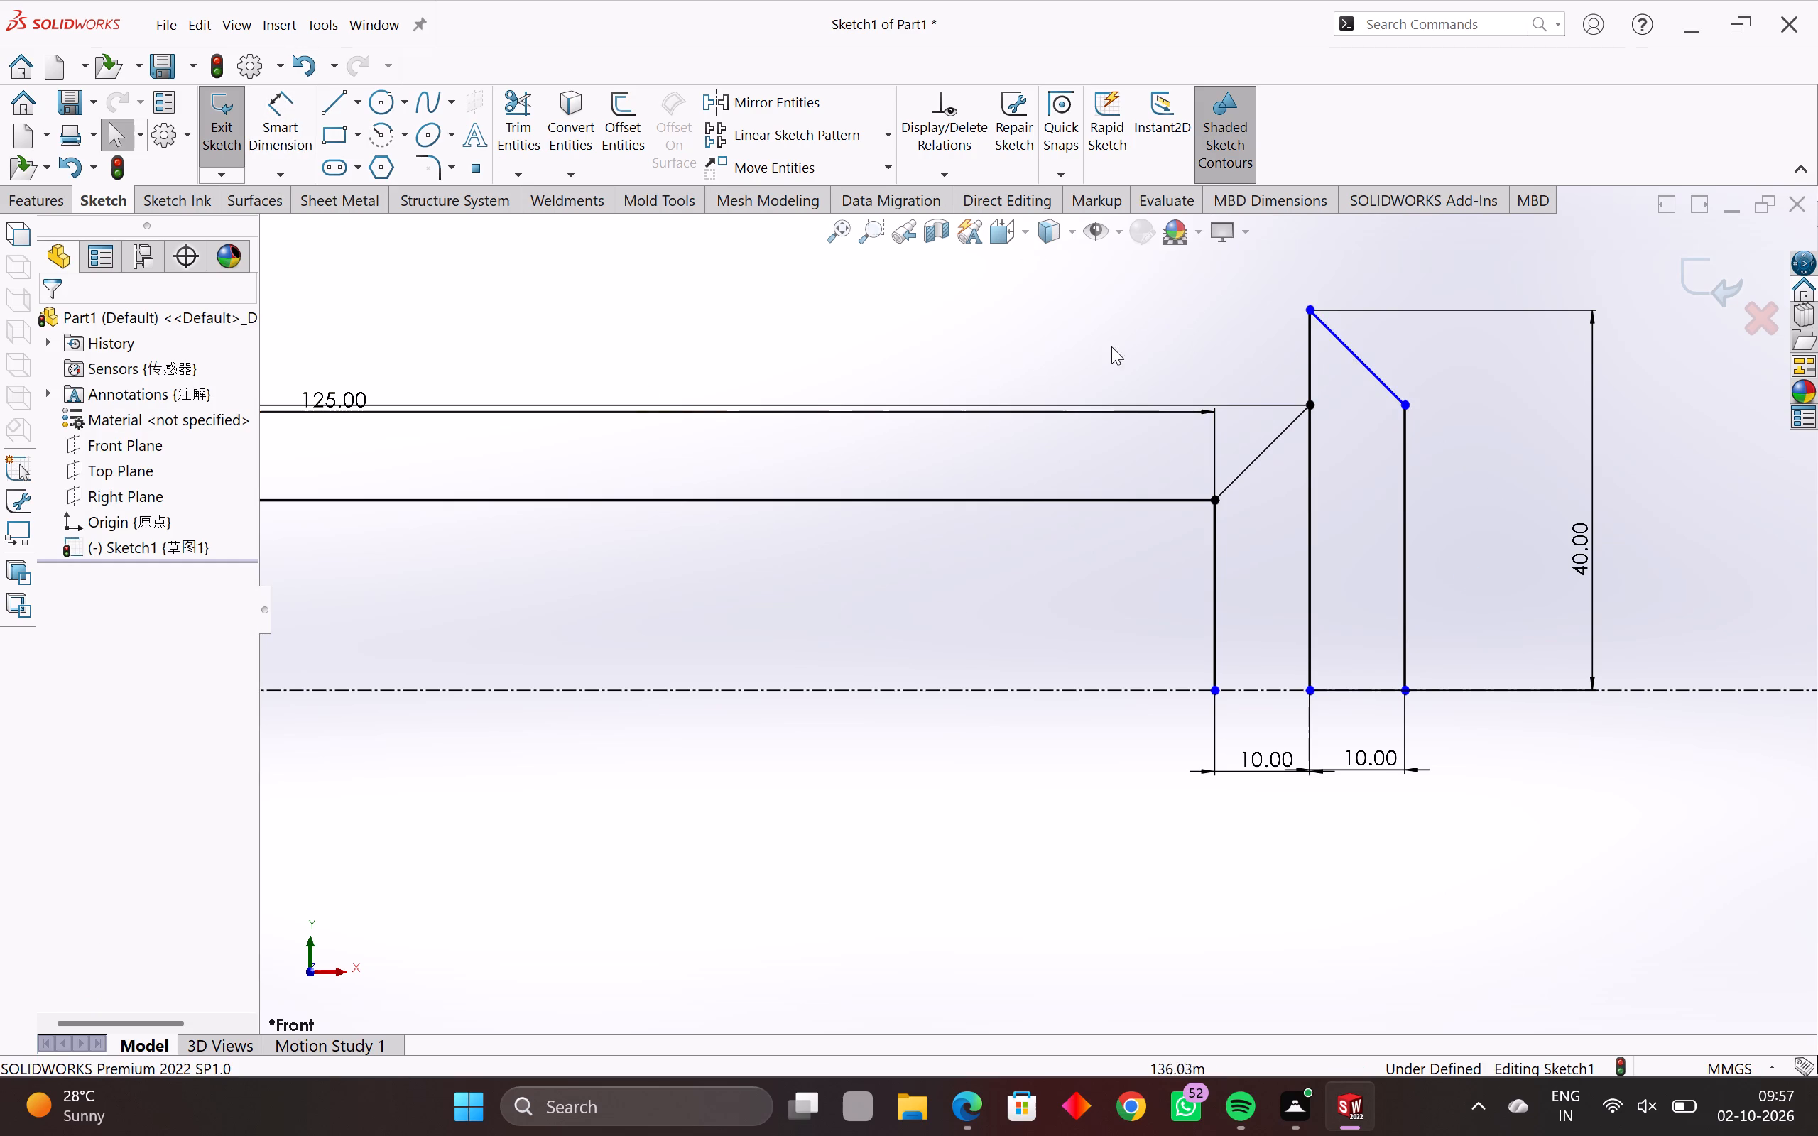
click(263, 127)
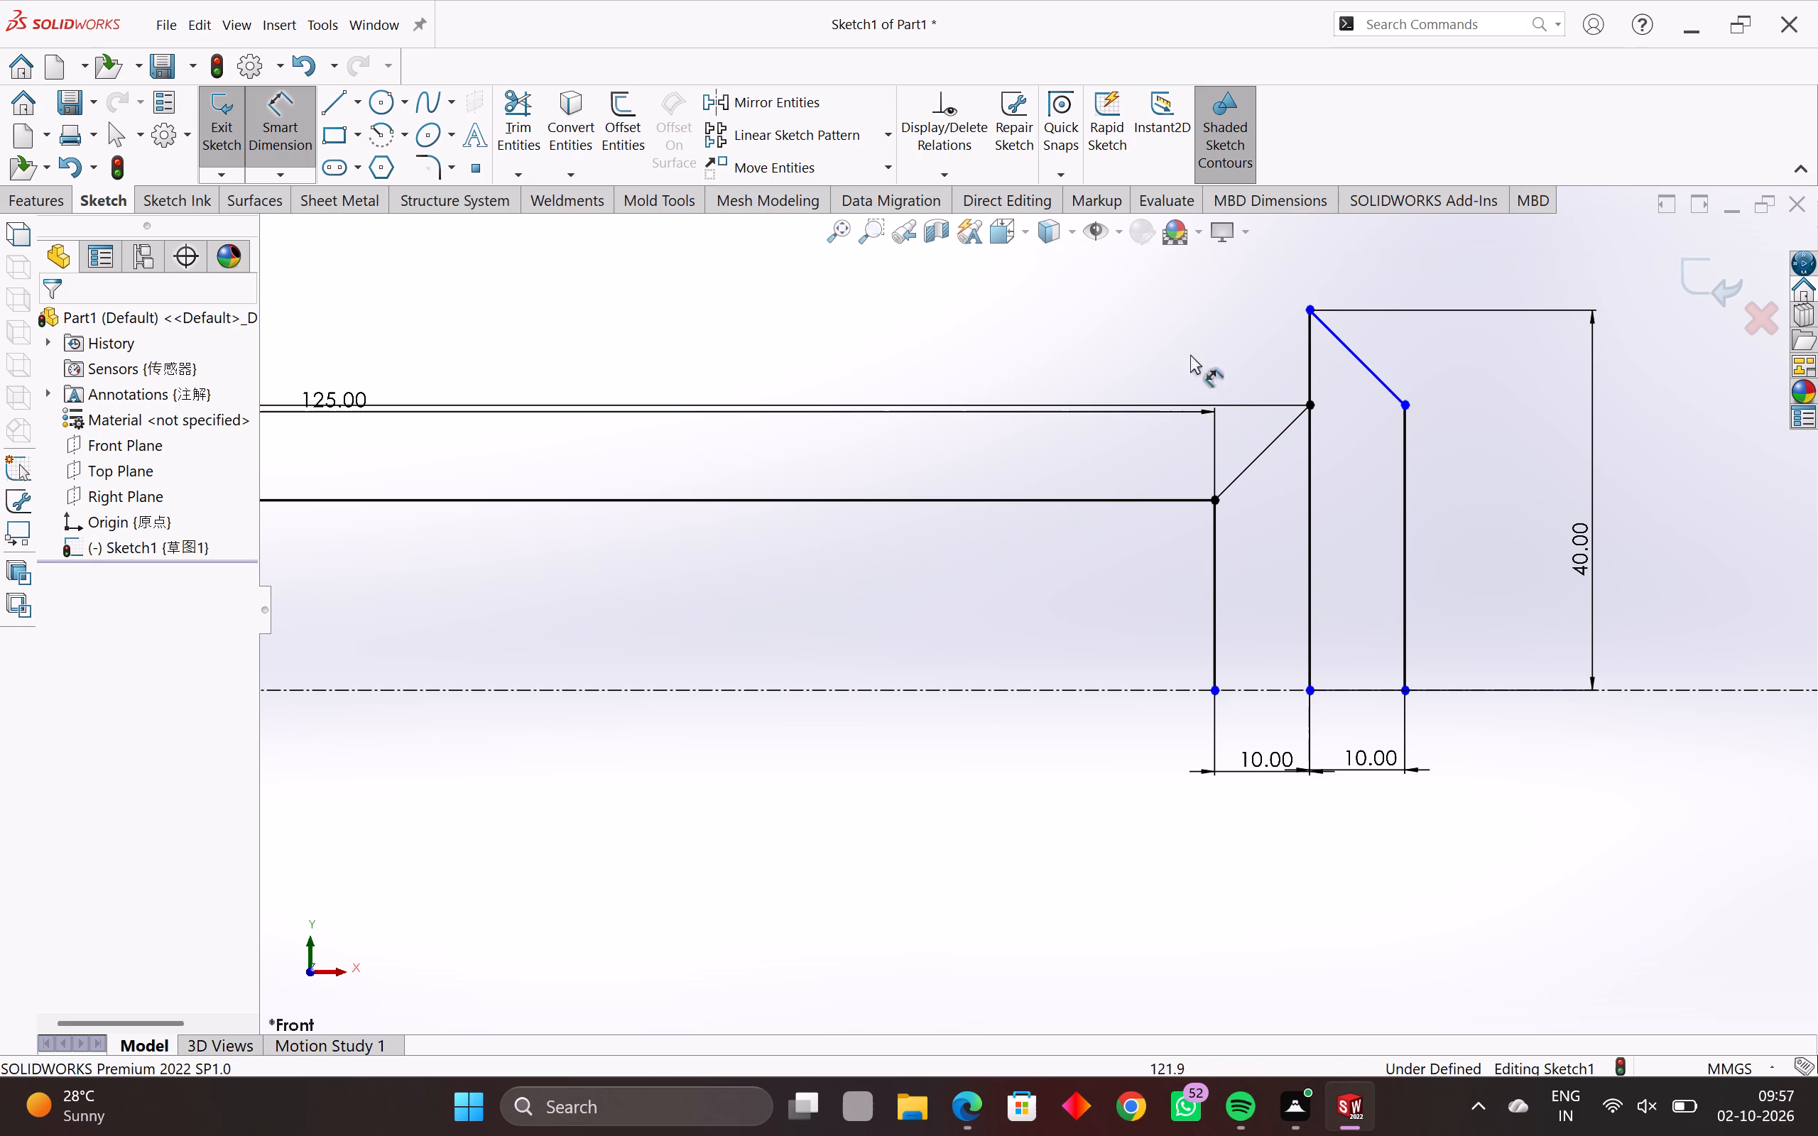
click(1376, 378)
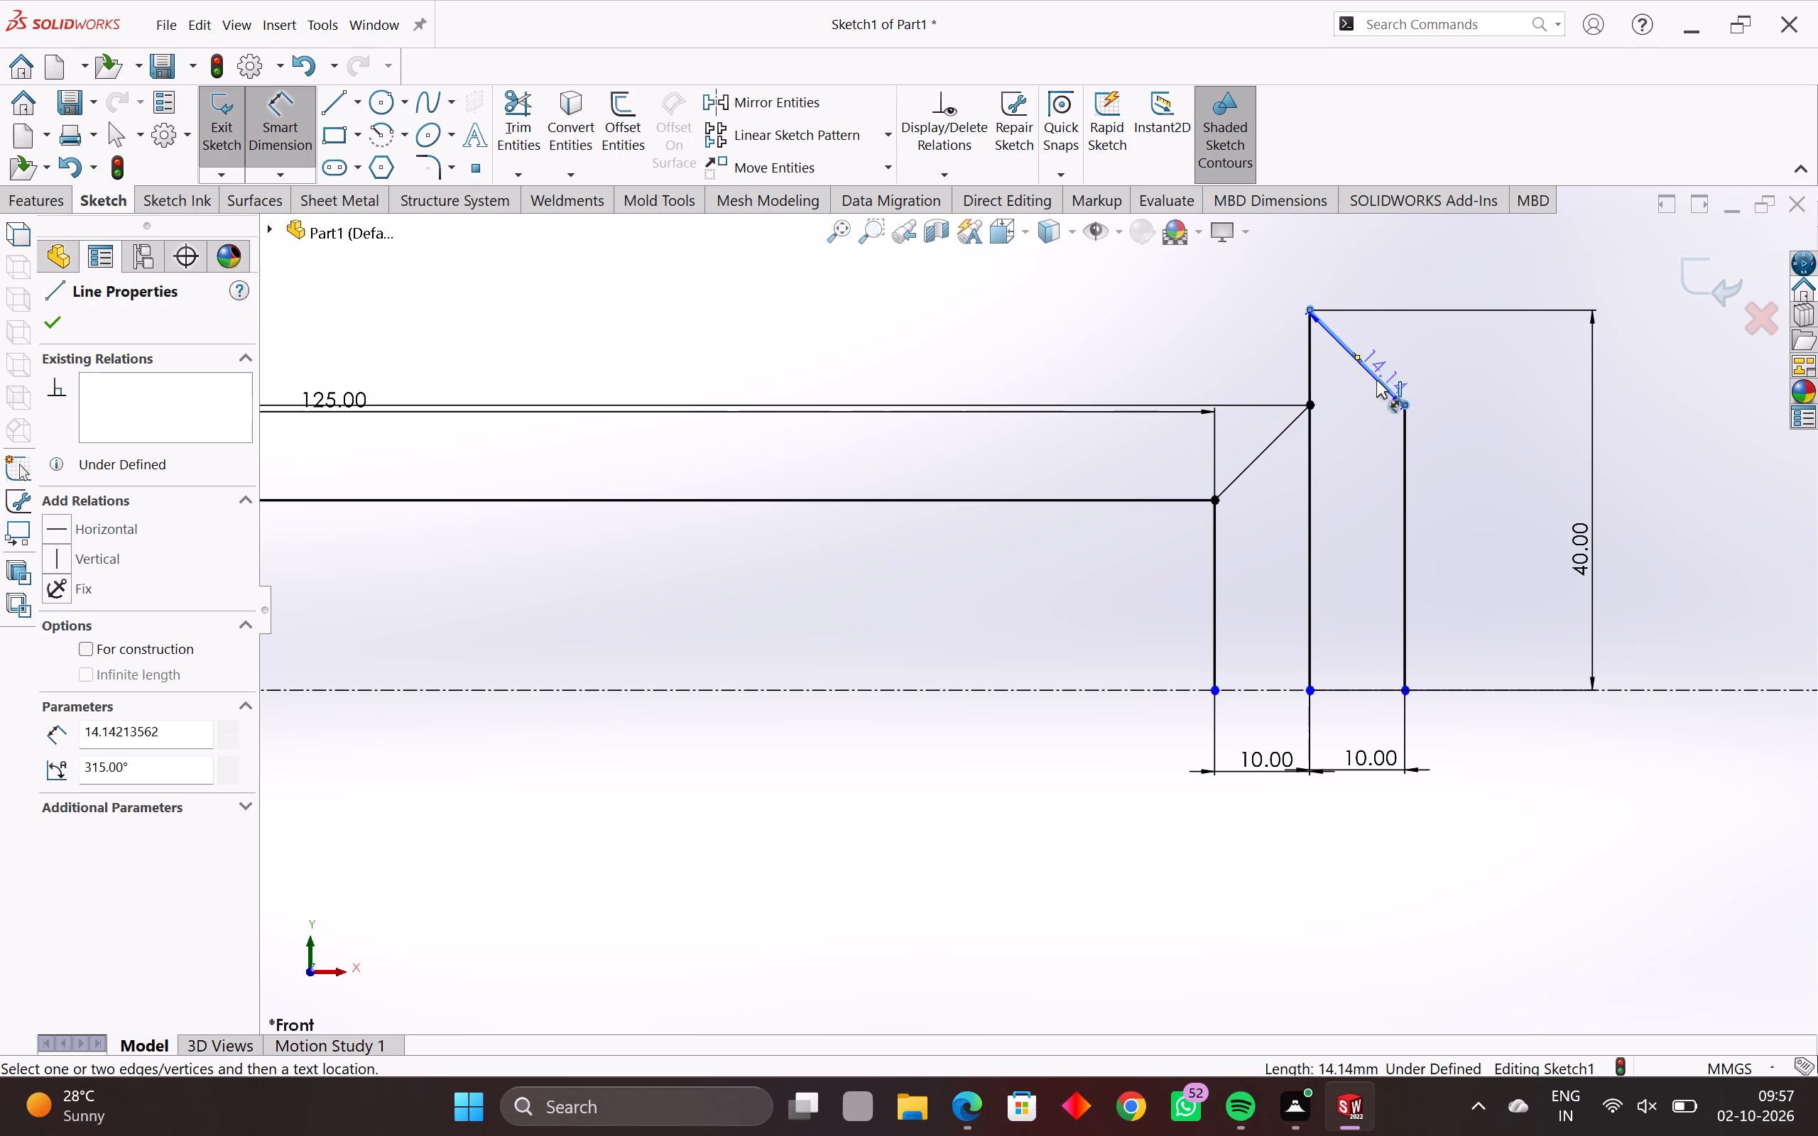
click(1363, 689)
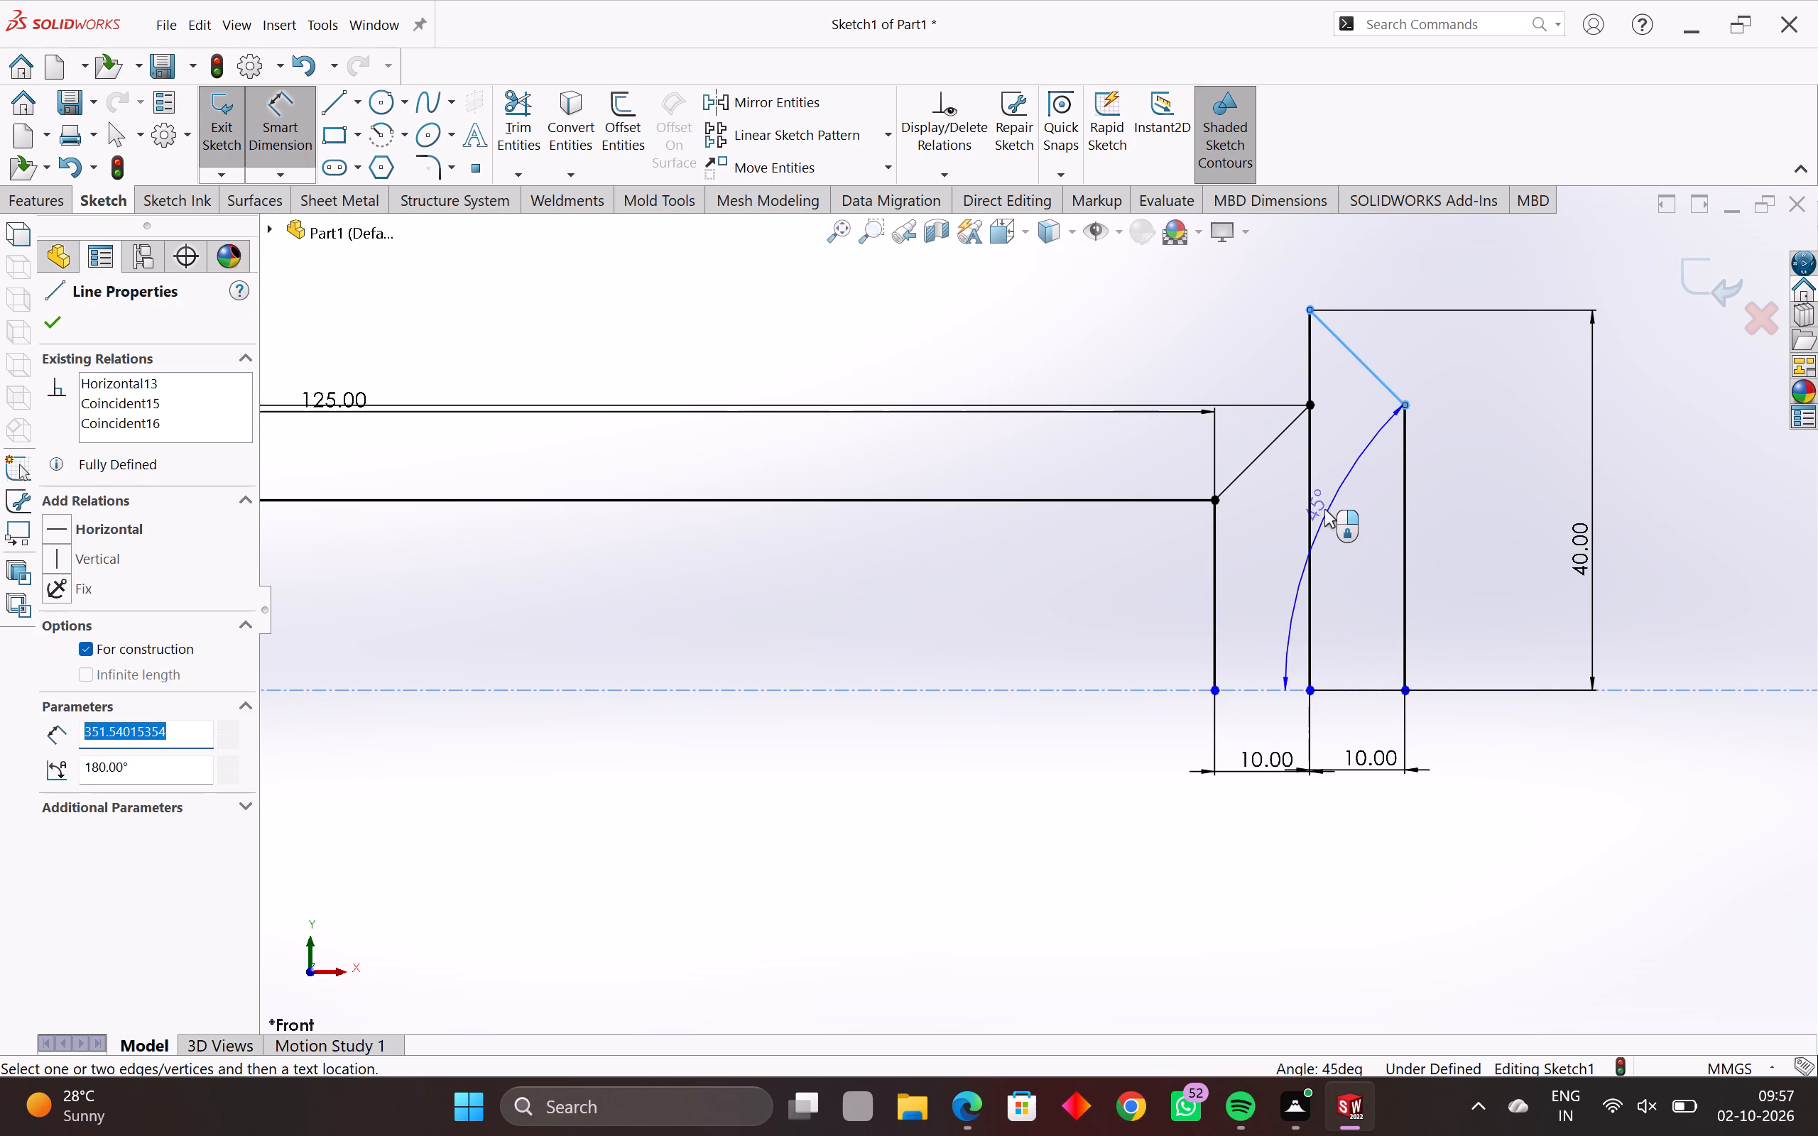
click(1299, 505)
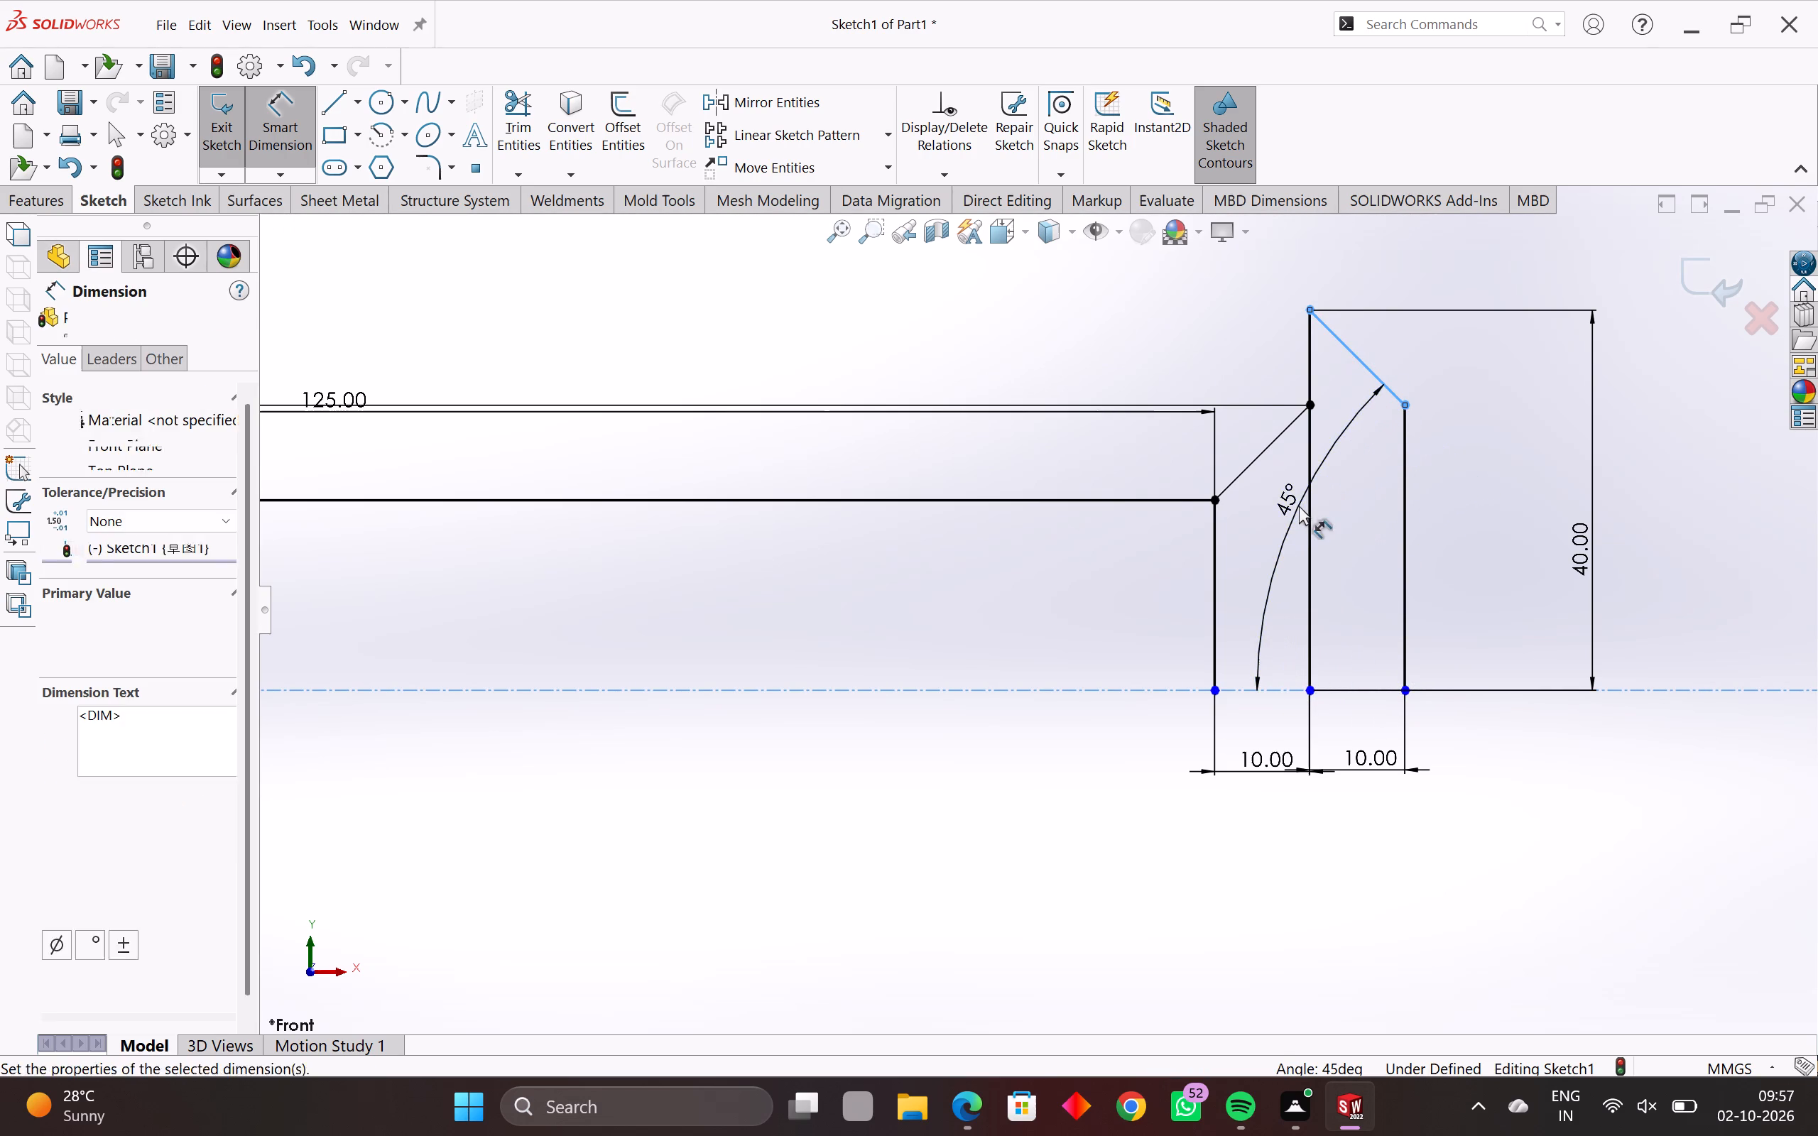
click(1197, 469)
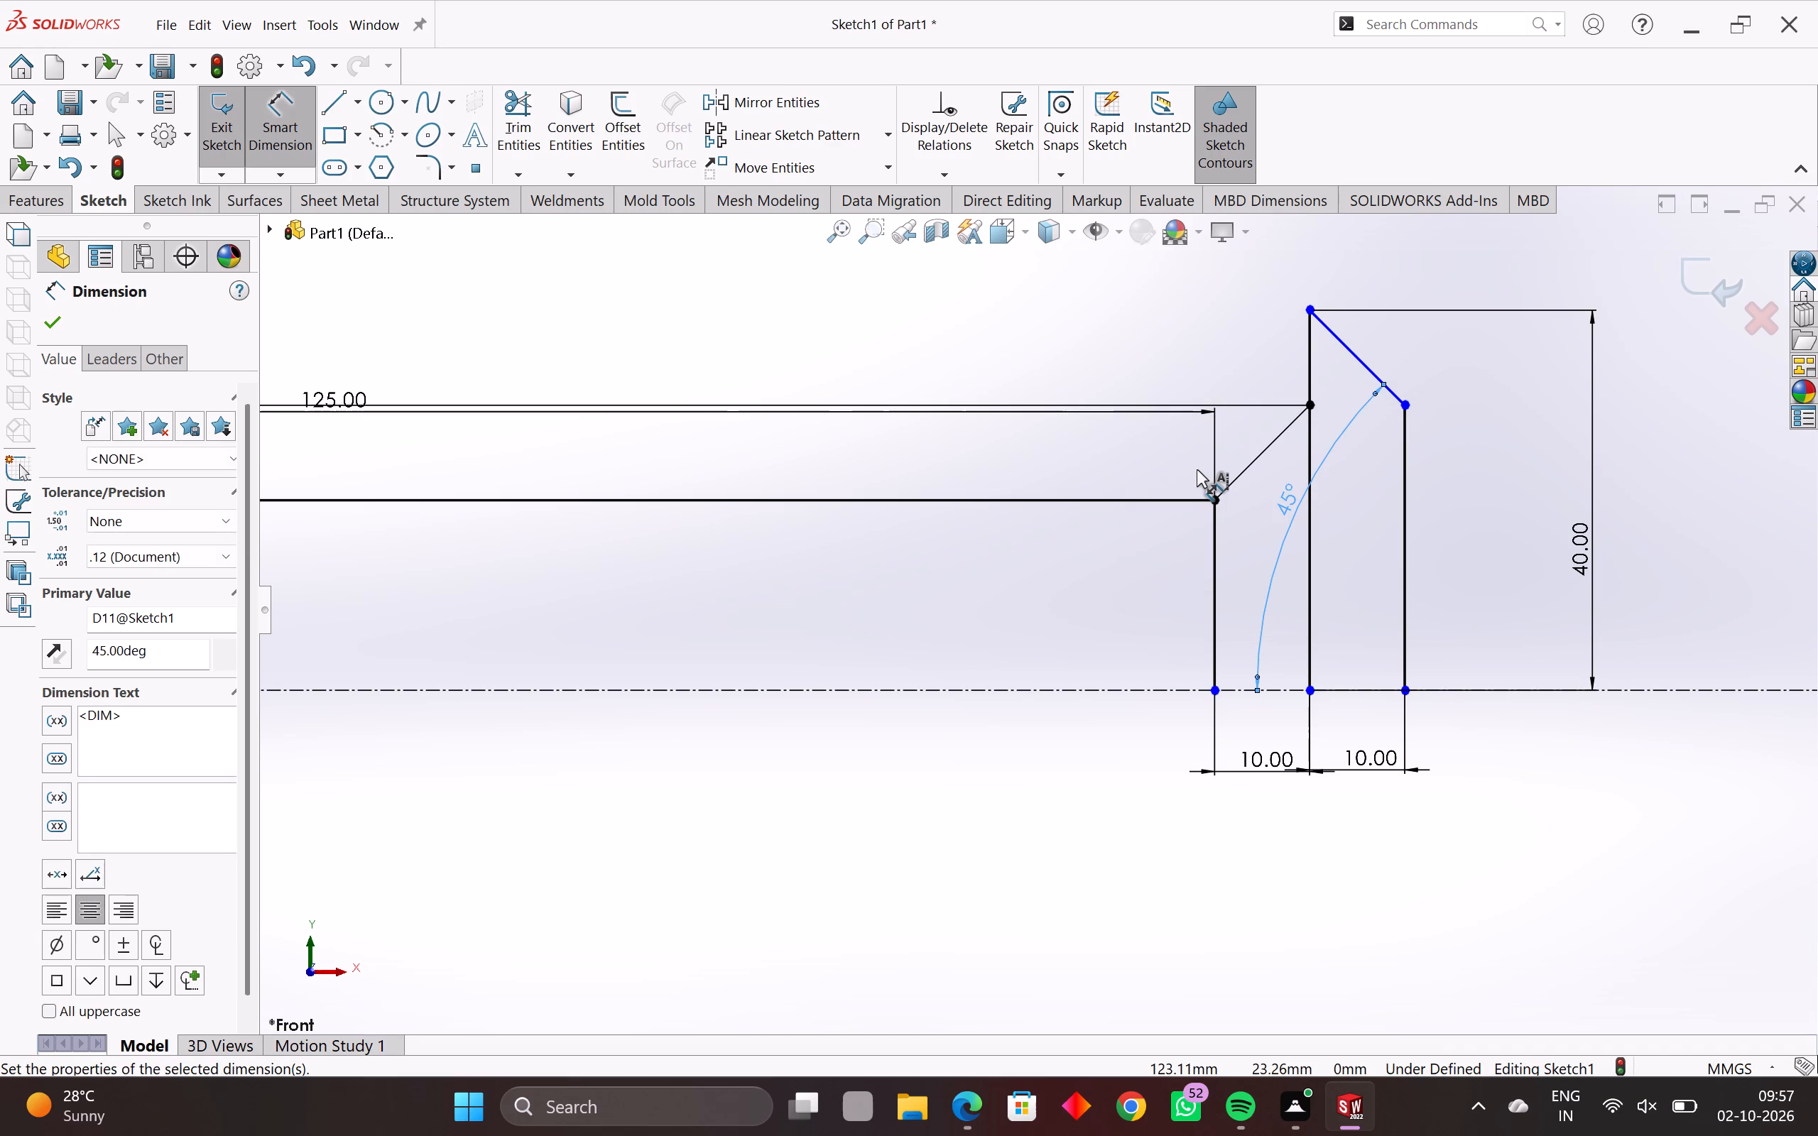
key(Escape)
key(Escape)
key(Escape)
key(Escape)
key(Escape)
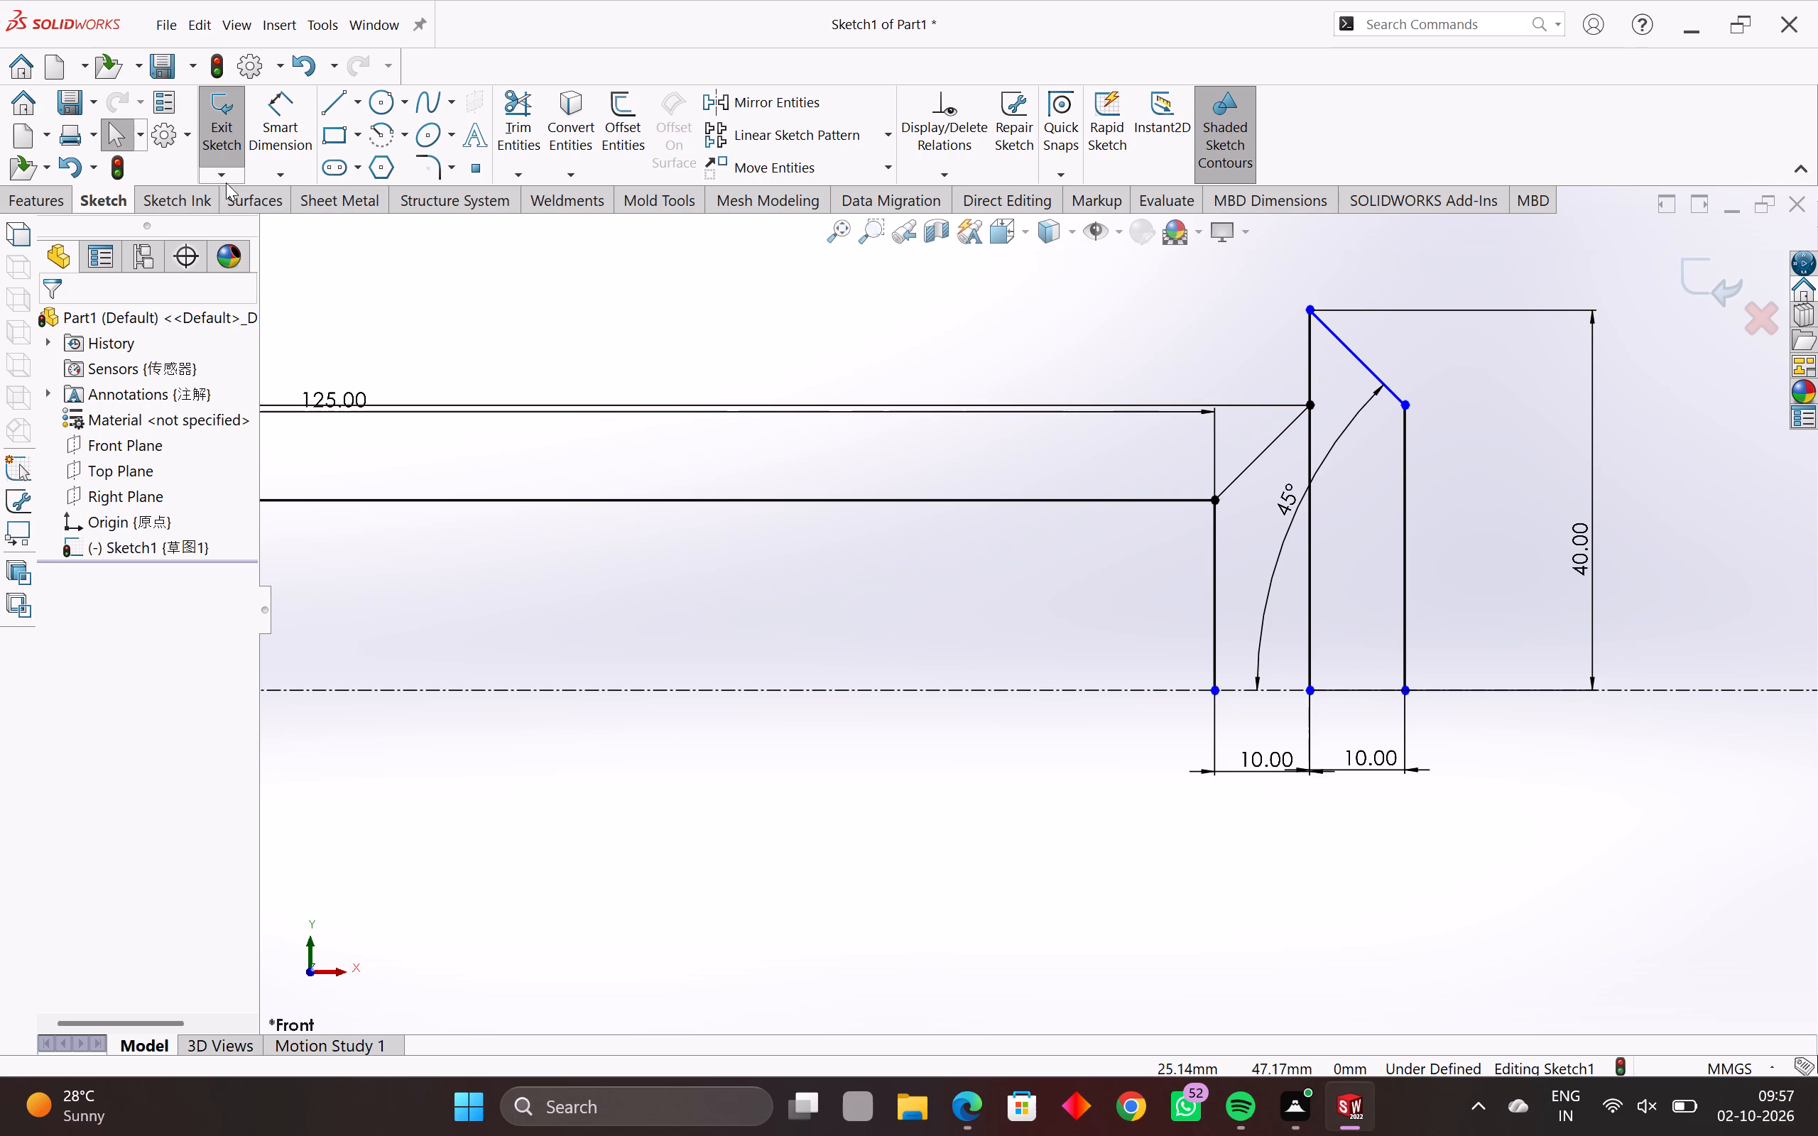
Dimension the height from the centreline to the corner where the flared end's sloped line meets the outer vertical line.
click(296, 122)
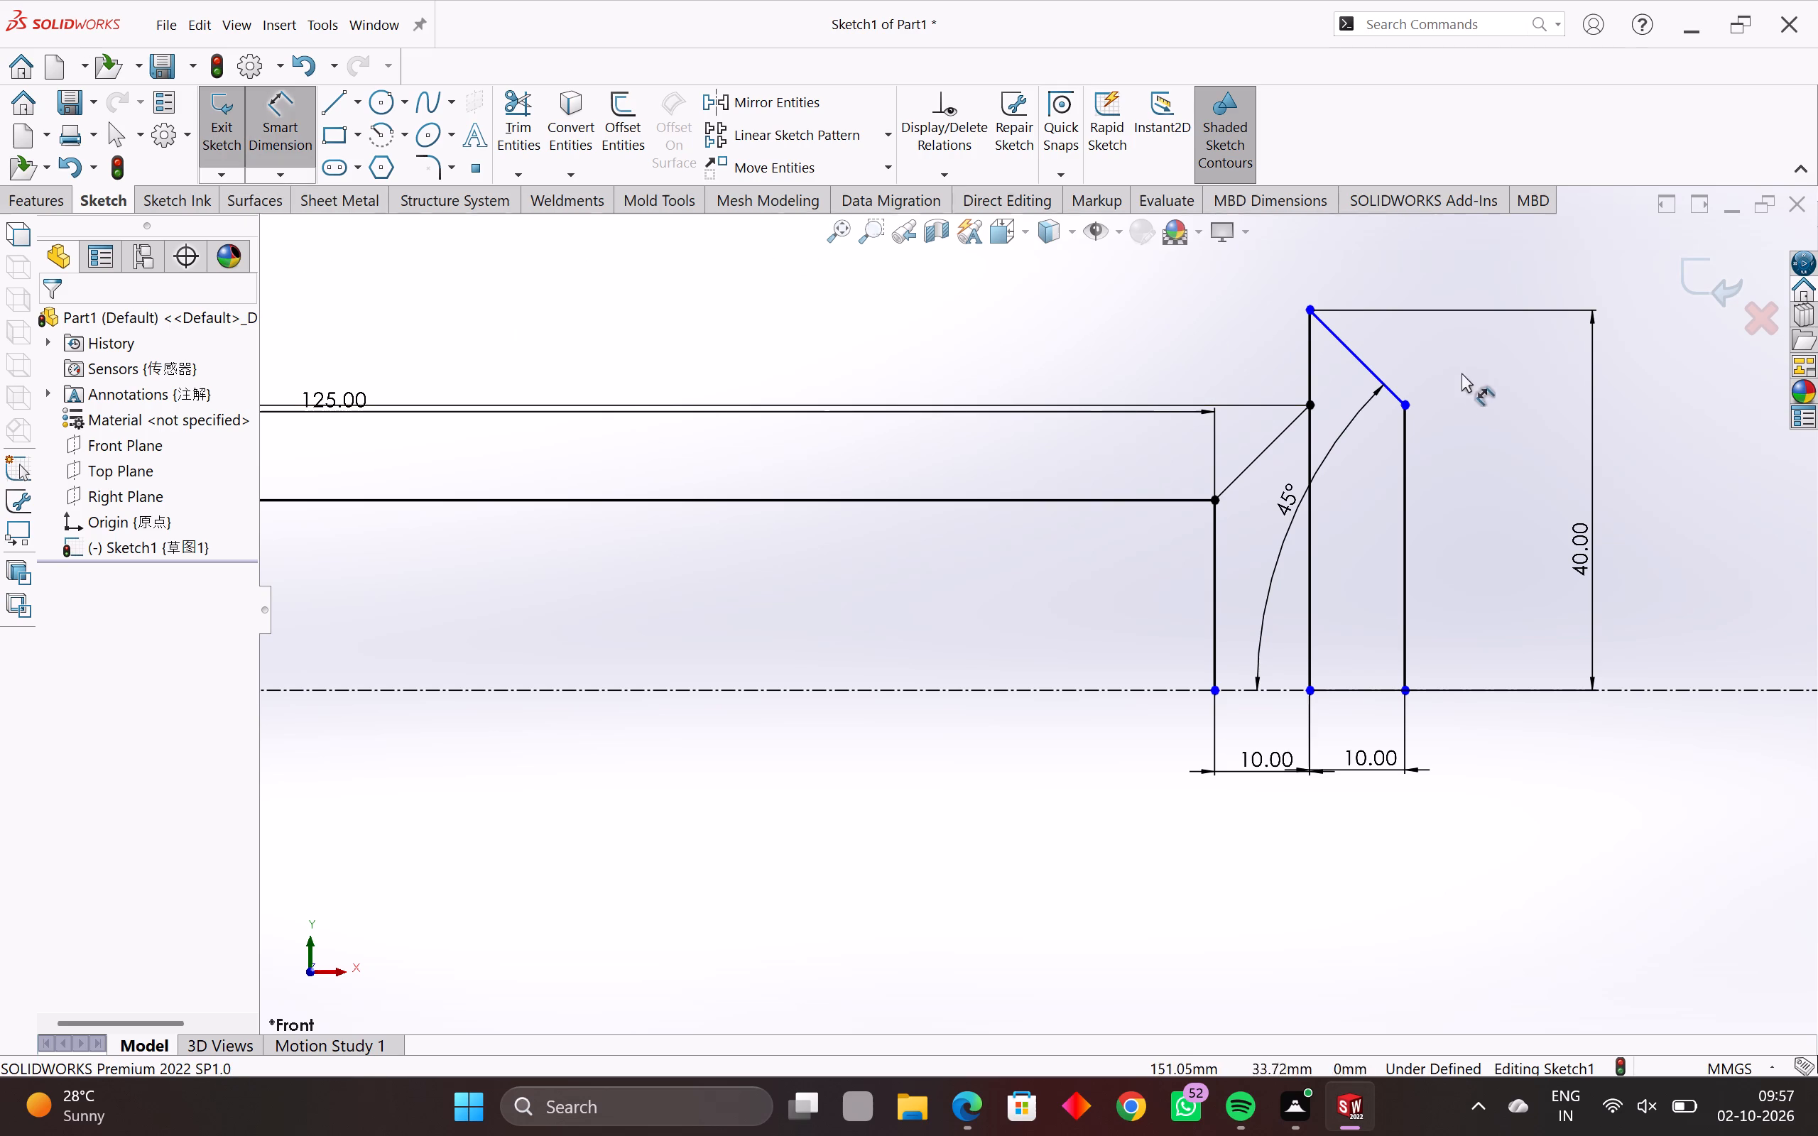
click(1405, 405)
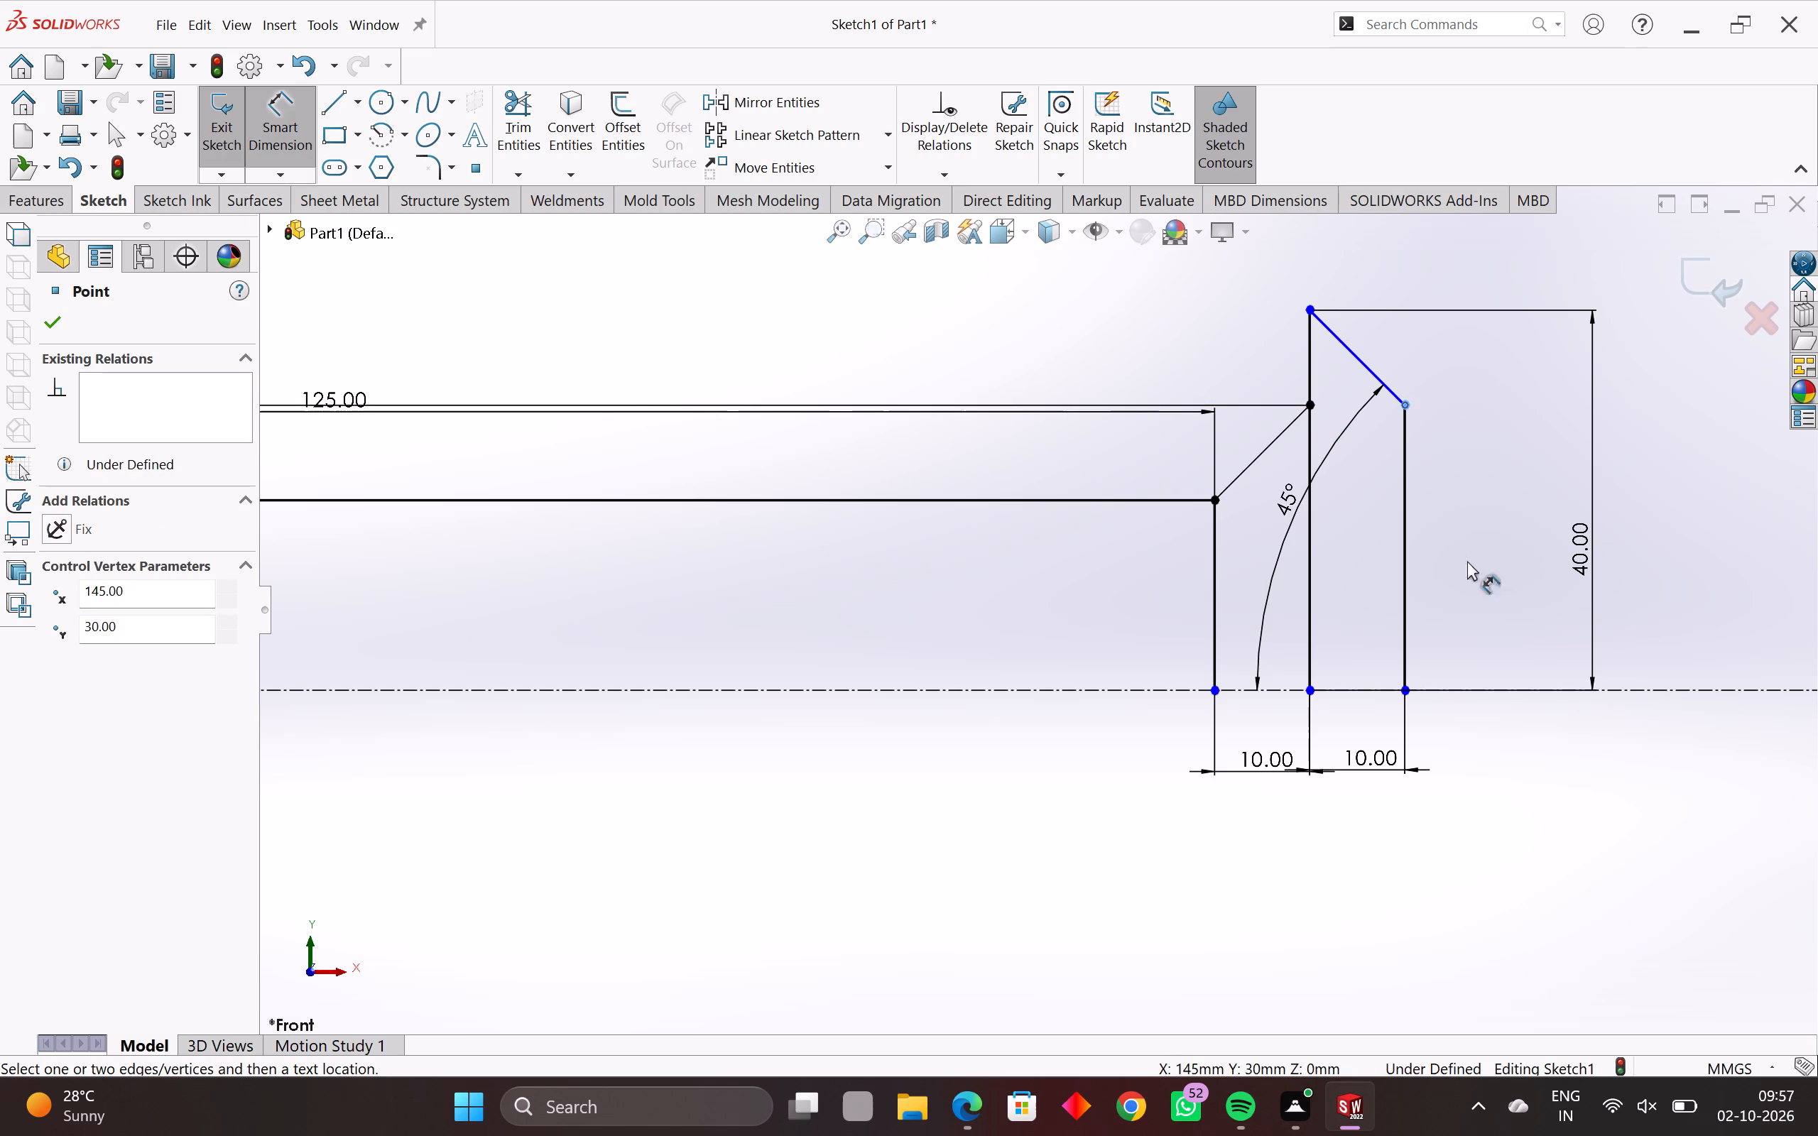
click(1429, 693)
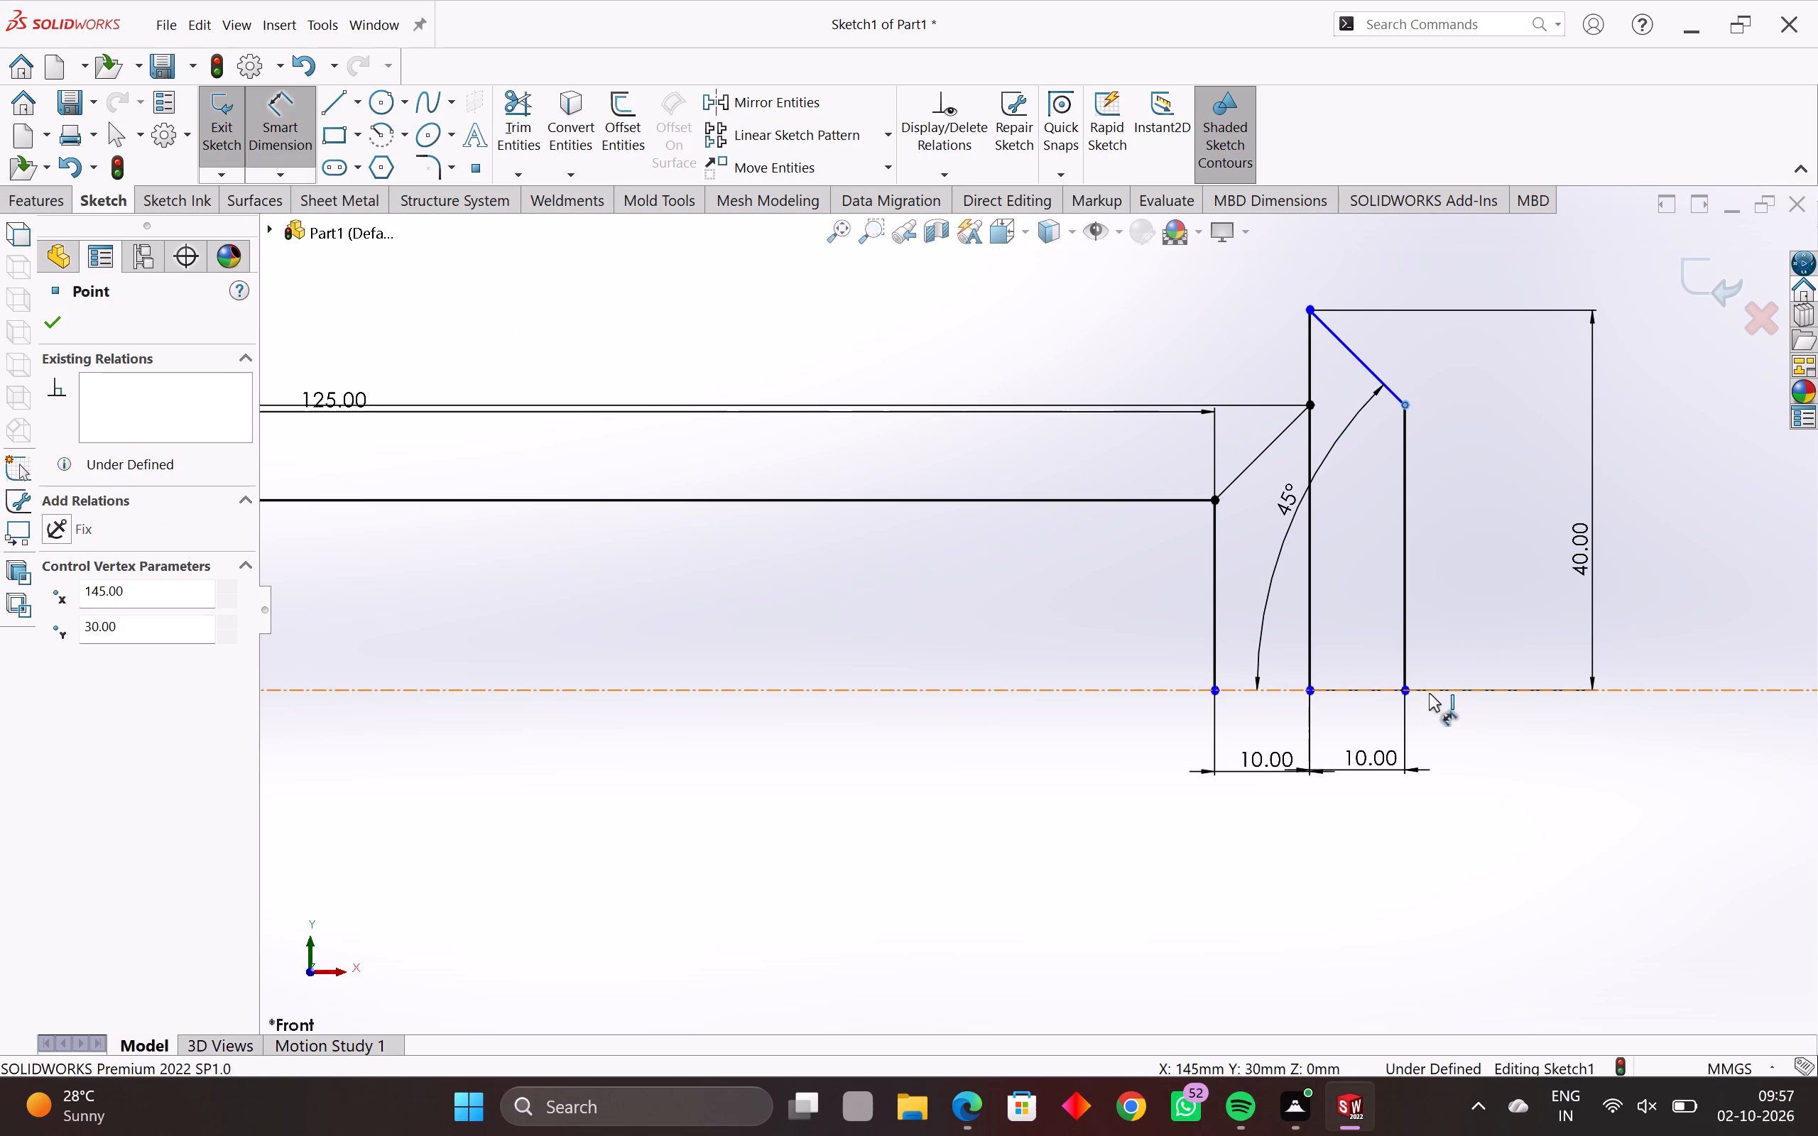
click(1466, 532)
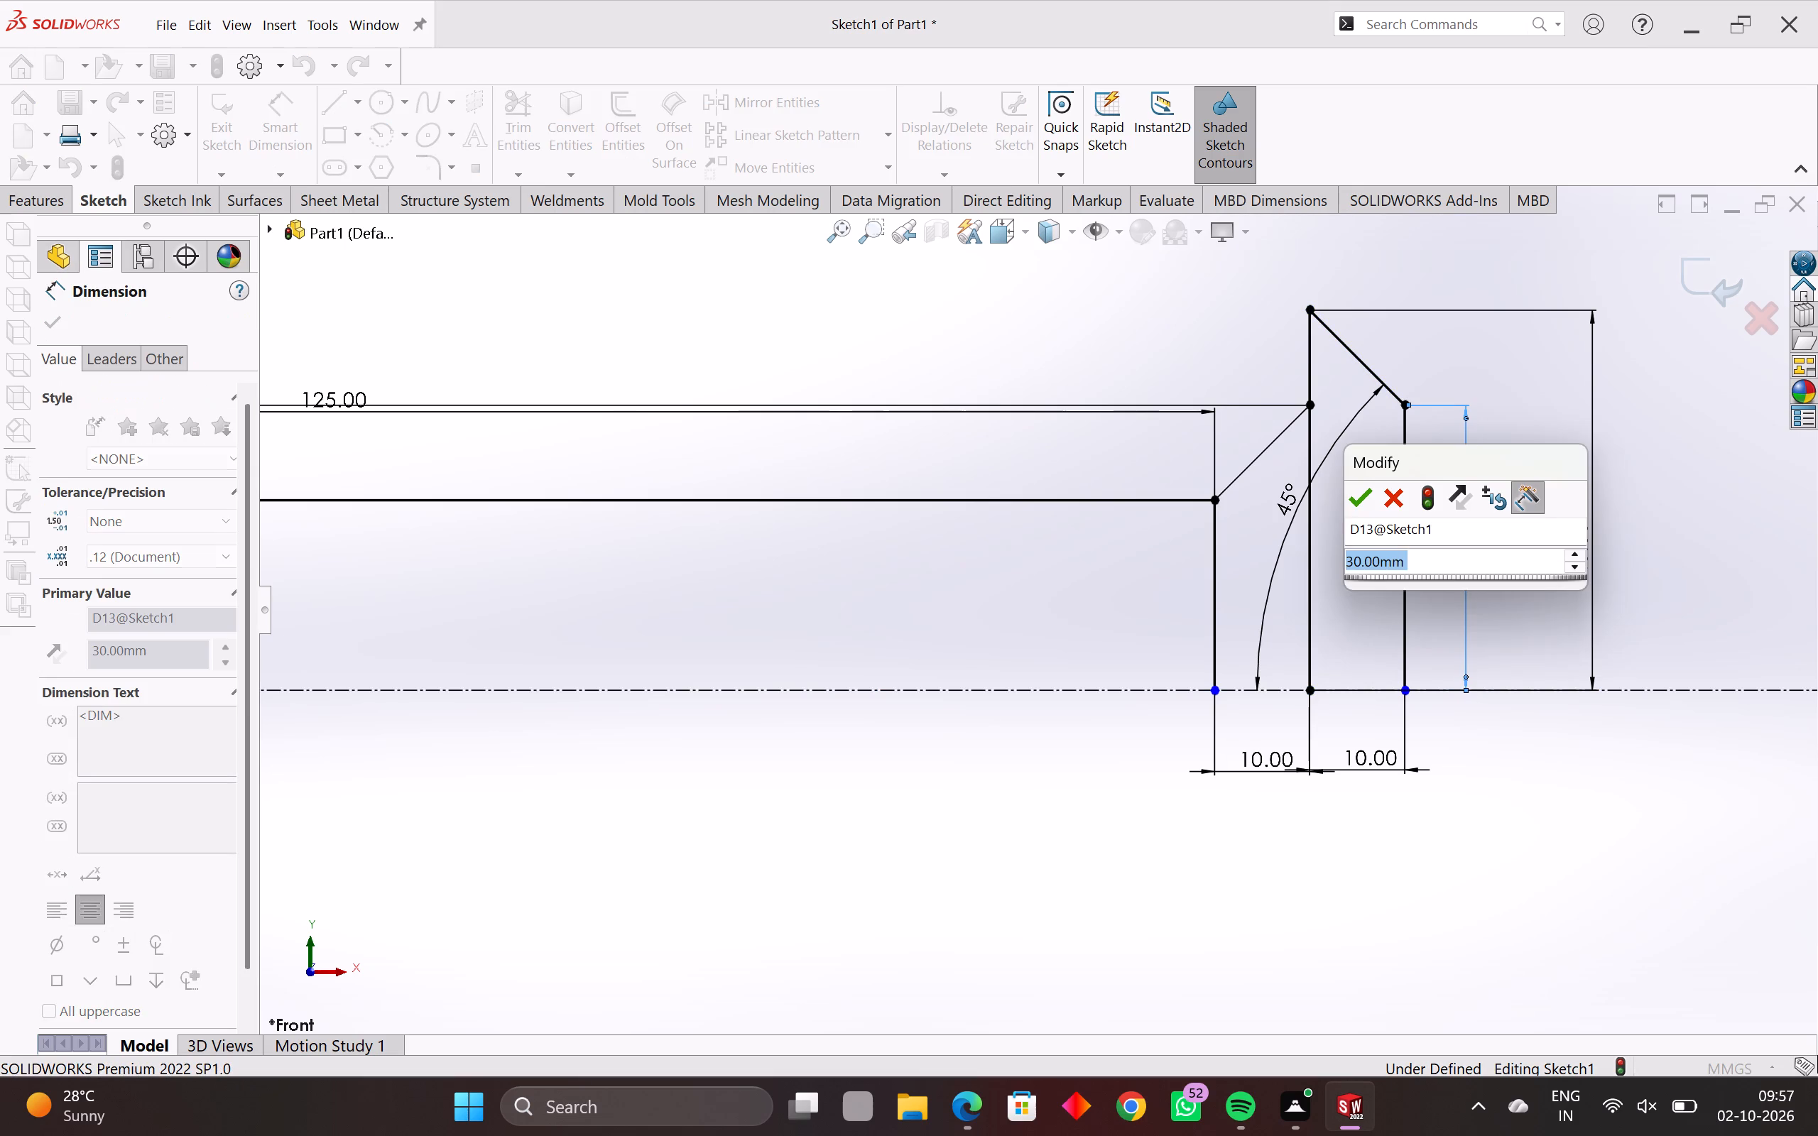
click(1351, 502)
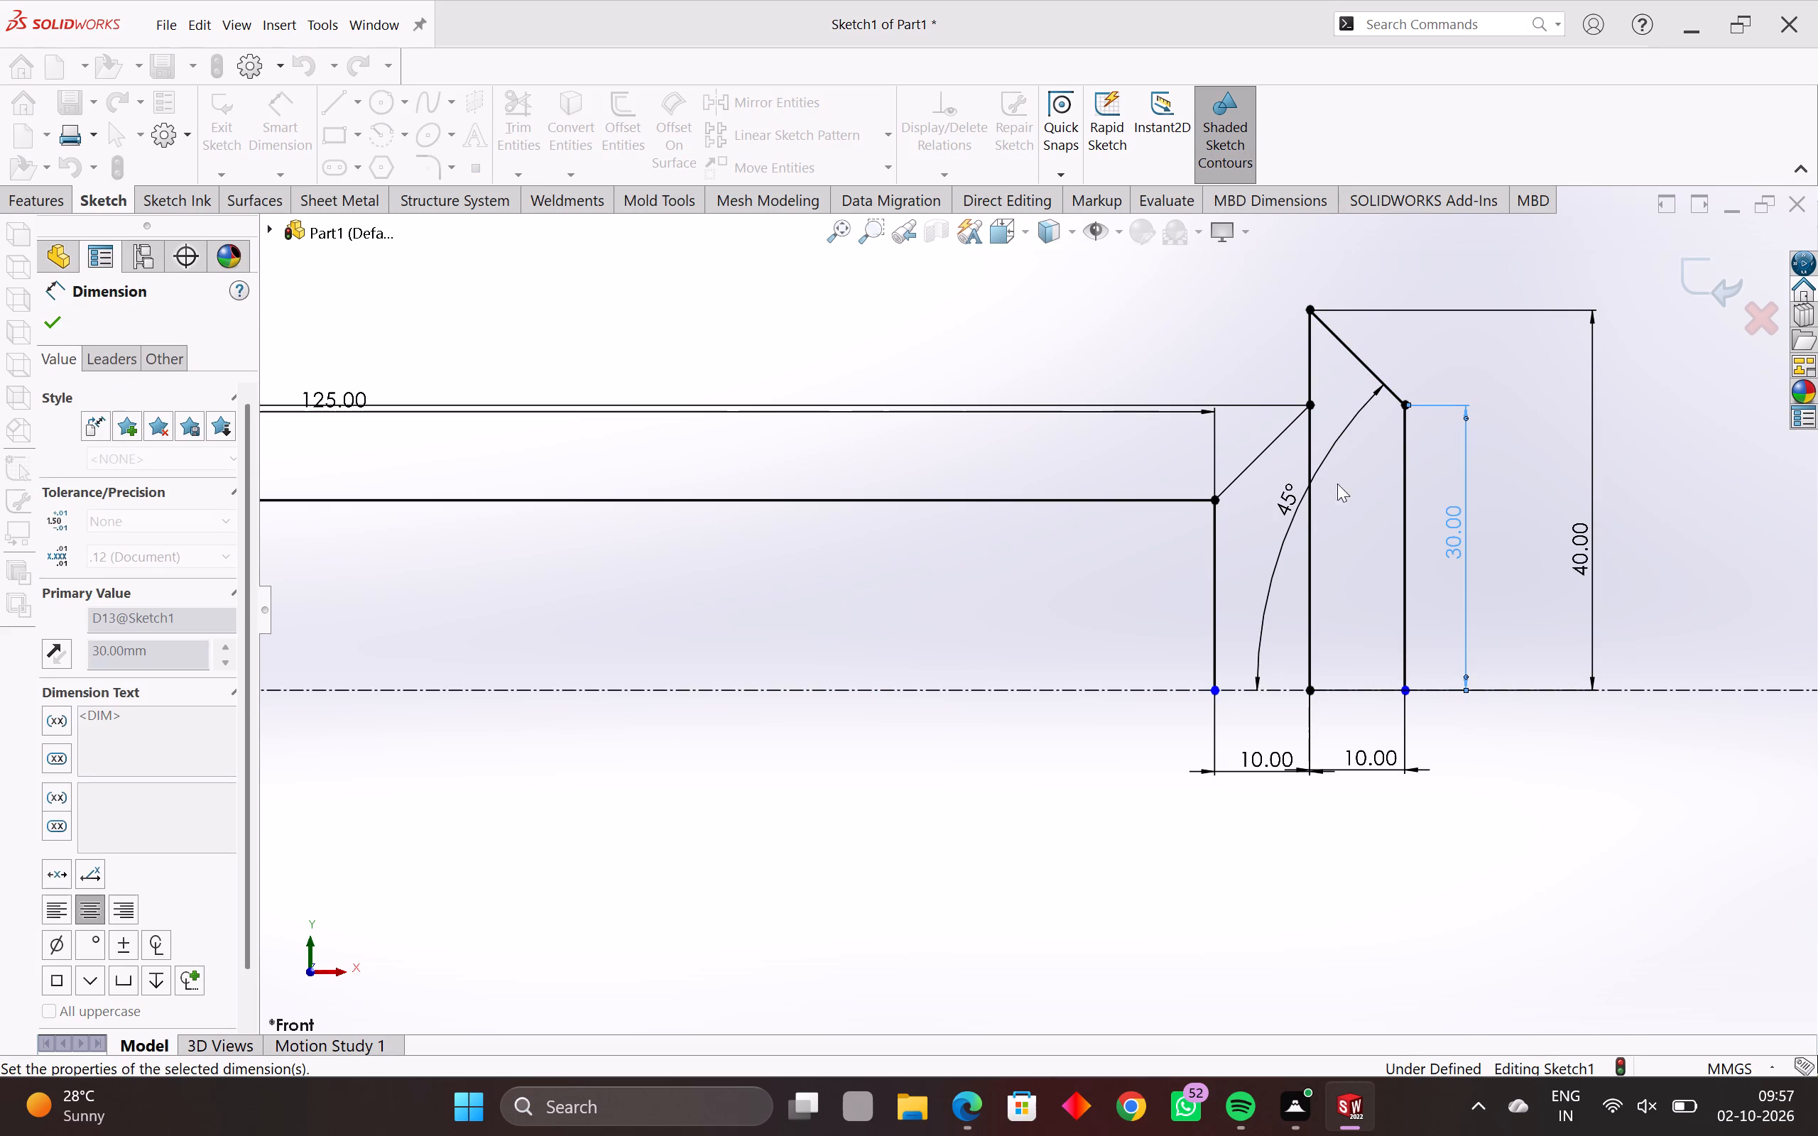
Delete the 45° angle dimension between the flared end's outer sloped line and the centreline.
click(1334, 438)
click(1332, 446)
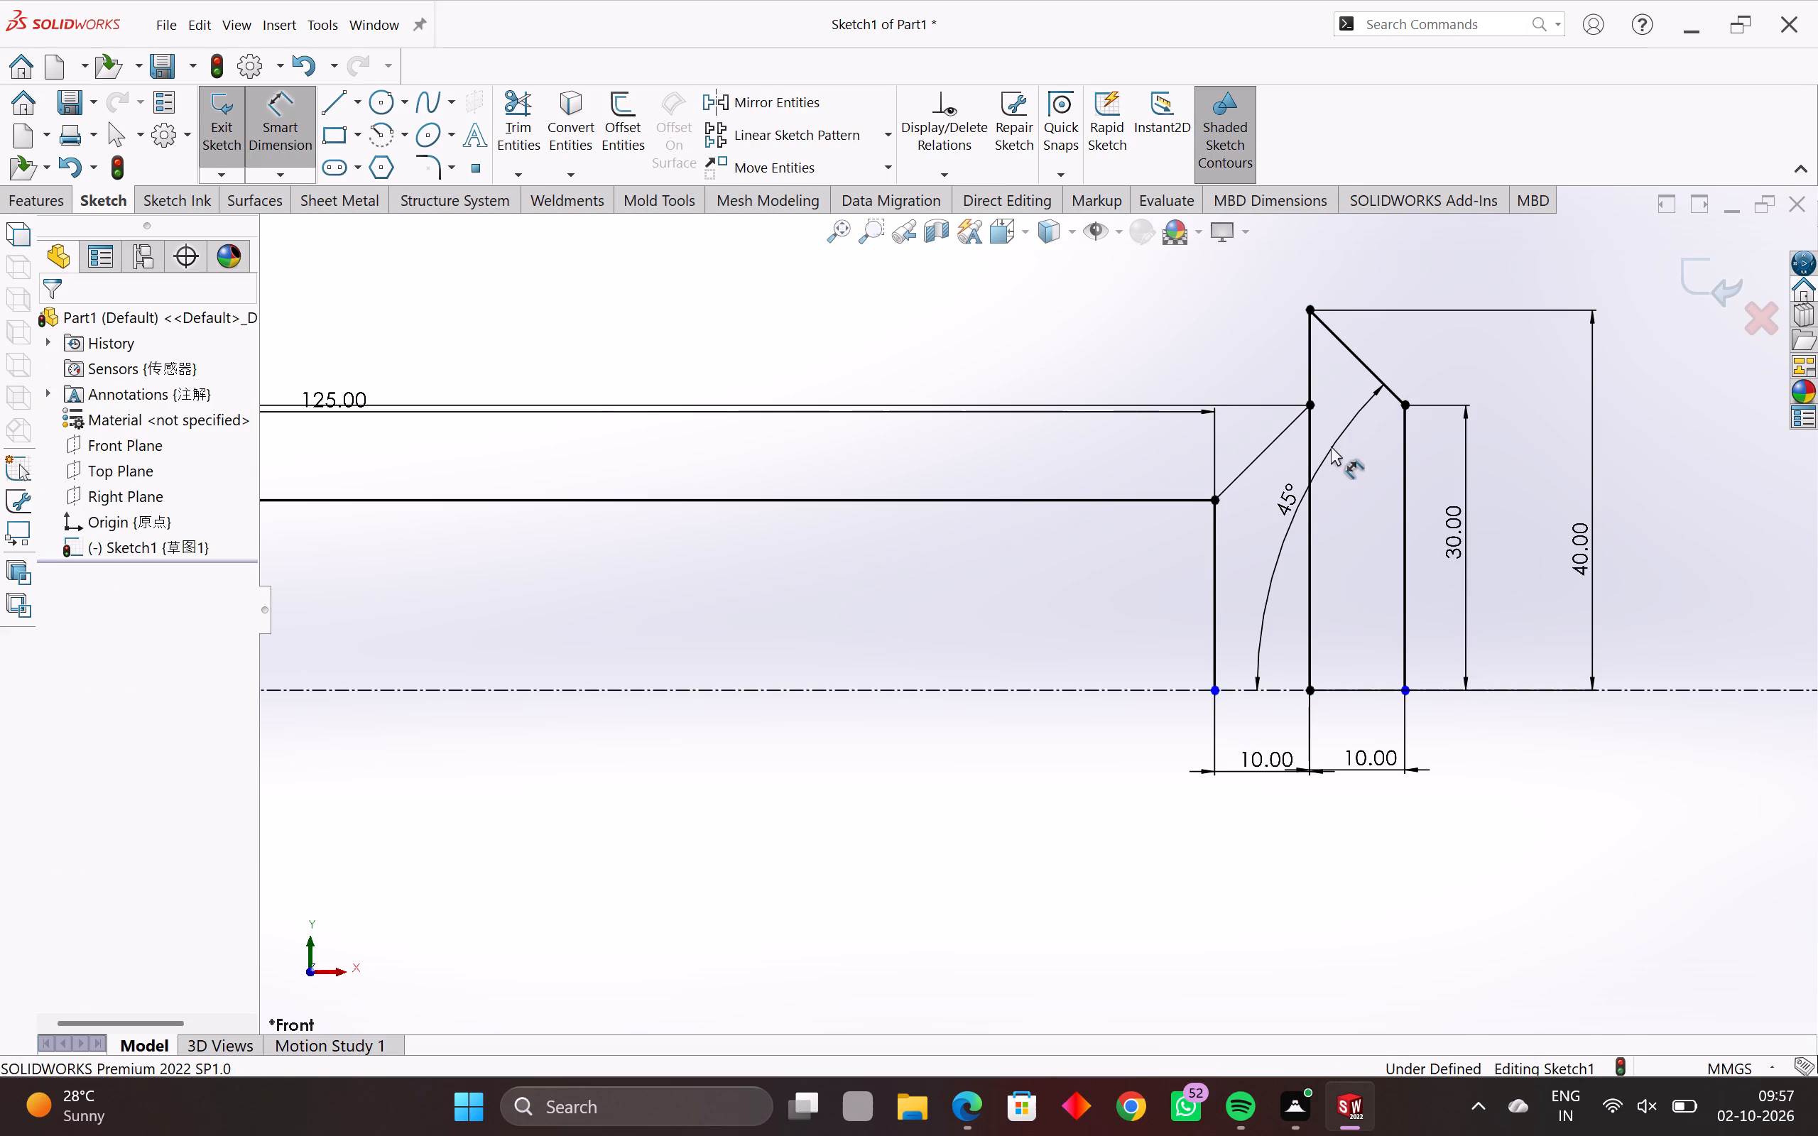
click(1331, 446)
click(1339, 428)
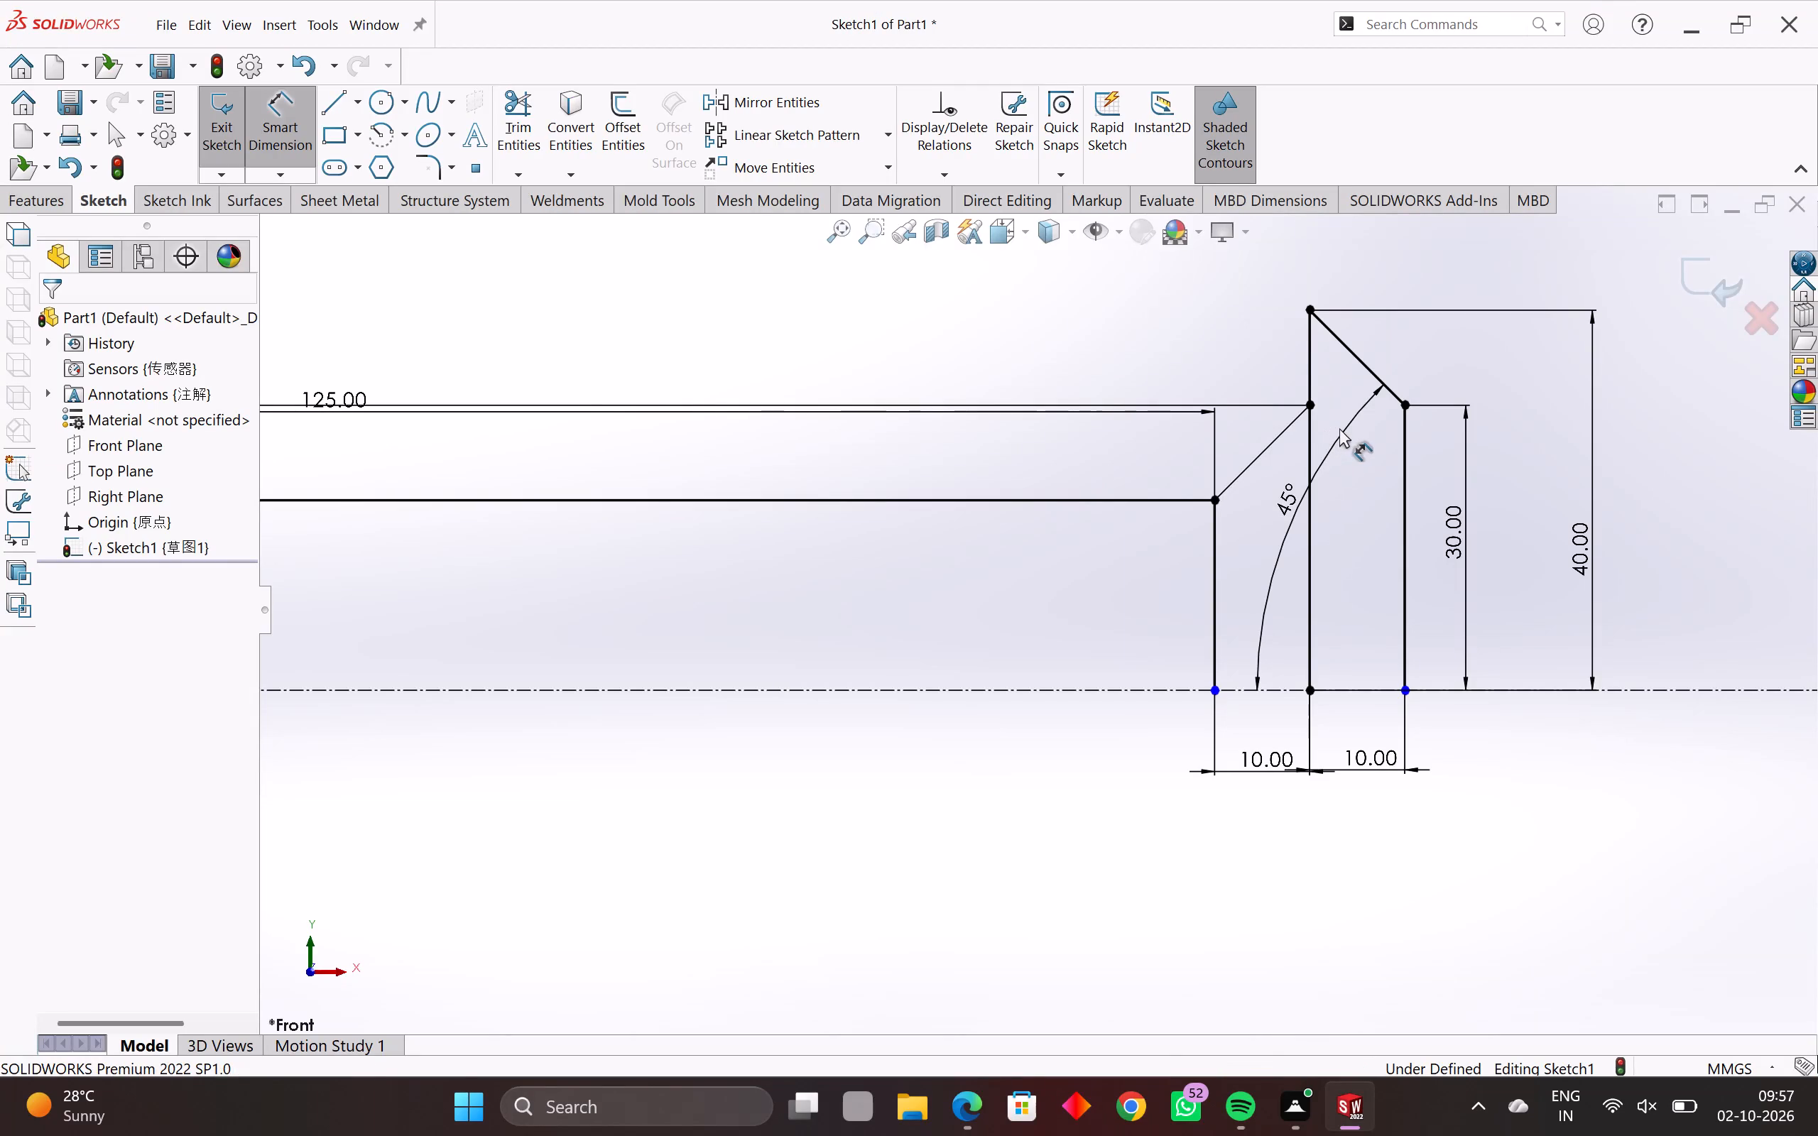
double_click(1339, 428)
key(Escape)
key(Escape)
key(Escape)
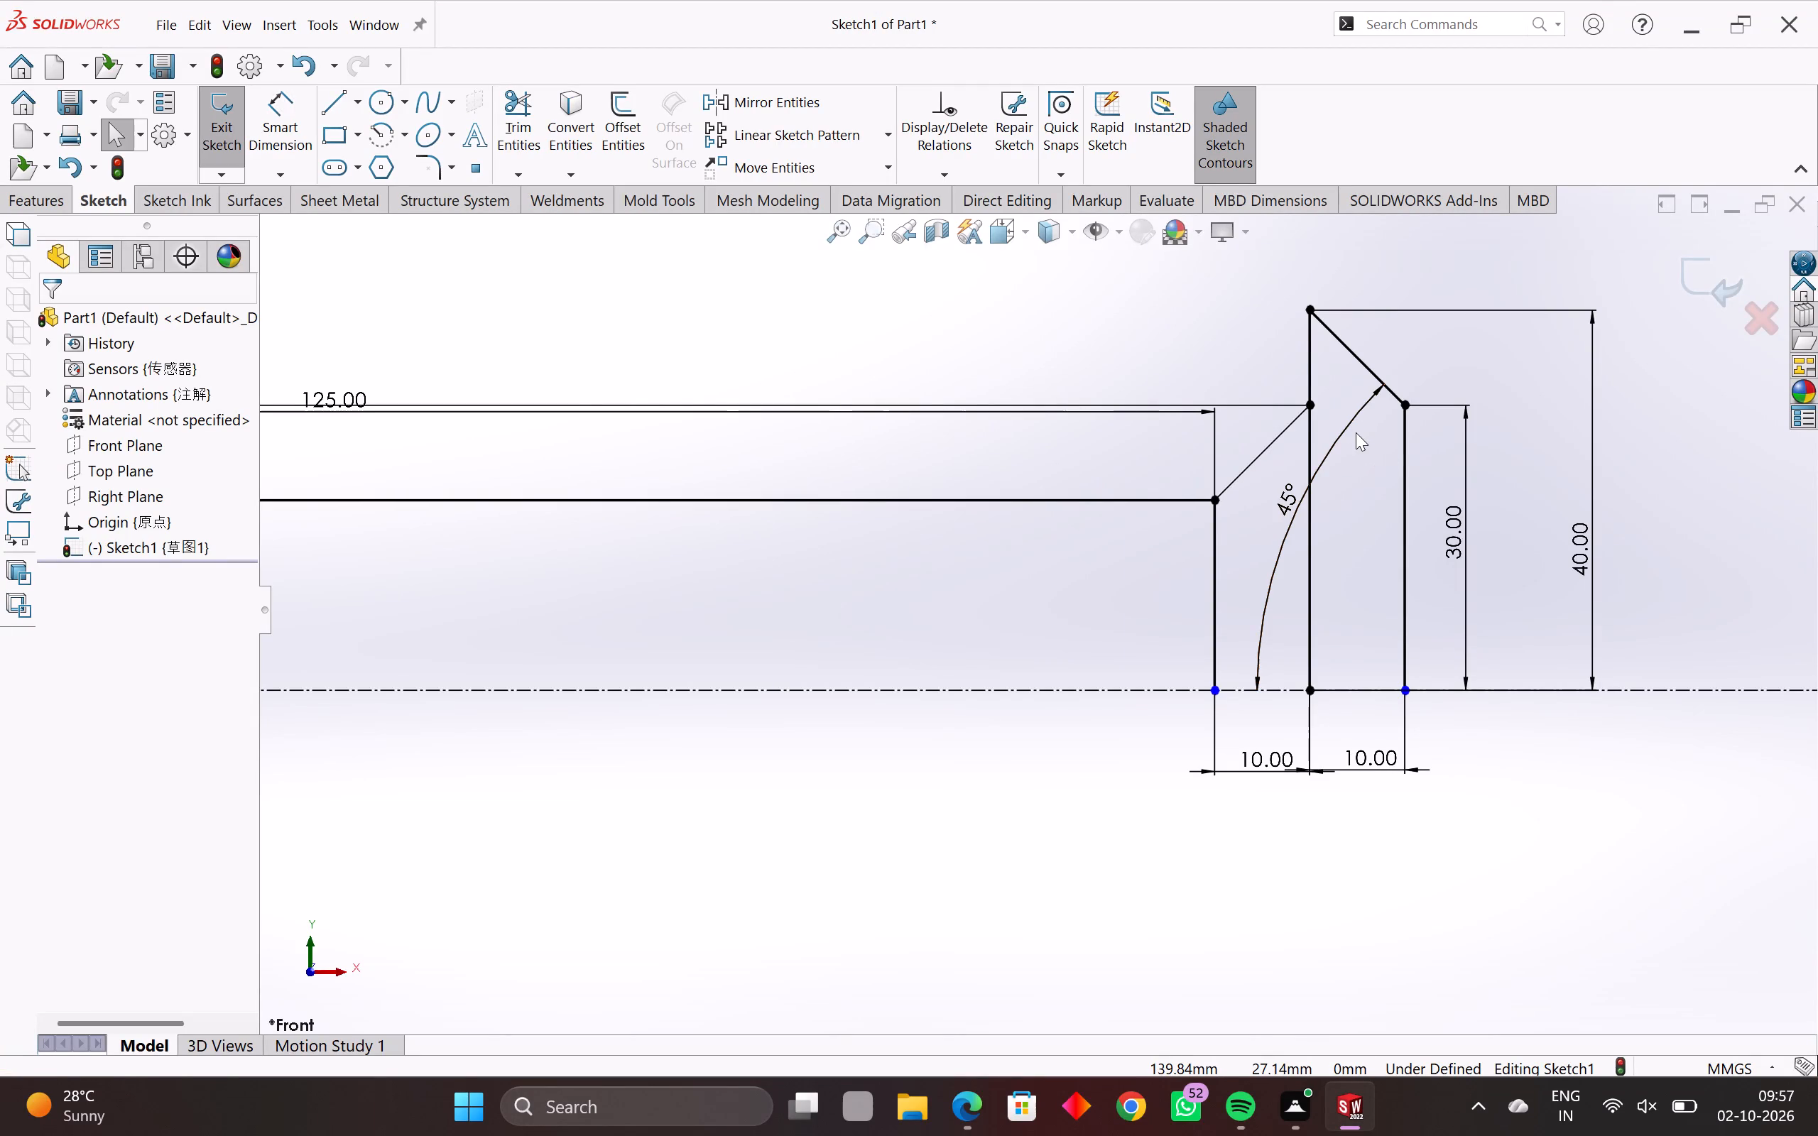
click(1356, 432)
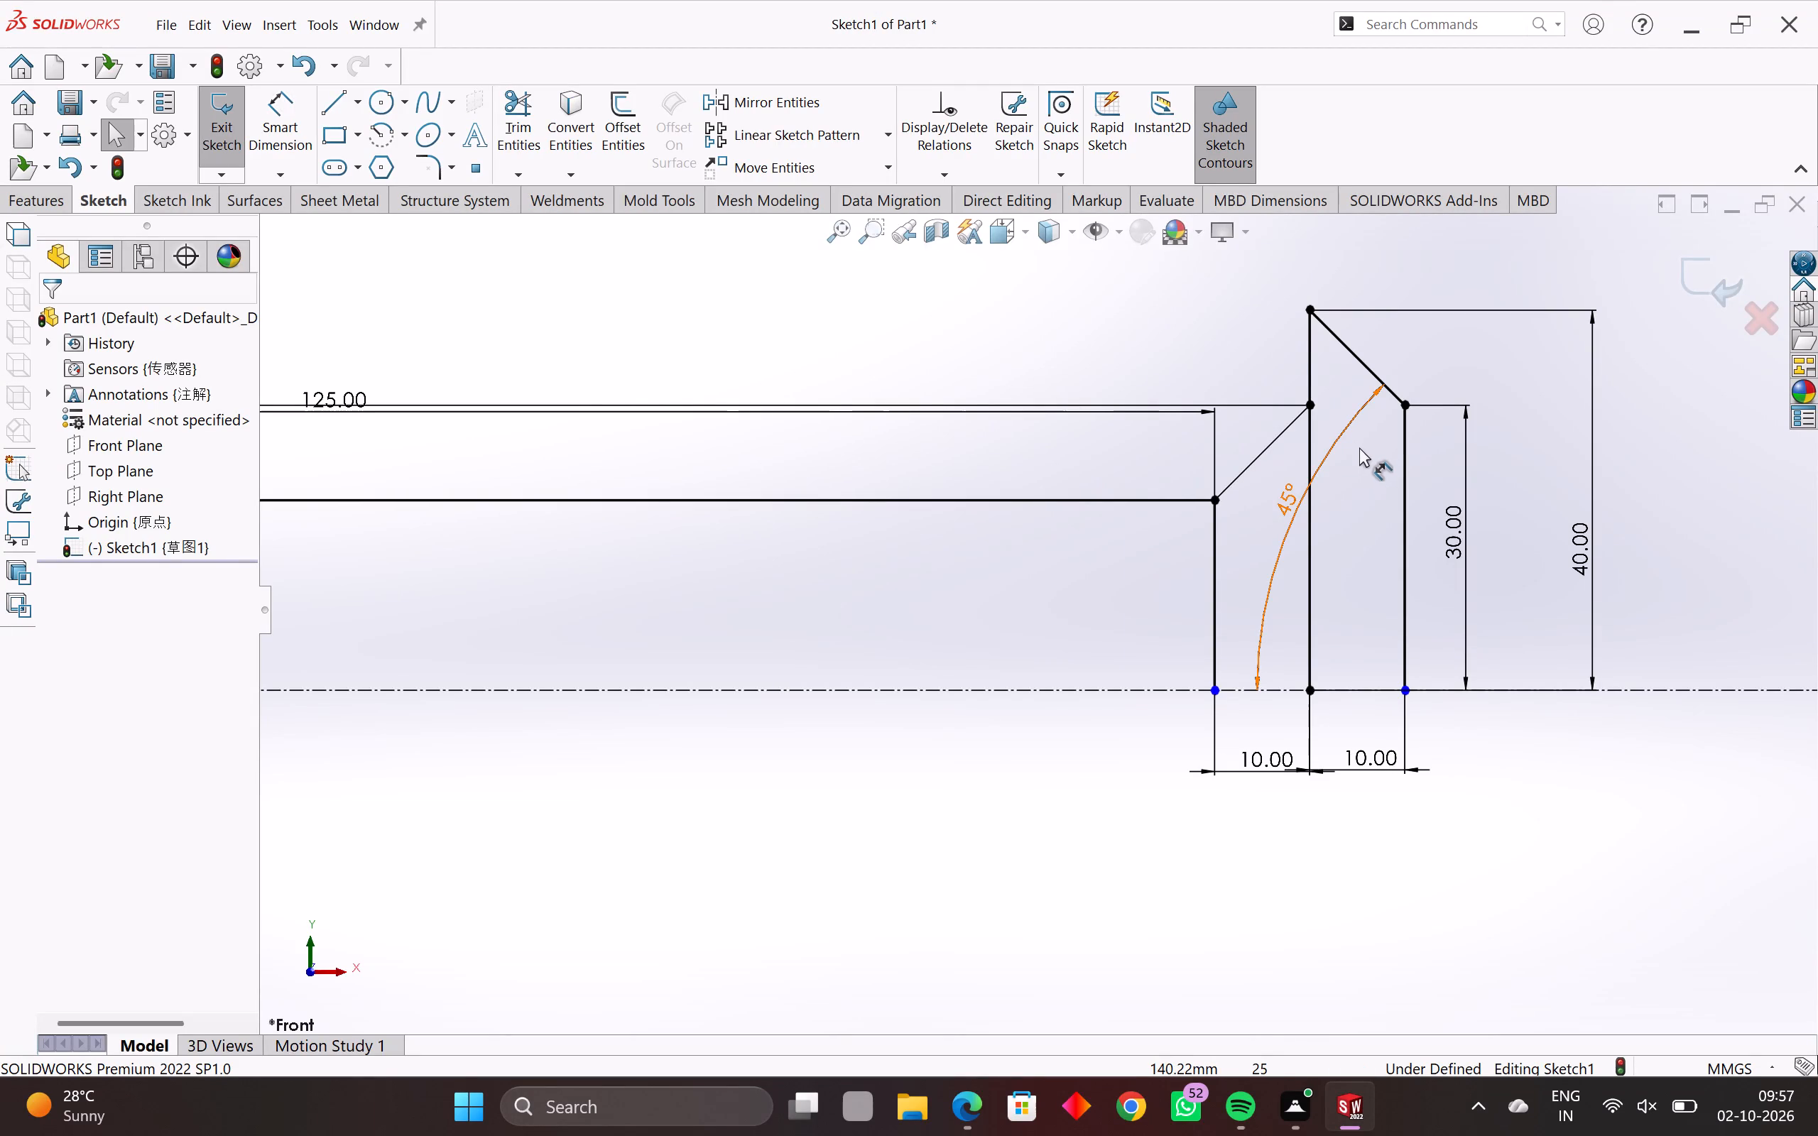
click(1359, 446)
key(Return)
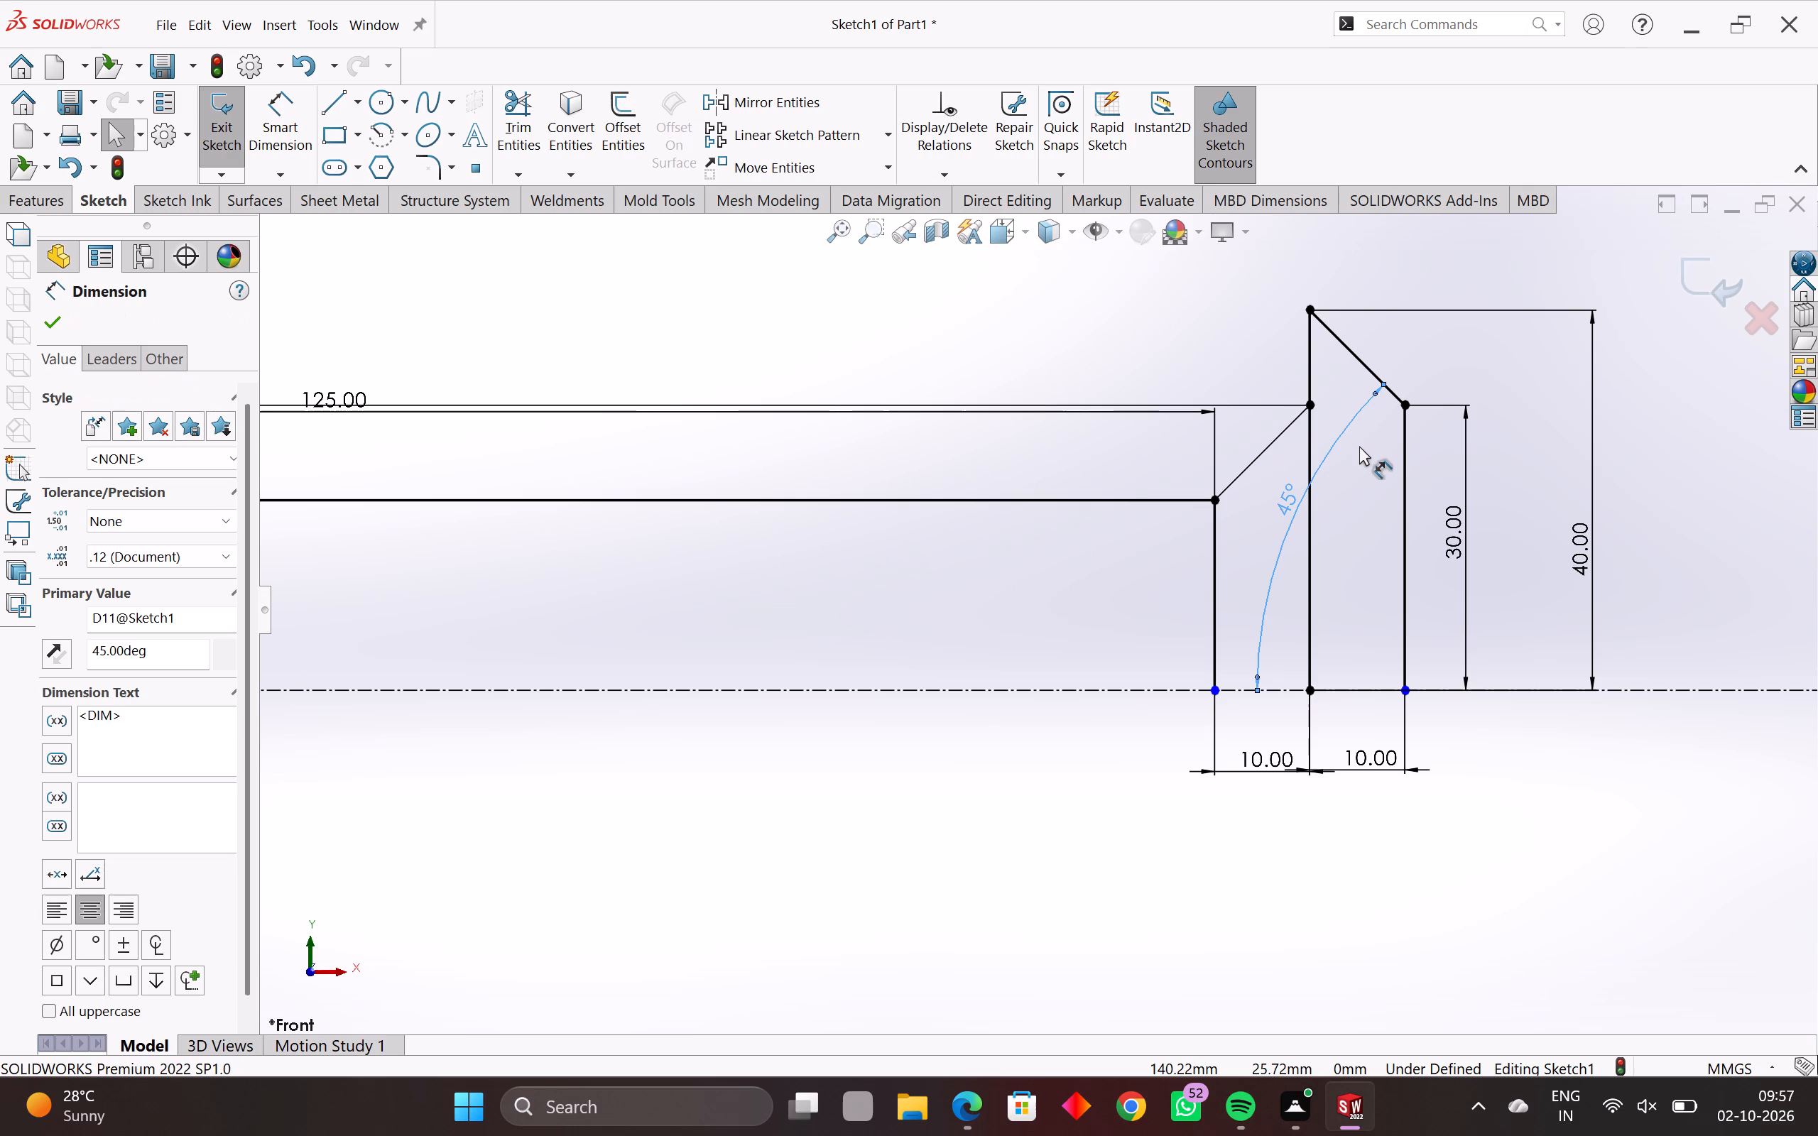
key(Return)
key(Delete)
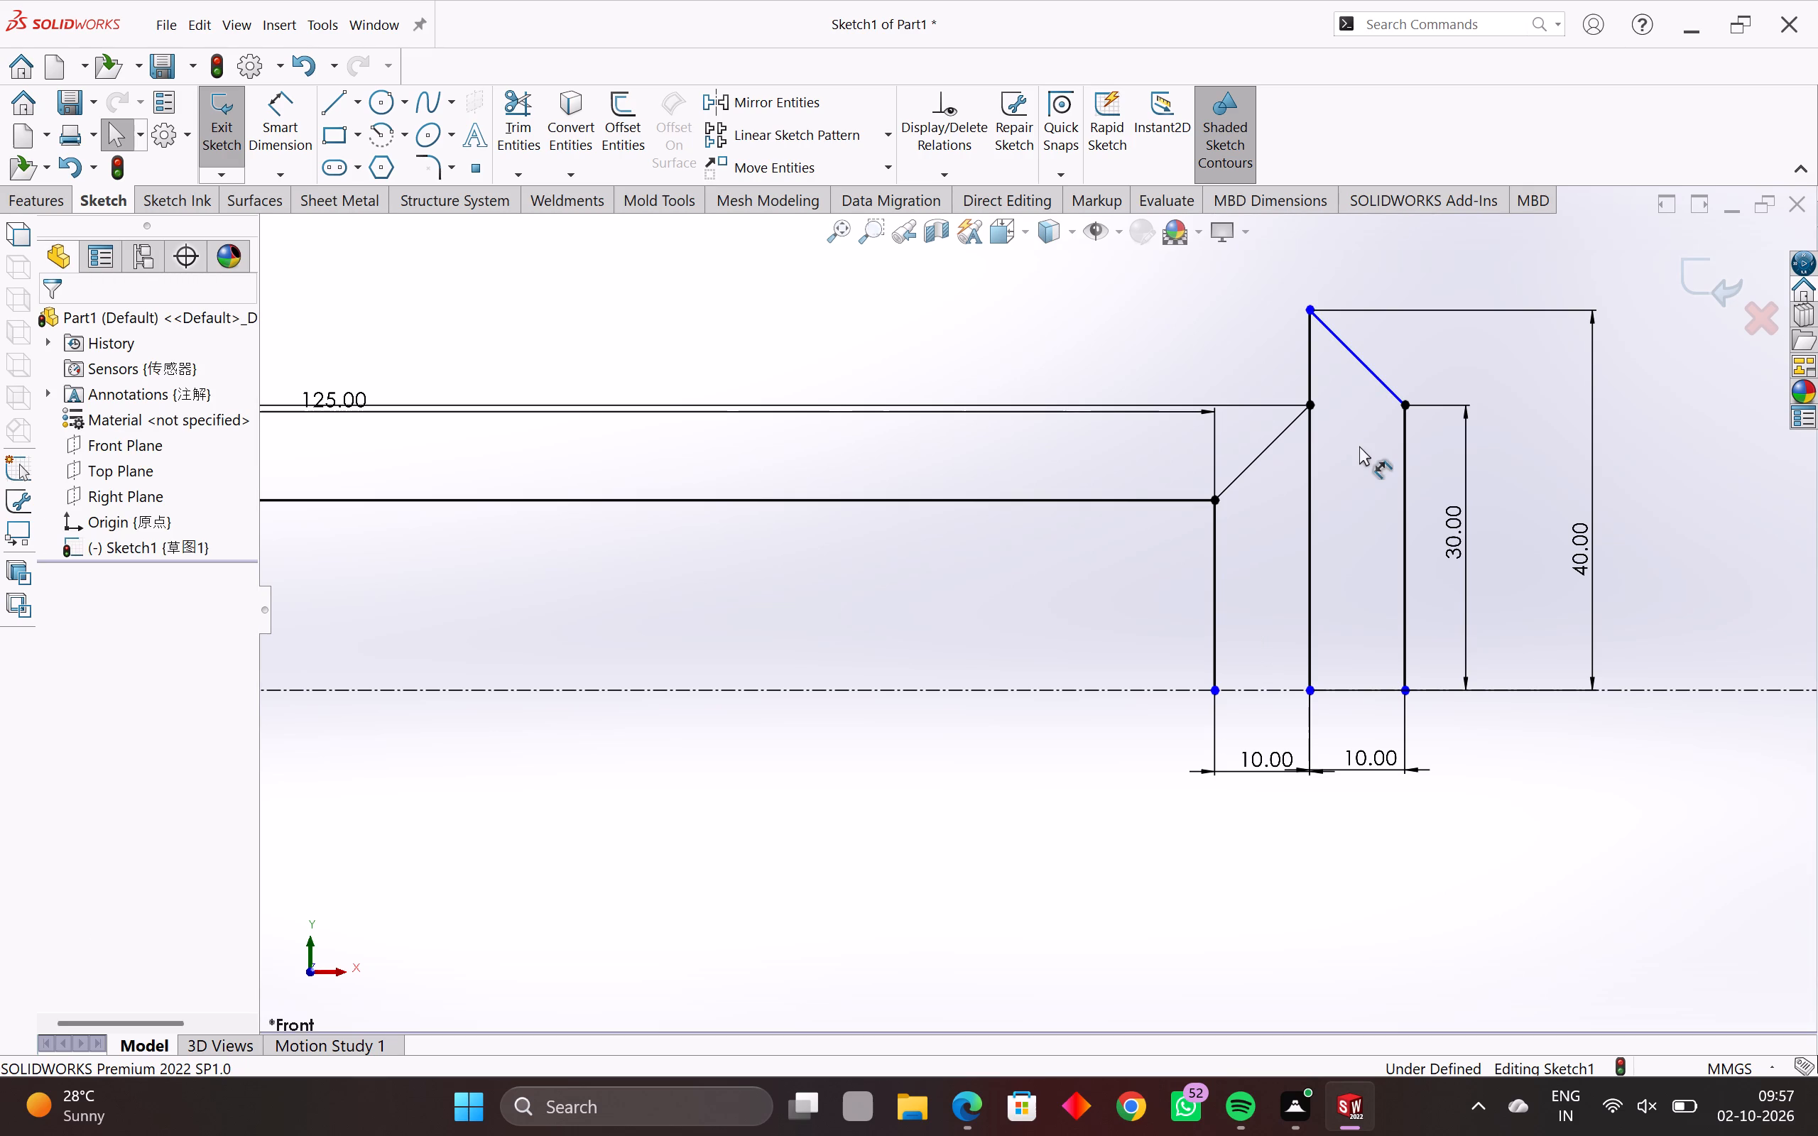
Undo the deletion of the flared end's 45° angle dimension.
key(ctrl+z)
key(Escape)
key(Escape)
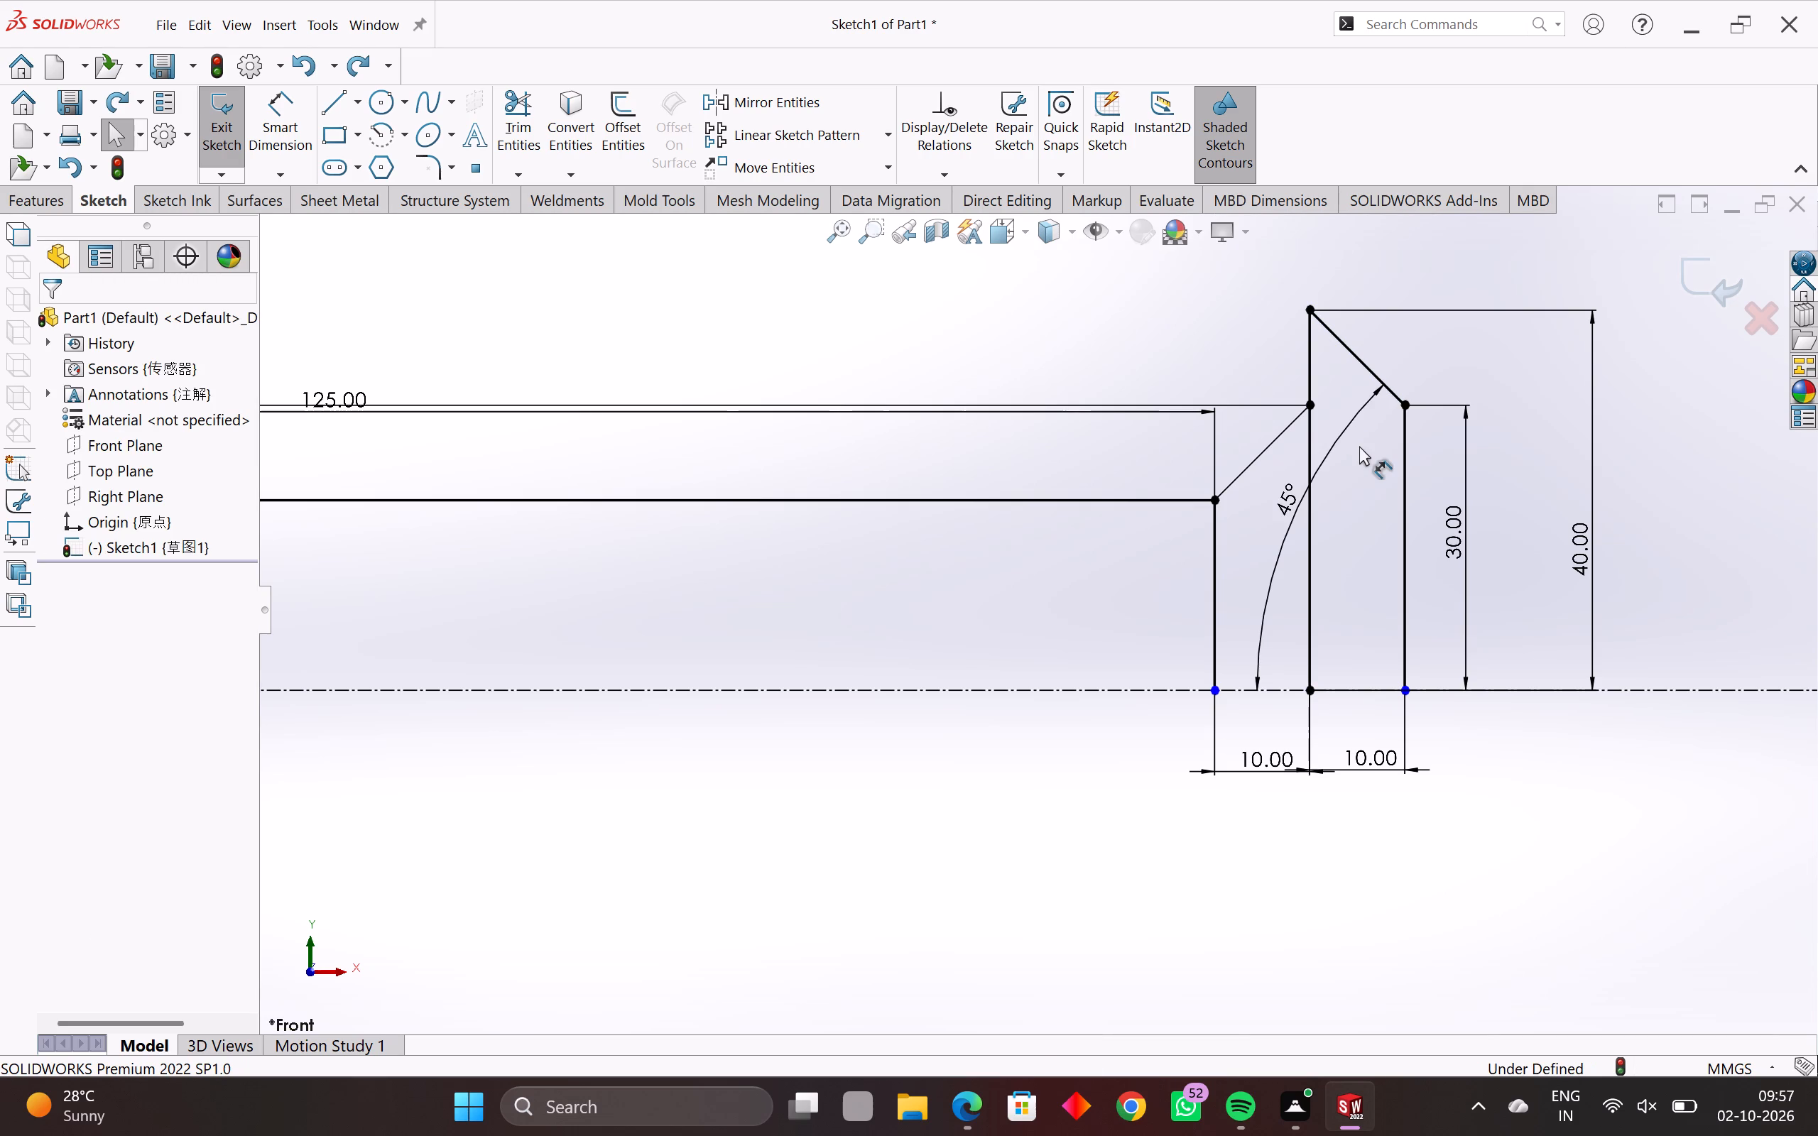
Dimension the overall horizontal distance between the flared section's first and last vertical lines, using their endpoints on the centreline.
scroll(1350, 459, down, 2)
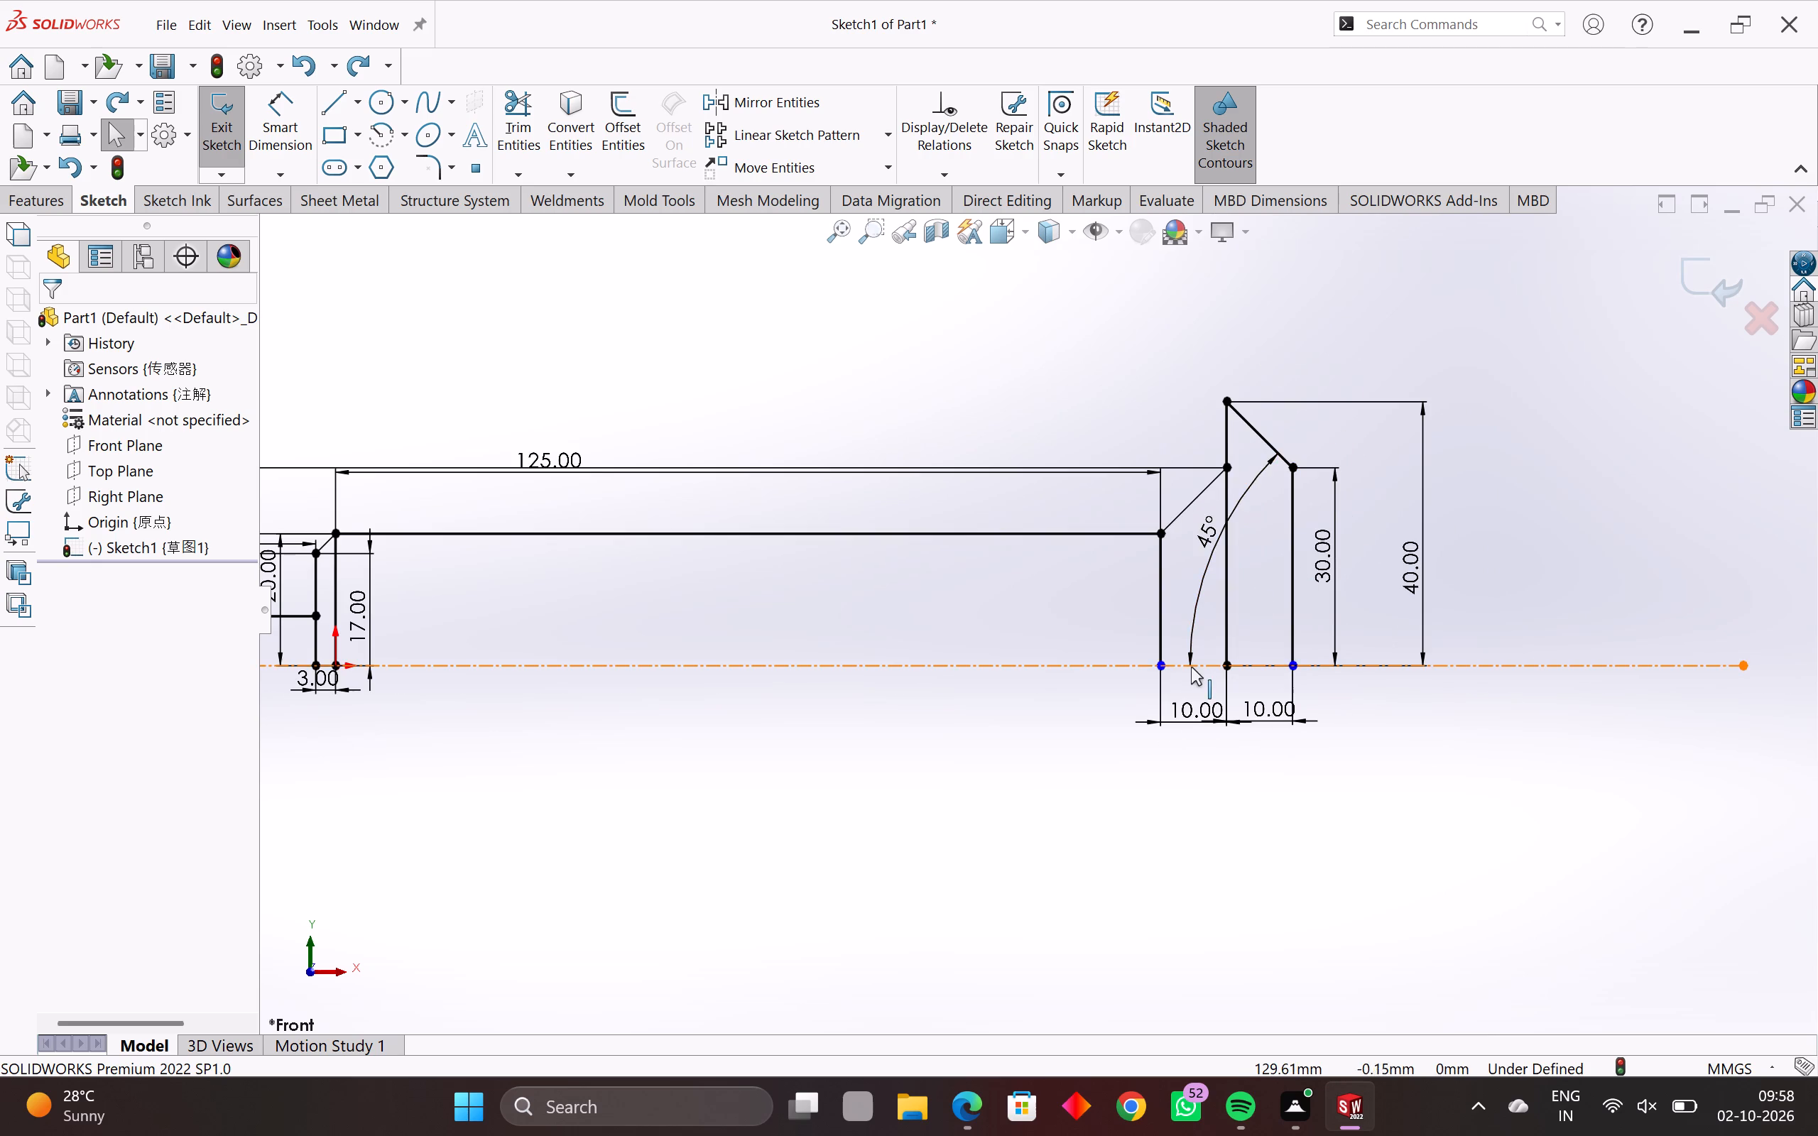
scroll(1191, 667, up, 1)
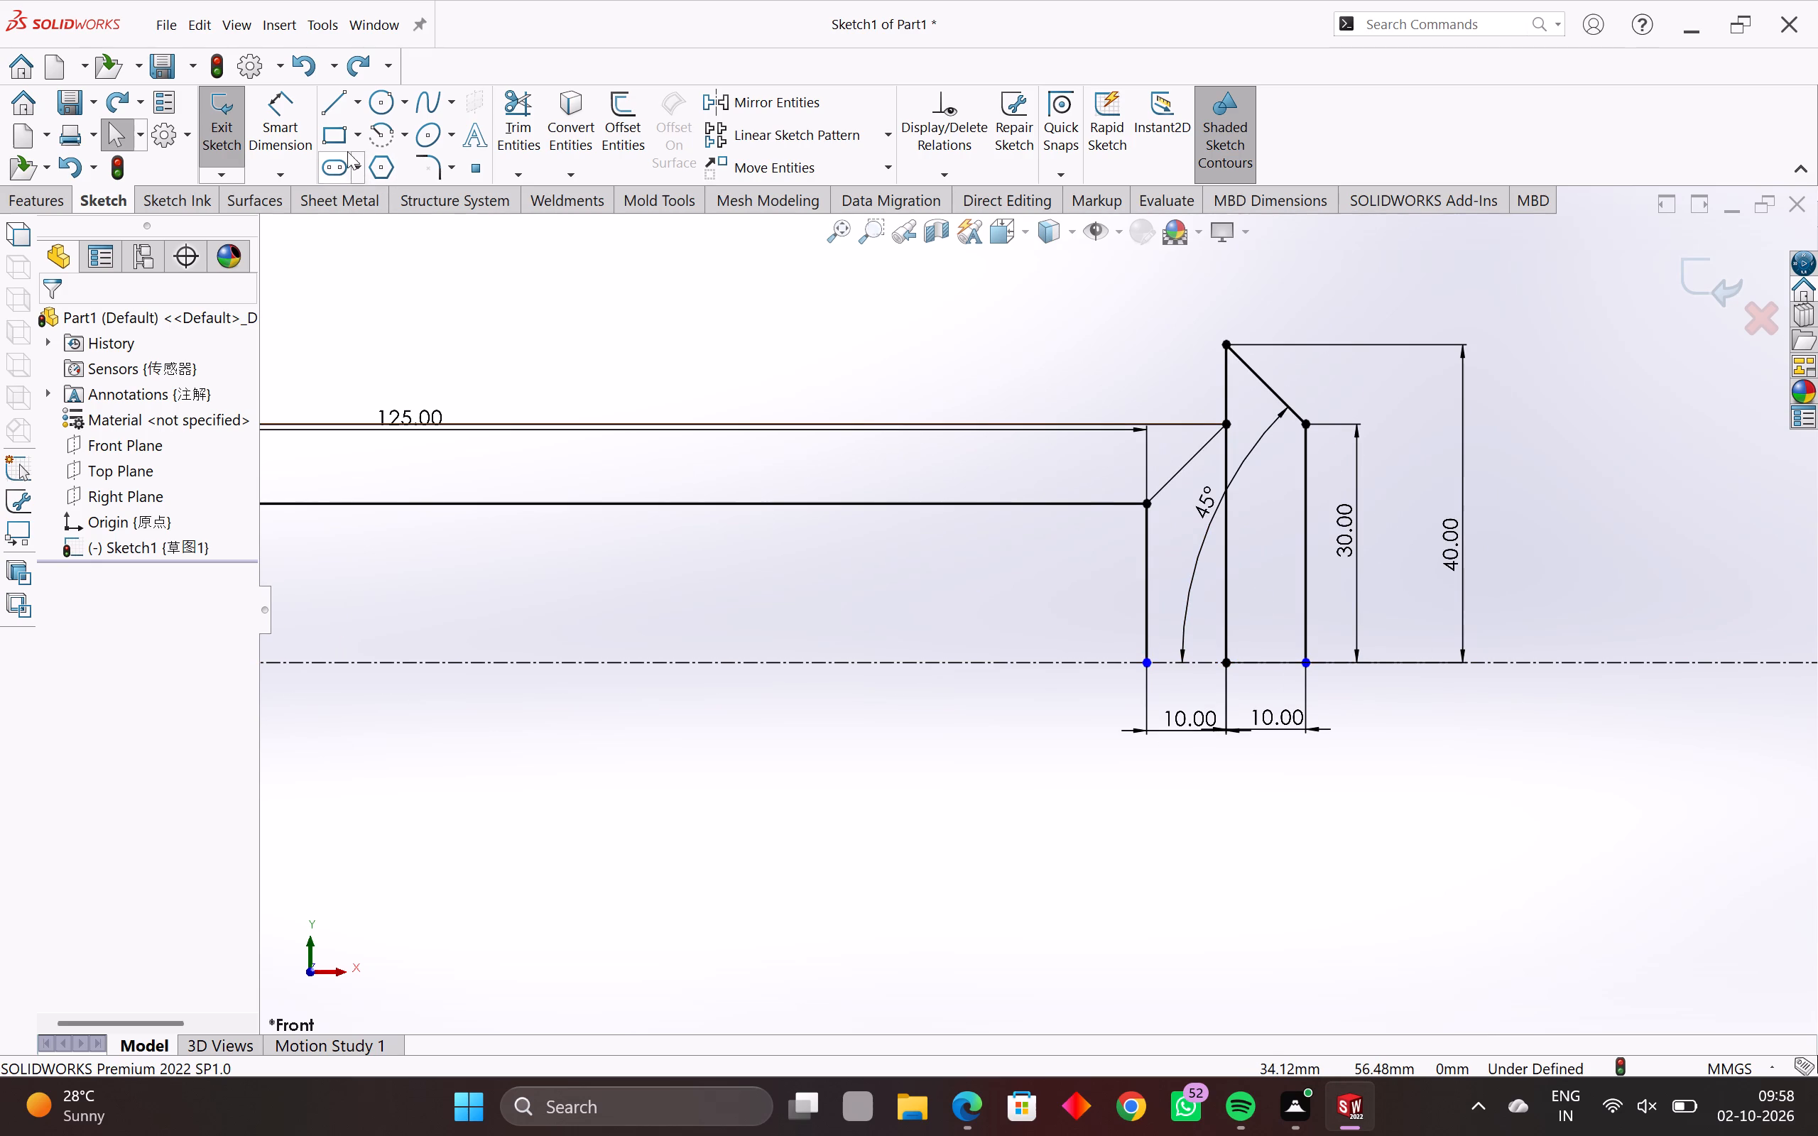
click(295, 117)
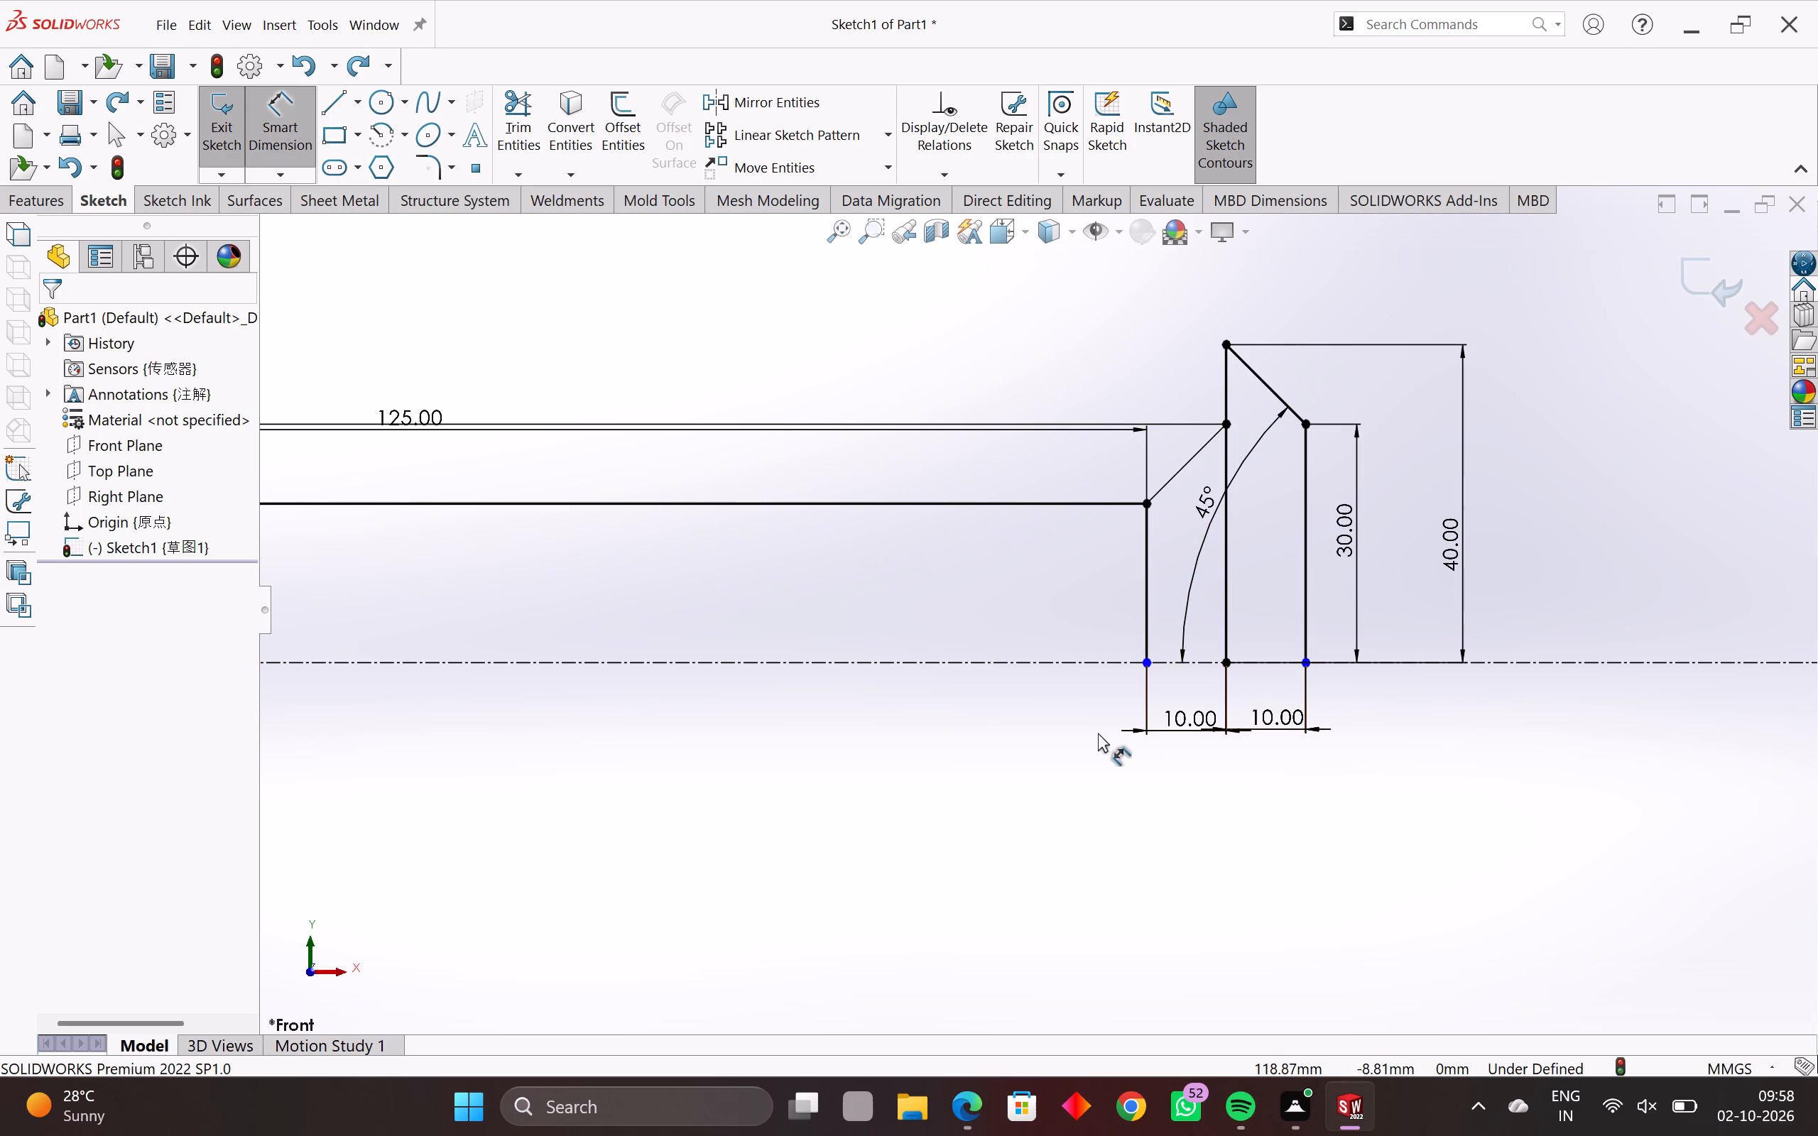
scroll(1147, 701, up, 2)
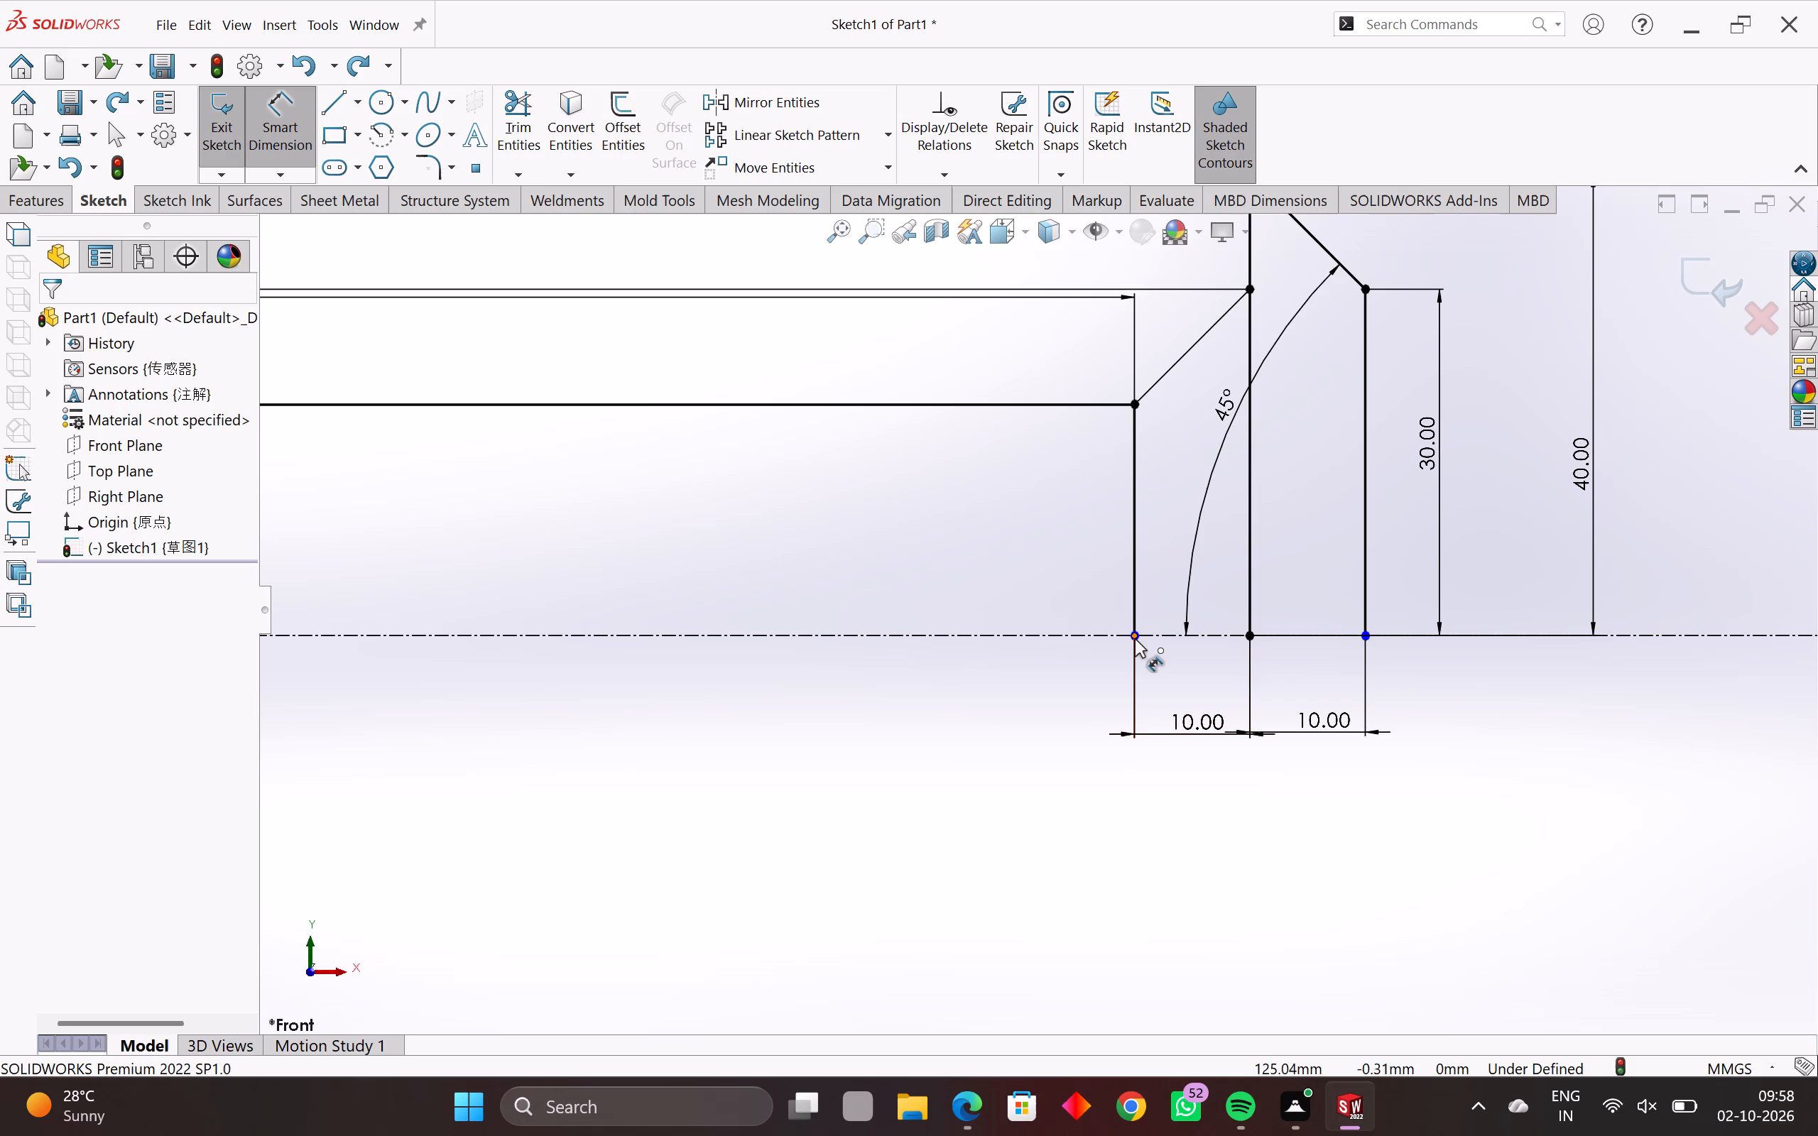
click(1134, 638)
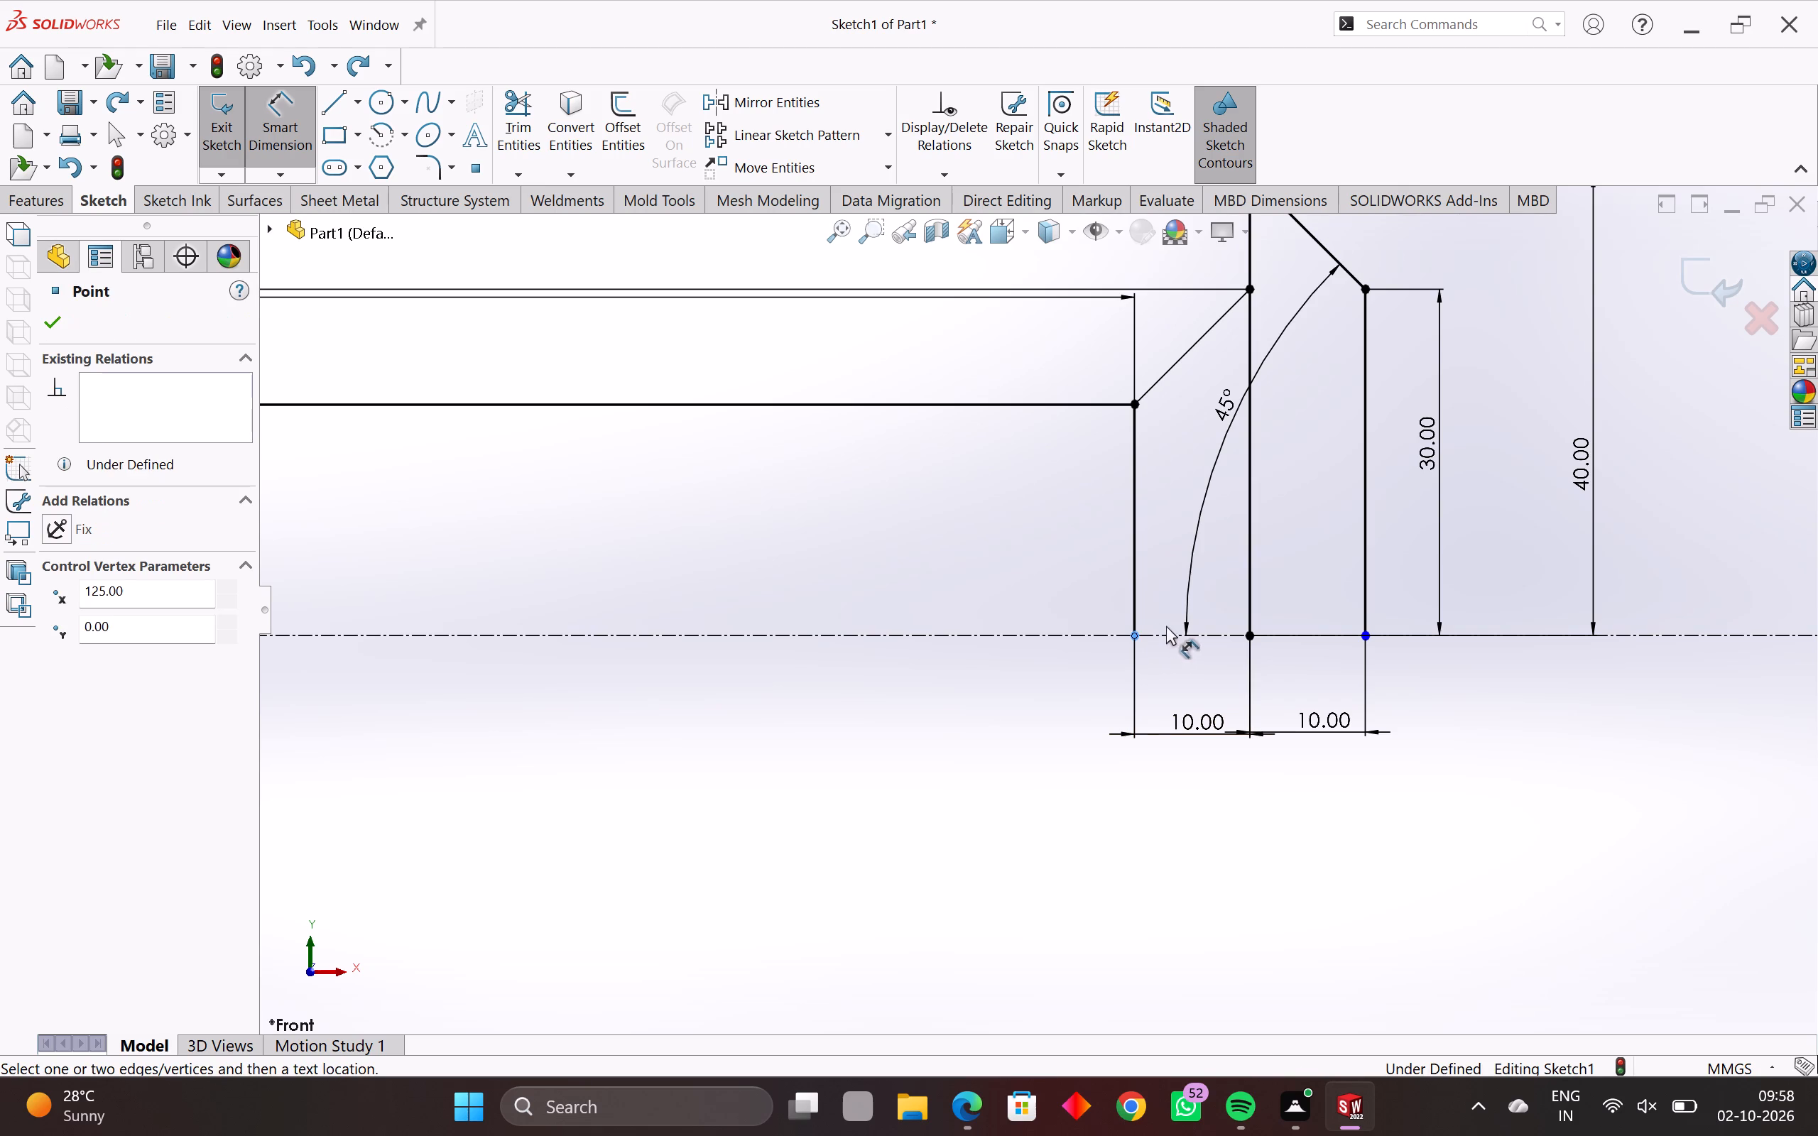
click(1366, 635)
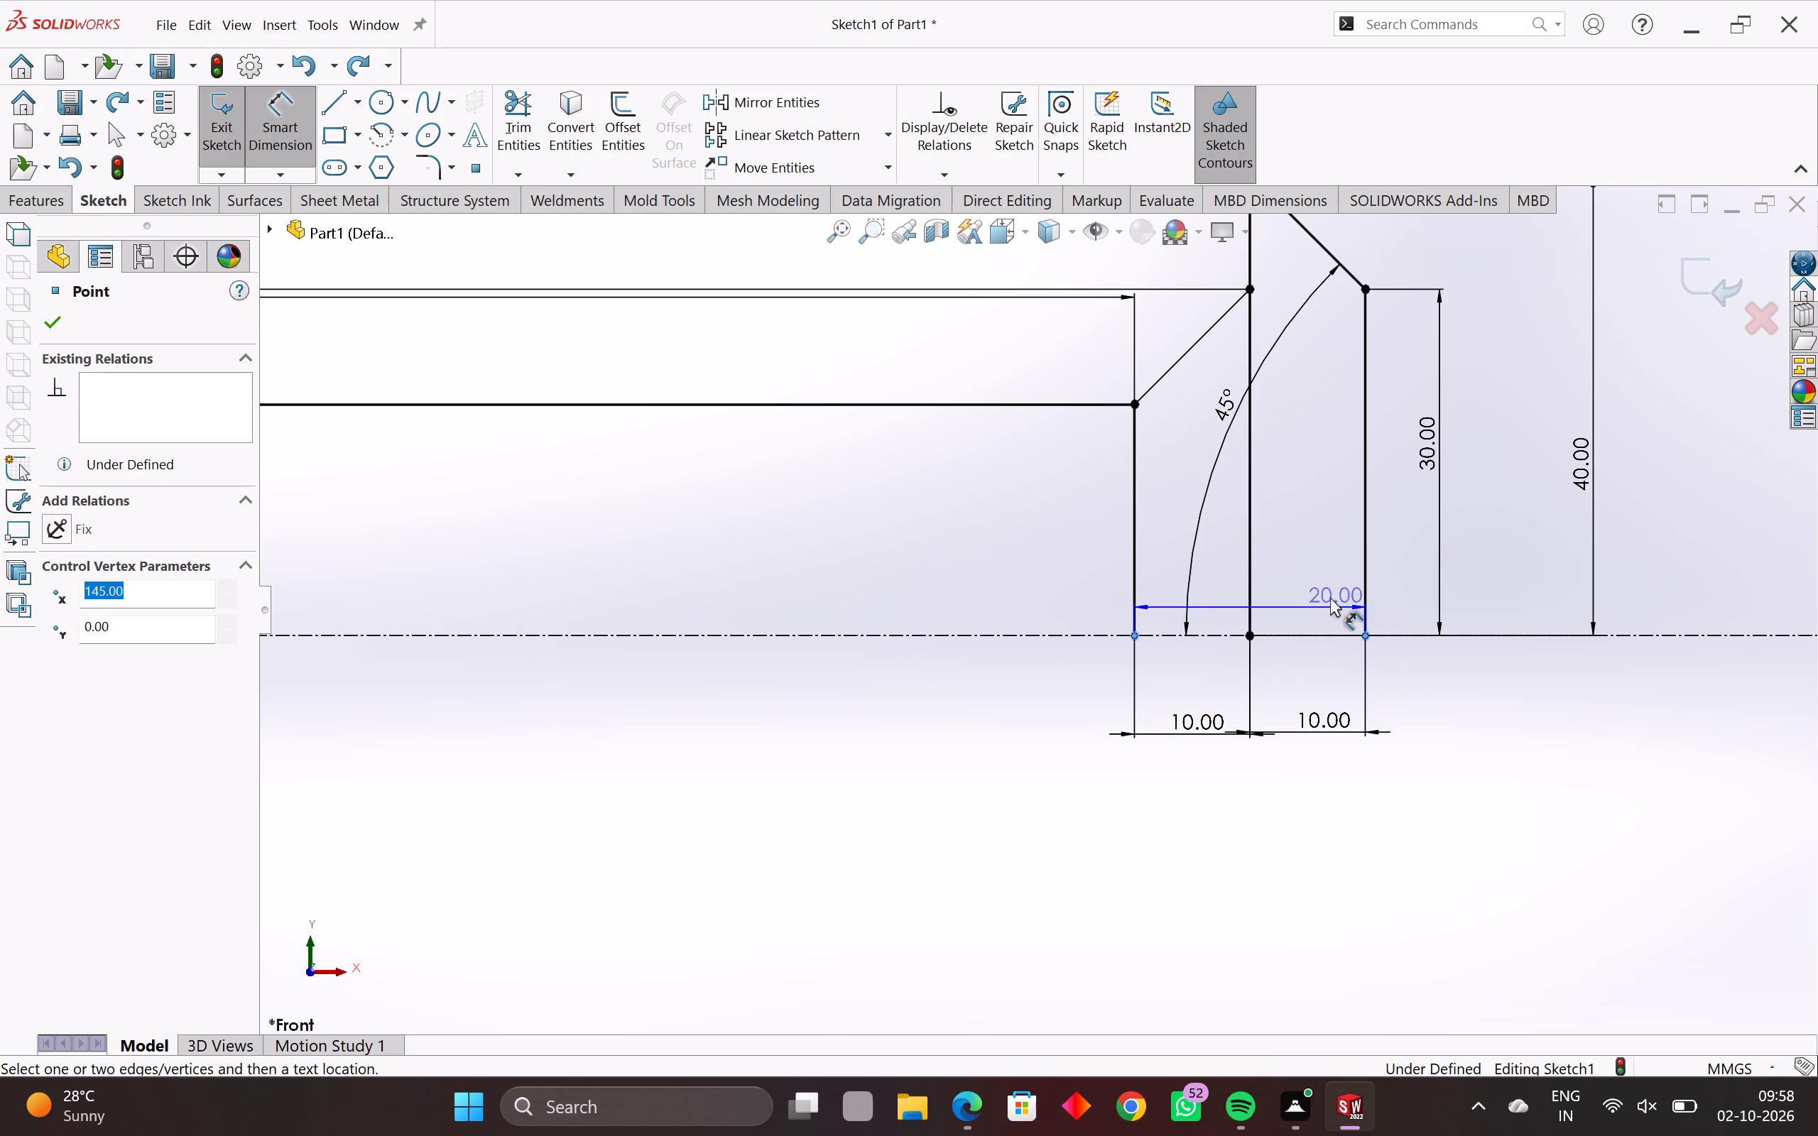
click(1296, 542)
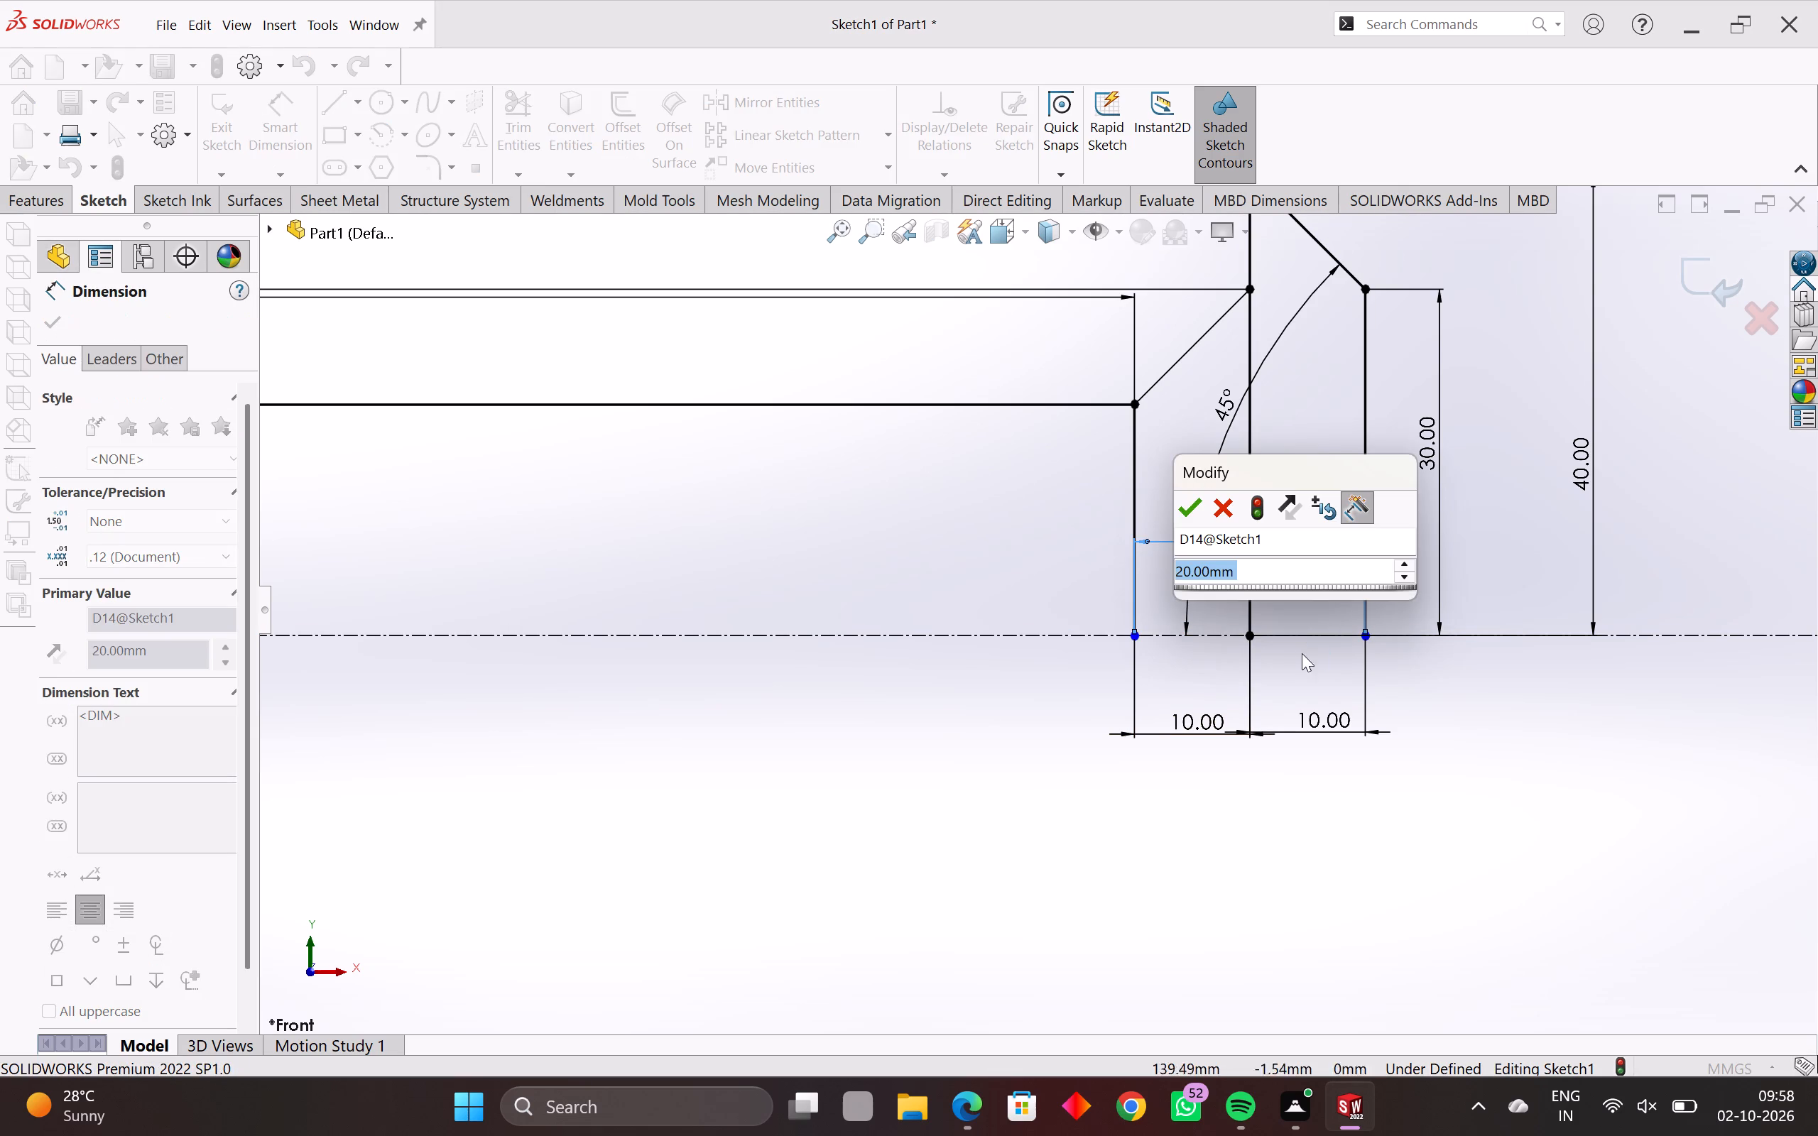
click(1181, 501)
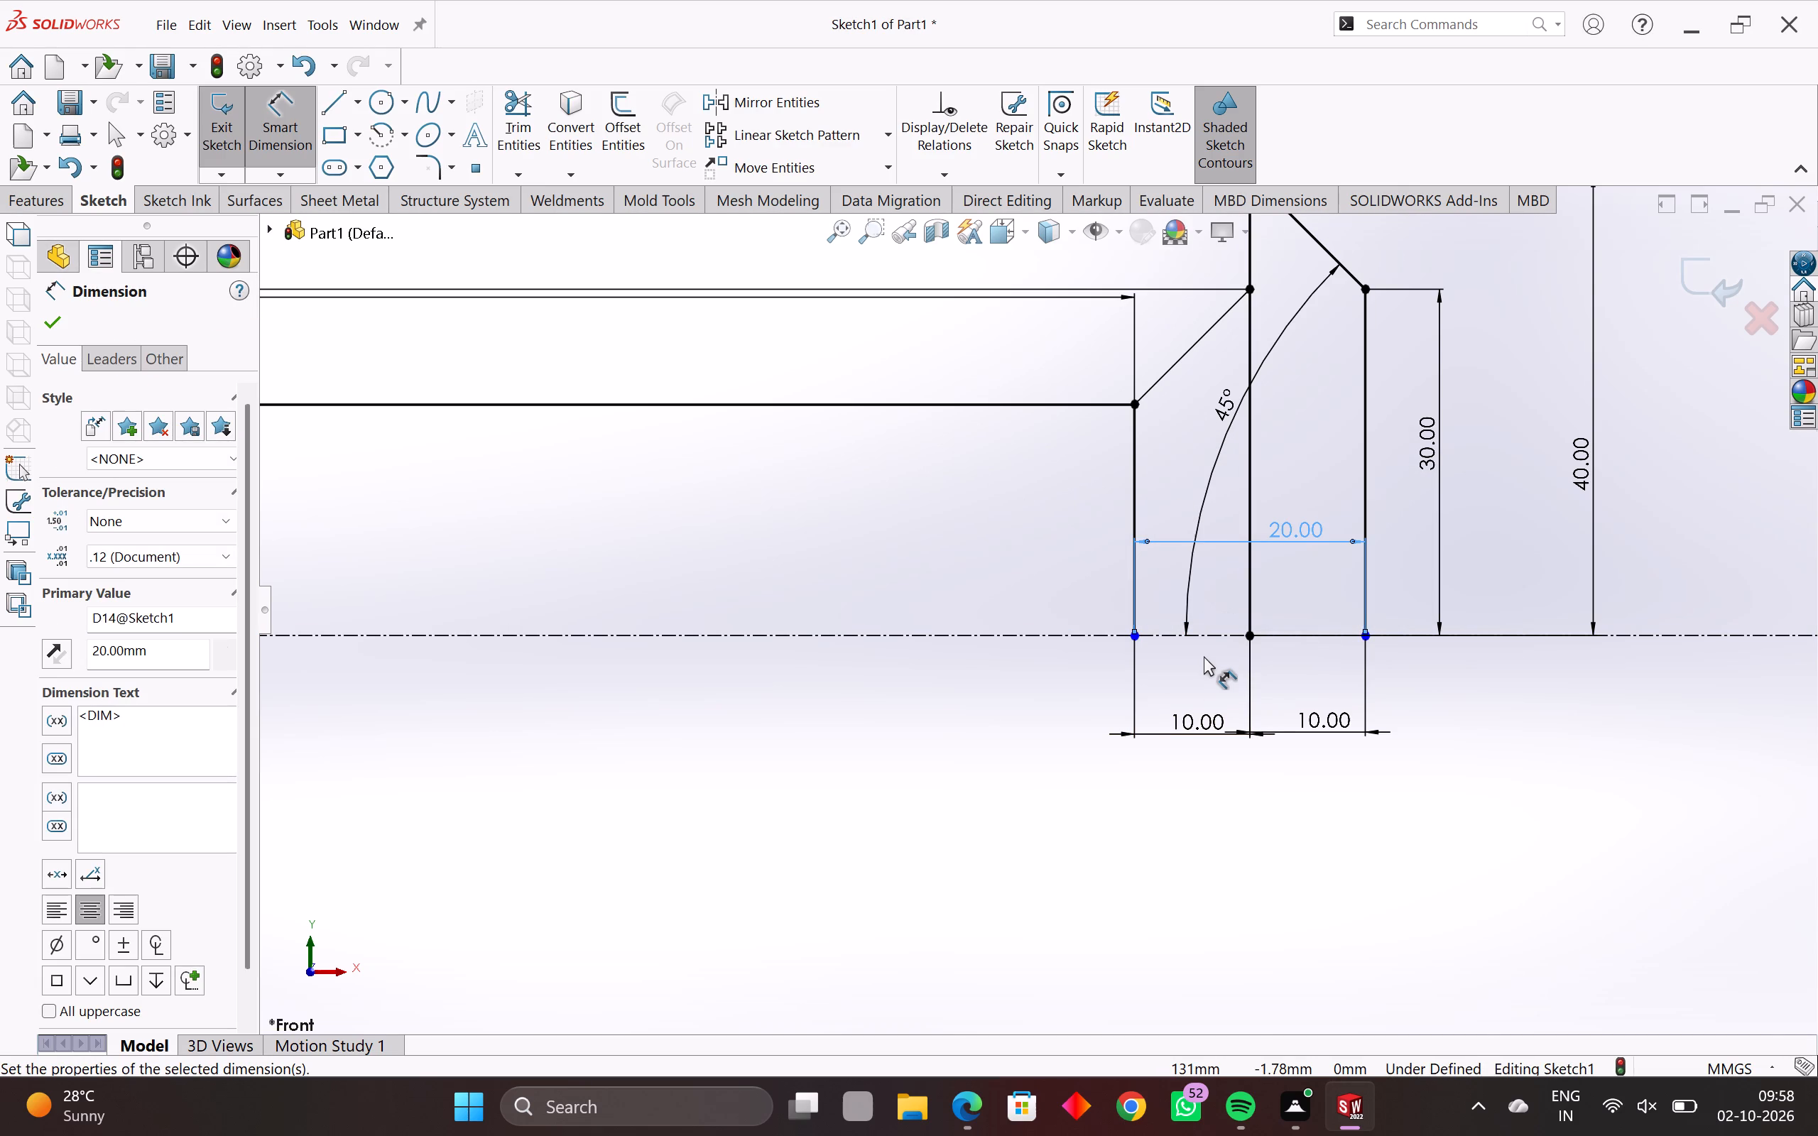
scroll(1204, 656, down, 3)
scroll(1225, 665, up, 3)
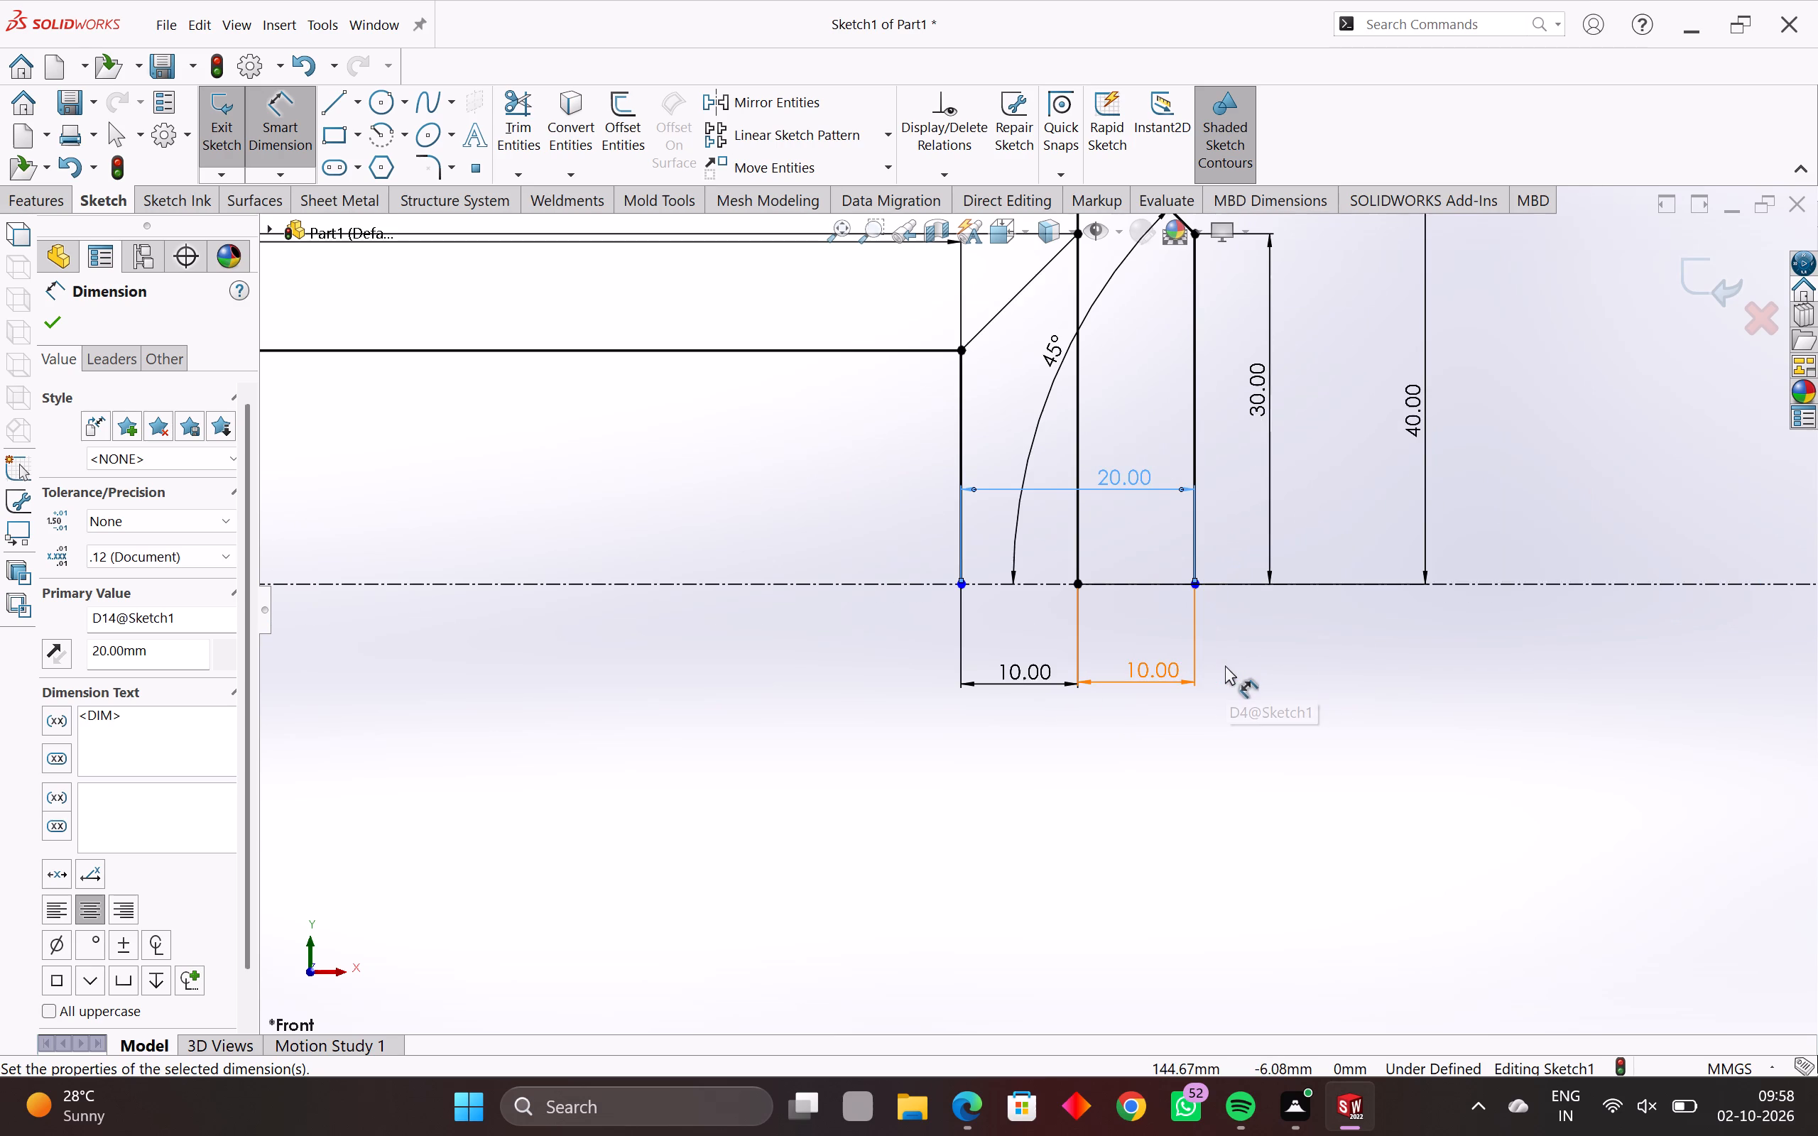
Delete the flared section's three horizontal dimensions: the two adjacent 10 mm widths and the 20 mm overall width.
scroll(1219, 662, down, 7)
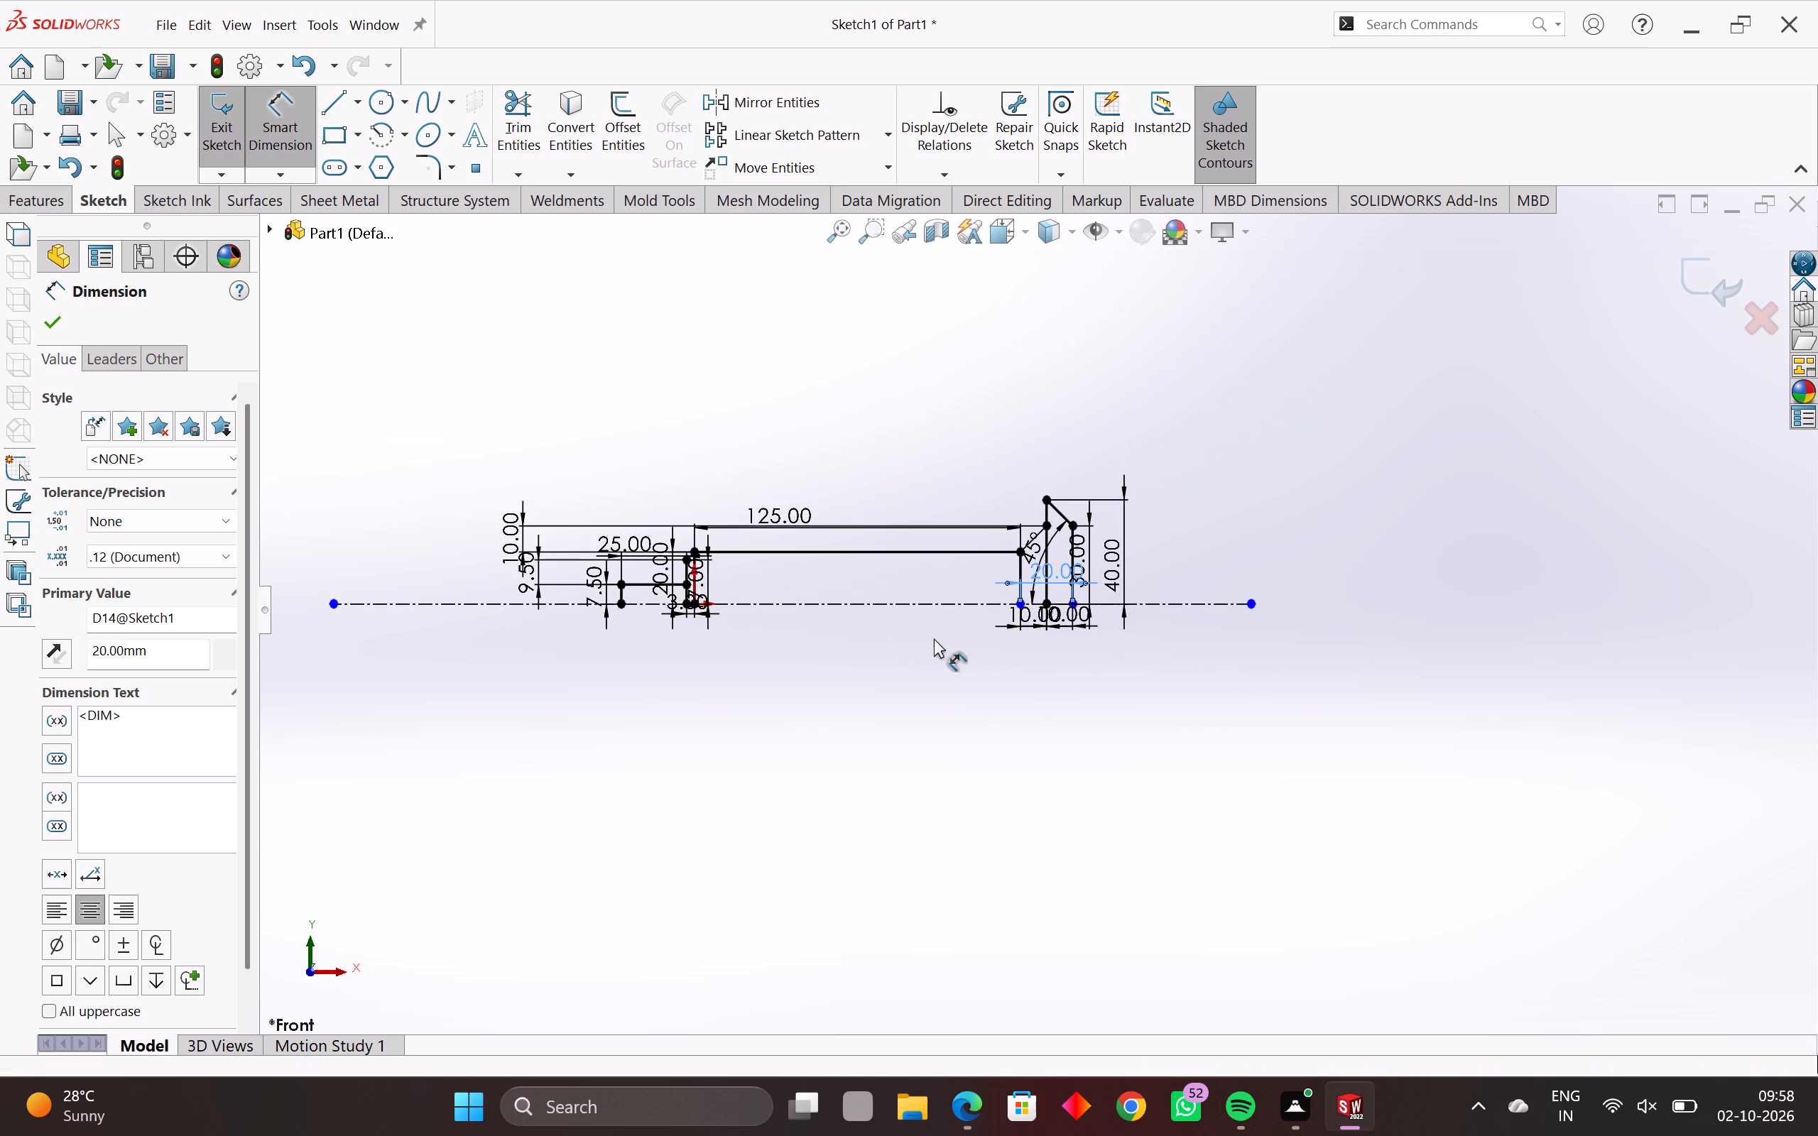
scroll(1106, 628, up, 3)
scroll(999, 569, up, 7)
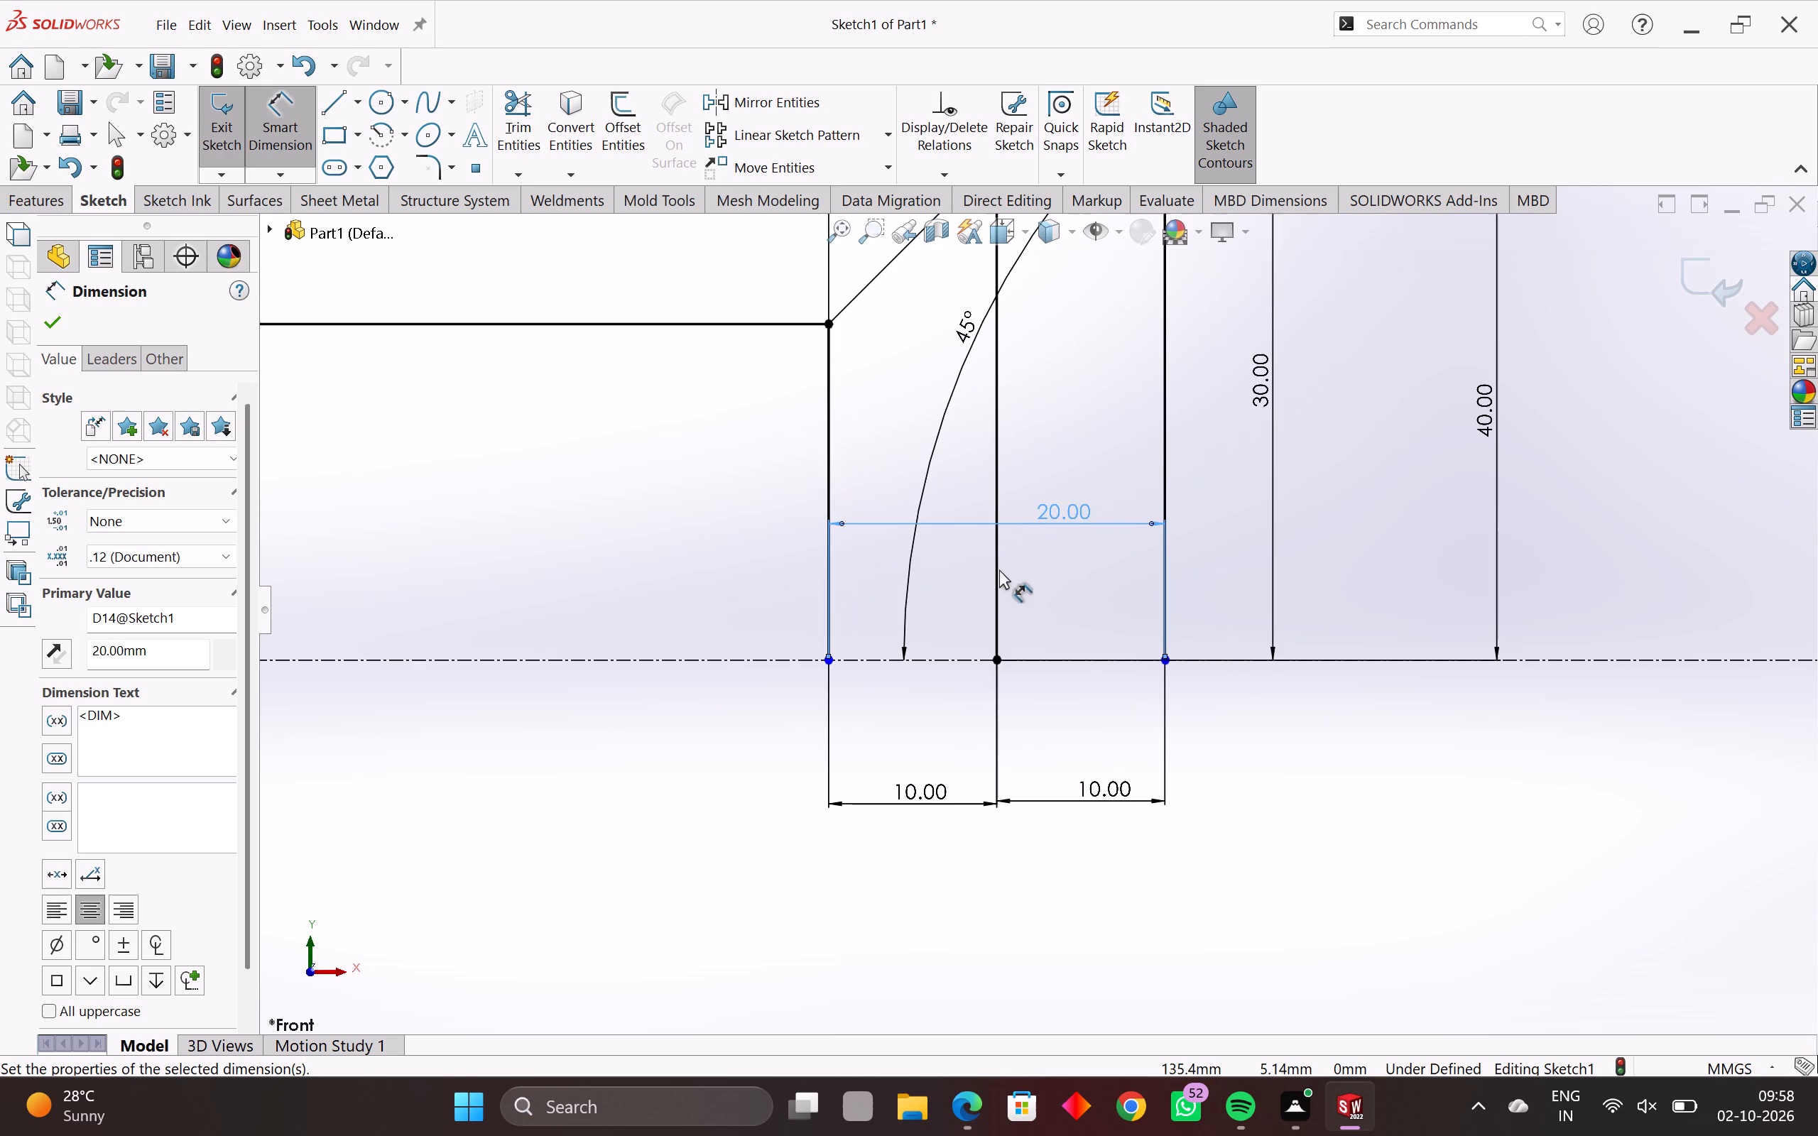
key(Escape)
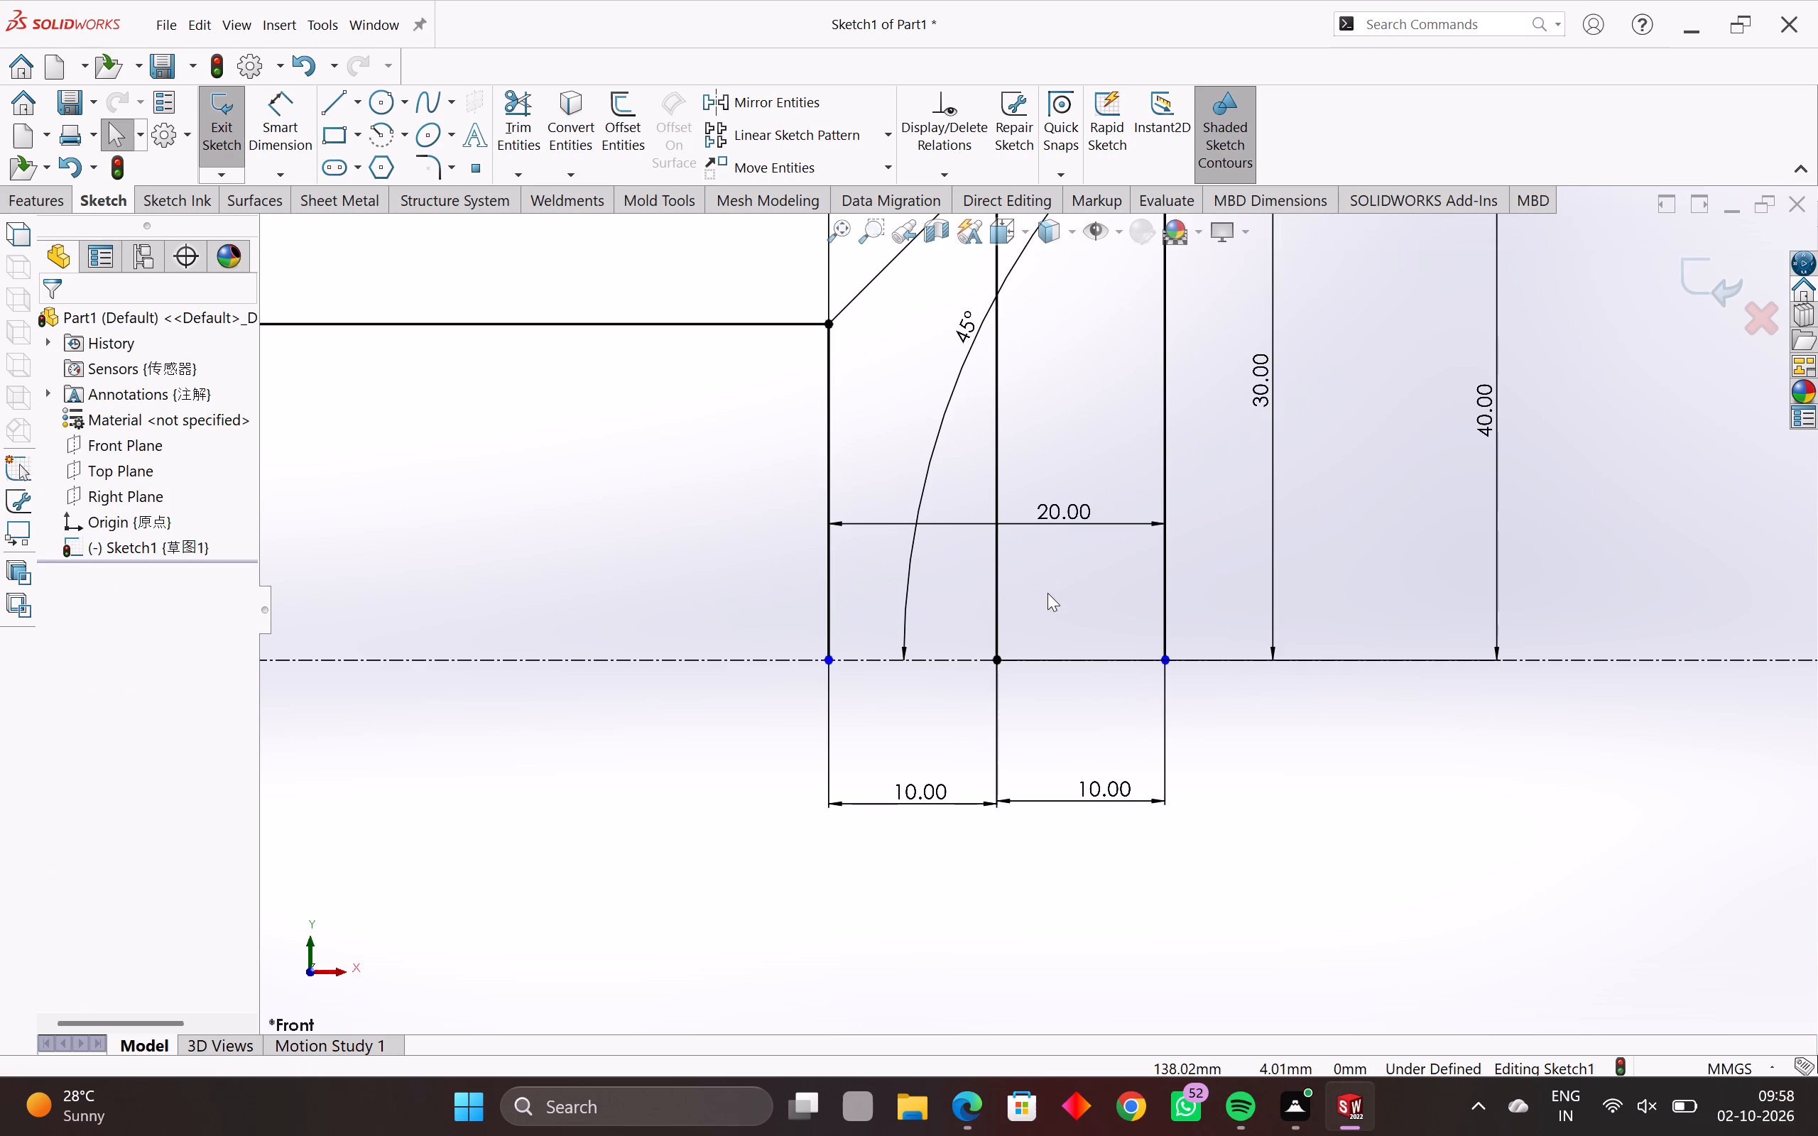
key(Escape)
click(1073, 520)
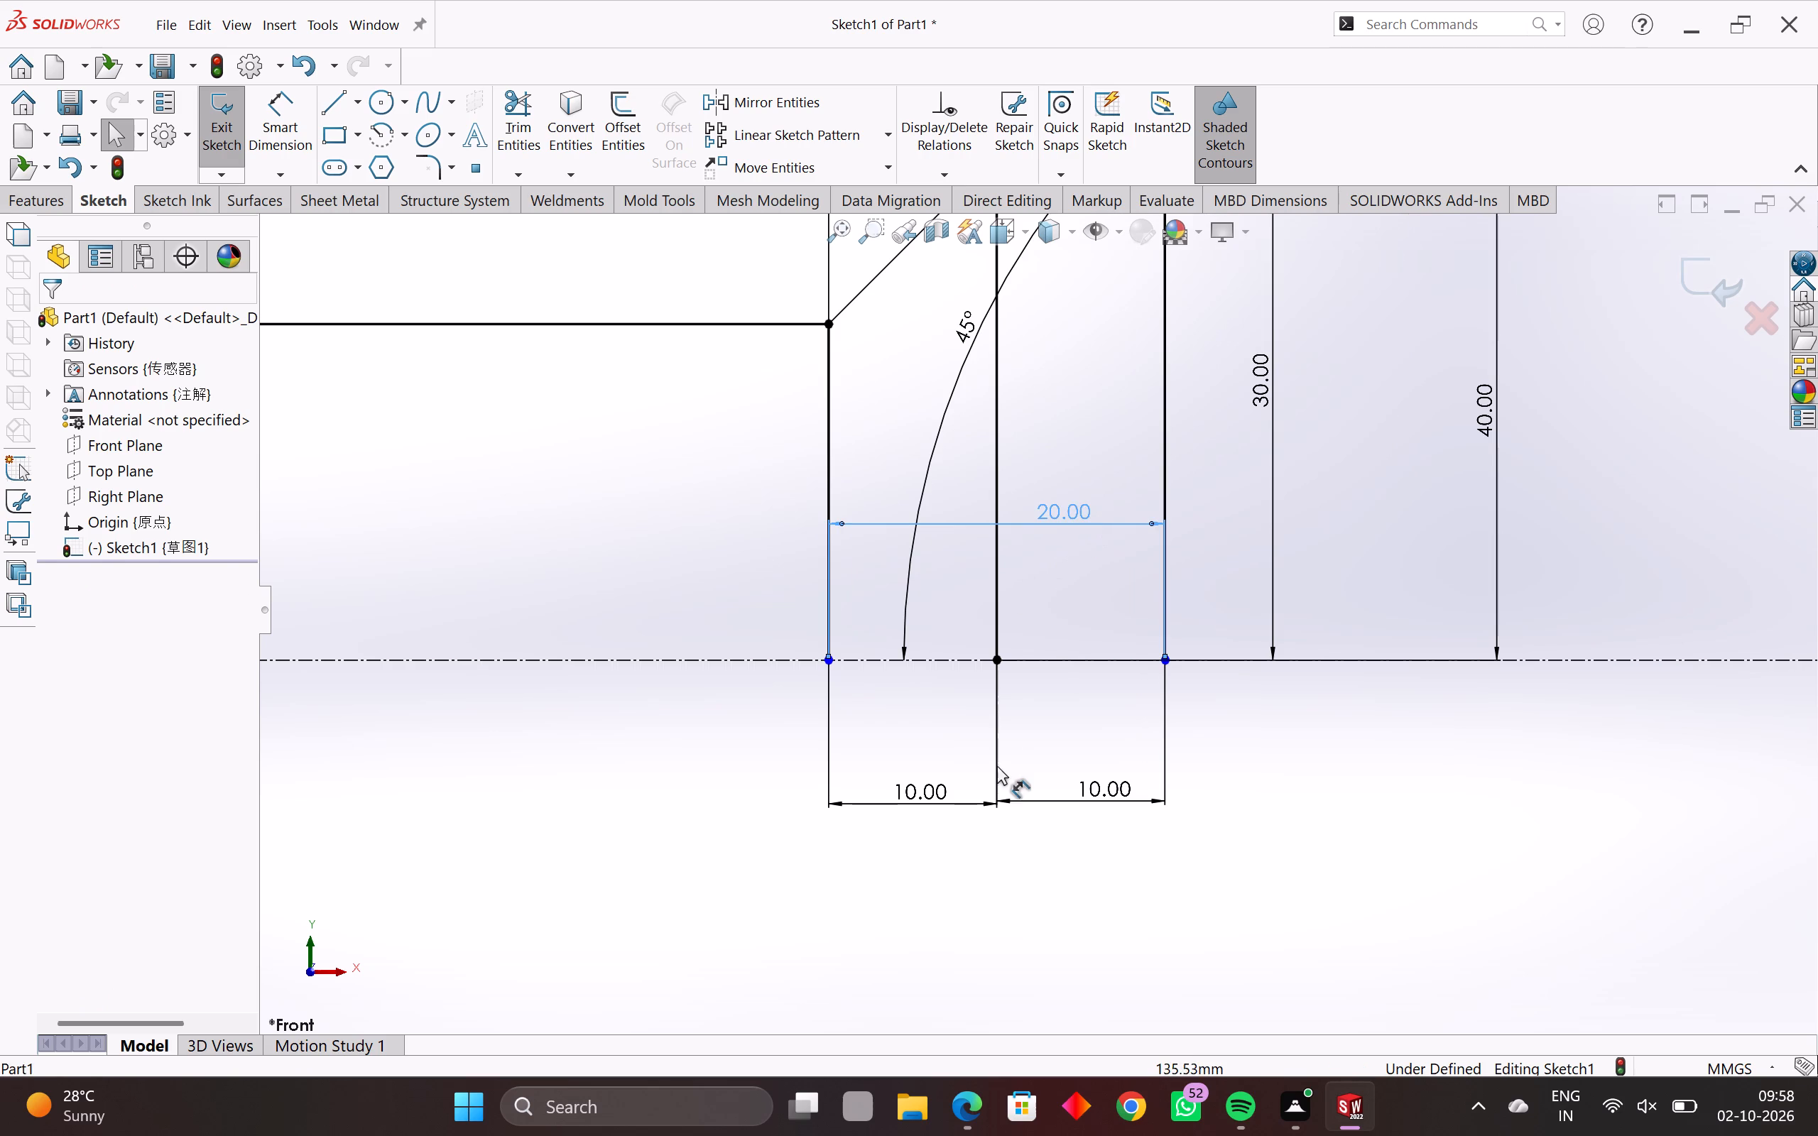
click(996, 768)
click(942, 802)
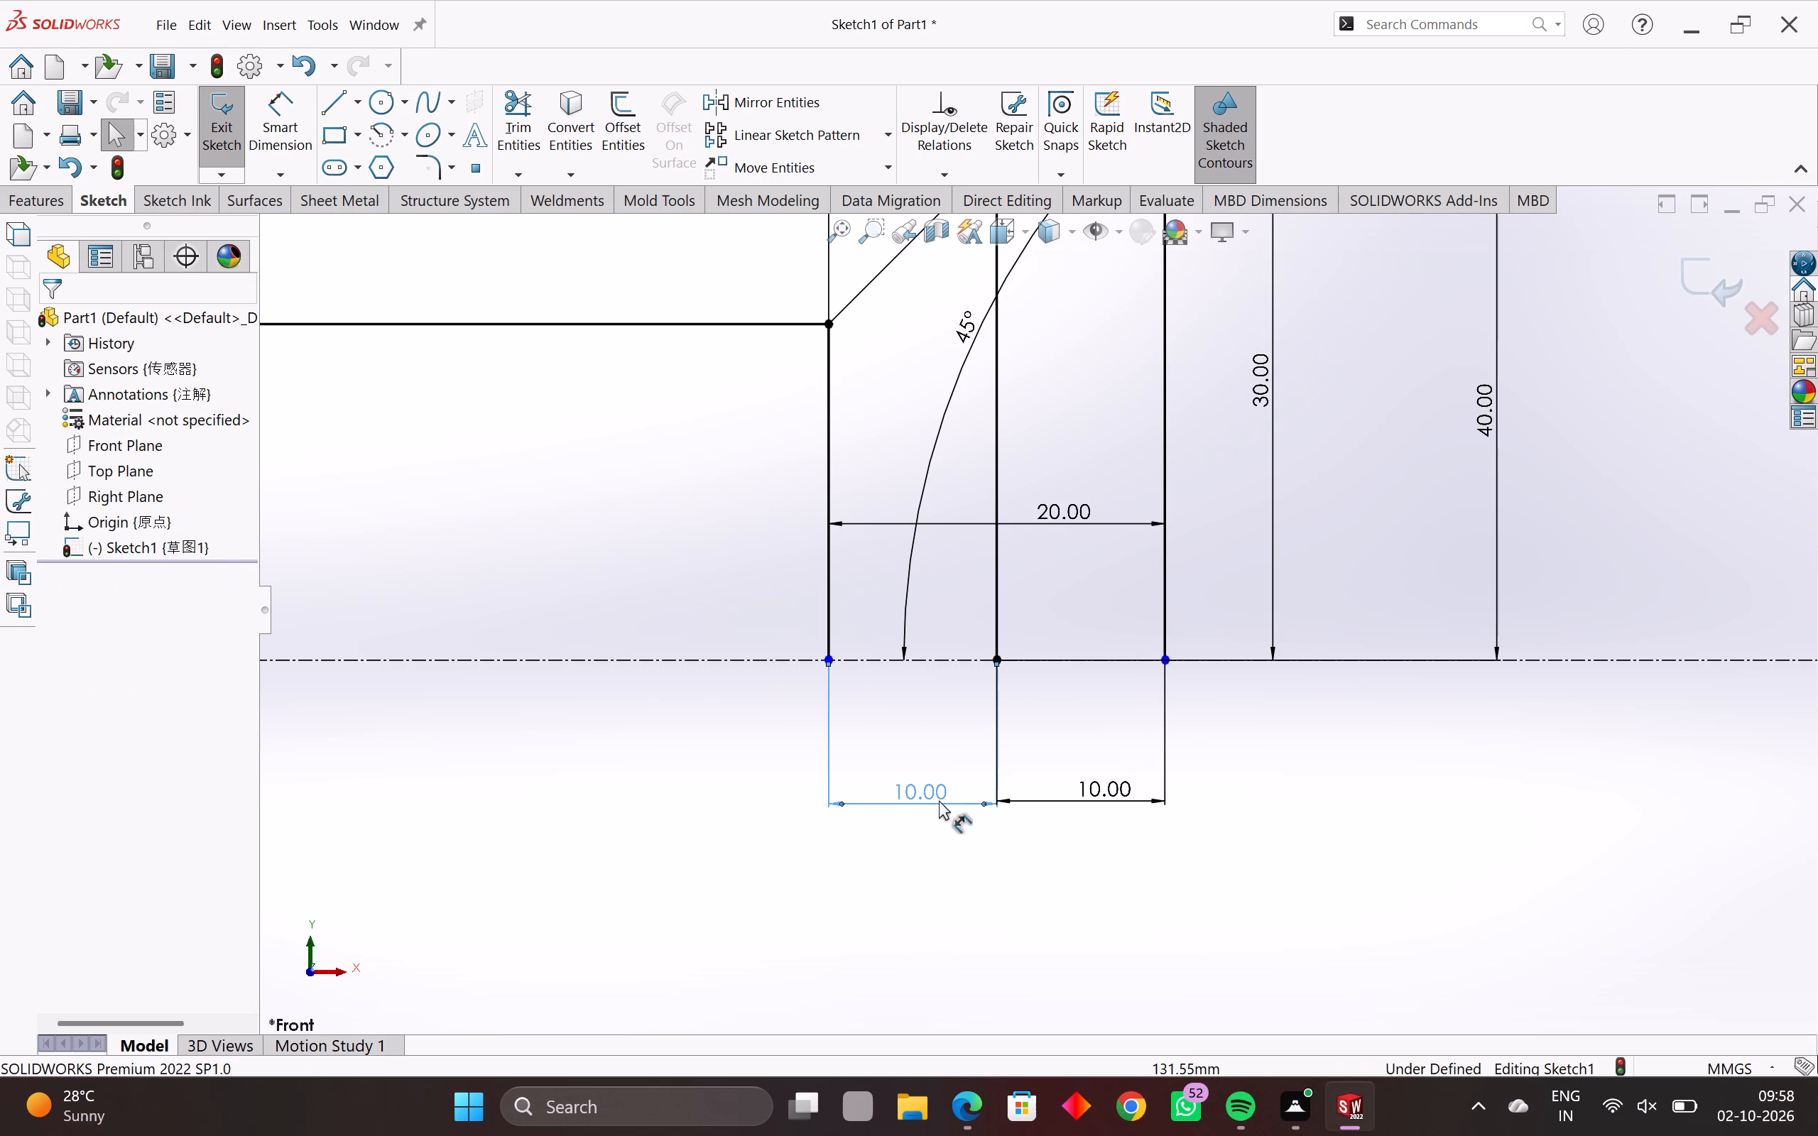
key(Delete)
click(997, 790)
key(Delete)
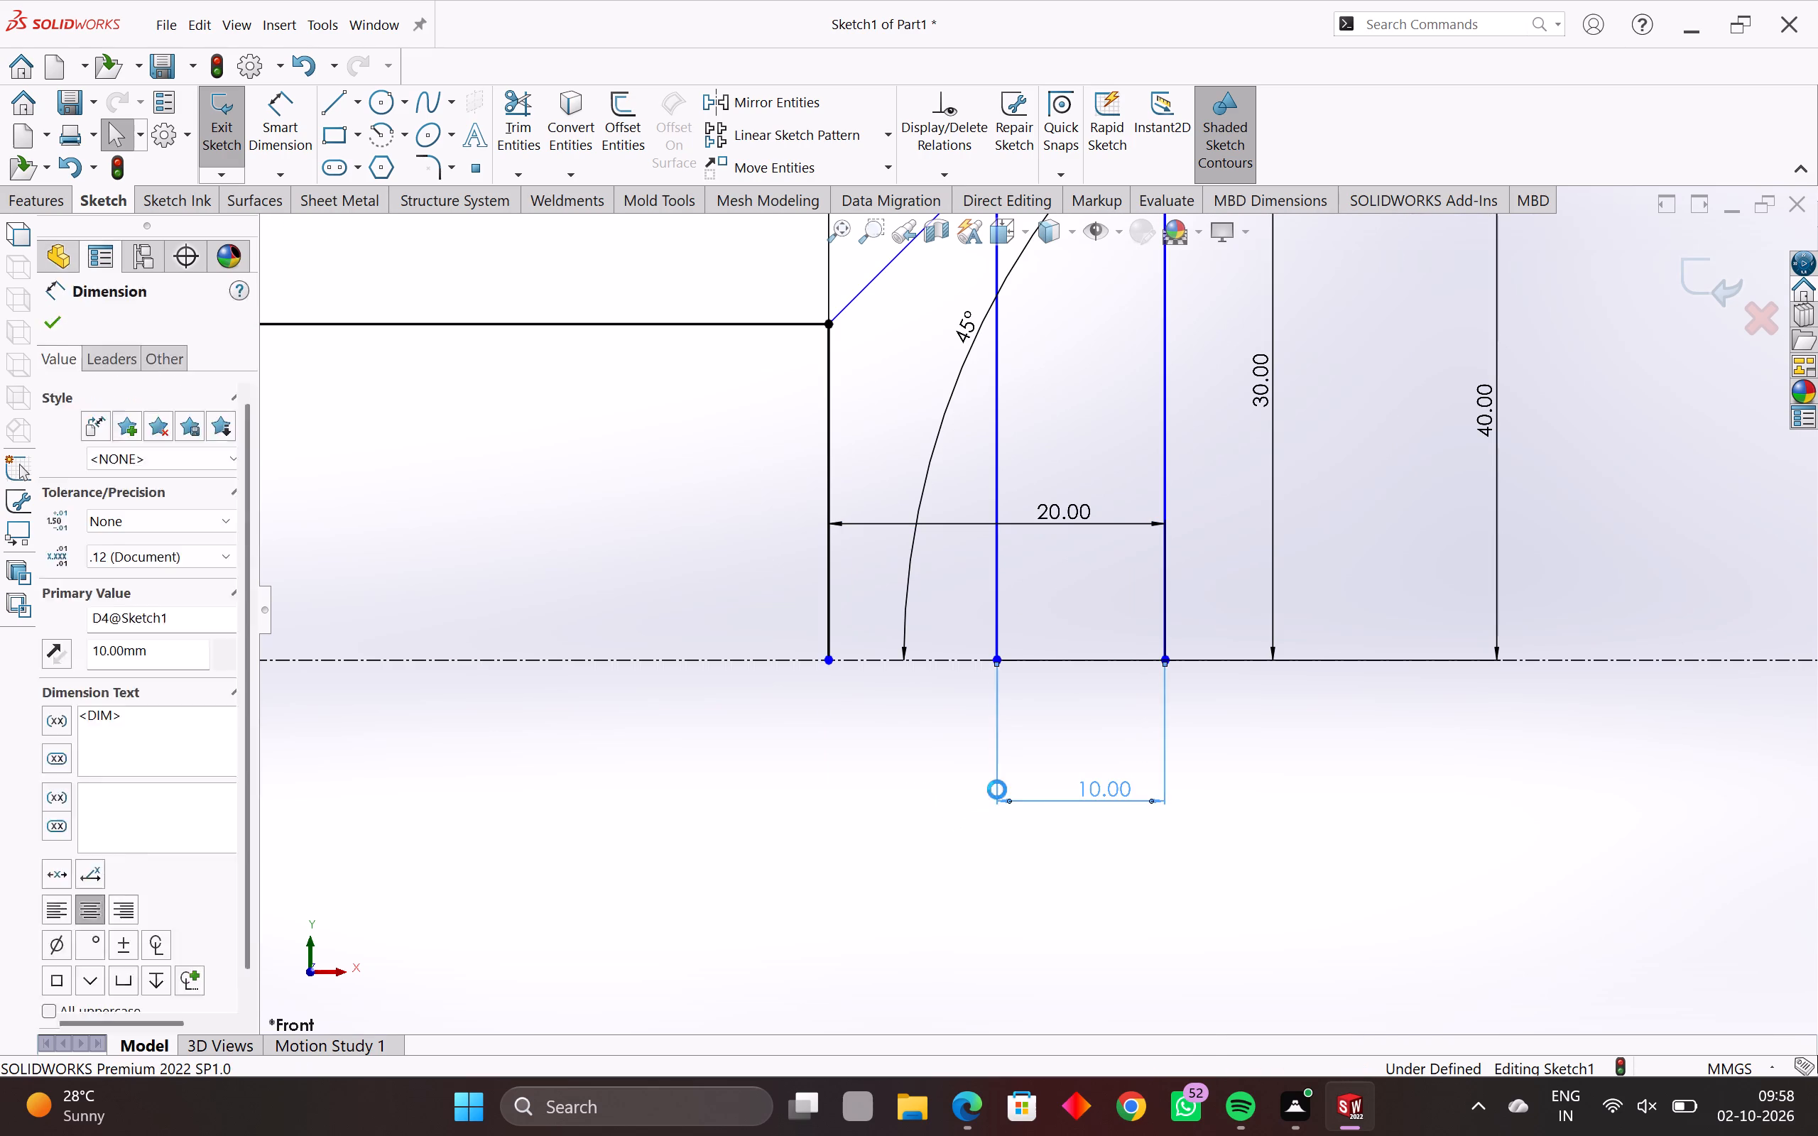
click(1079, 530)
click(1082, 522)
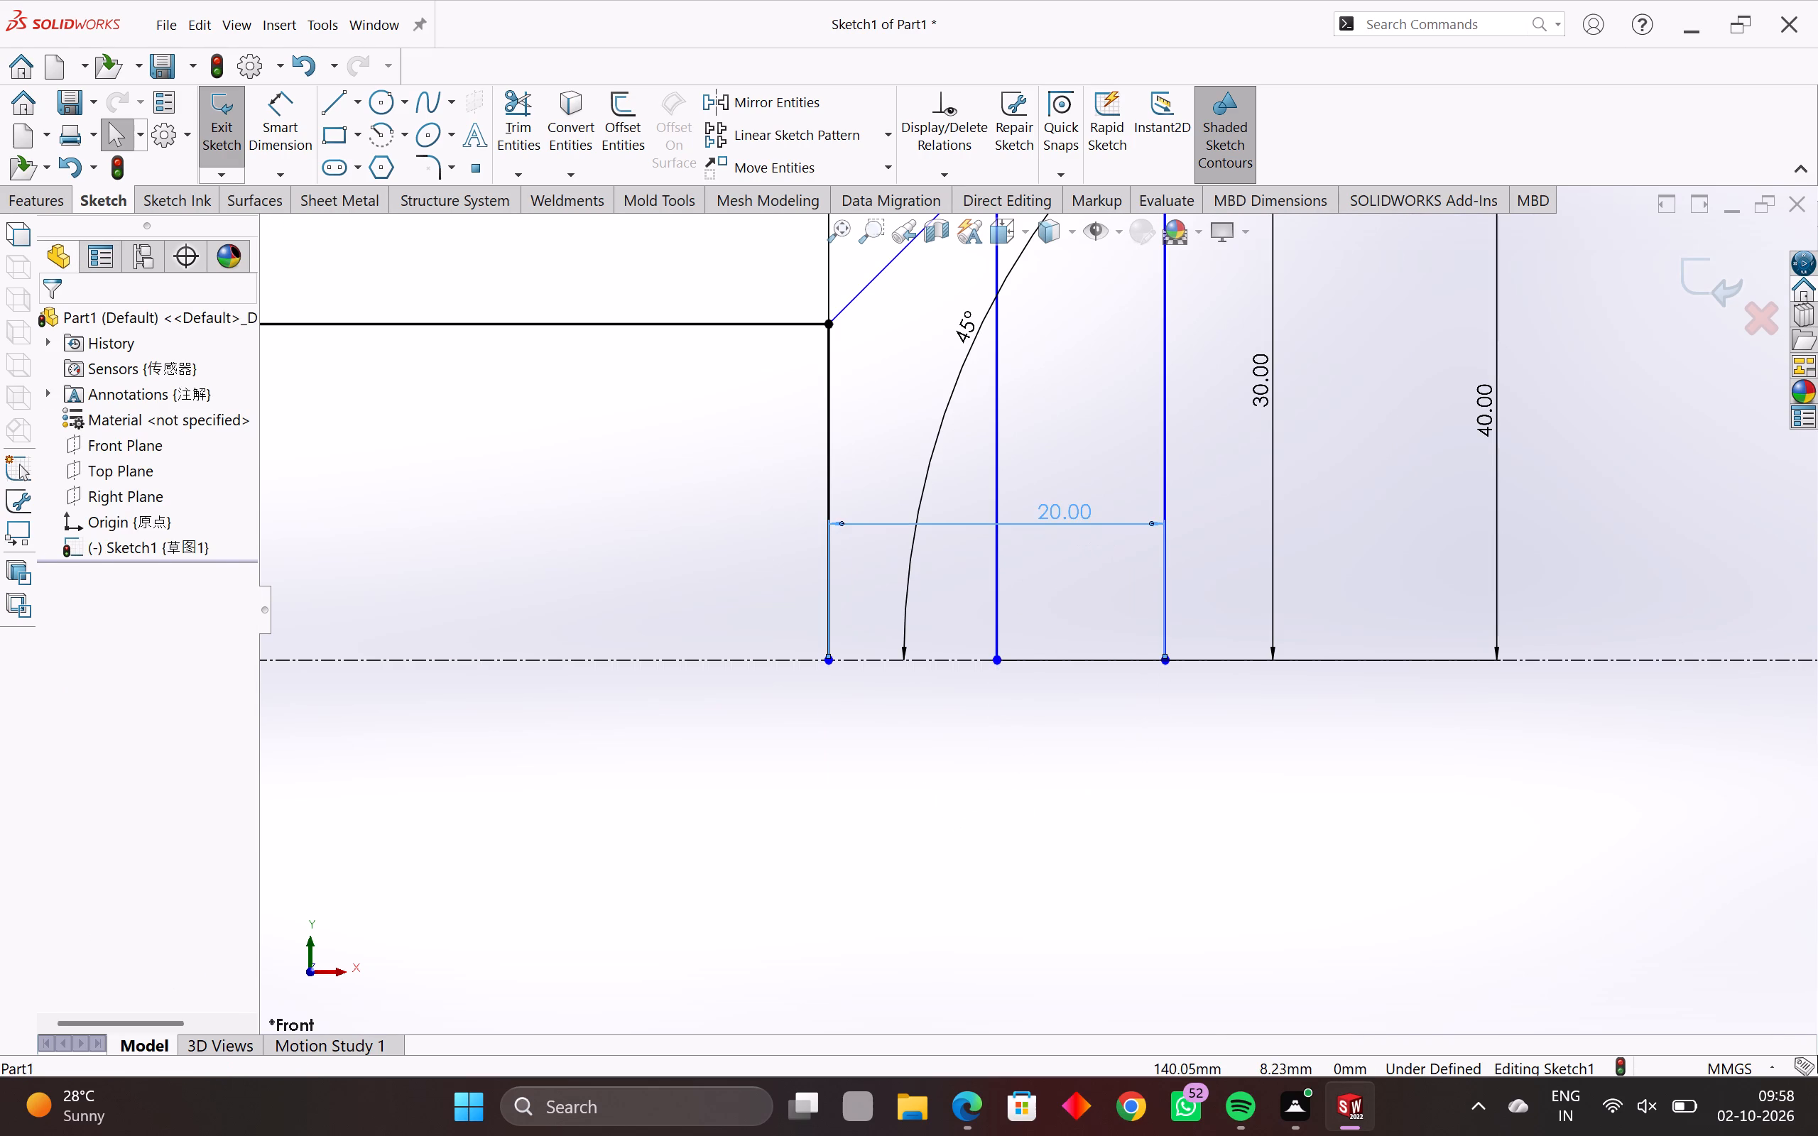
key(Delete)
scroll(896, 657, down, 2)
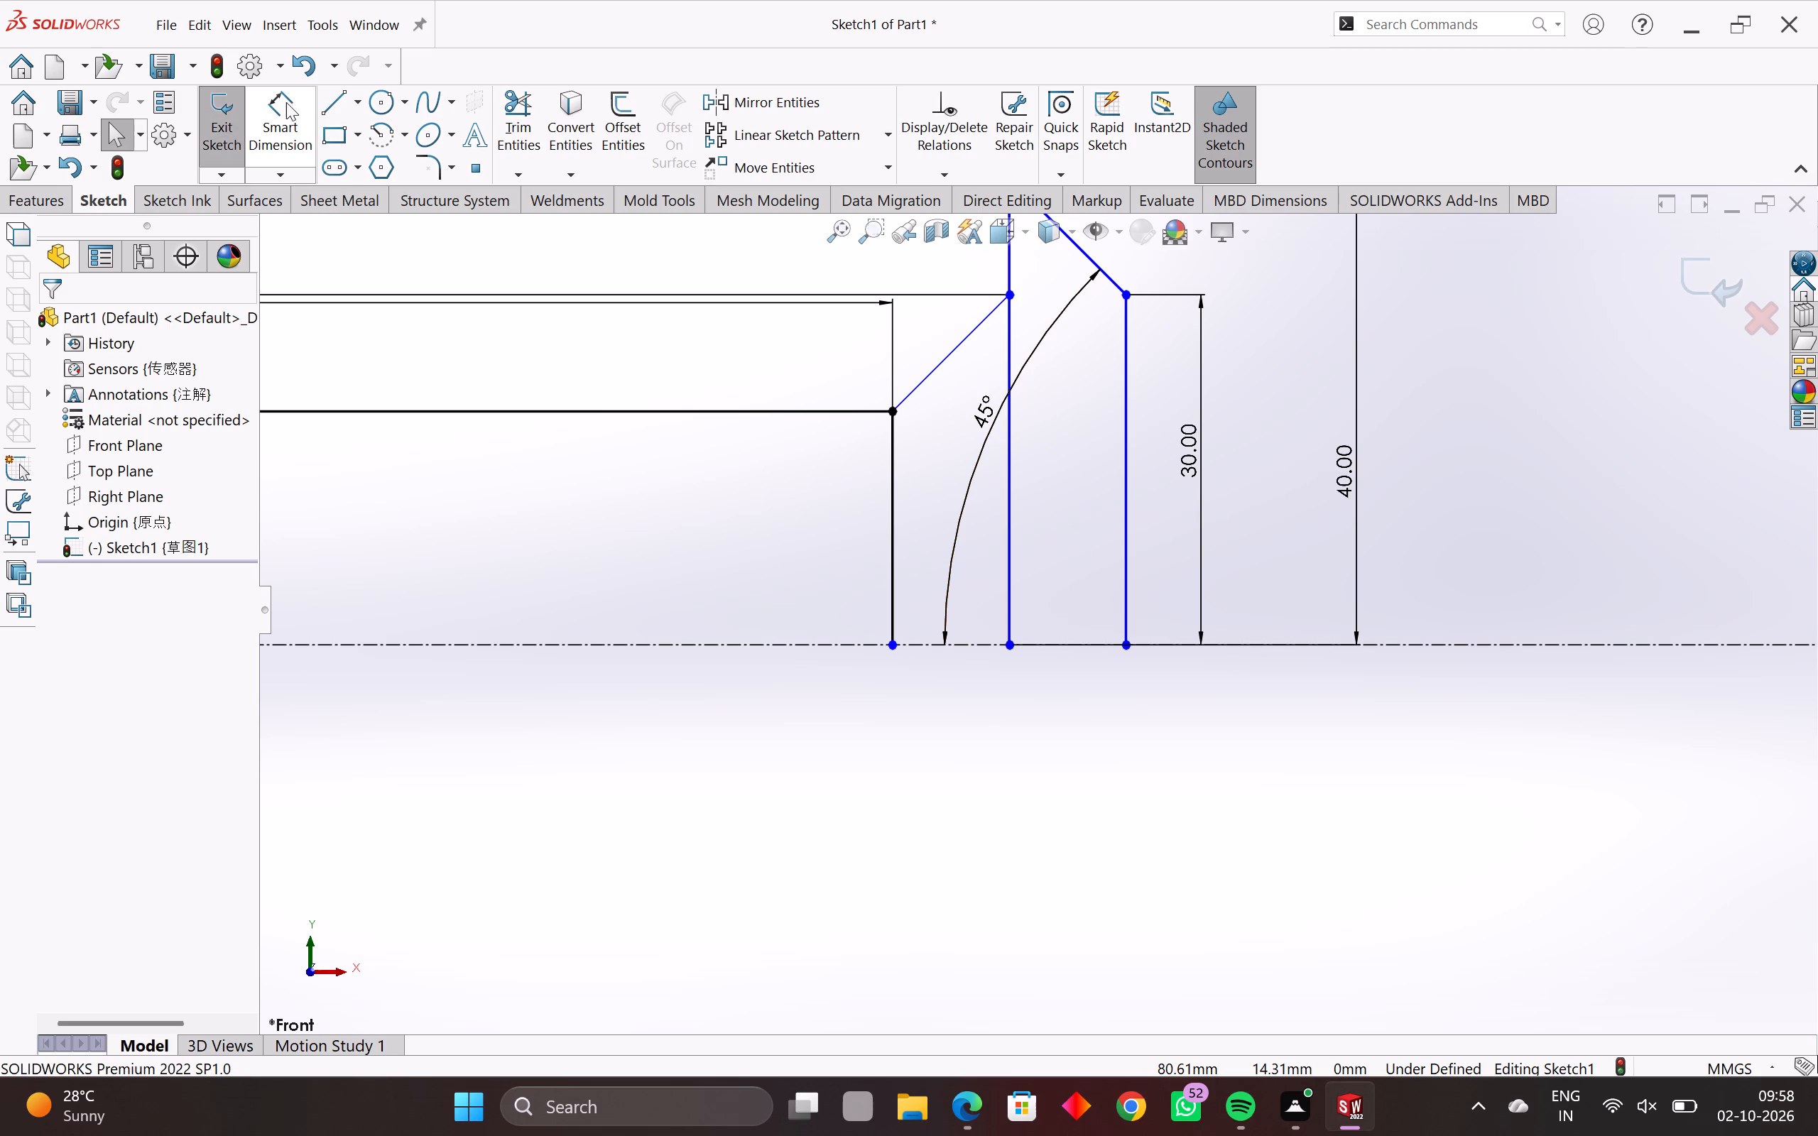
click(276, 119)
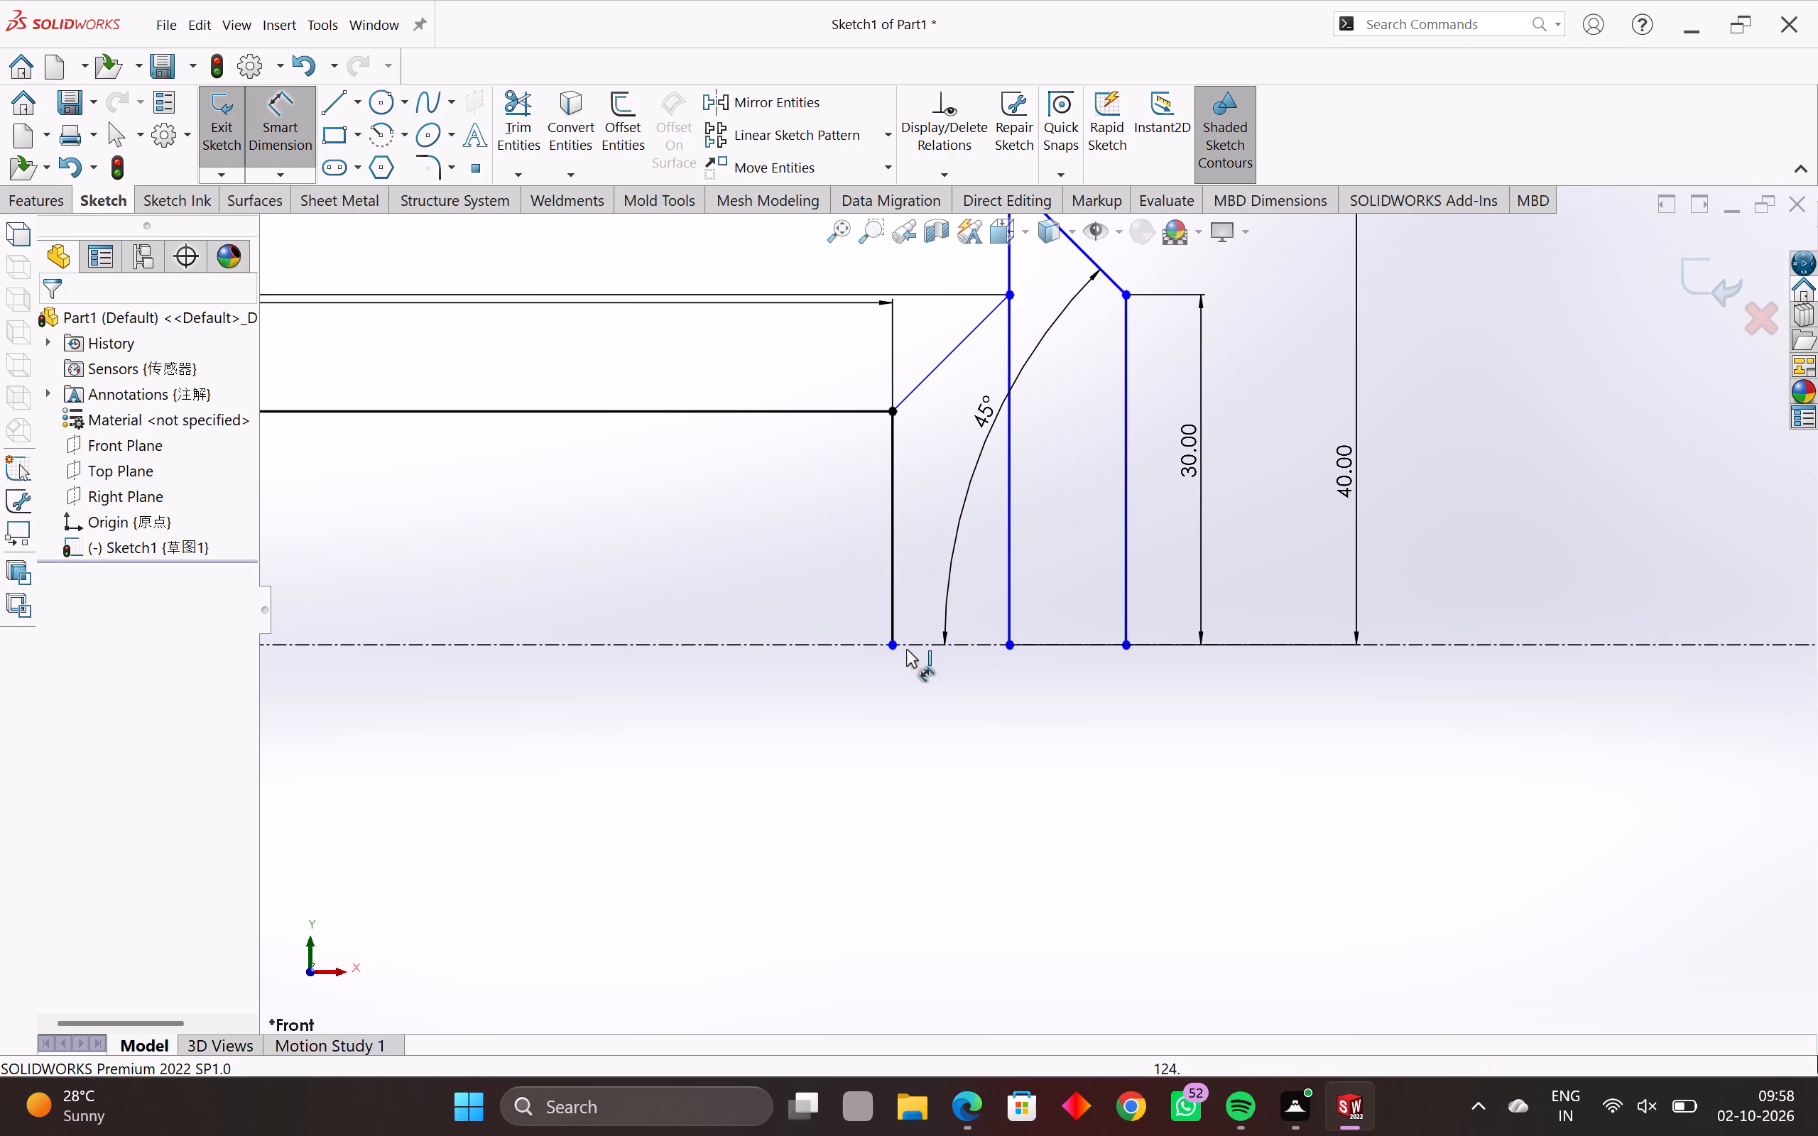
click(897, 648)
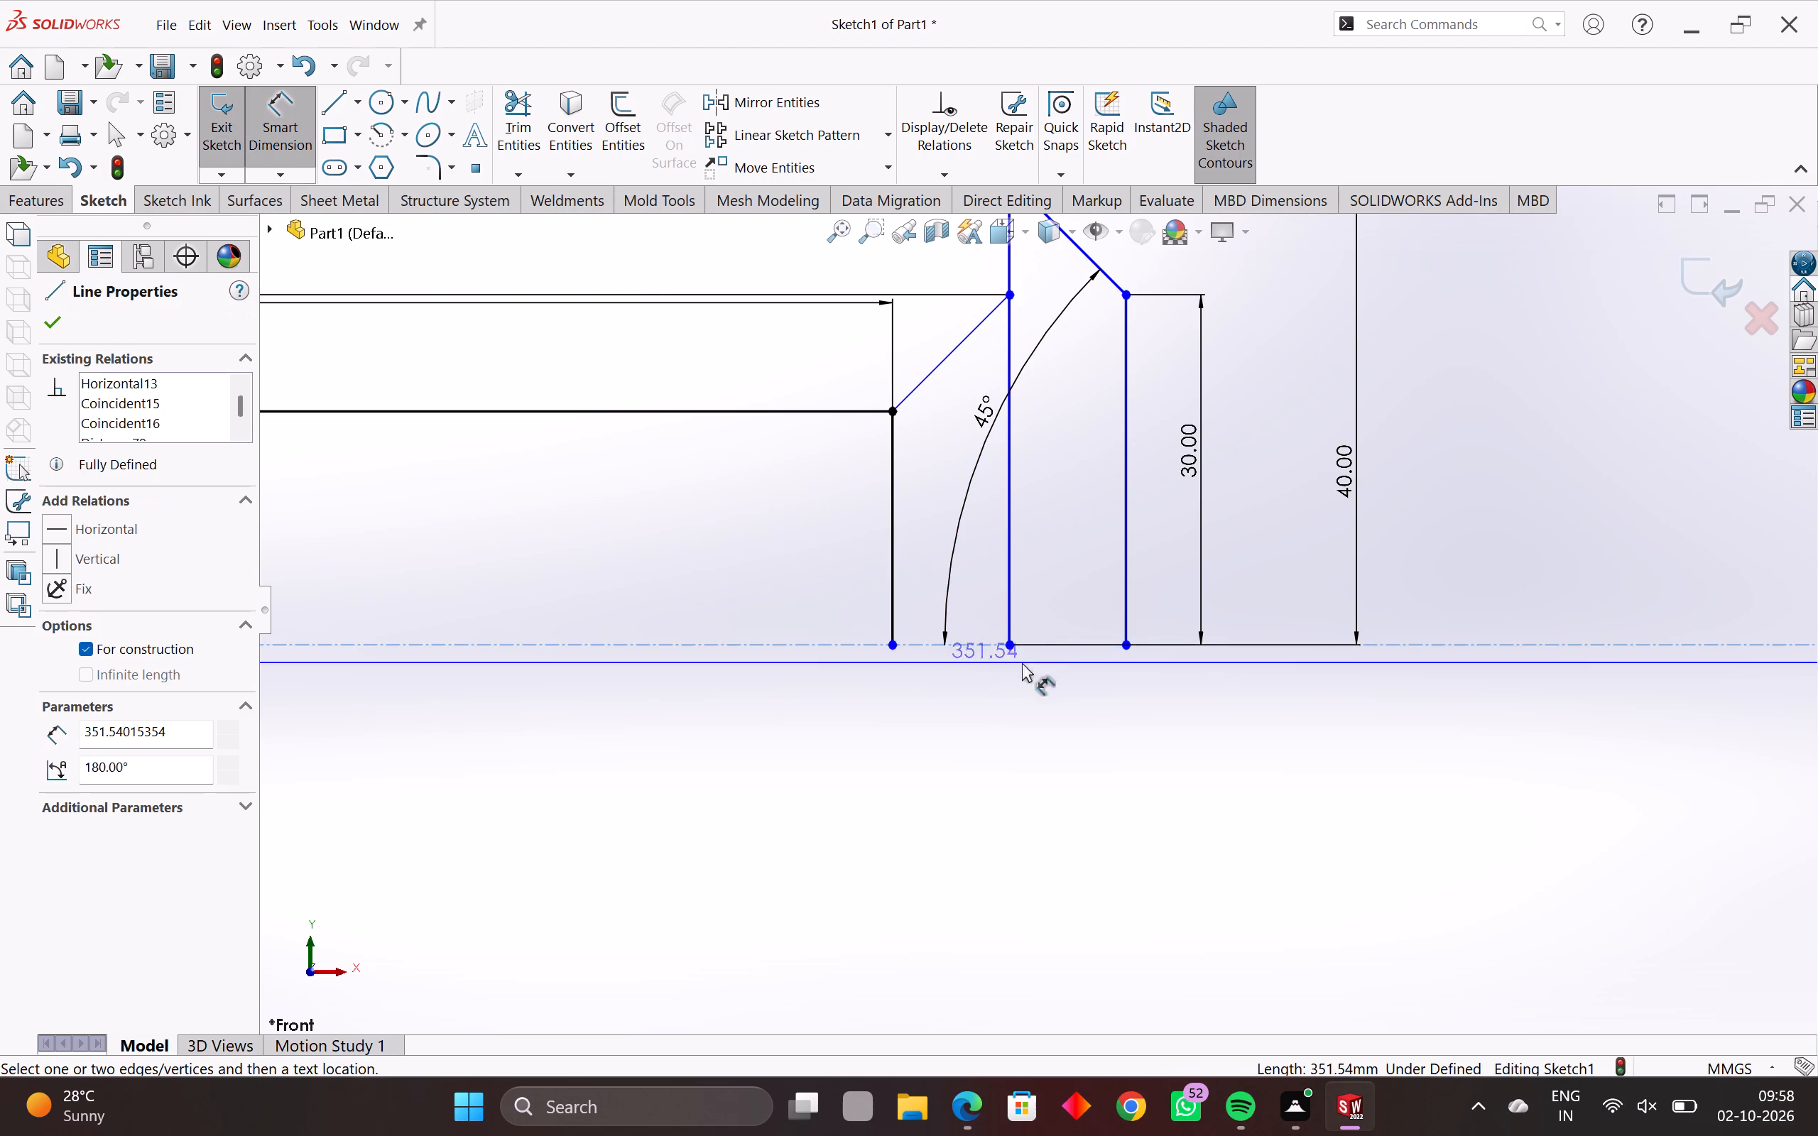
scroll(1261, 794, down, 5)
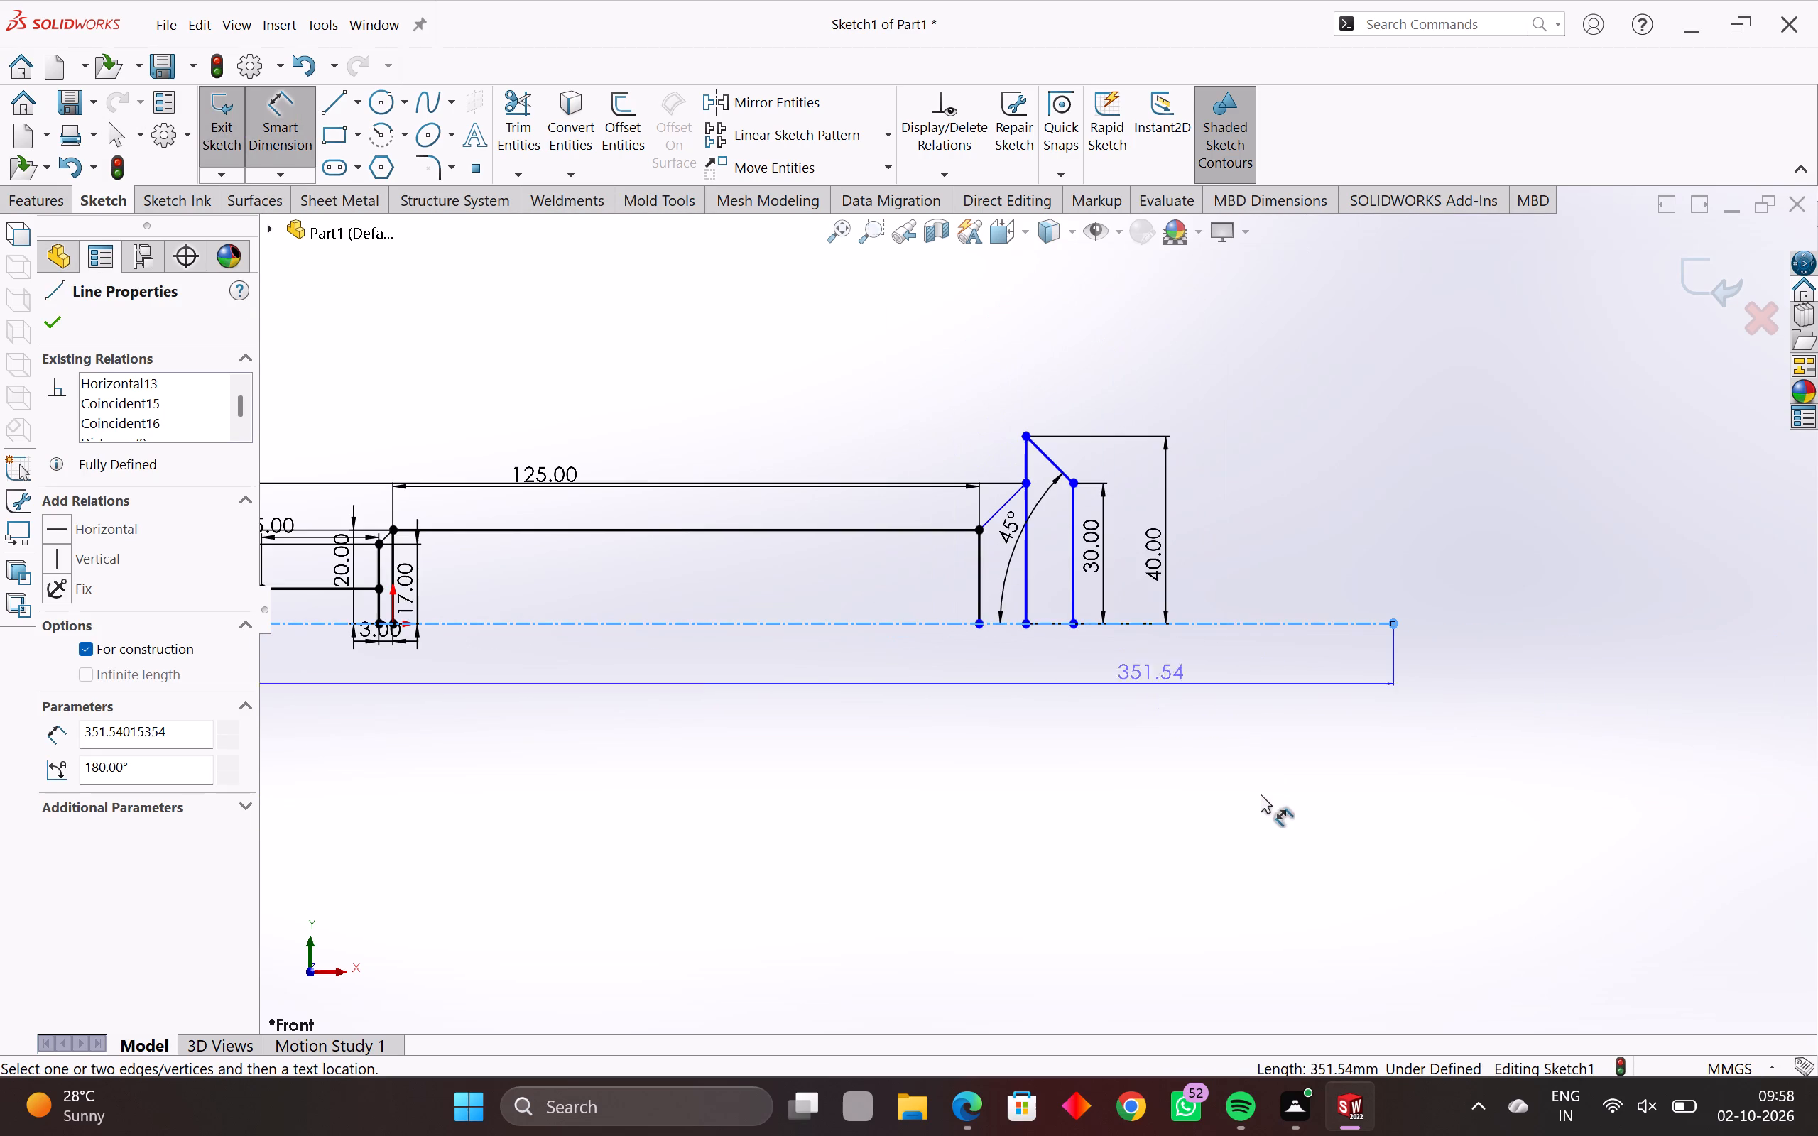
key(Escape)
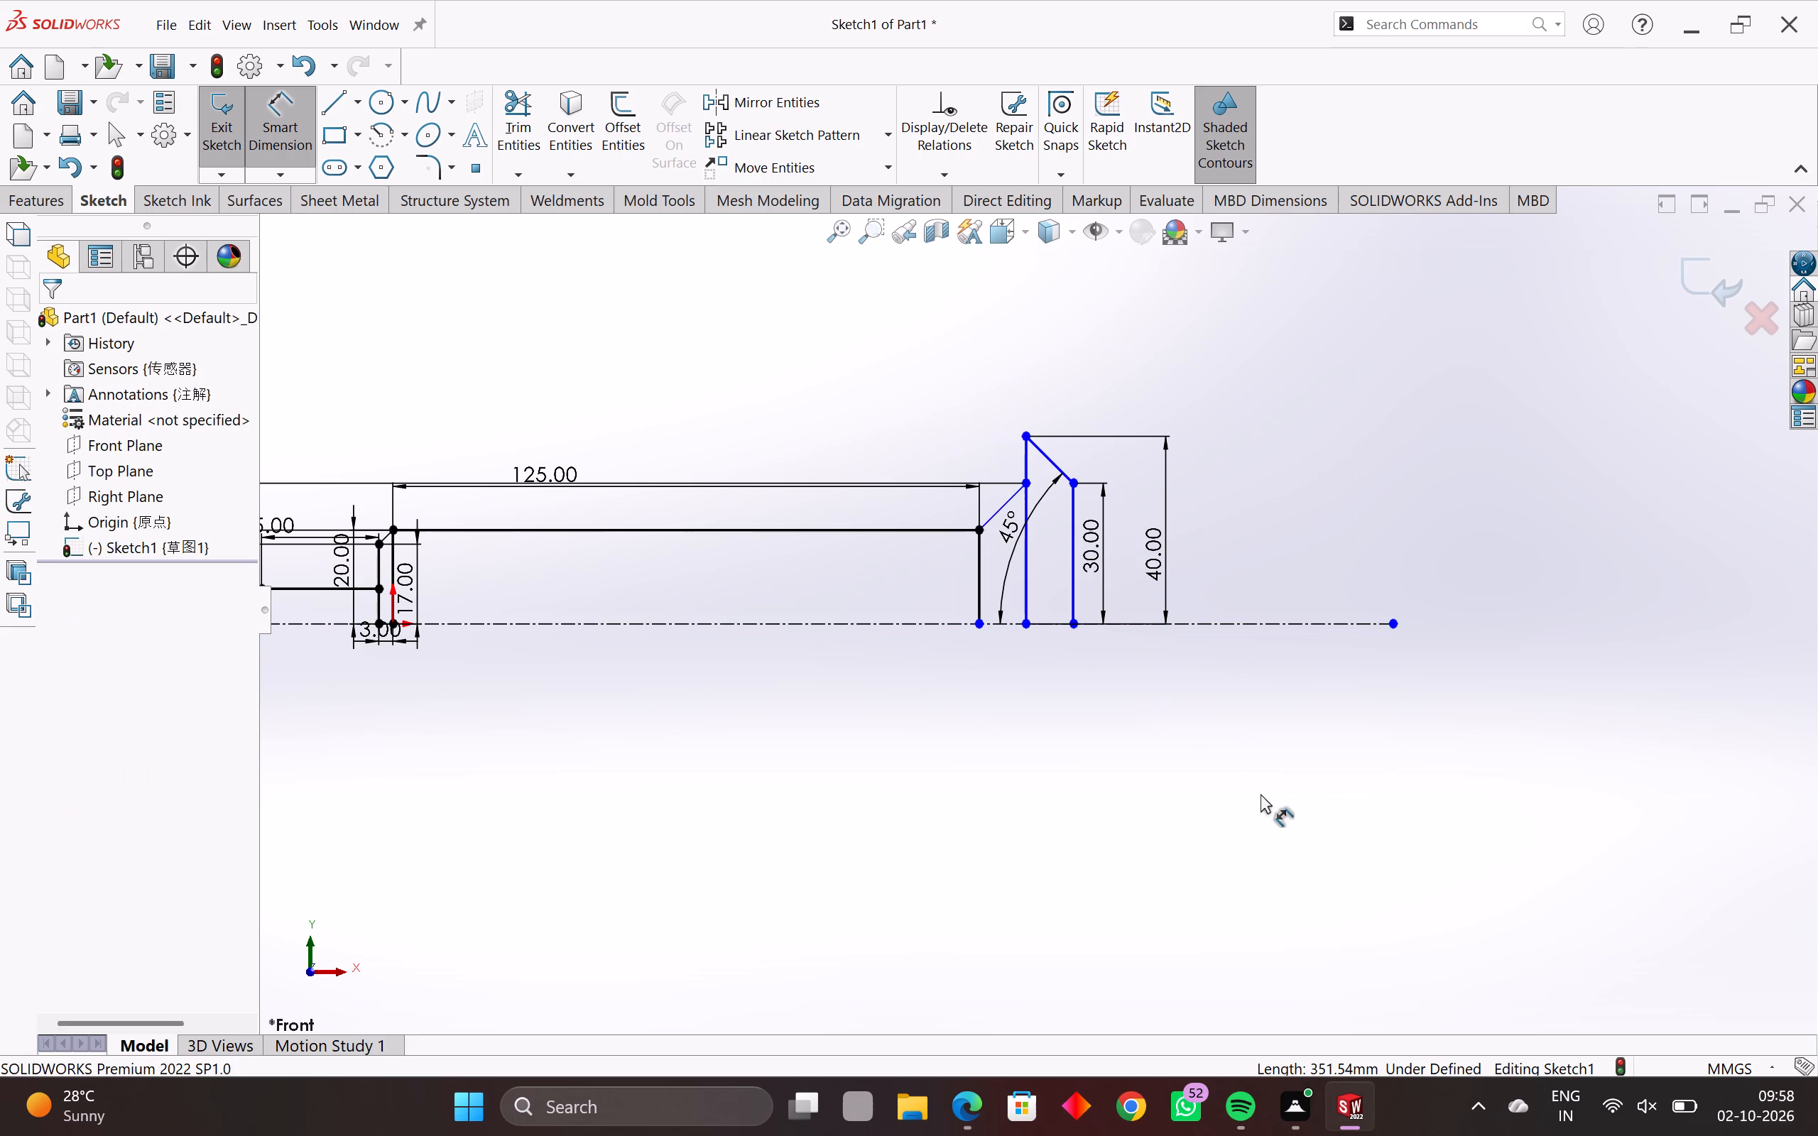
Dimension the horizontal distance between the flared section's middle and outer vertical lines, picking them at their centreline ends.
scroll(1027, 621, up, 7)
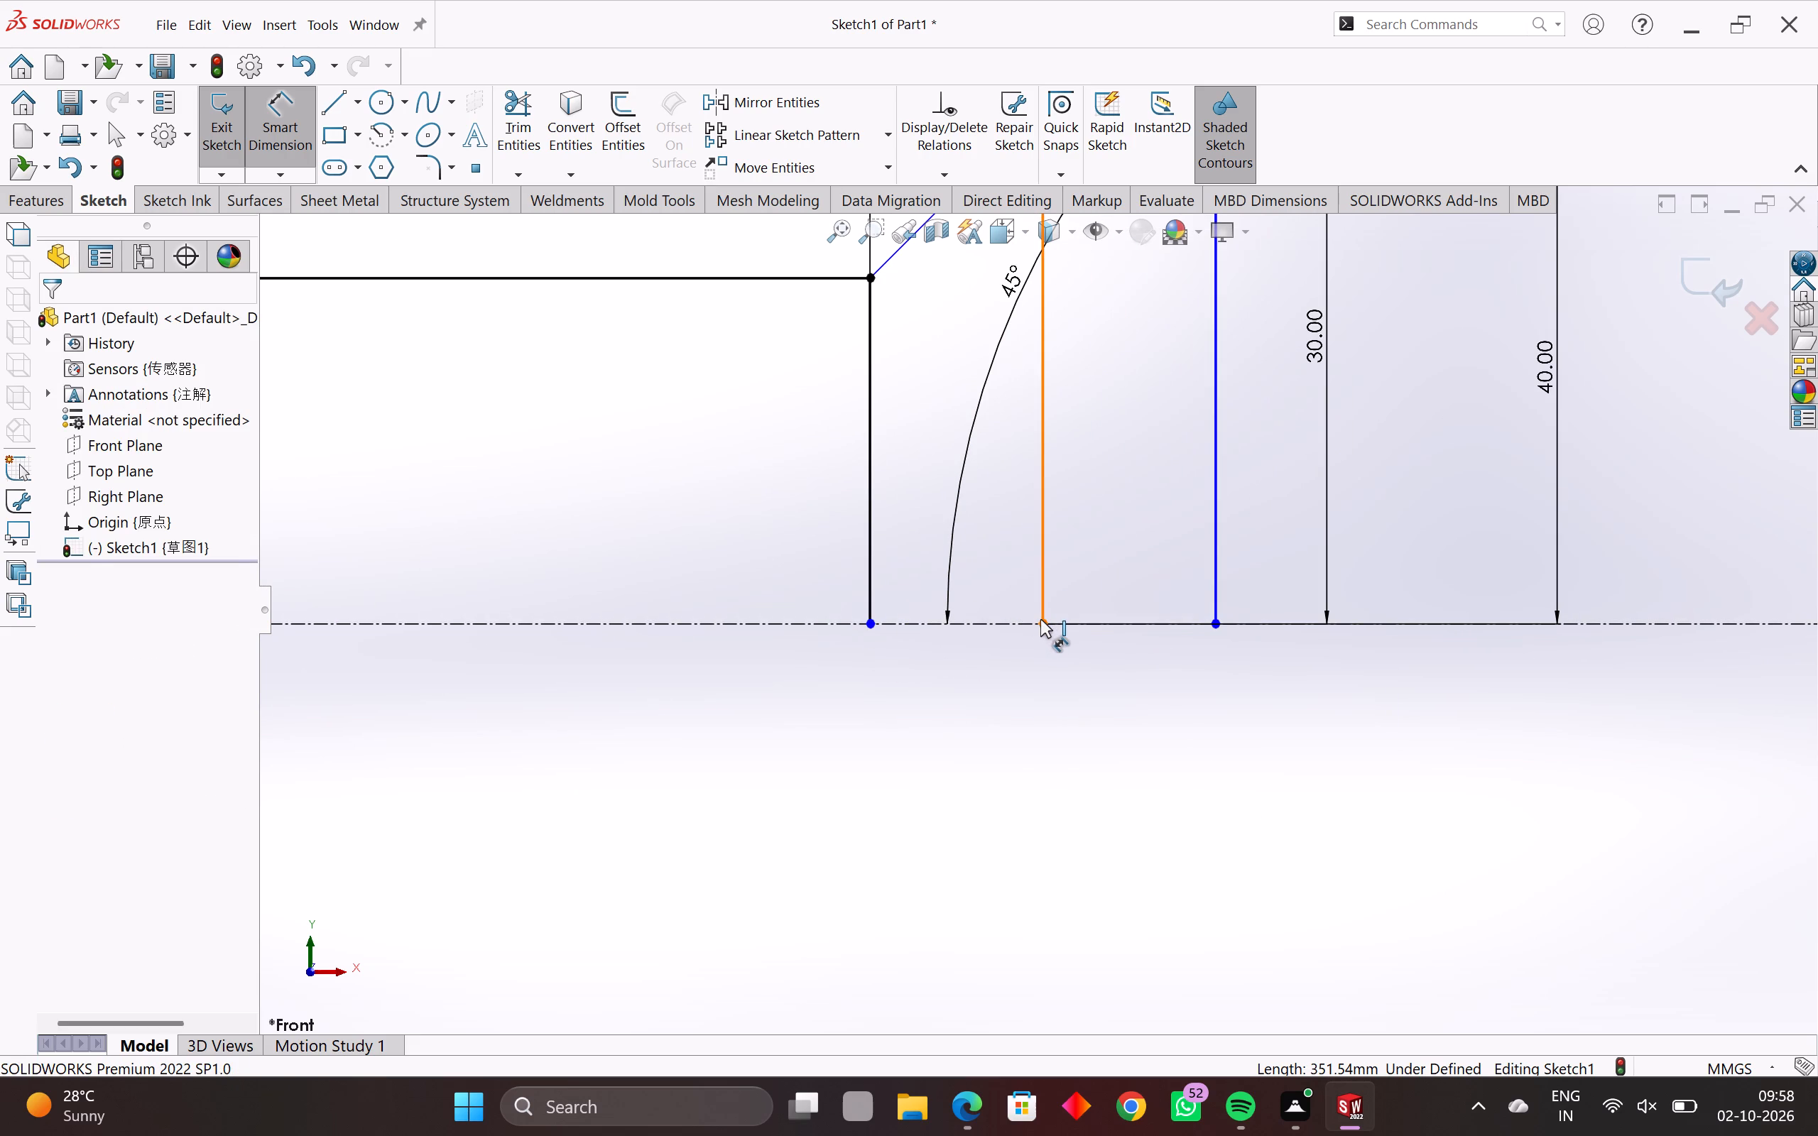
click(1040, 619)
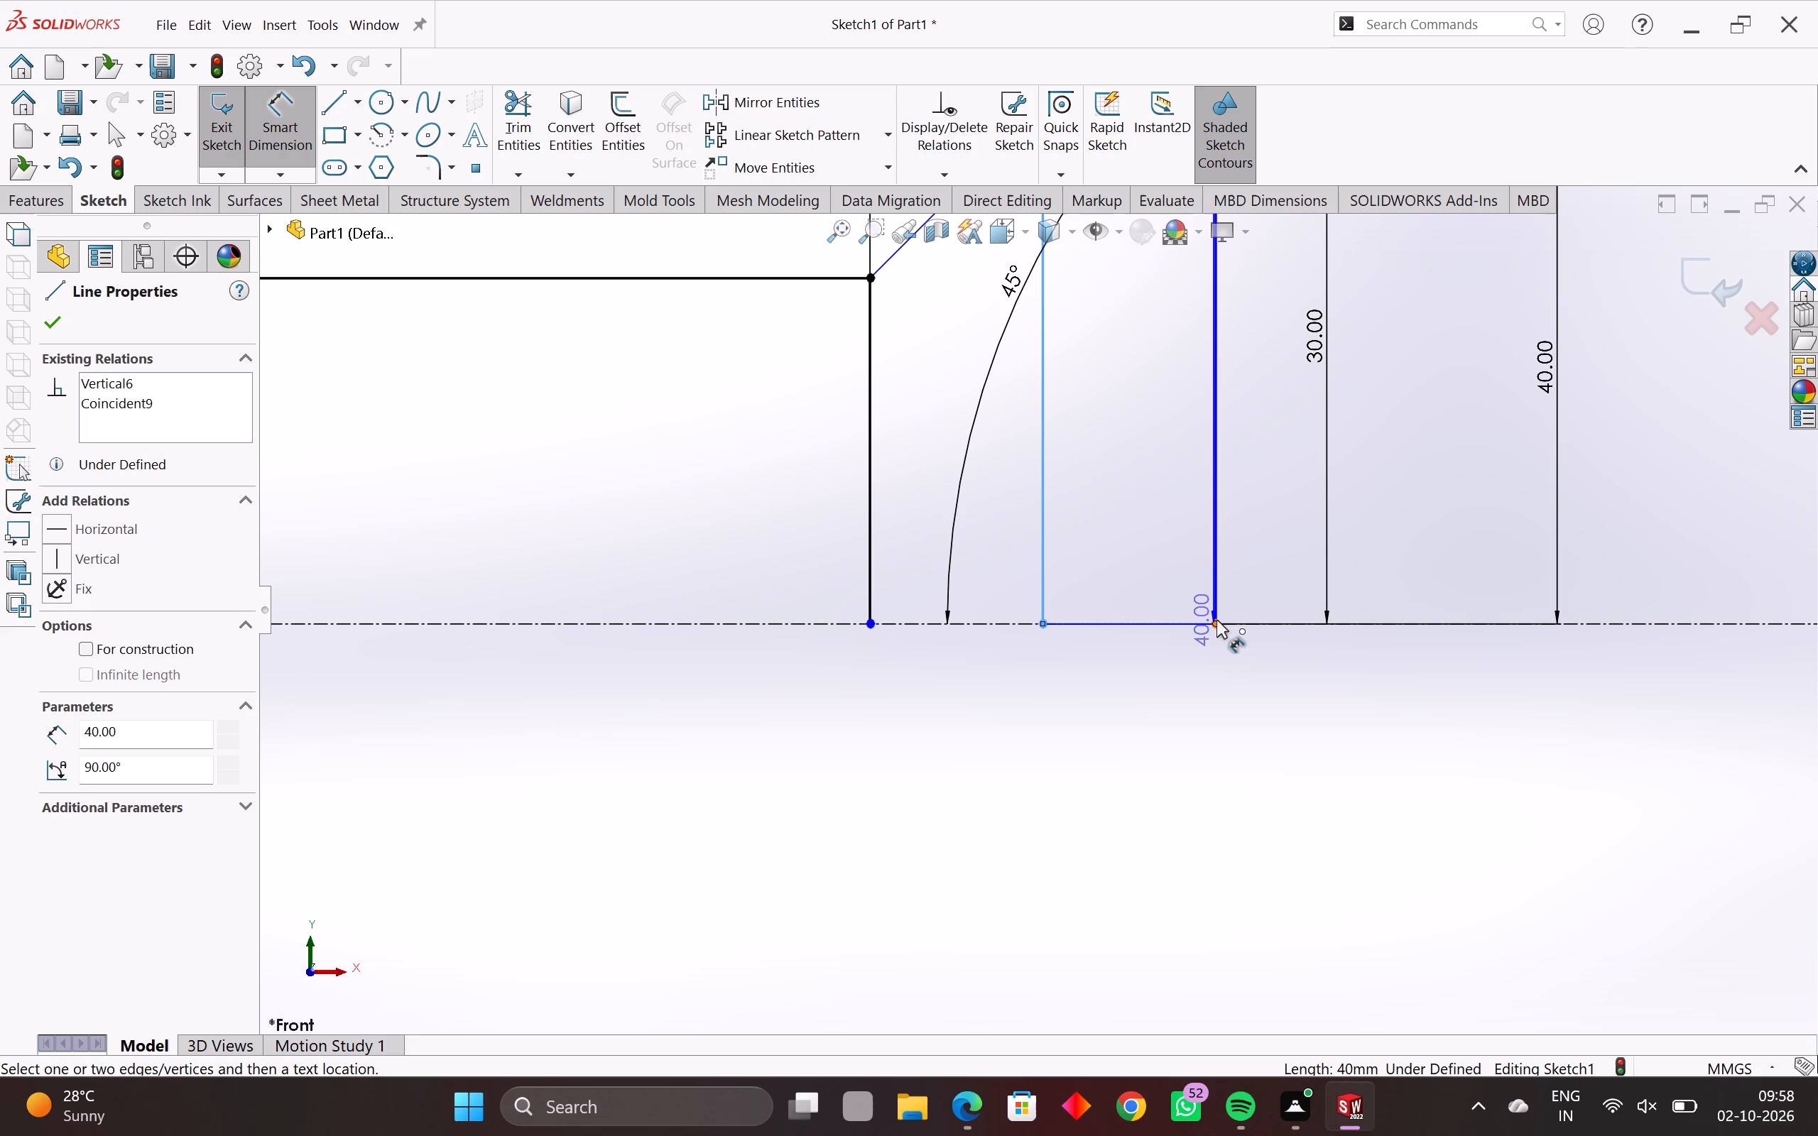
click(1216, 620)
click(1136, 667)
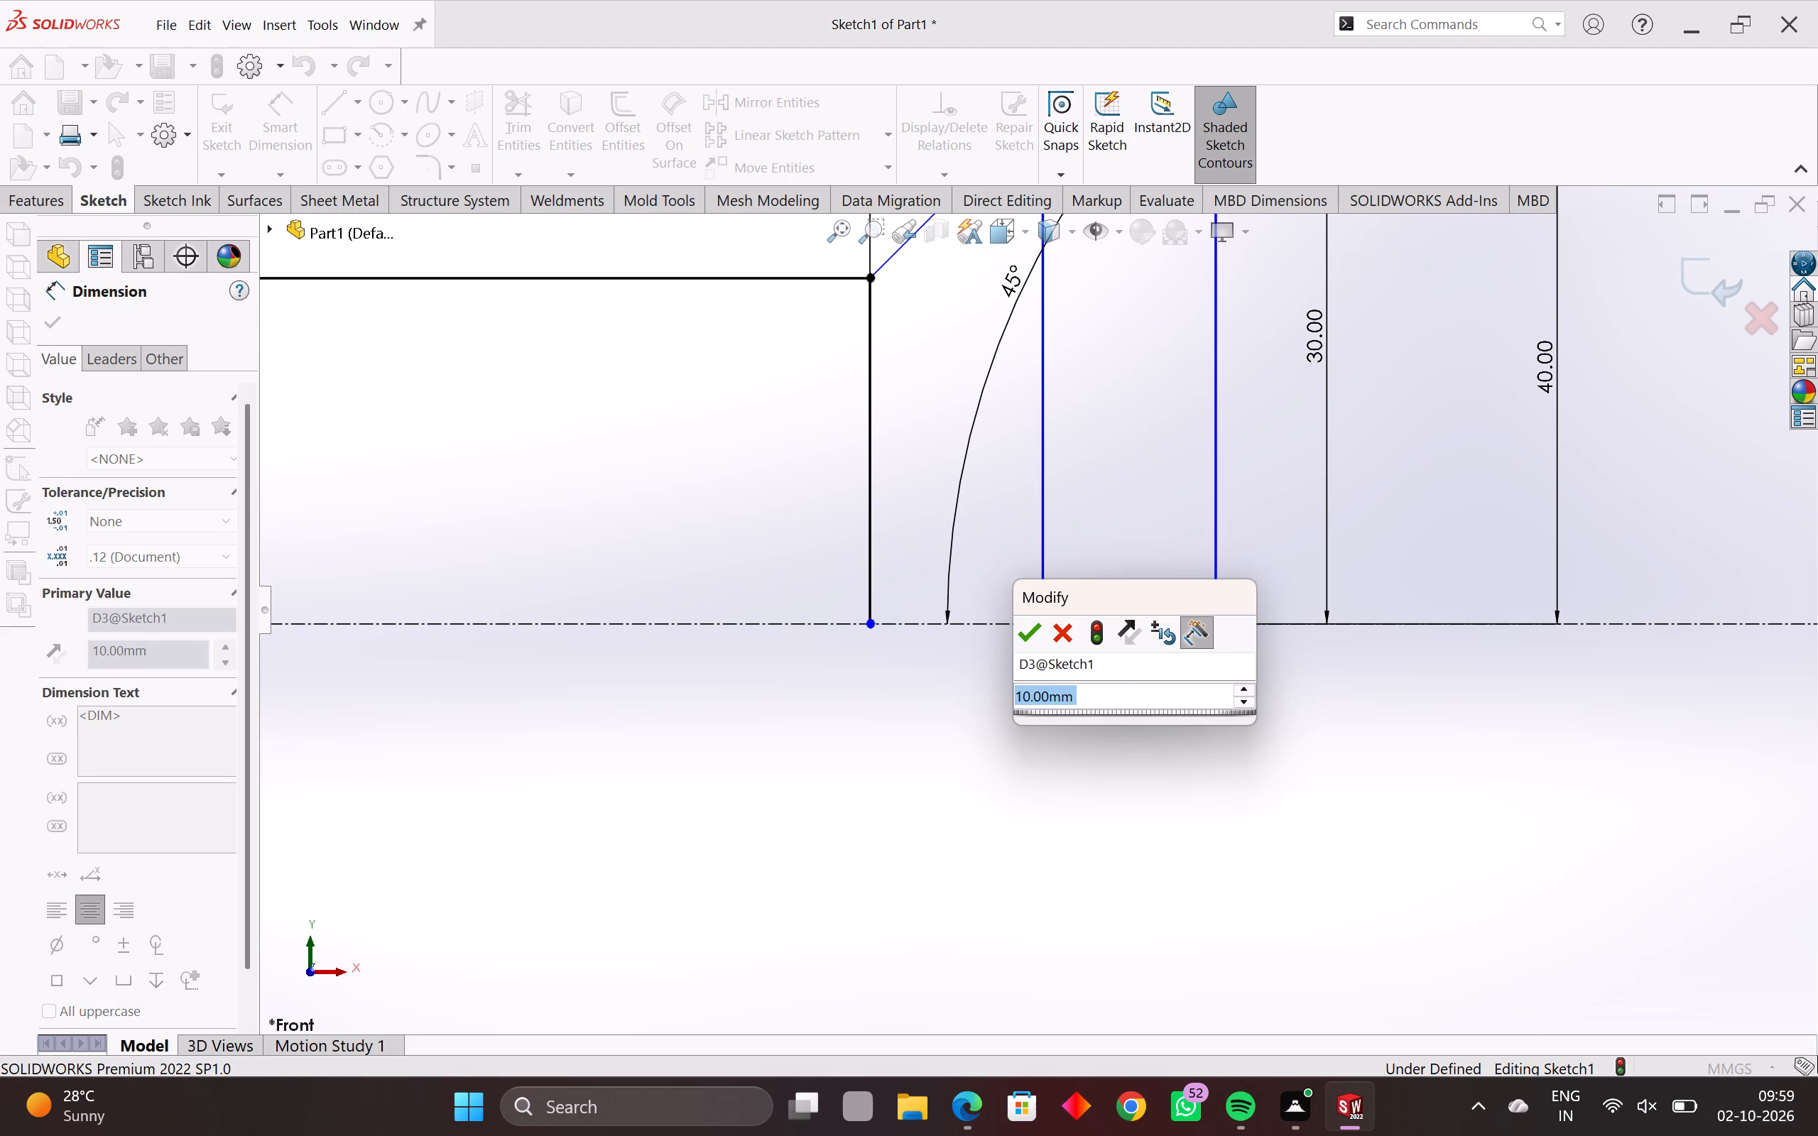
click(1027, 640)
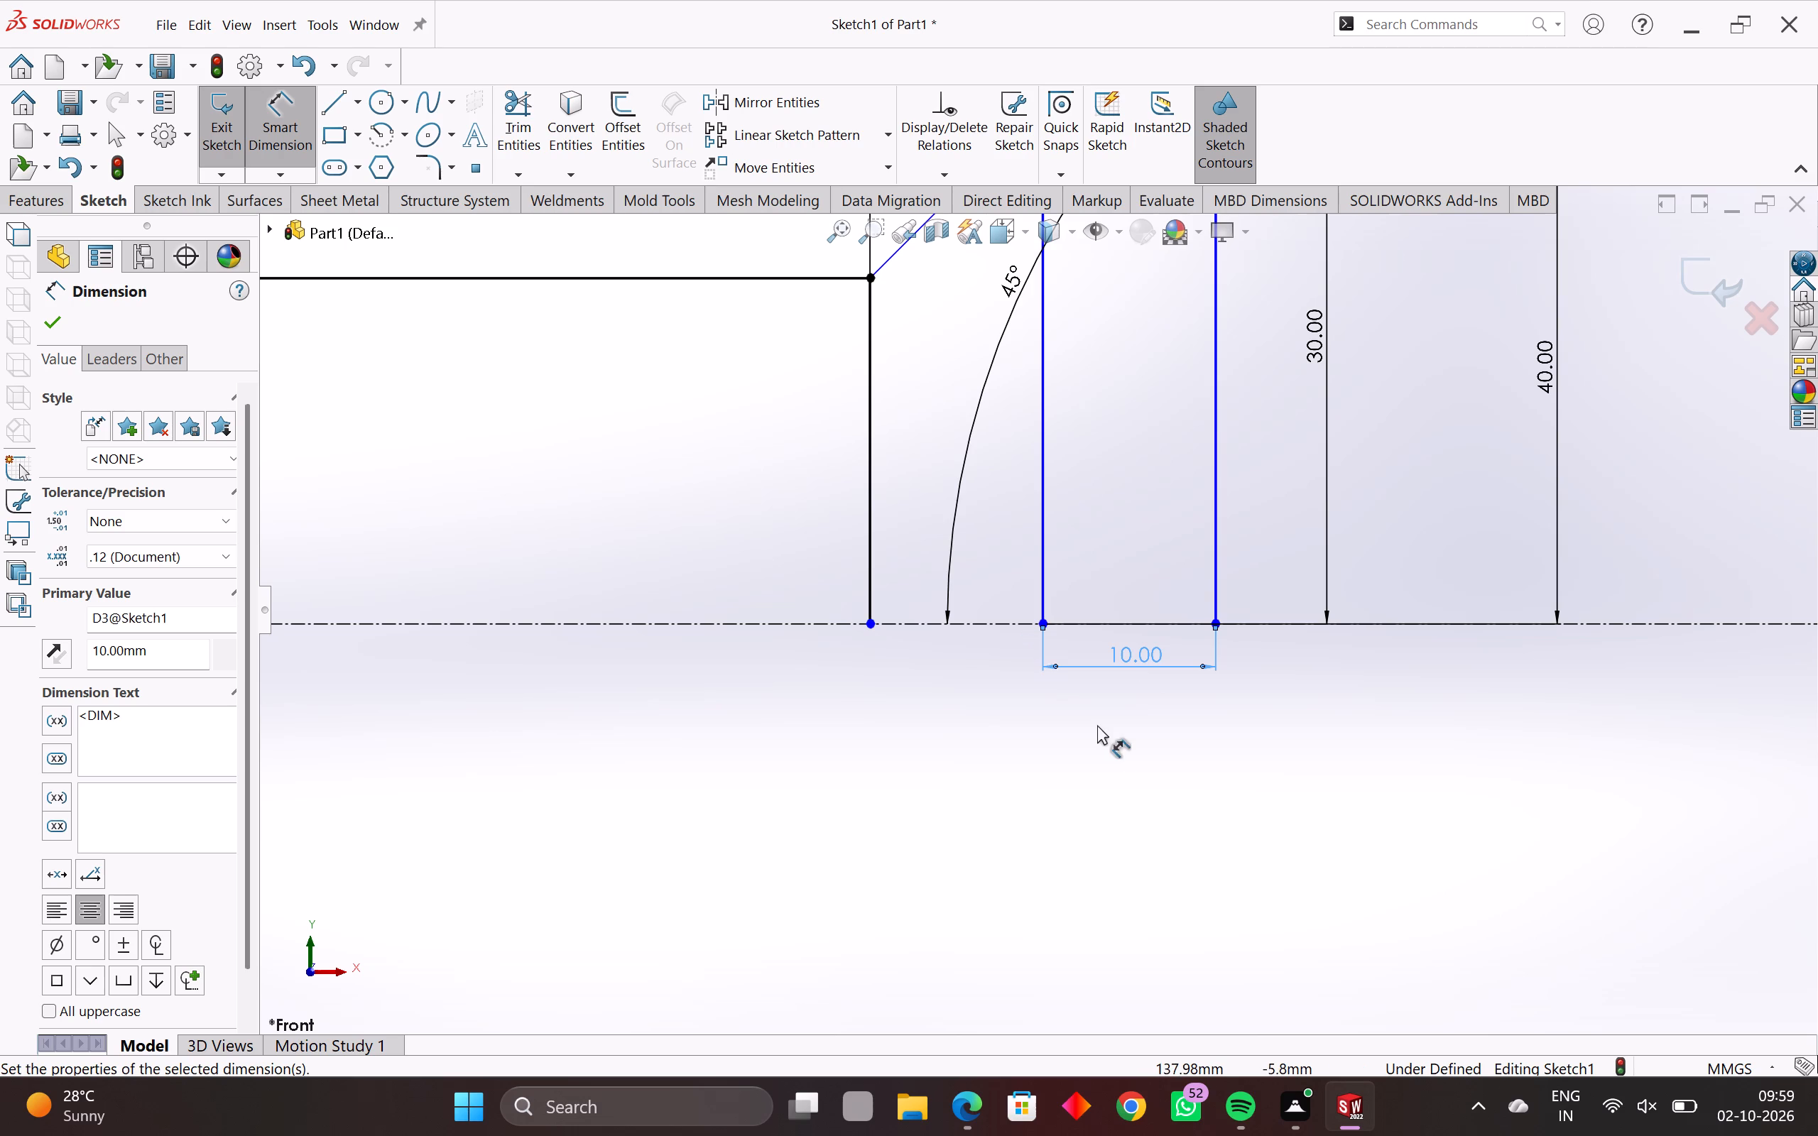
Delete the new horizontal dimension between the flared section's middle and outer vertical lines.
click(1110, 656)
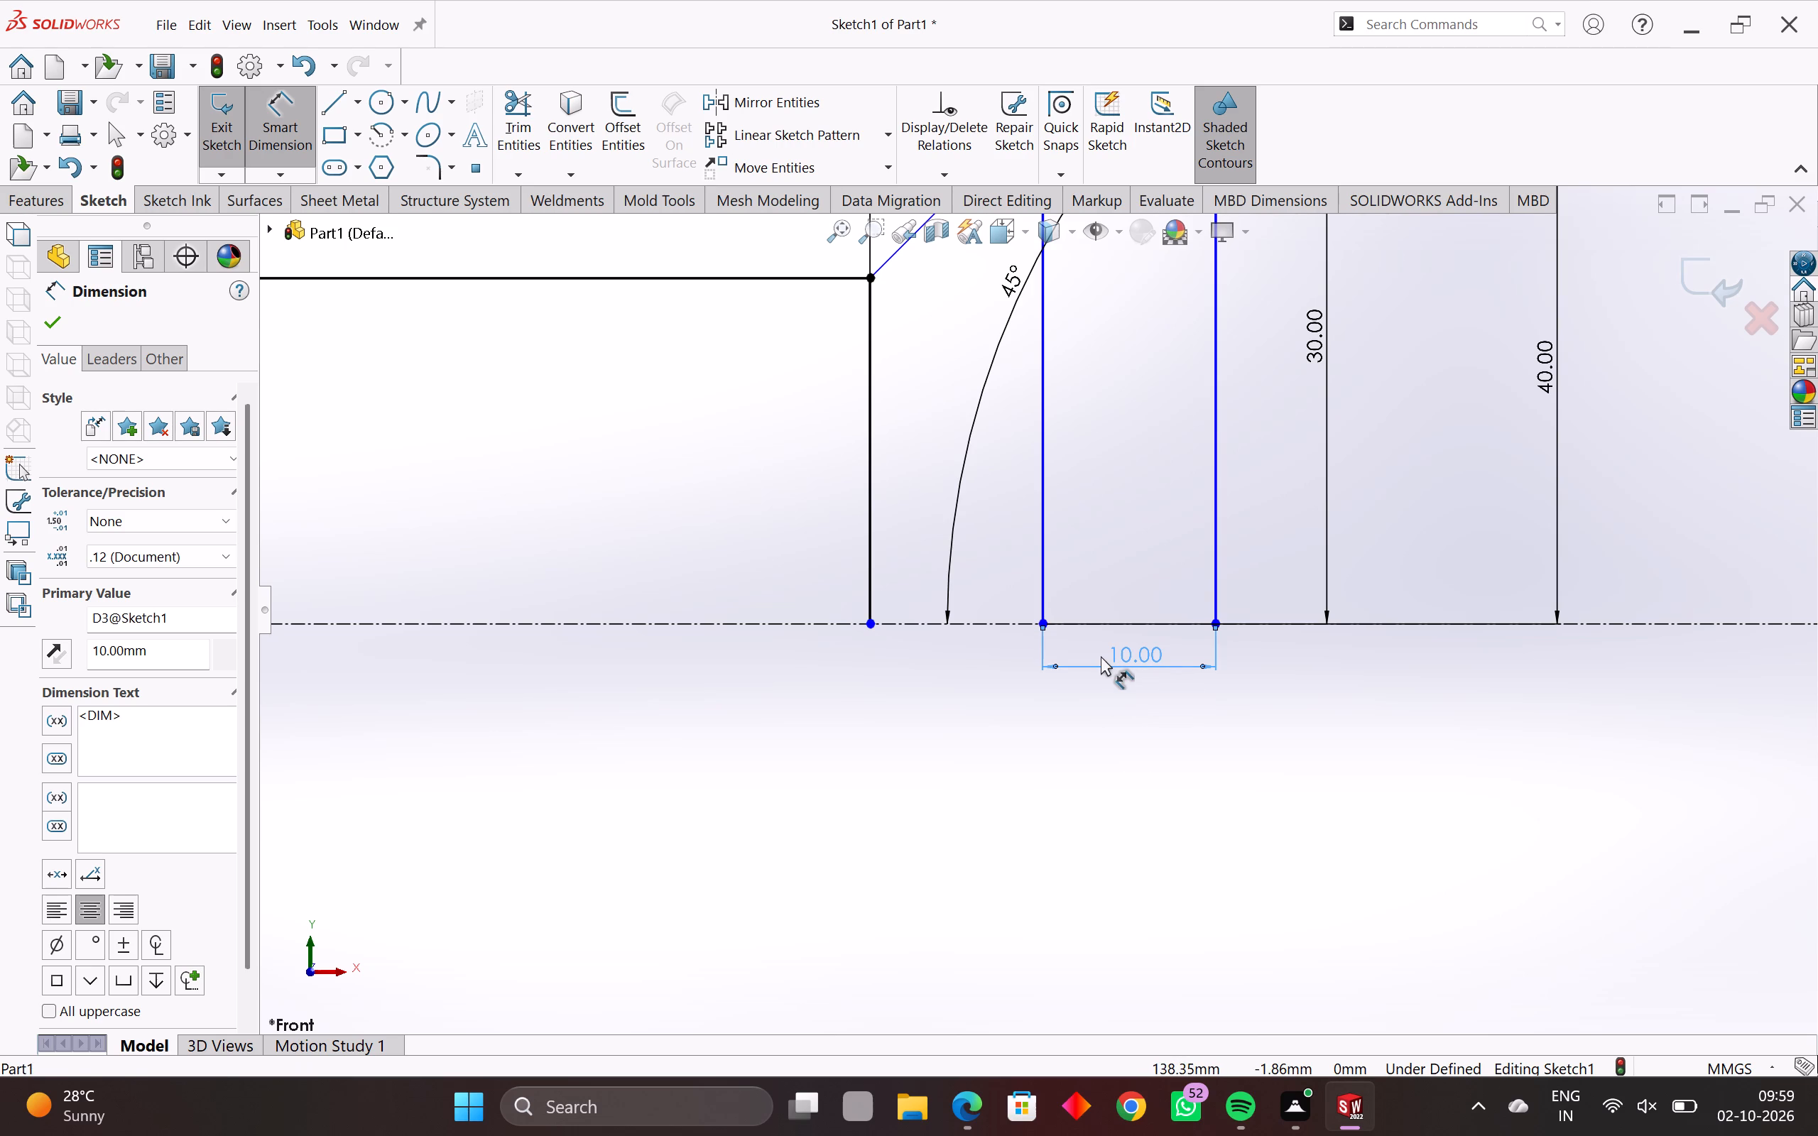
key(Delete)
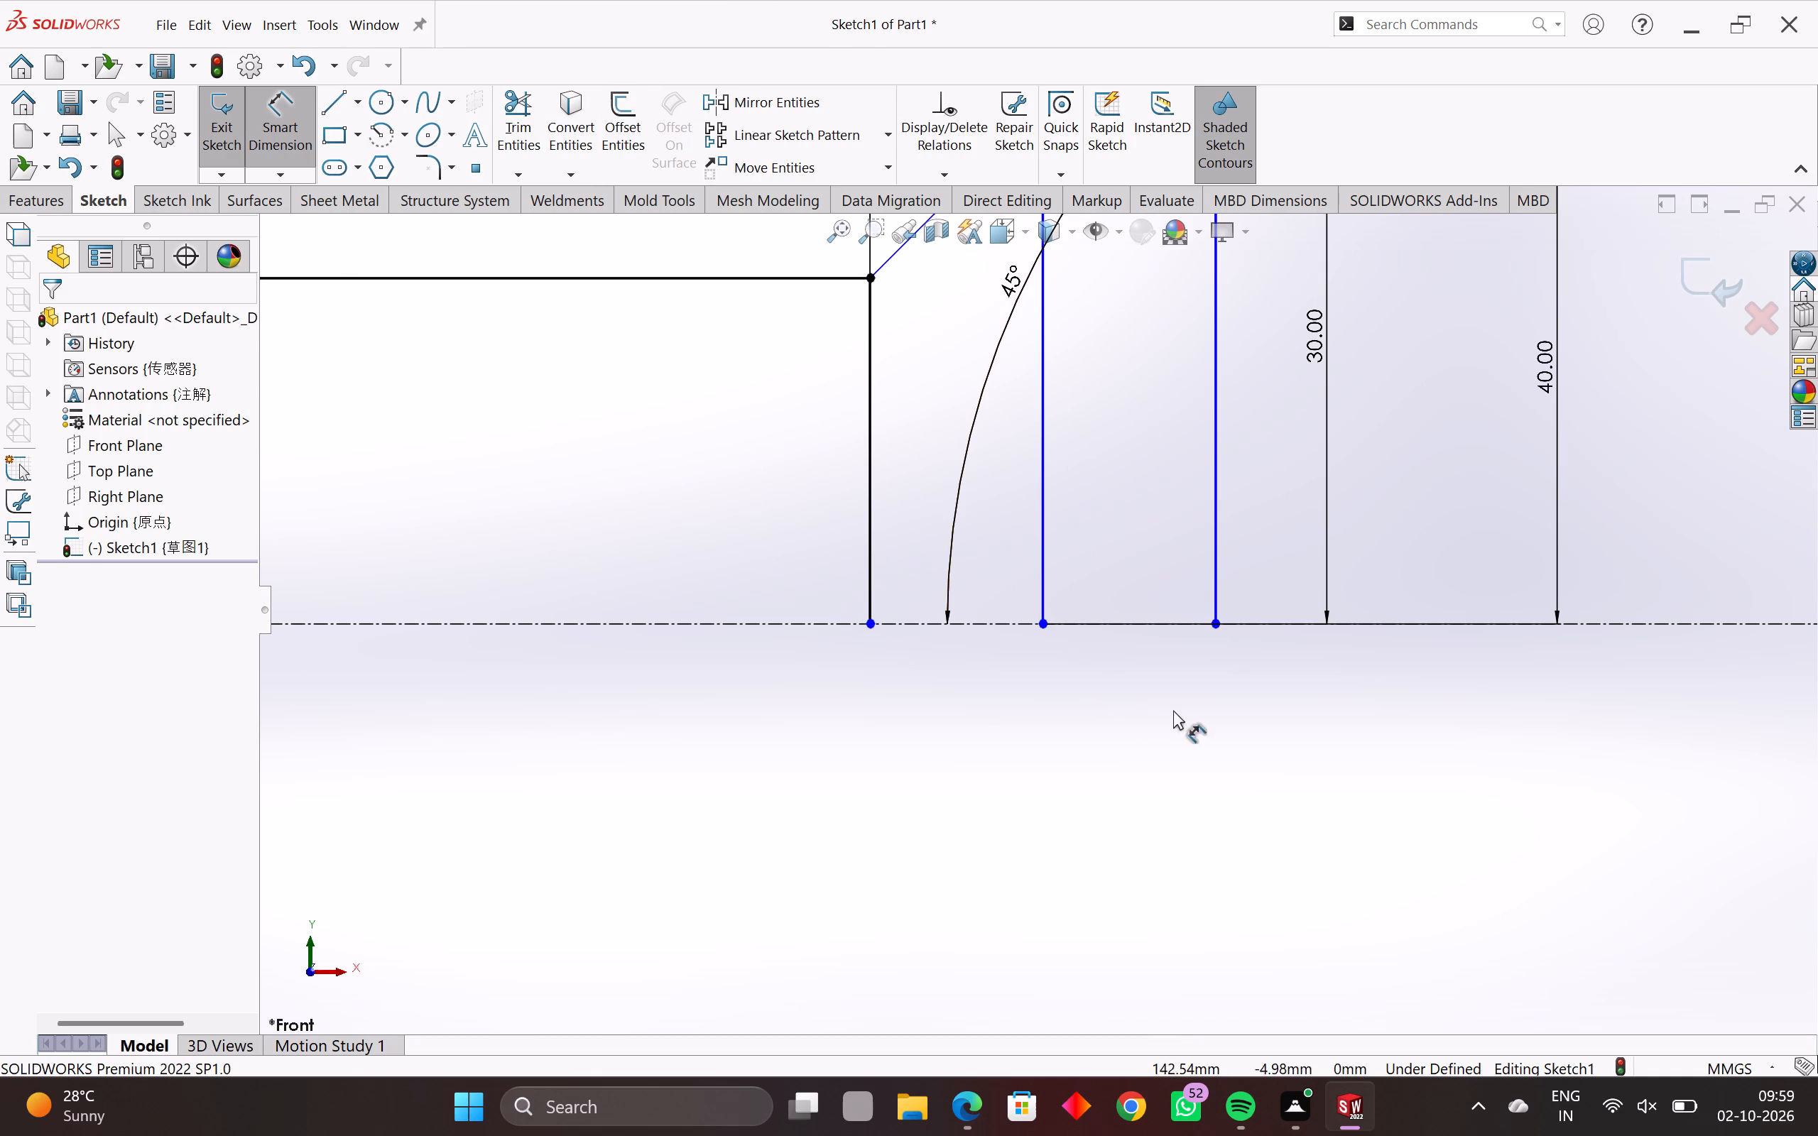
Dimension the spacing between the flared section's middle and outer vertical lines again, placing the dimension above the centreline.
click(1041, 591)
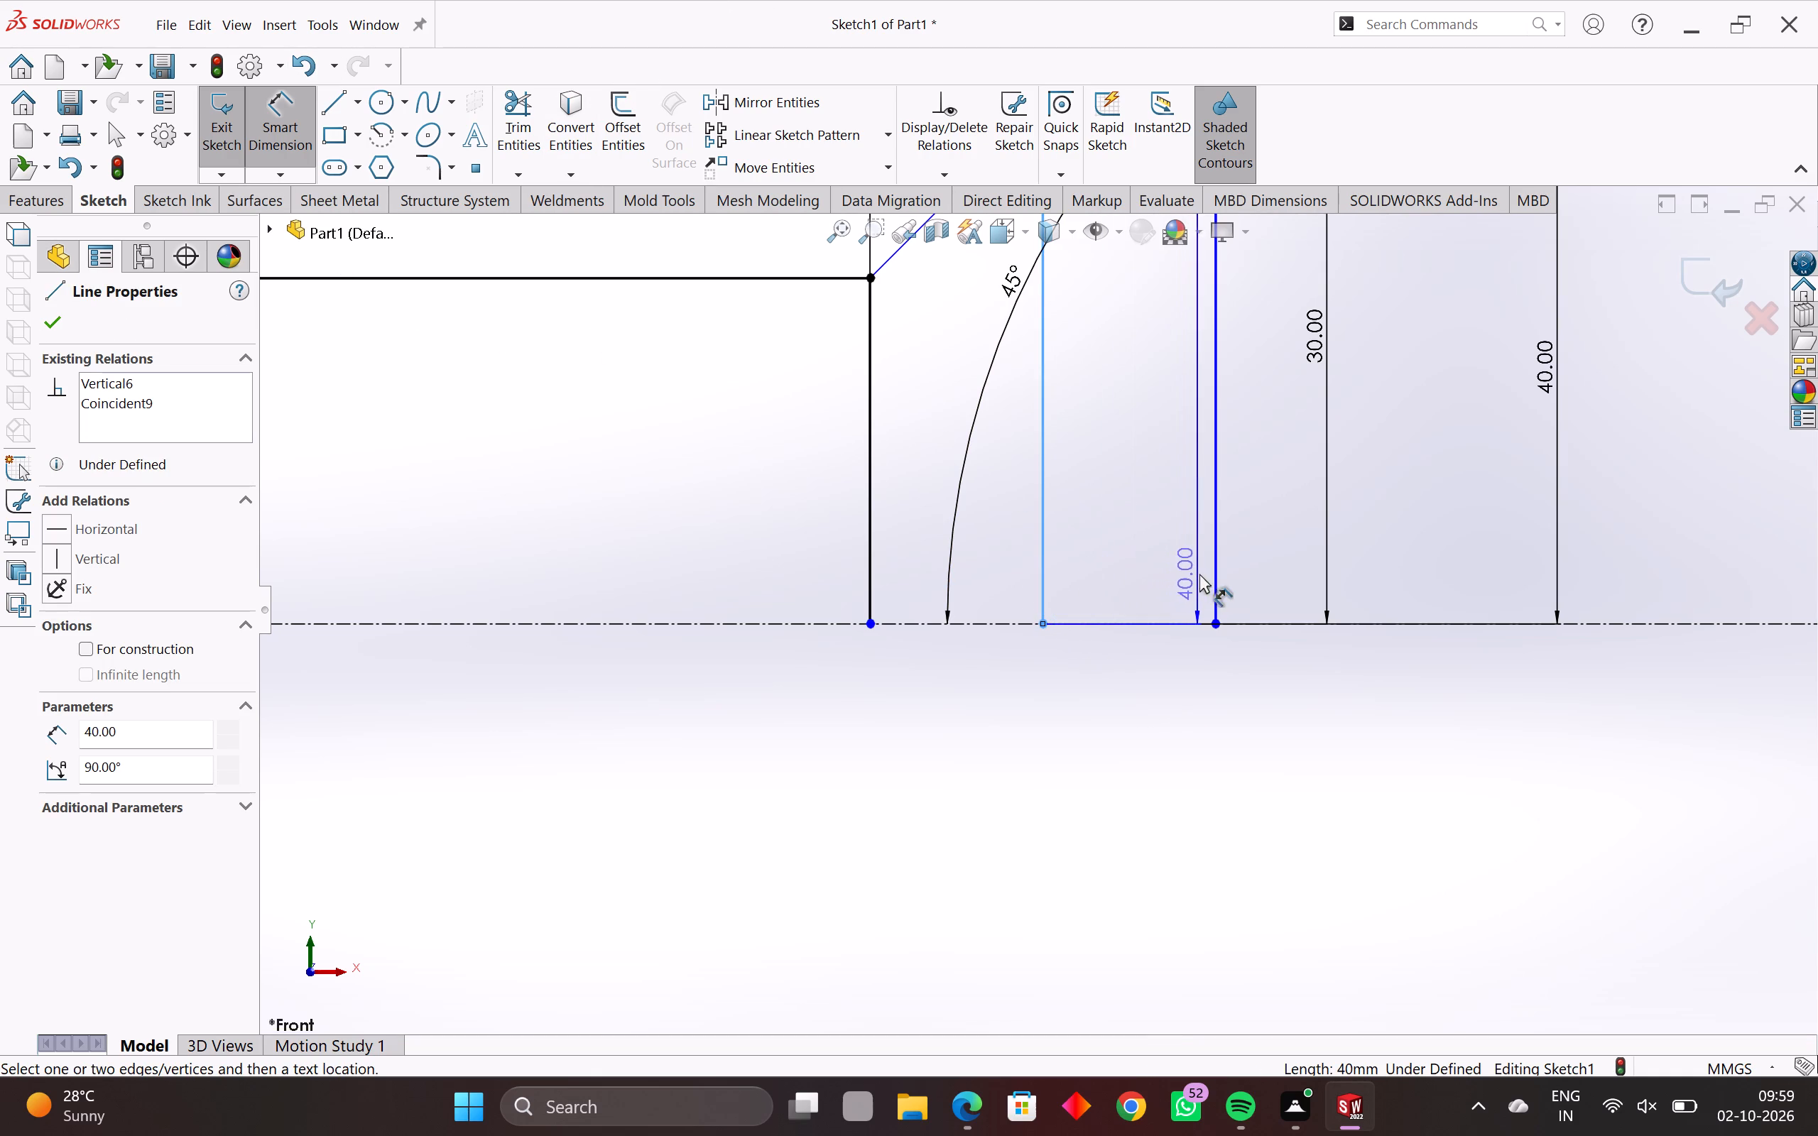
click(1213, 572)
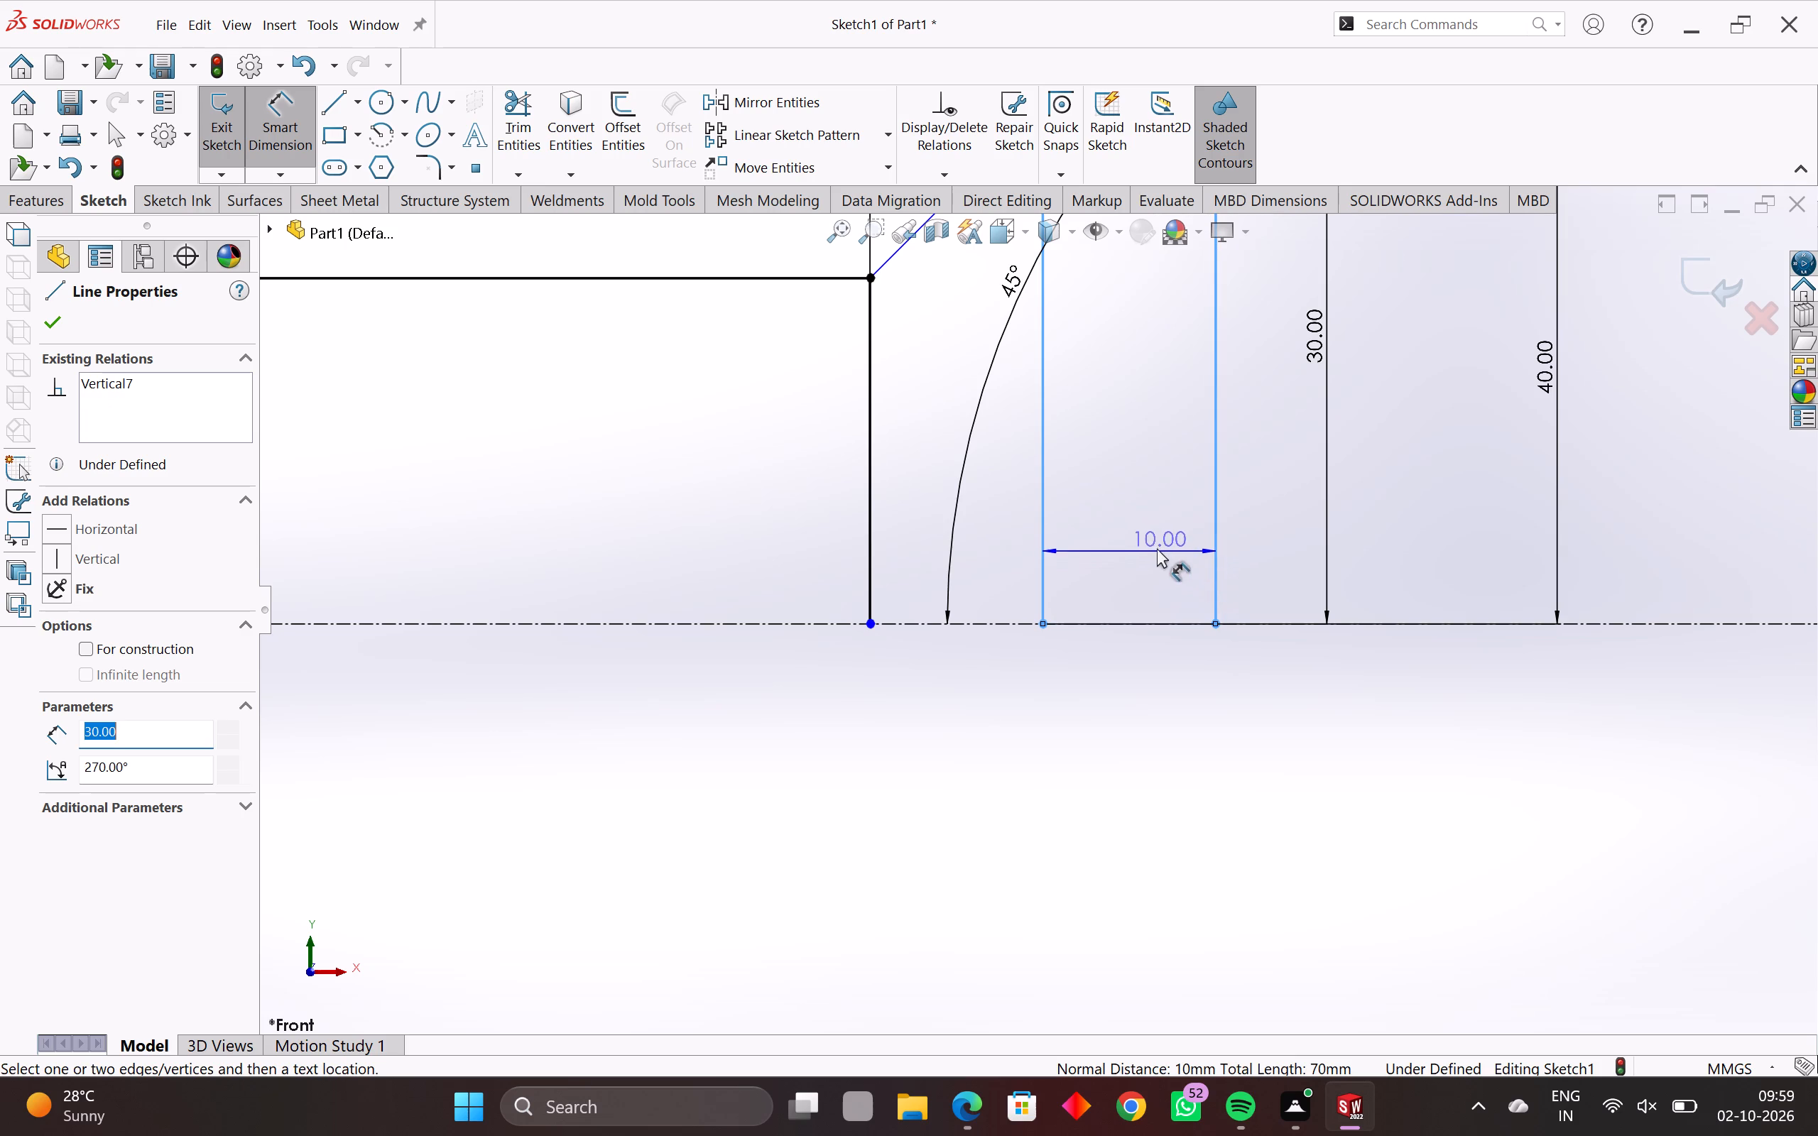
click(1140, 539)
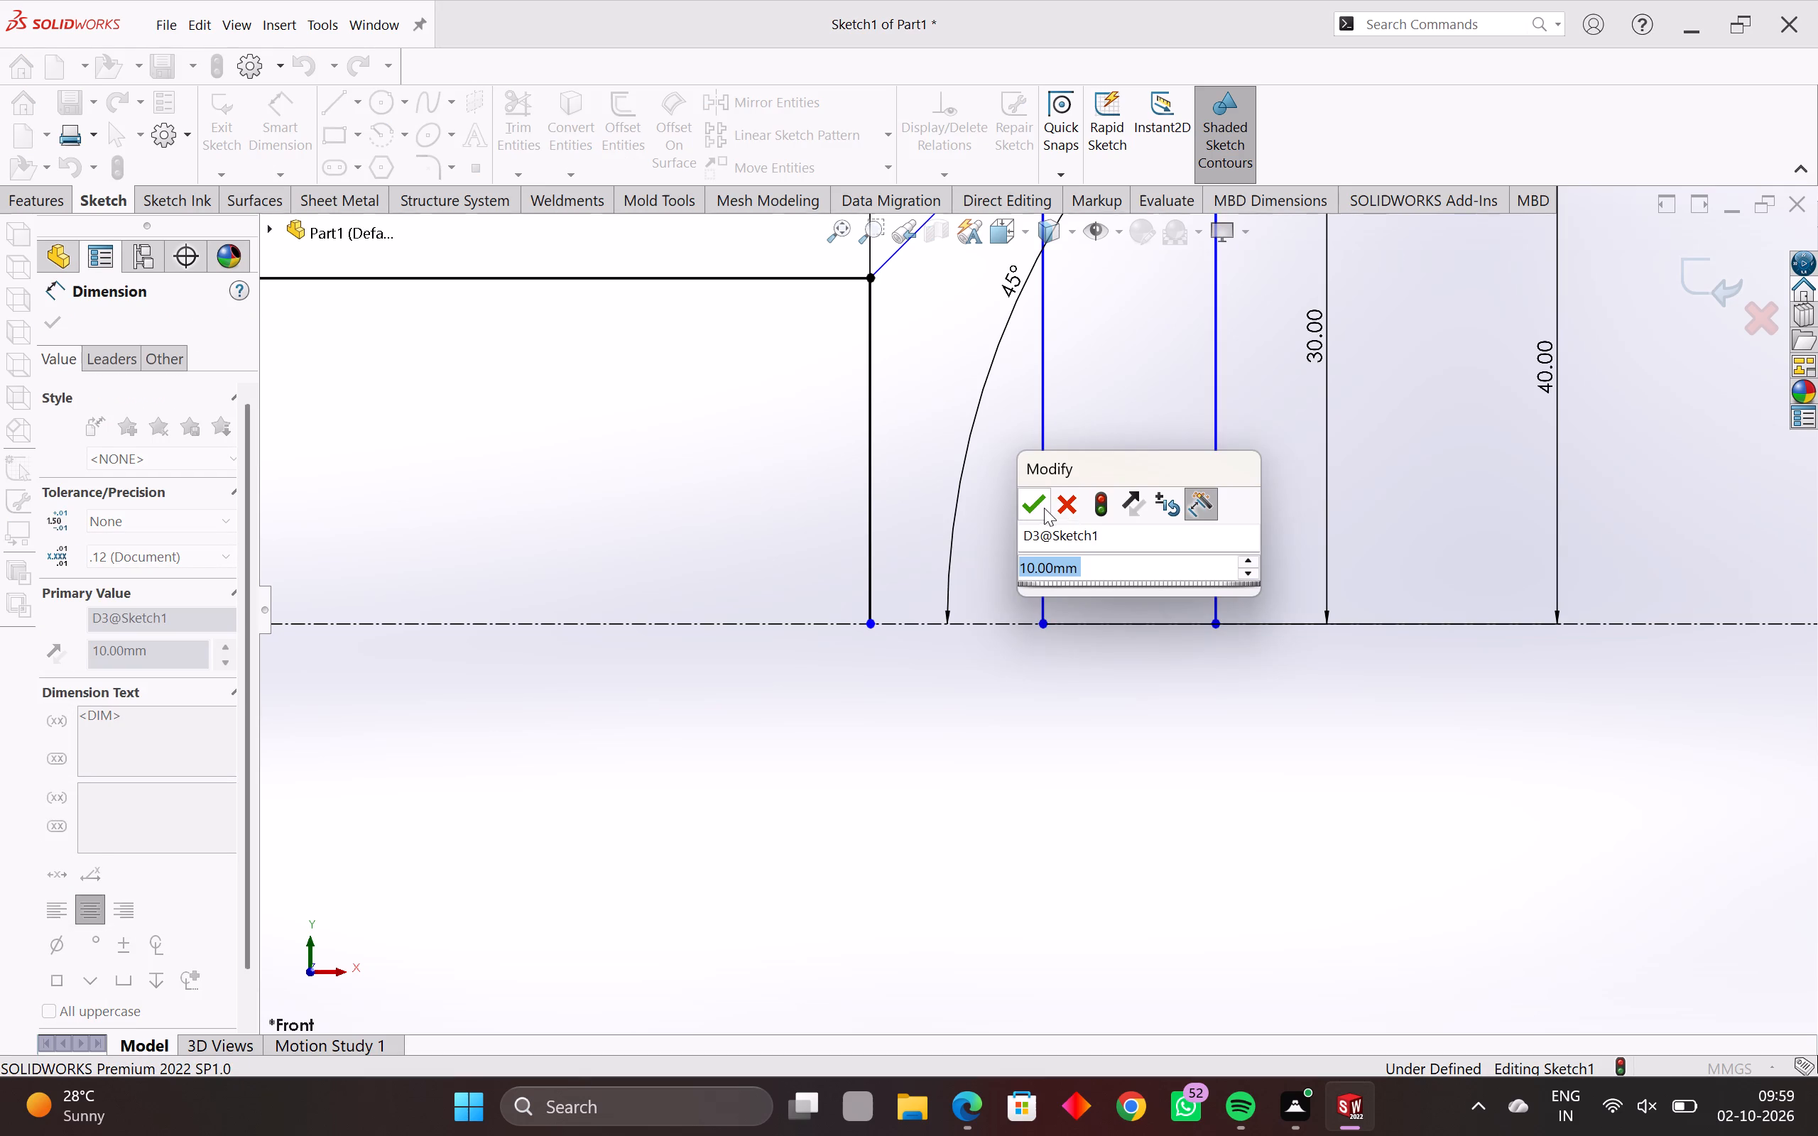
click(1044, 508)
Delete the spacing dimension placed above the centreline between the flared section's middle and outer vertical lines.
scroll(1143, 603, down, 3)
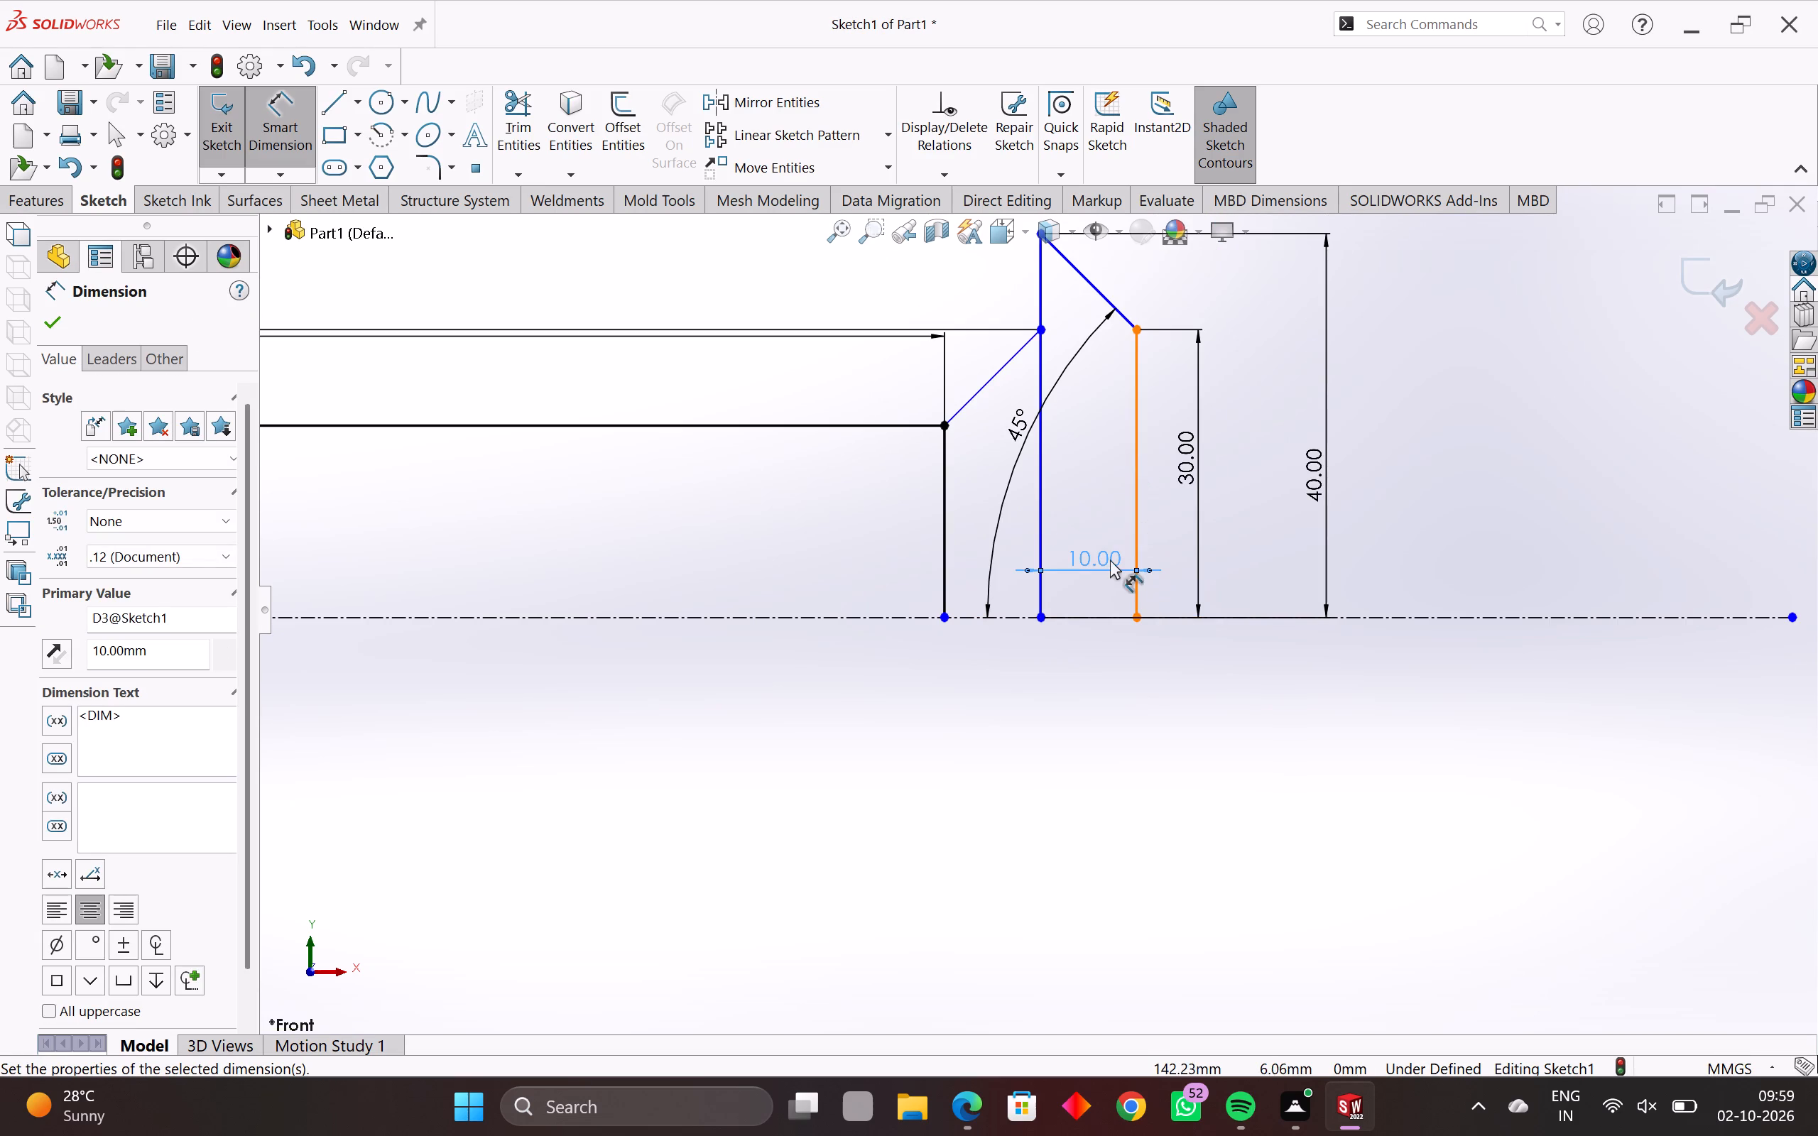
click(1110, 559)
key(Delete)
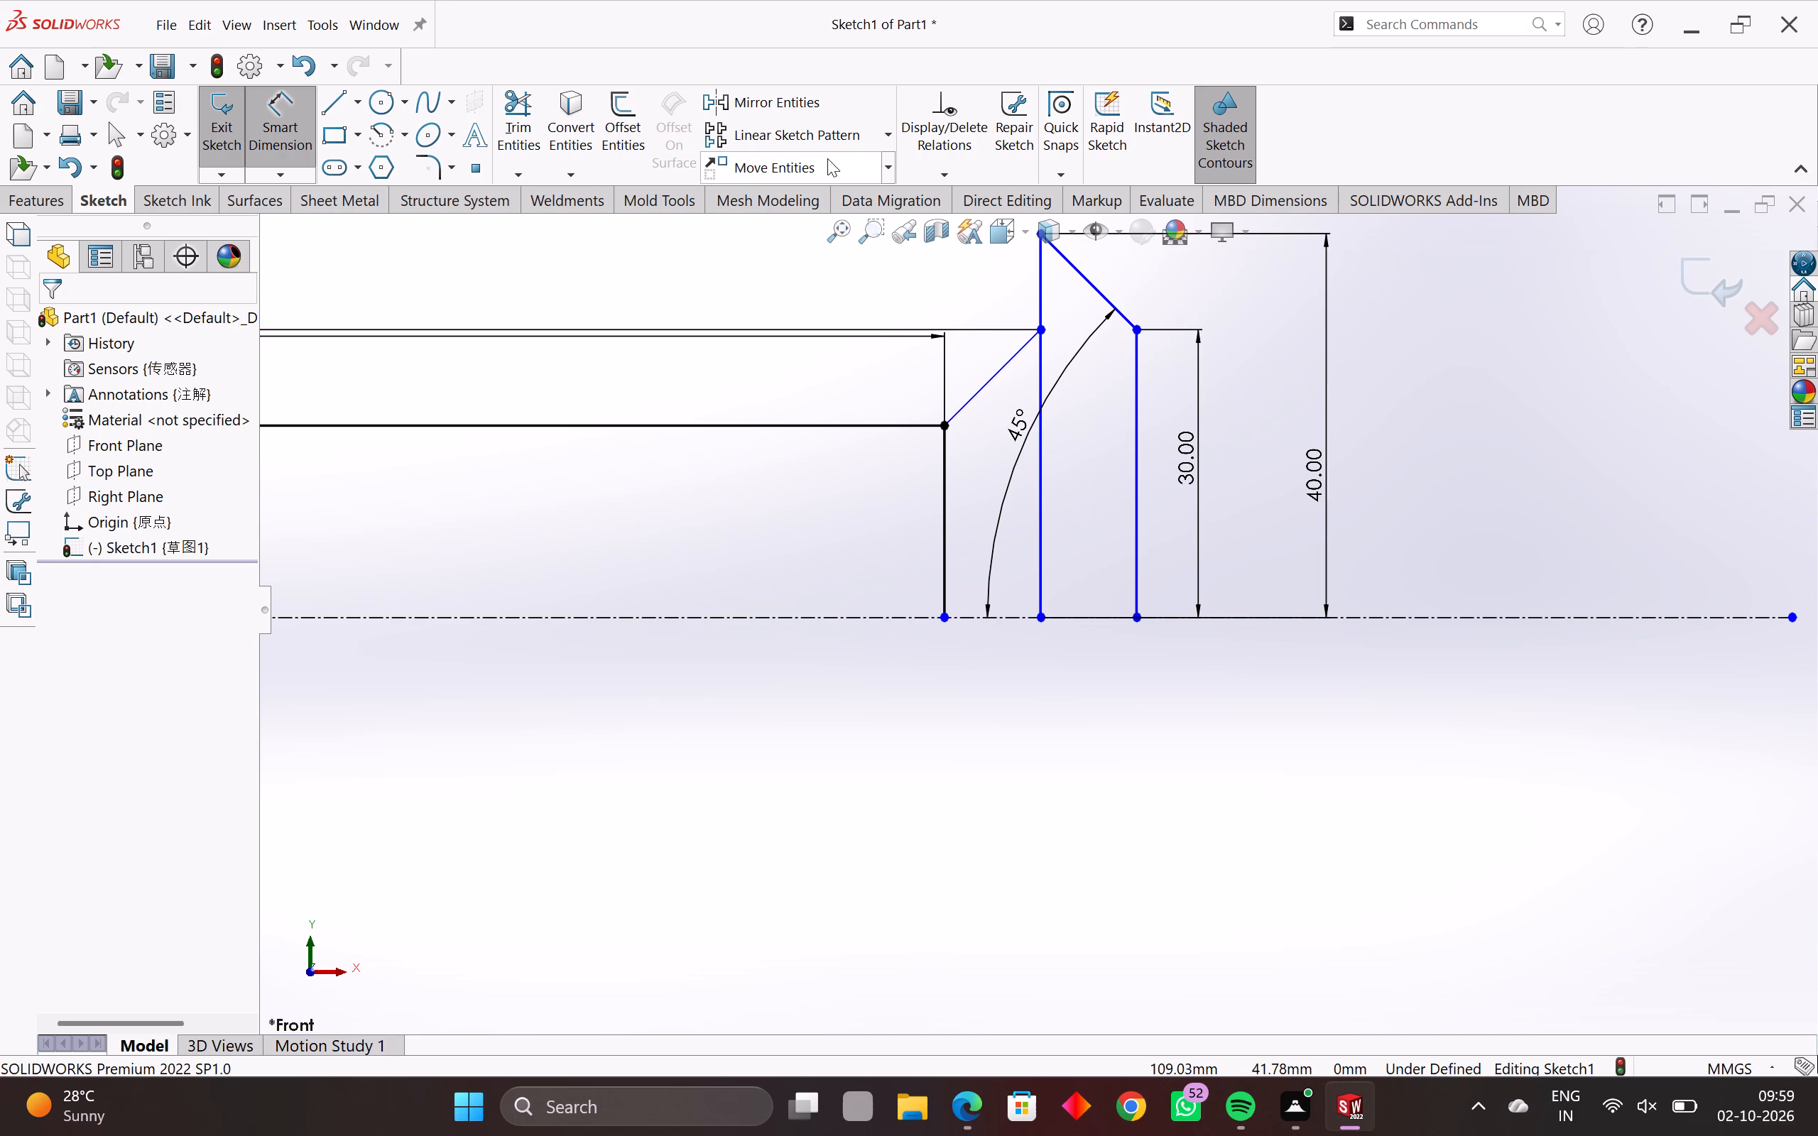
Run Fully Define Sketch on the selected flared-end lines, adding horizontal baseline dimensions from the origin below the sketch.
click(924, 177)
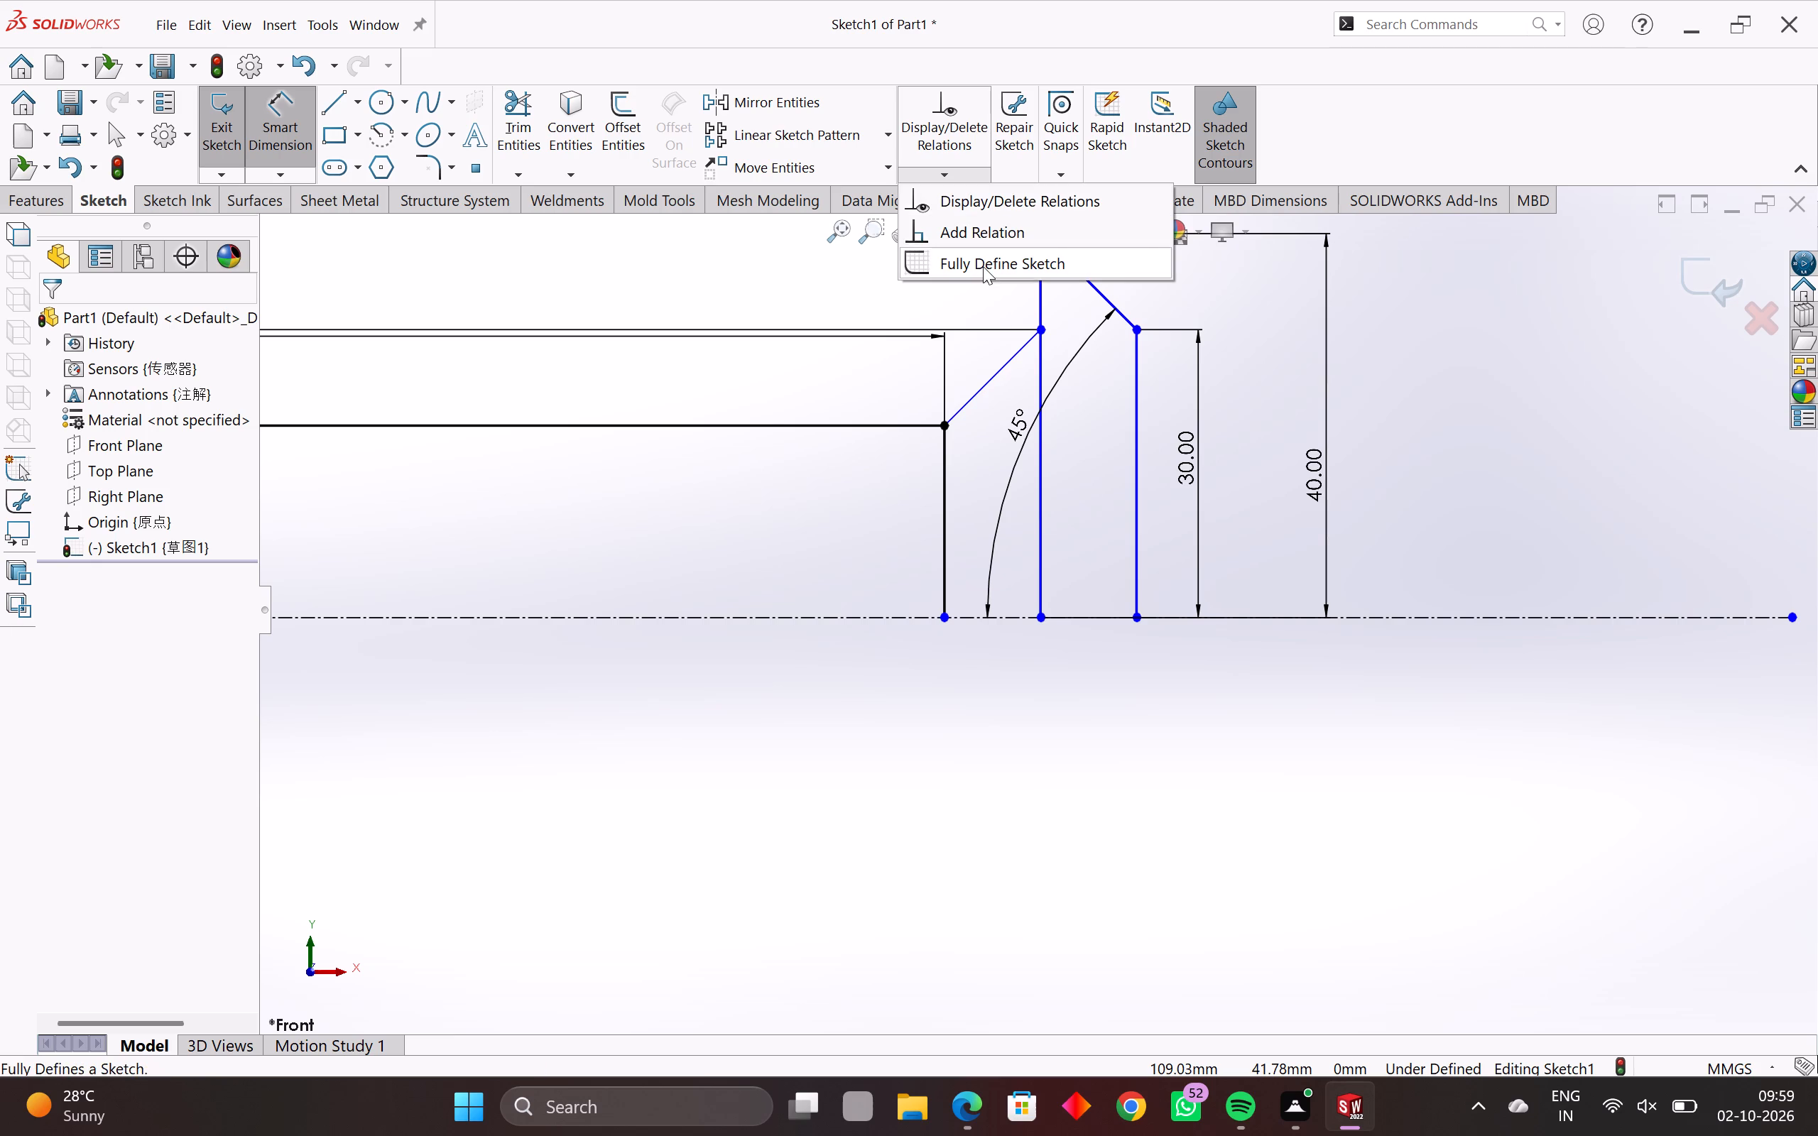
click(983, 266)
scroll(1292, 359, down, 3)
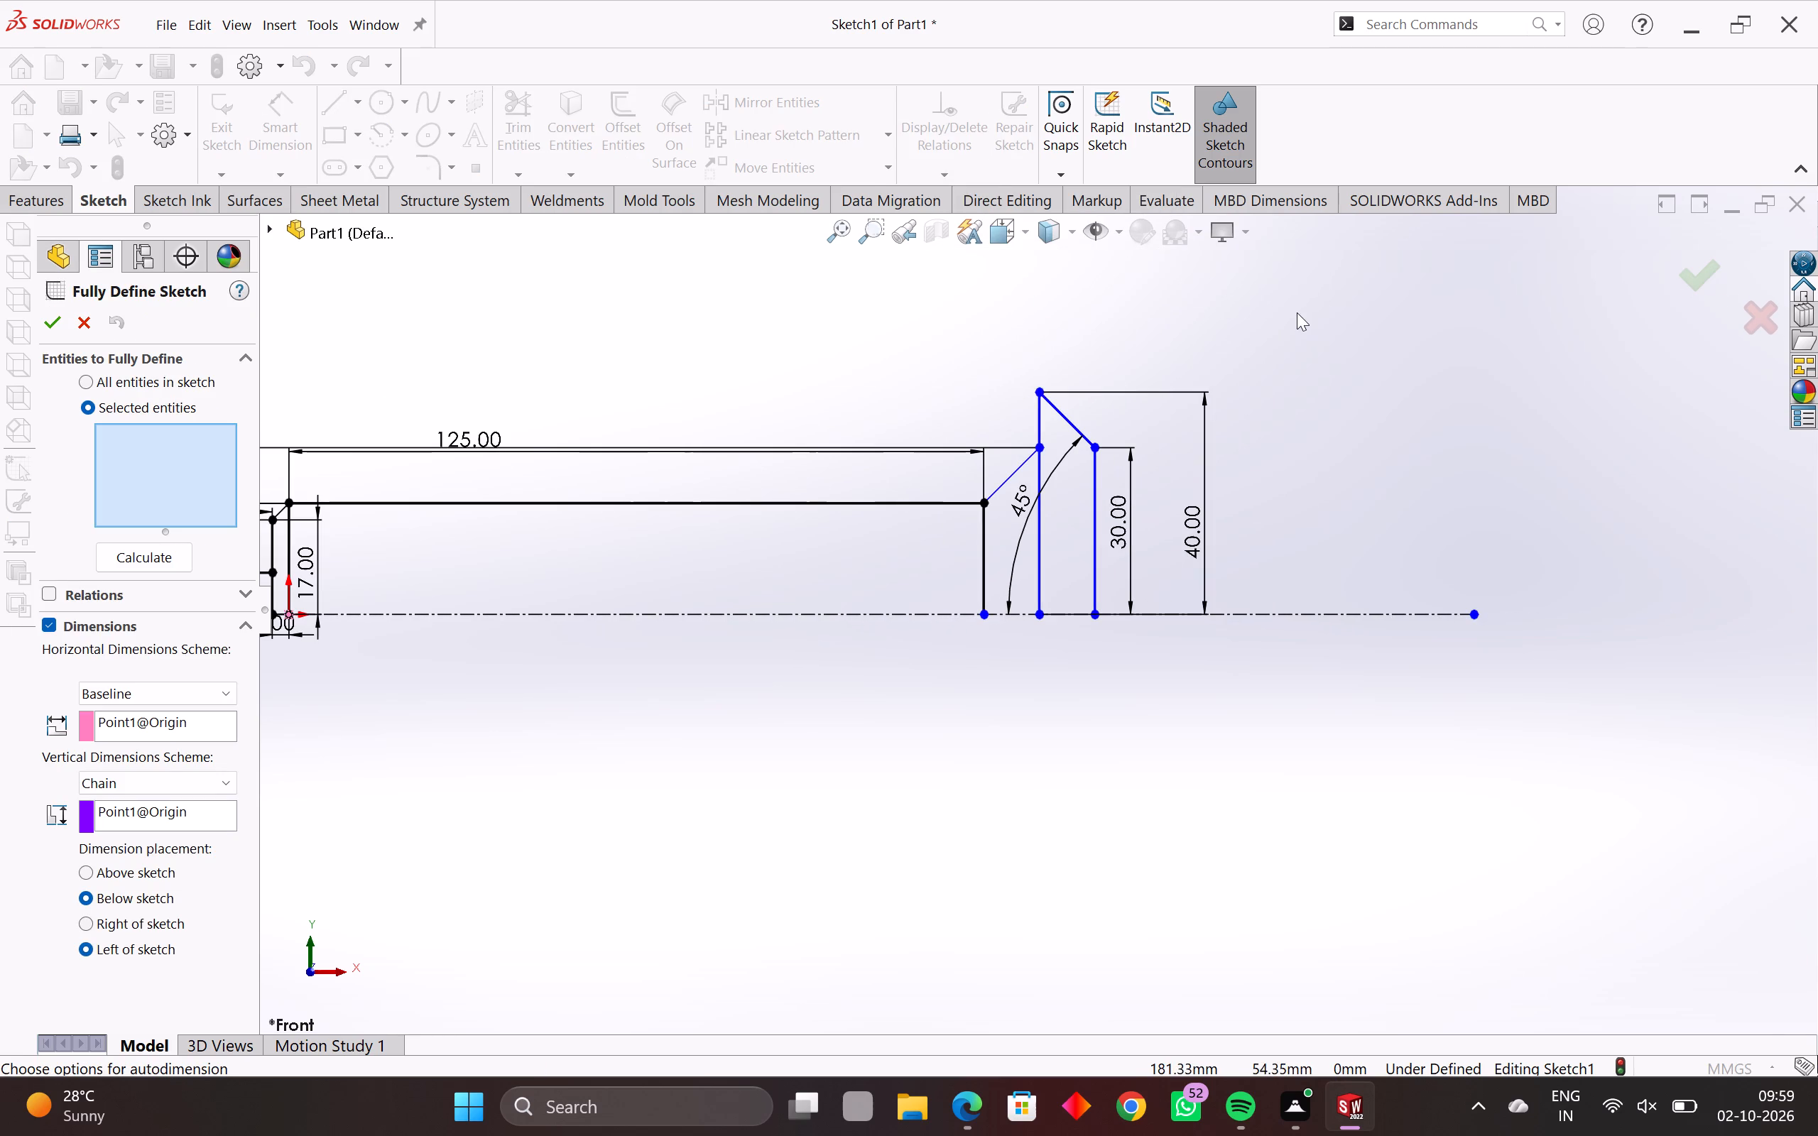
drag(1269, 331, 931, 696)
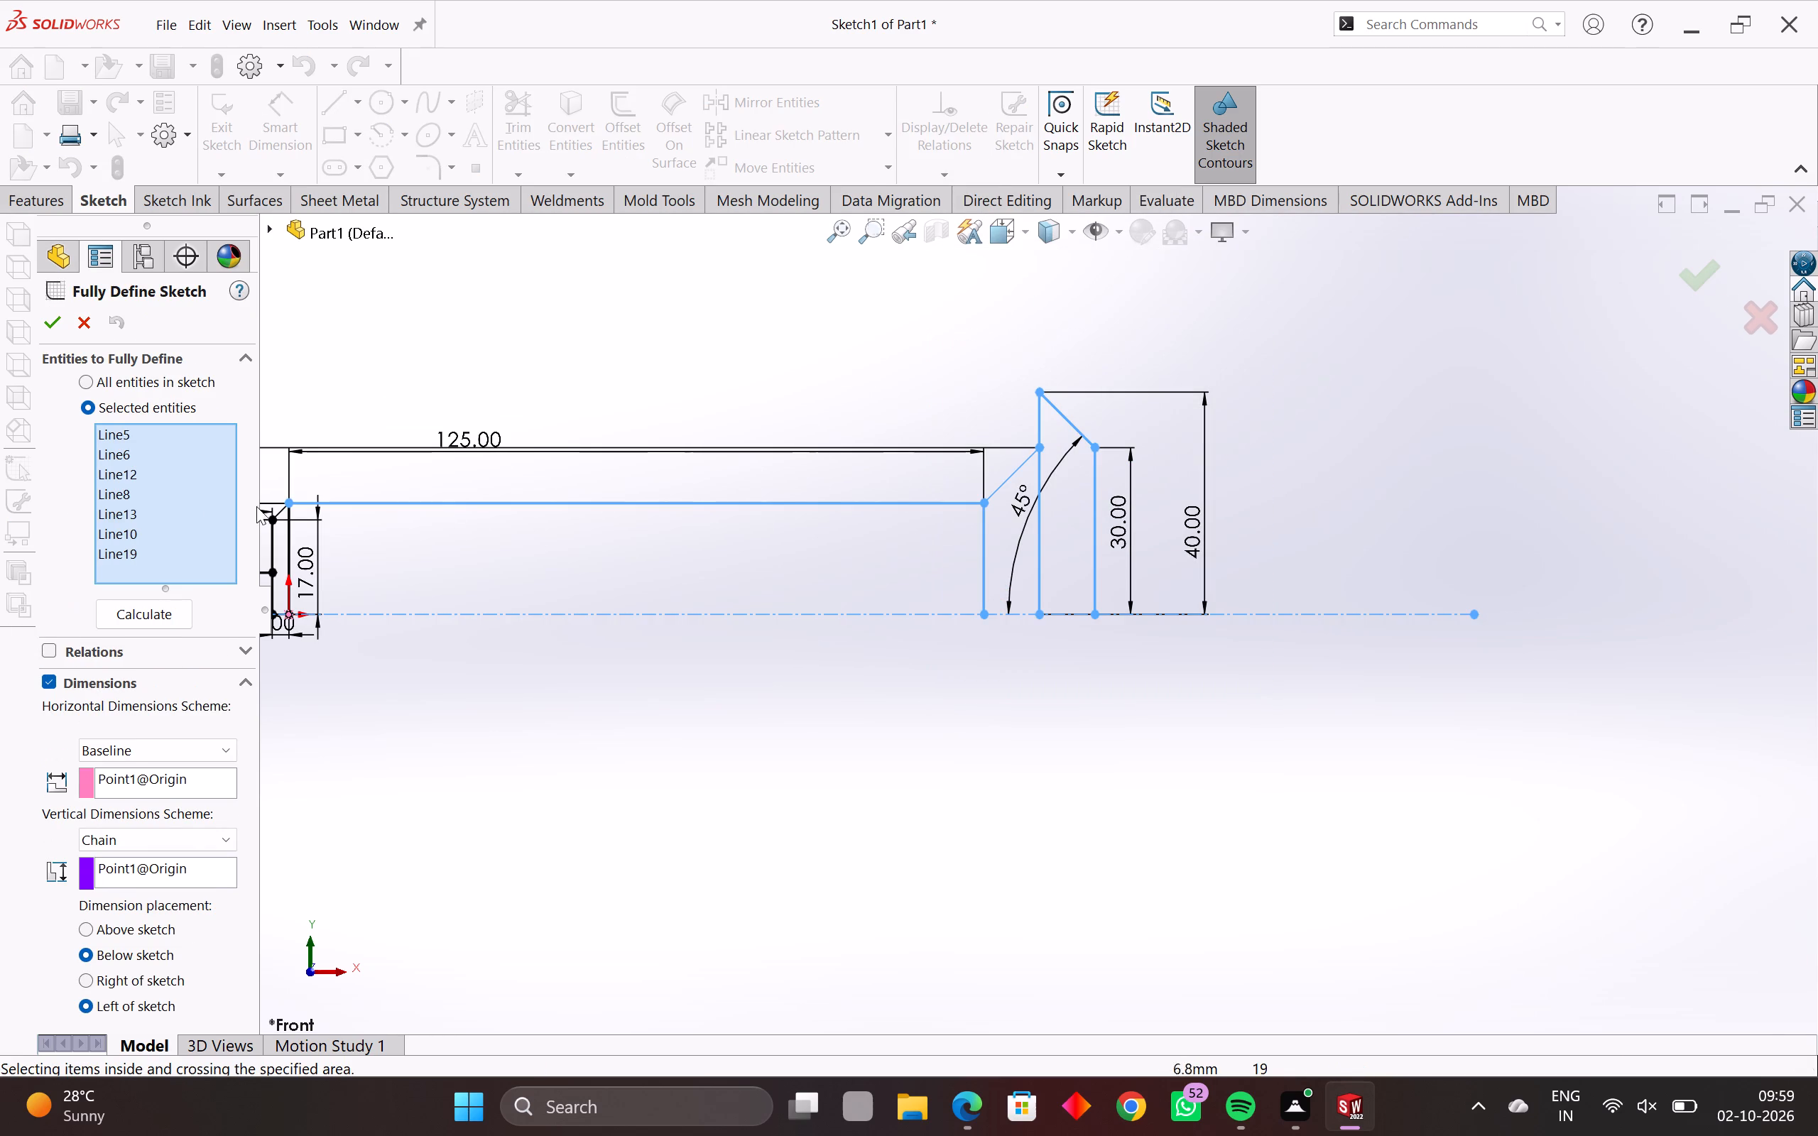
click(158, 615)
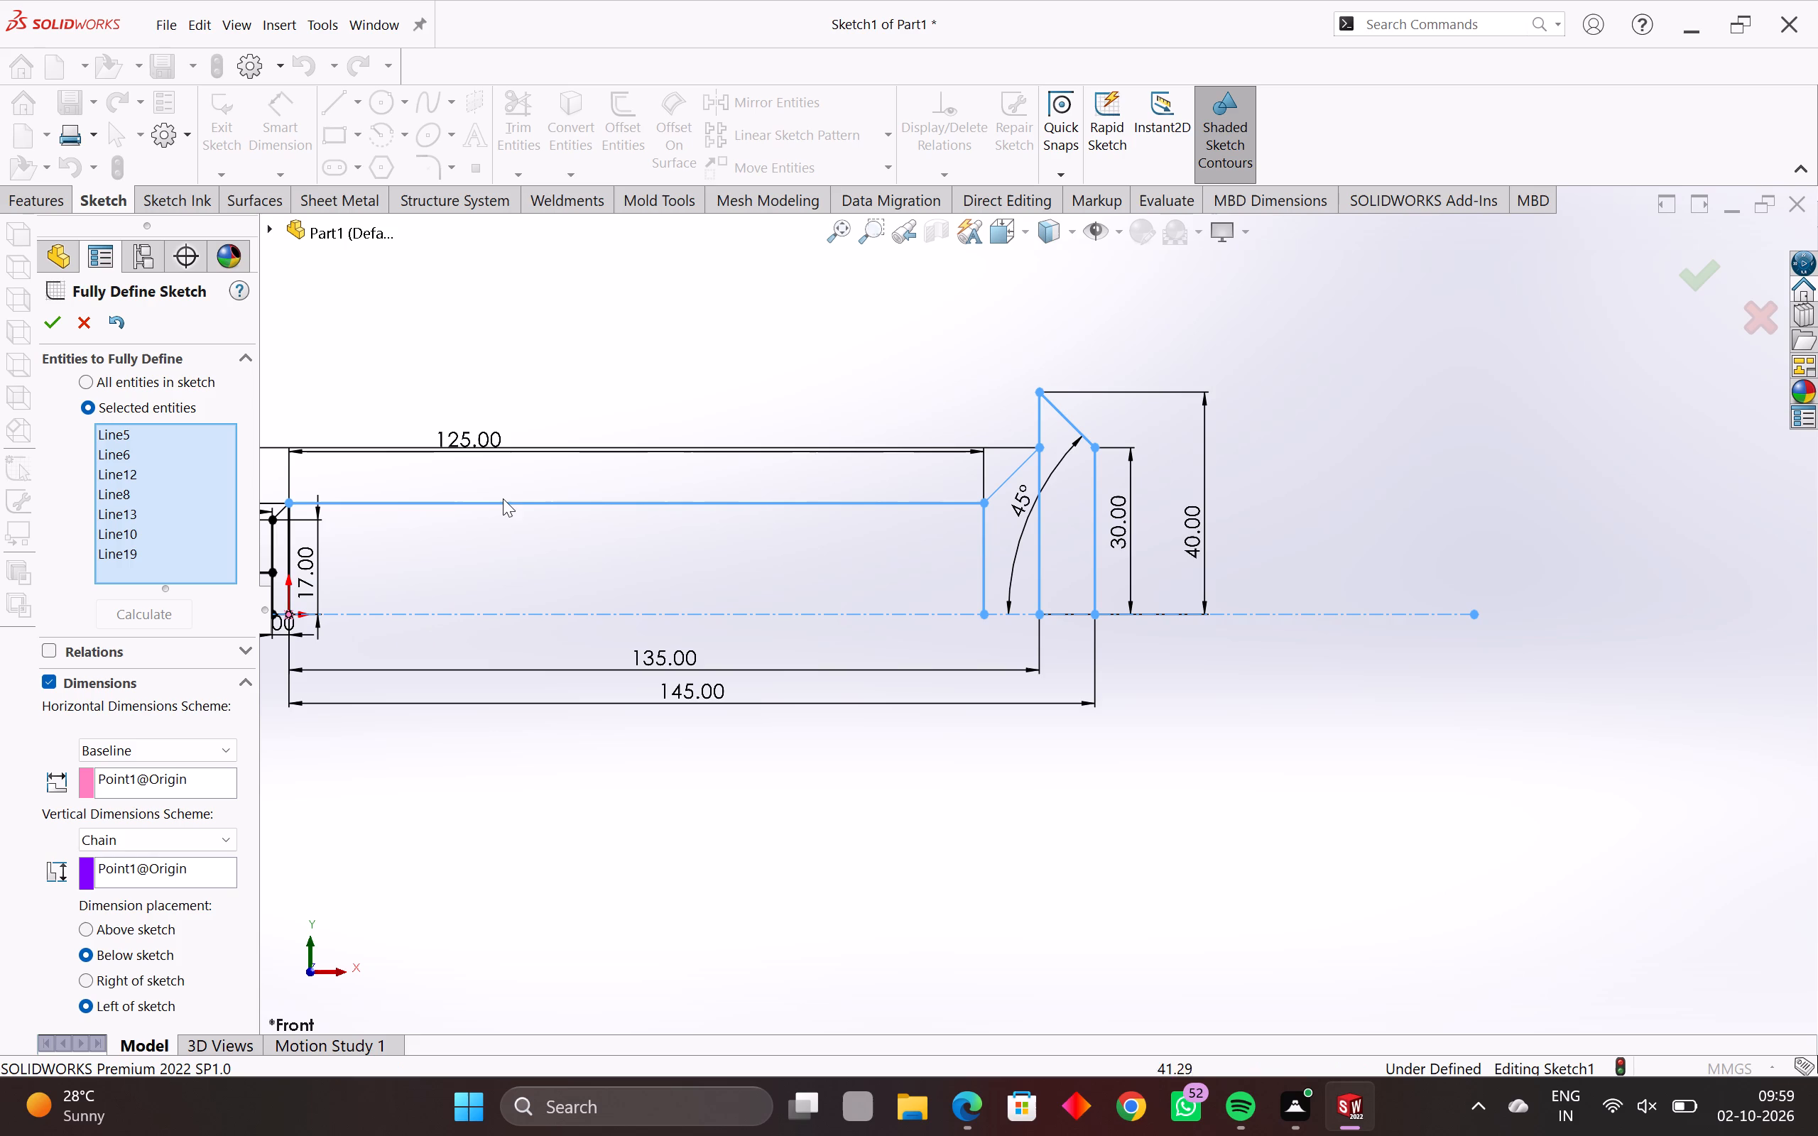
click(59, 313)
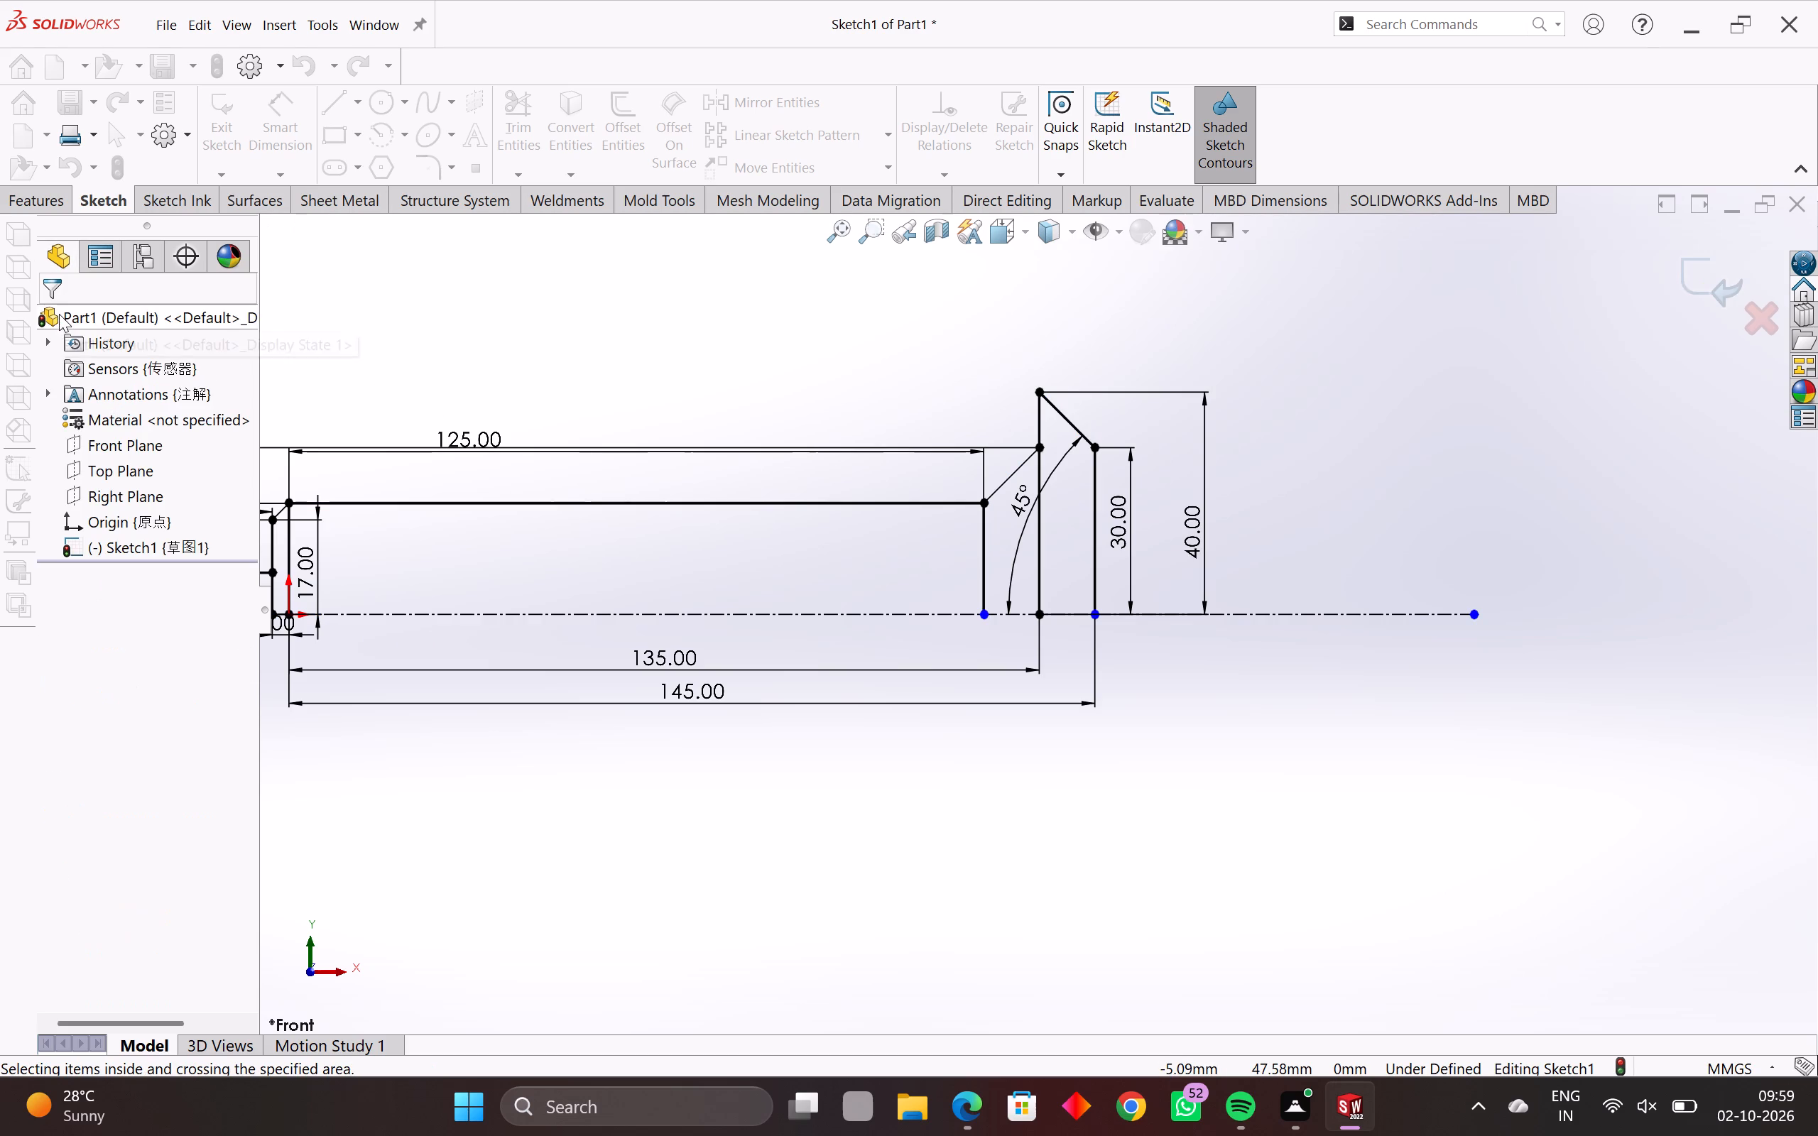
Dimension the horizontal distance between the centreline endpoints of the flared section's first and last vertical lines.
scroll(1091, 586, up, 1)
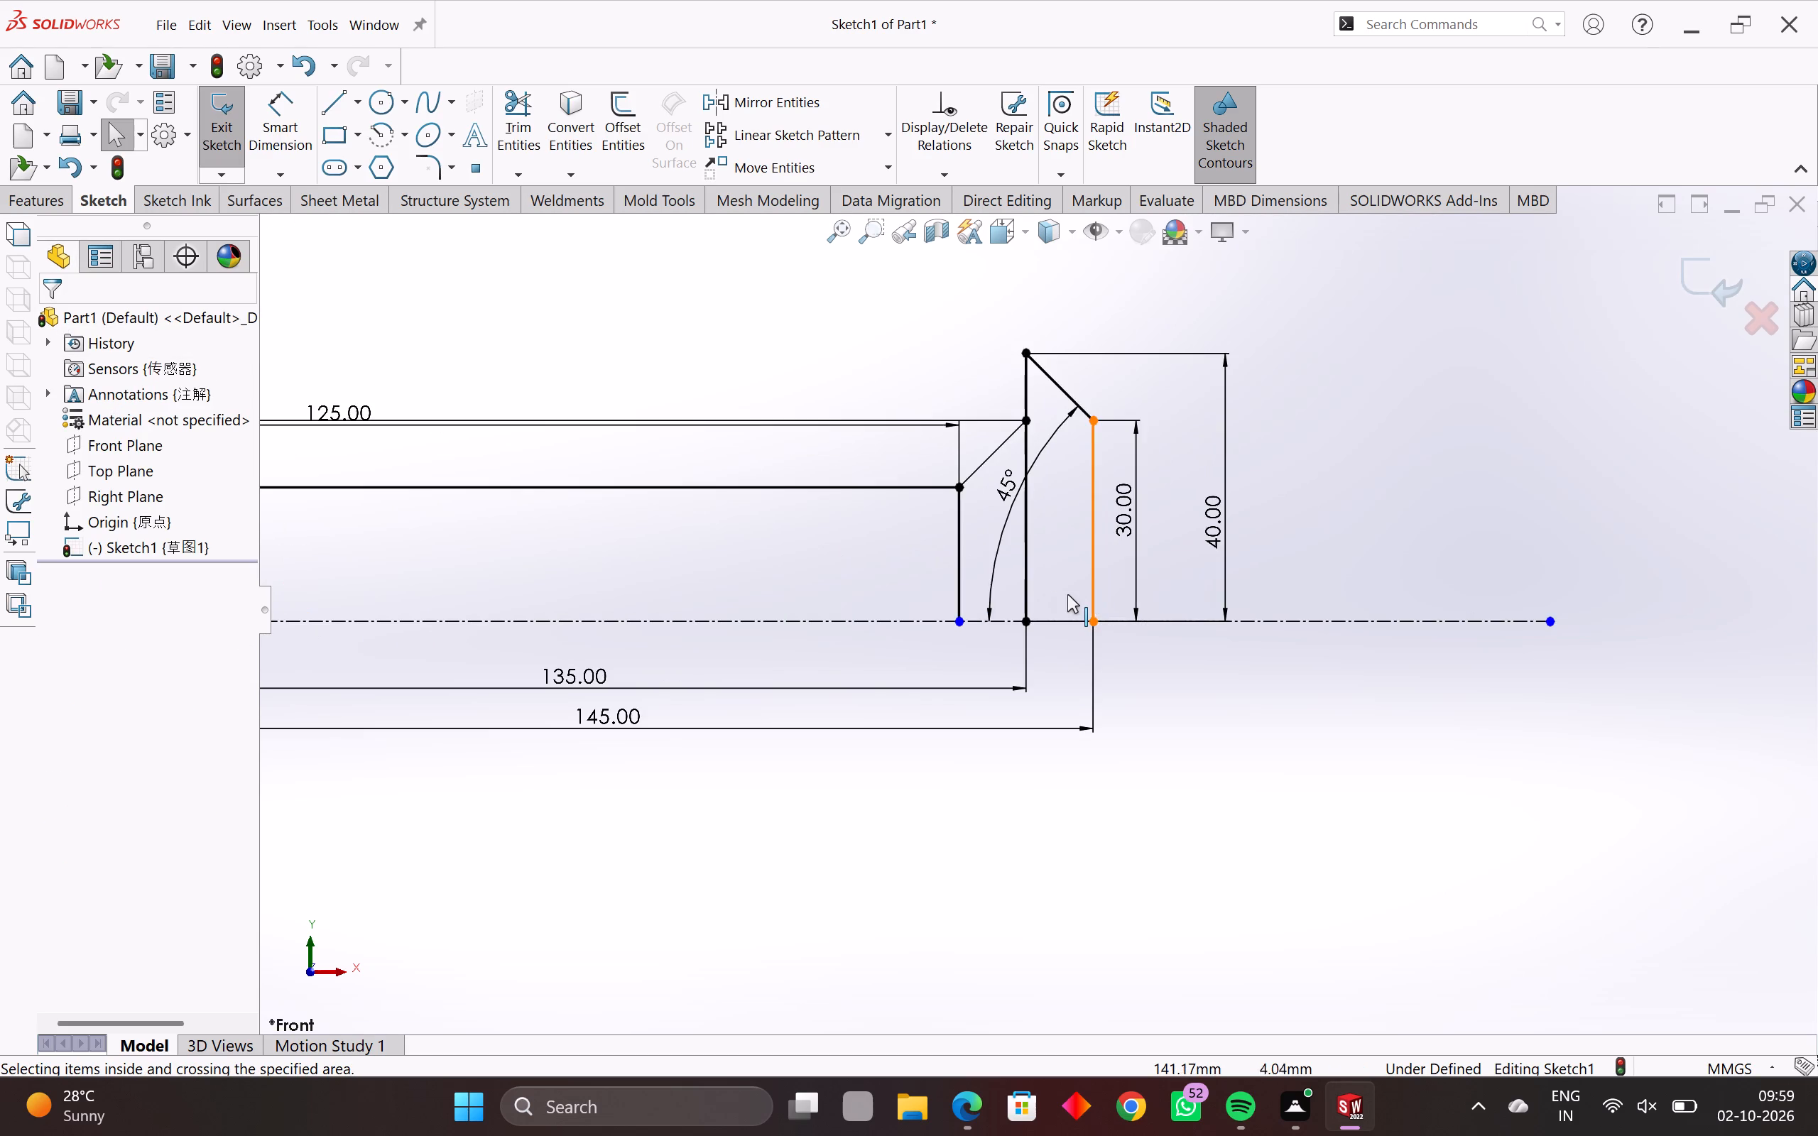
scroll(1067, 595, up, 2)
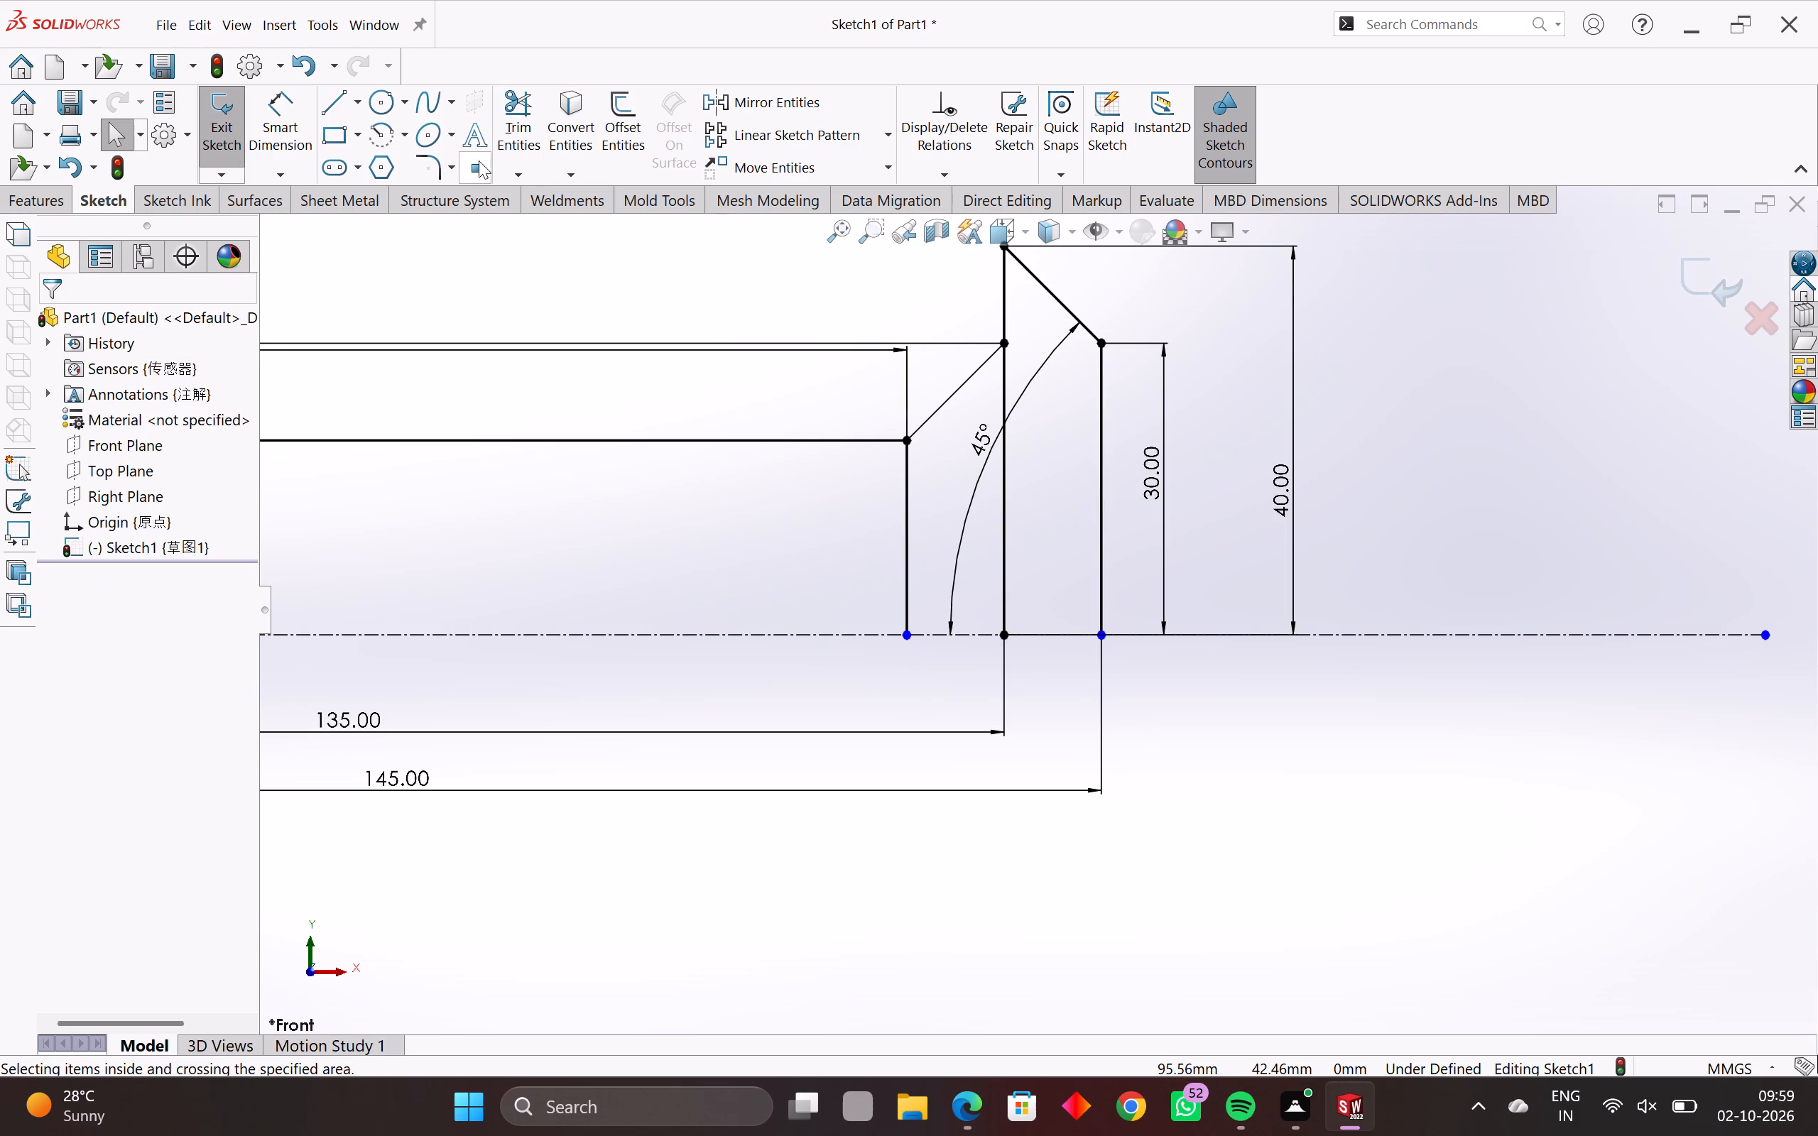
click(307, 116)
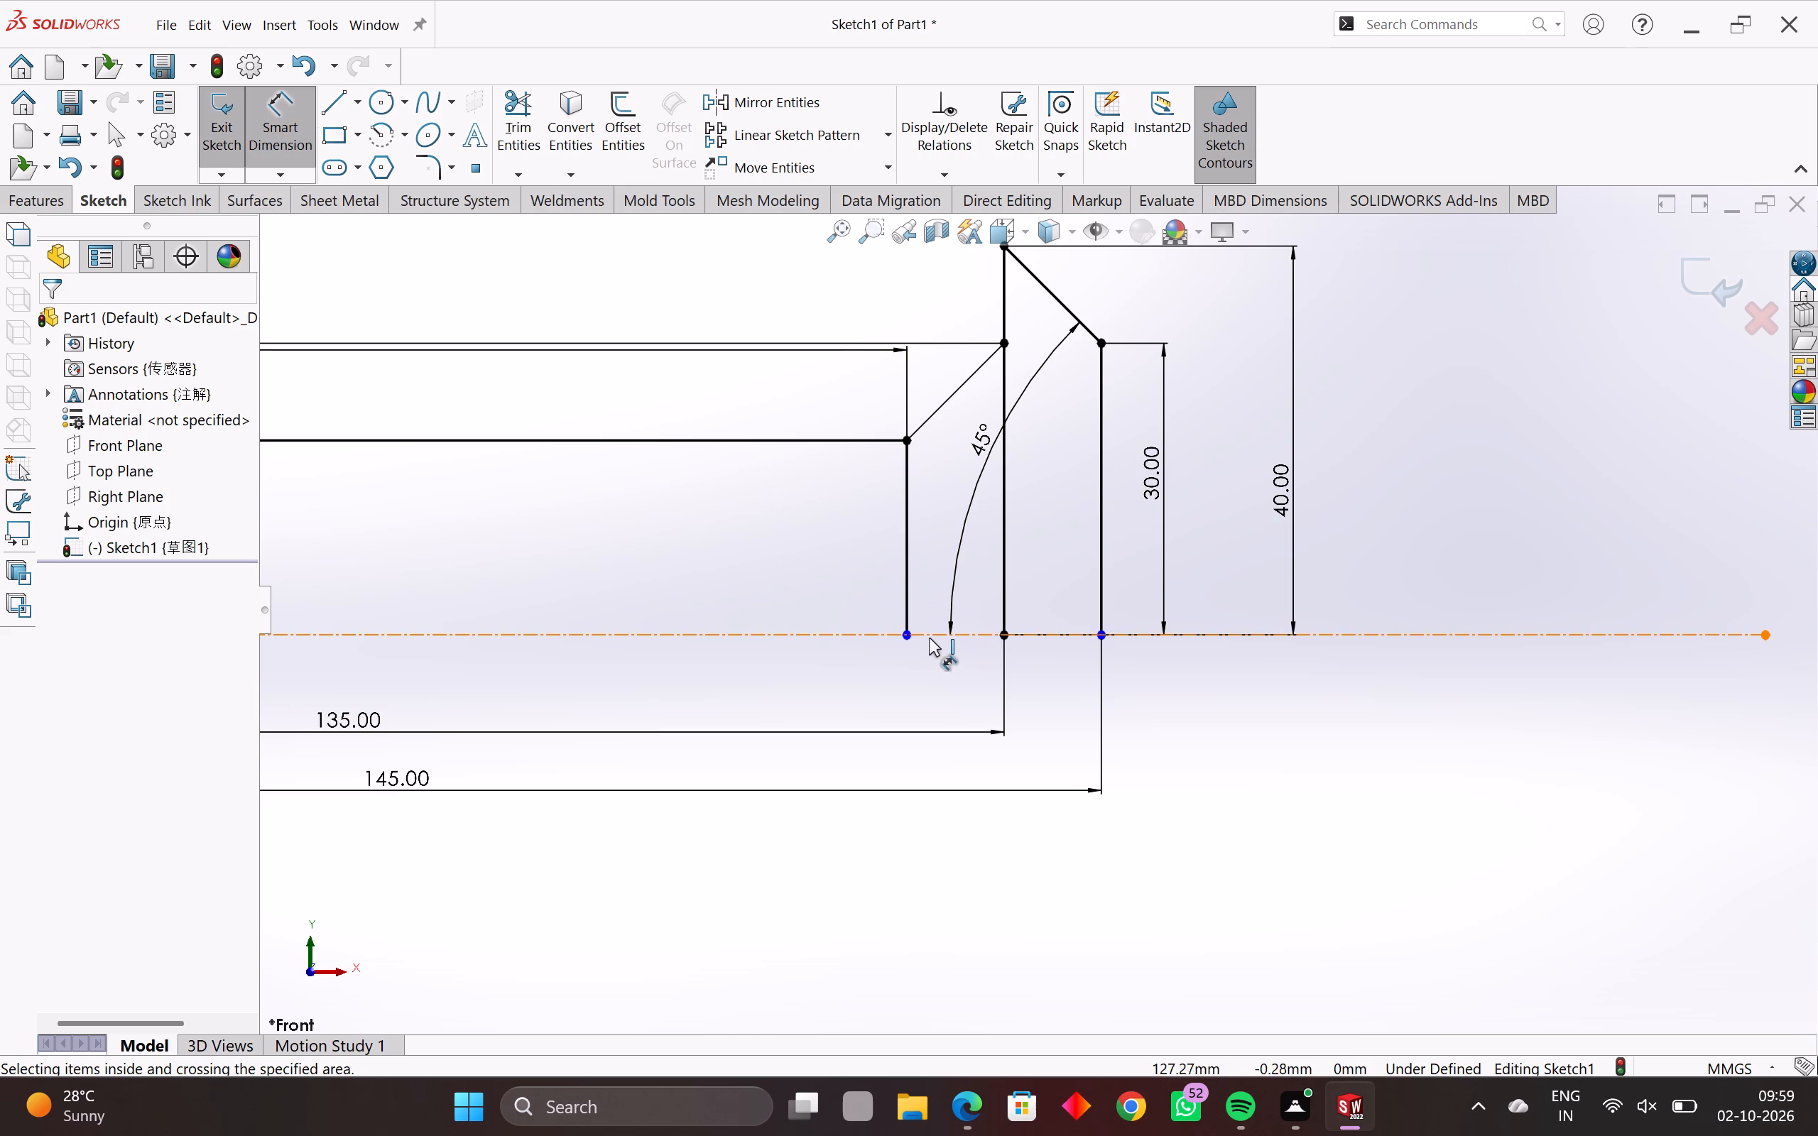
click(908, 632)
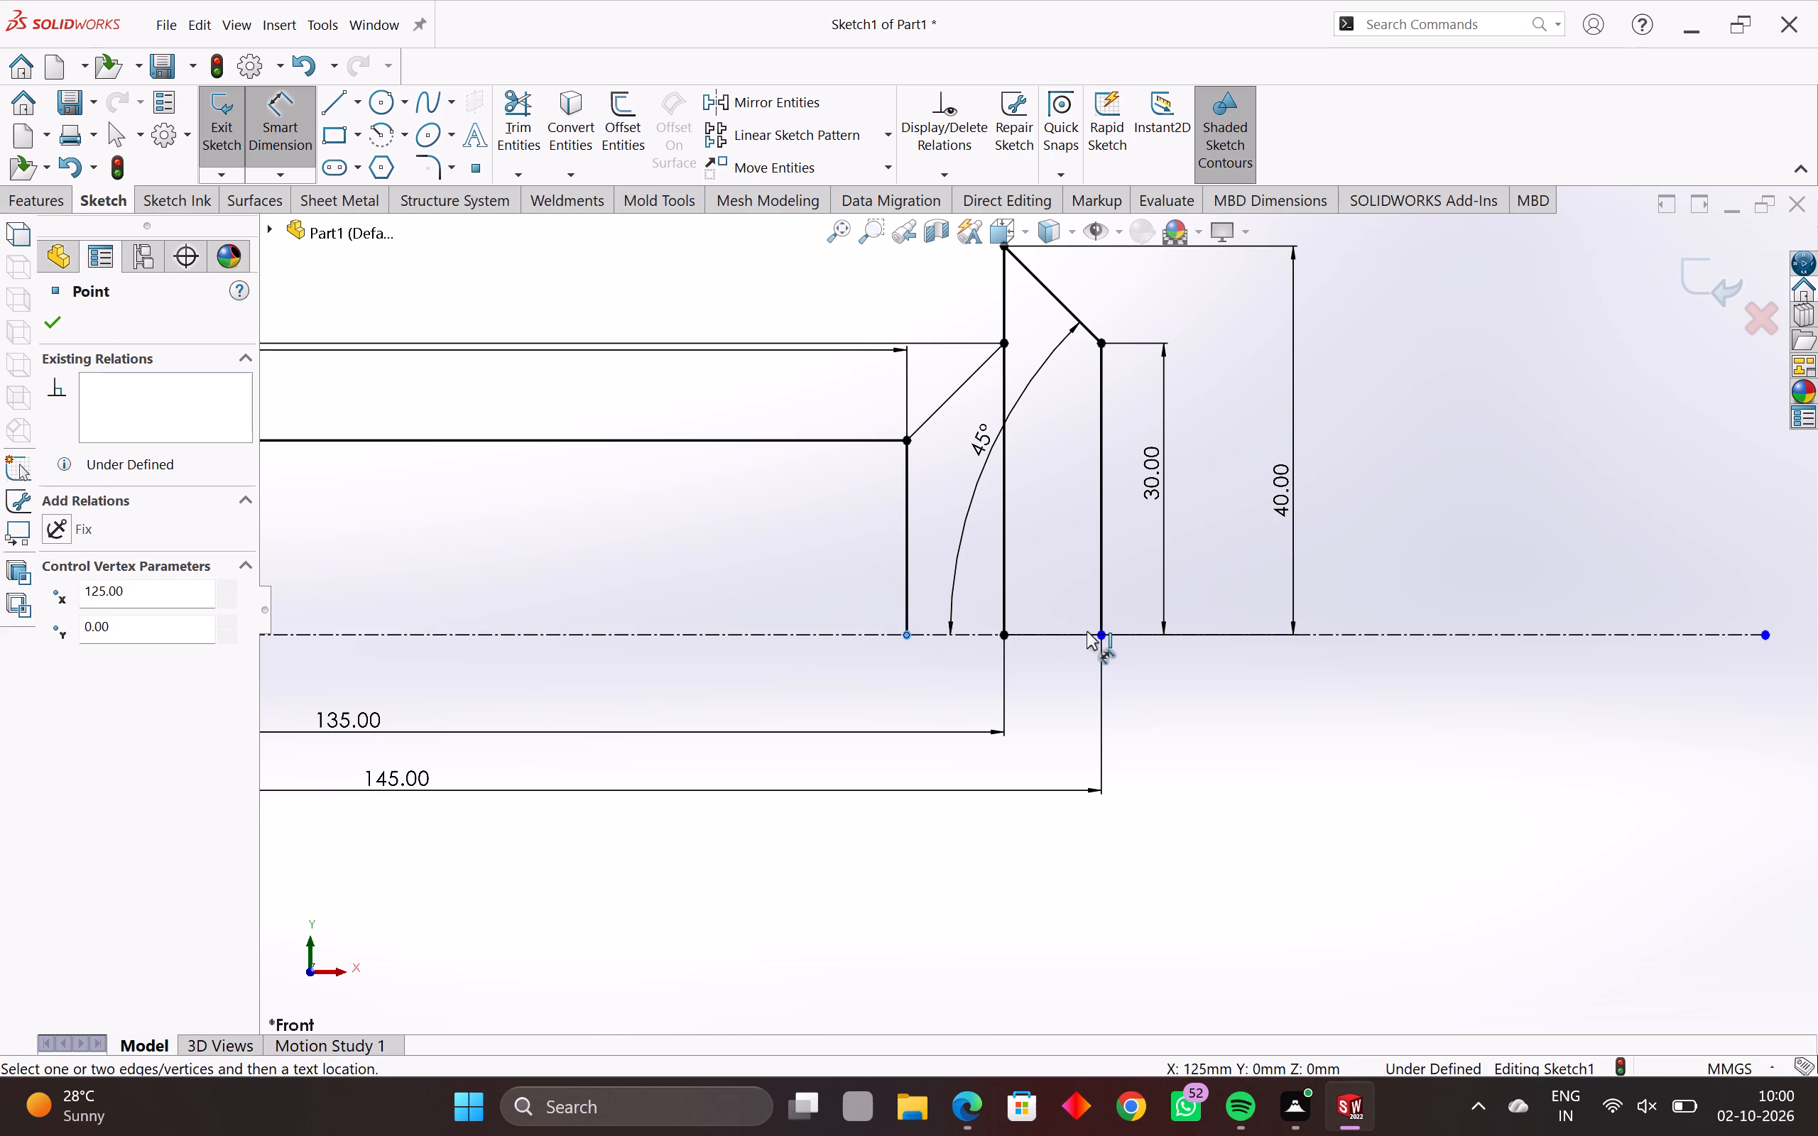
click(1100, 635)
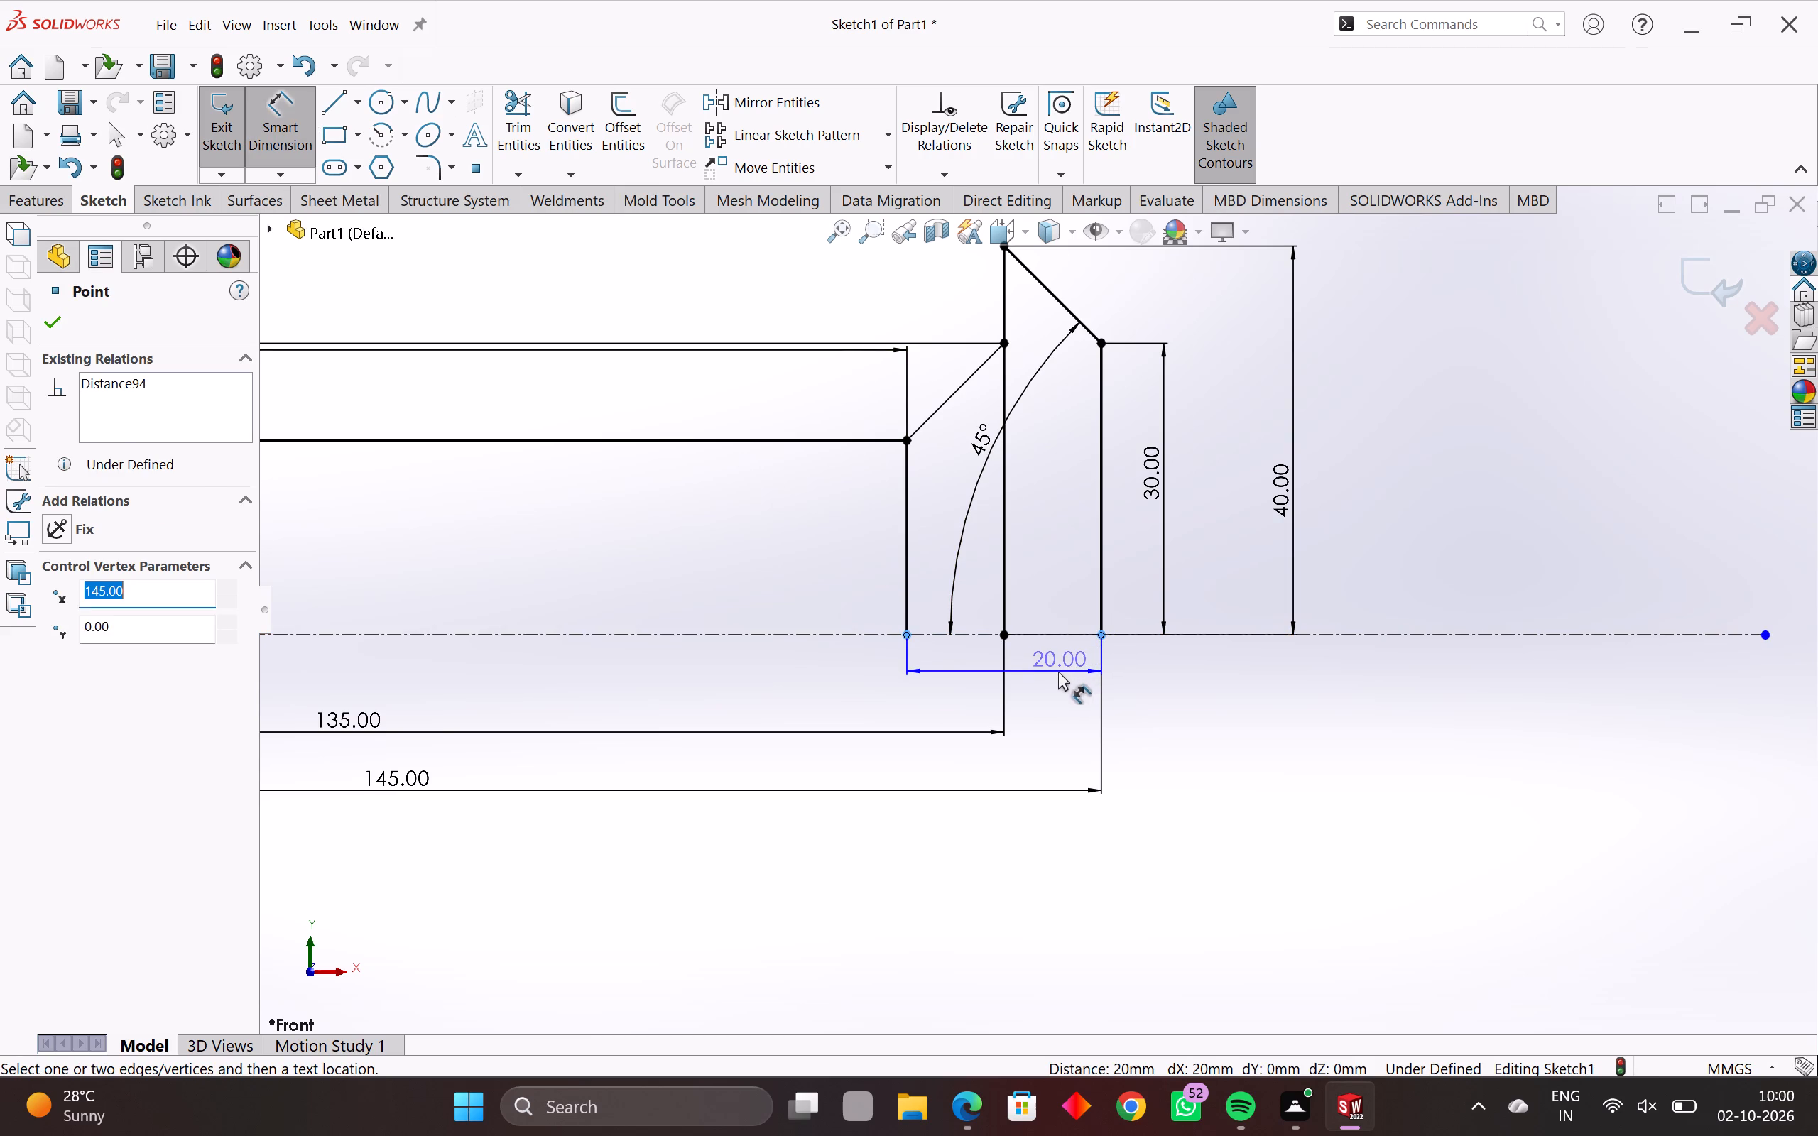
click(1057, 671)
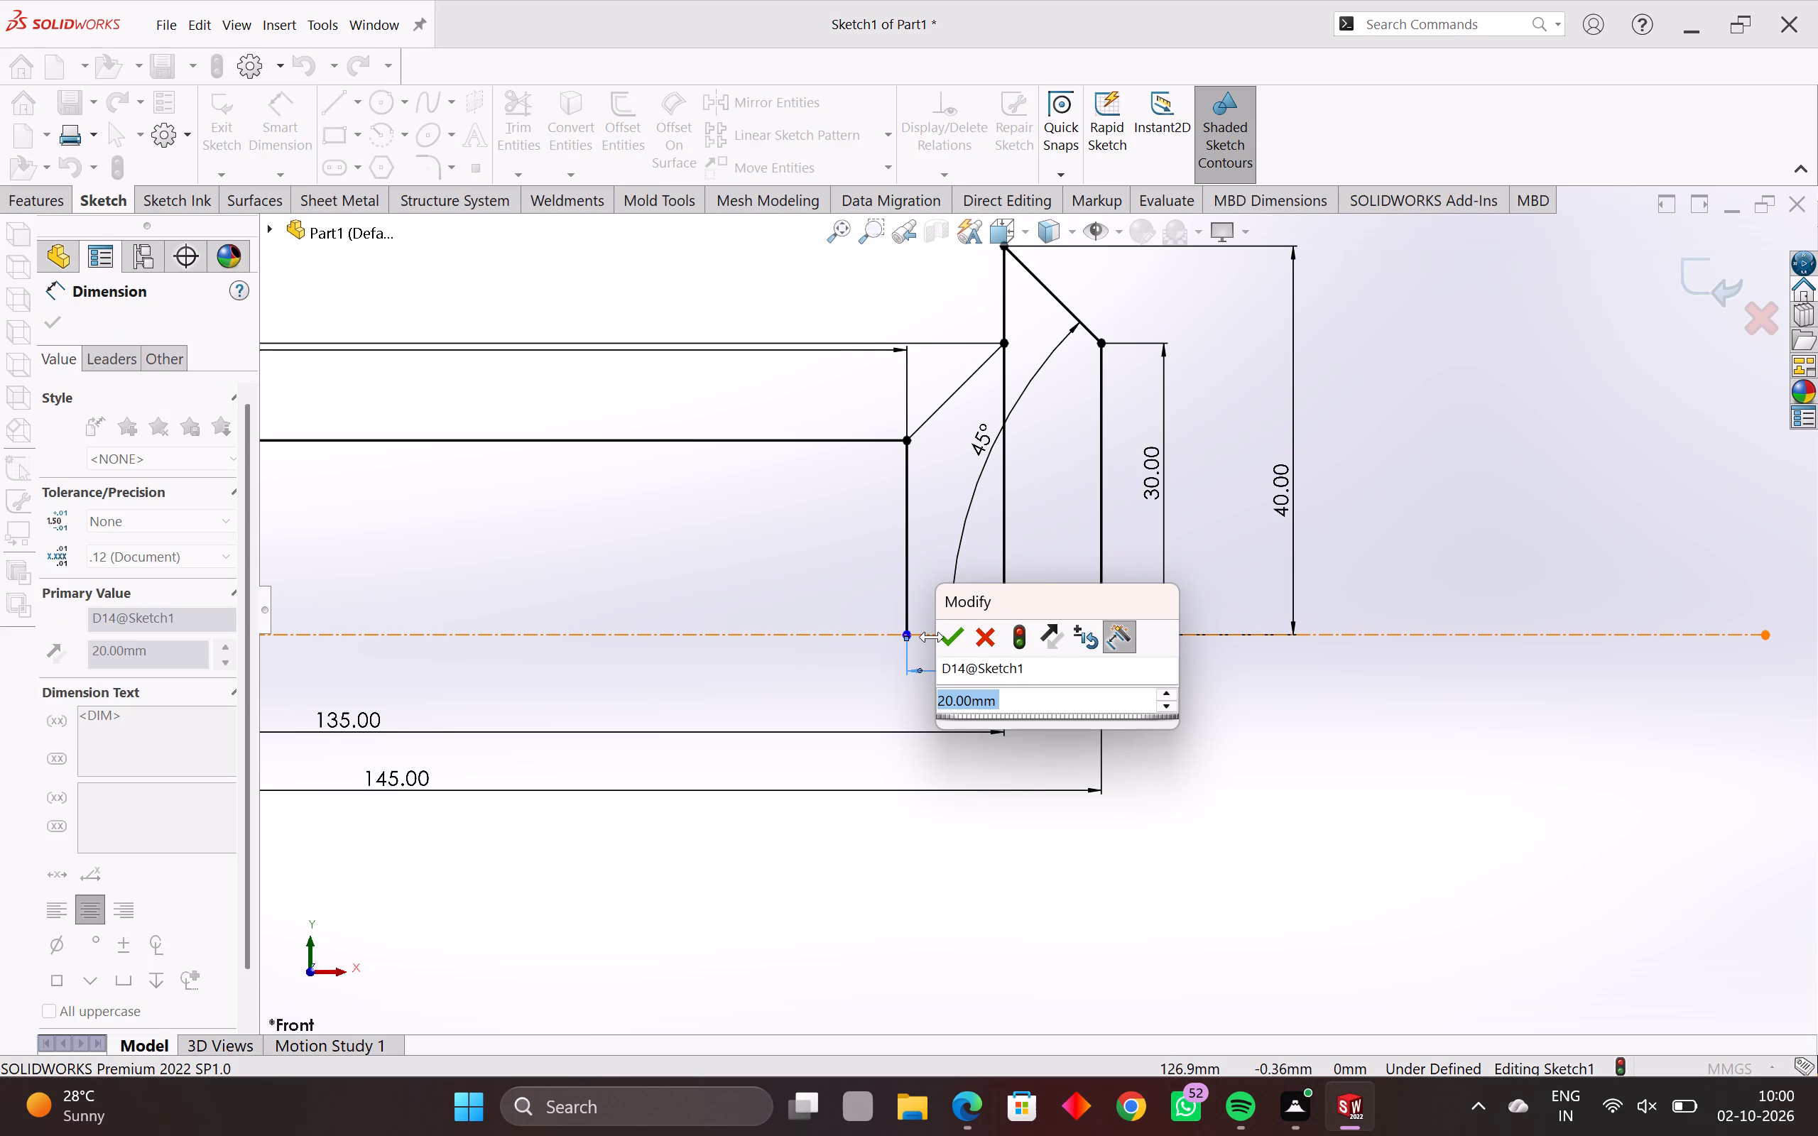
click(947, 639)
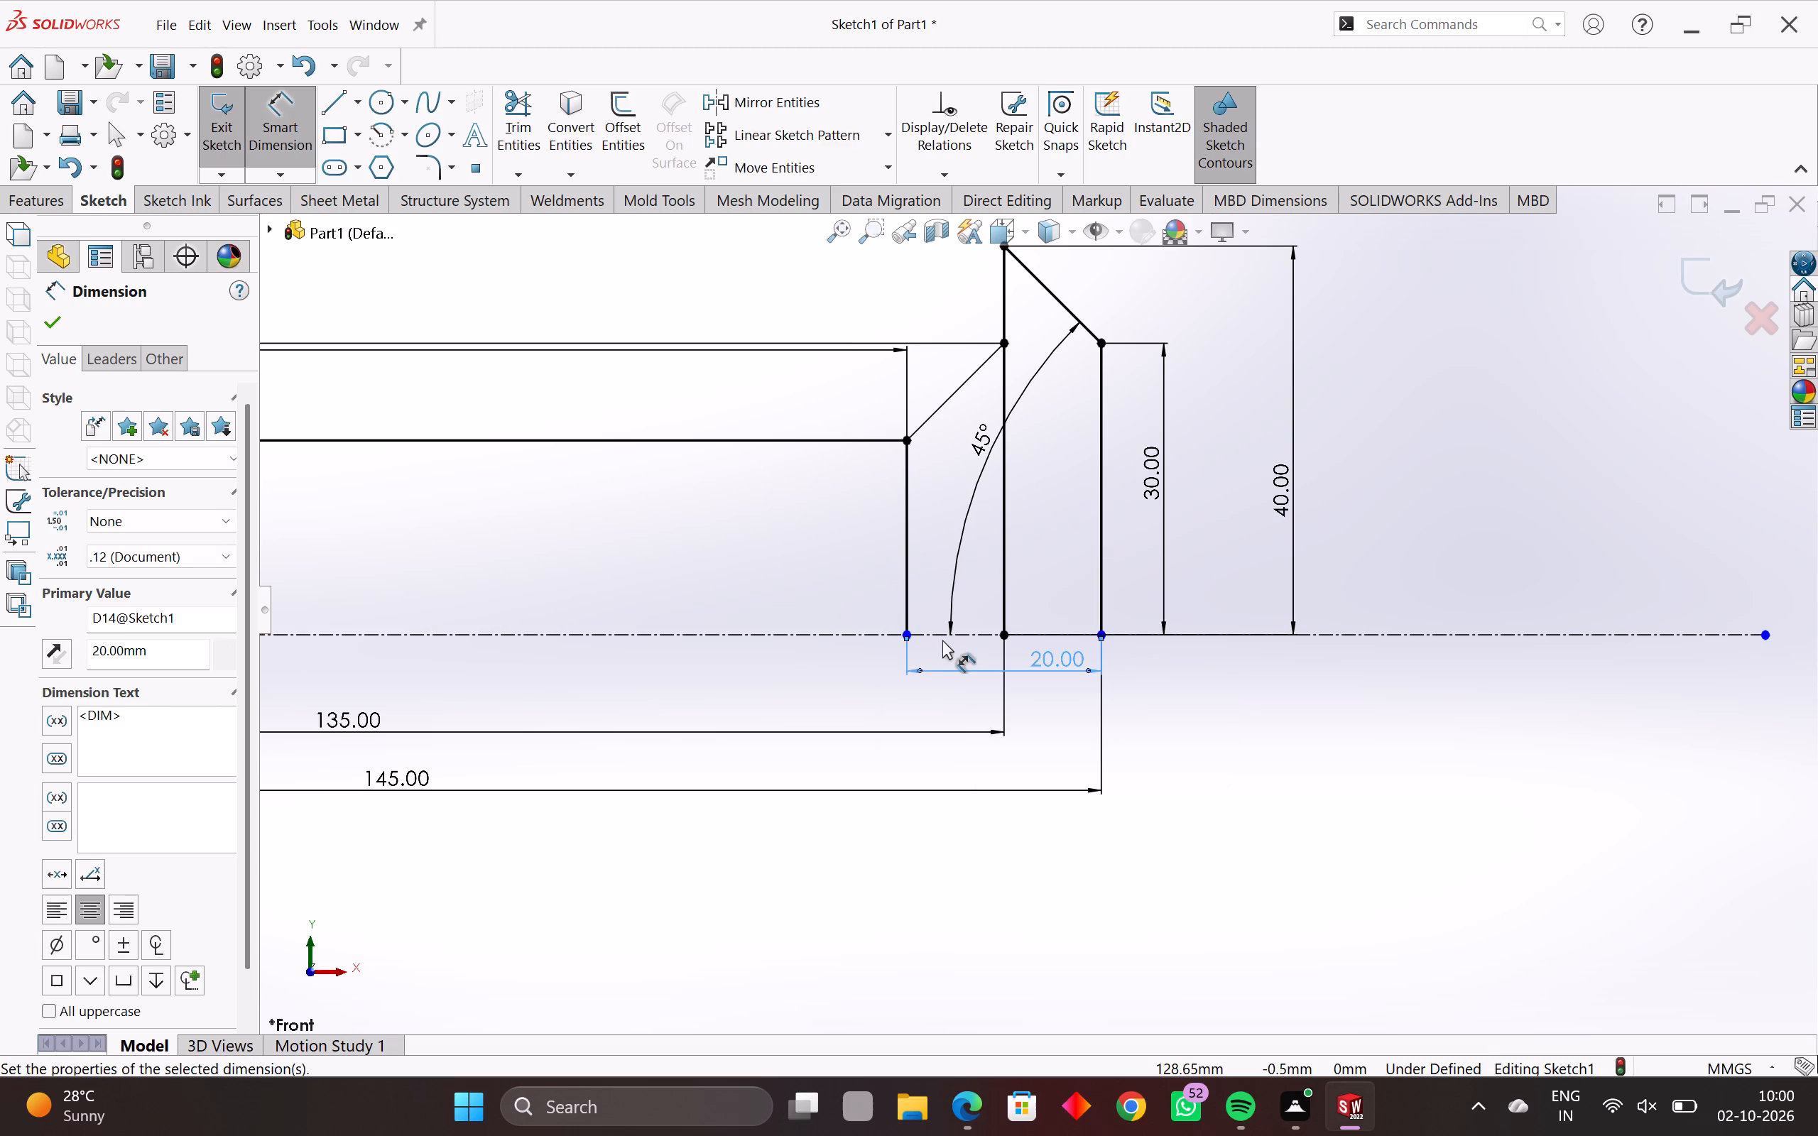
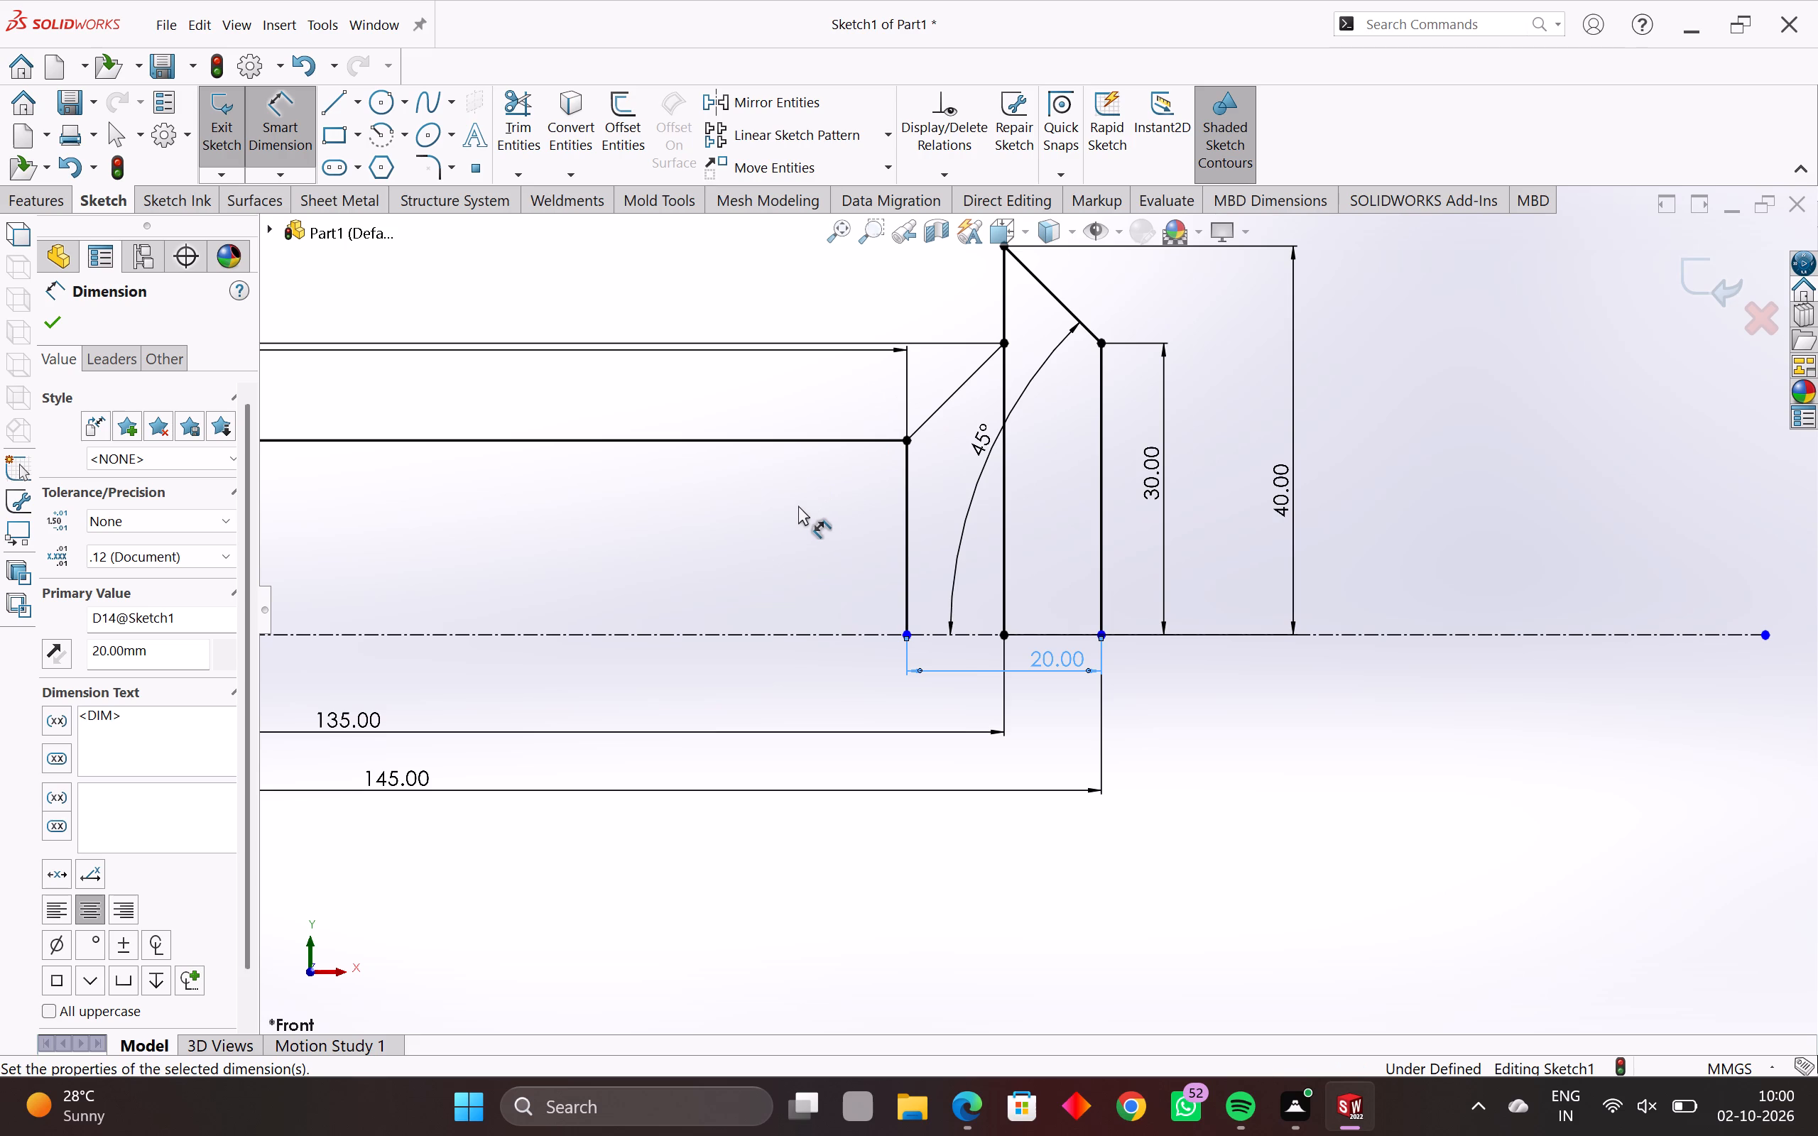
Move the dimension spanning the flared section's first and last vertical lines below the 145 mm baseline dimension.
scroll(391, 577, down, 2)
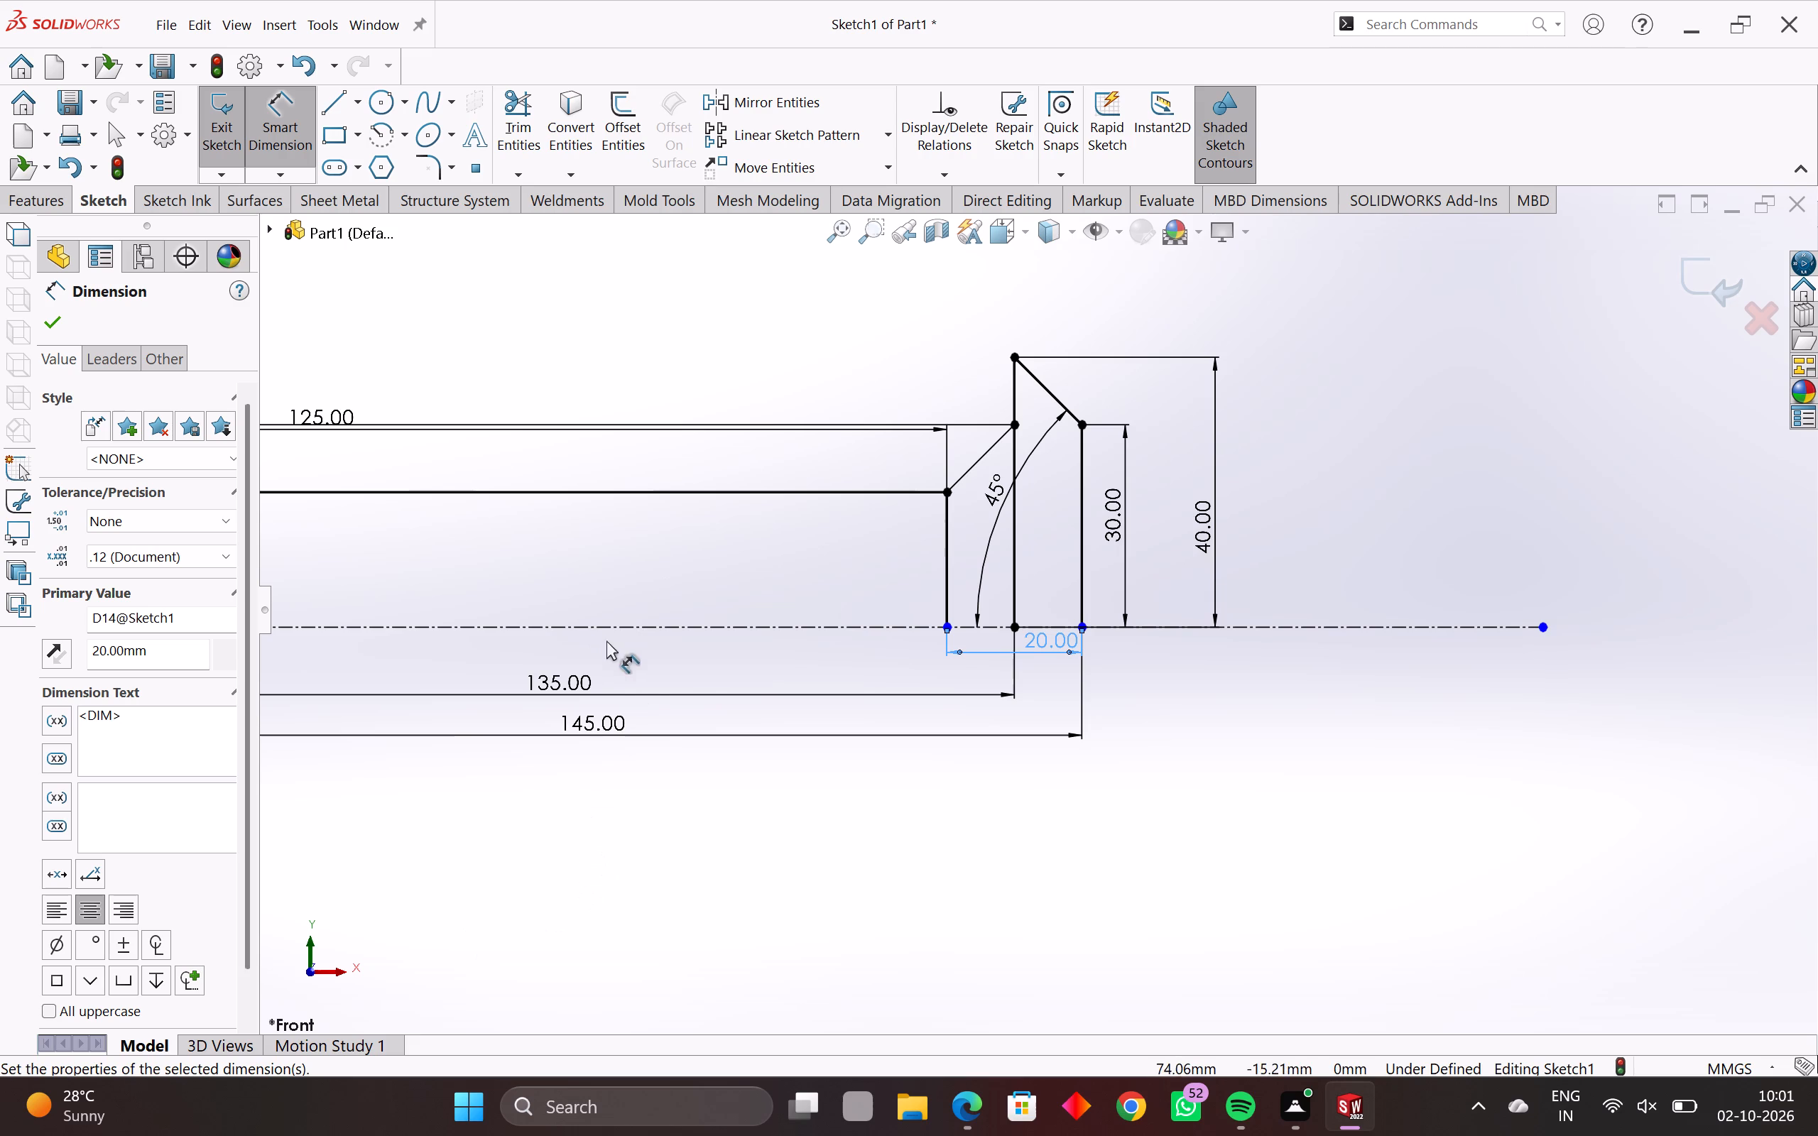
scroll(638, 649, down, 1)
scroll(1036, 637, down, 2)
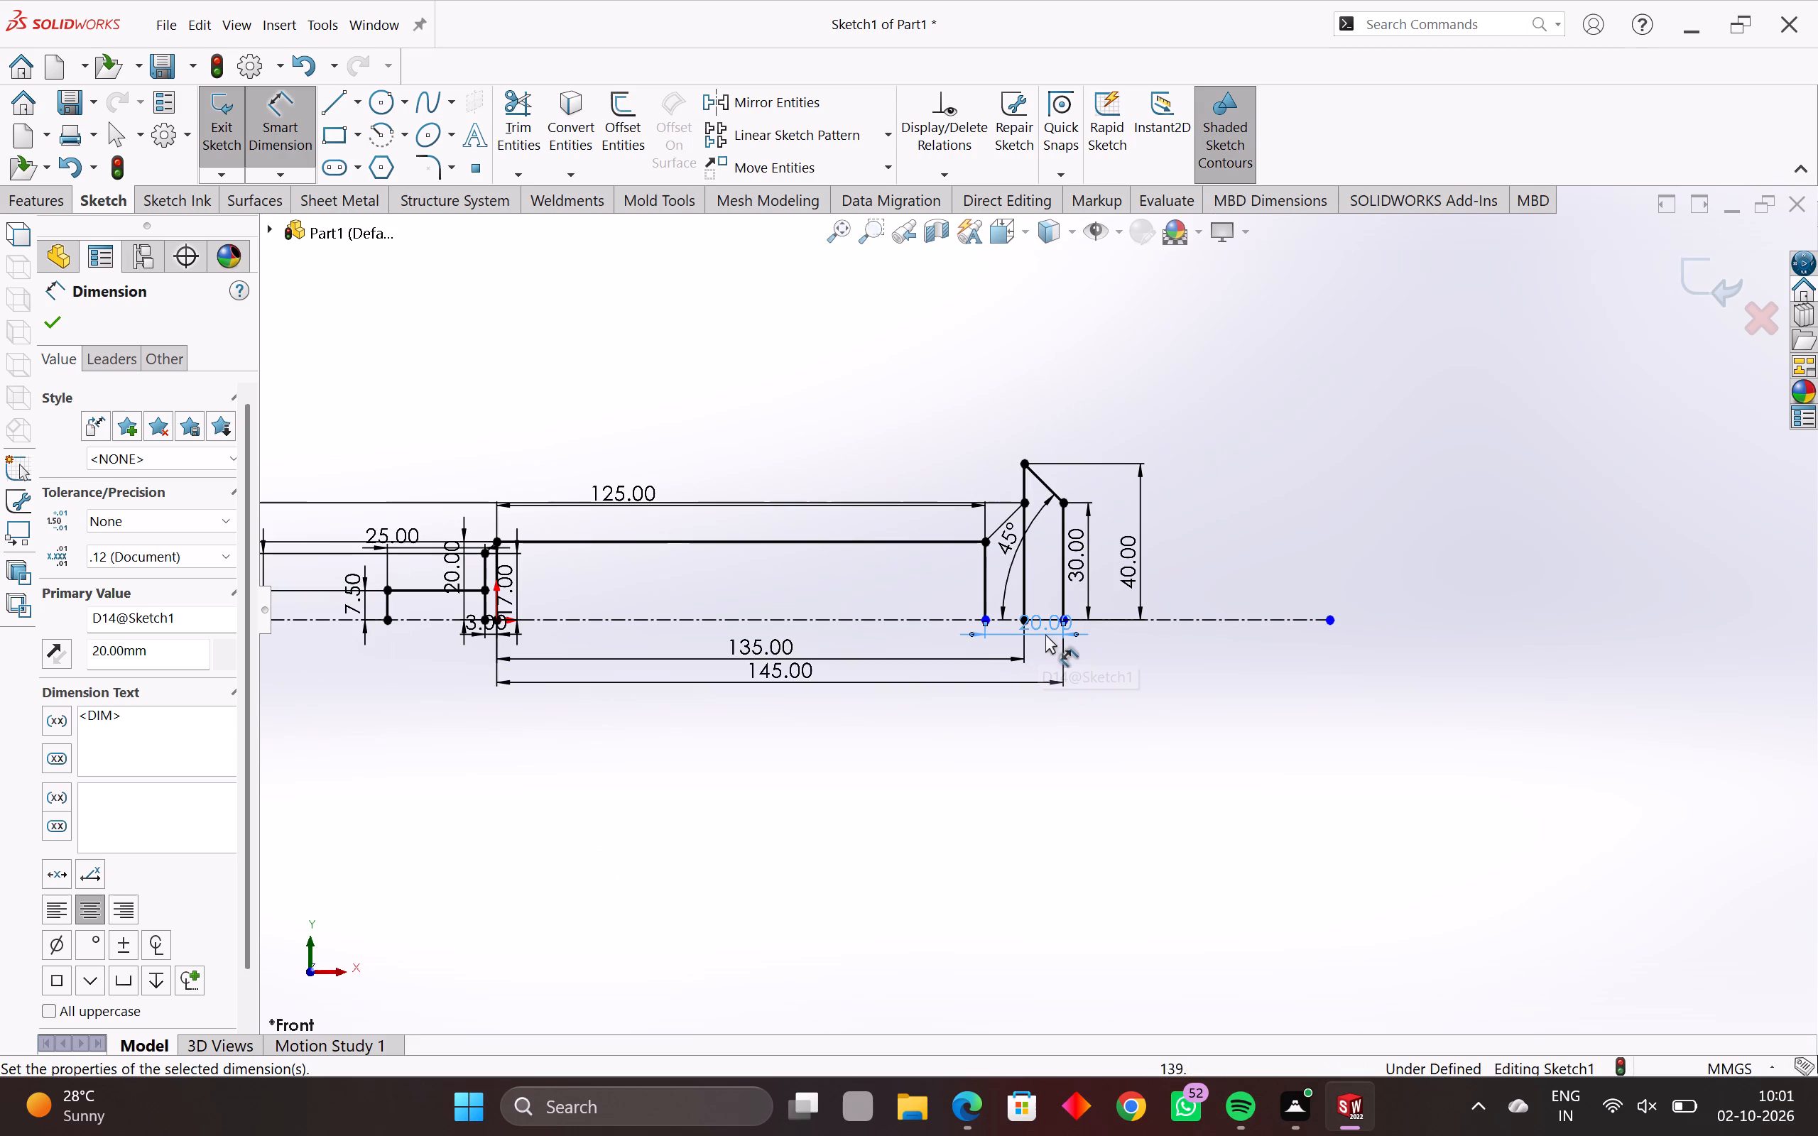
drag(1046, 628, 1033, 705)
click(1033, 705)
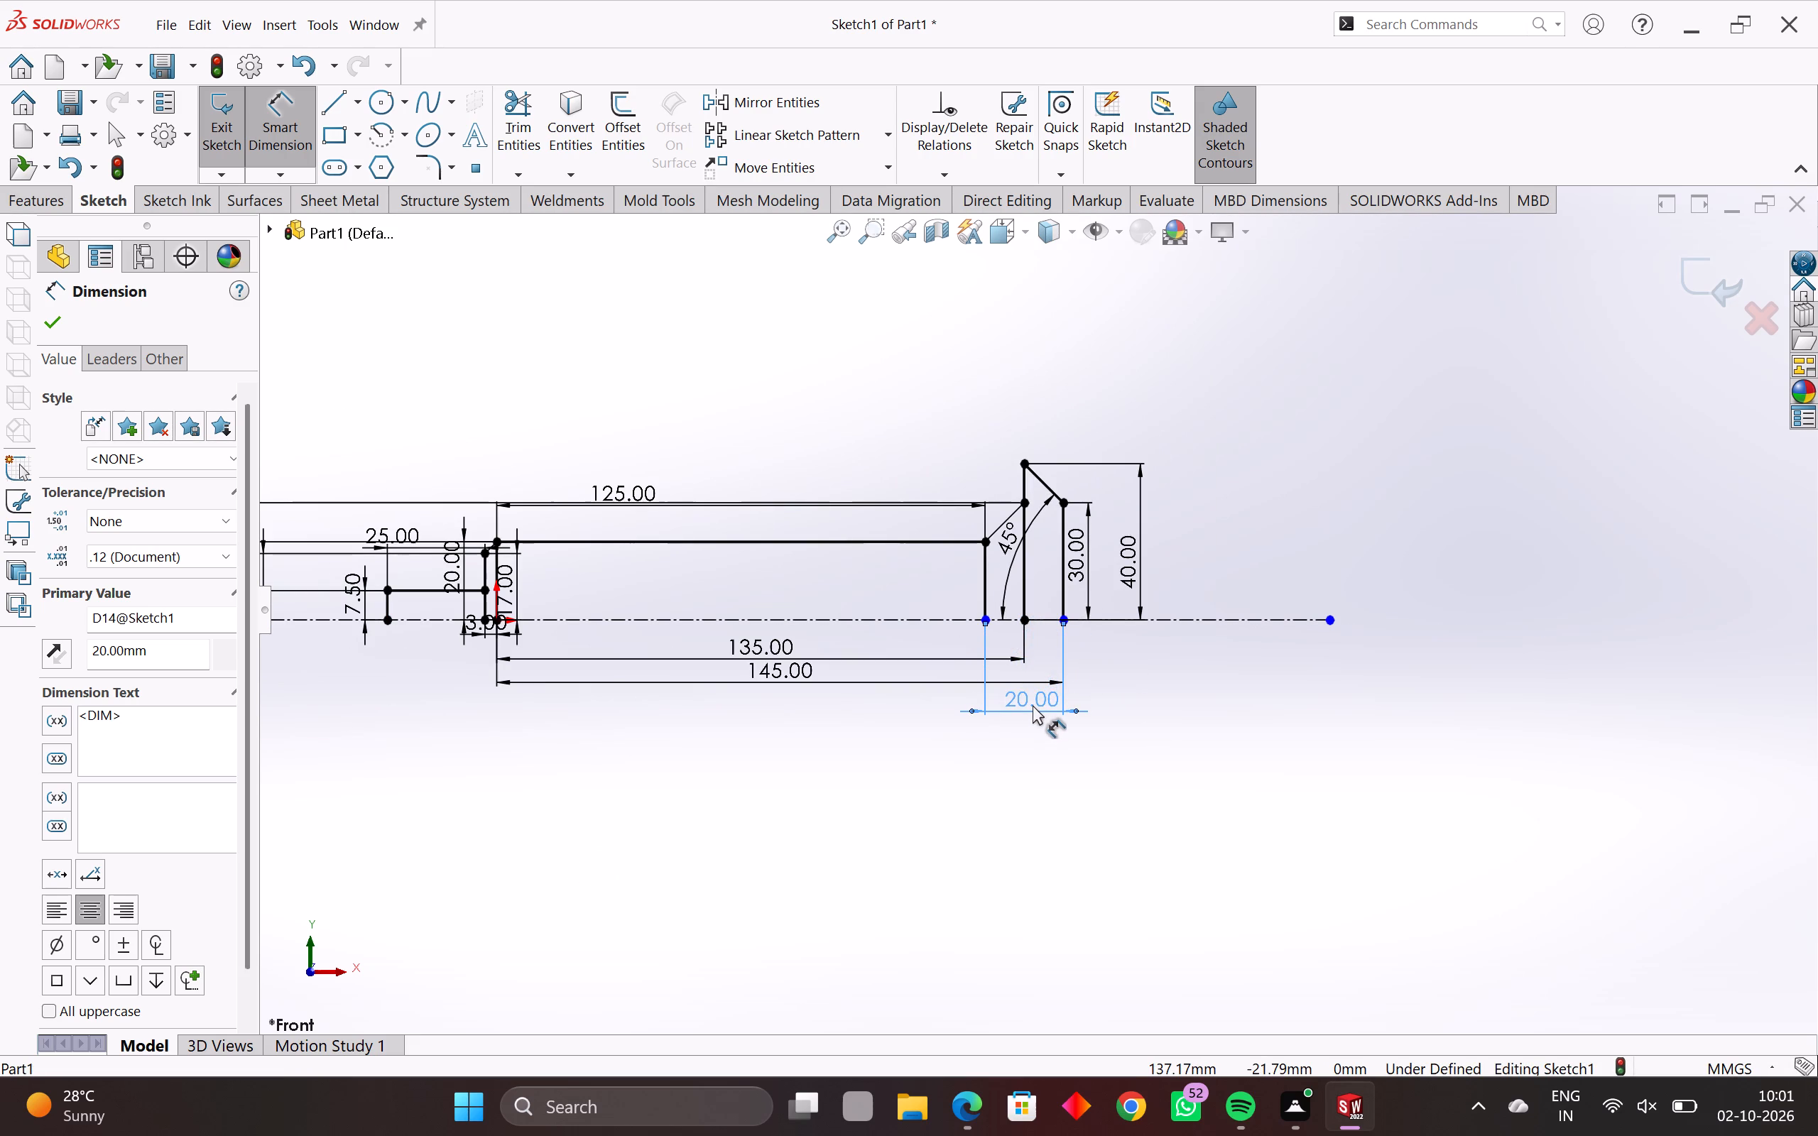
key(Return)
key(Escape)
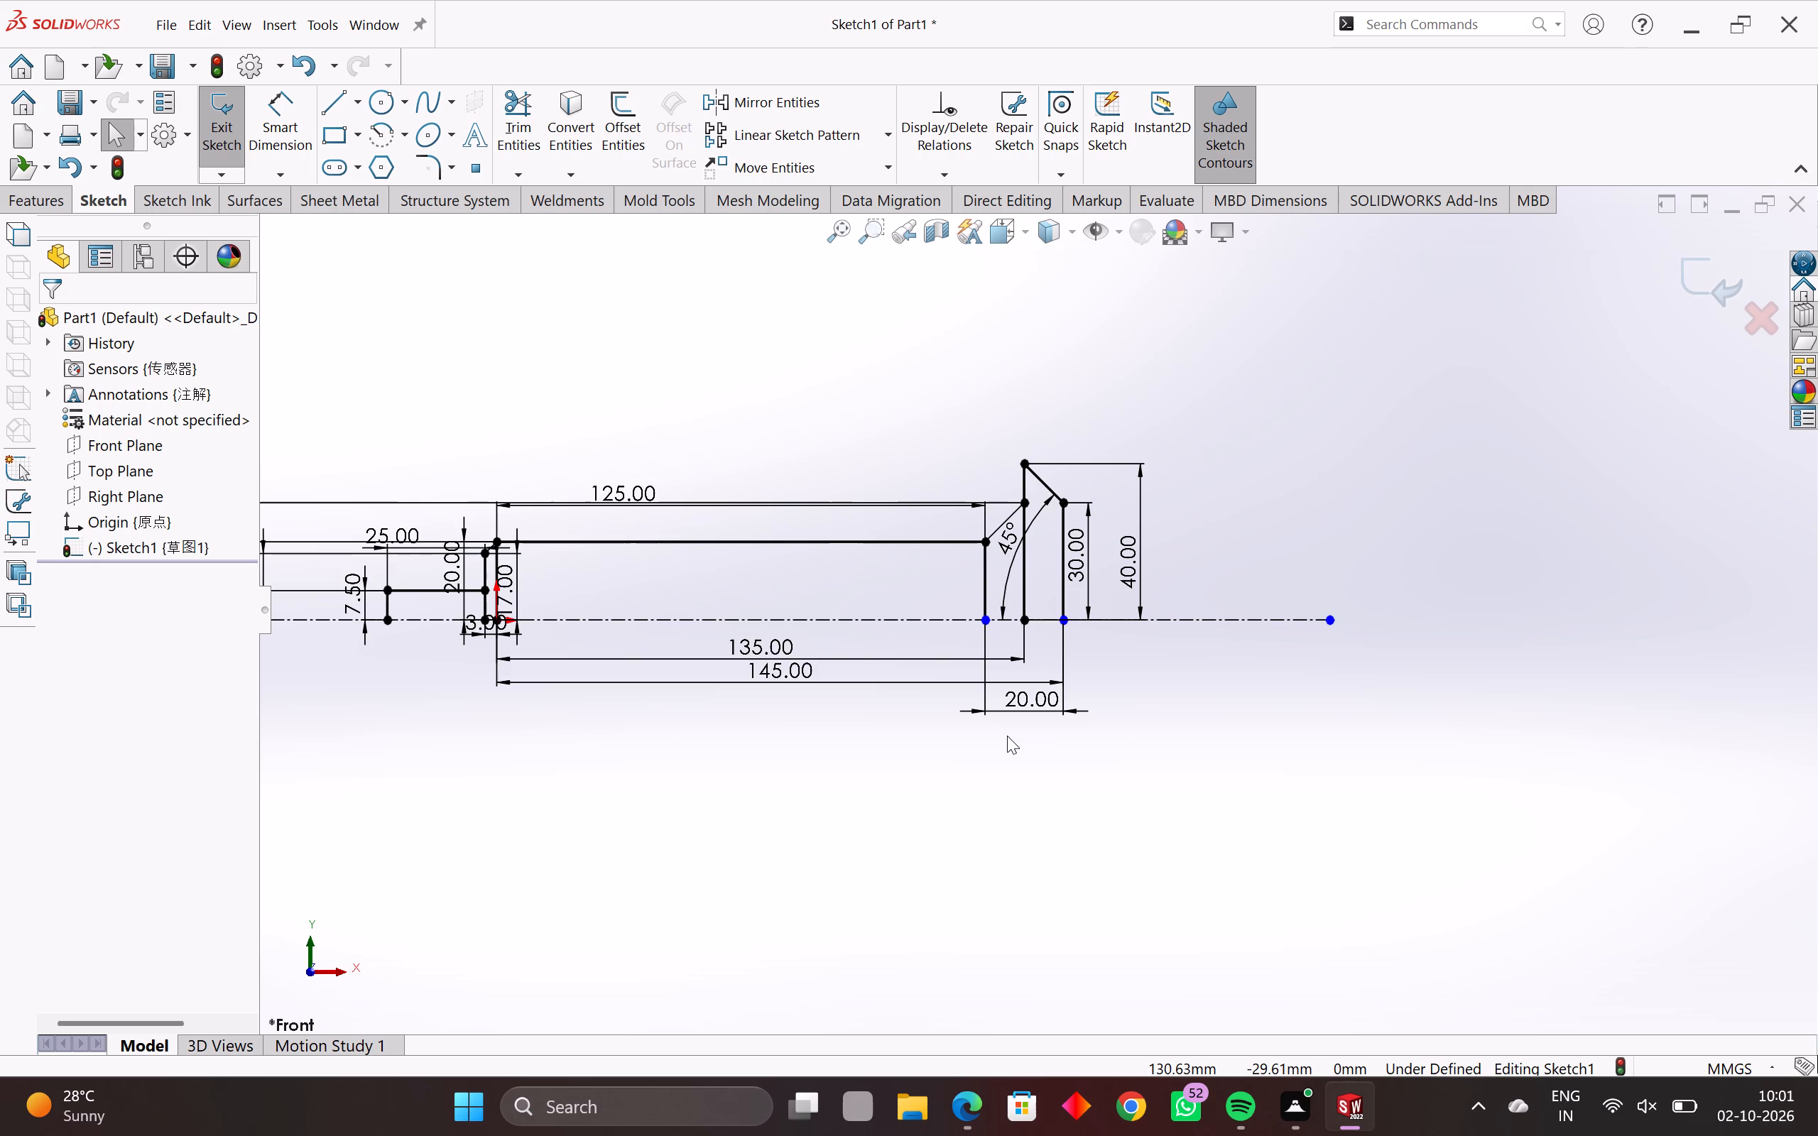
Delete the dimension spanning the flared section's first and last vertical lines below the baseline dimensions.
click(1042, 701)
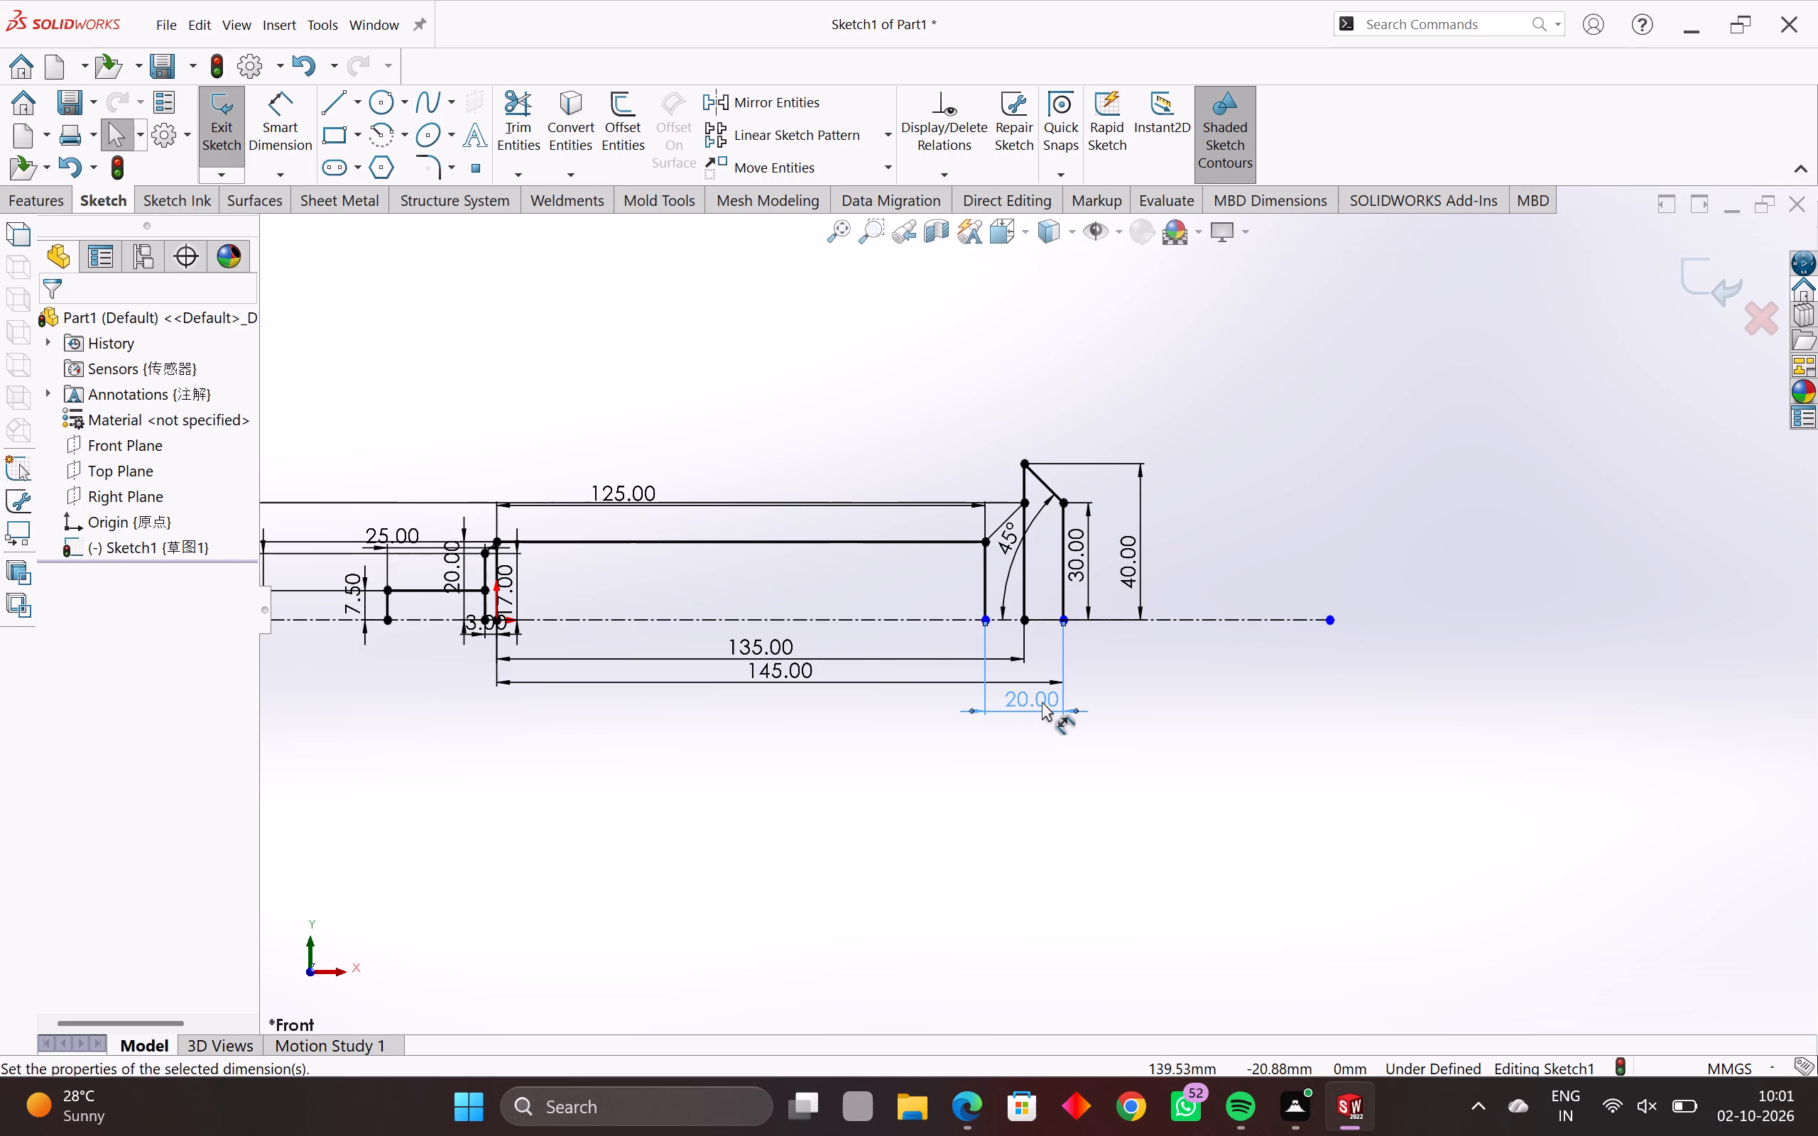
key(Delete)
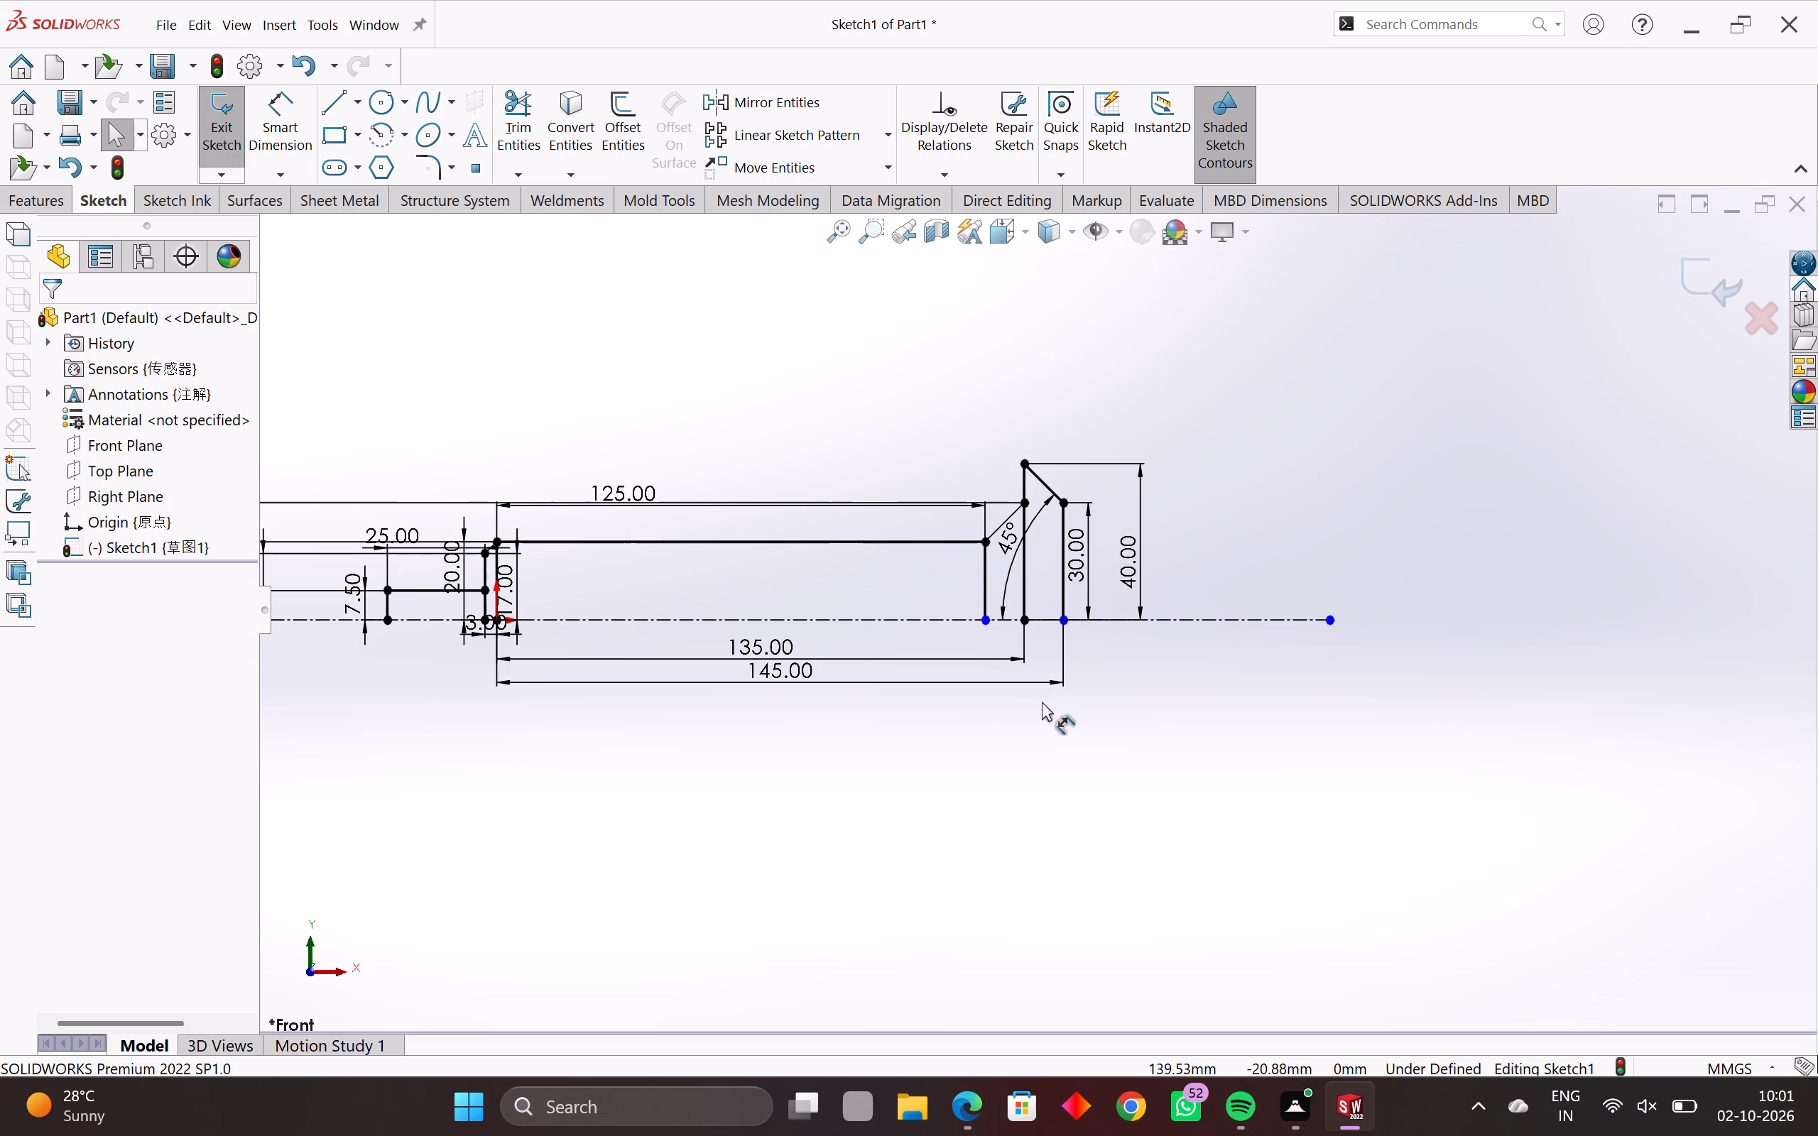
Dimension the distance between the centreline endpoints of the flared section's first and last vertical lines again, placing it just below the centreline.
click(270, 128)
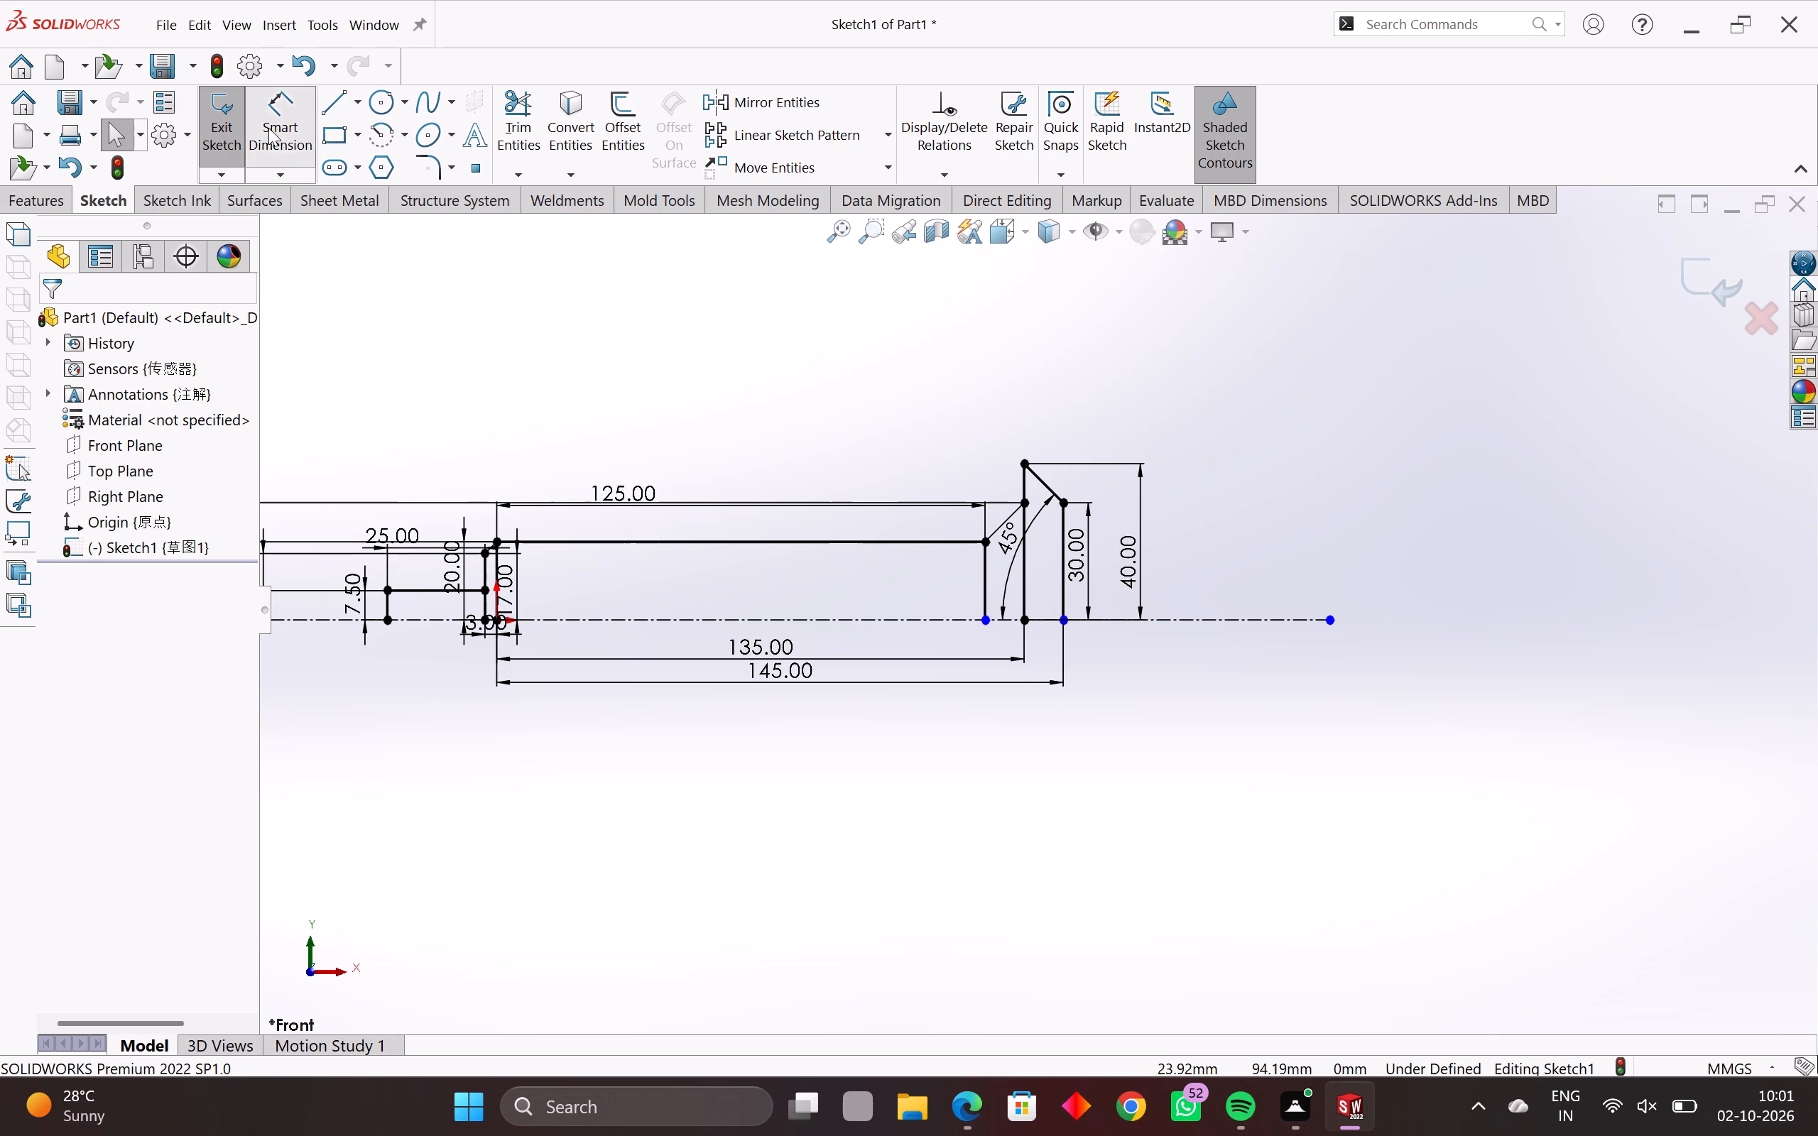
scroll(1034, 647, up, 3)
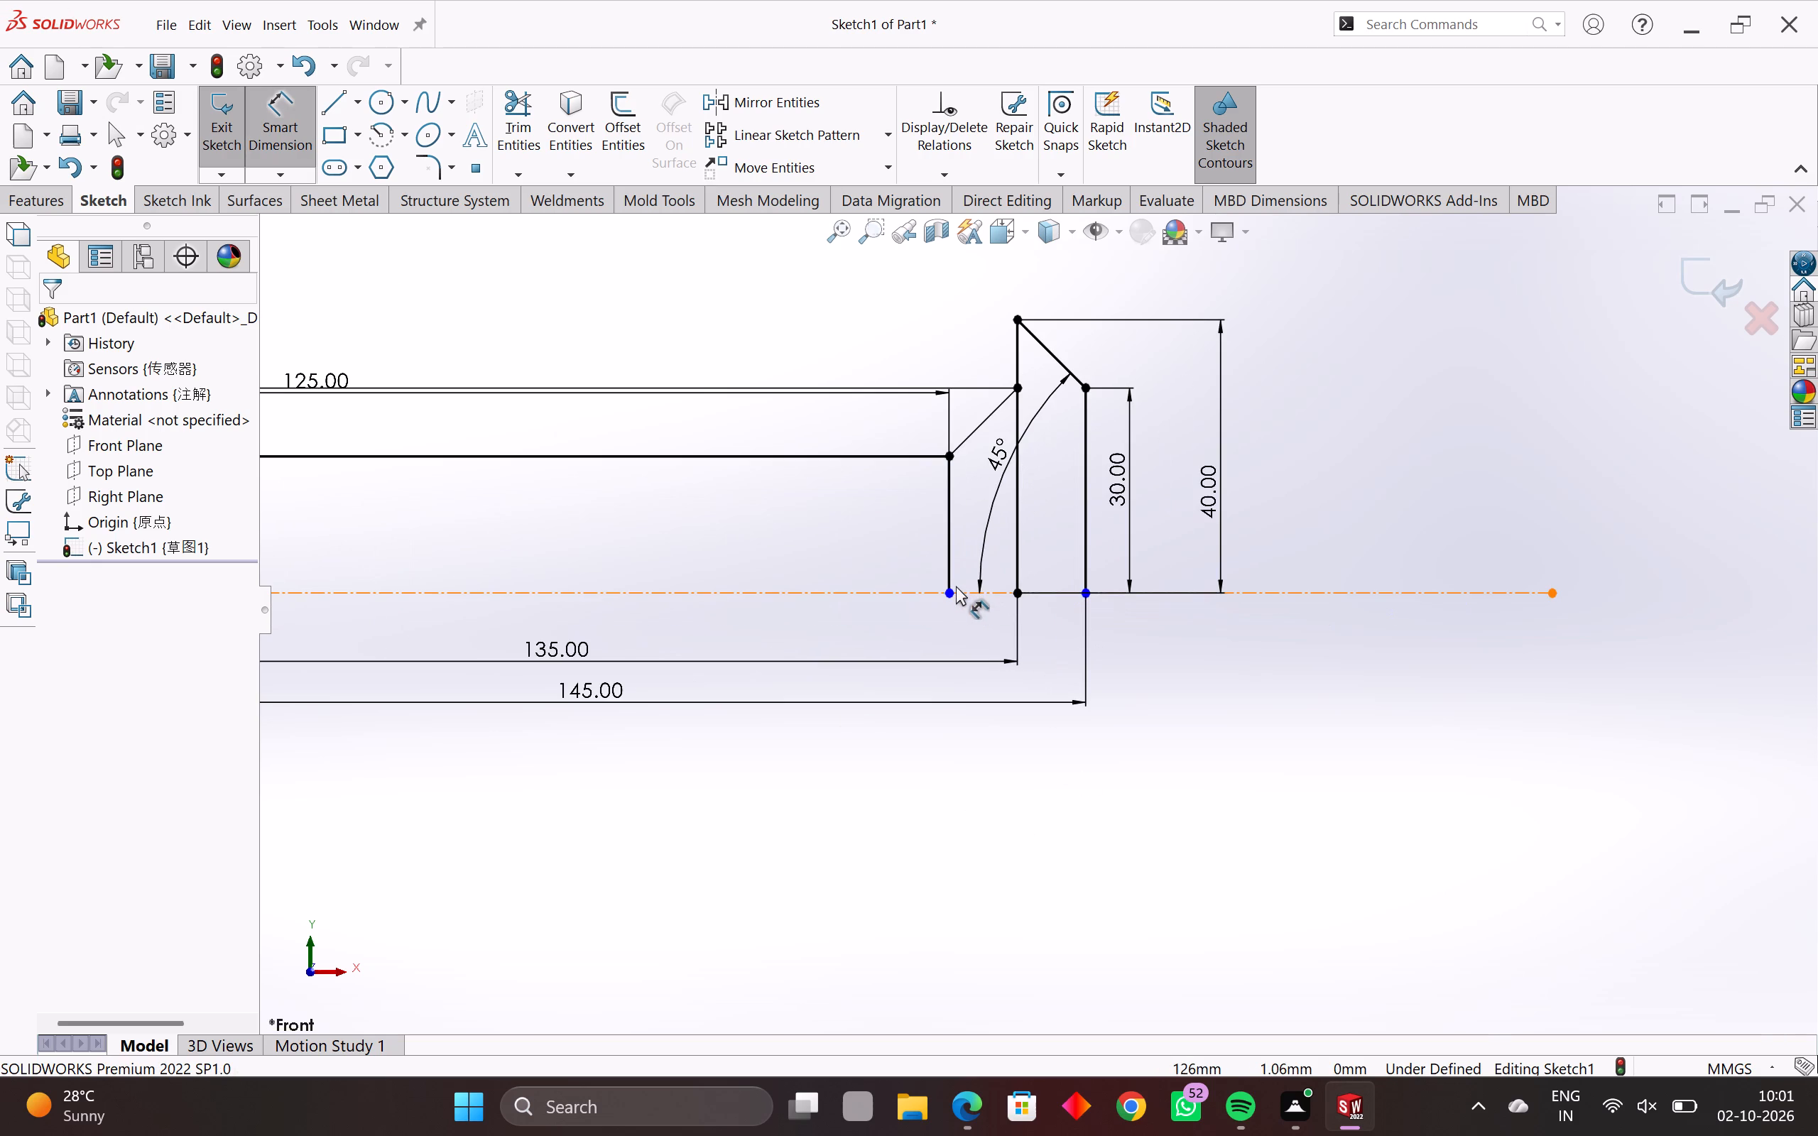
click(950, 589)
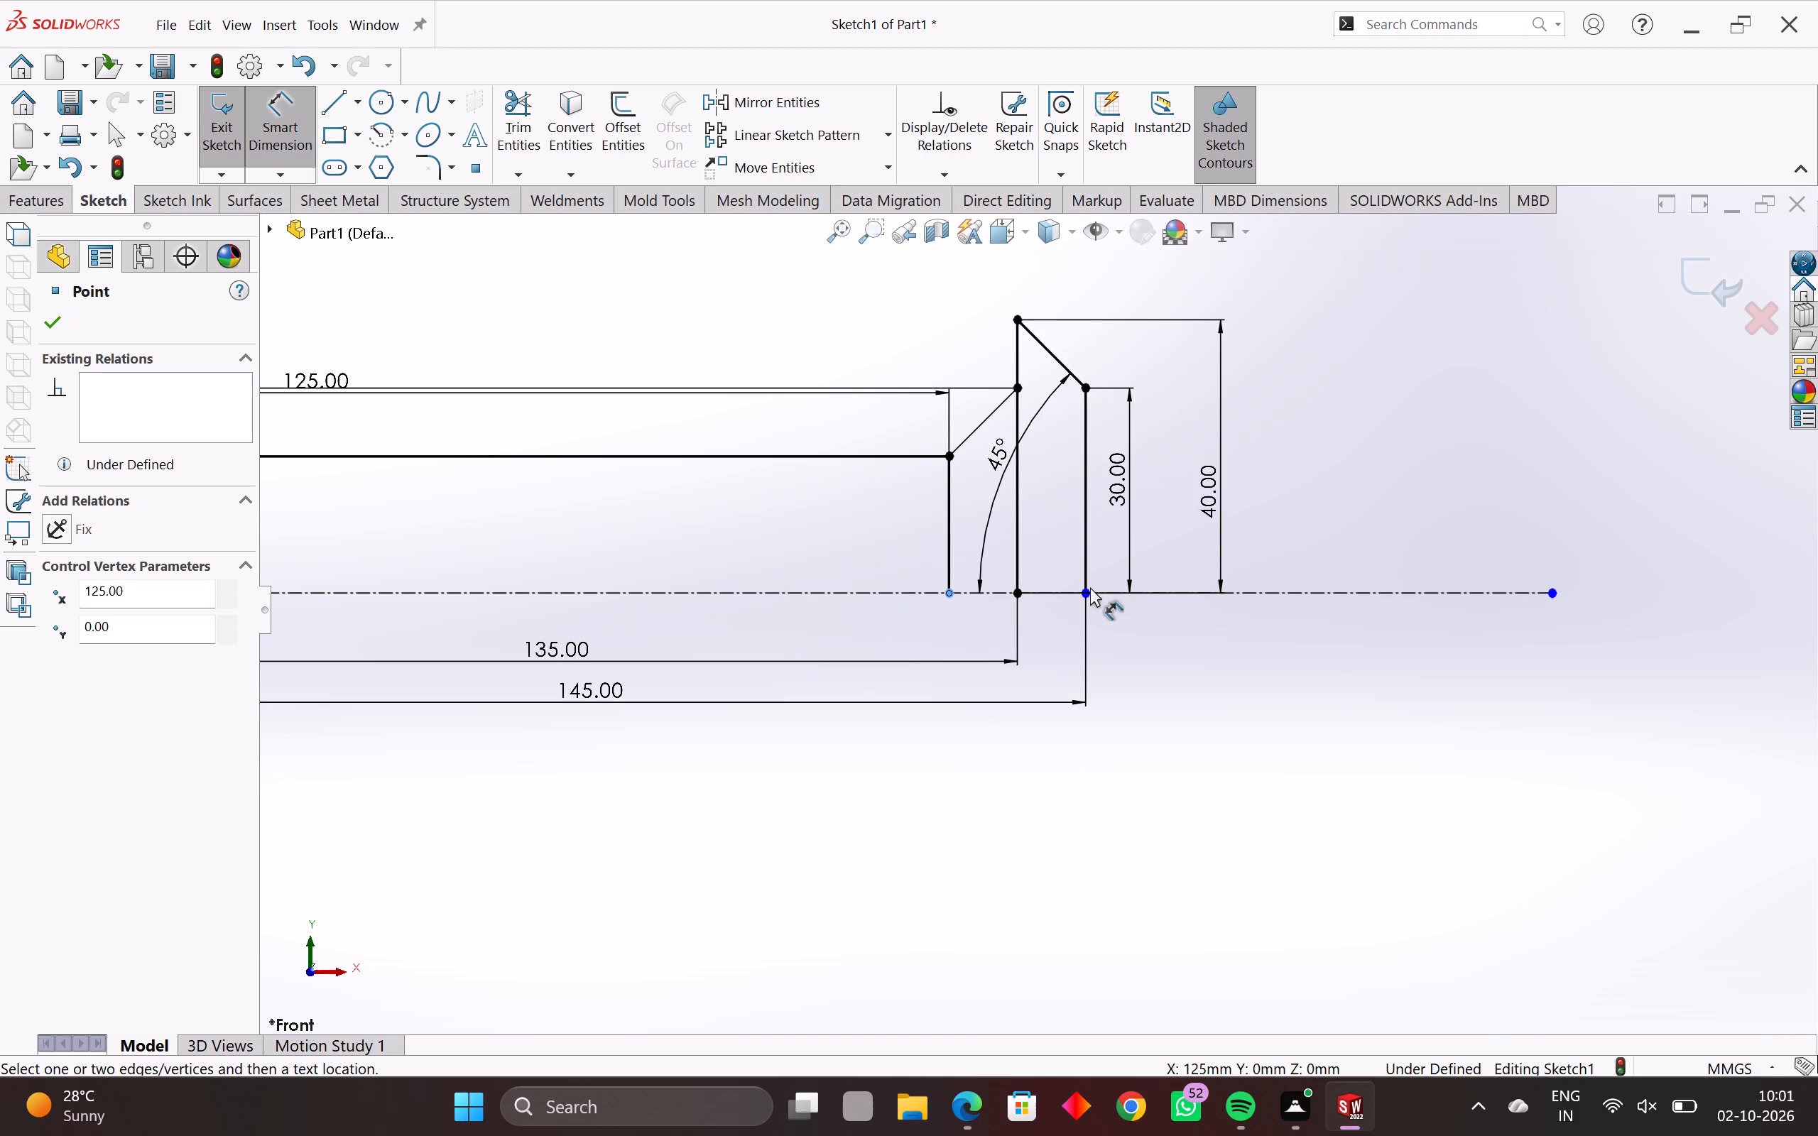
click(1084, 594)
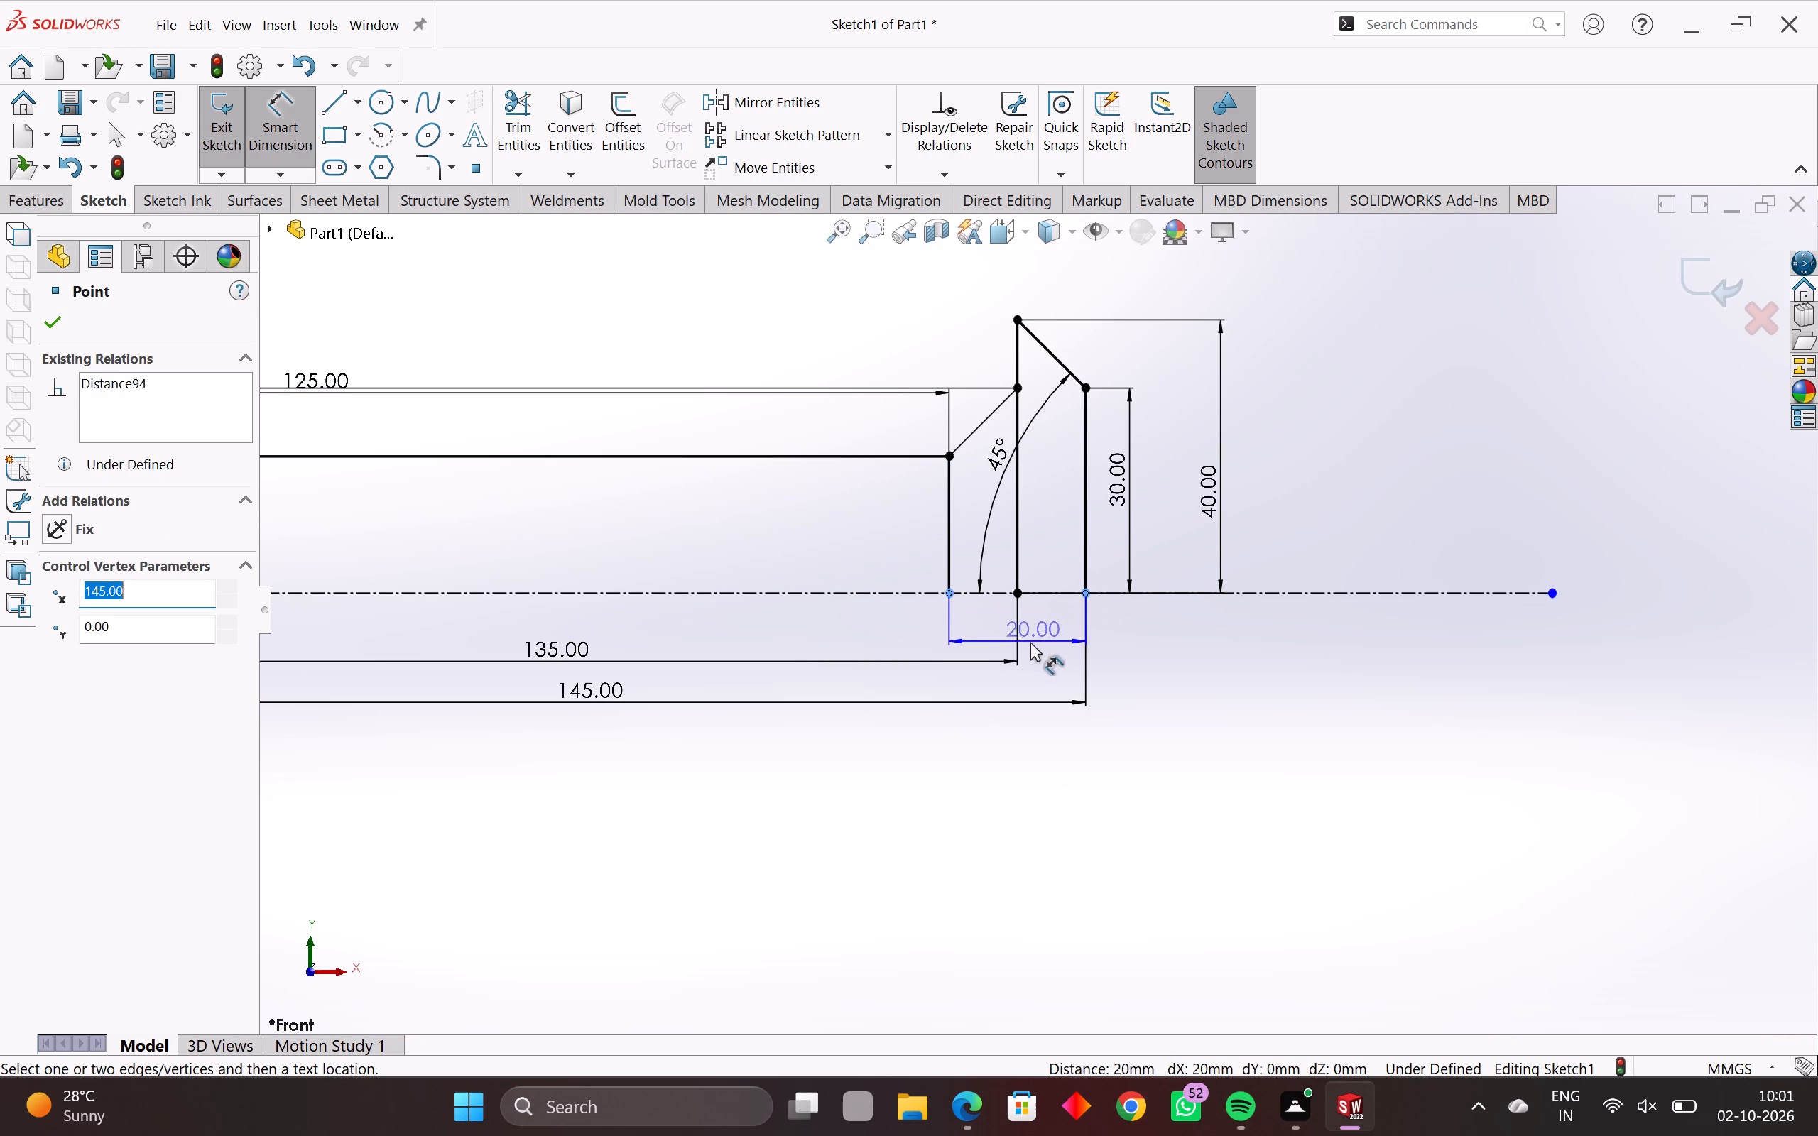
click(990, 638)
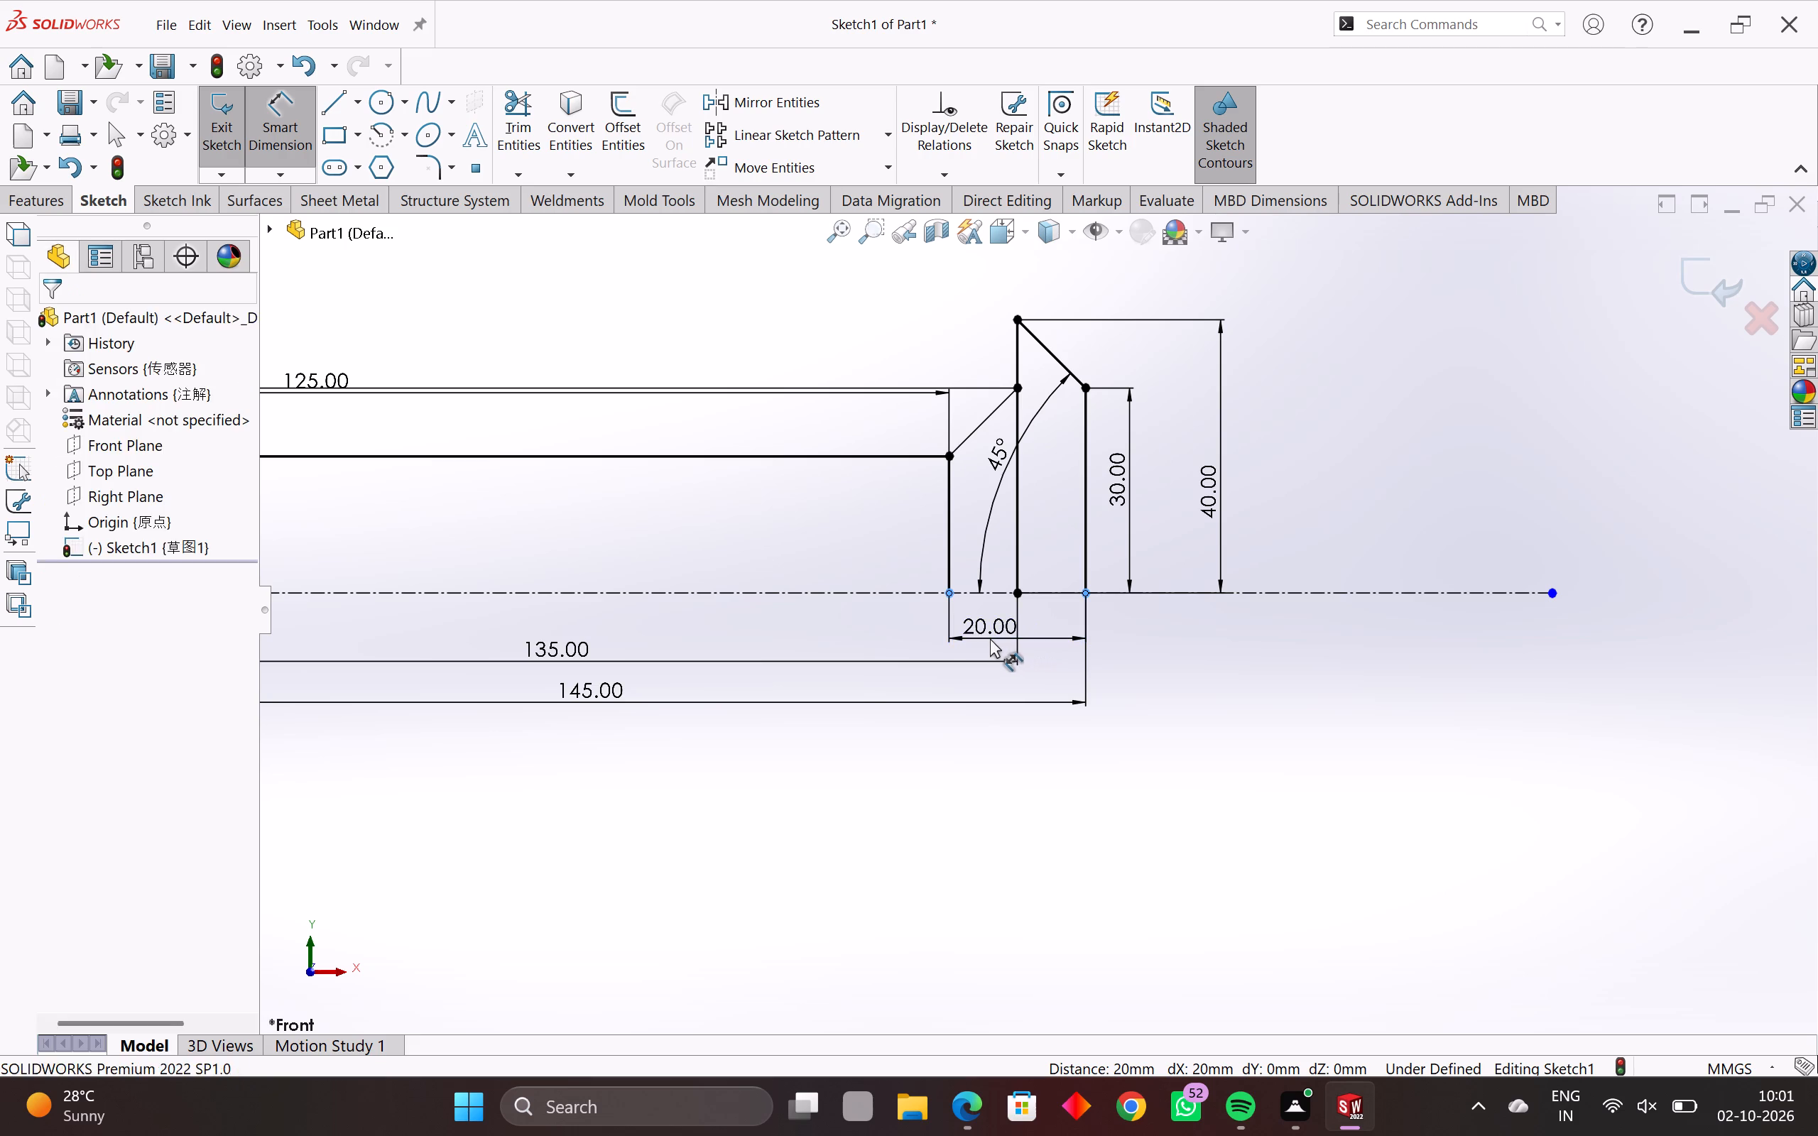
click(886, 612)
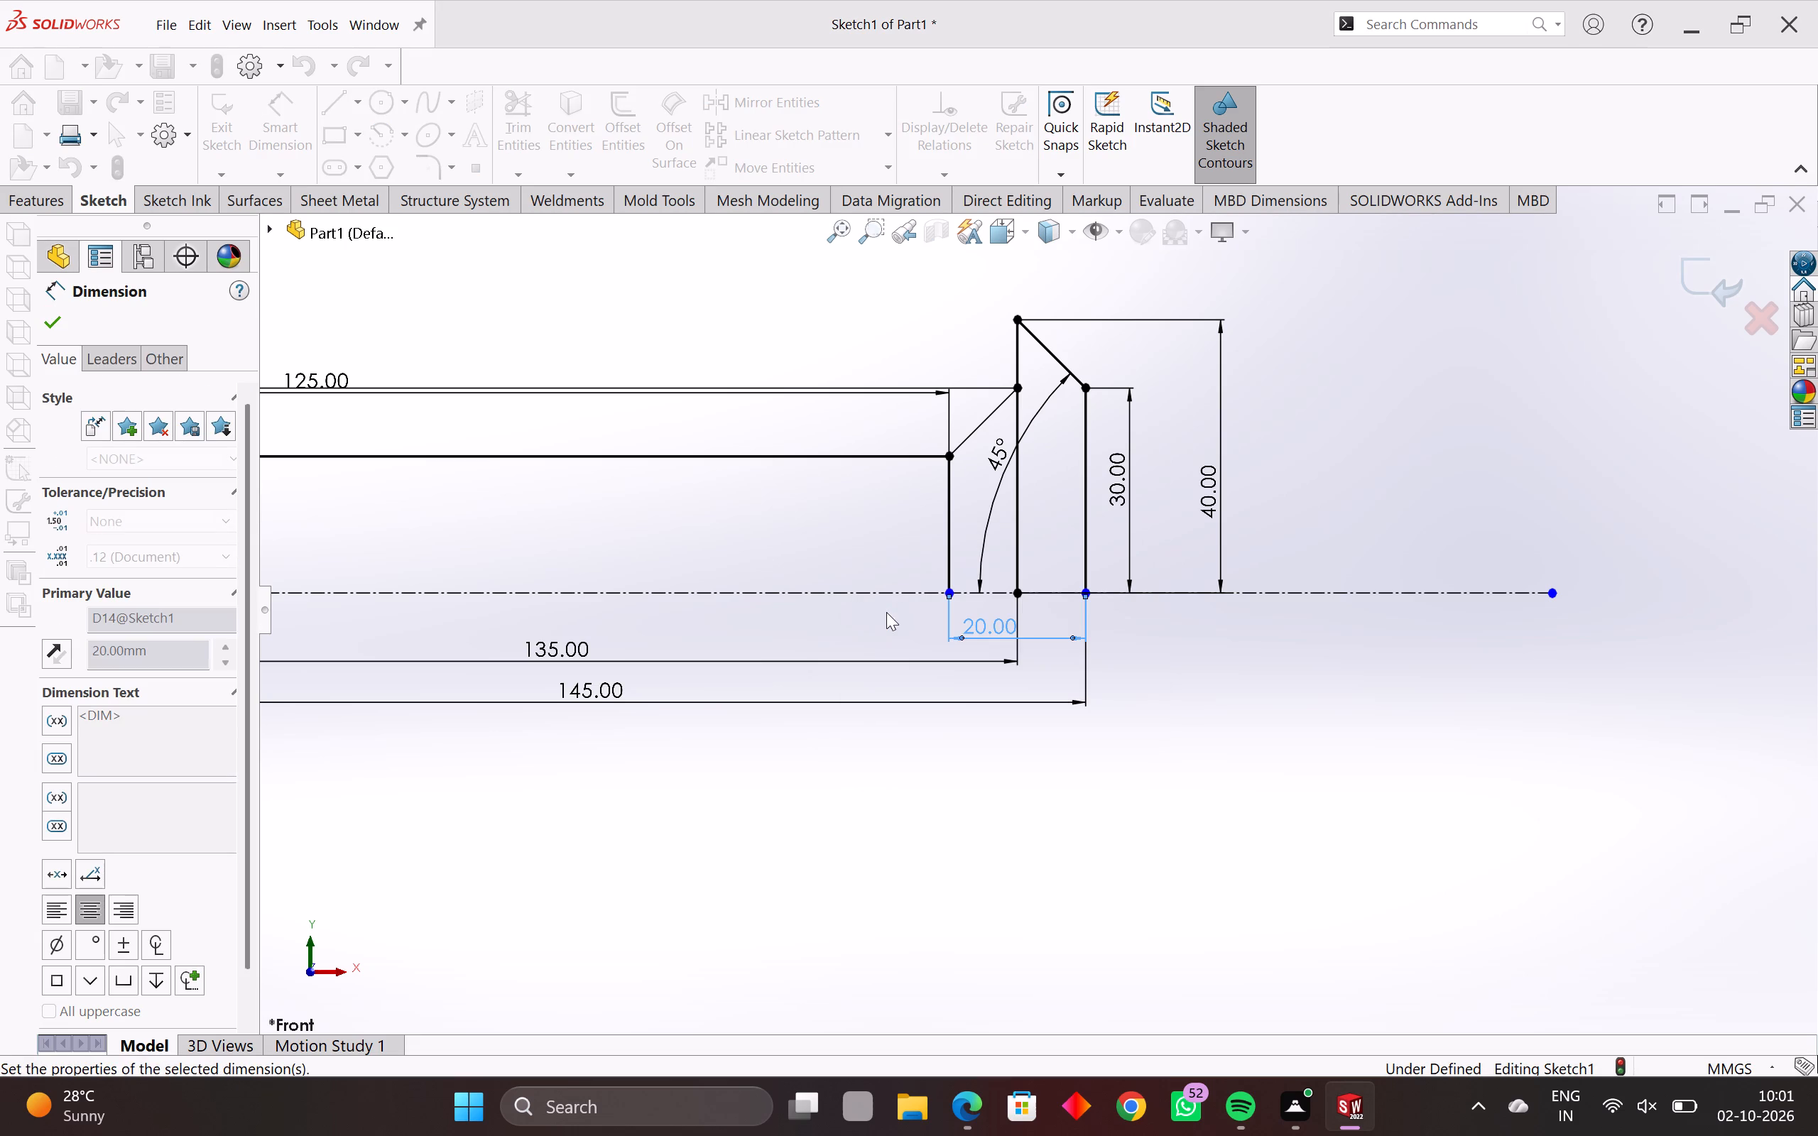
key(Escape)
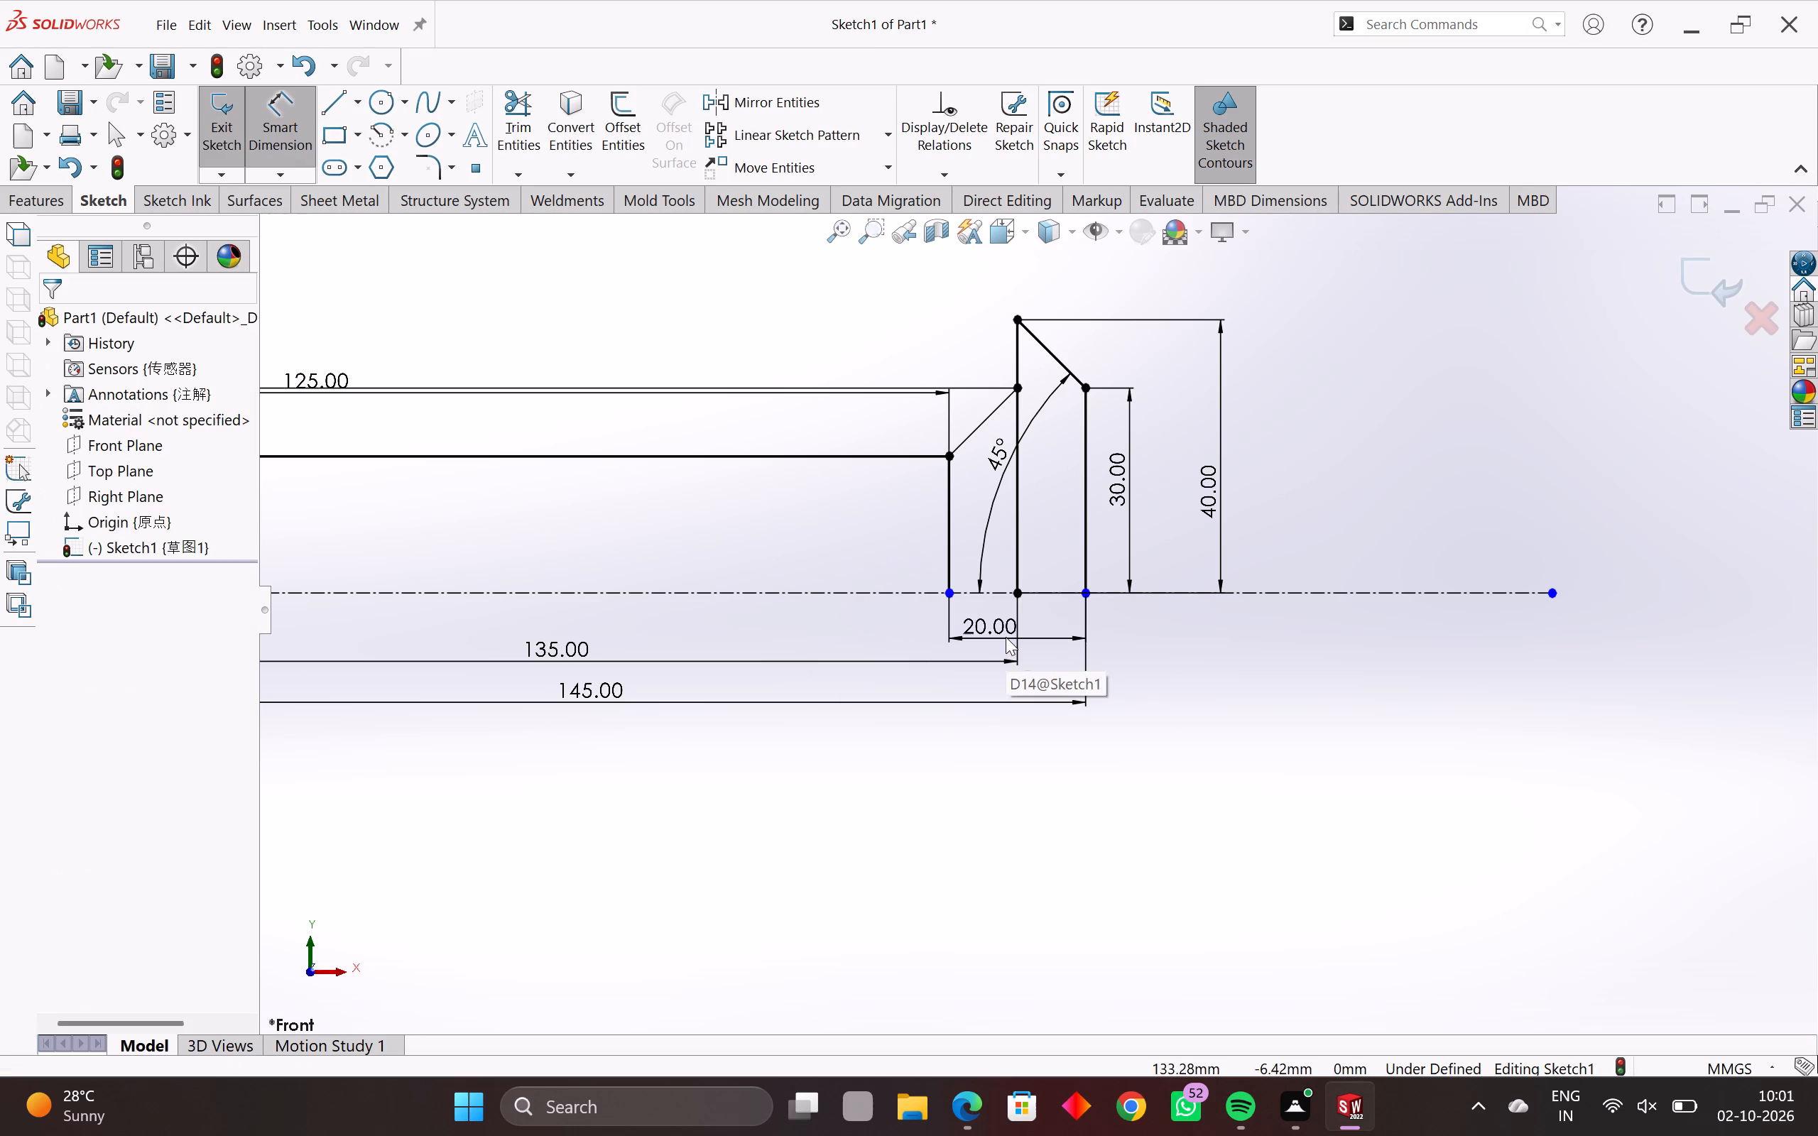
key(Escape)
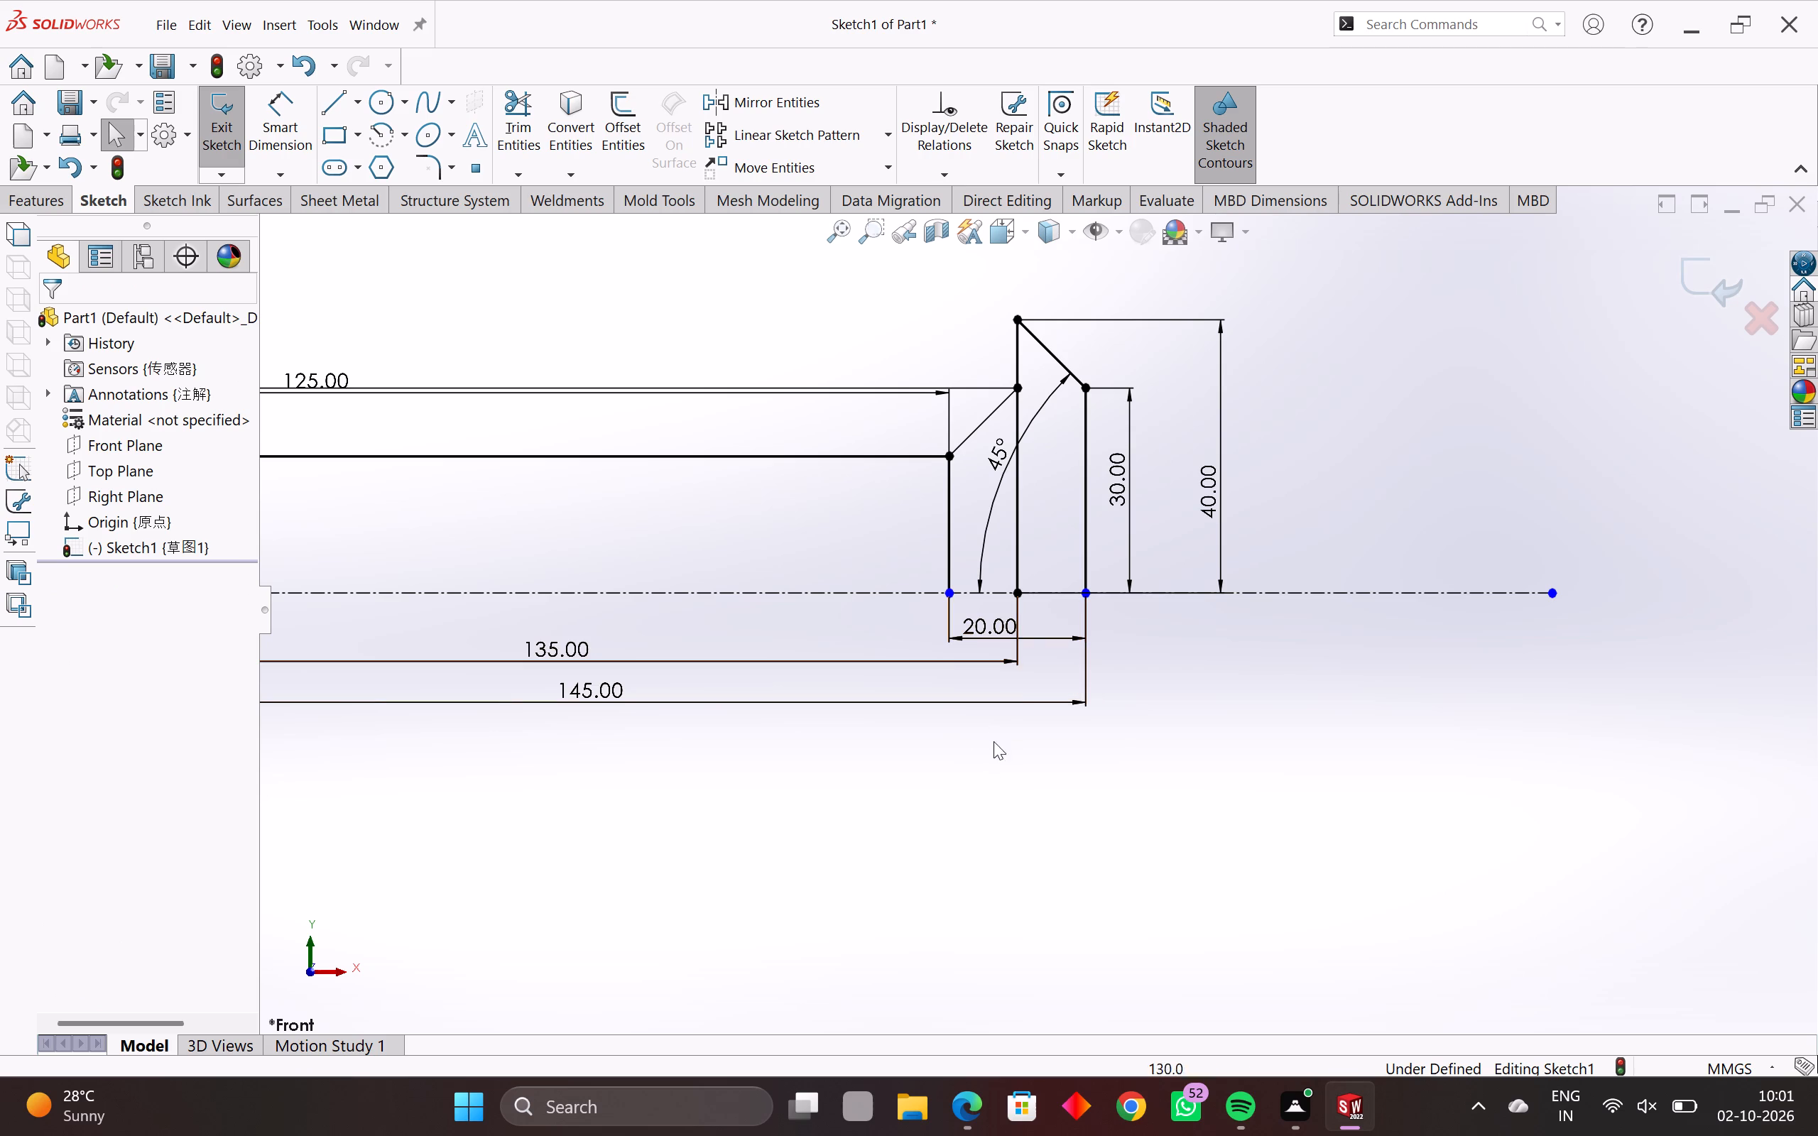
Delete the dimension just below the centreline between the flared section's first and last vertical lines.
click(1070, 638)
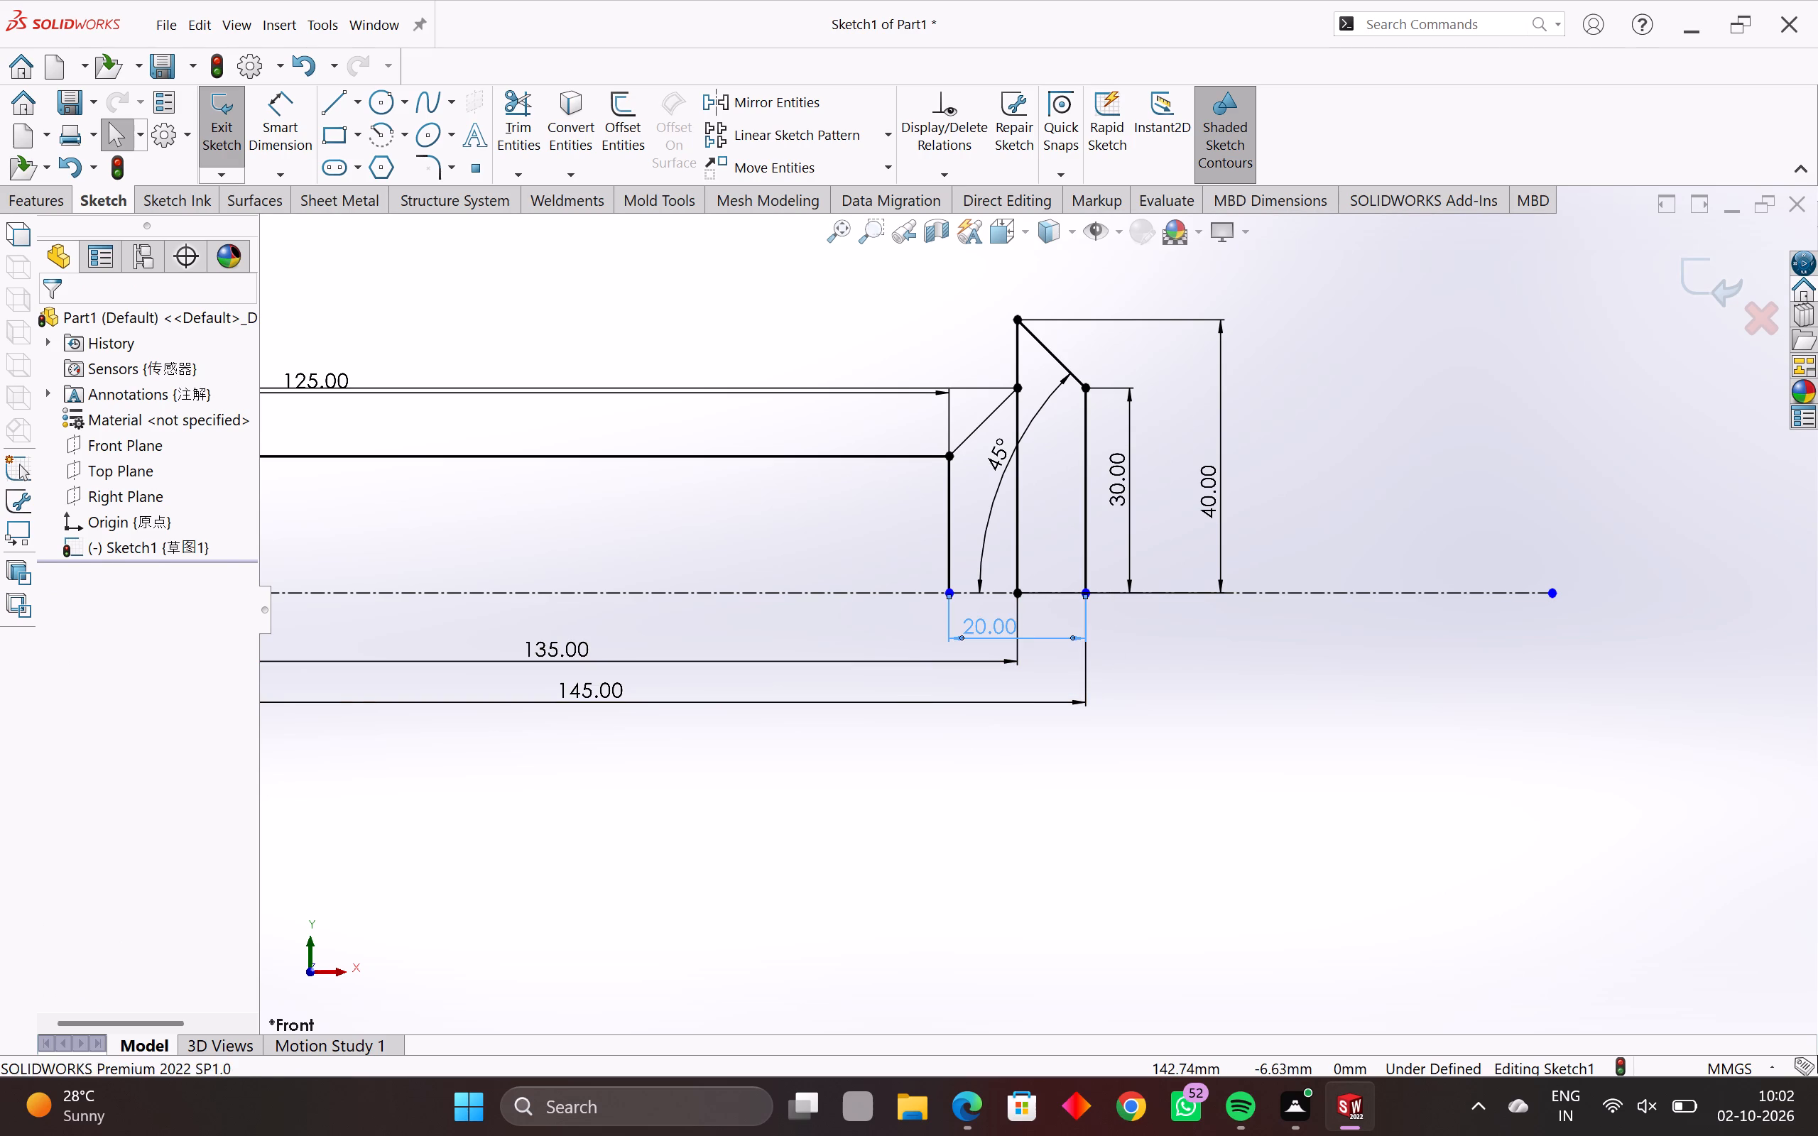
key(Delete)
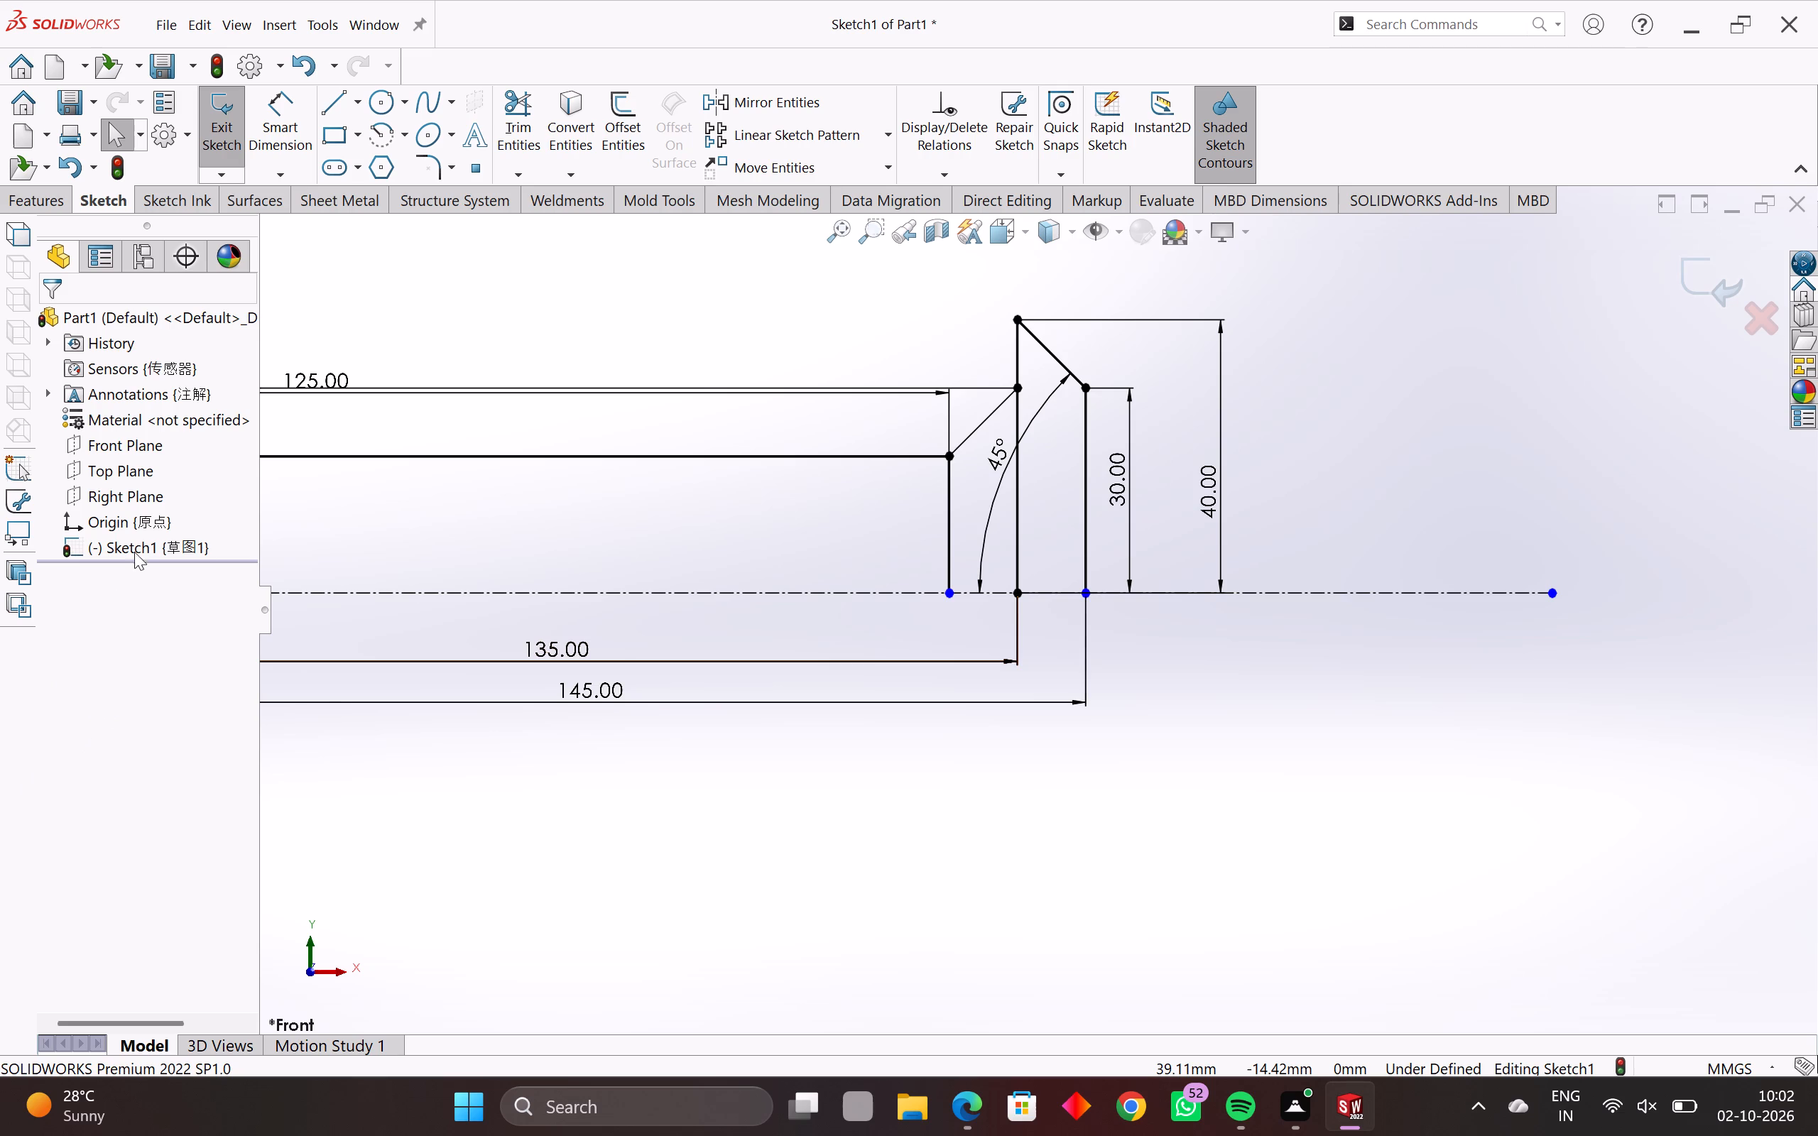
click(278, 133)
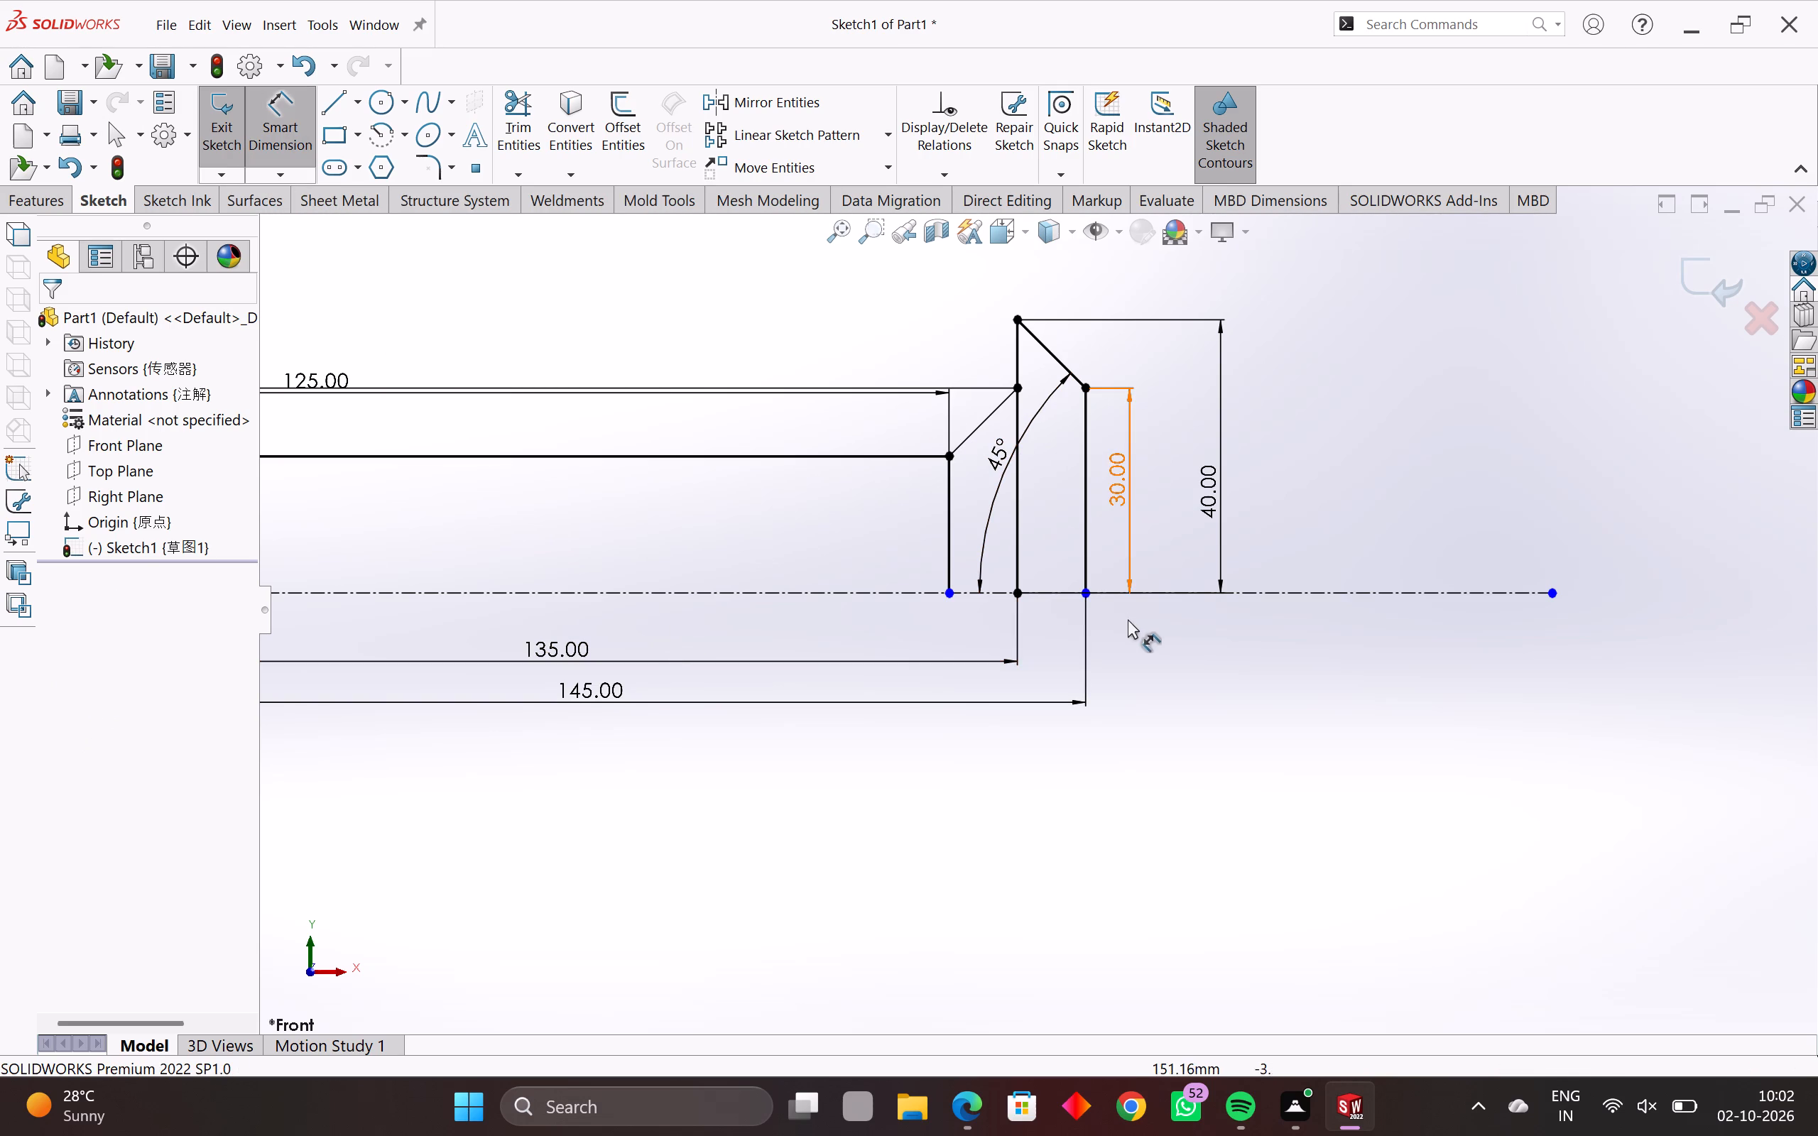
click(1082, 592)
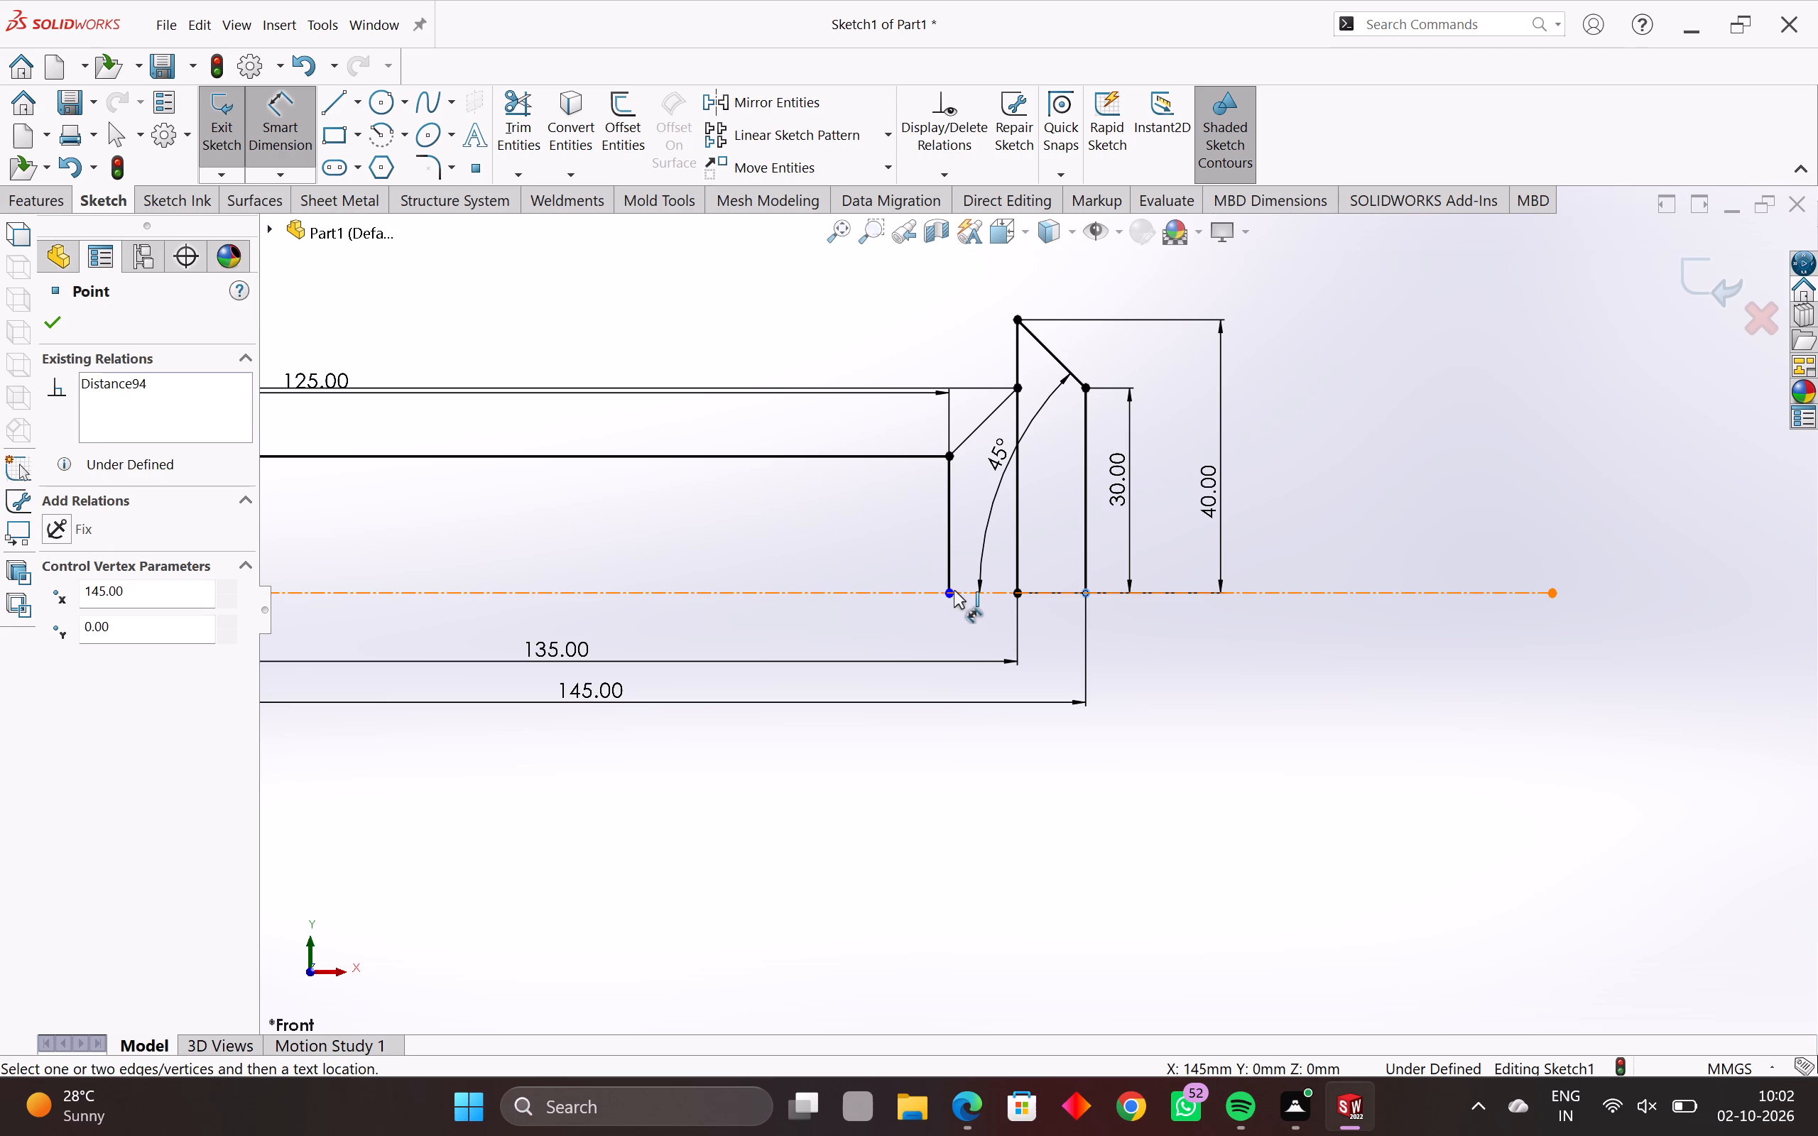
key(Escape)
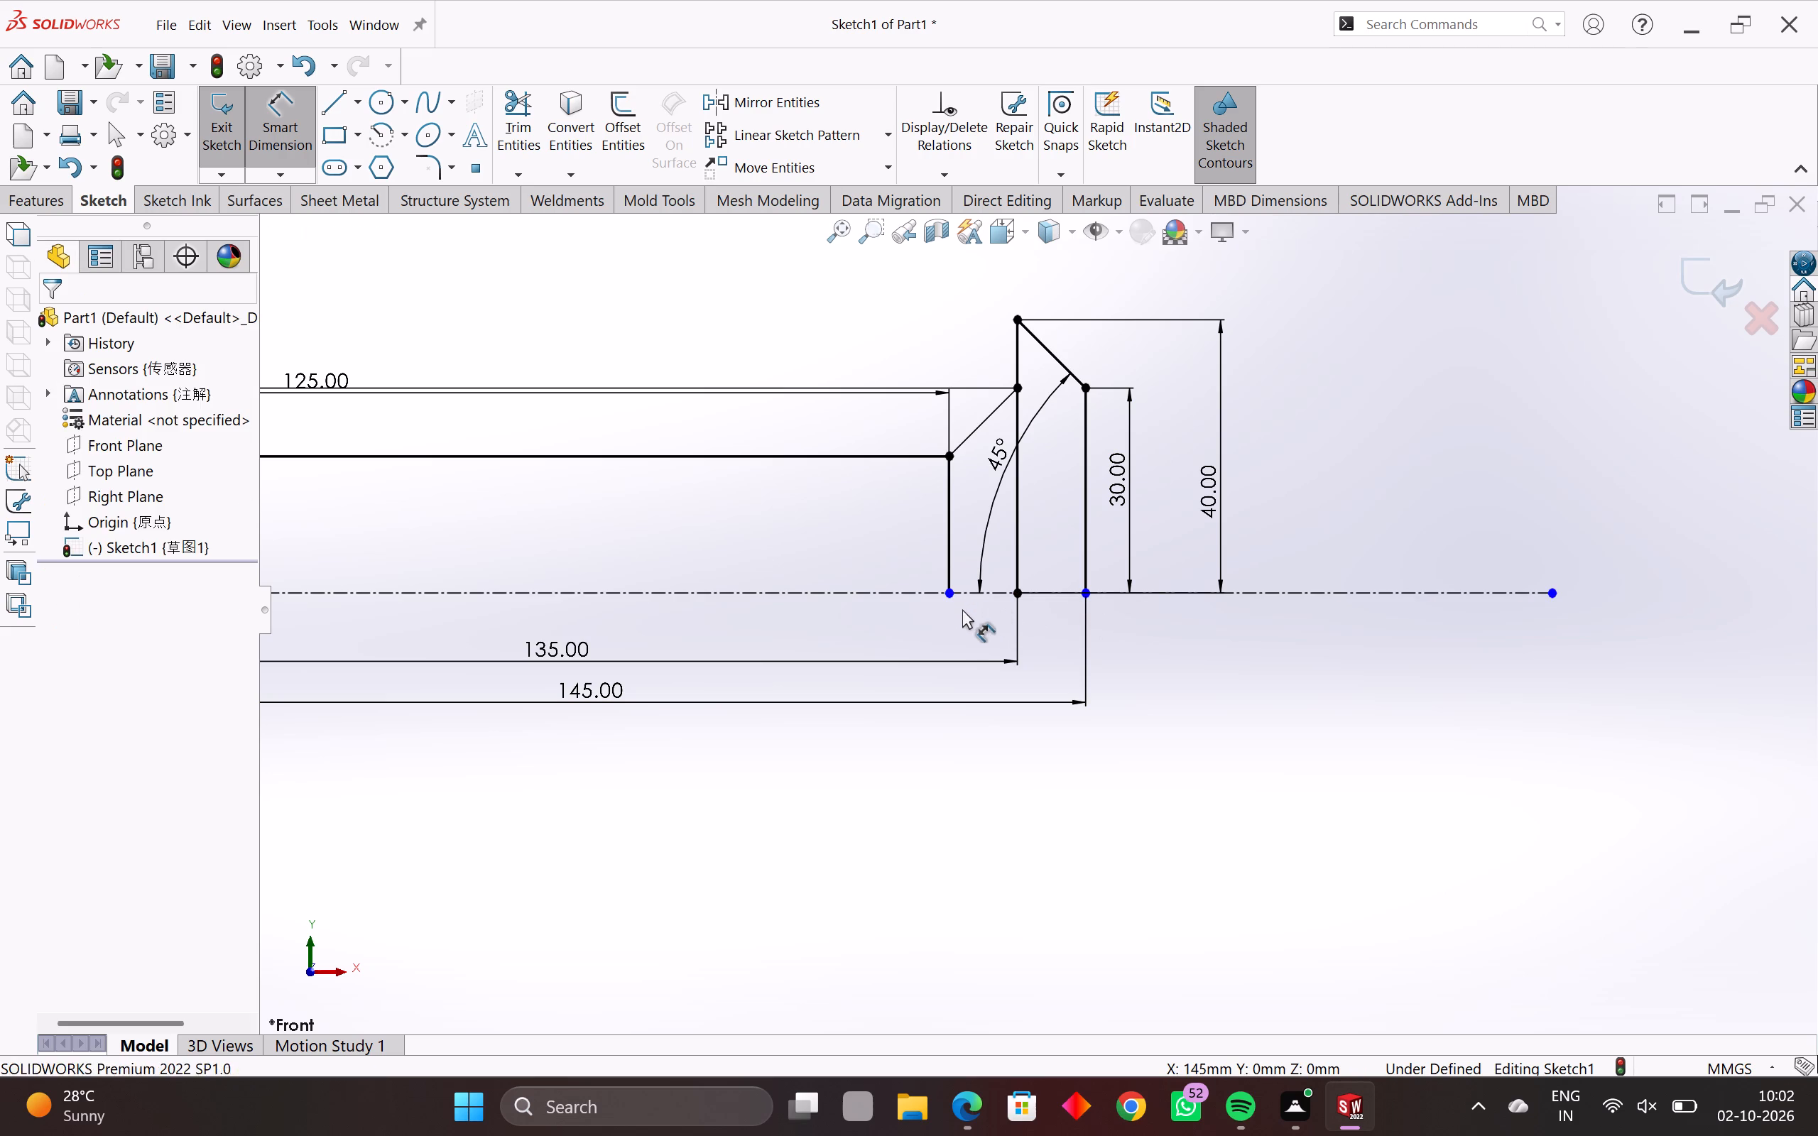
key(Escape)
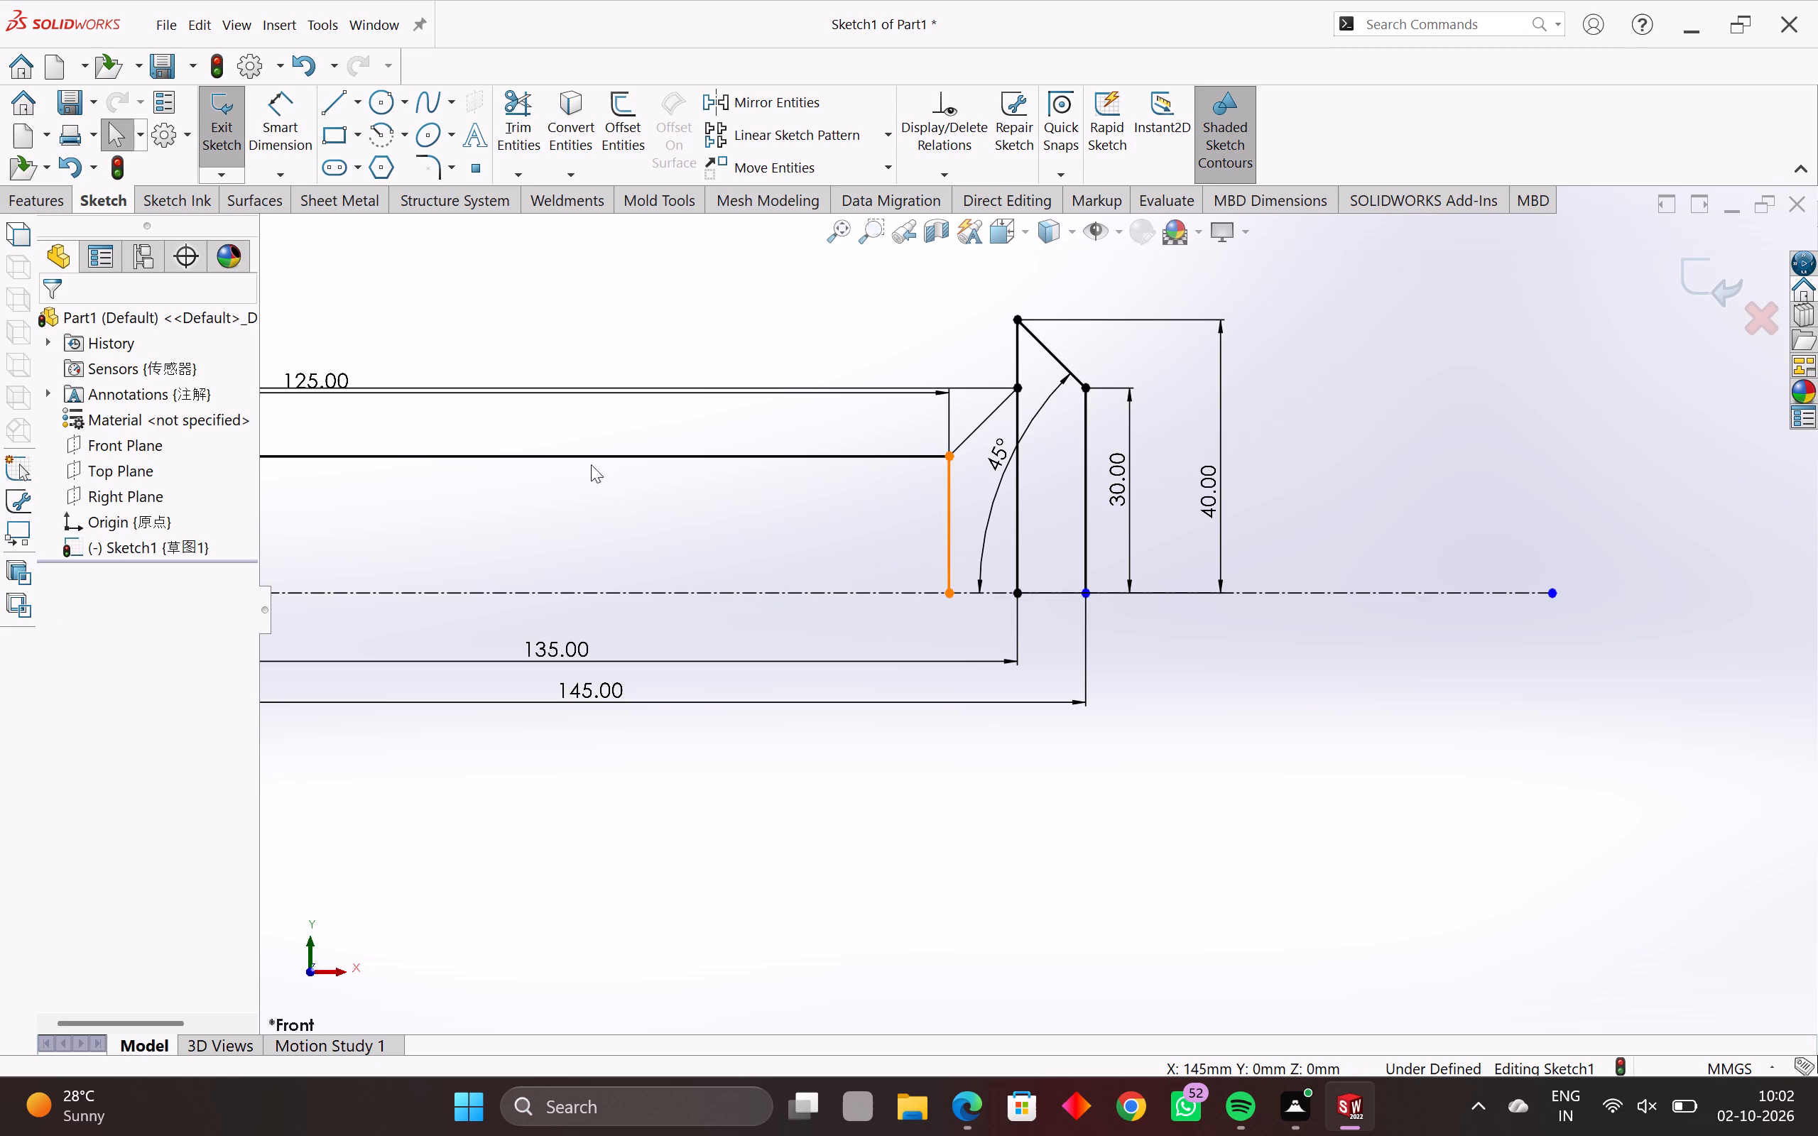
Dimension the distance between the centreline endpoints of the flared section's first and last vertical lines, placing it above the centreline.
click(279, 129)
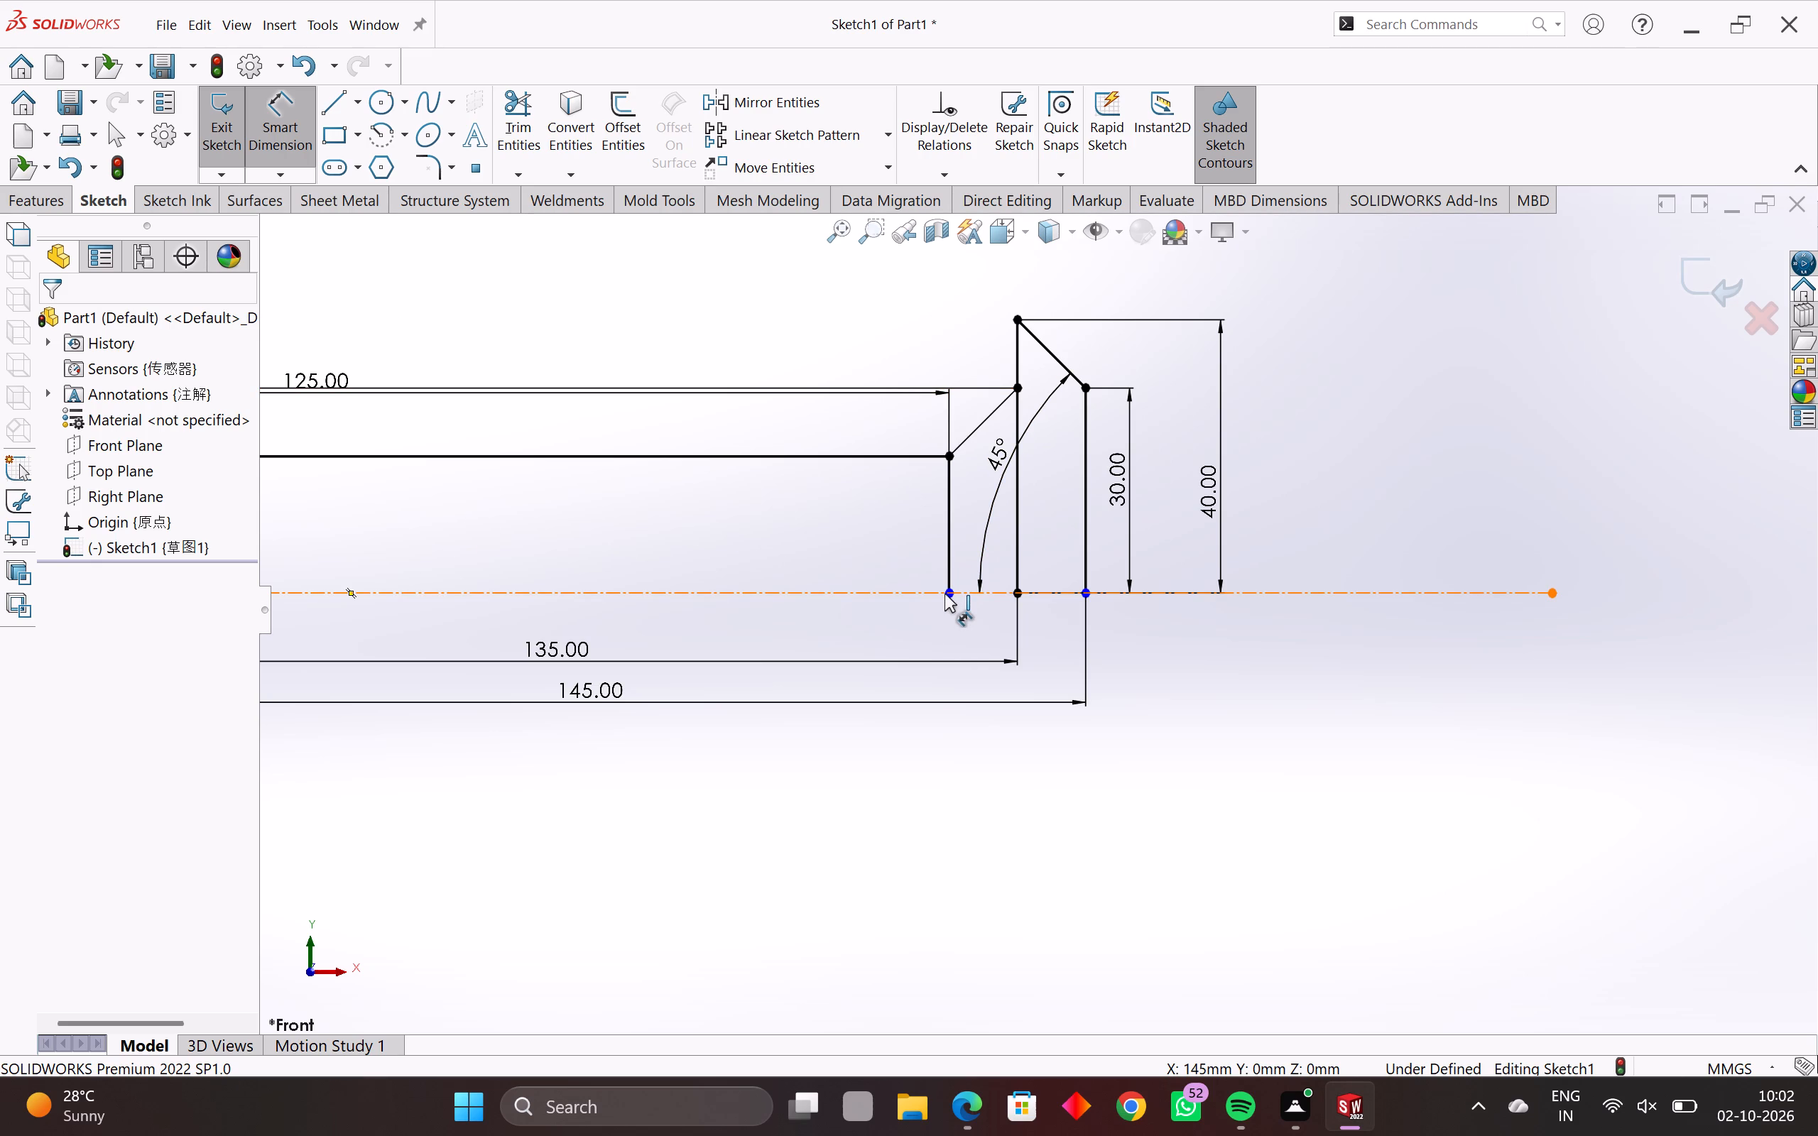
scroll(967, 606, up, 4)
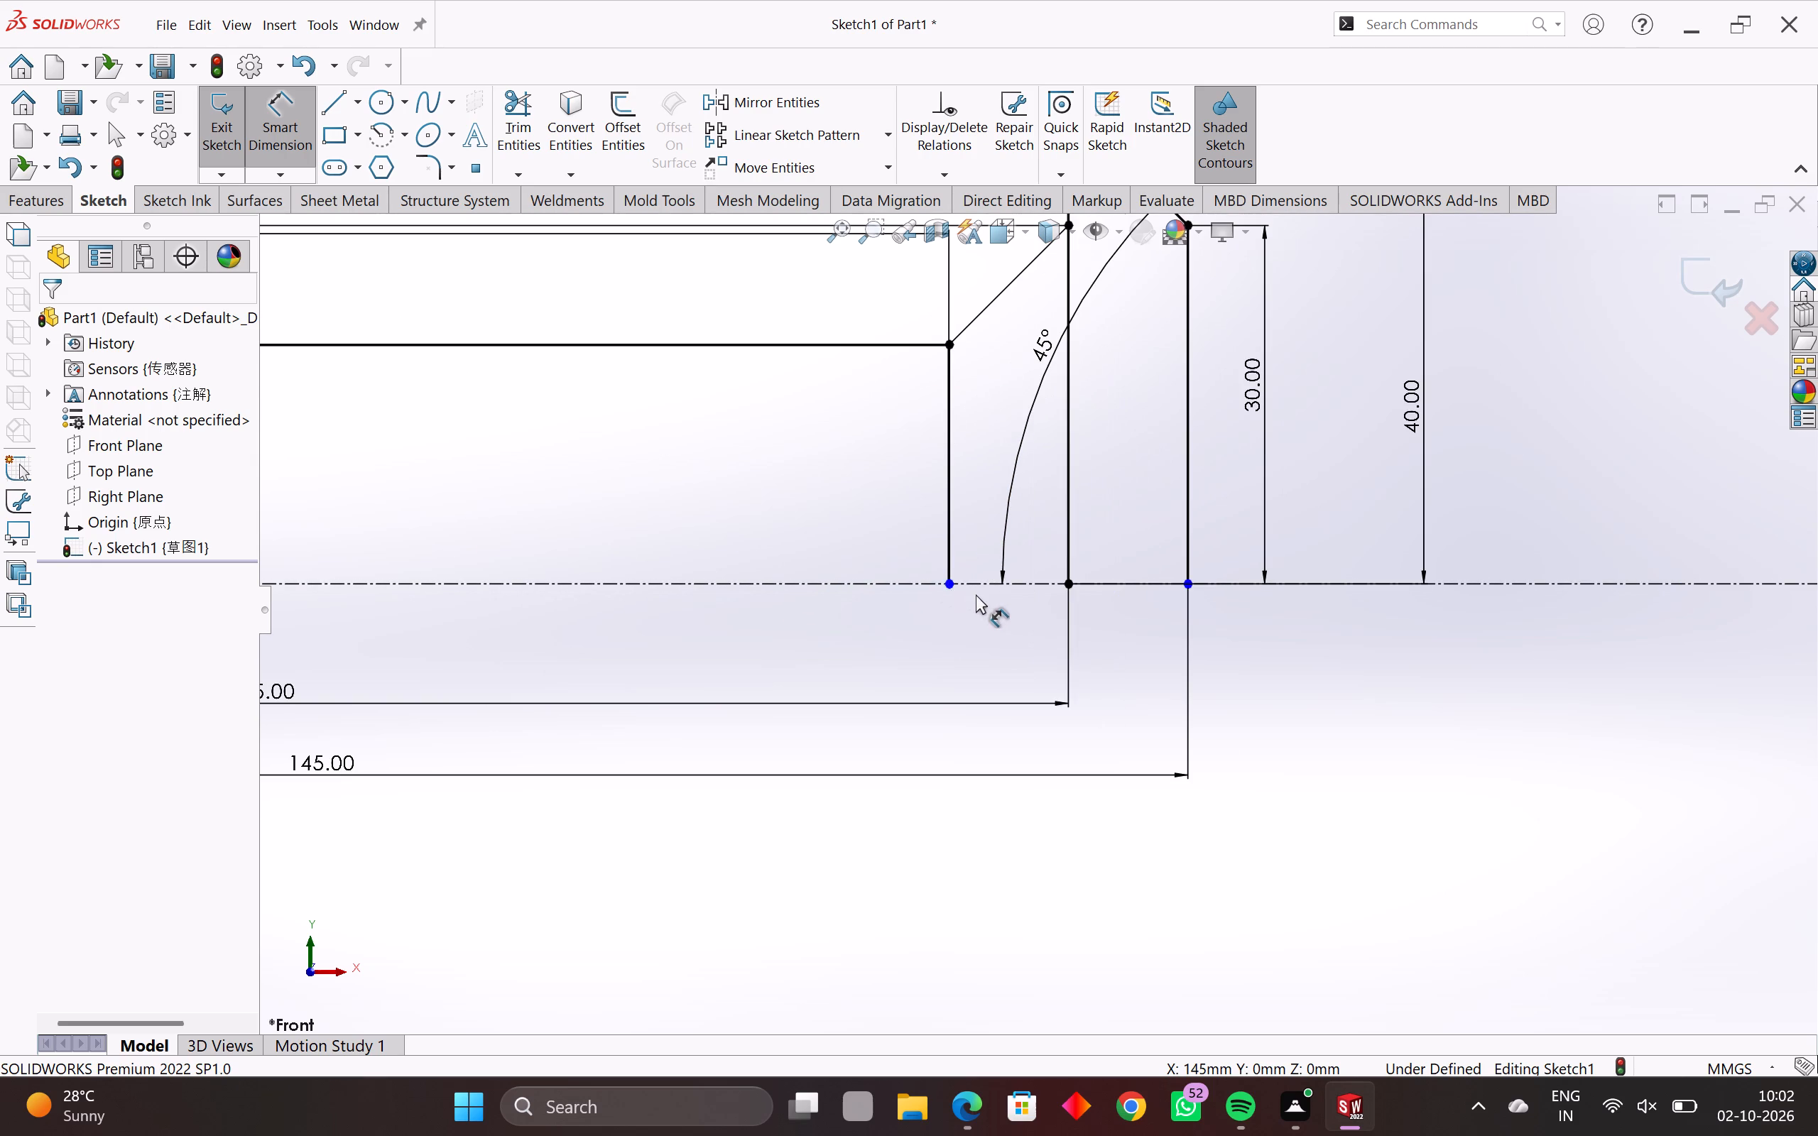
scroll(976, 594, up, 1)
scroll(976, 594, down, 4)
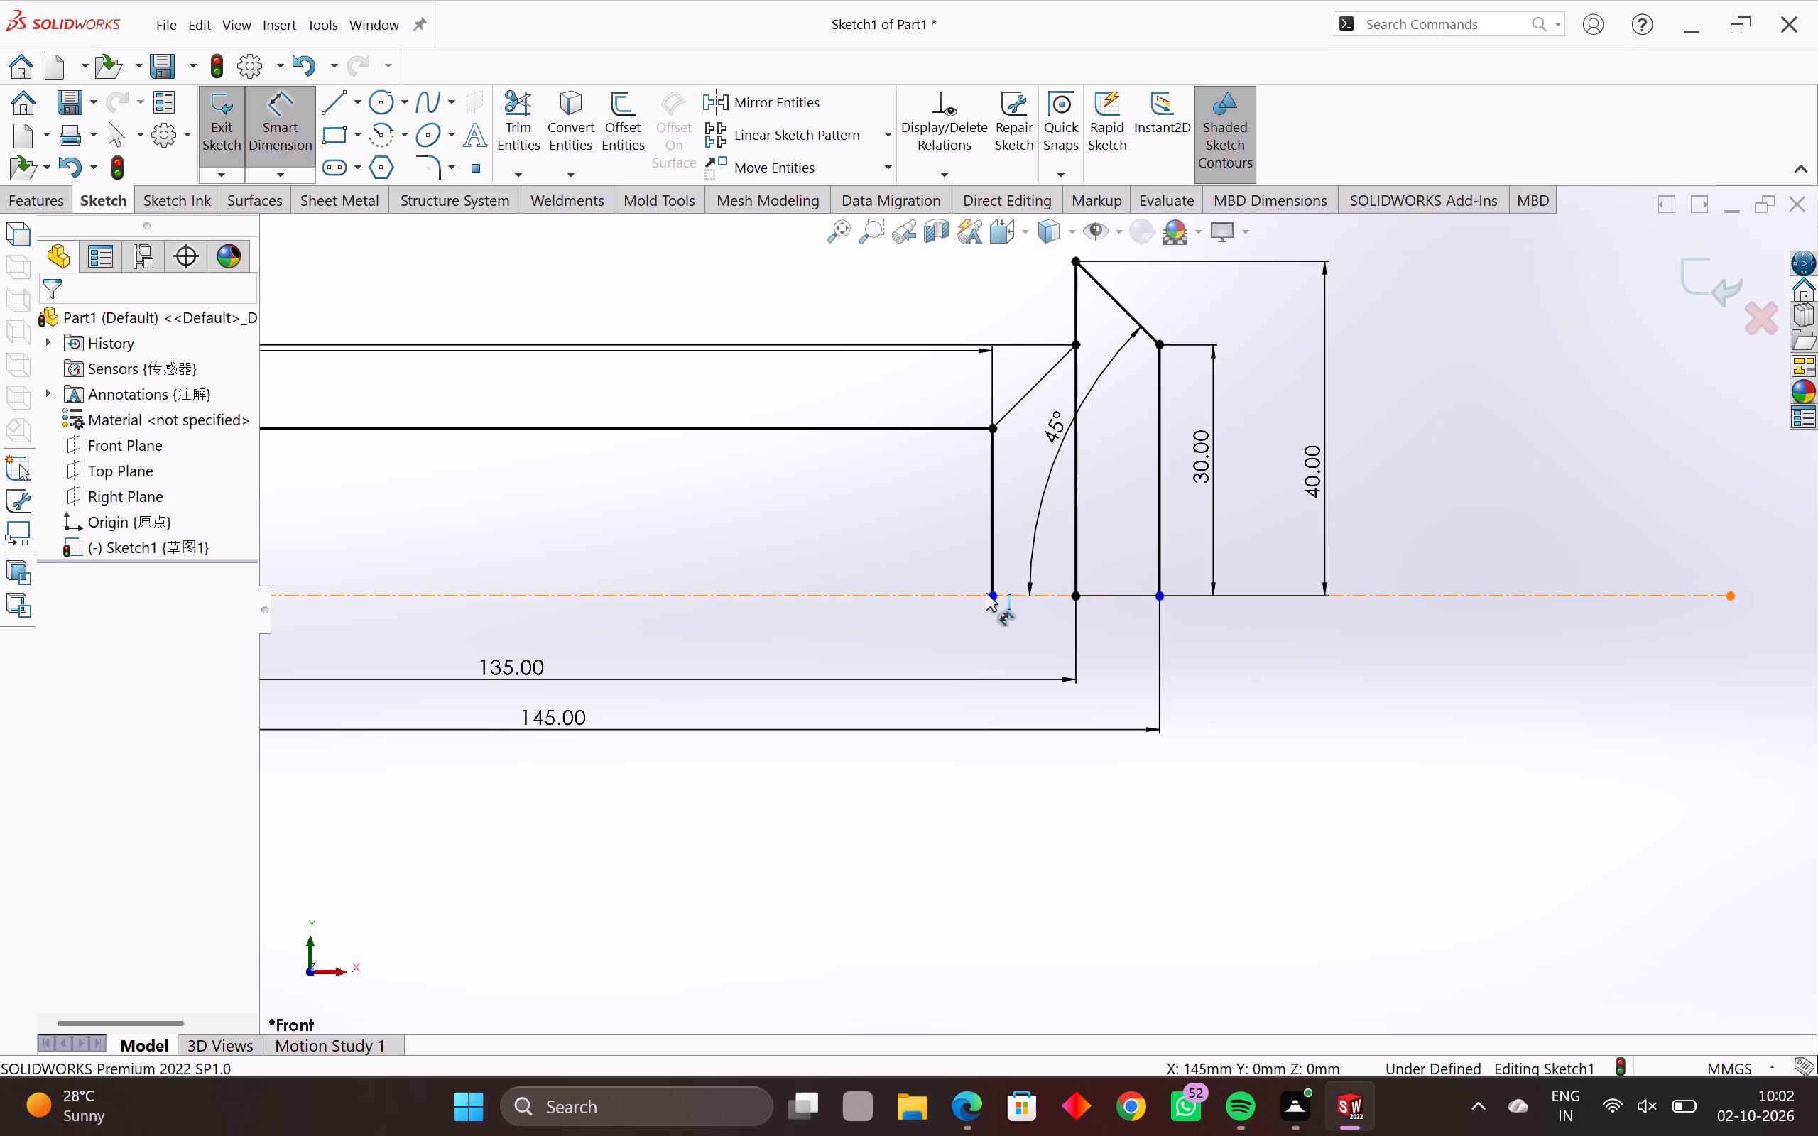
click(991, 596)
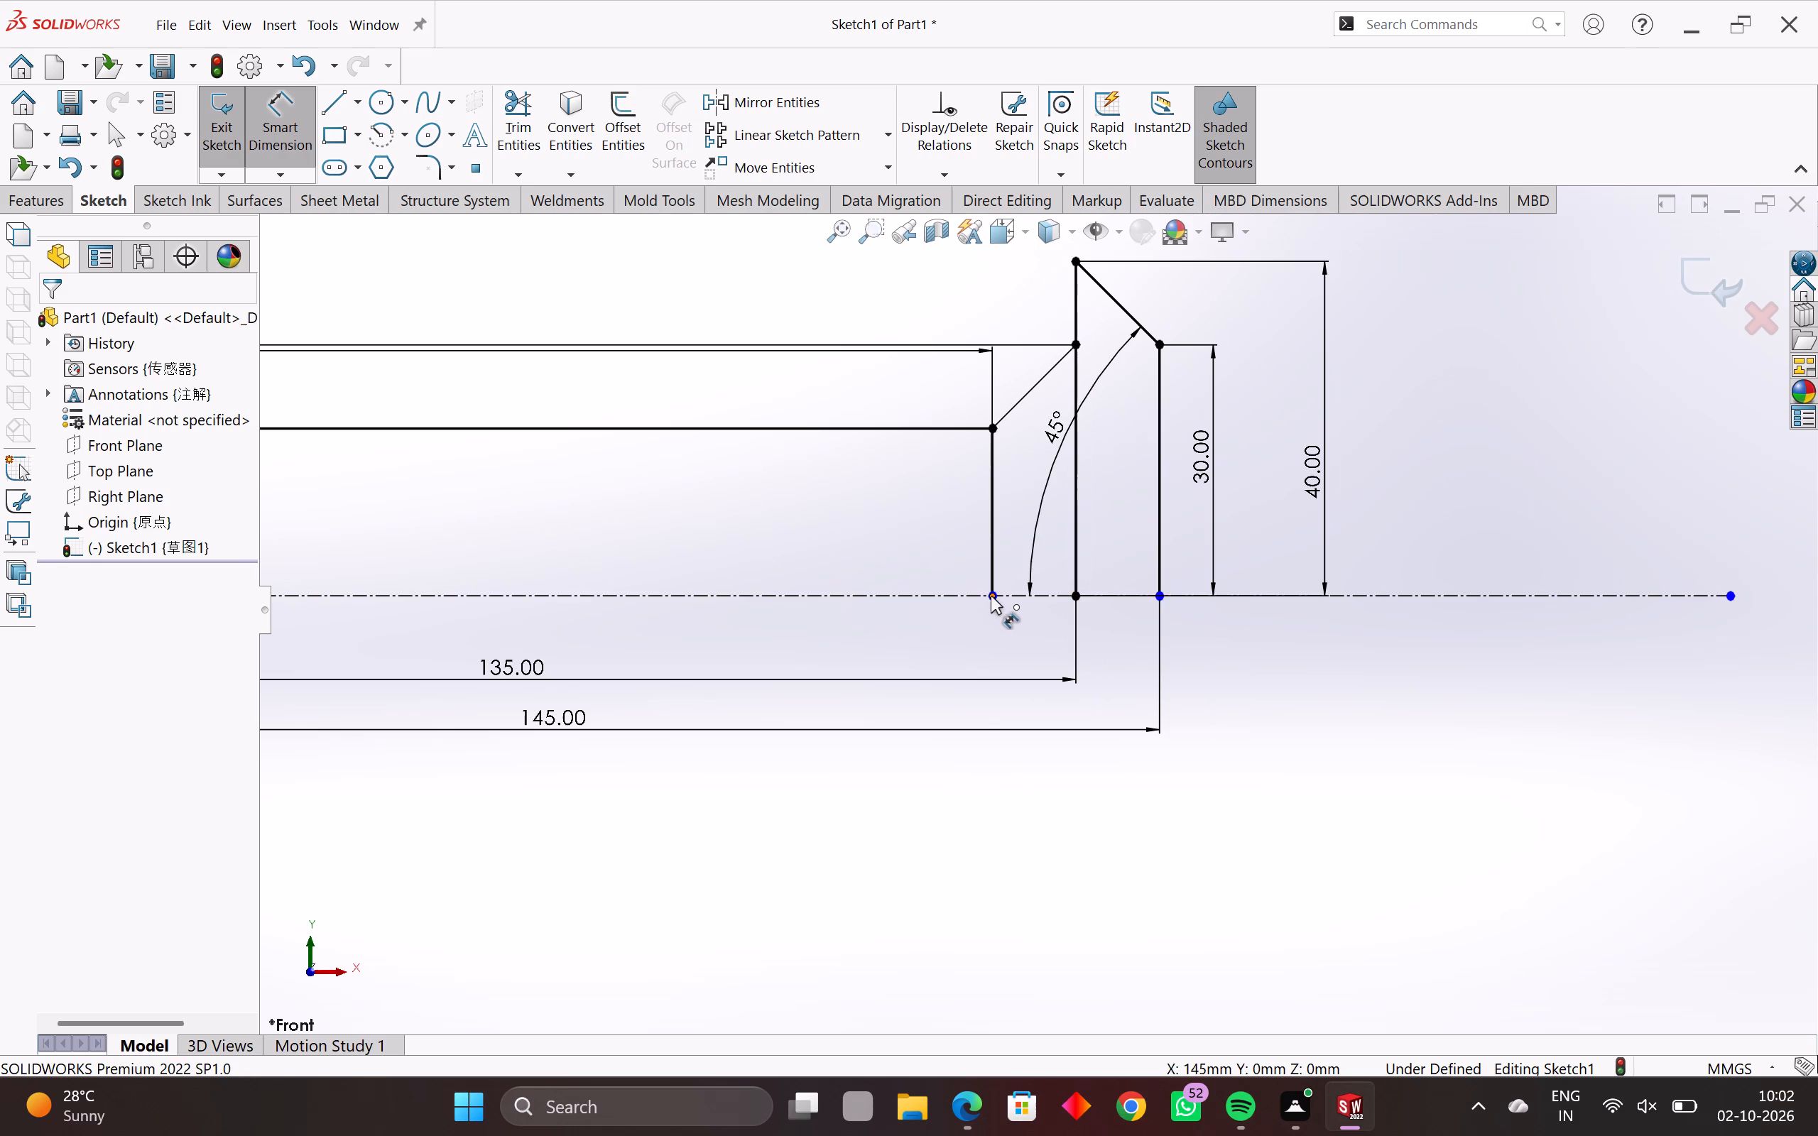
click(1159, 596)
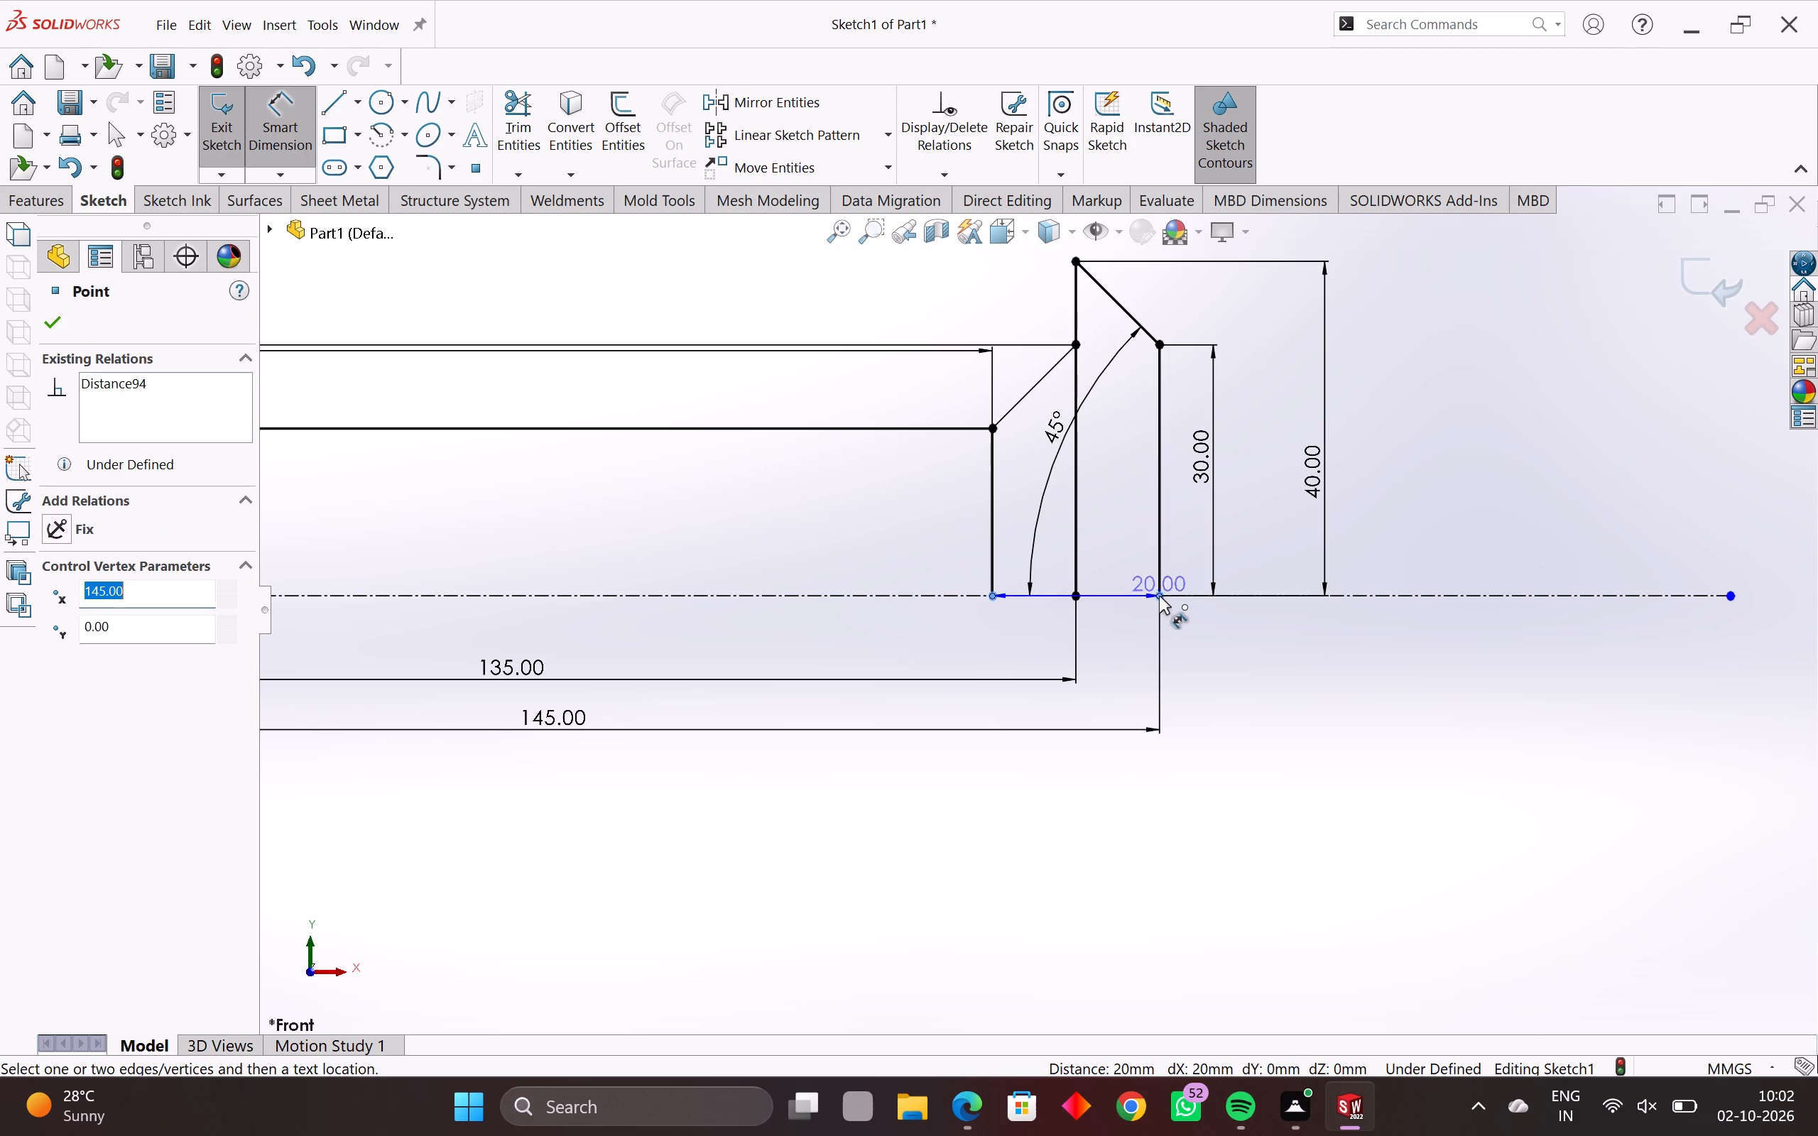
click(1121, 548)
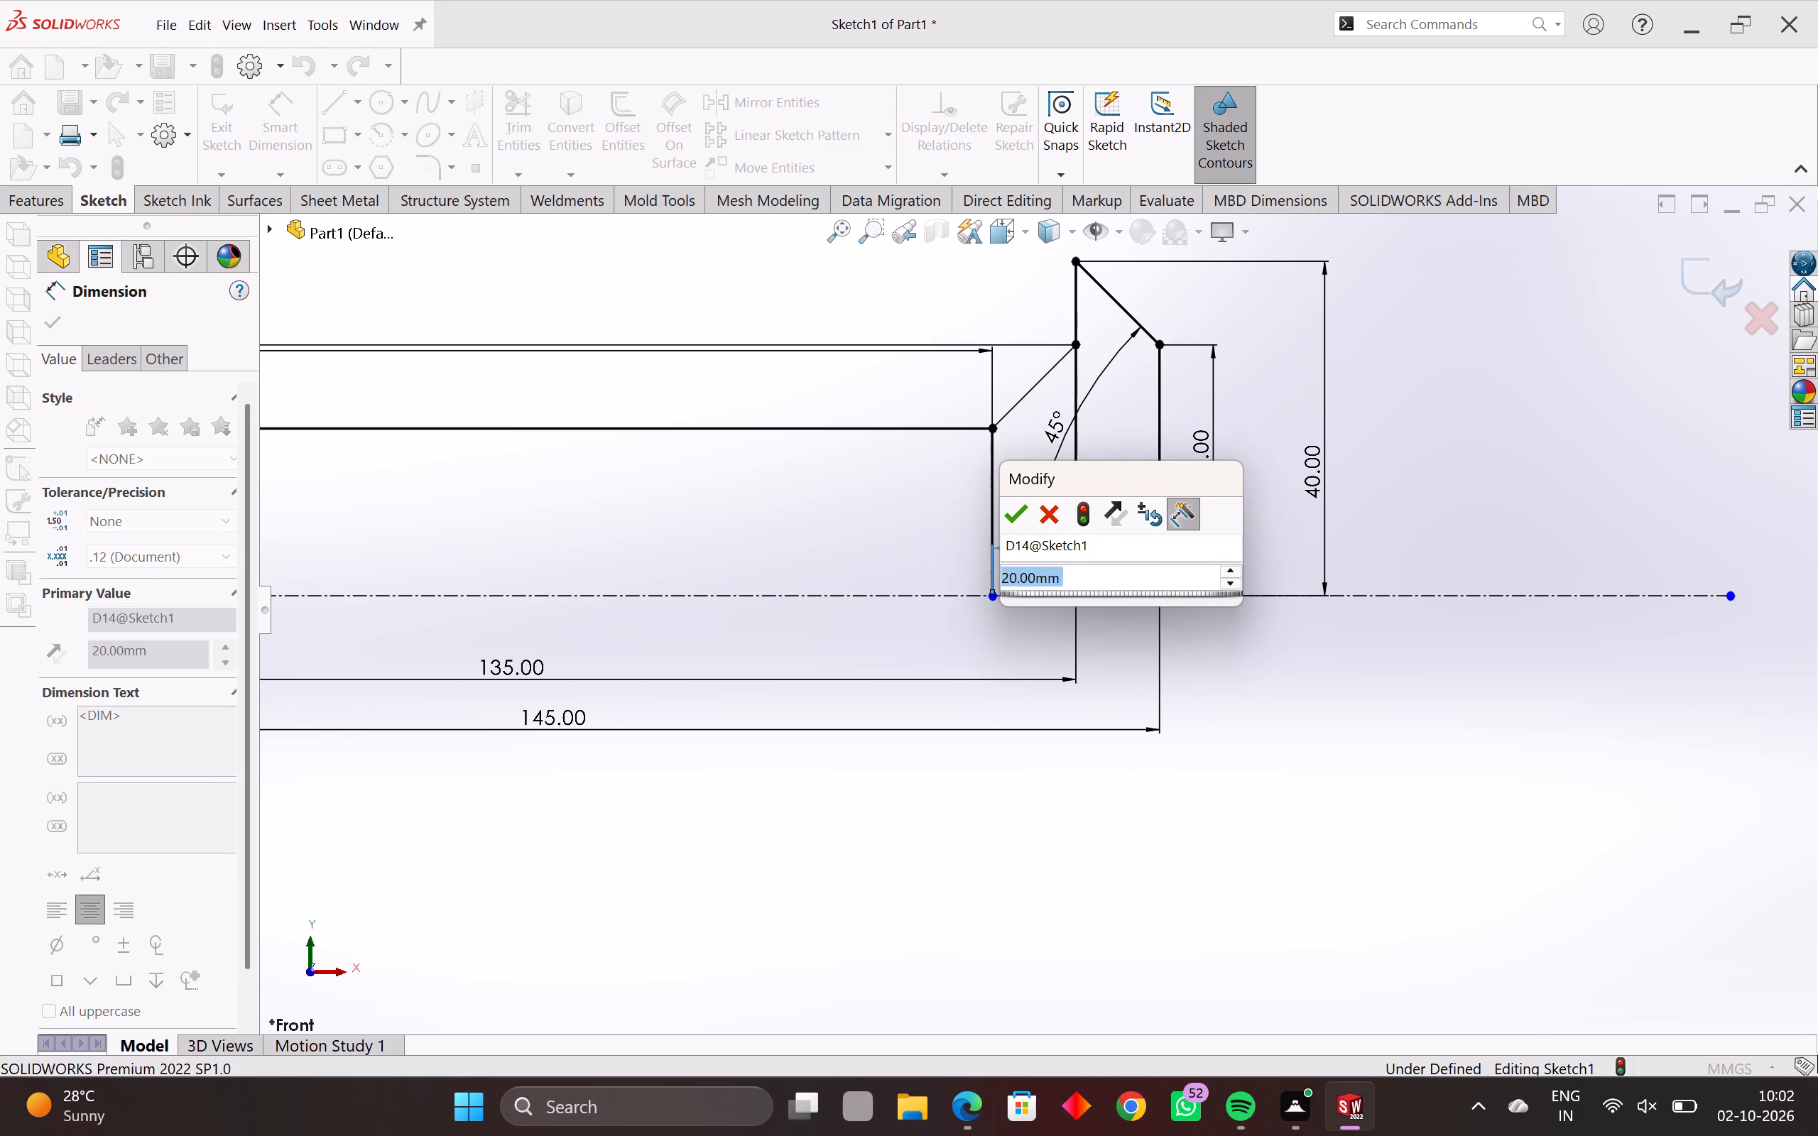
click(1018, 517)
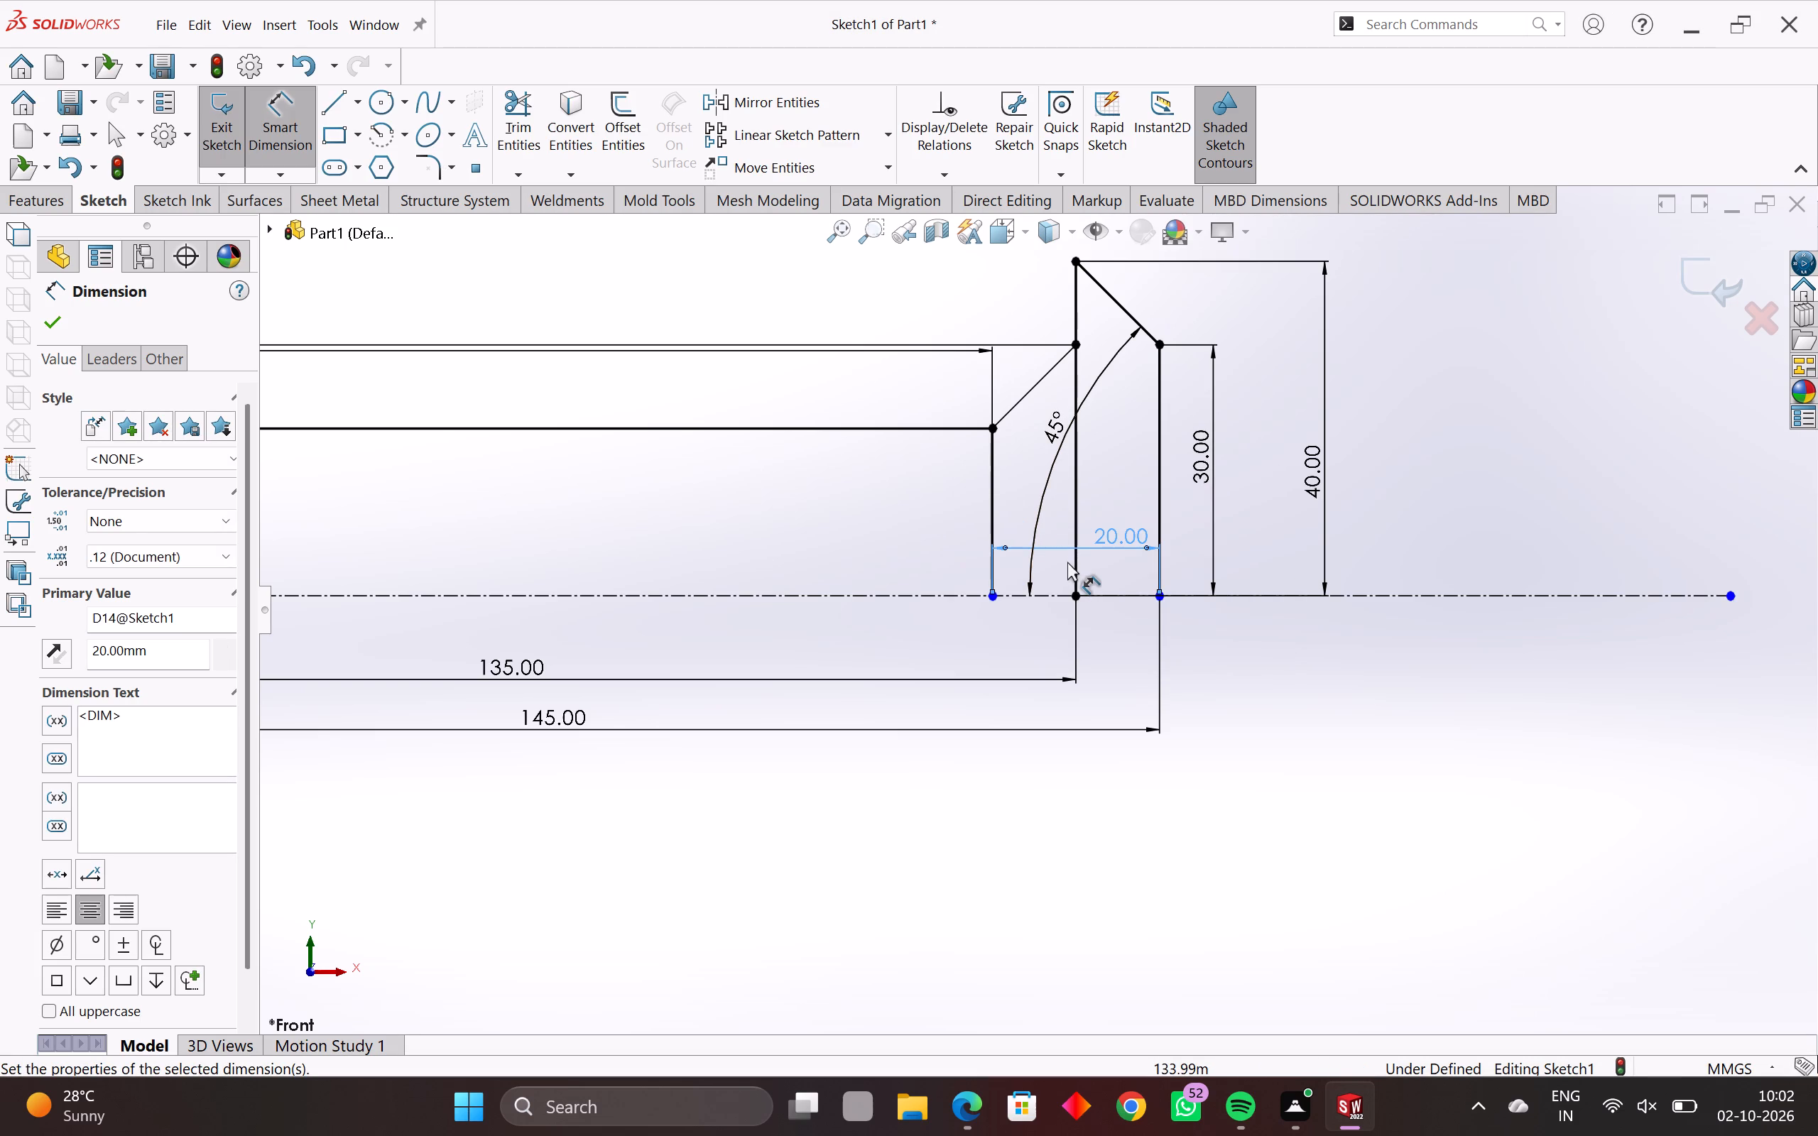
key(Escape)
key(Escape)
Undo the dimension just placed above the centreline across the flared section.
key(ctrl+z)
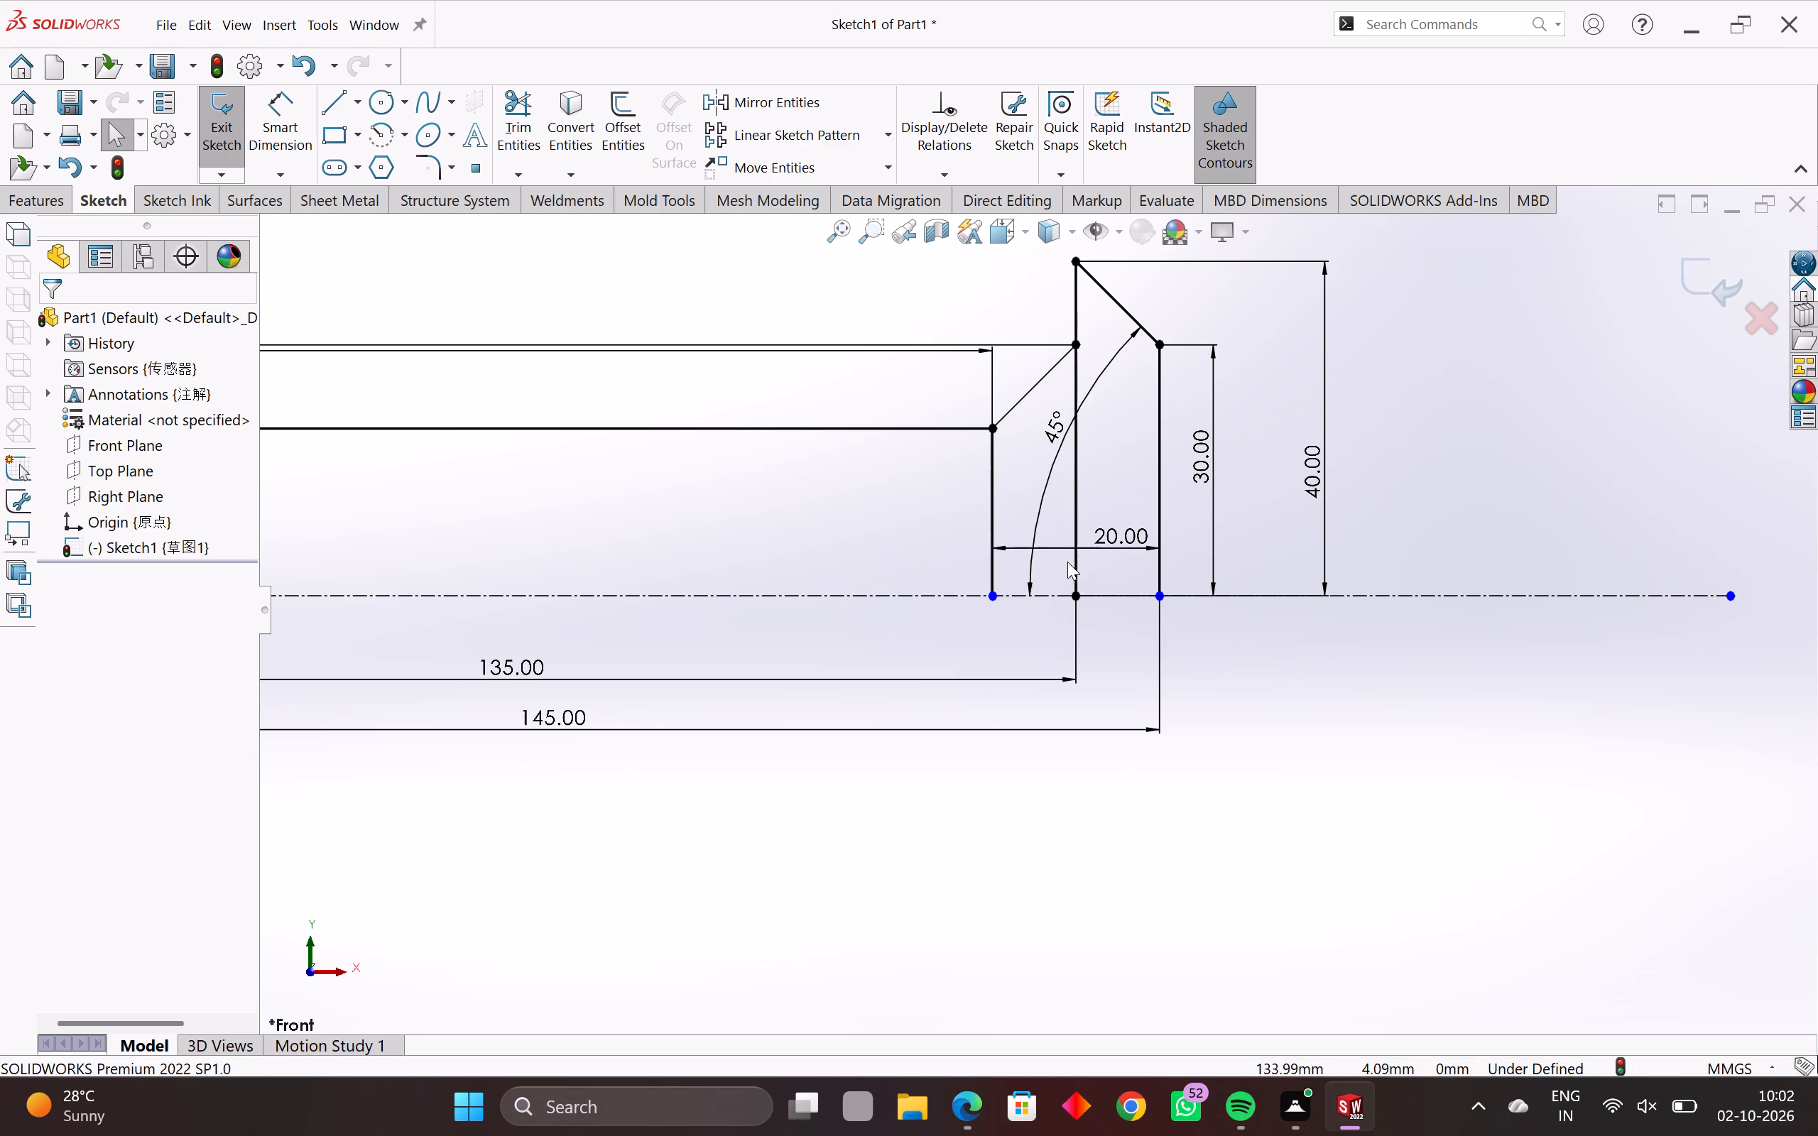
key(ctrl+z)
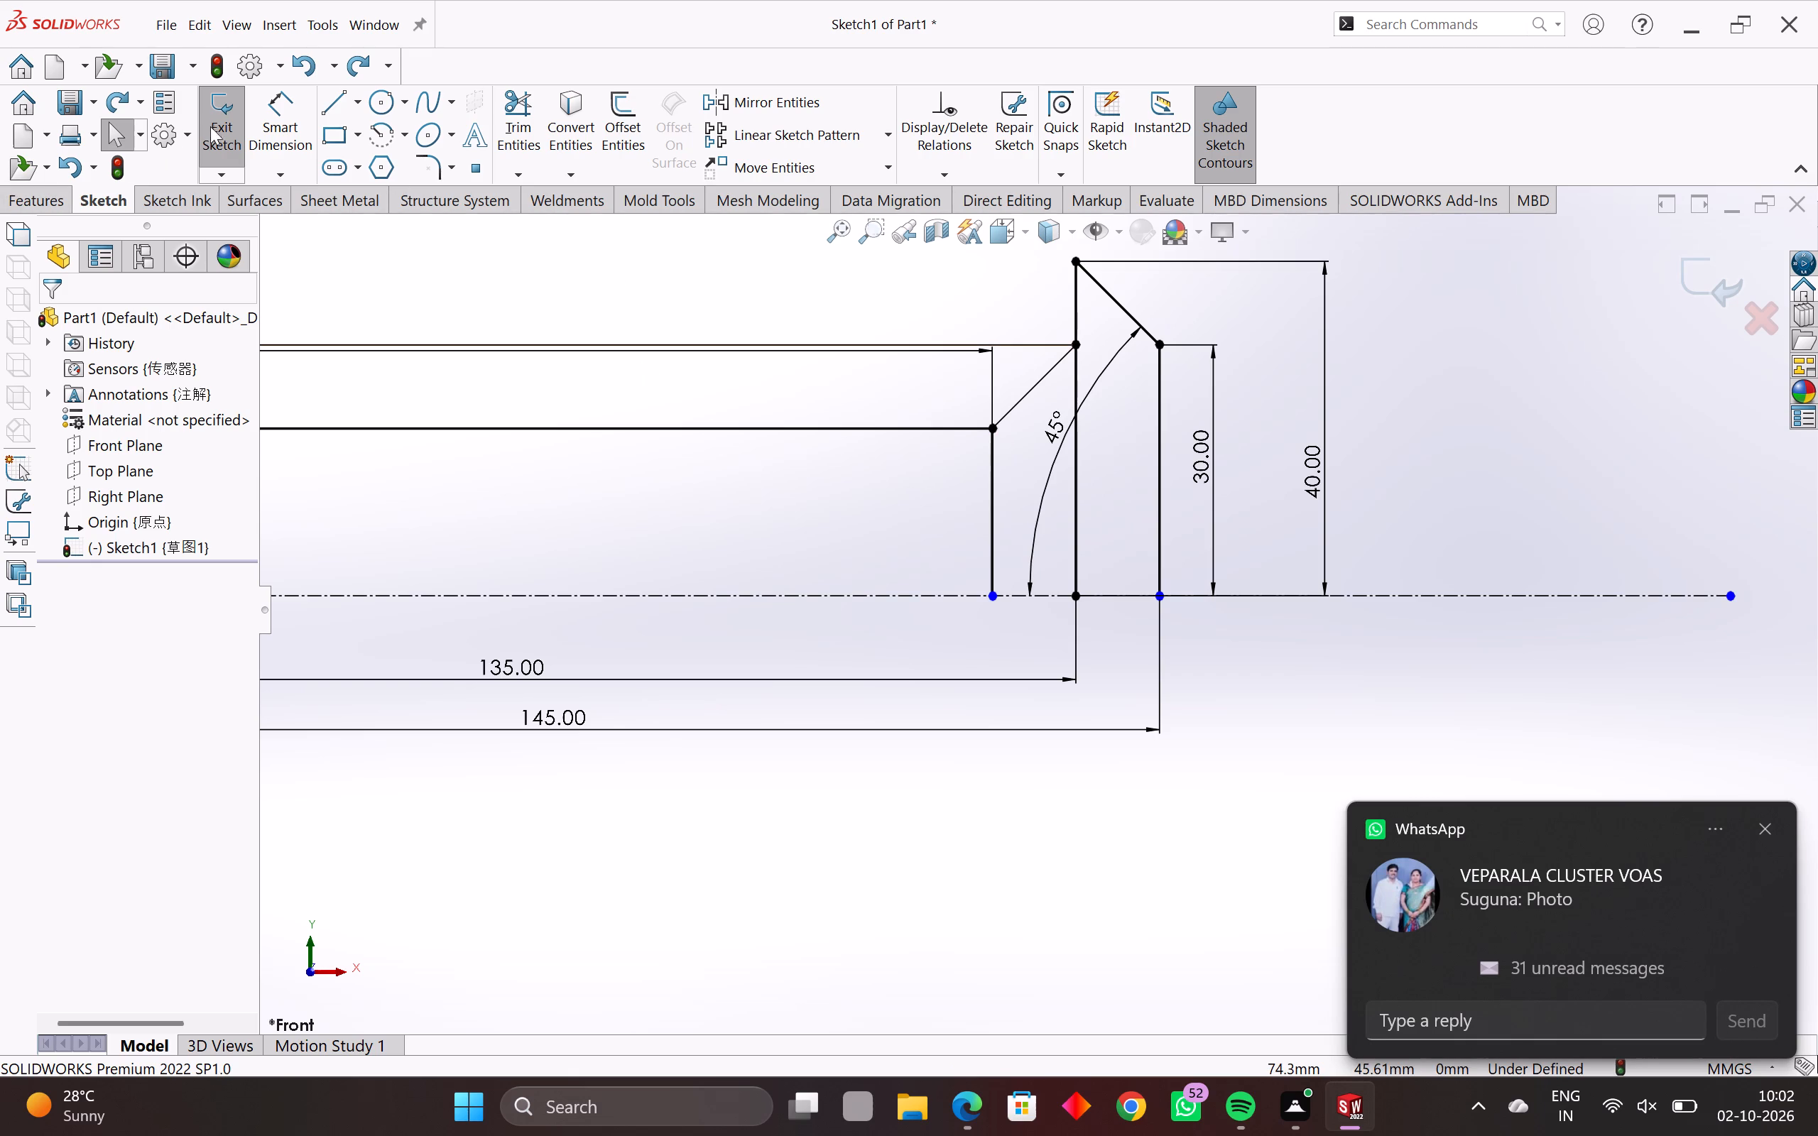
Dimension the distance between the centreline endpoints of the flared section's first and middle vertical lines, placing it just below the centreline.
click(280, 102)
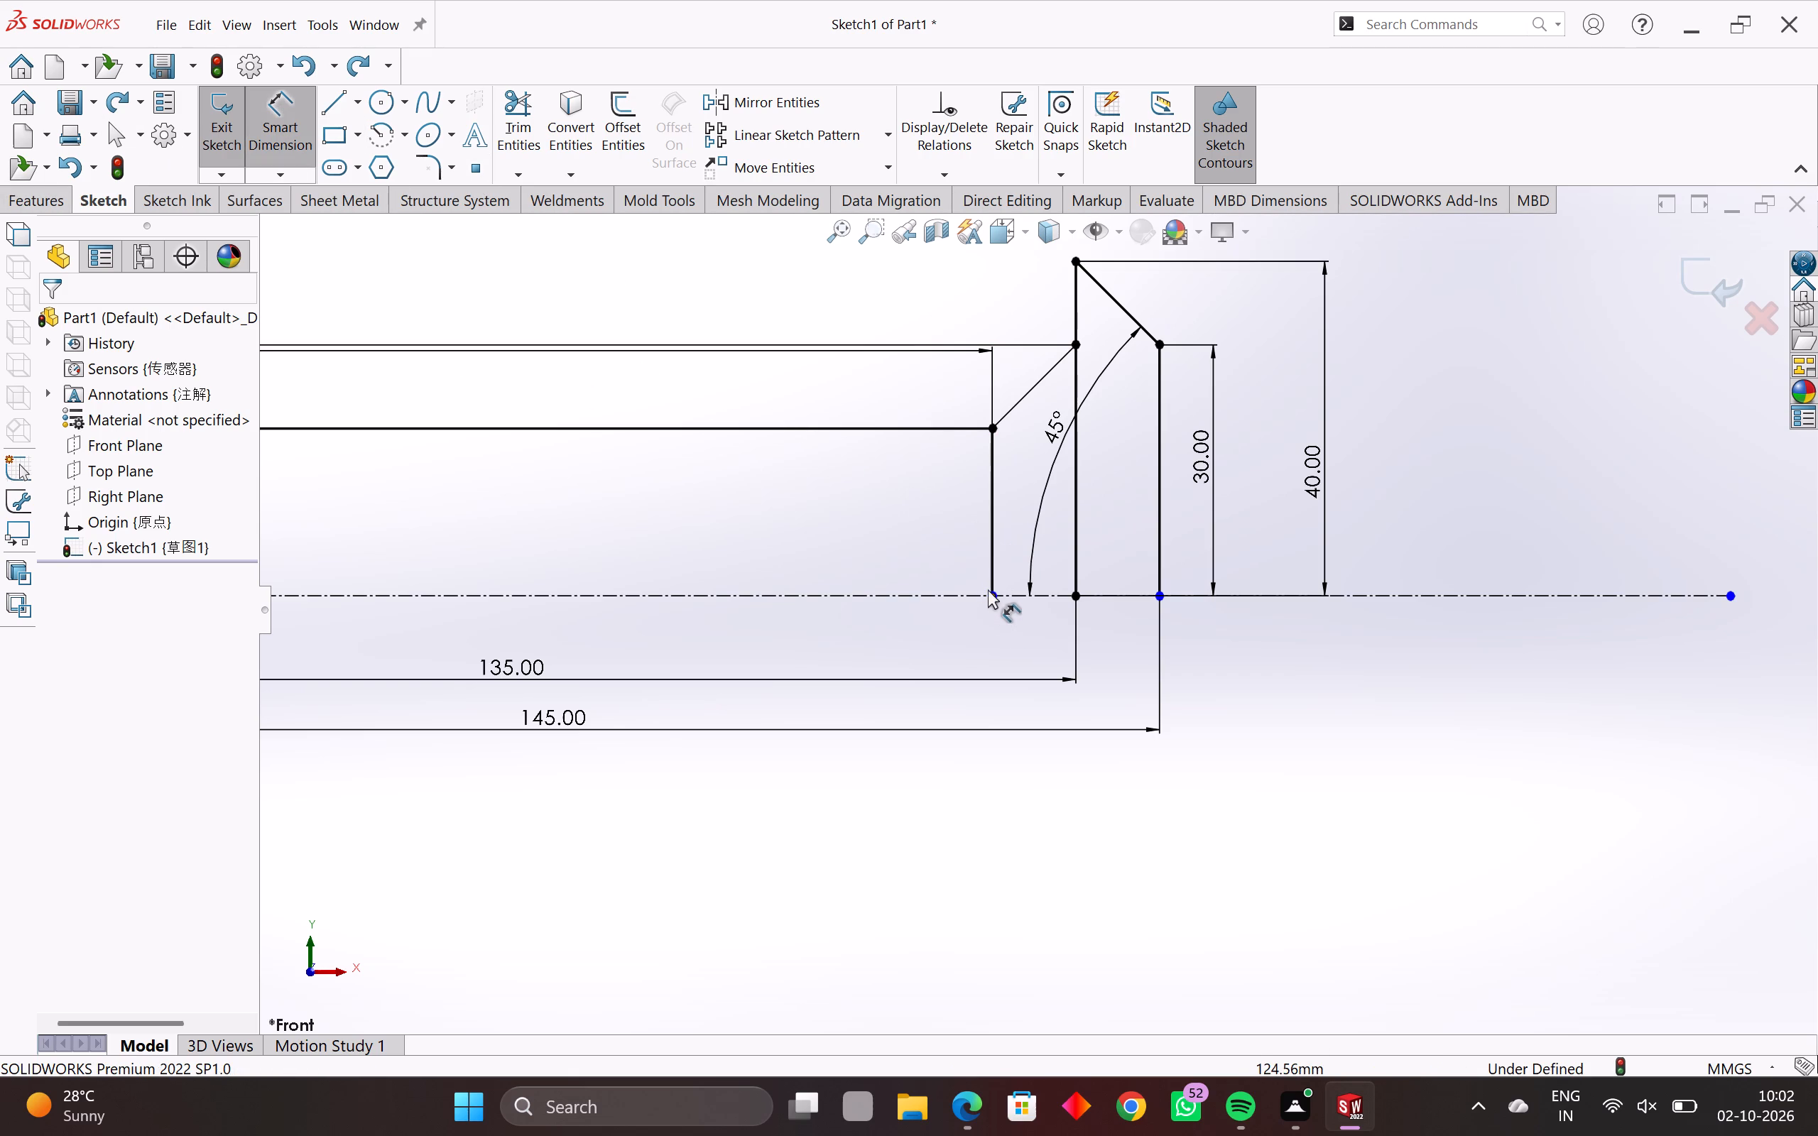
scroll(992, 597, down, 4)
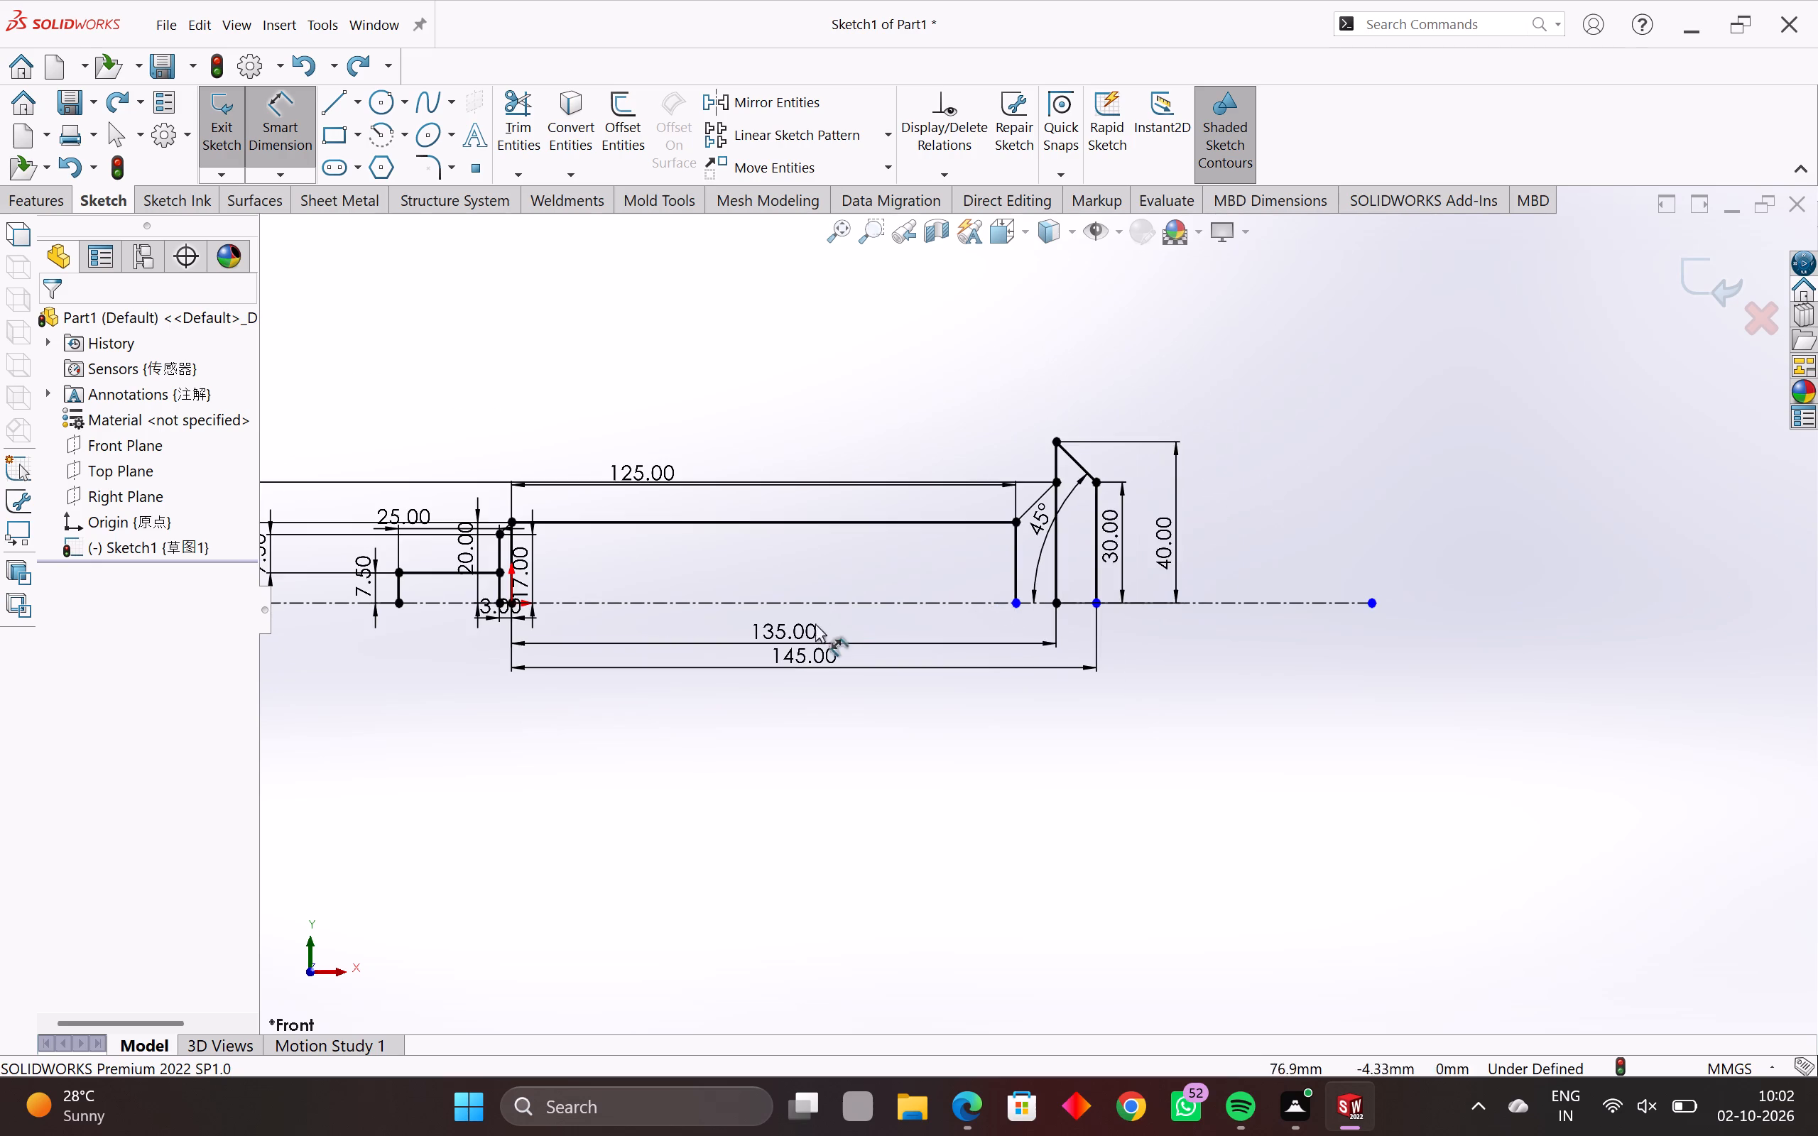
scroll(711, 647, up, 4)
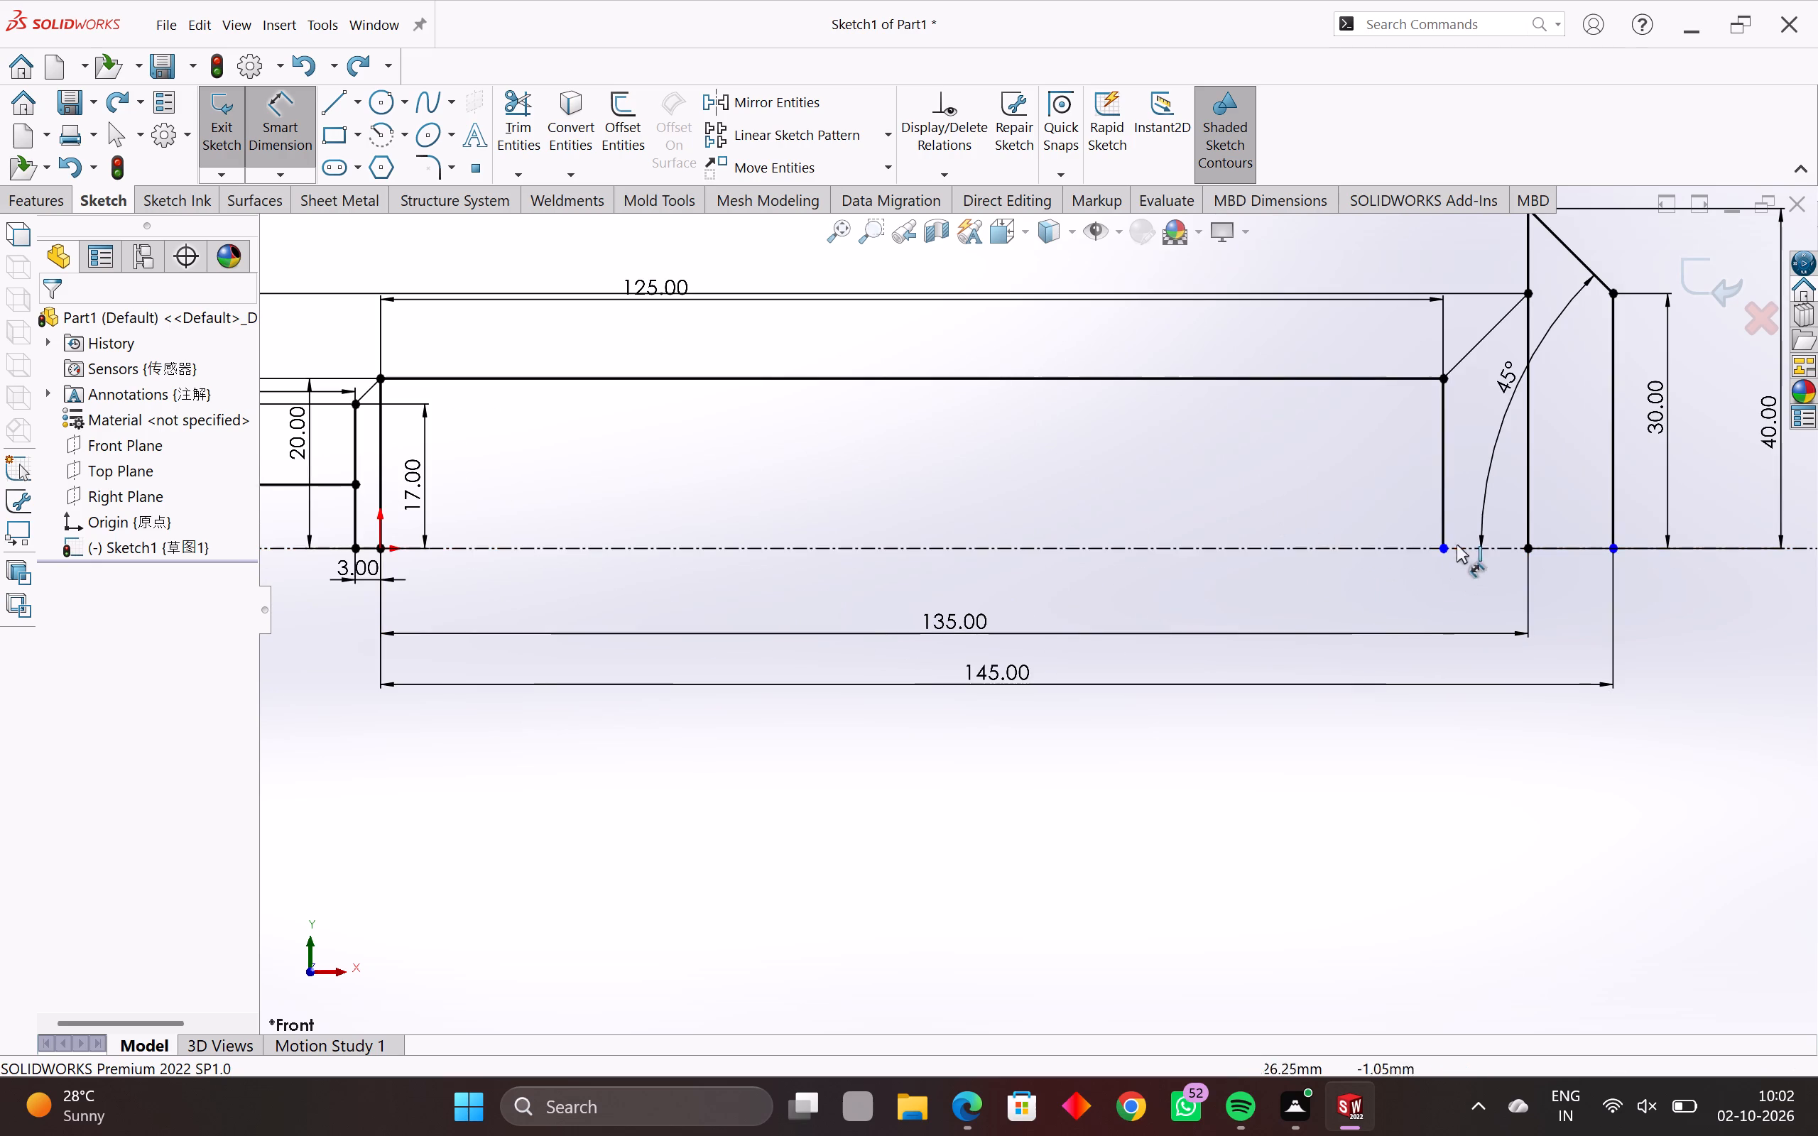
click(1442, 548)
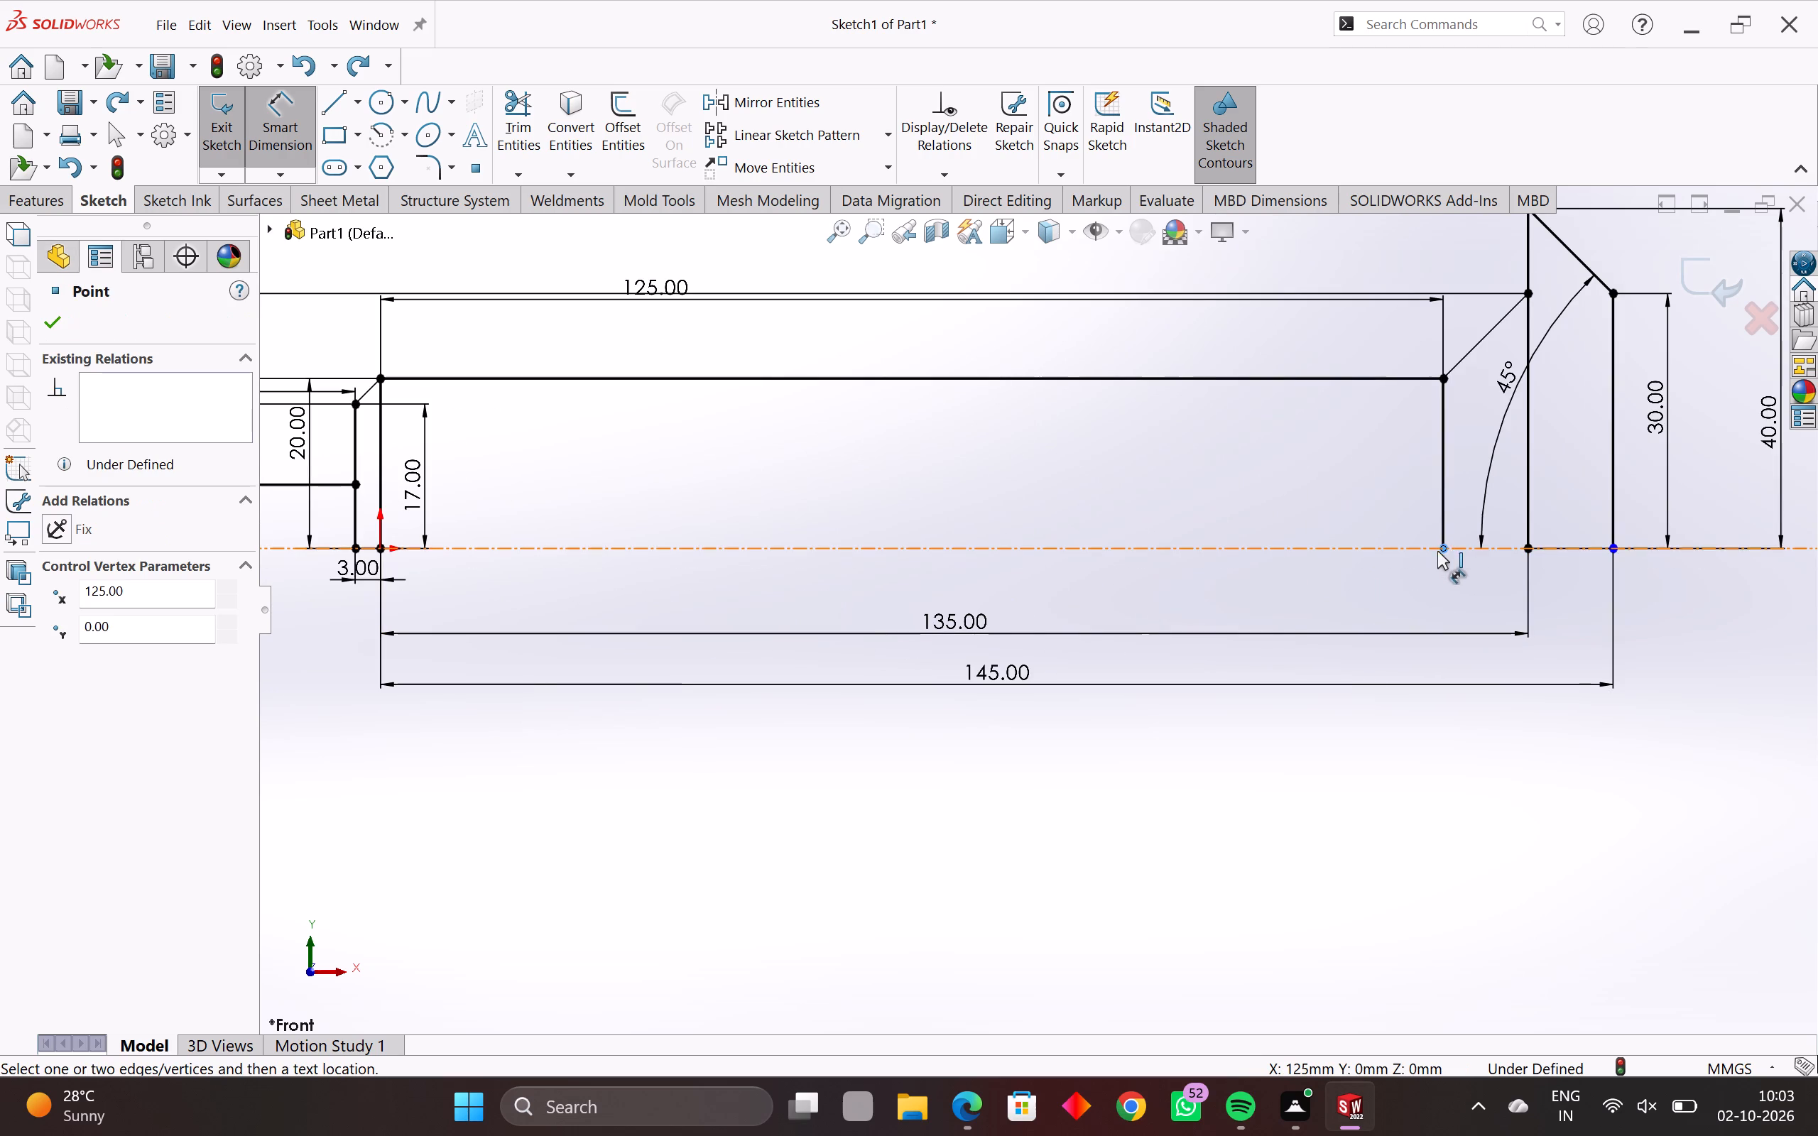
click(1525, 547)
click(1487, 589)
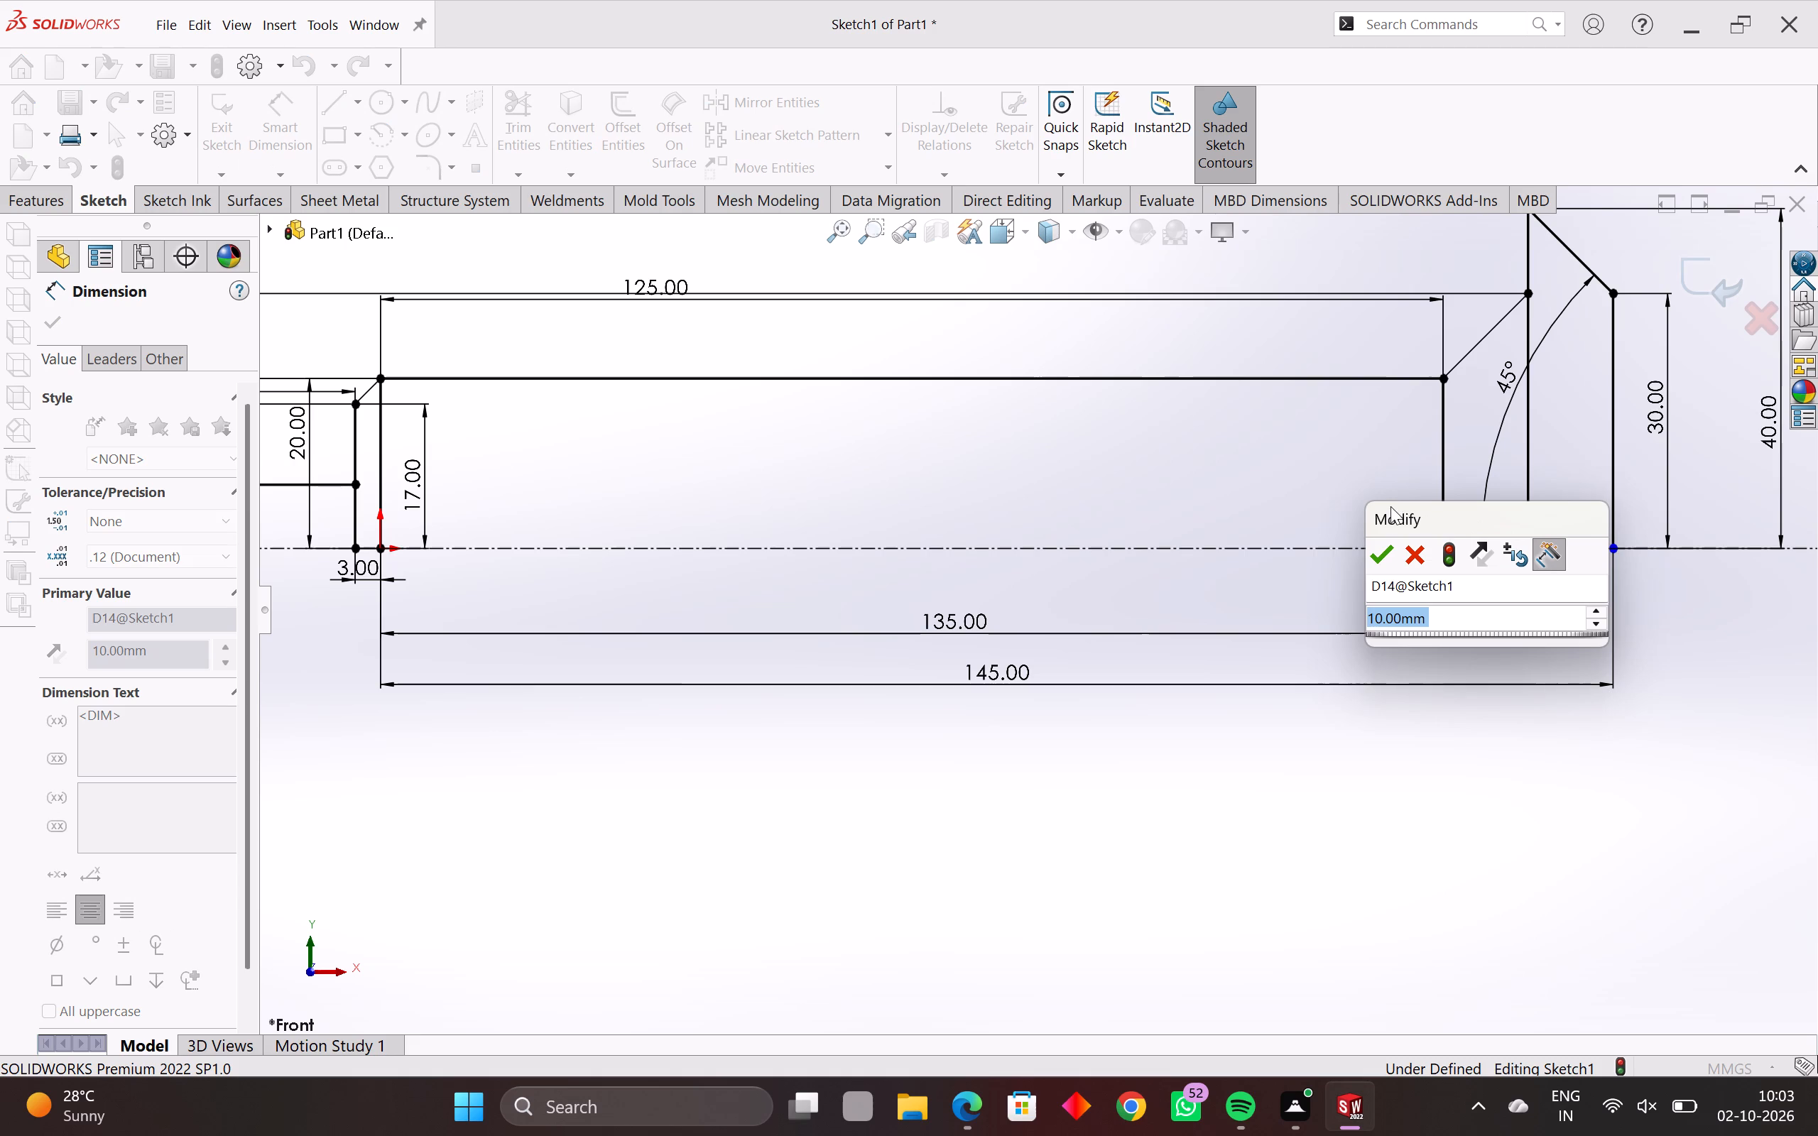
click(1376, 552)
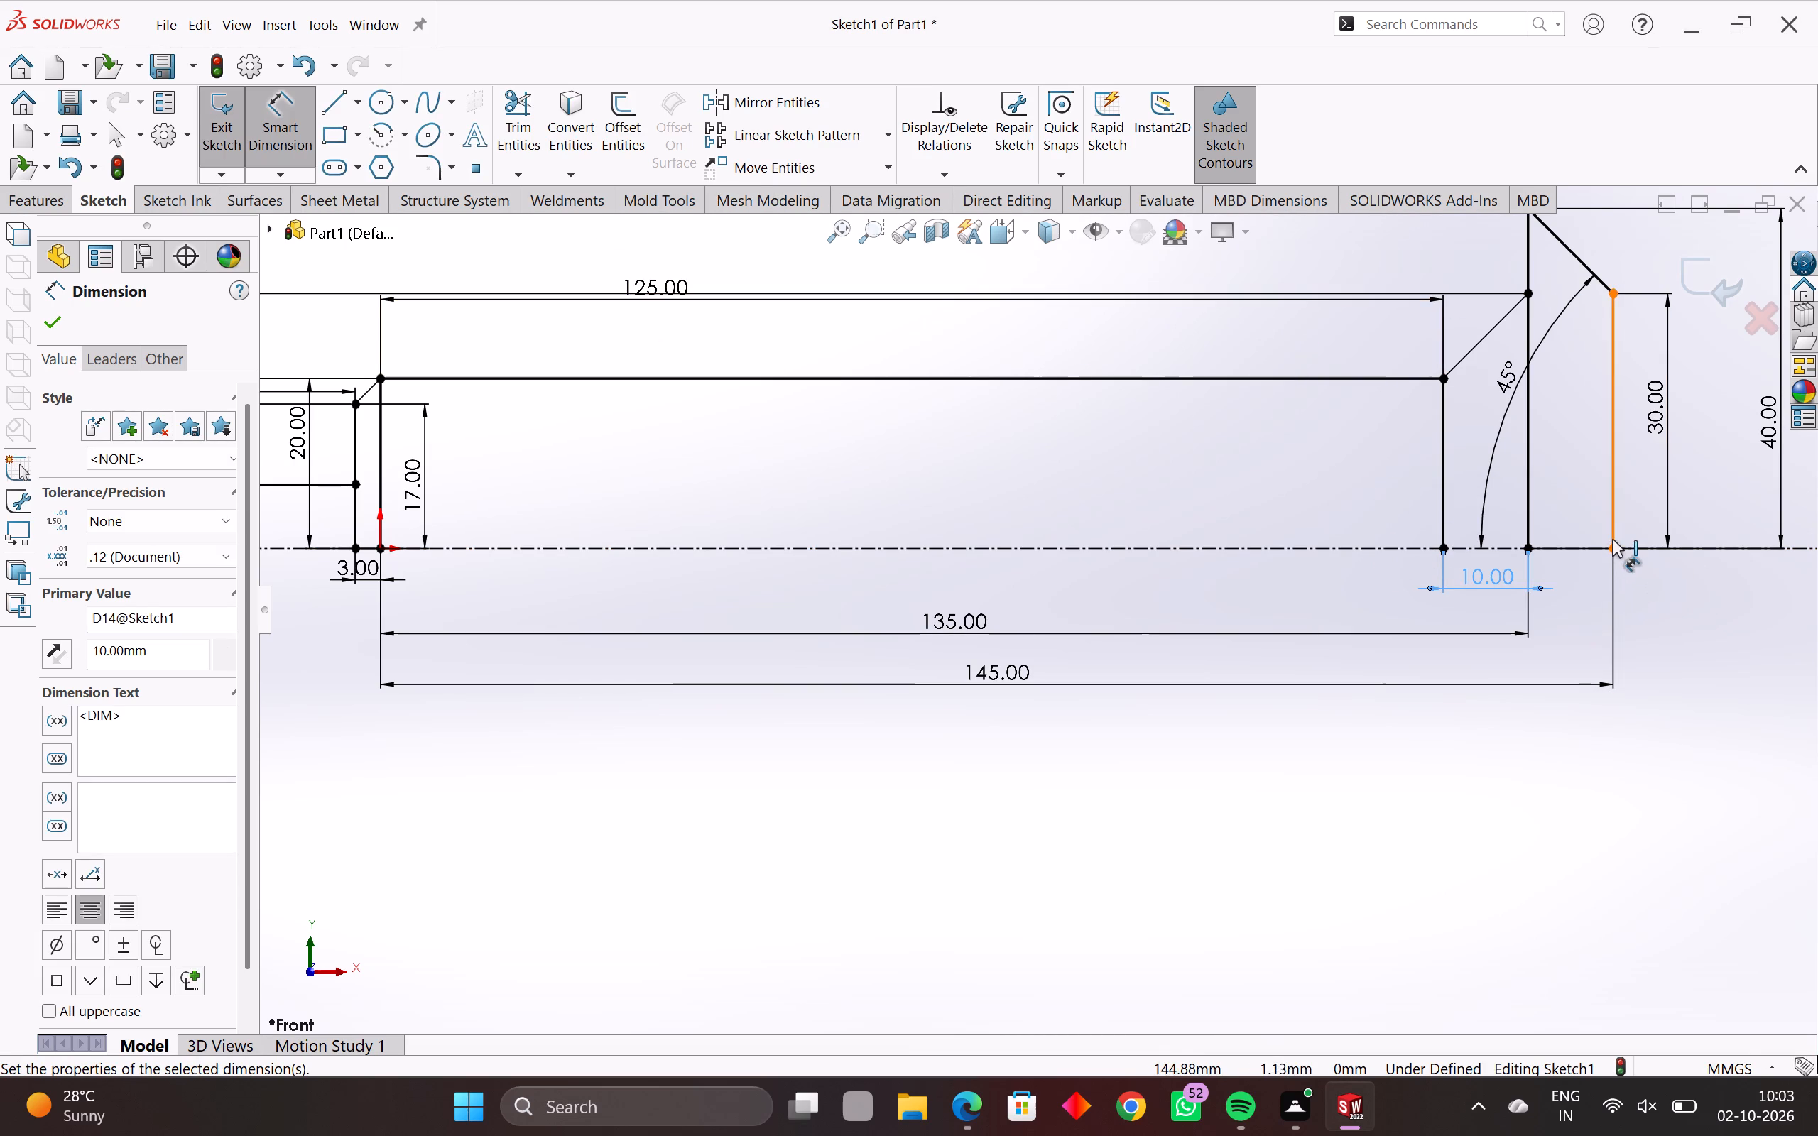
Dimension the distance between the centreline endpoints of the flared section's middle and last vertical lines, placing it level with the neighbouring dimension below the centreline.
scroll(1601, 550, up, 2)
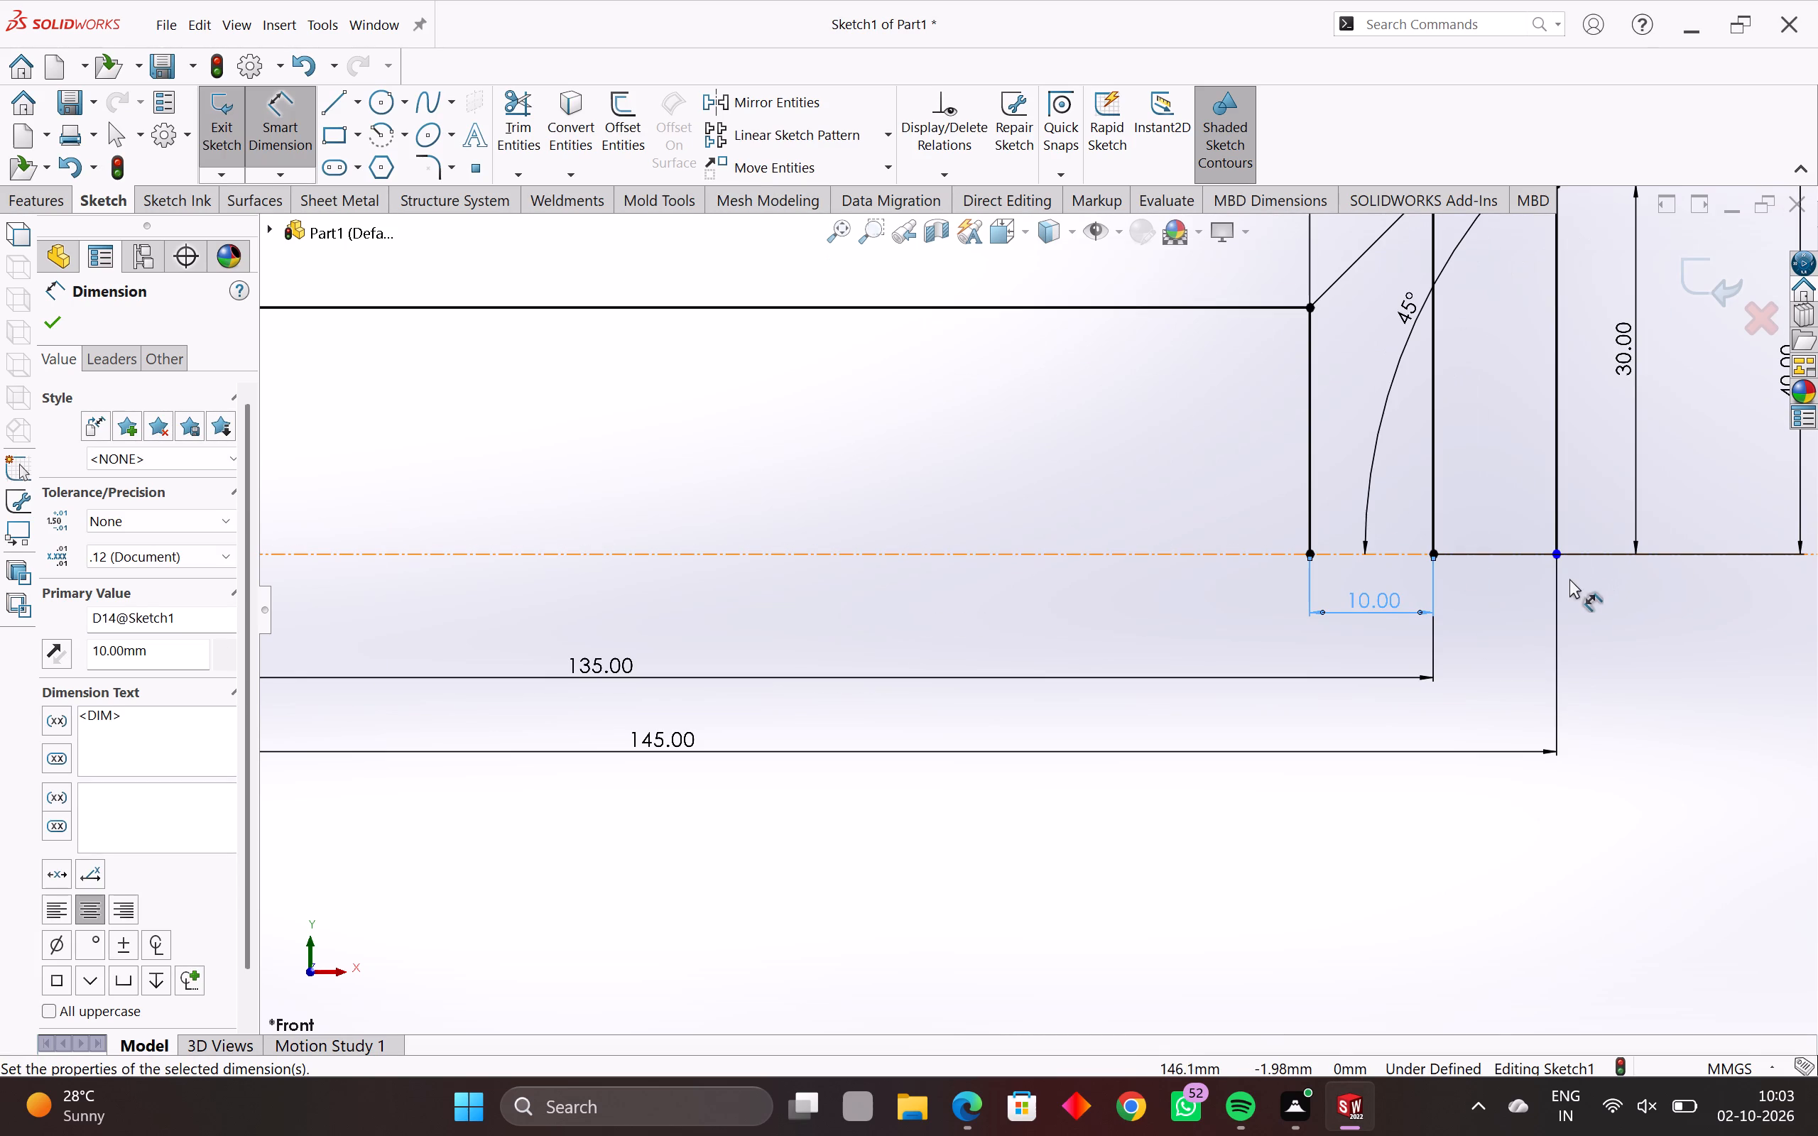
scroll(1563, 574, up, 2)
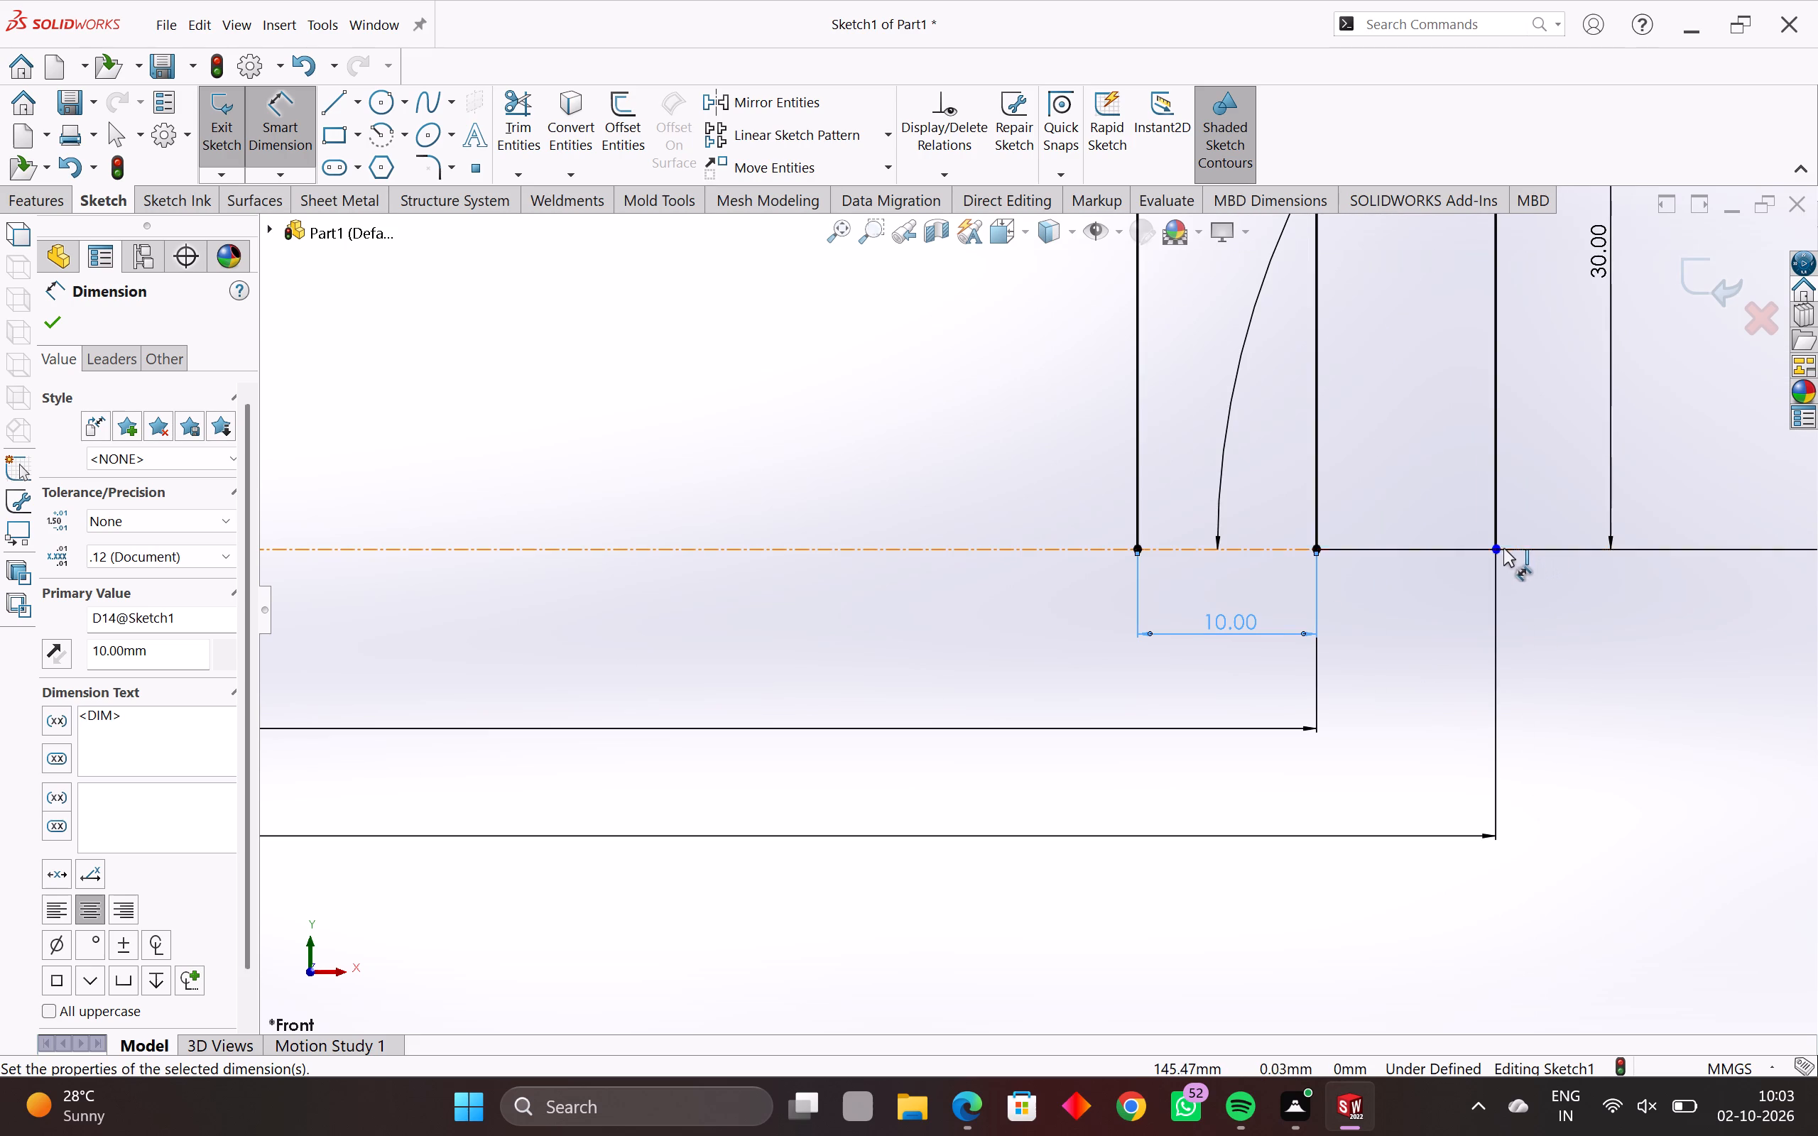
click(1498, 545)
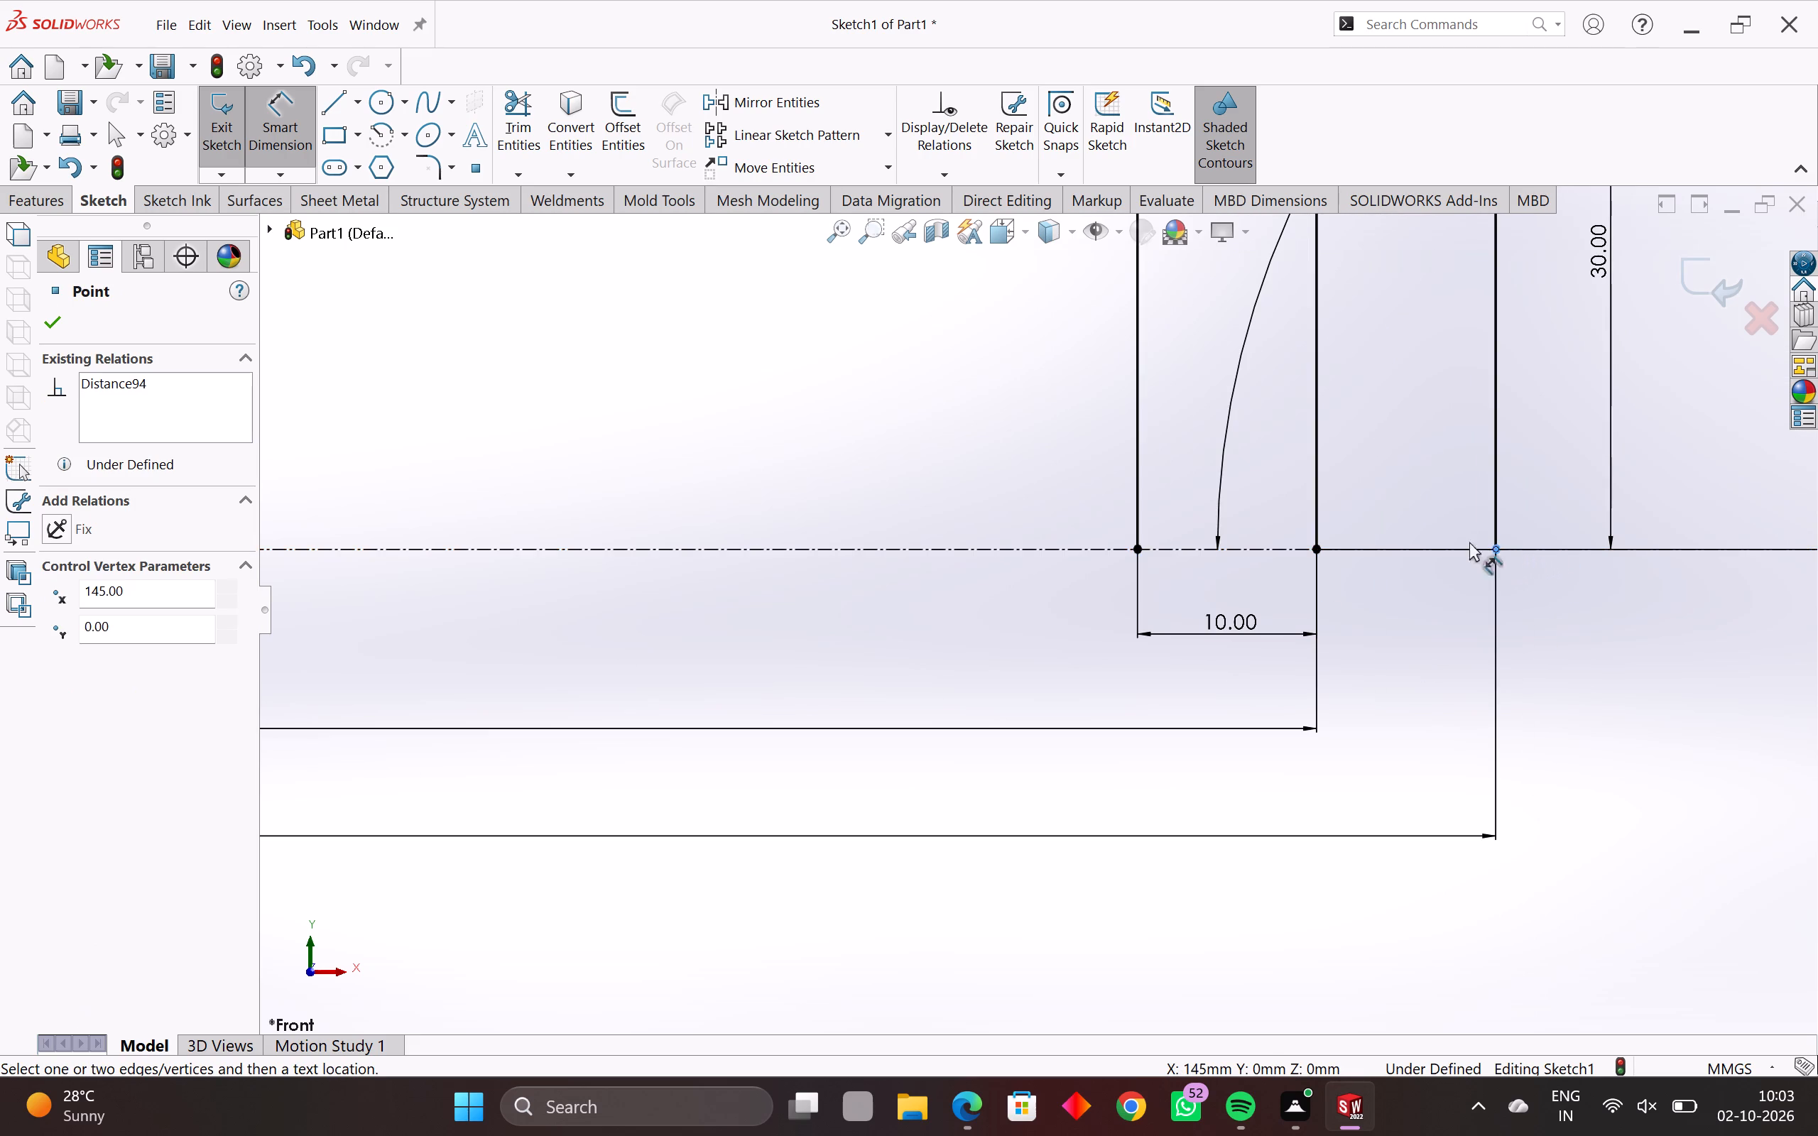
click(1318, 550)
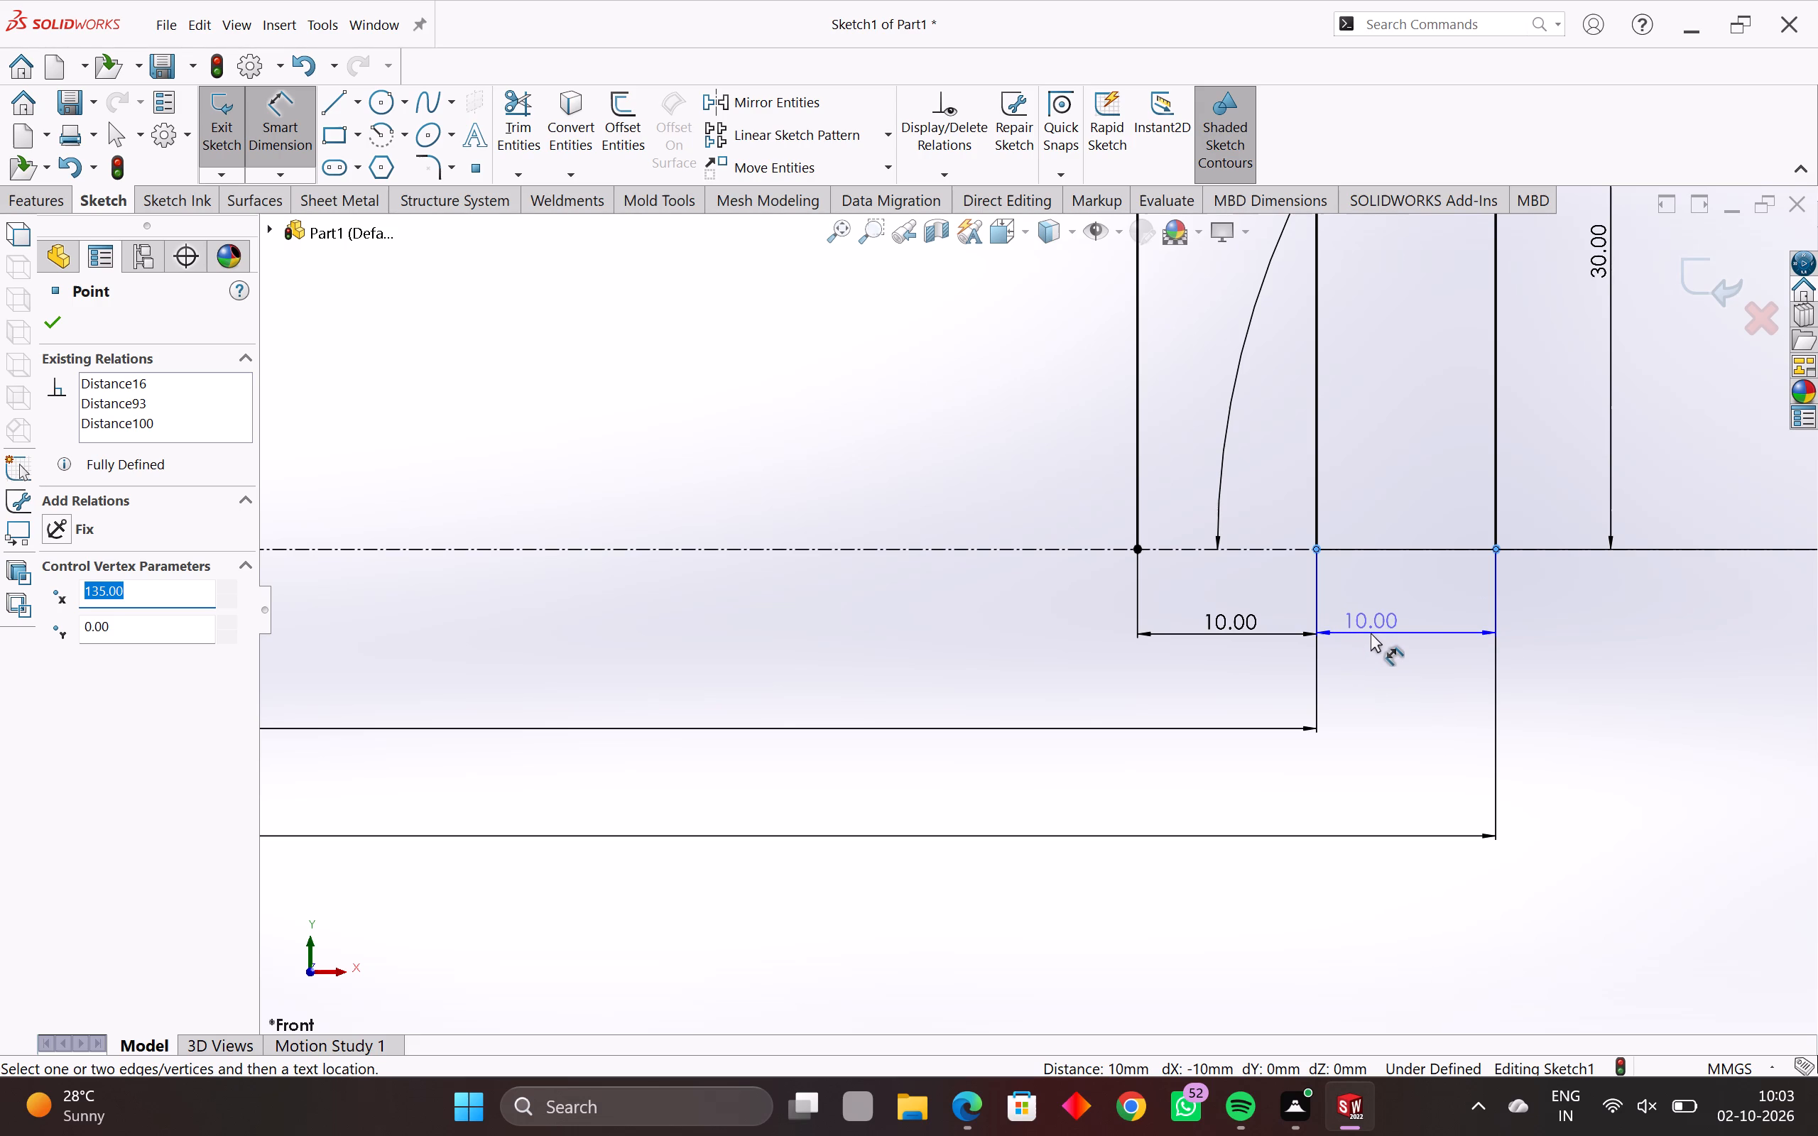
click(1371, 633)
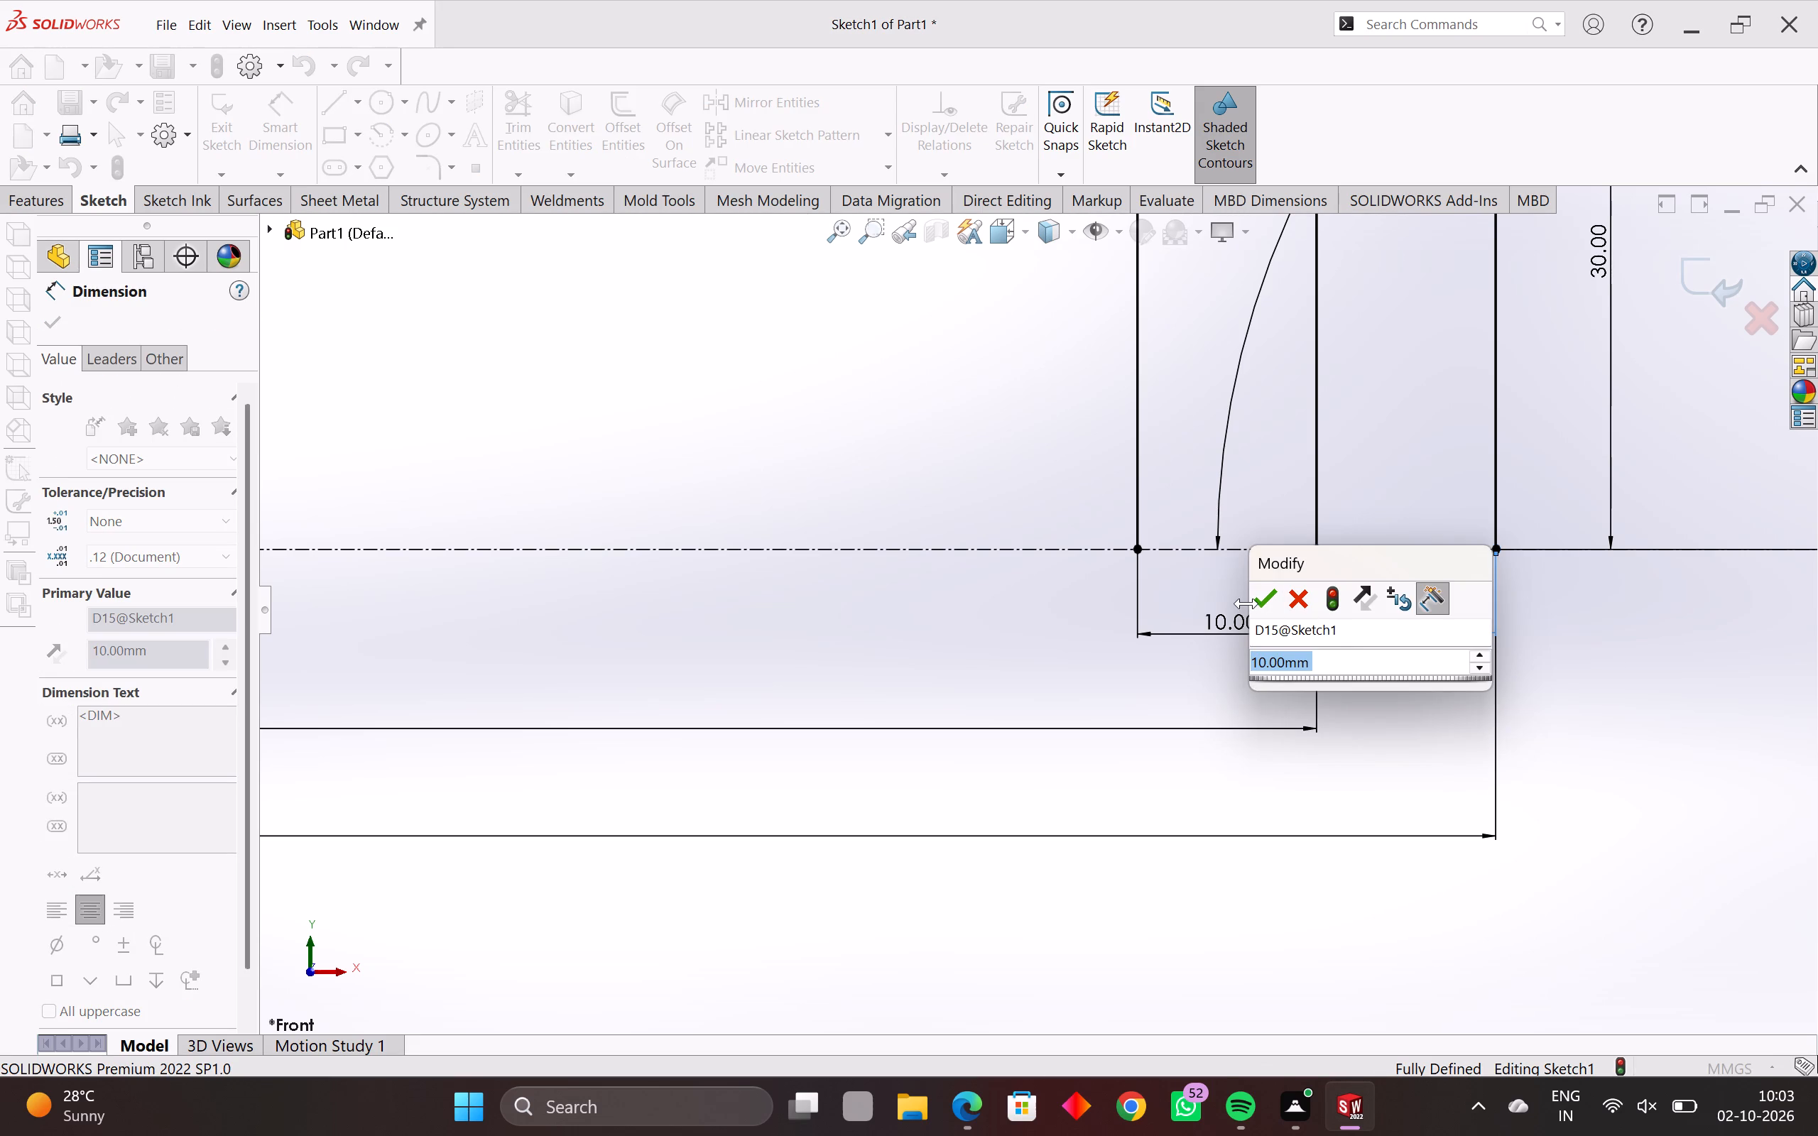
click(1267, 591)
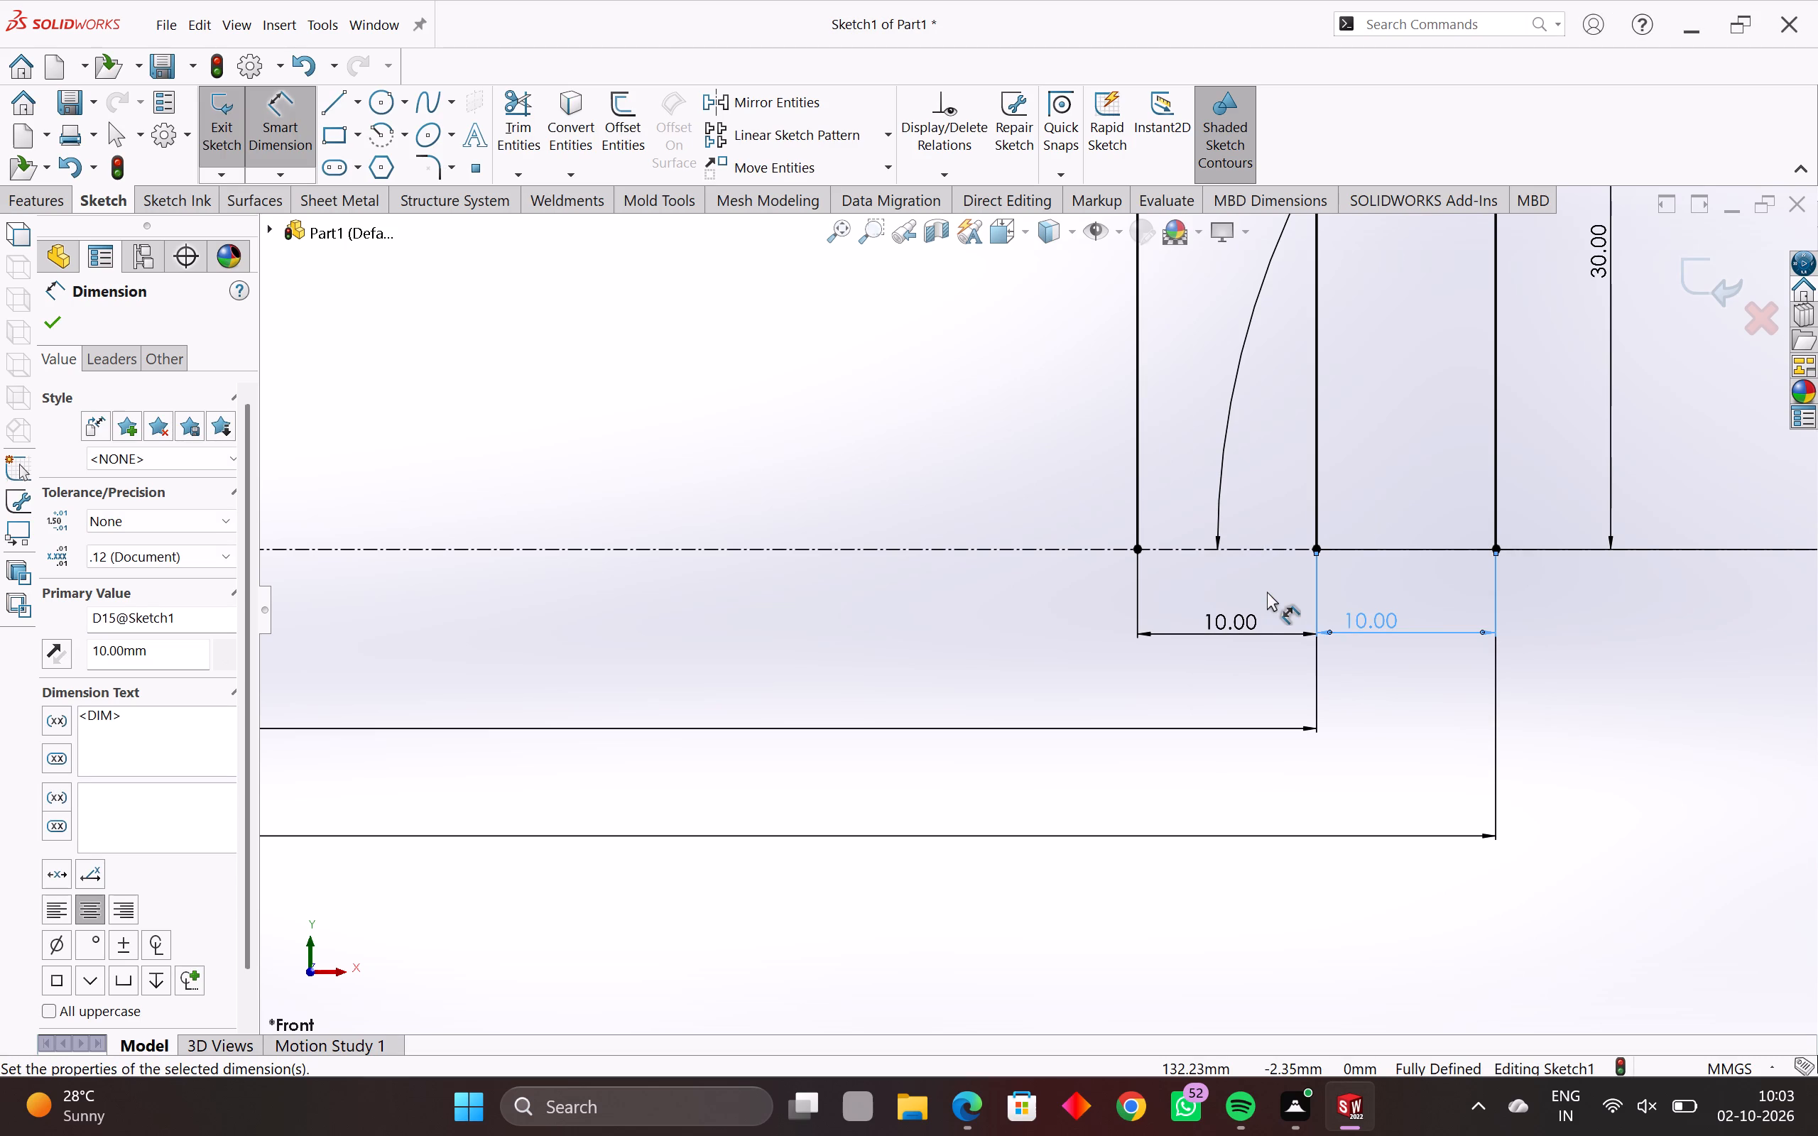
scroll(1323, 618, down, 3)
scroll(1314, 614, up, 4)
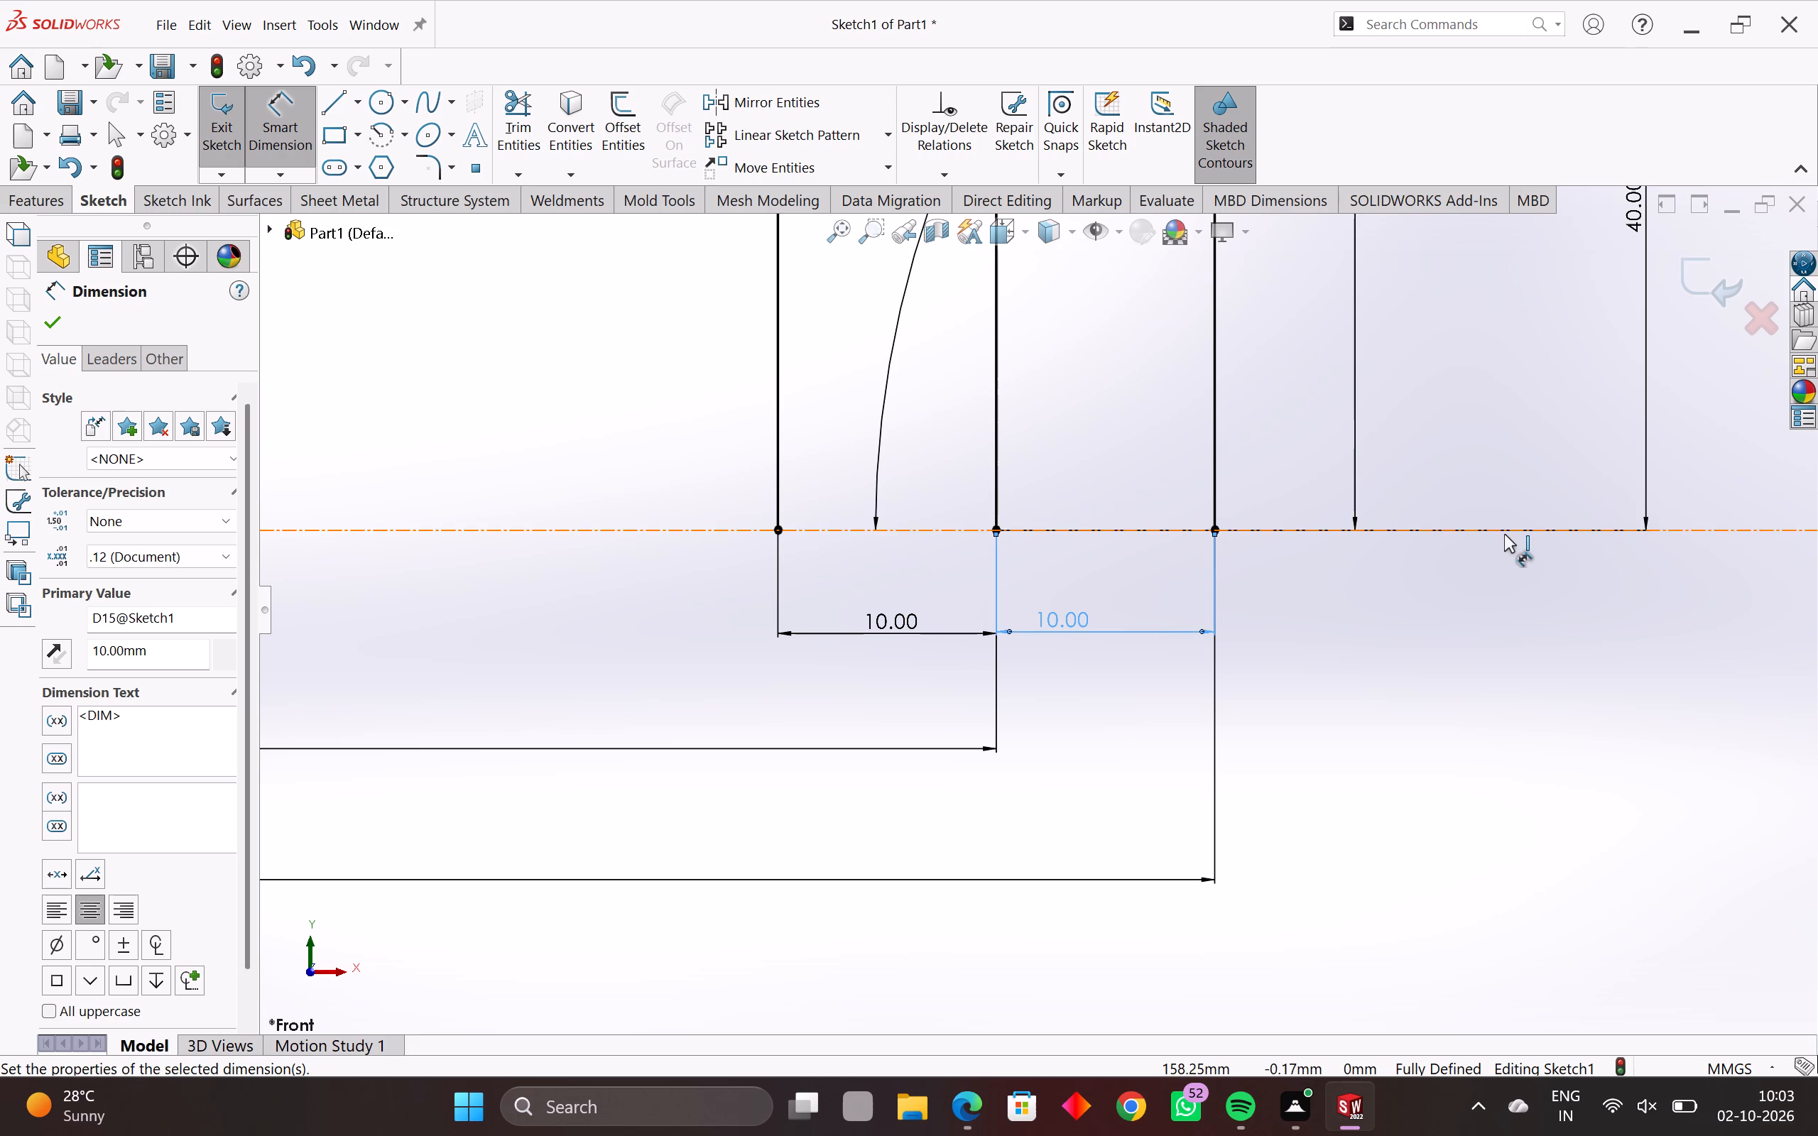
scroll(1503, 534, down, 2)
scroll(1436, 586, down, 2)
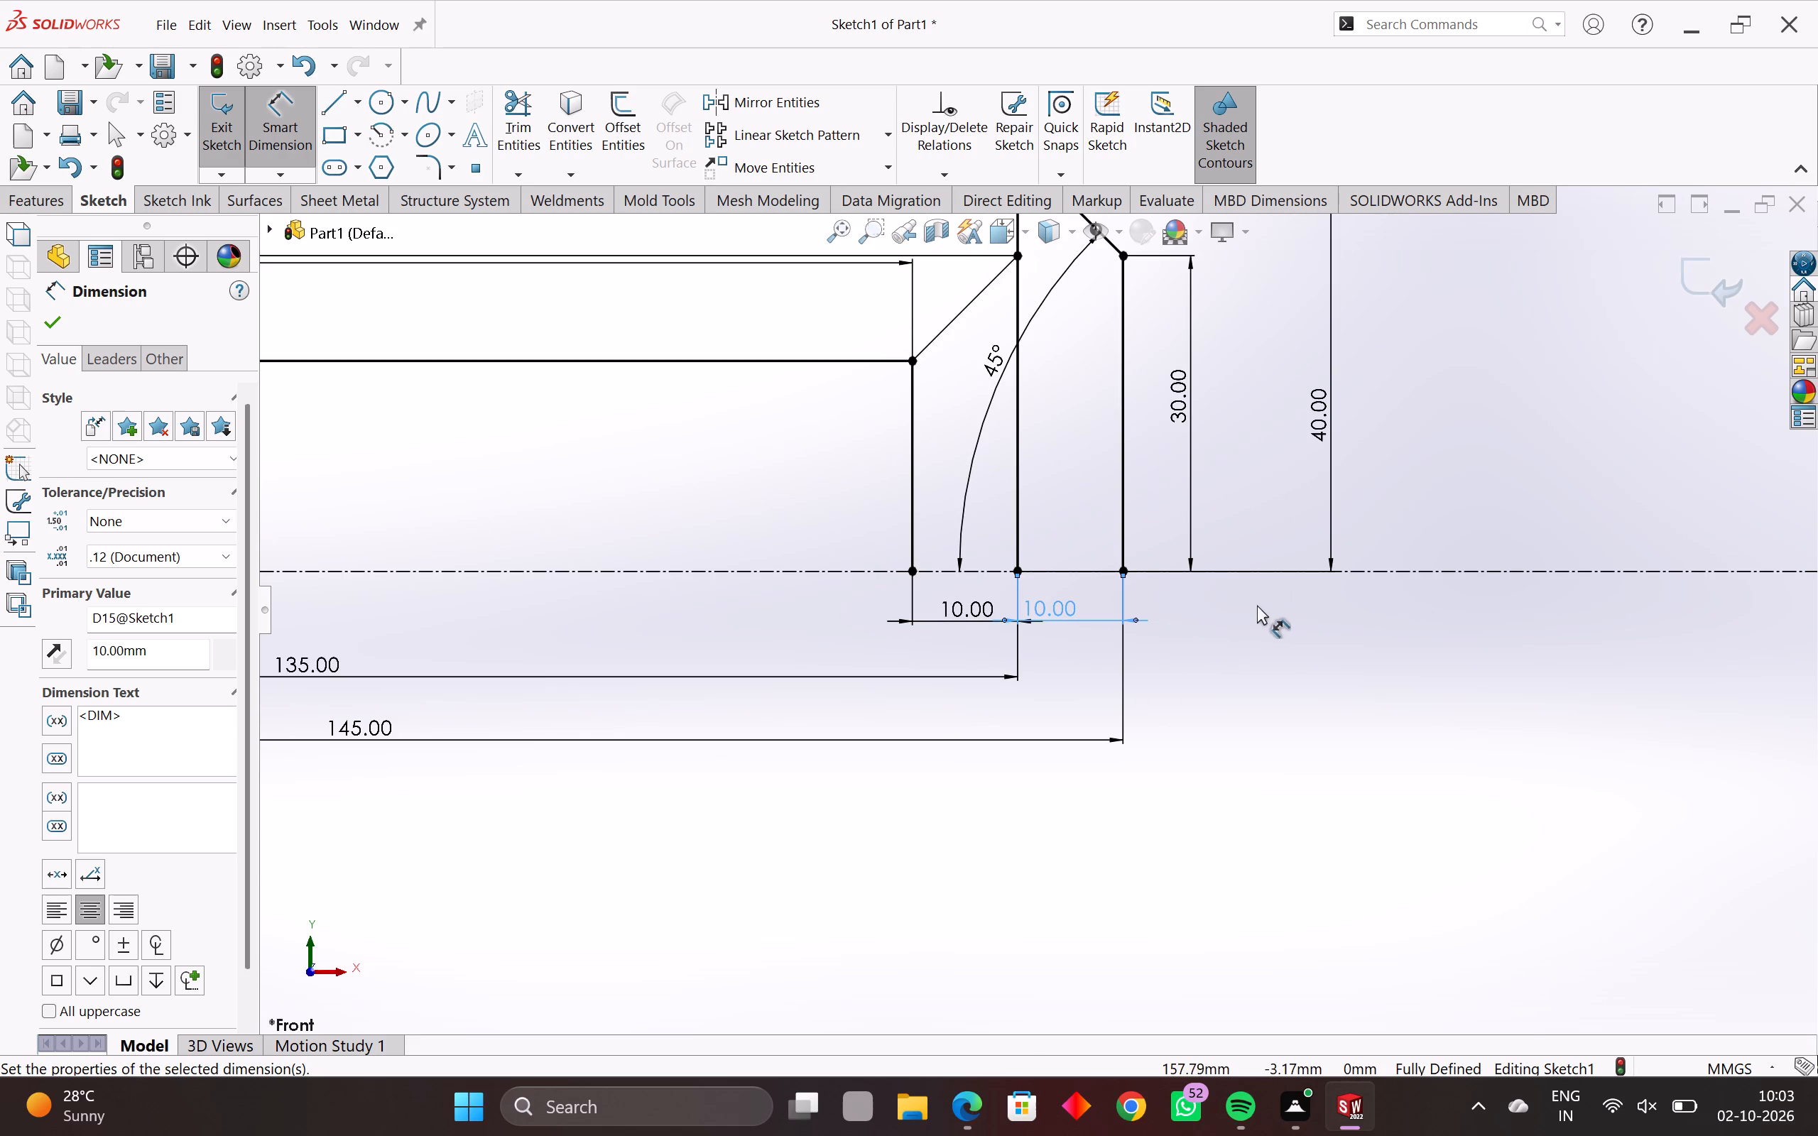
scroll(1304, 605, down, 4)
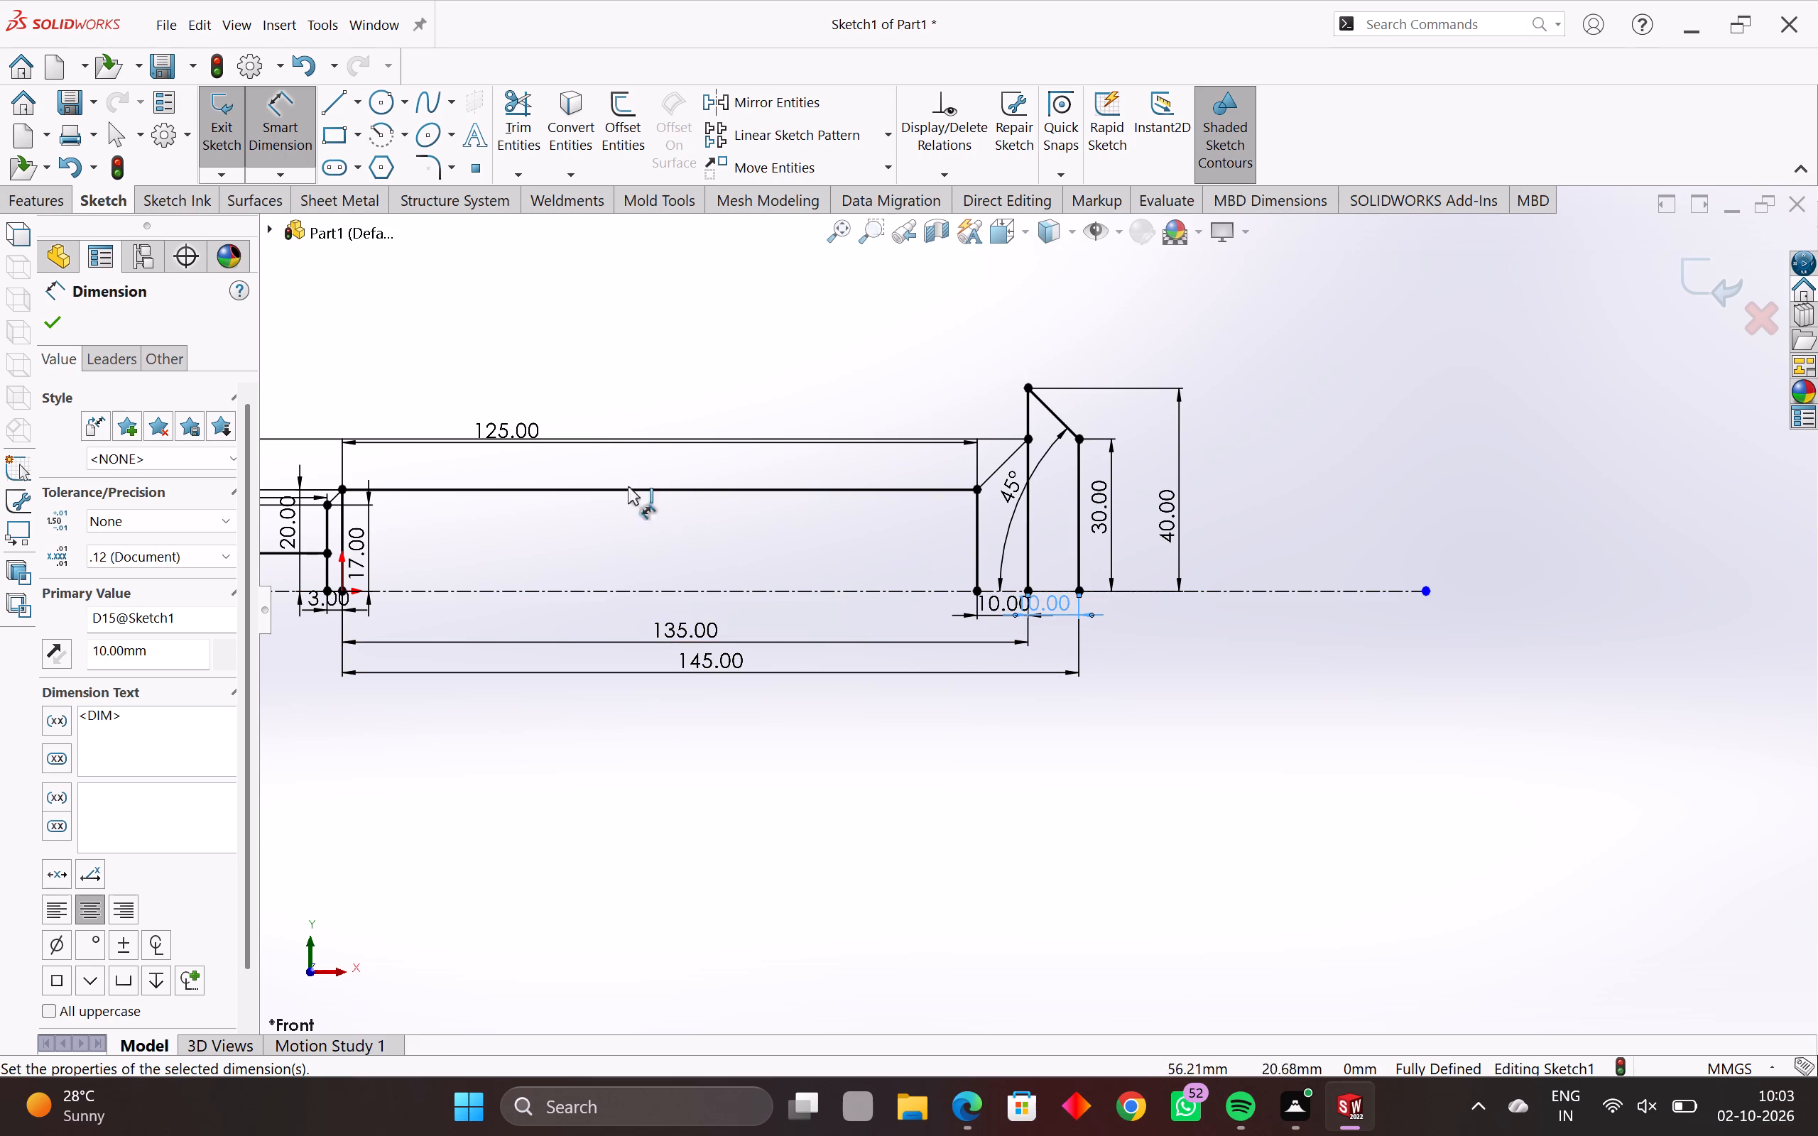
click(53, 315)
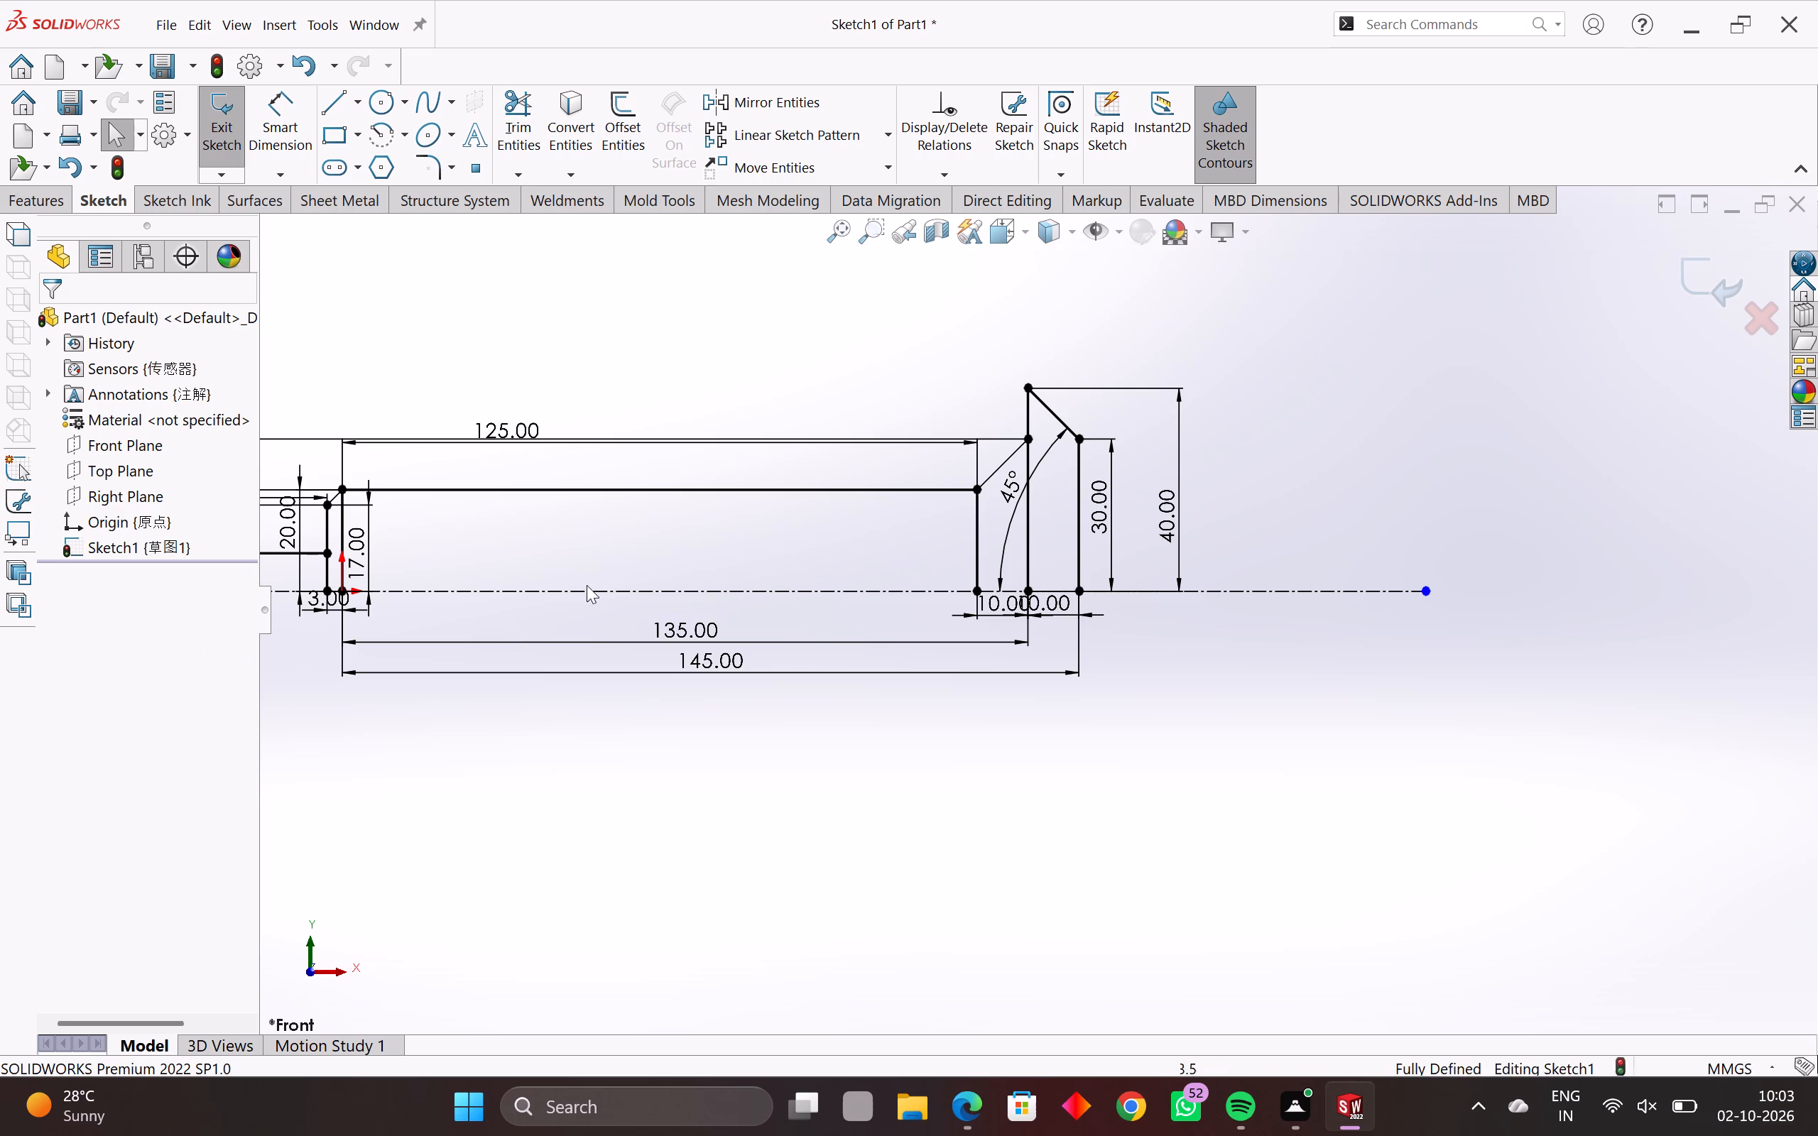
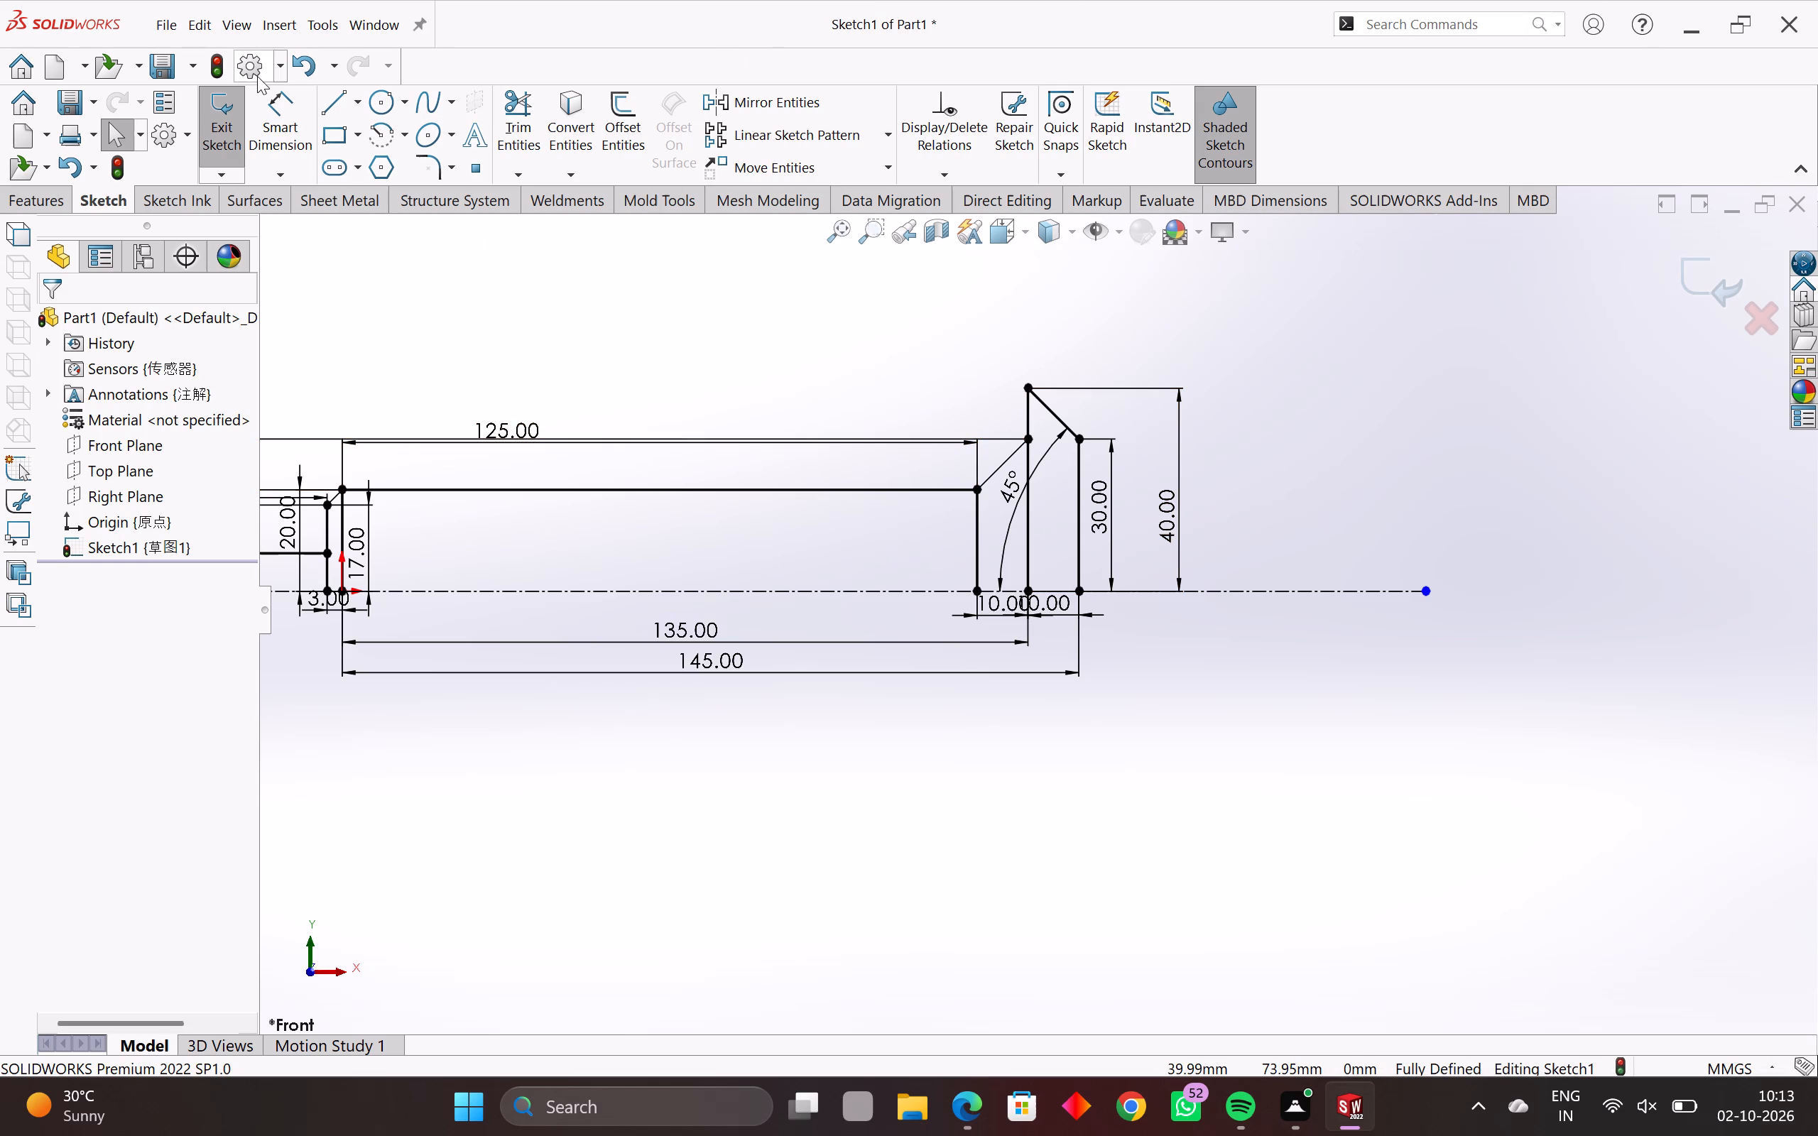
Dimension the full length of the horizontal construction centreline, pulling the dimension out below the profile's existing dimensions.
click(261, 101)
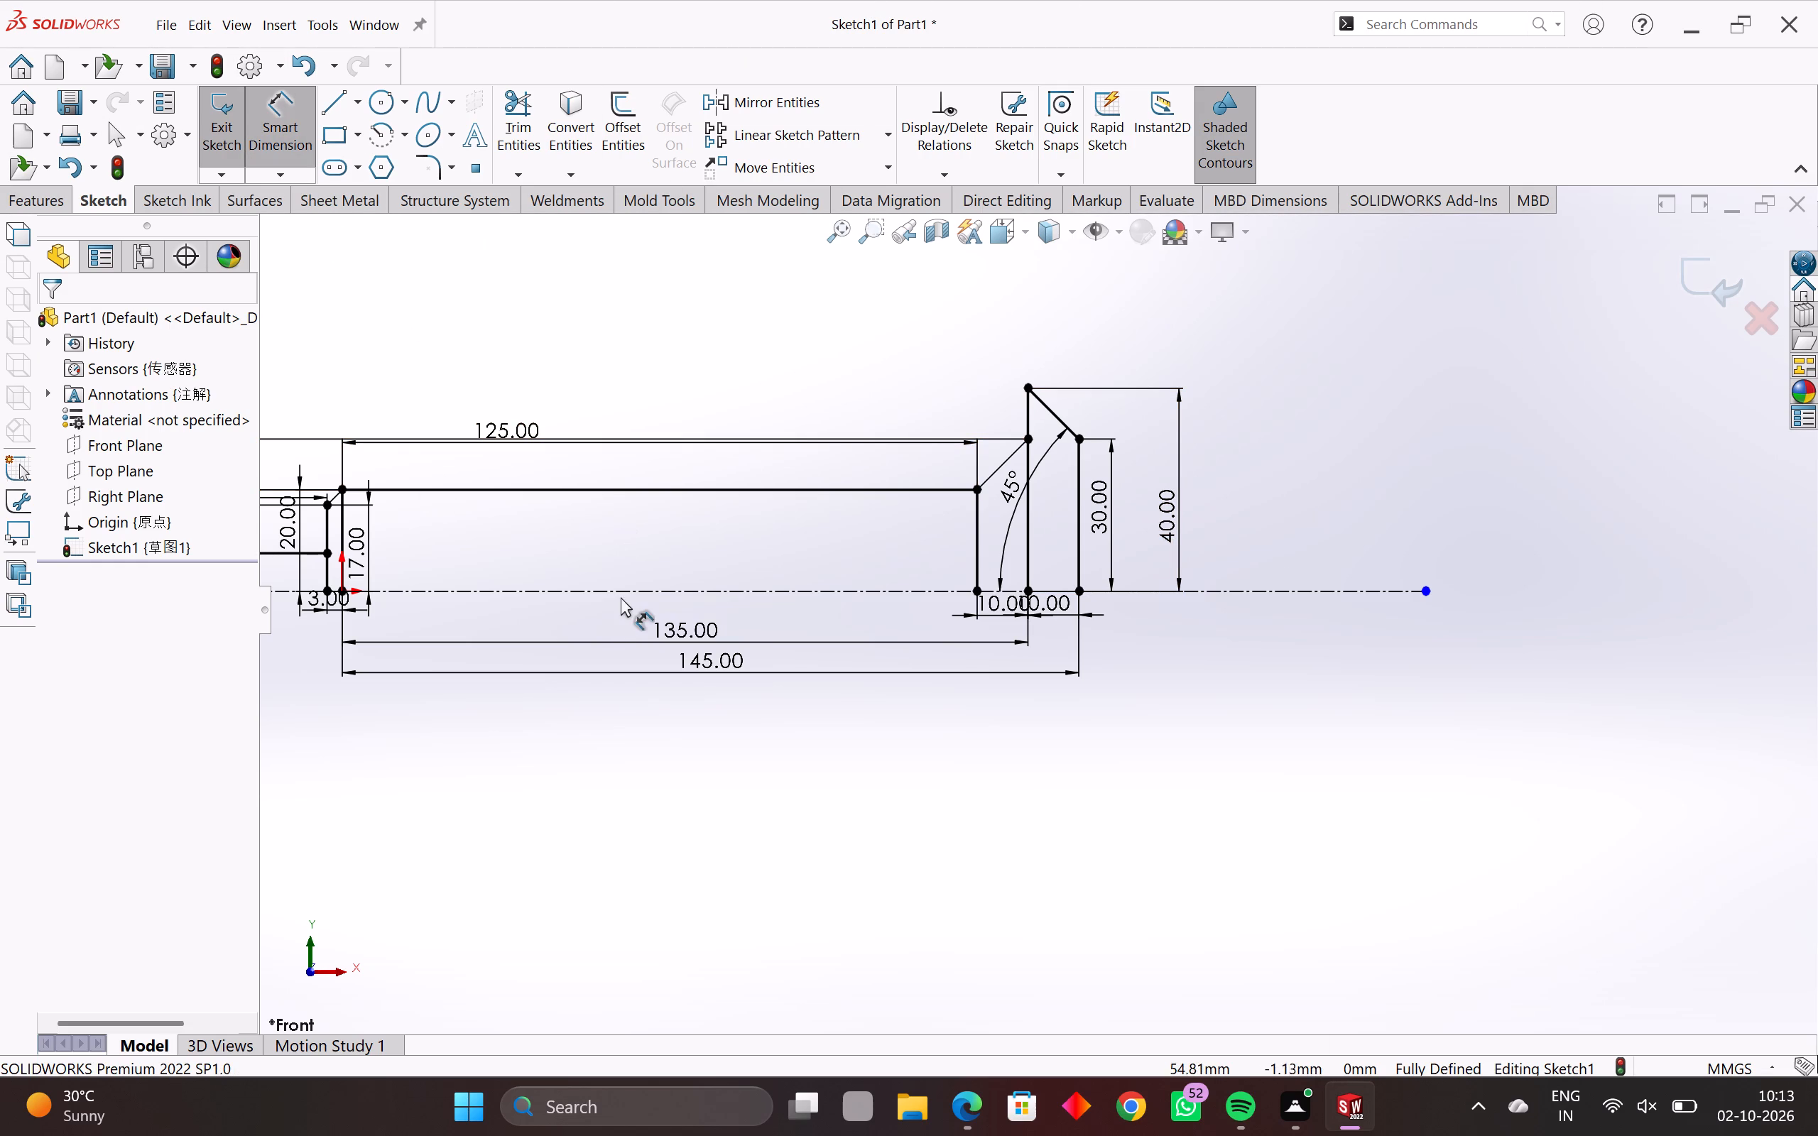
drag(606, 592, 606, 622)
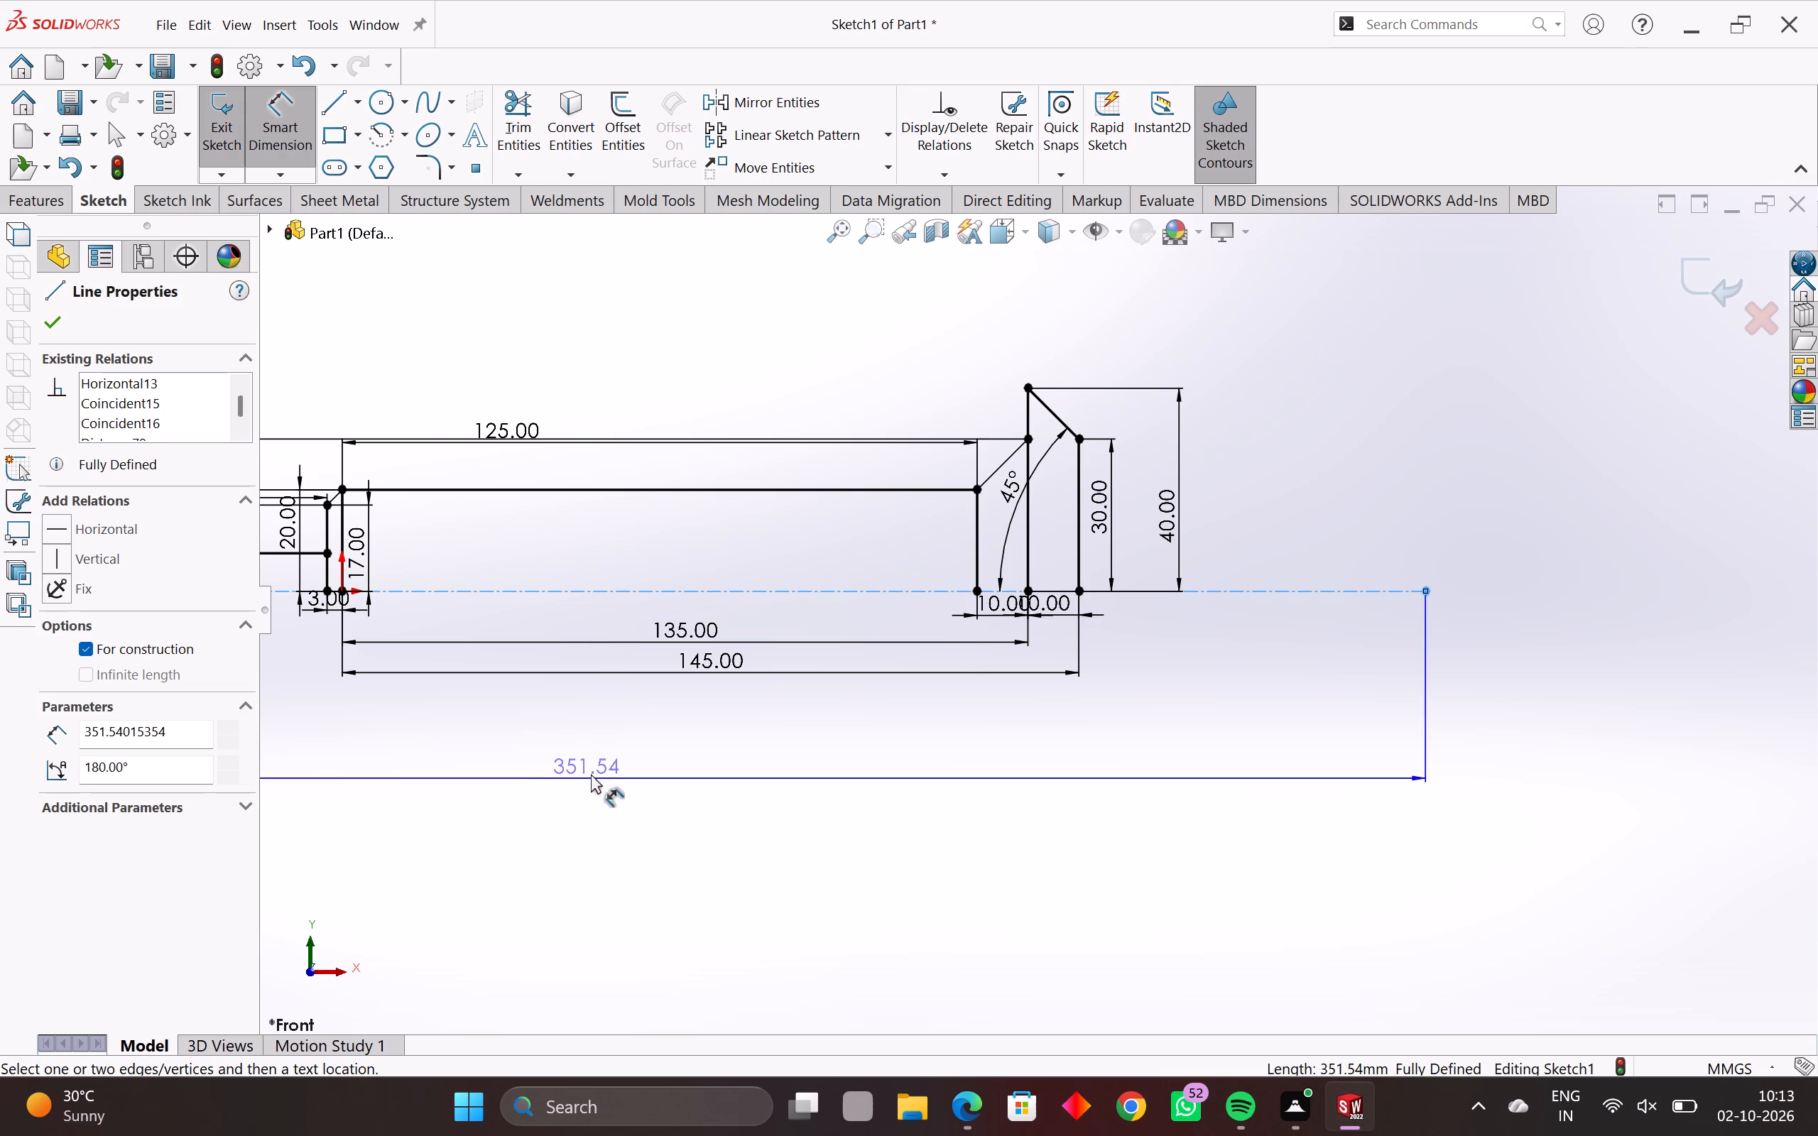
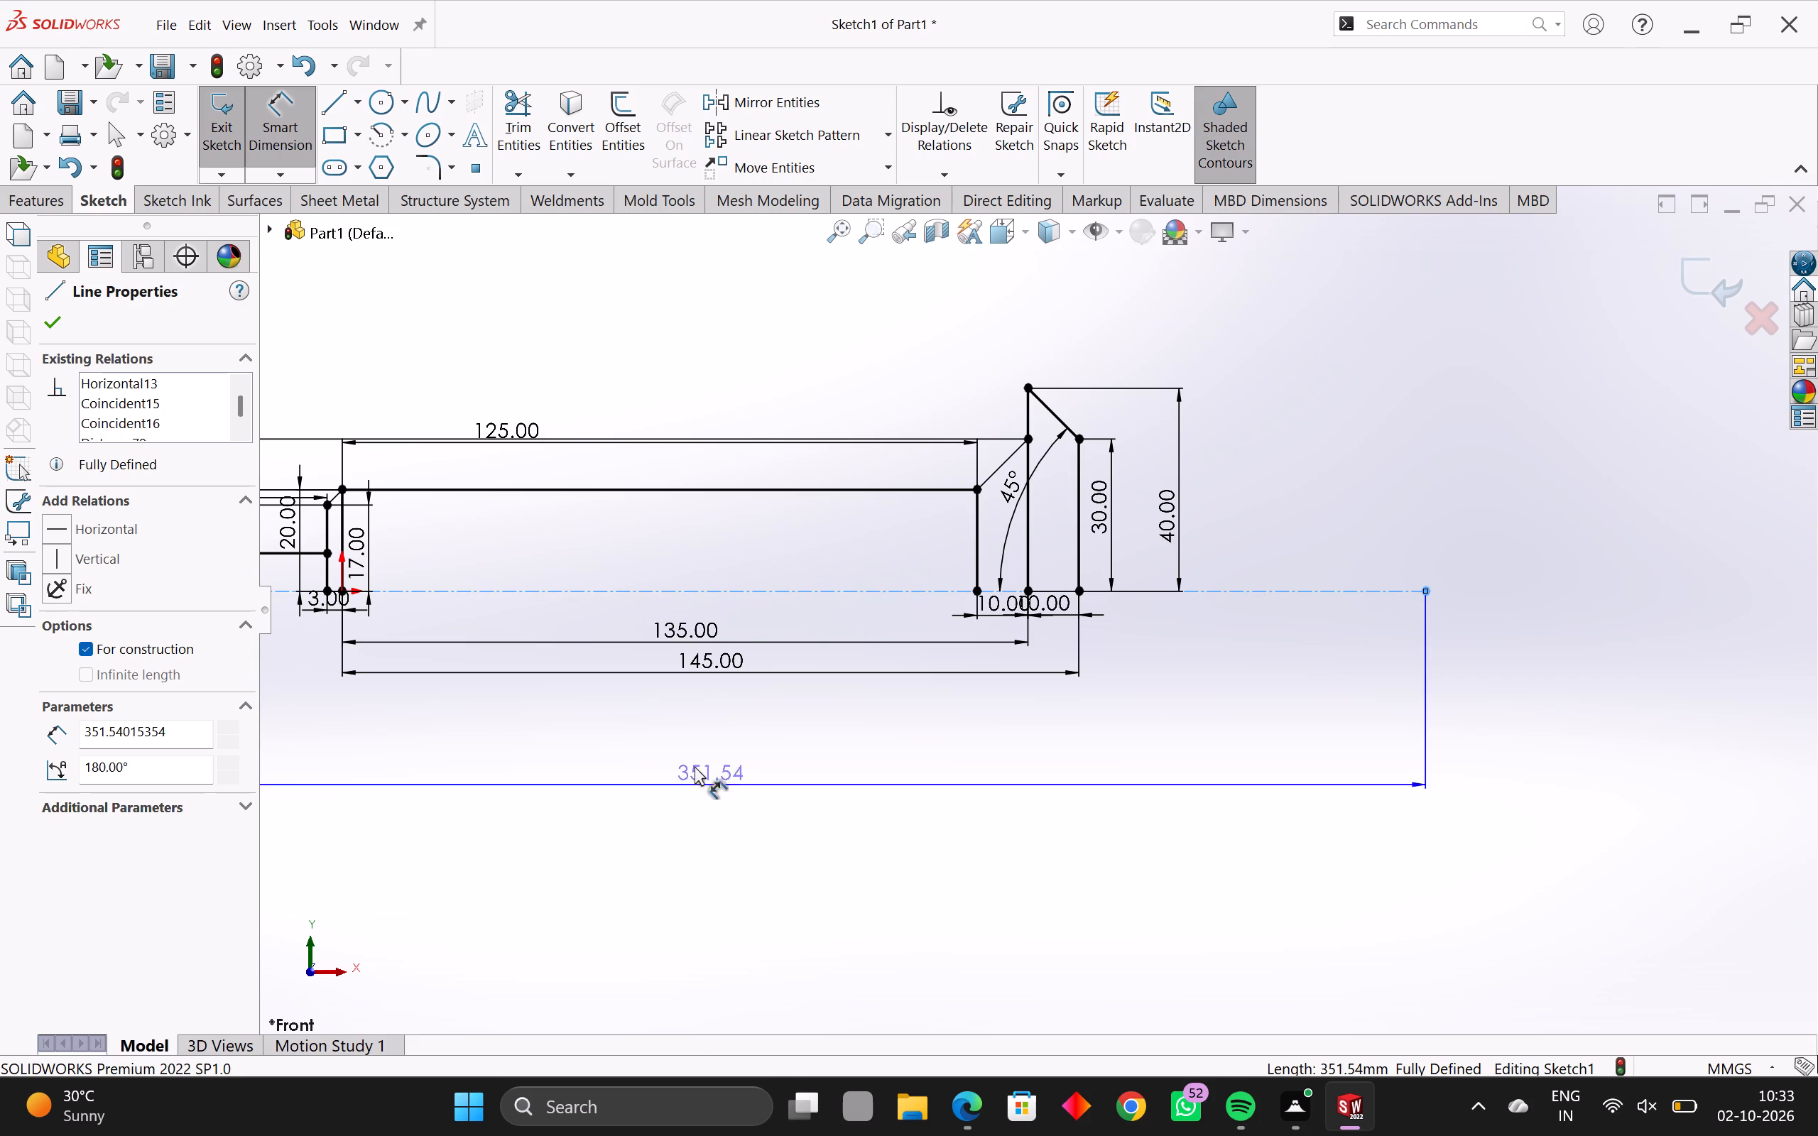
Place the construction centreline's overall length dimension just below the profile's 145 mm dimension, opening its value for editing.
click(690, 730)
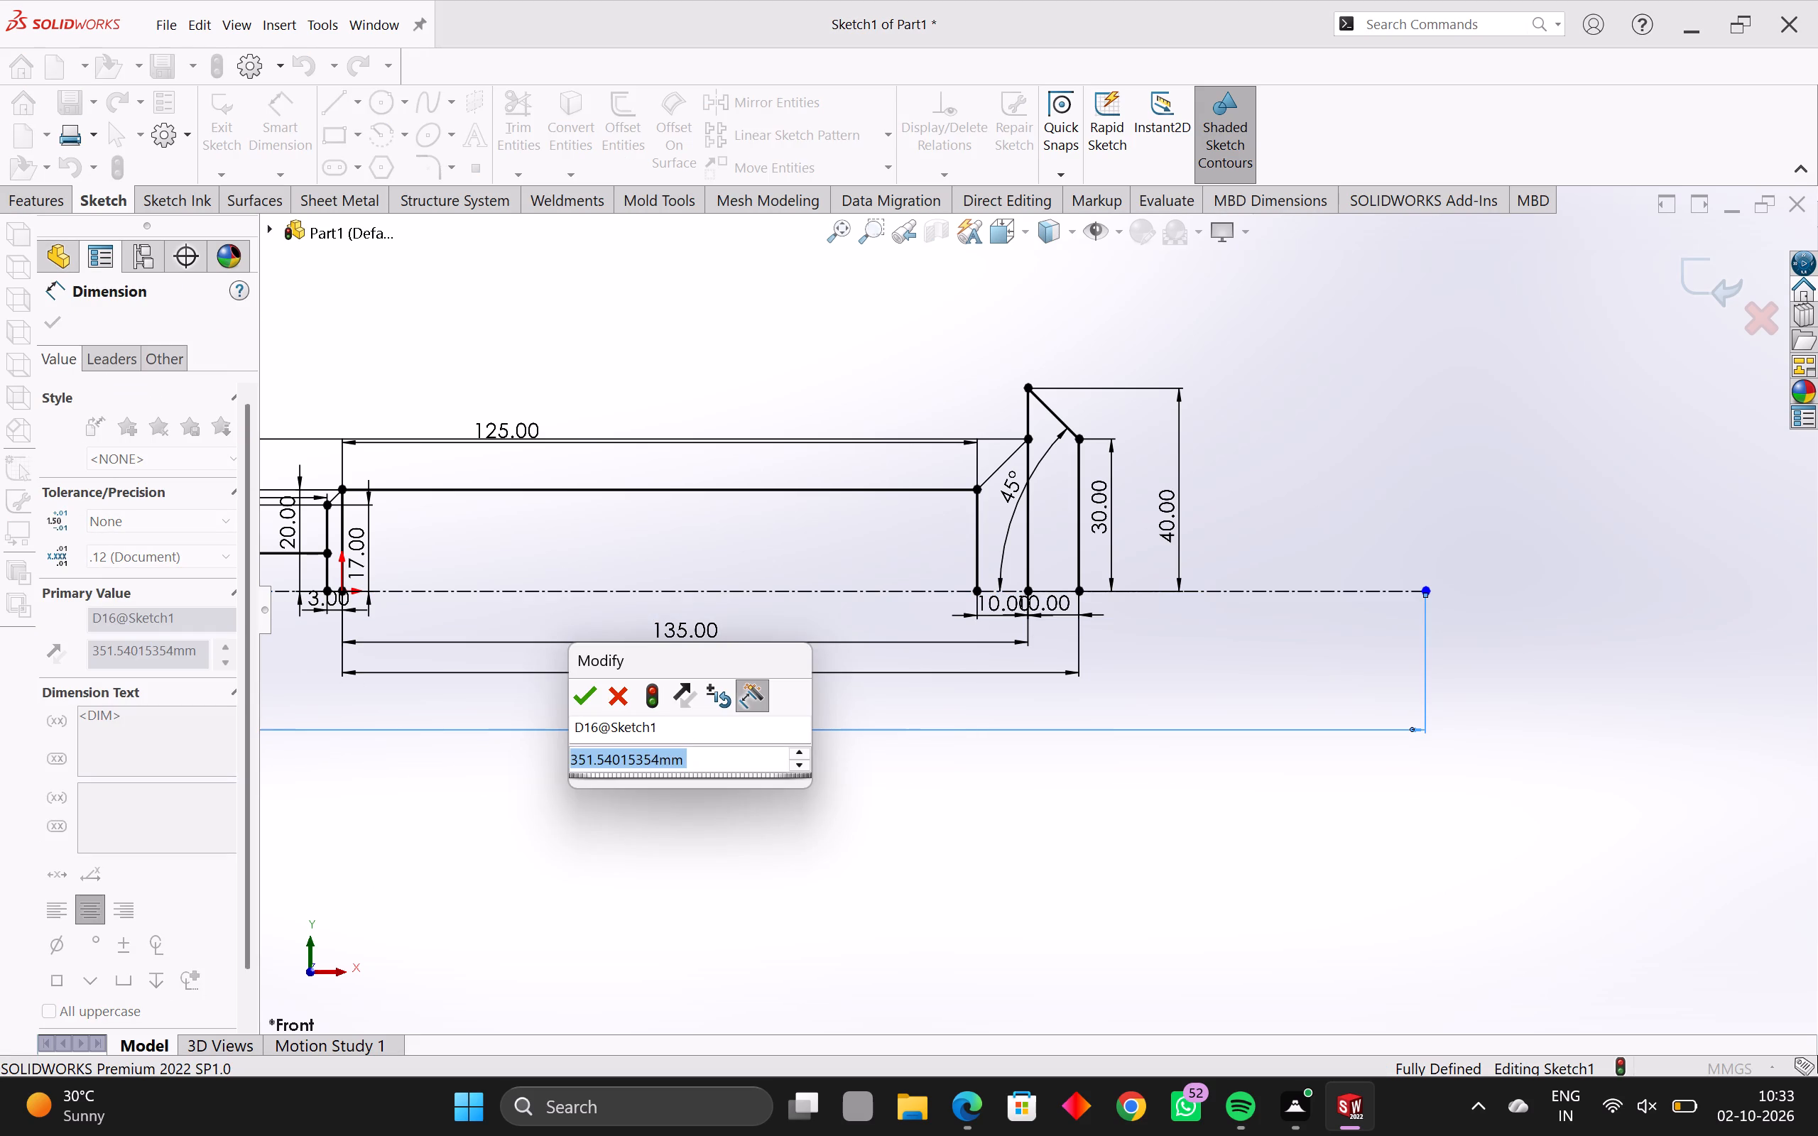
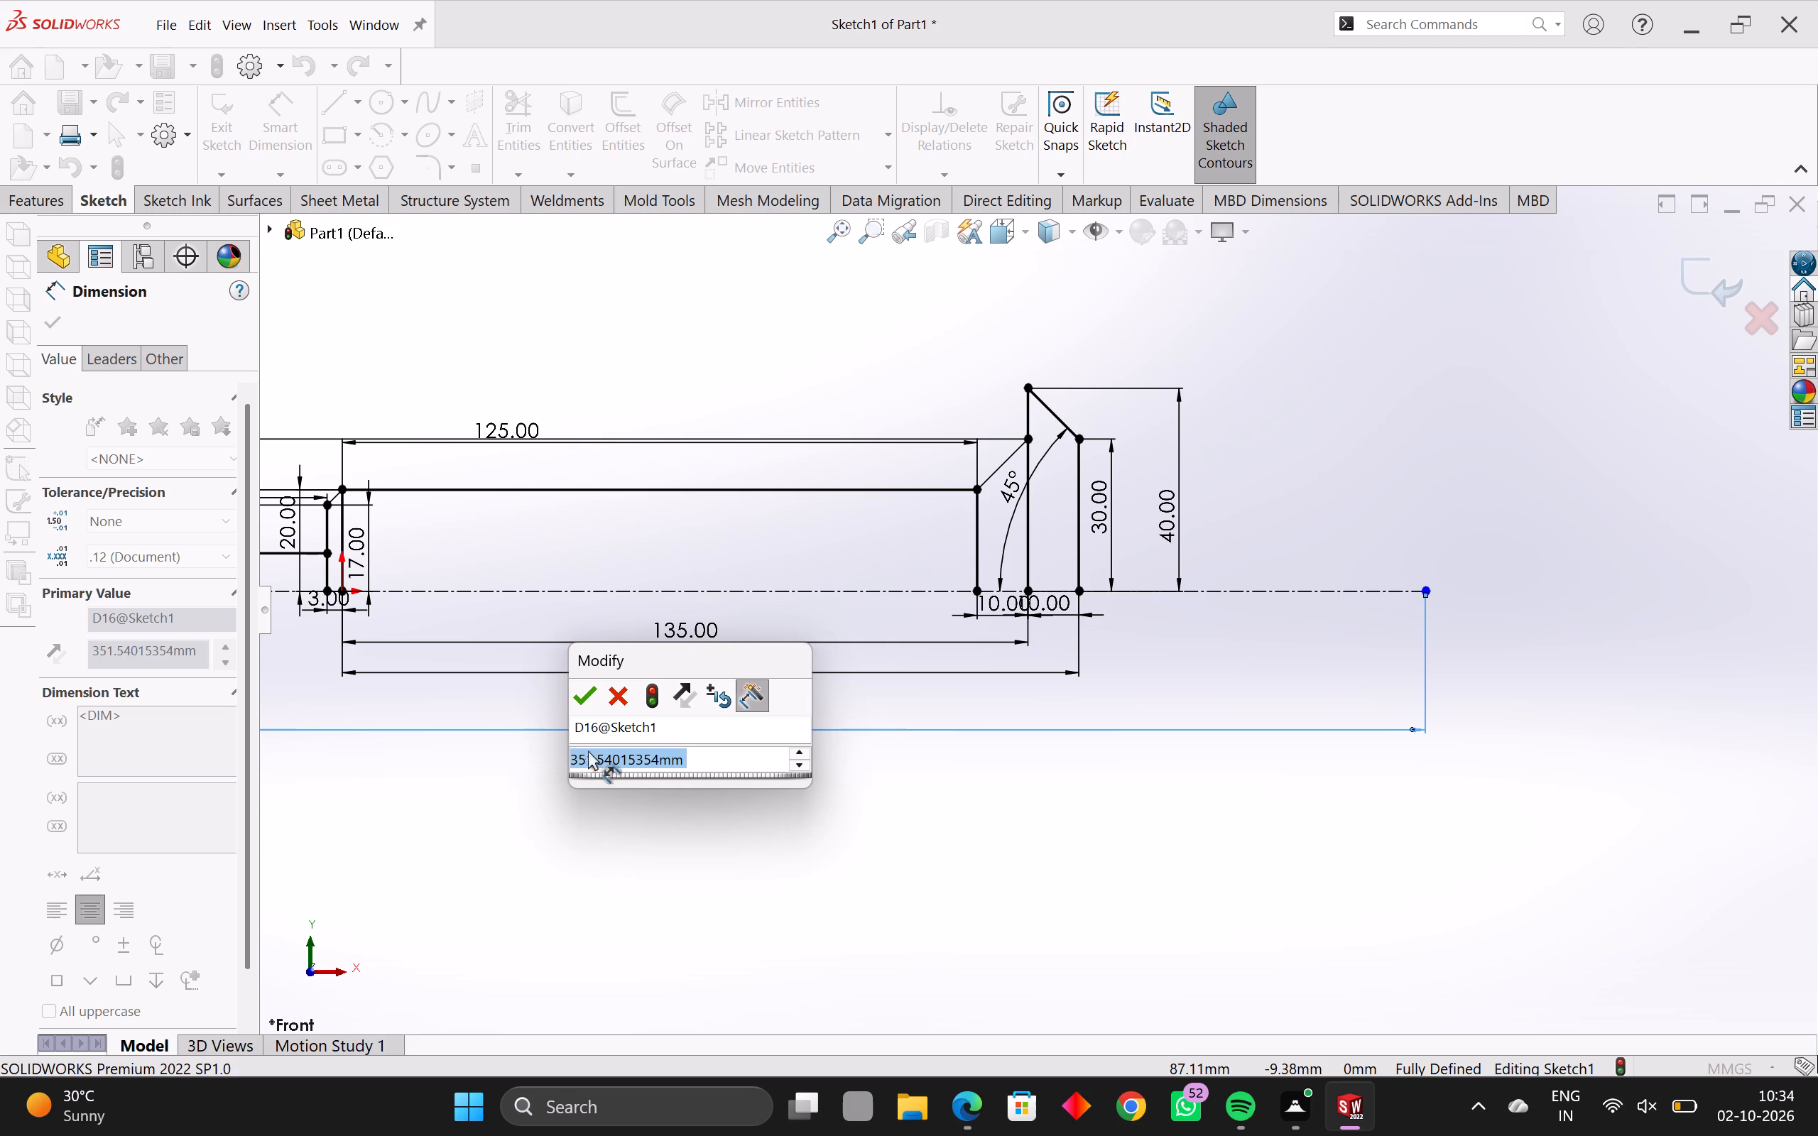
Accept the centreline's overall length dimension at 351.54 mm and finish dimensioning the sketch.
click(587, 699)
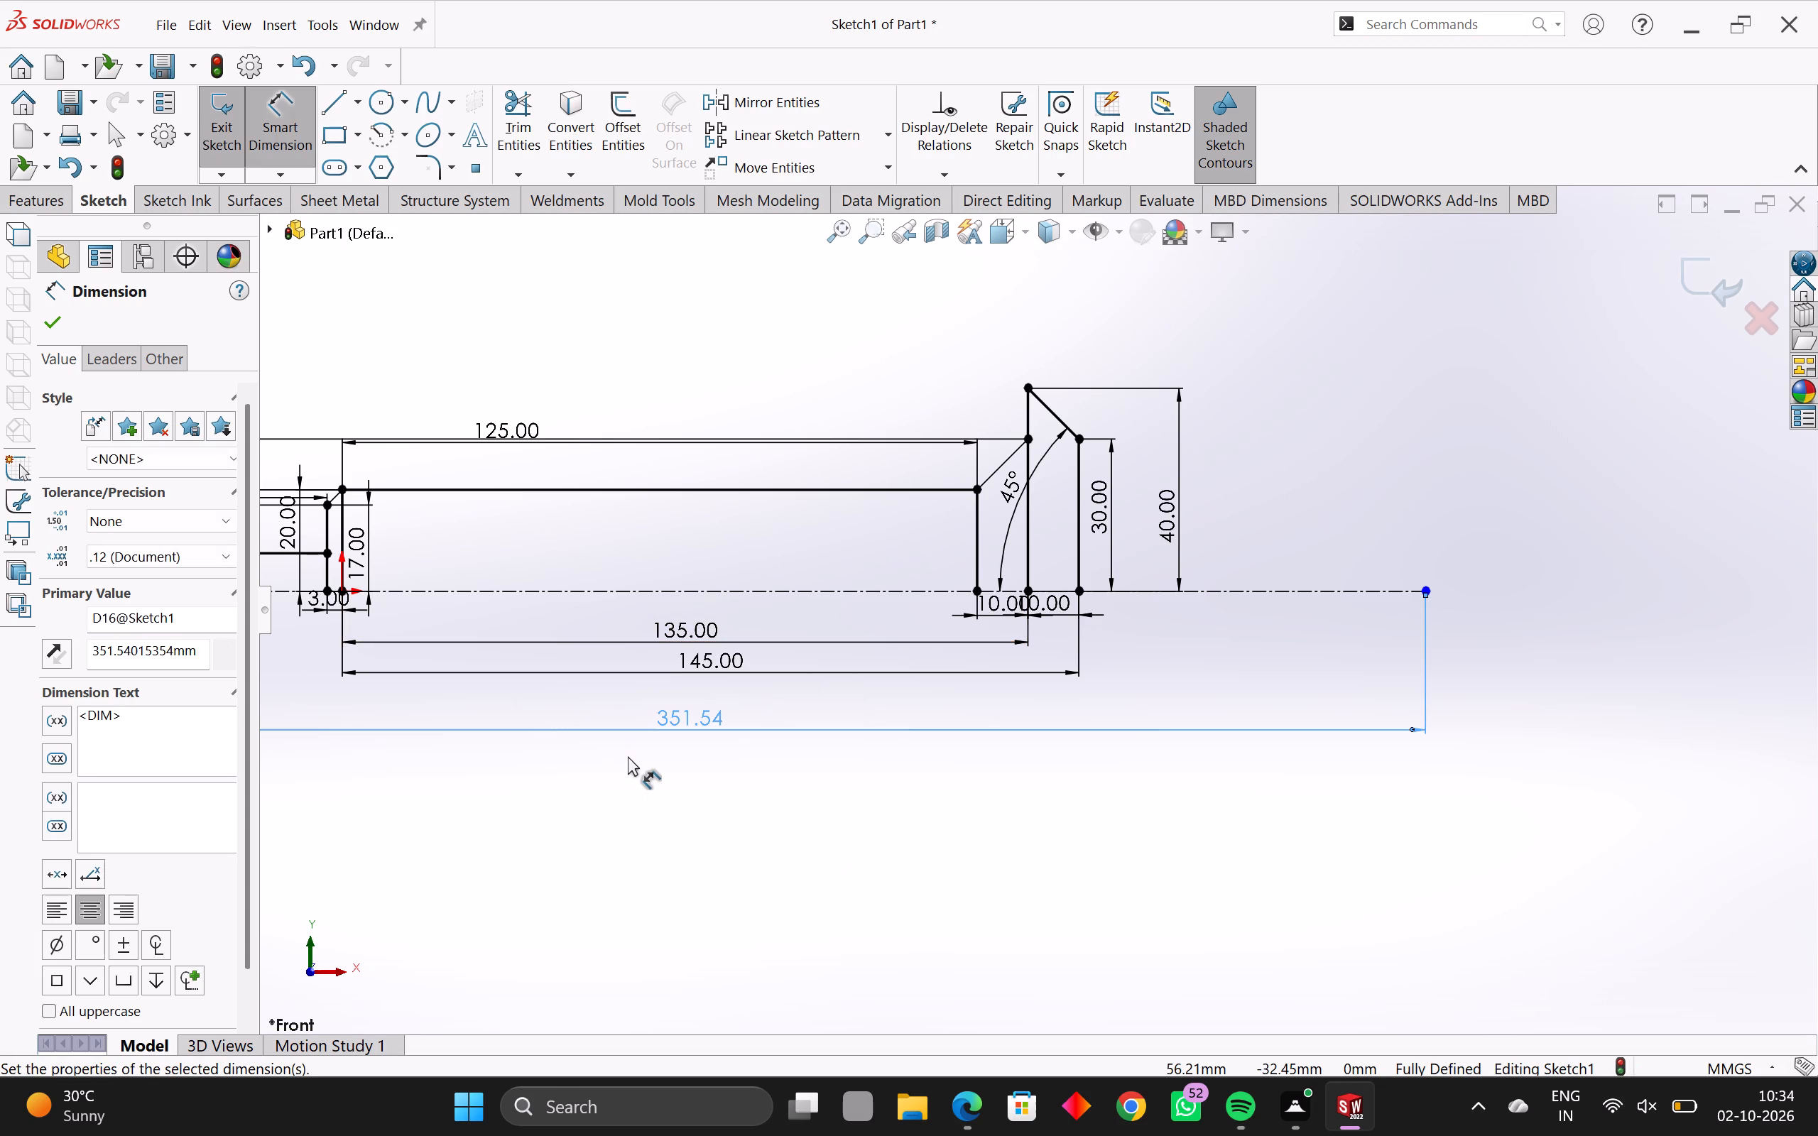
key(Escape)
key(Escape)
key(Escape)
key(Escape)
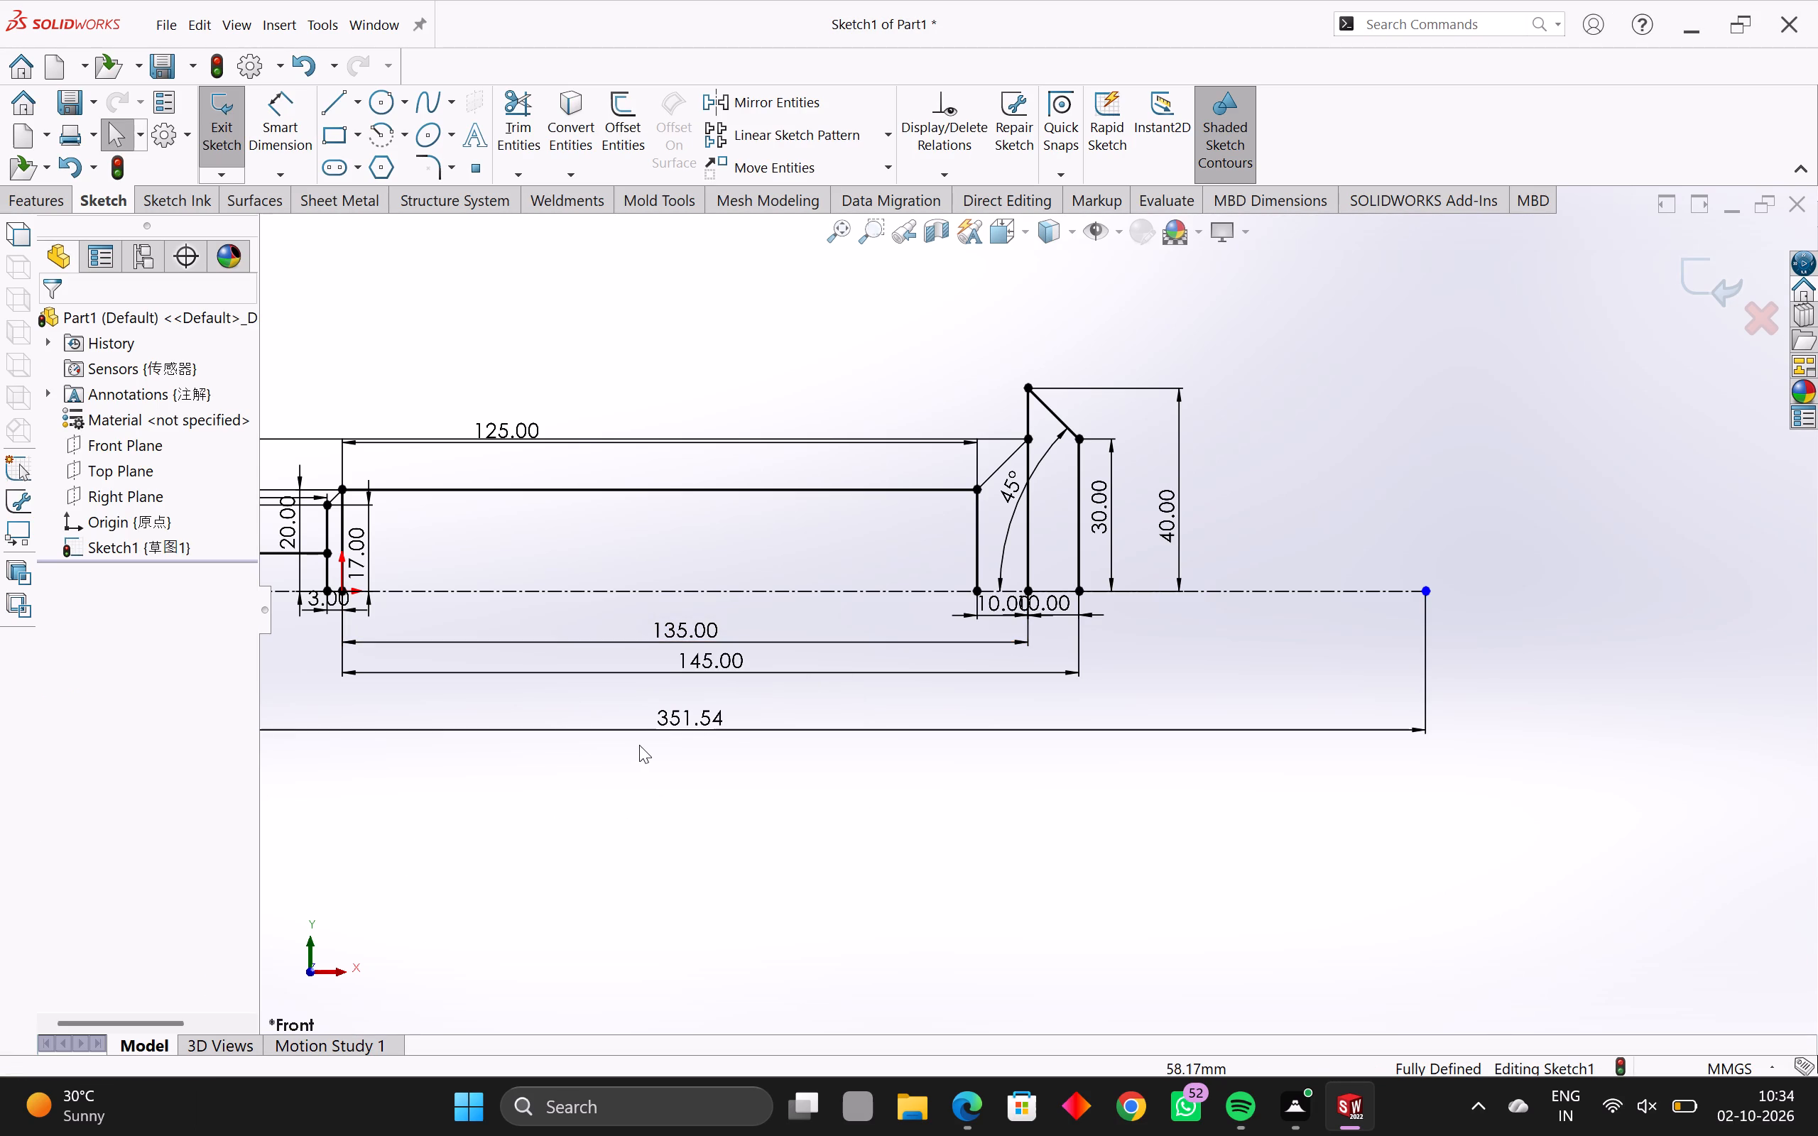
Start a 360° Blind revolved boss about the centreline, selecting the narrow stub, 3 mm step, origin-side vertical and long upper line as contours.
scroll(639, 745, down, 4)
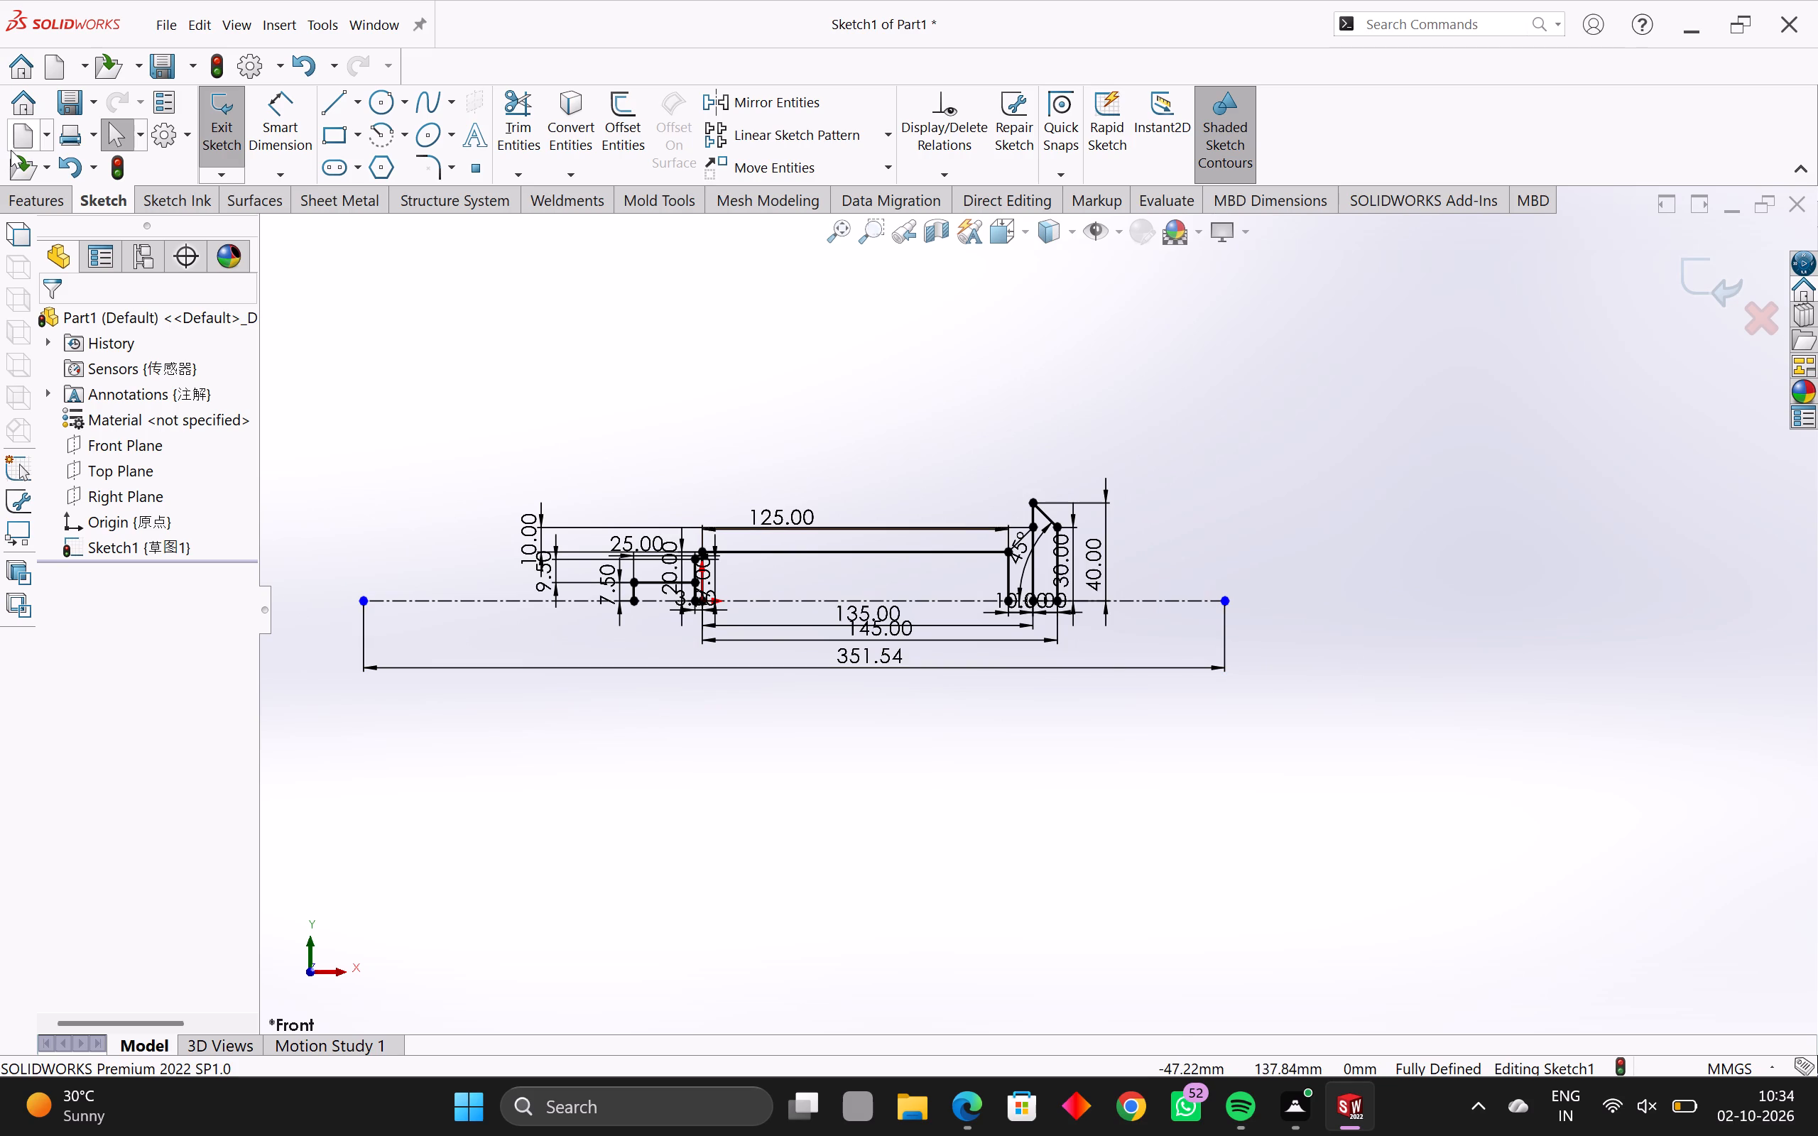
click(48, 201)
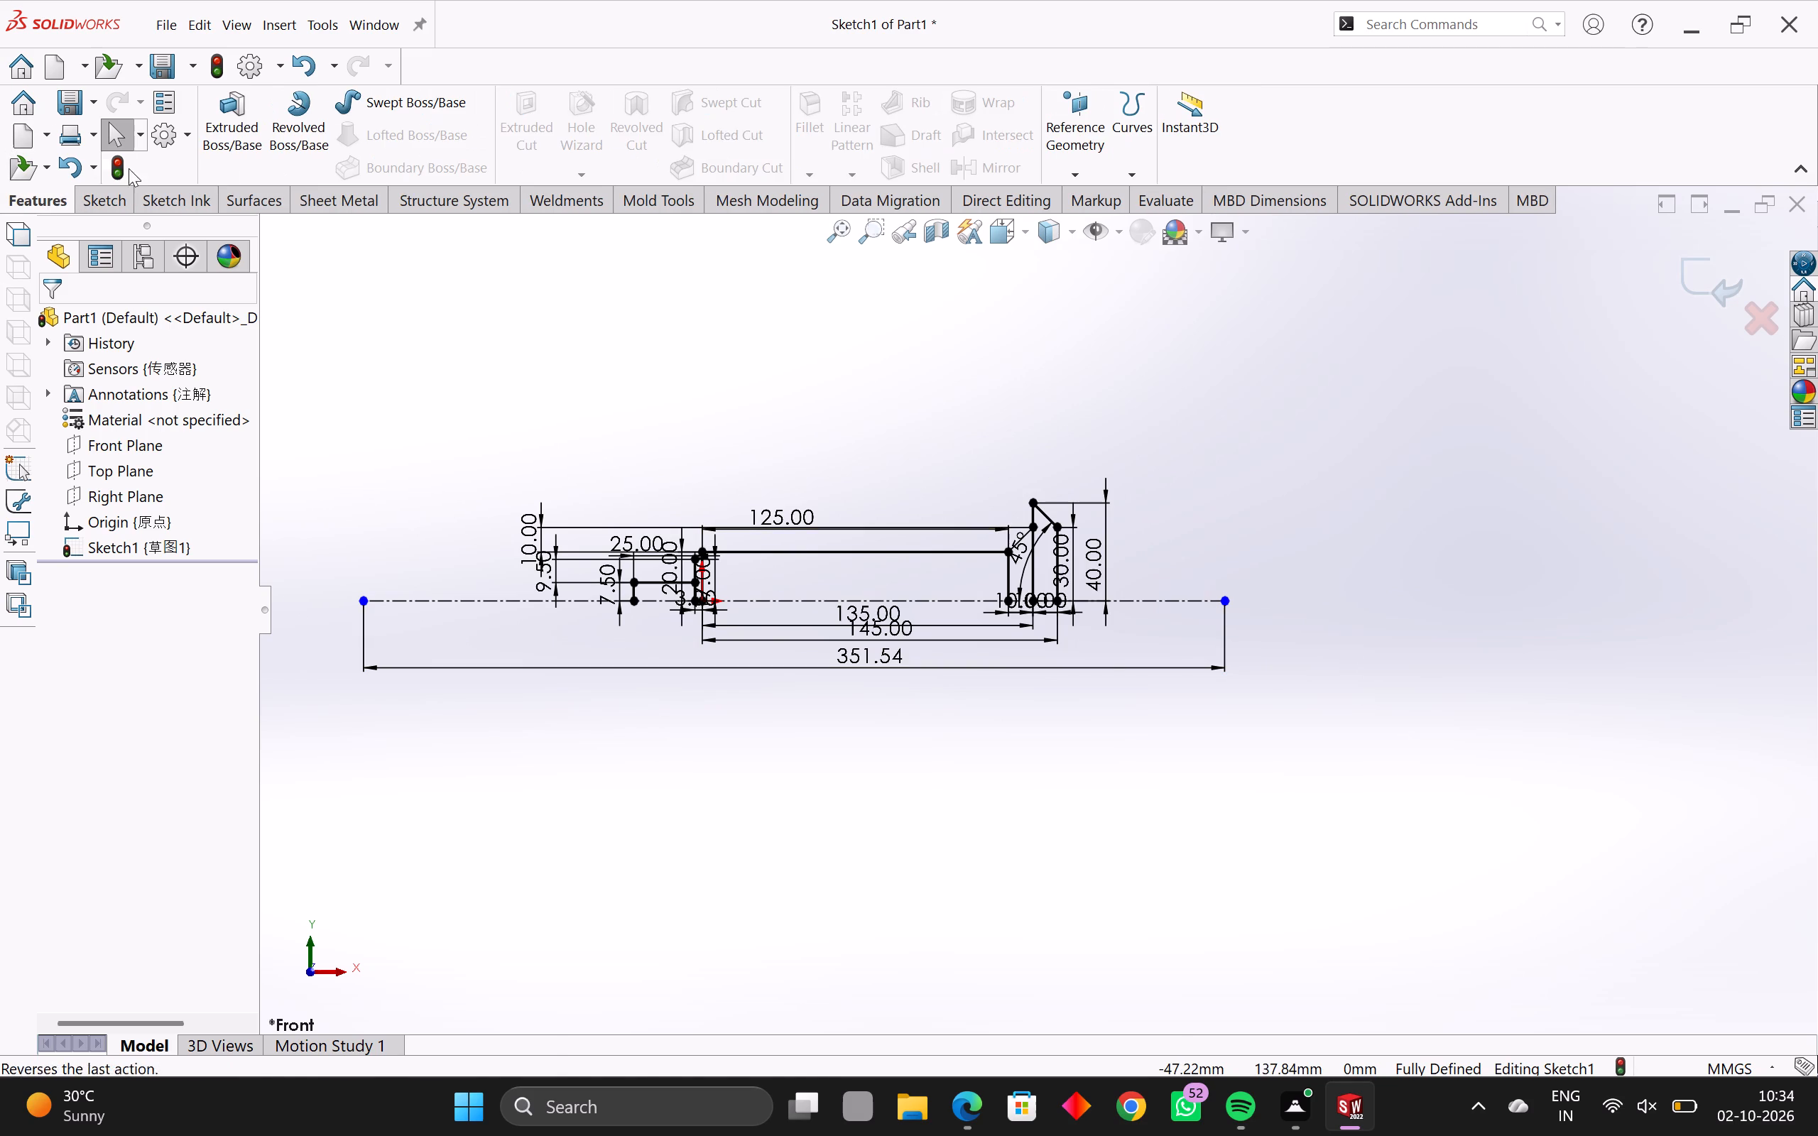
click(302, 102)
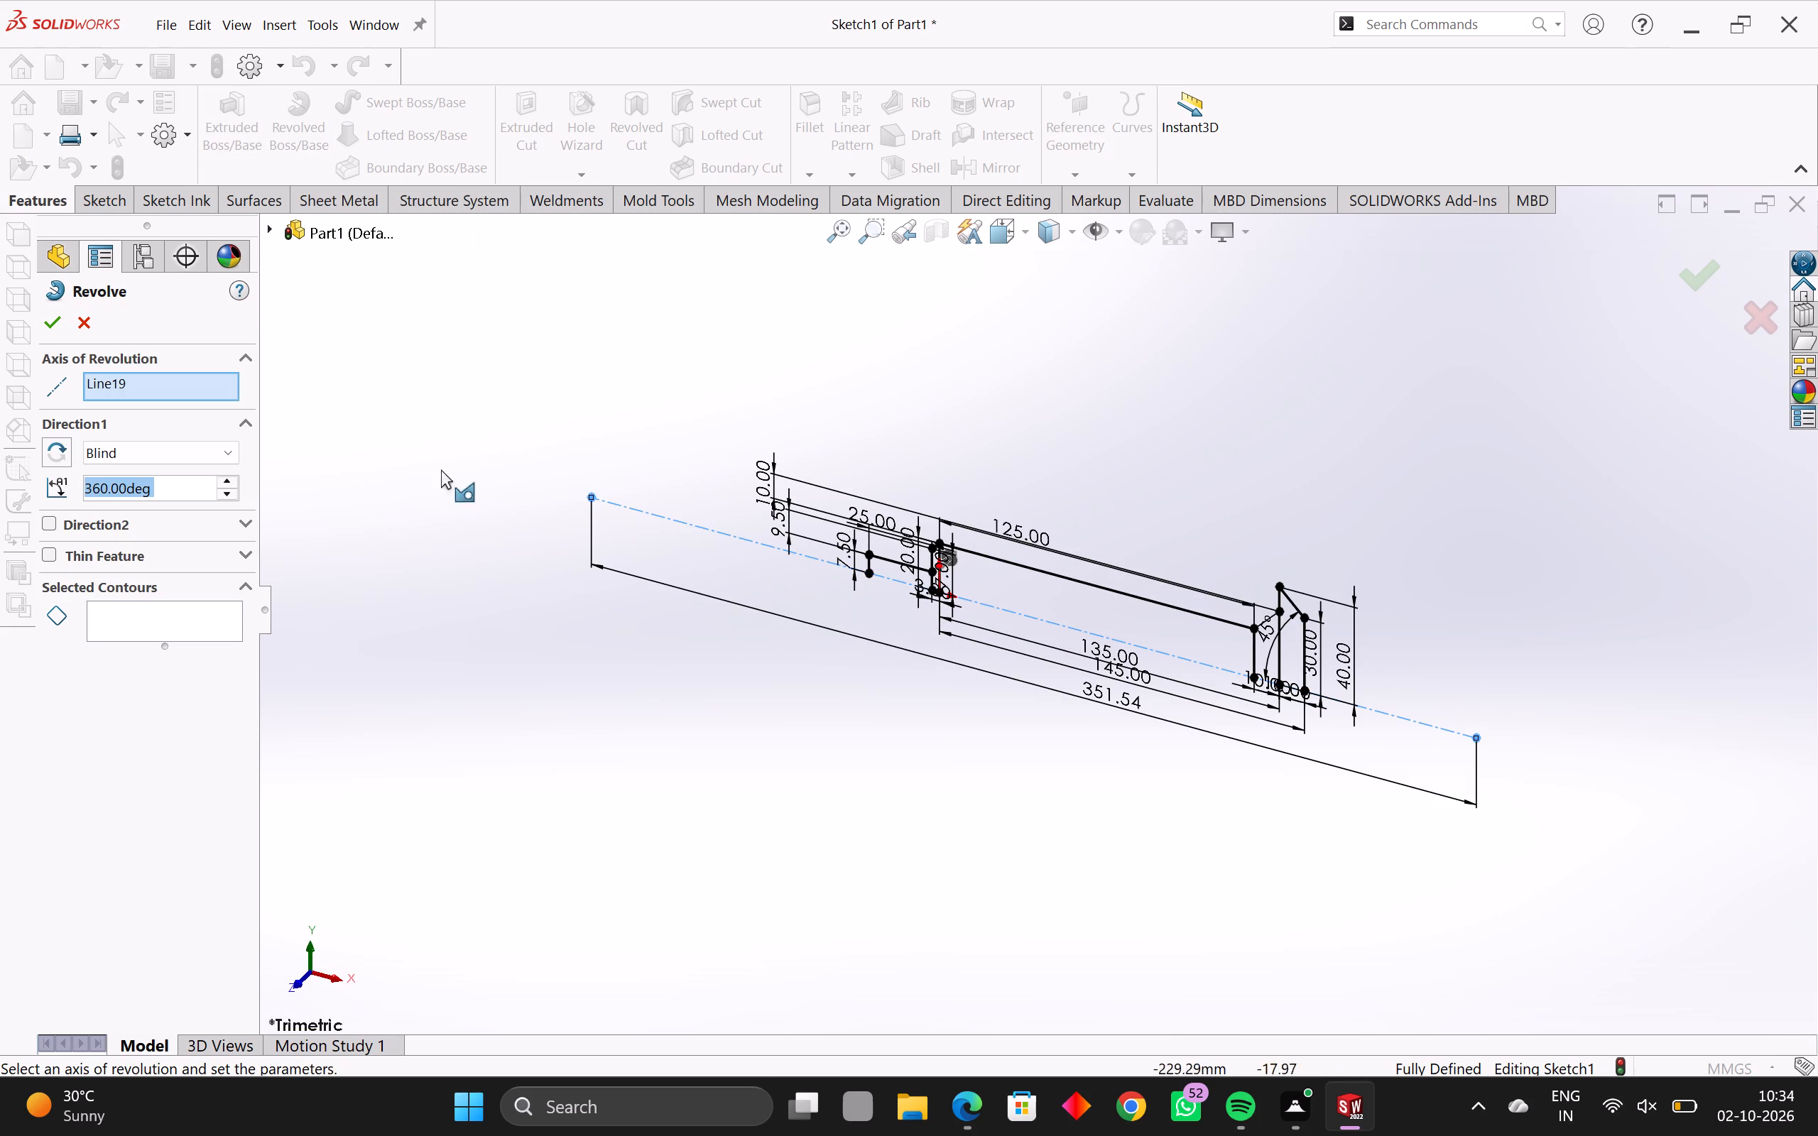
scroll(1011, 595, up, 3)
scroll(829, 566, up, 3)
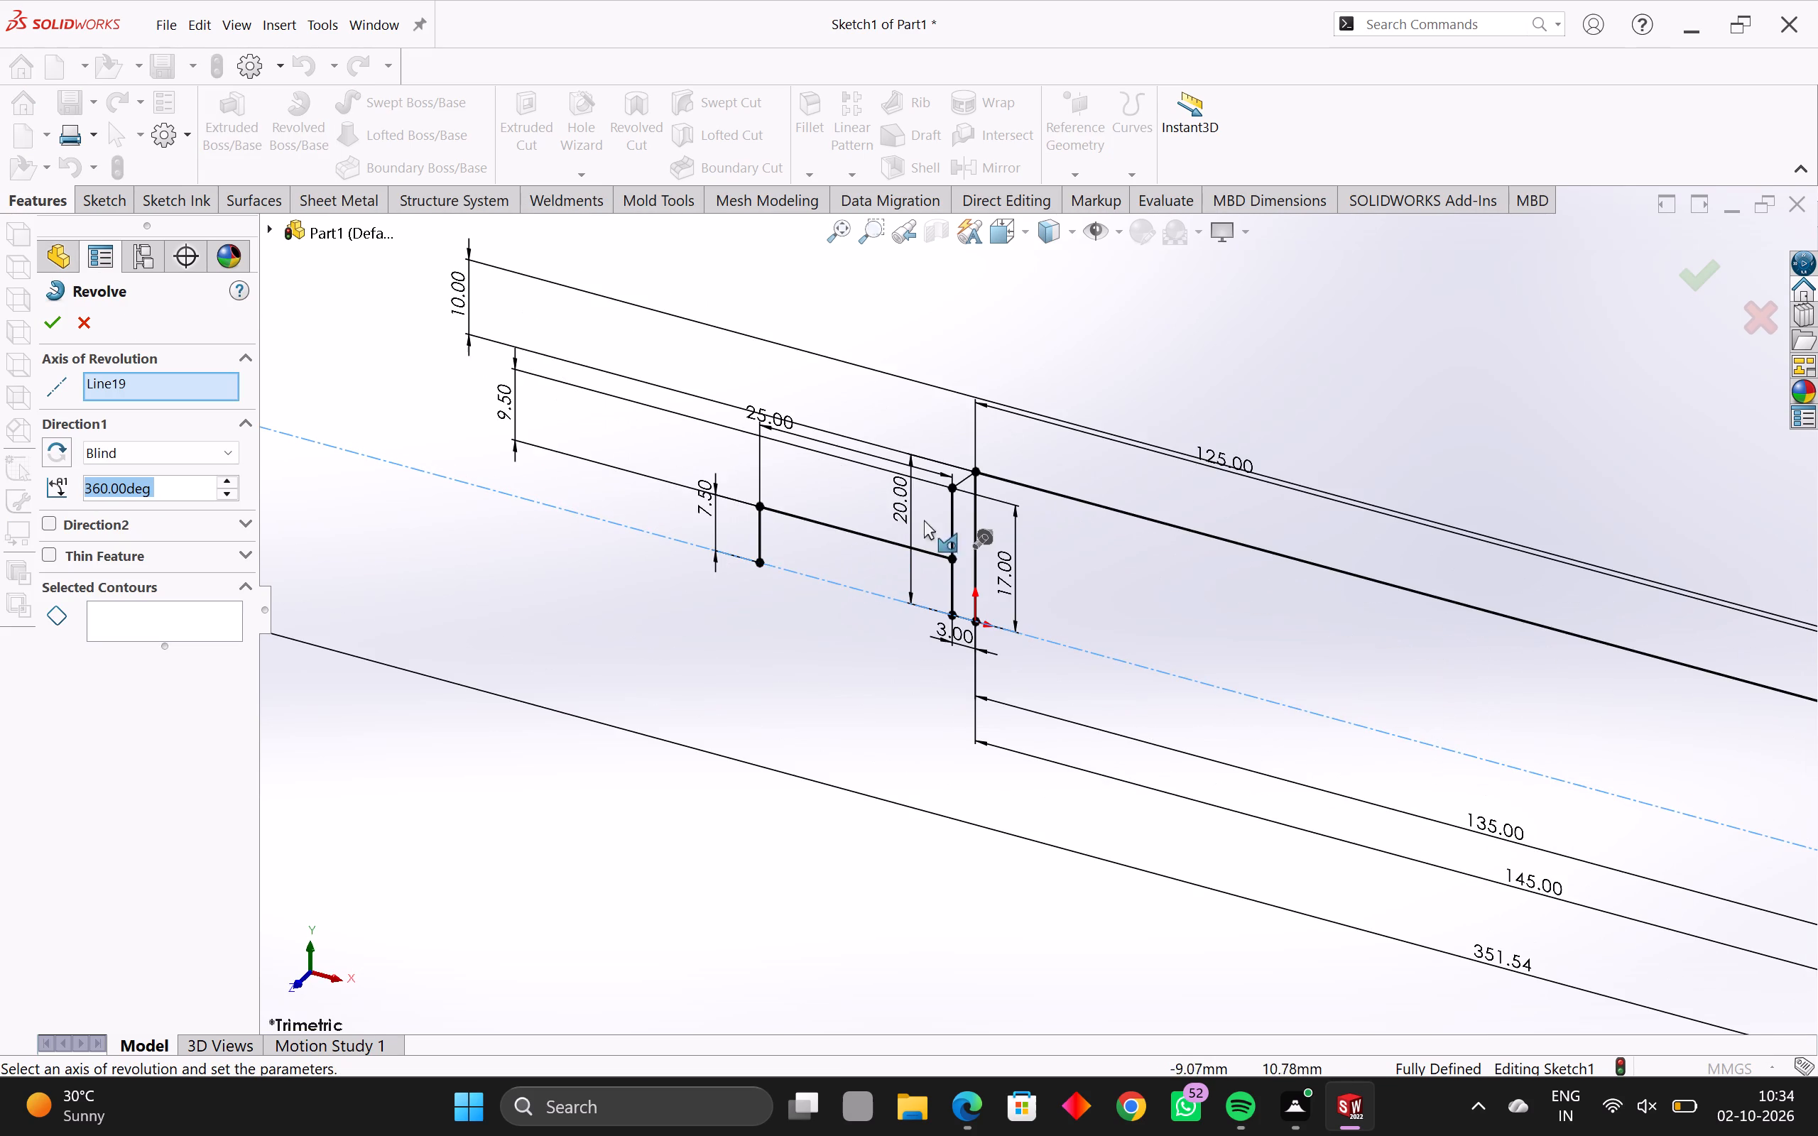
scroll(948, 519, up, 3)
click(638, 574)
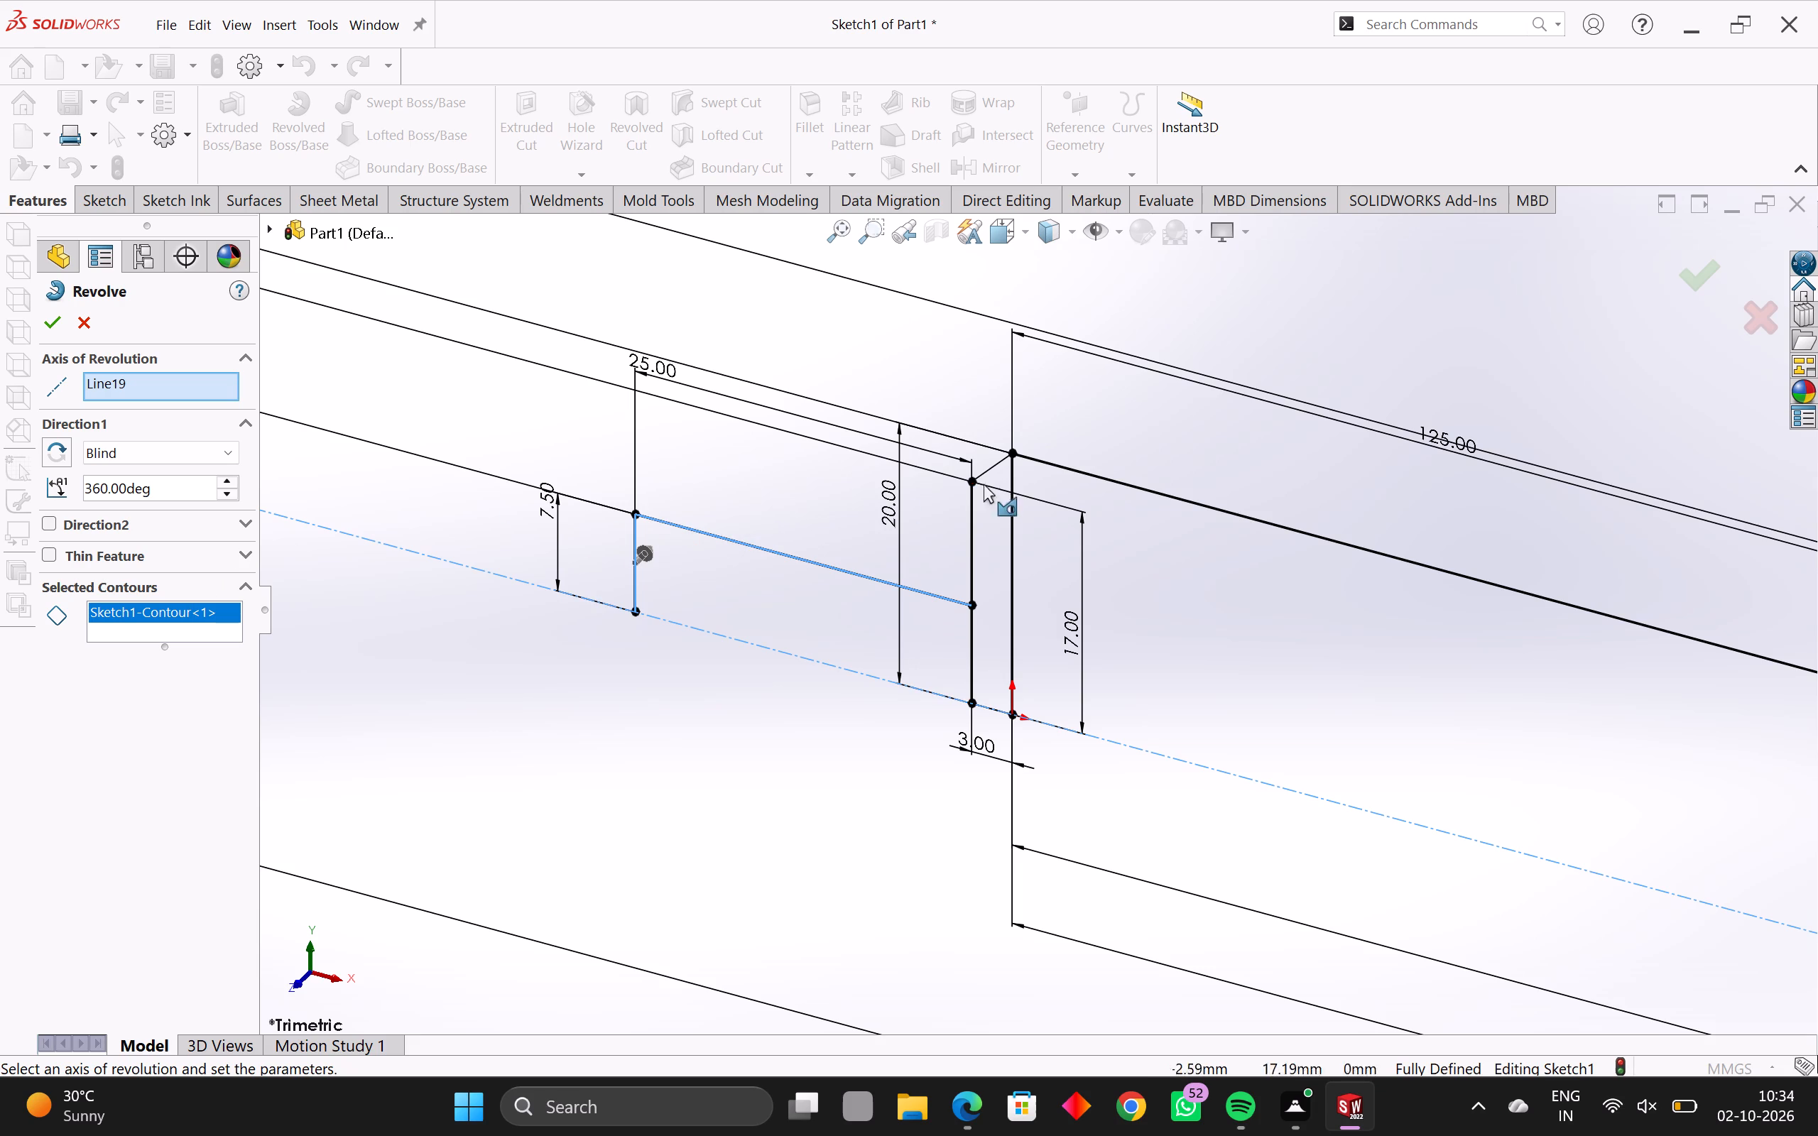
click(974, 535)
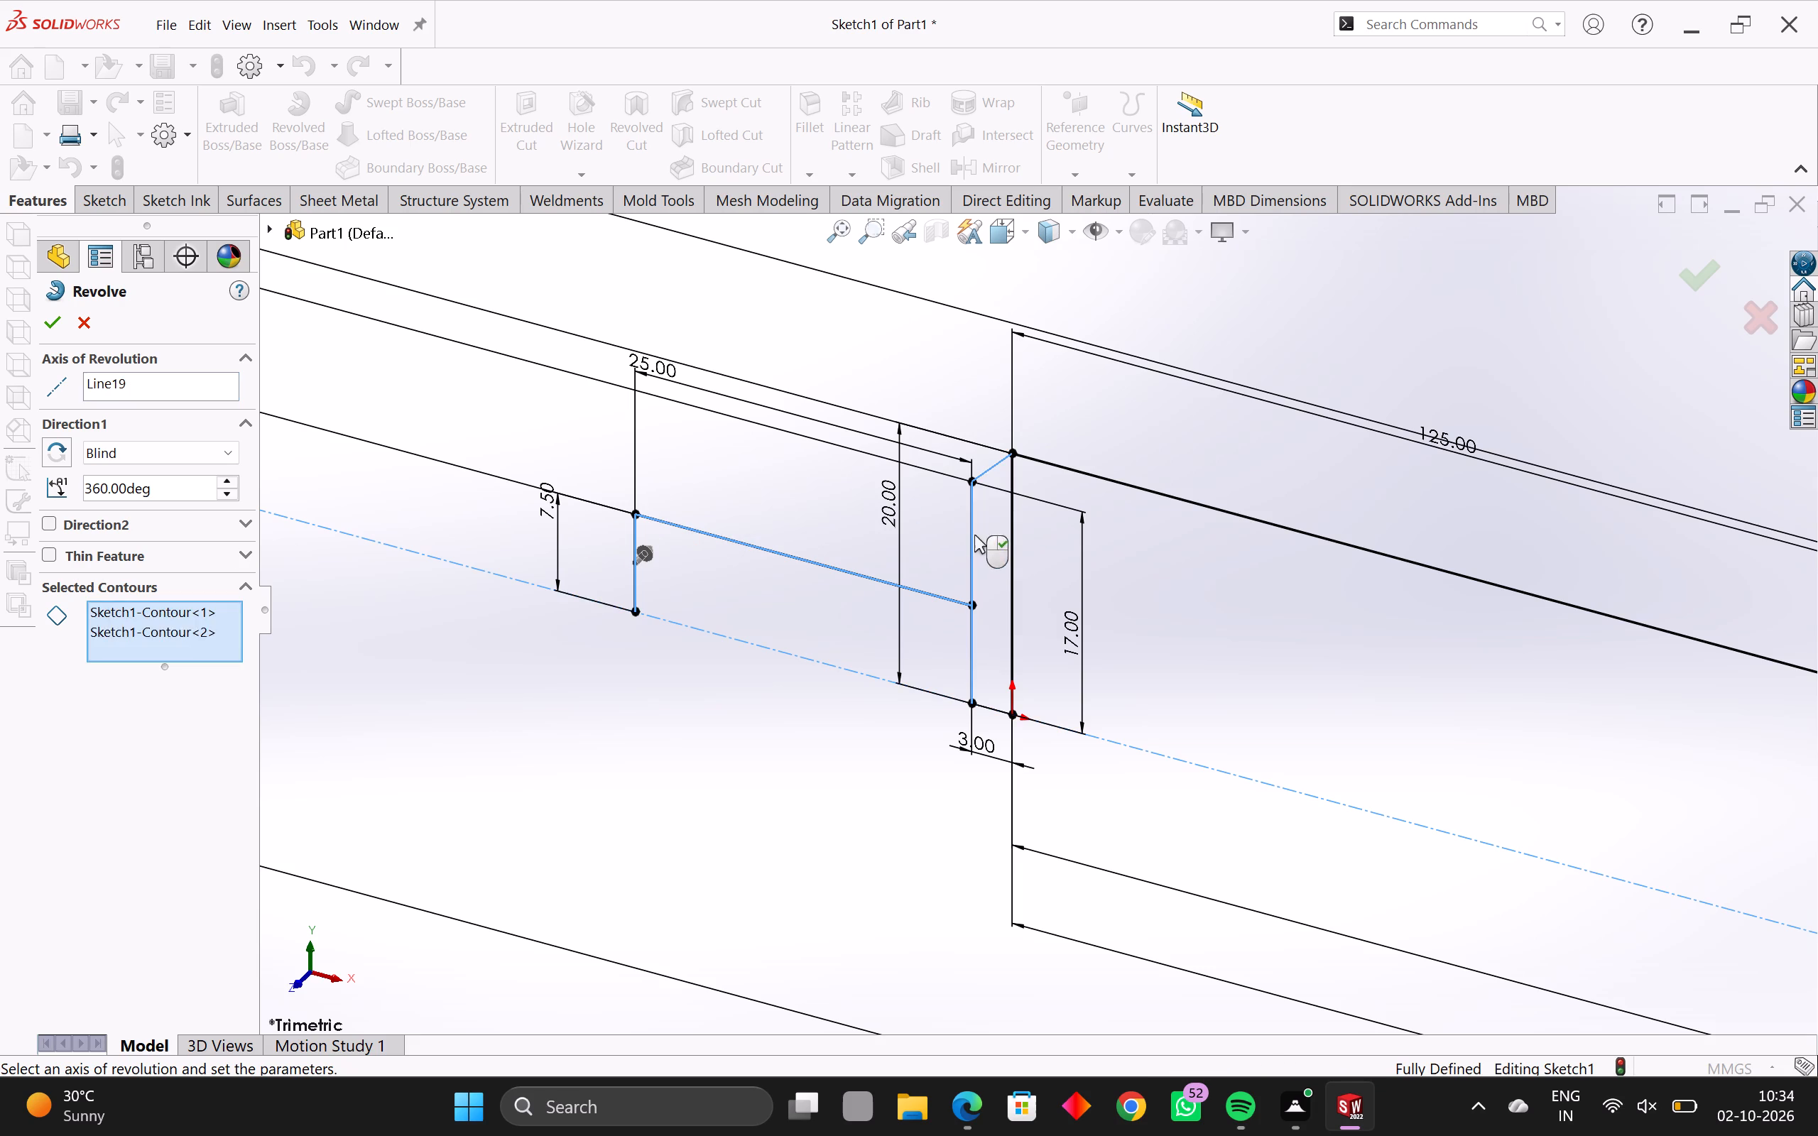
click(1015, 521)
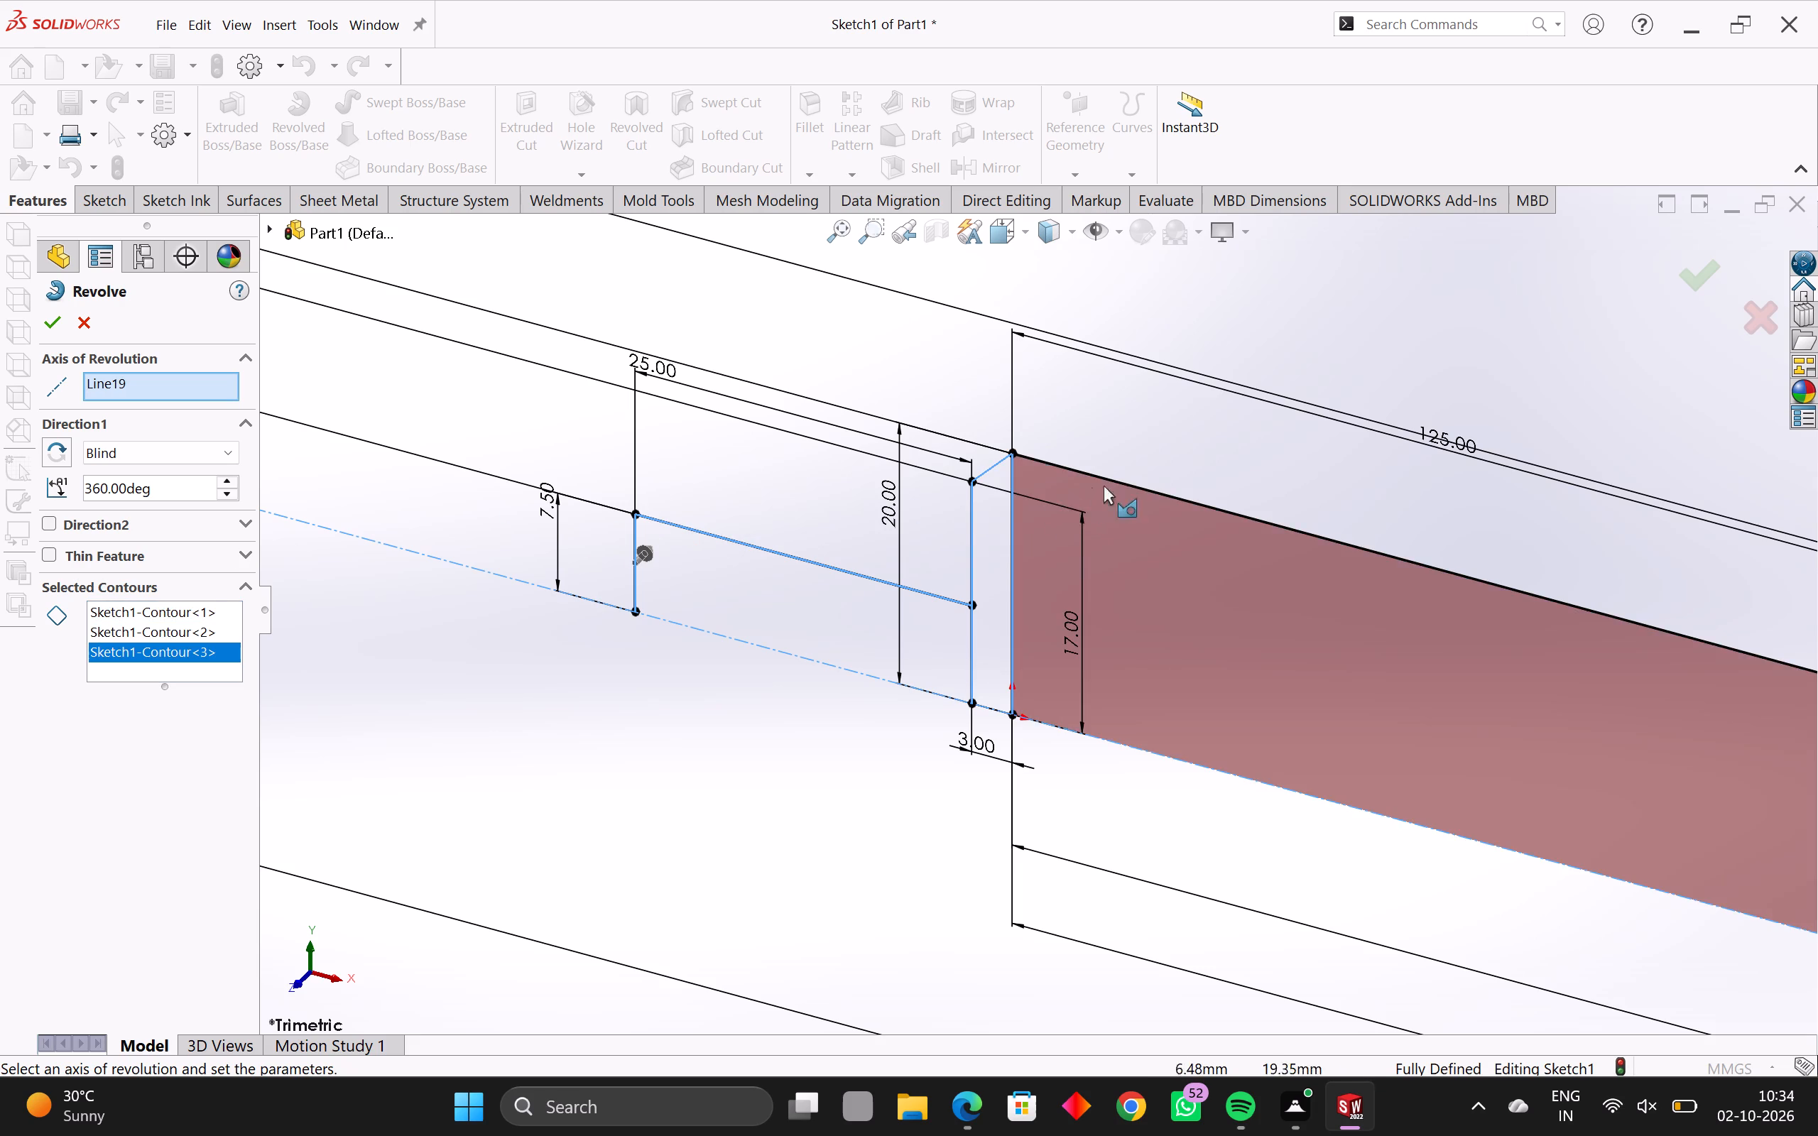
click(1122, 482)
Add the line at the 125 mm end, the sloped transition and the flange outline as contours, and try to build the revolve.
scroll(1165, 510, down, 5)
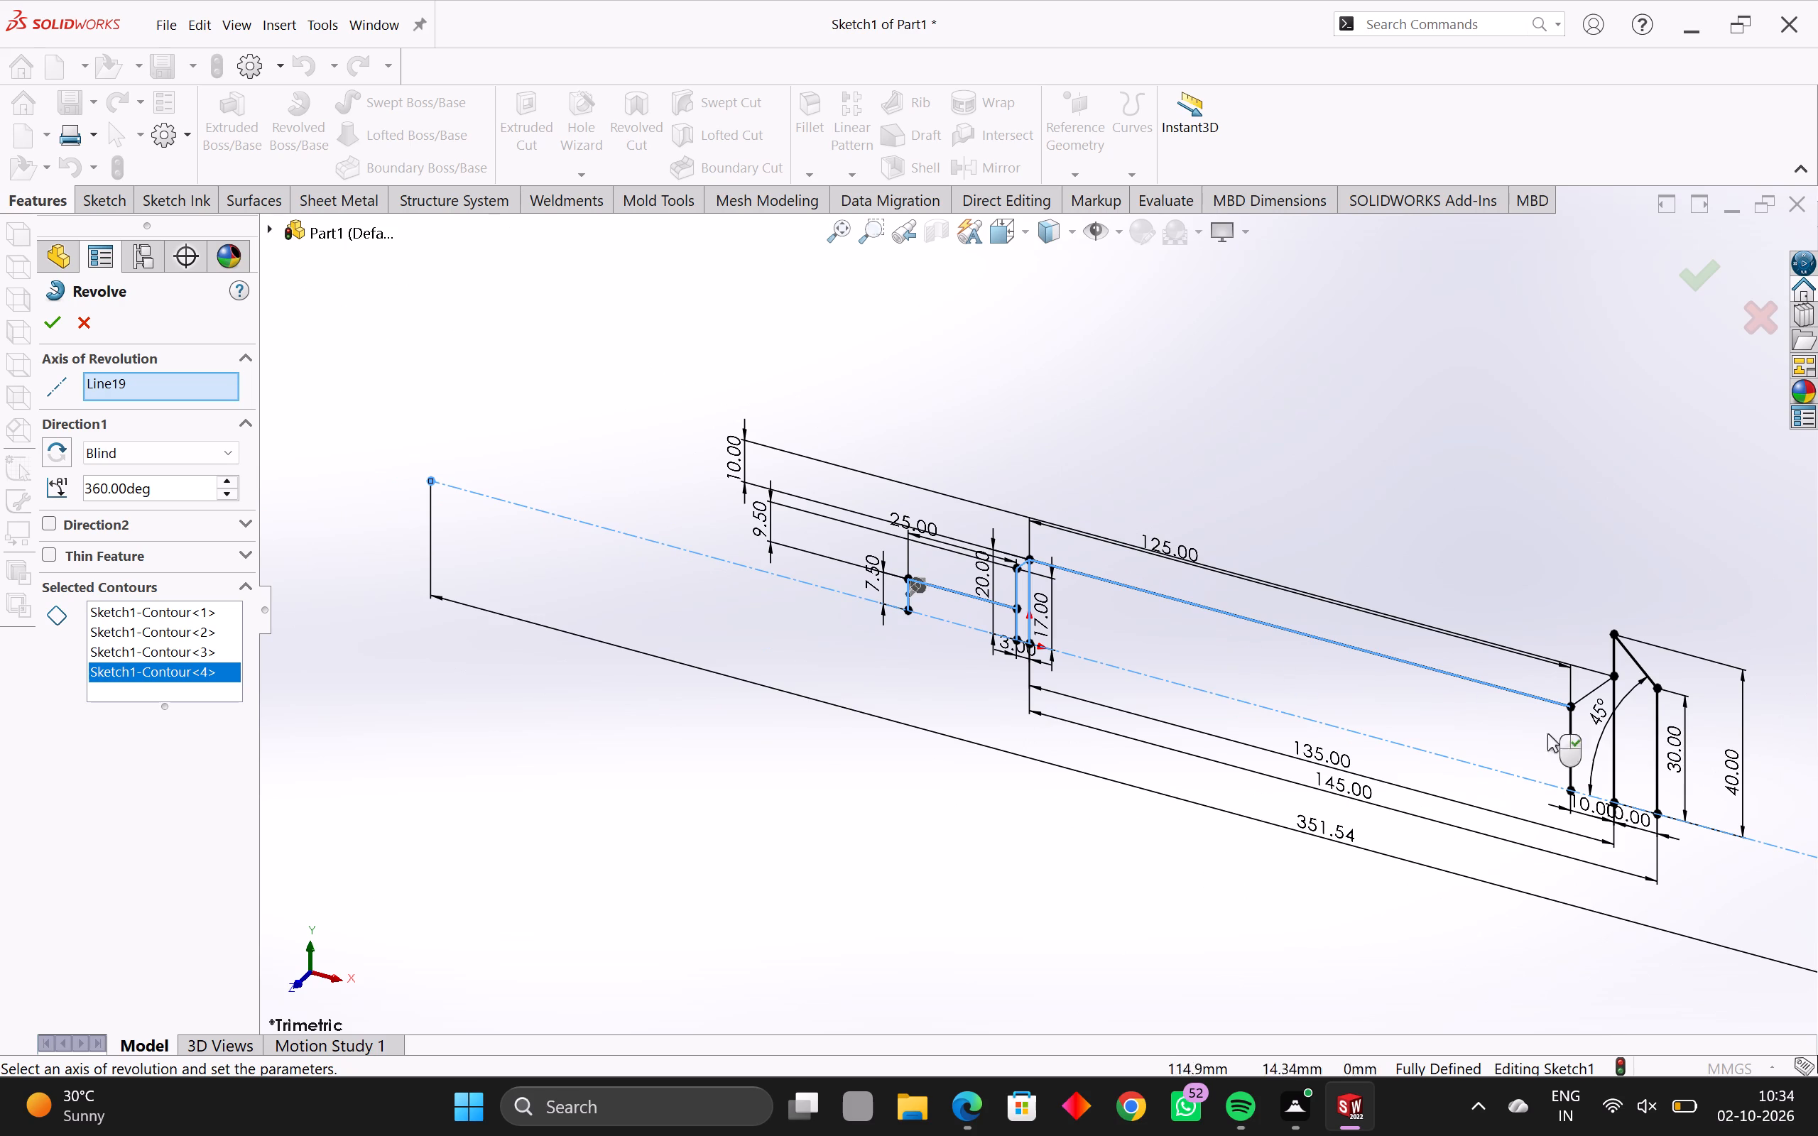
scroll(1585, 758, up, 3)
click(1459, 736)
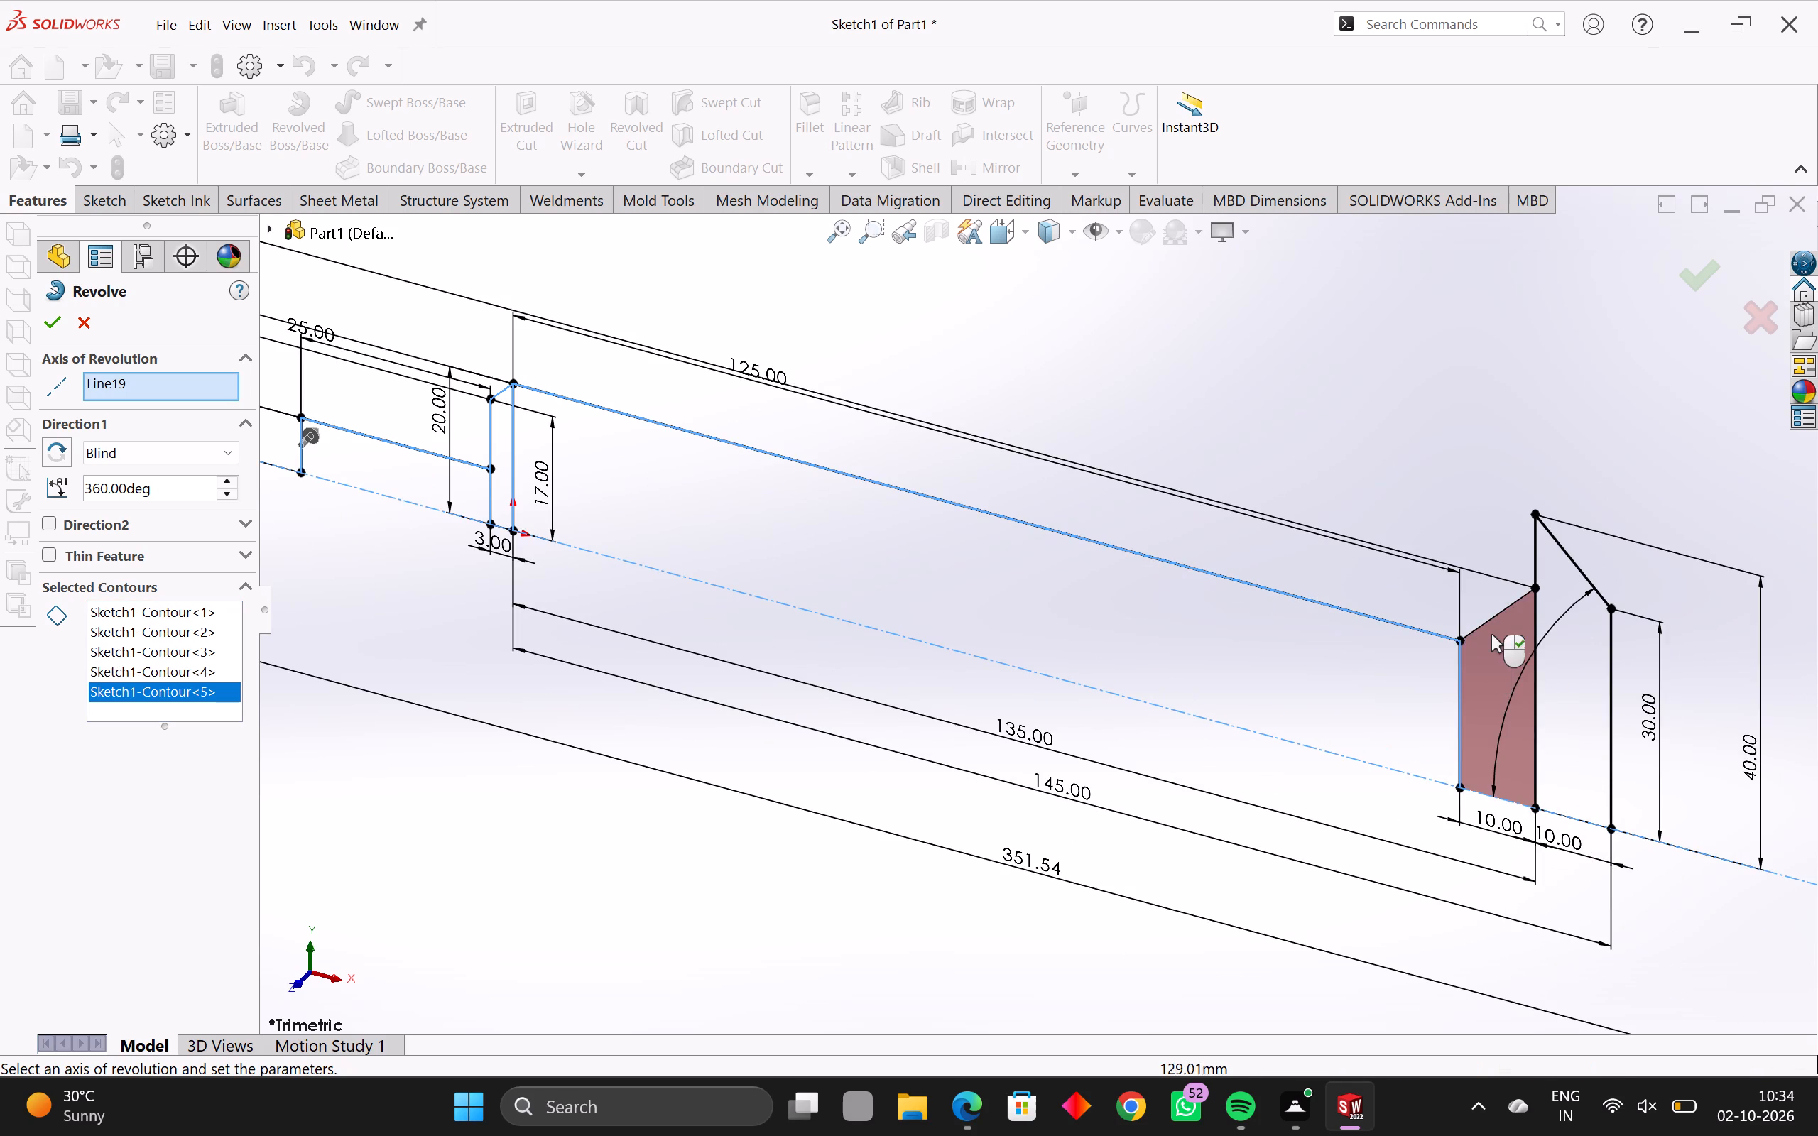
click(1488, 618)
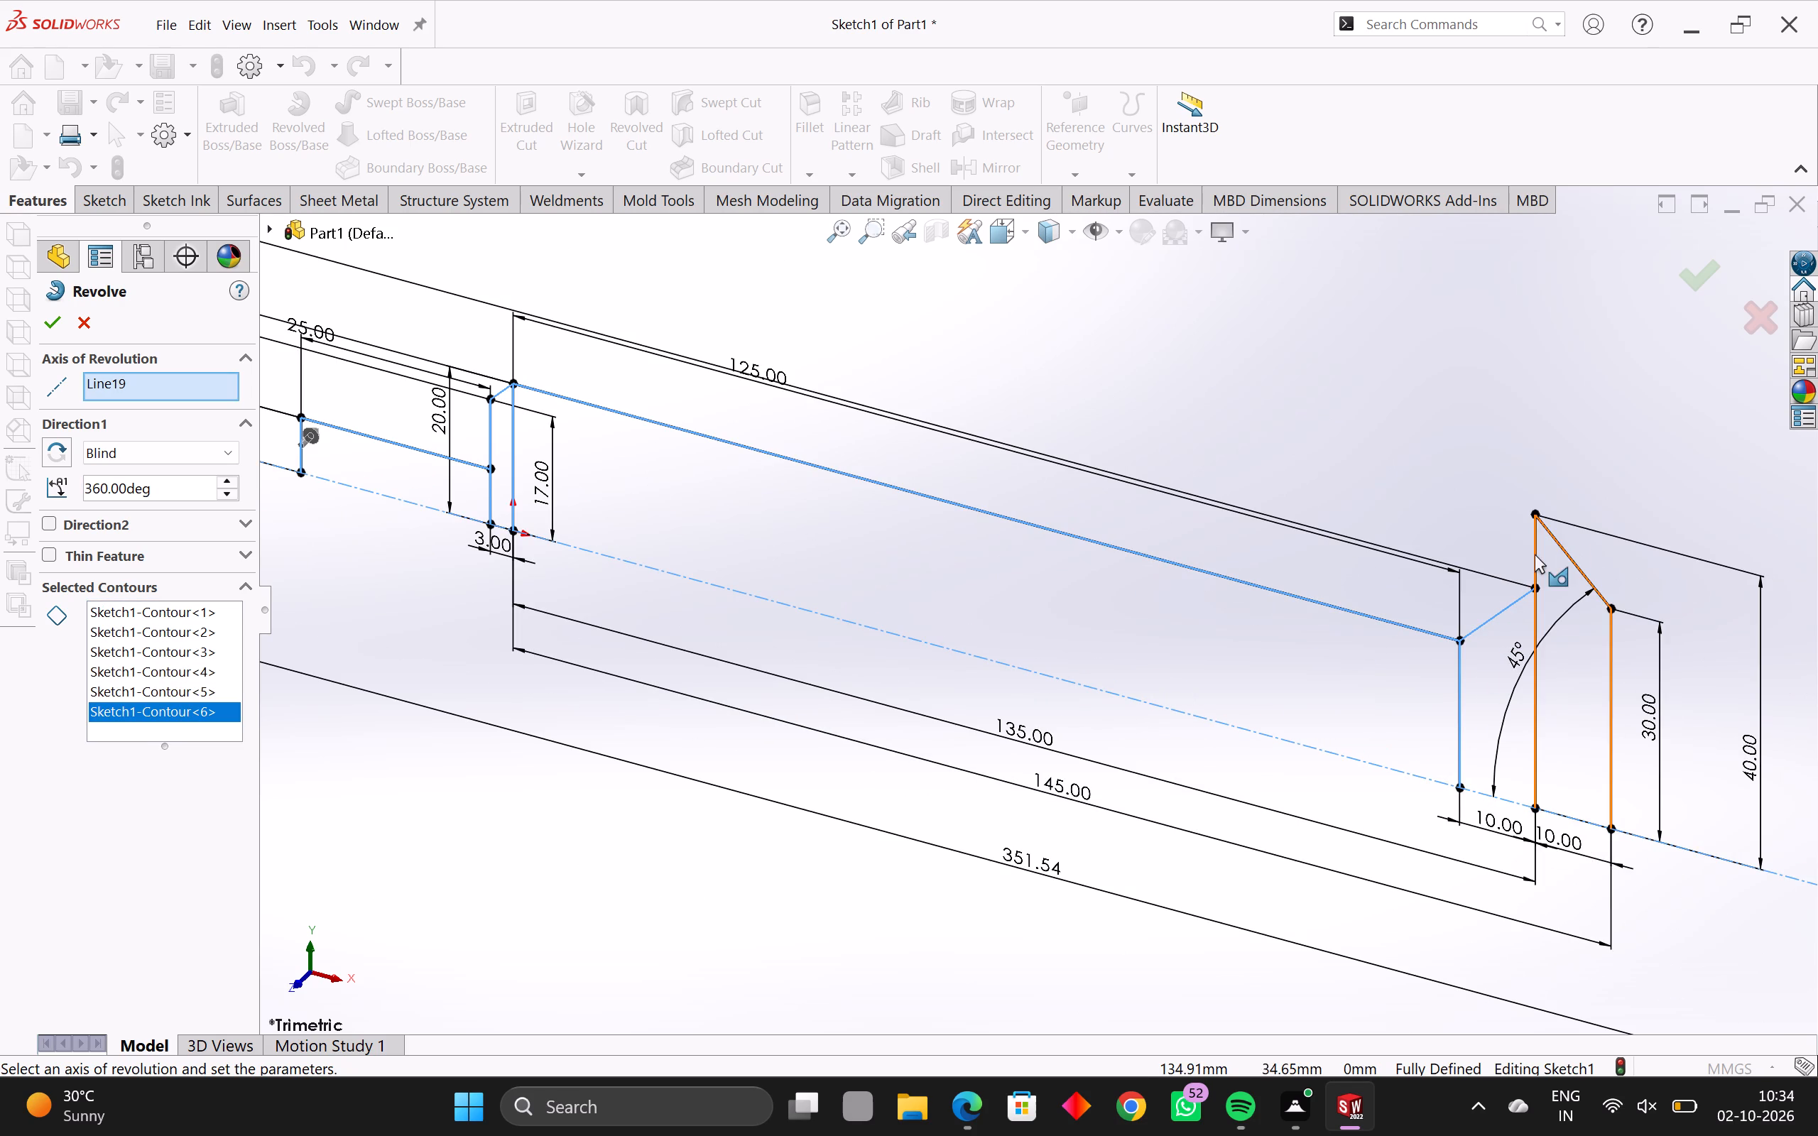
click(1535, 554)
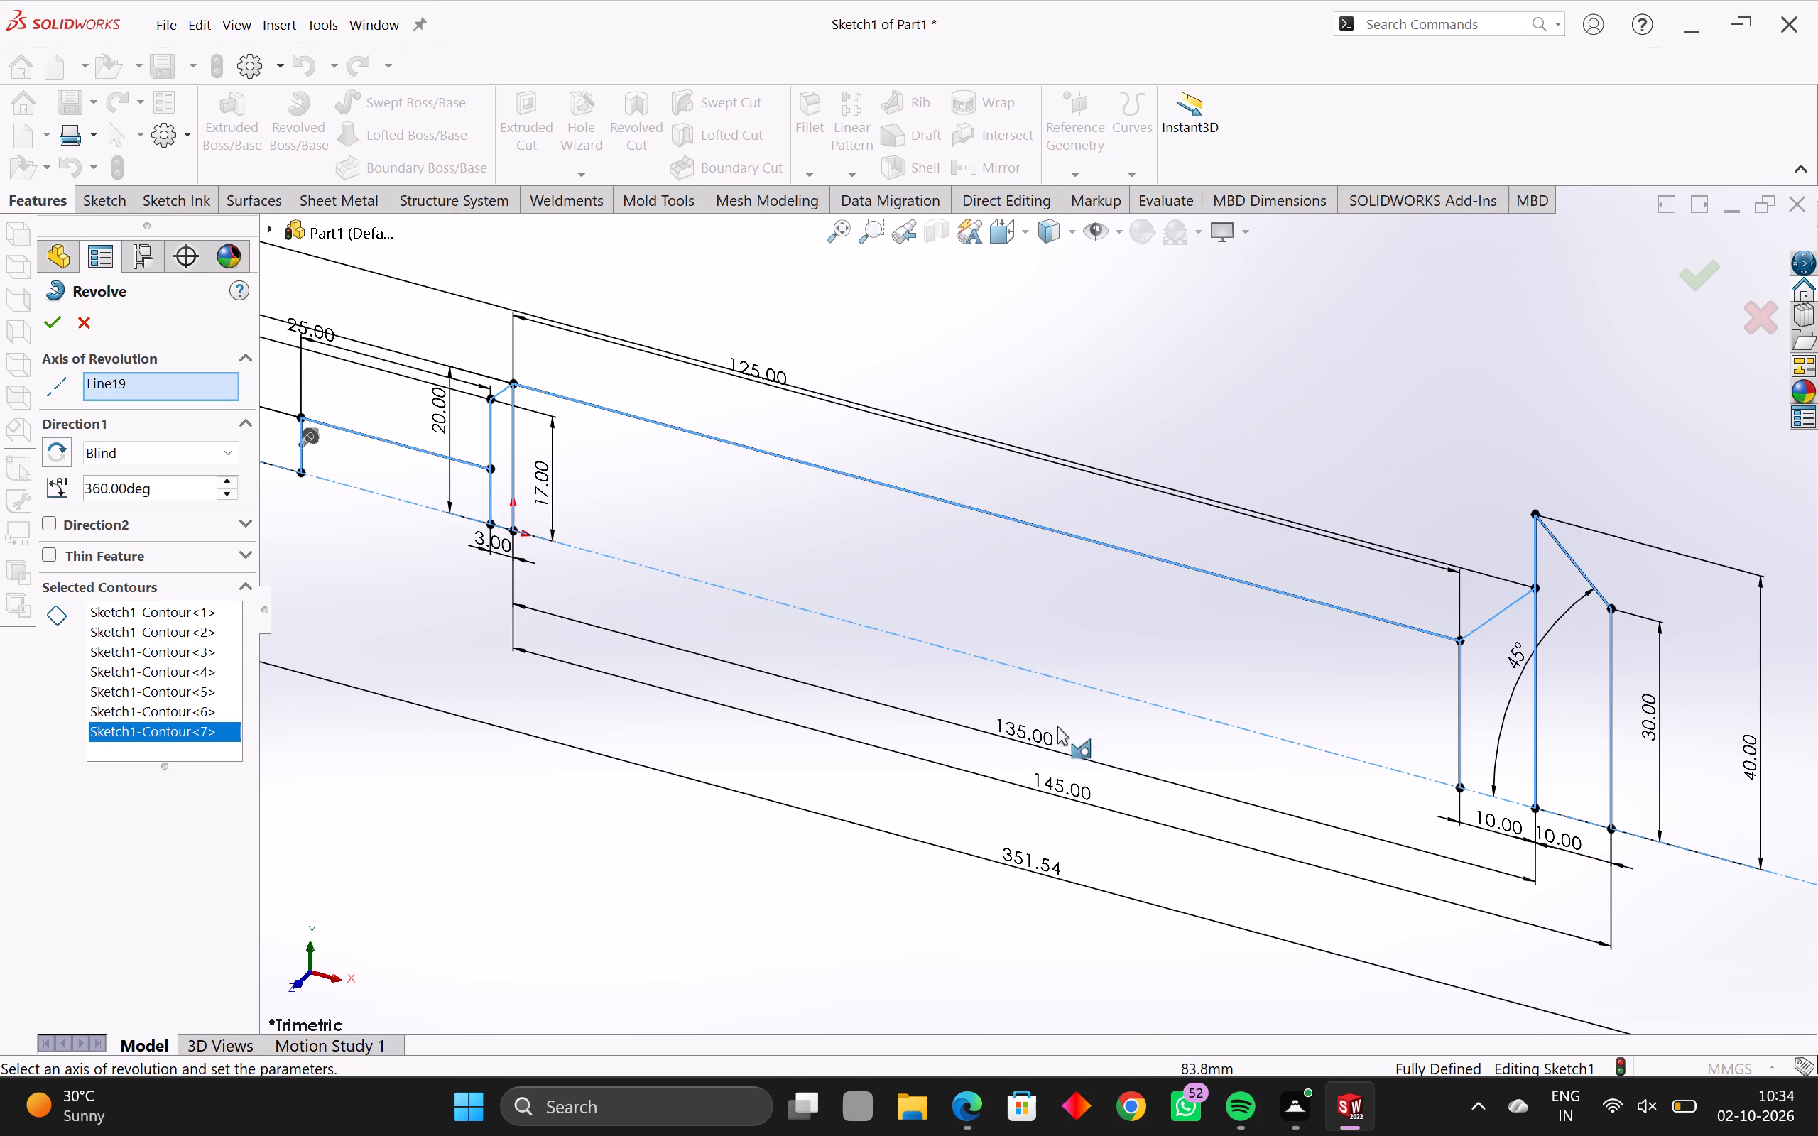
scroll(839, 635, down, 1)
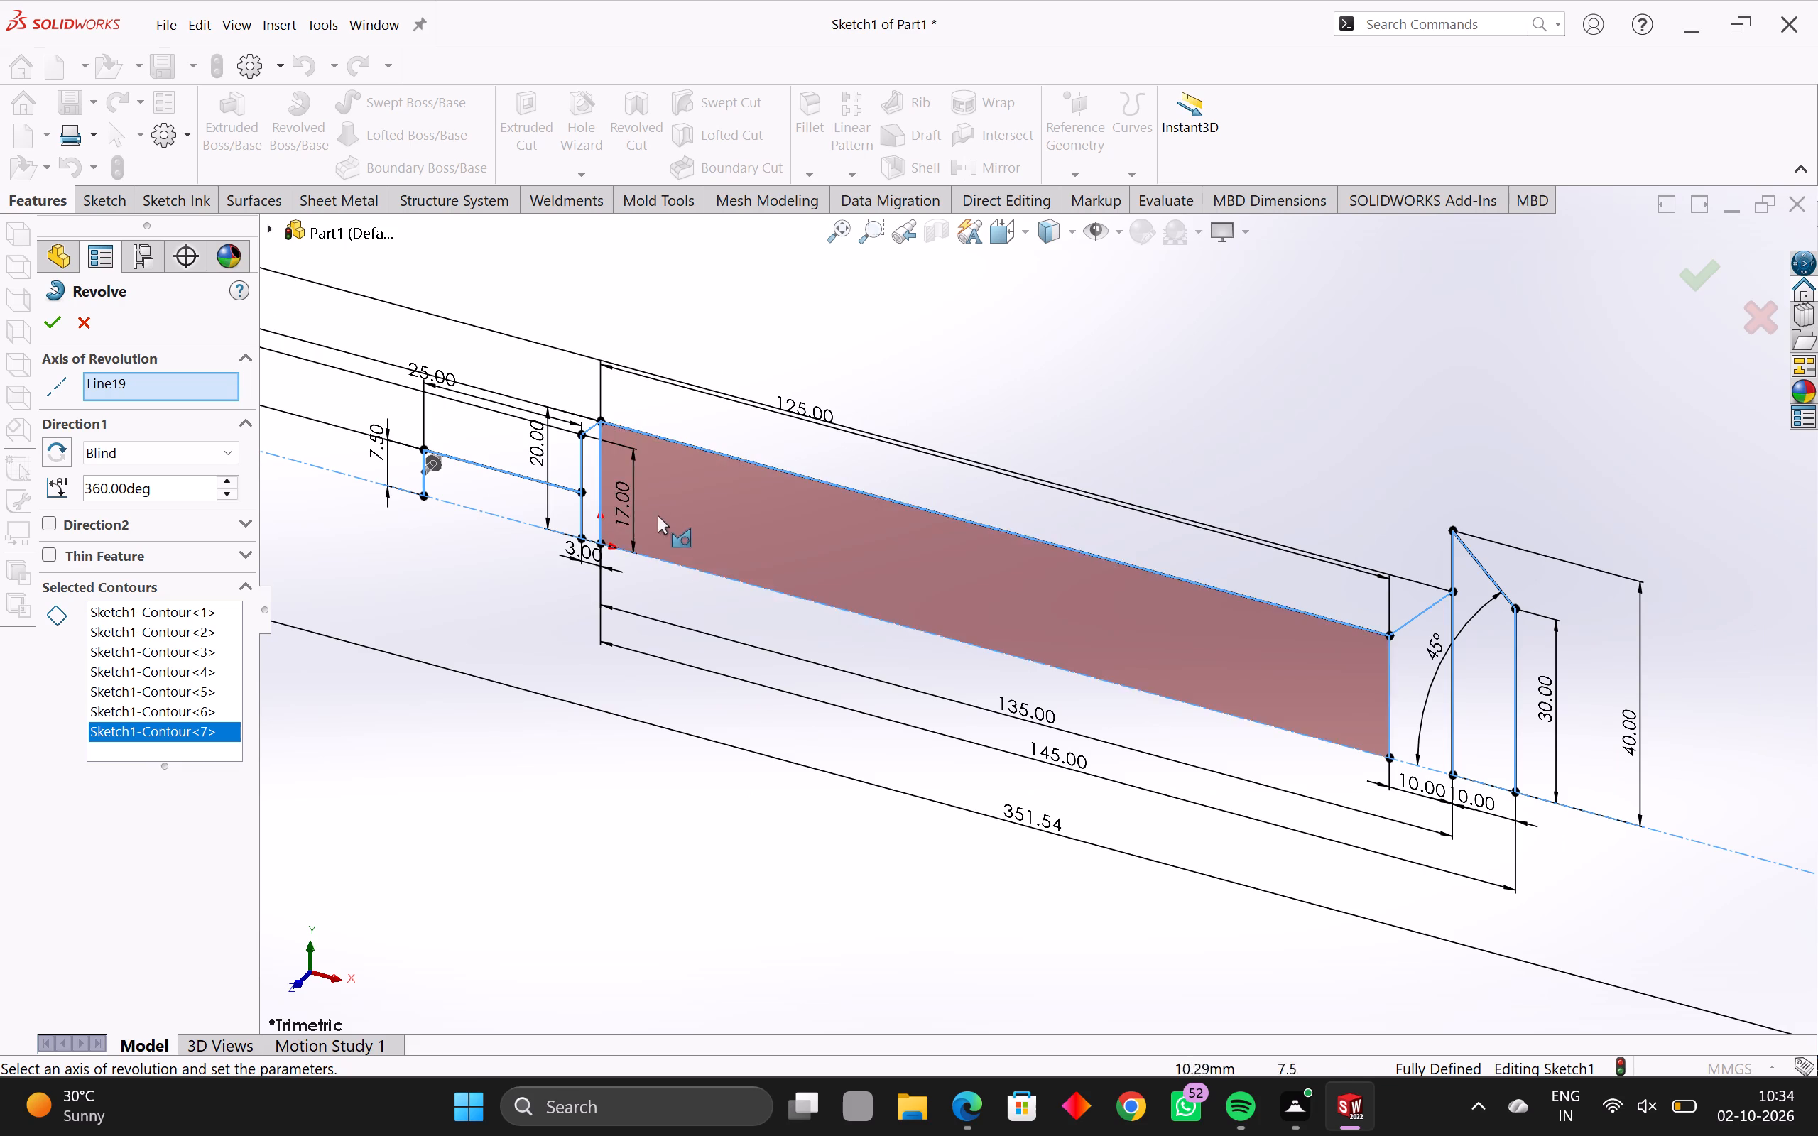
click(48, 327)
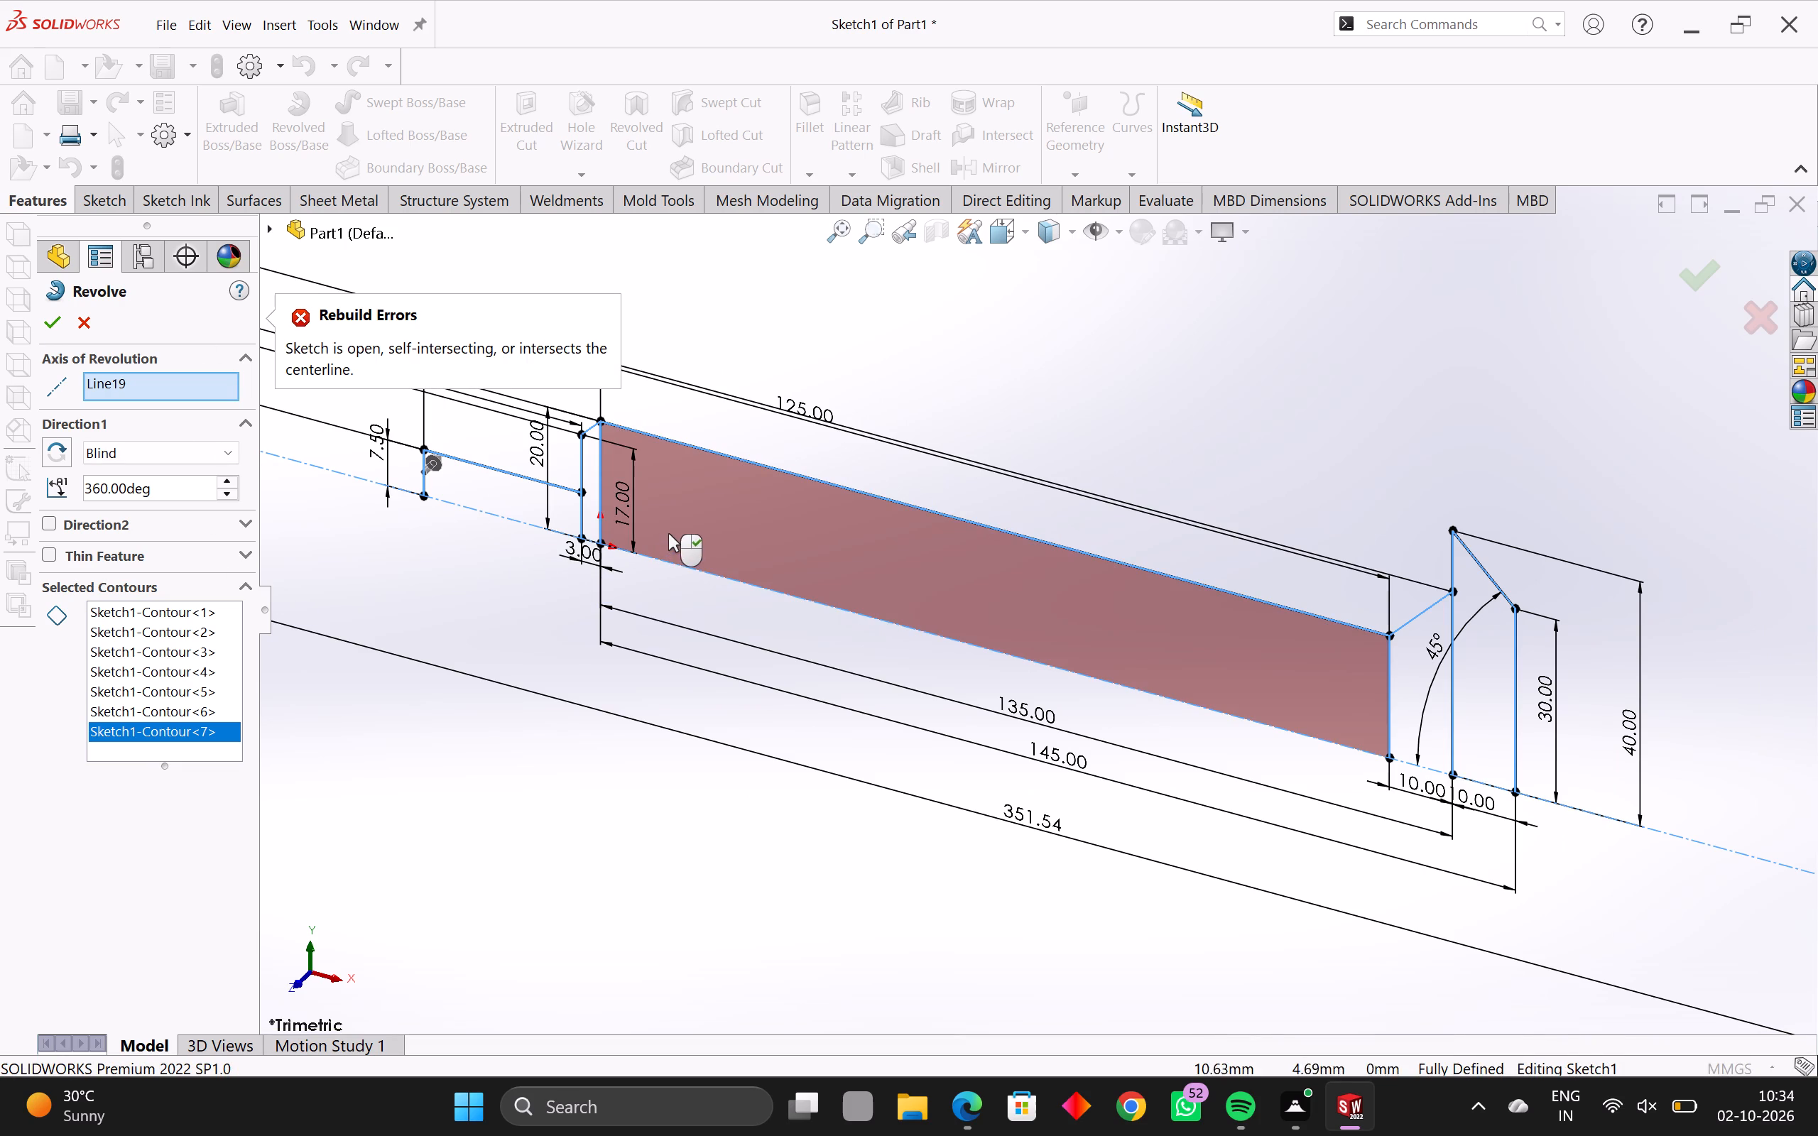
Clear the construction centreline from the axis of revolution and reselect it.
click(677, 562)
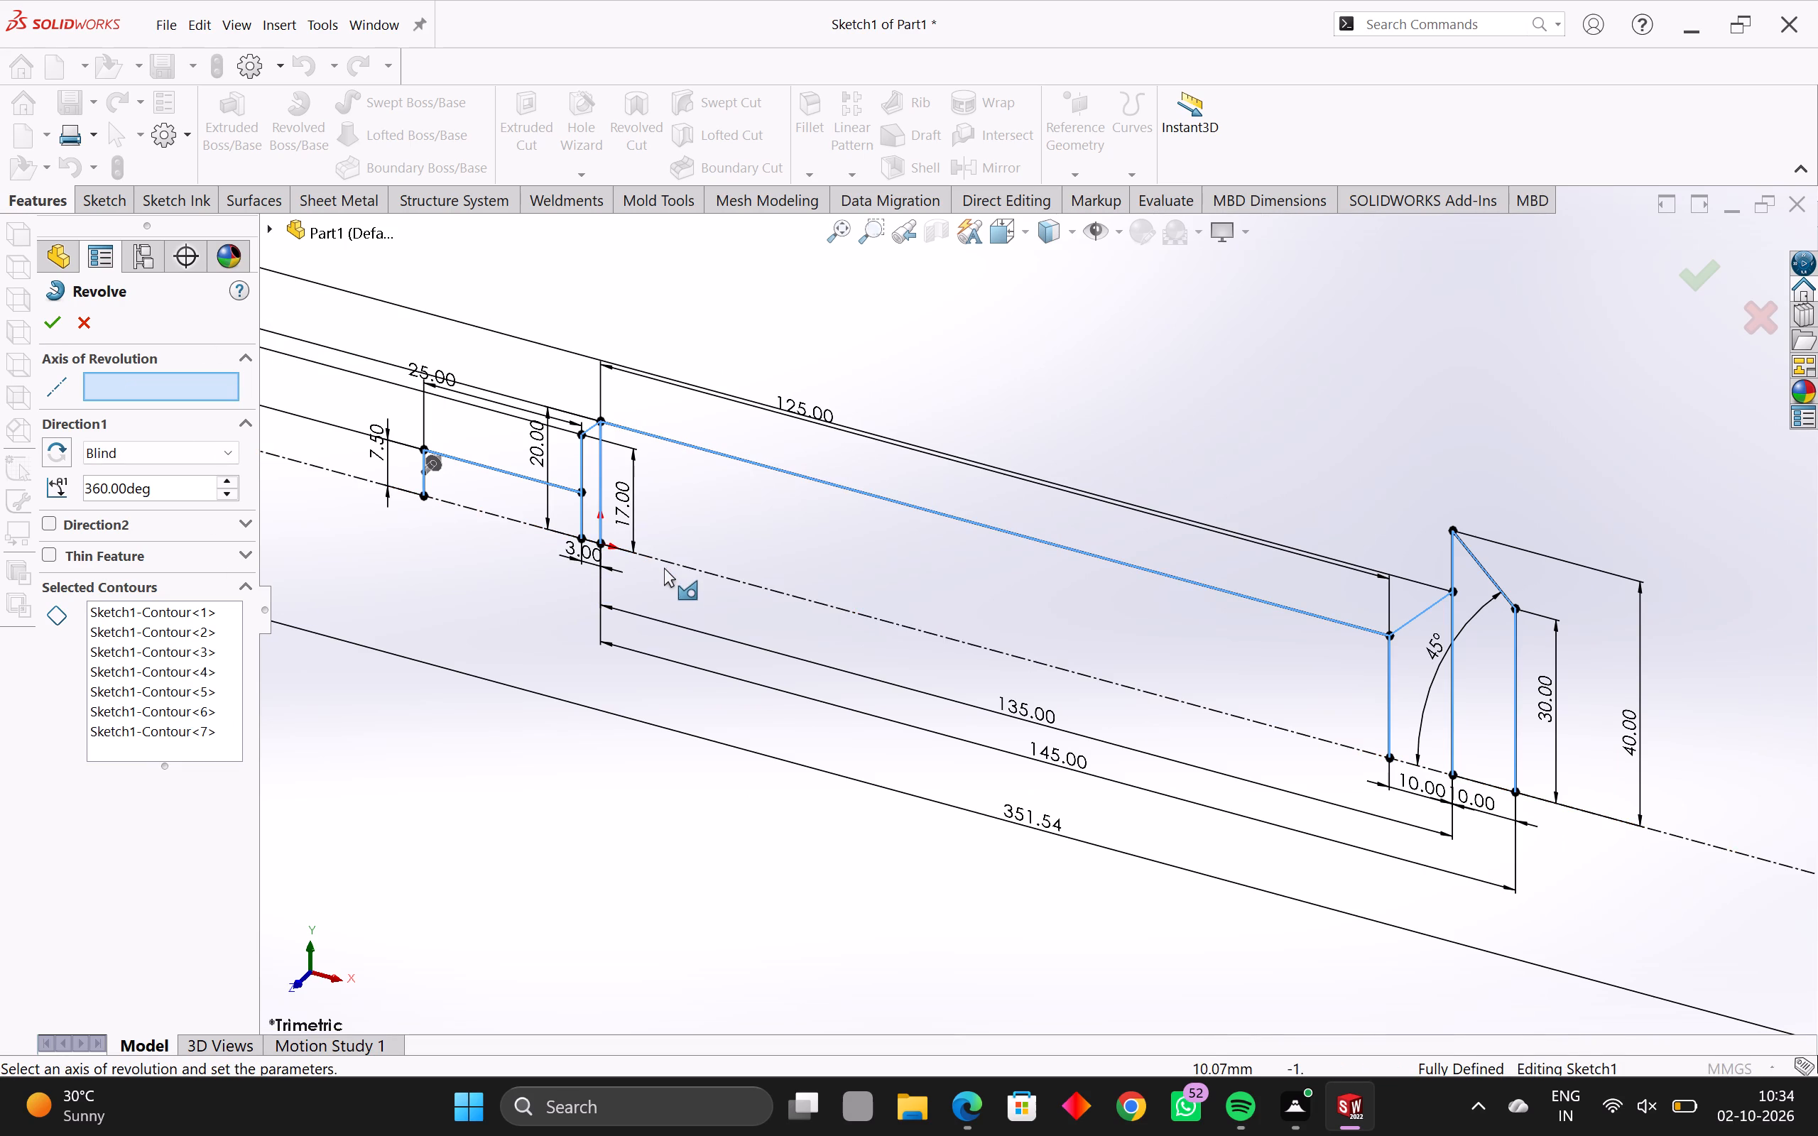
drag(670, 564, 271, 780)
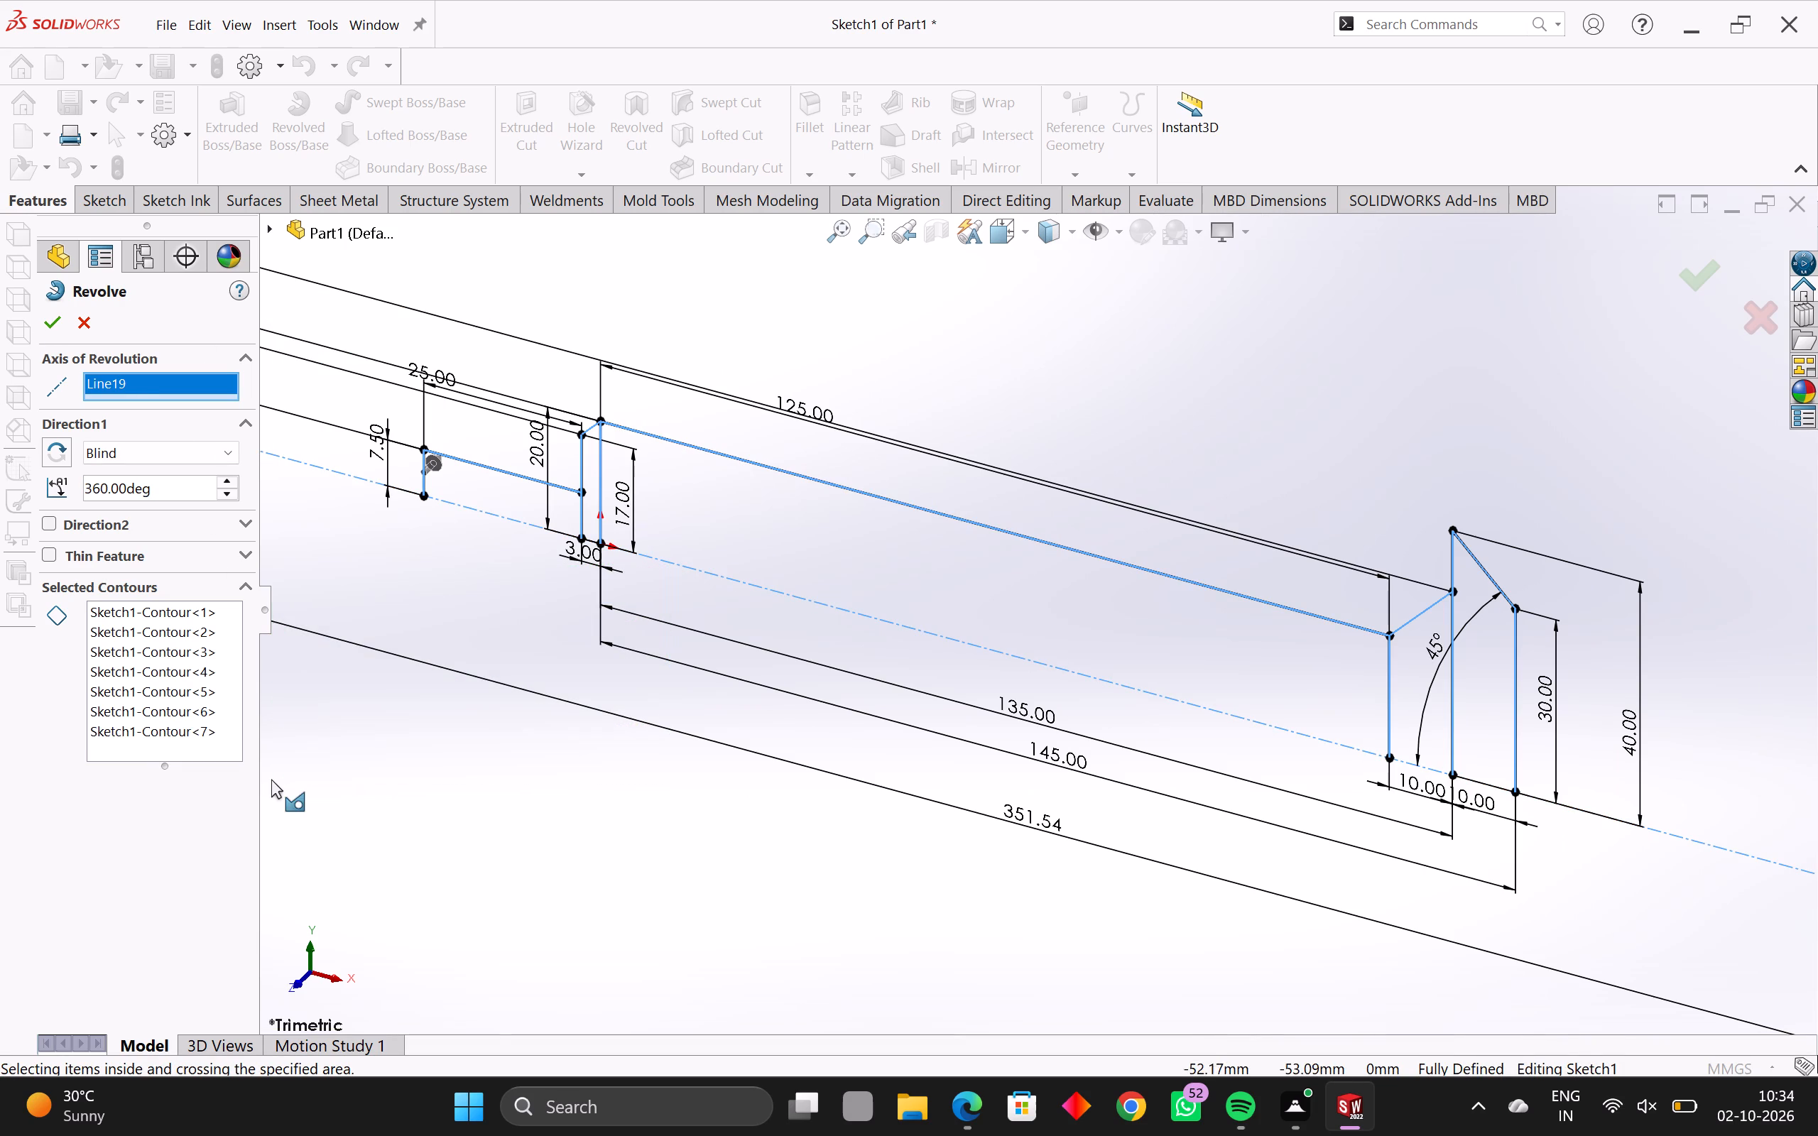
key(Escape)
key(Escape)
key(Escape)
Examine the selected revolve contours along the profile and where the flange end meets the centreline.
scroll(562, 557, down, 6)
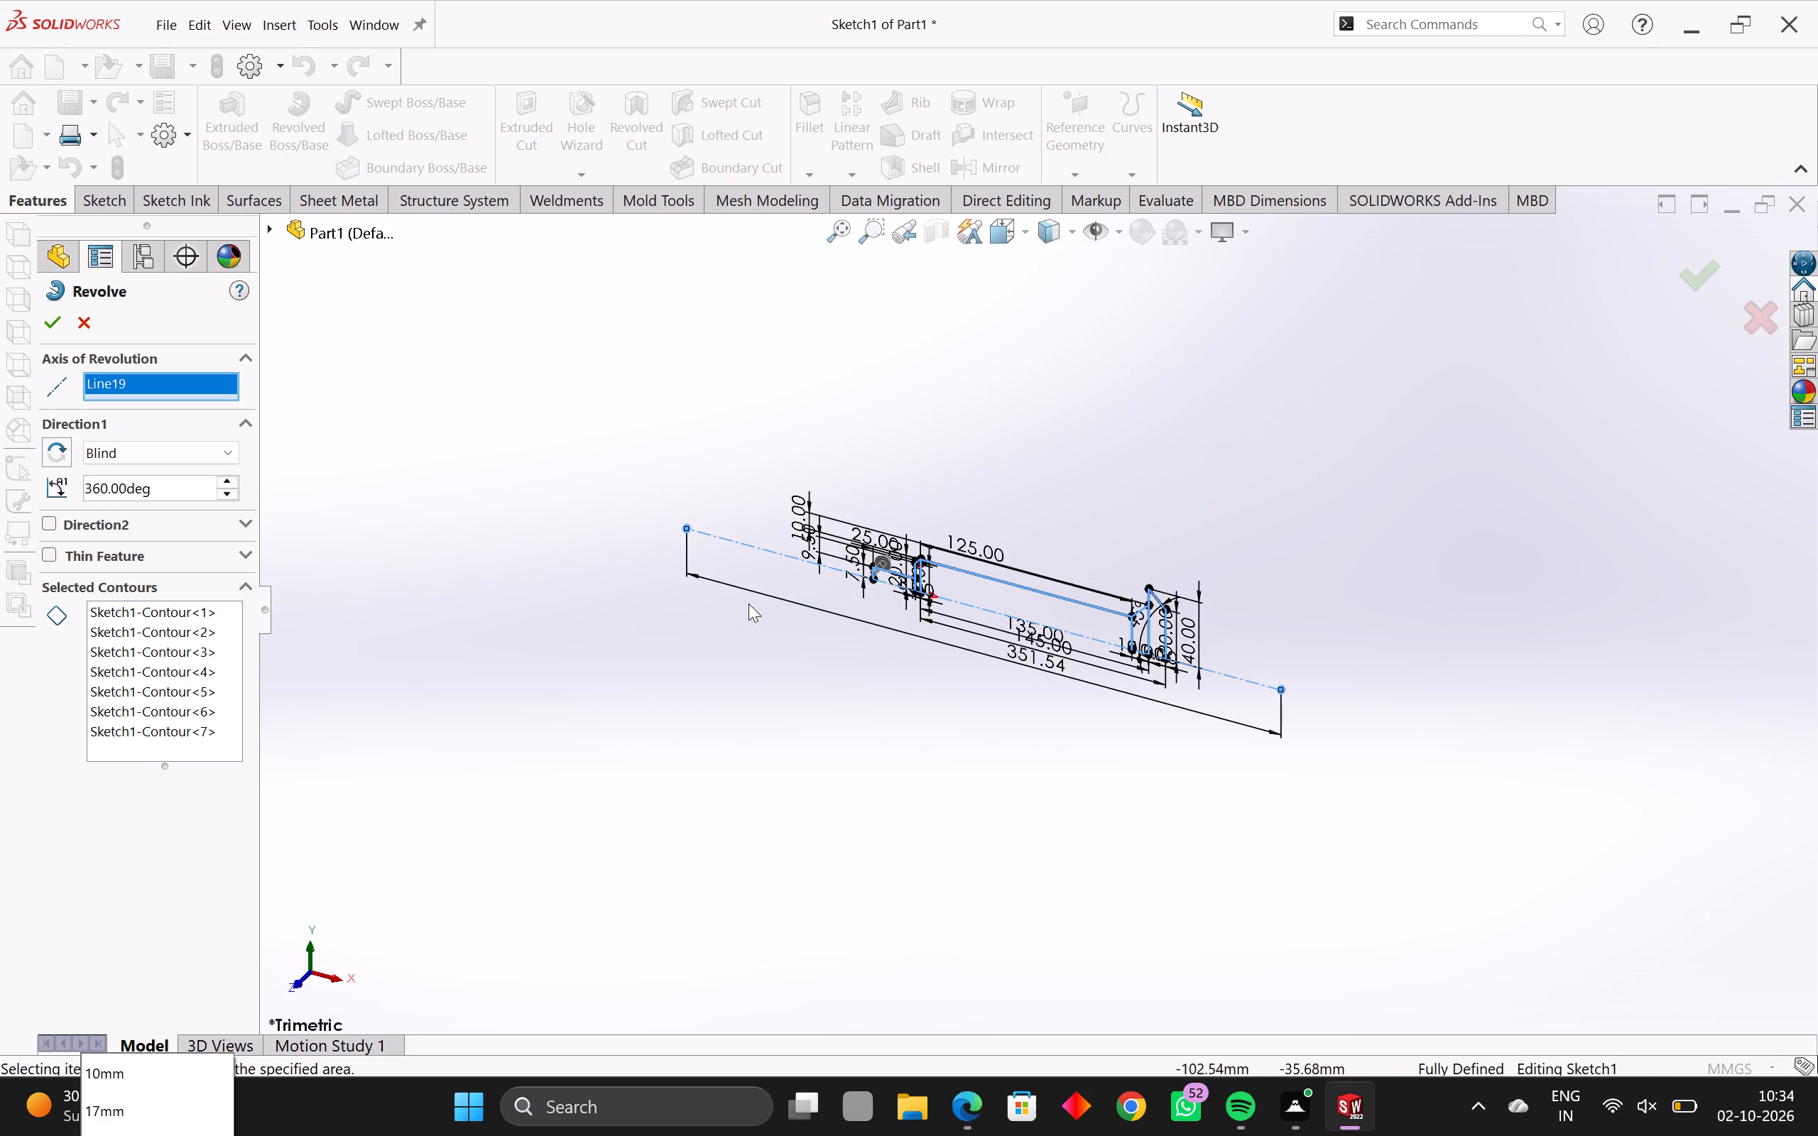
scroll(825, 613, up, 5)
scroll(1192, 418, up, 5)
scroll(1192, 419, down, 5)
key(Escape)
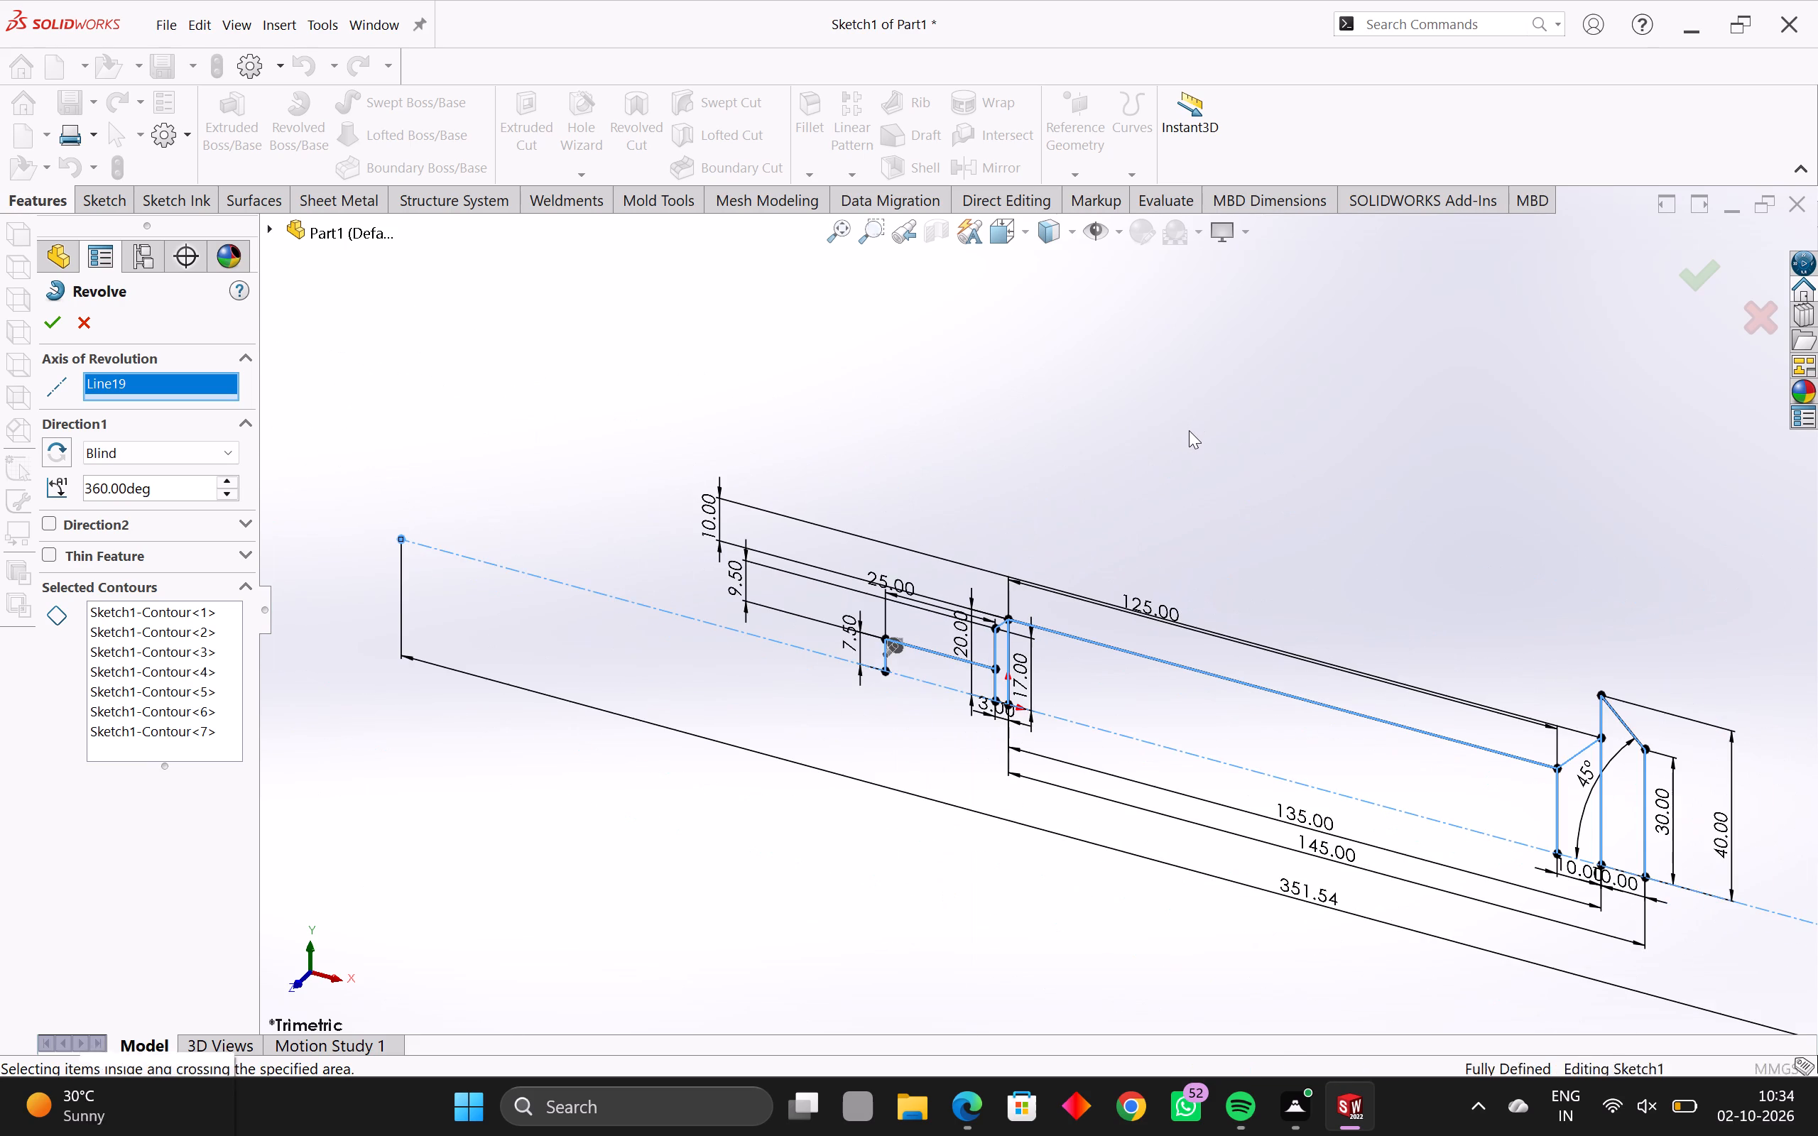
key(Escape)
scroll(1183, 469, down, 5)
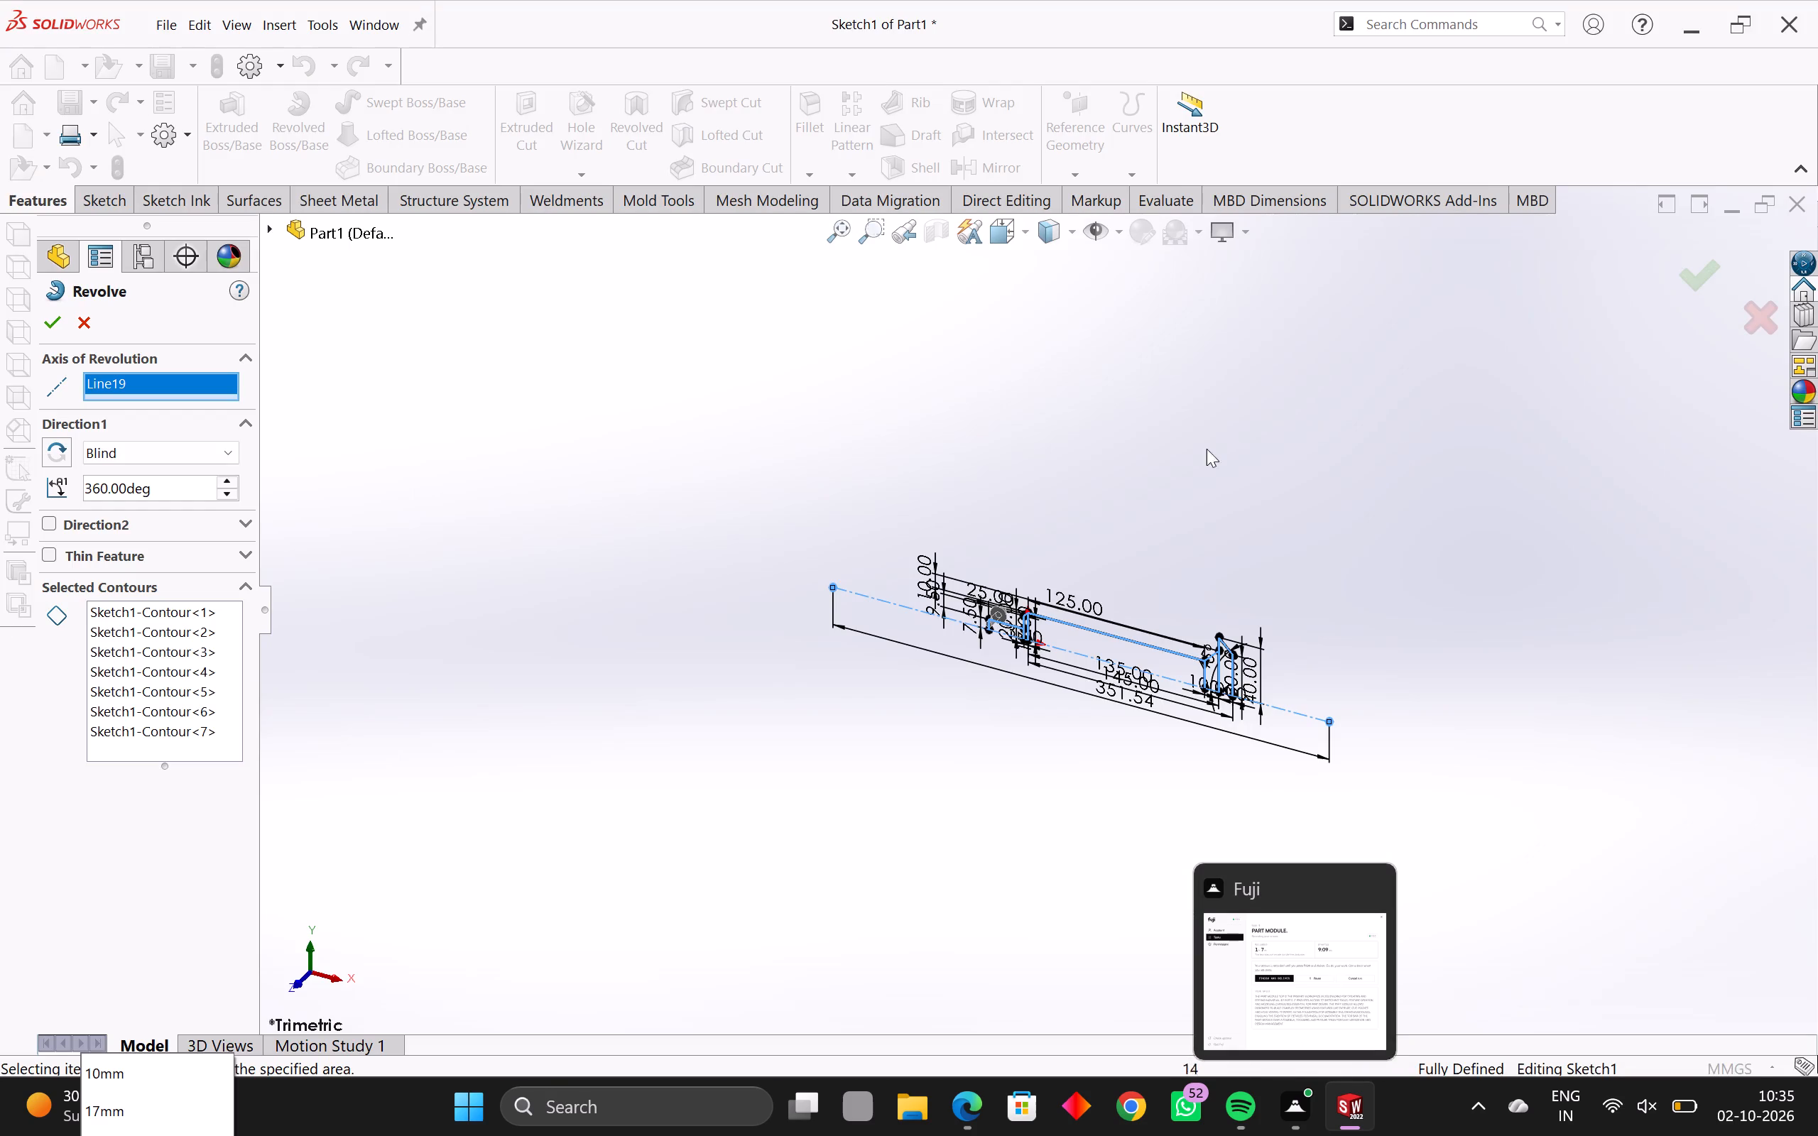
scroll(1195, 645, up, 10)
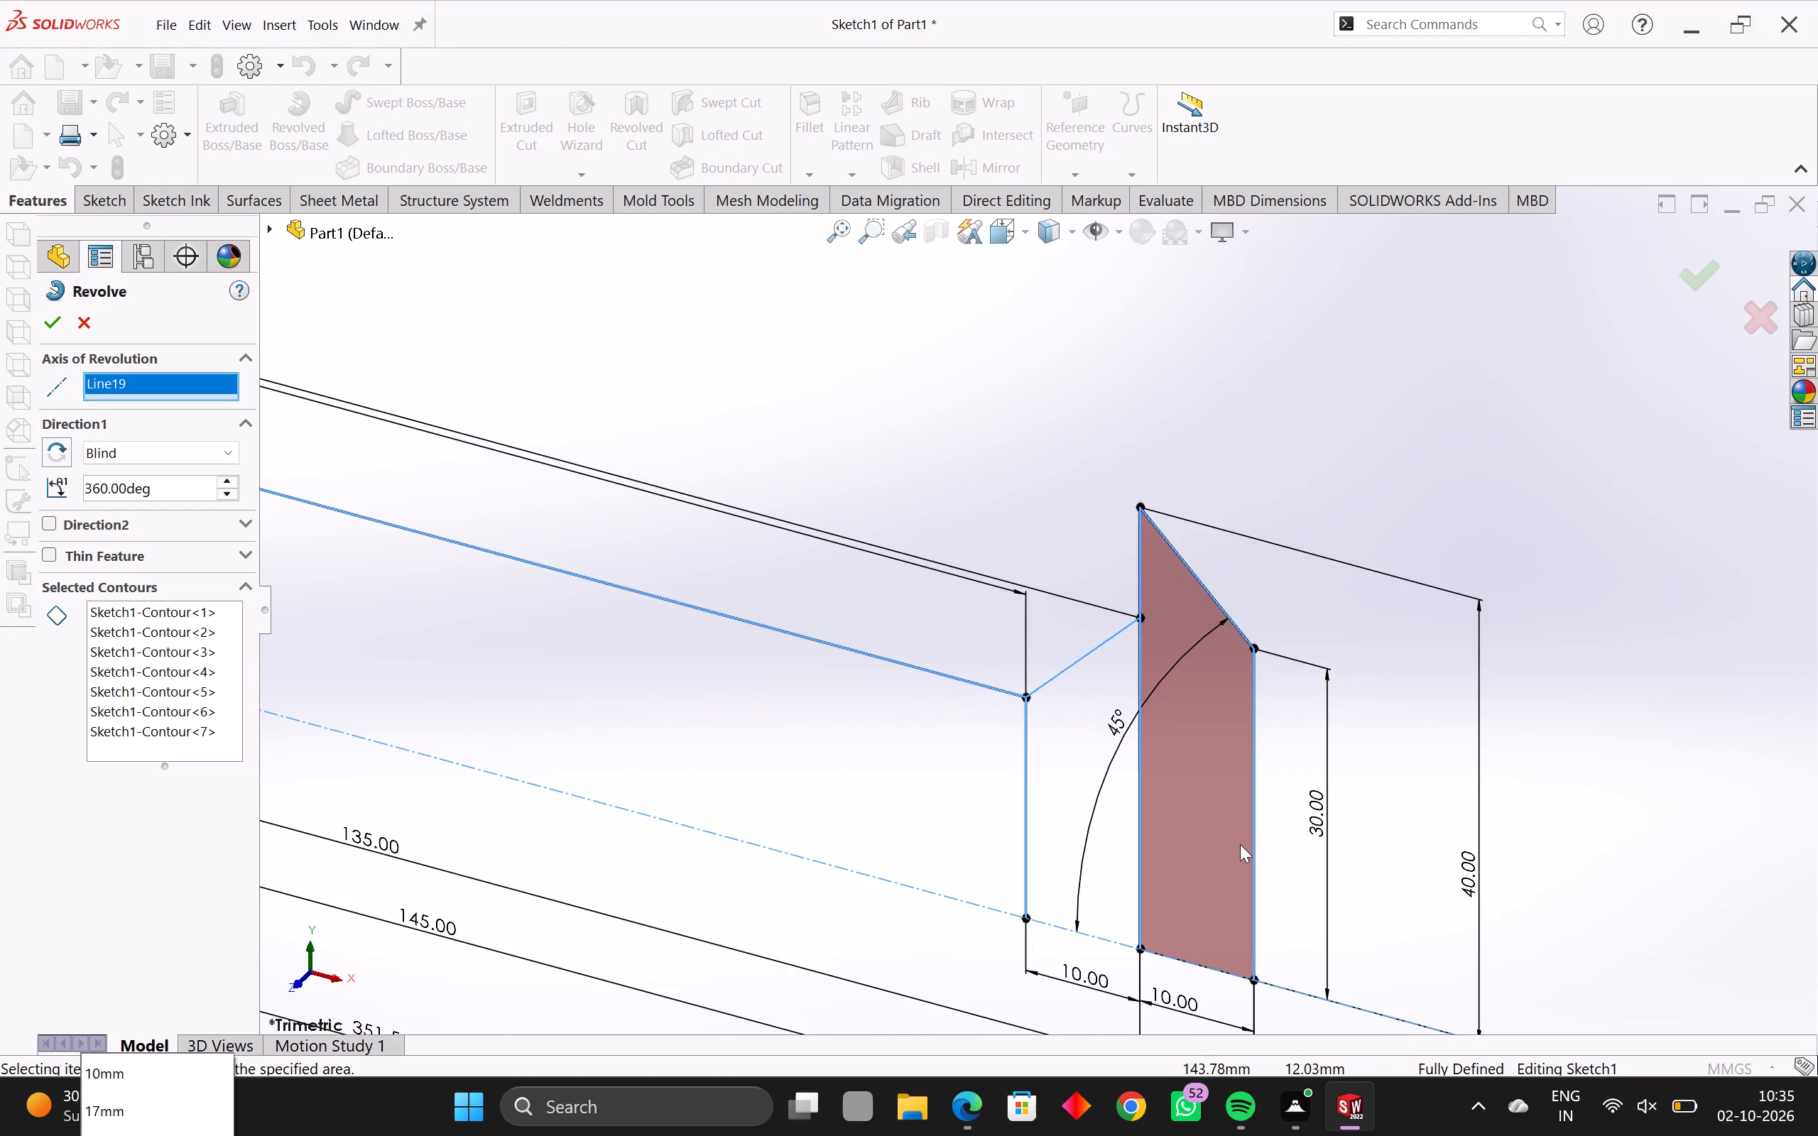
scroll(1240, 844, up, 4)
scroll(1247, 836, down, 2)
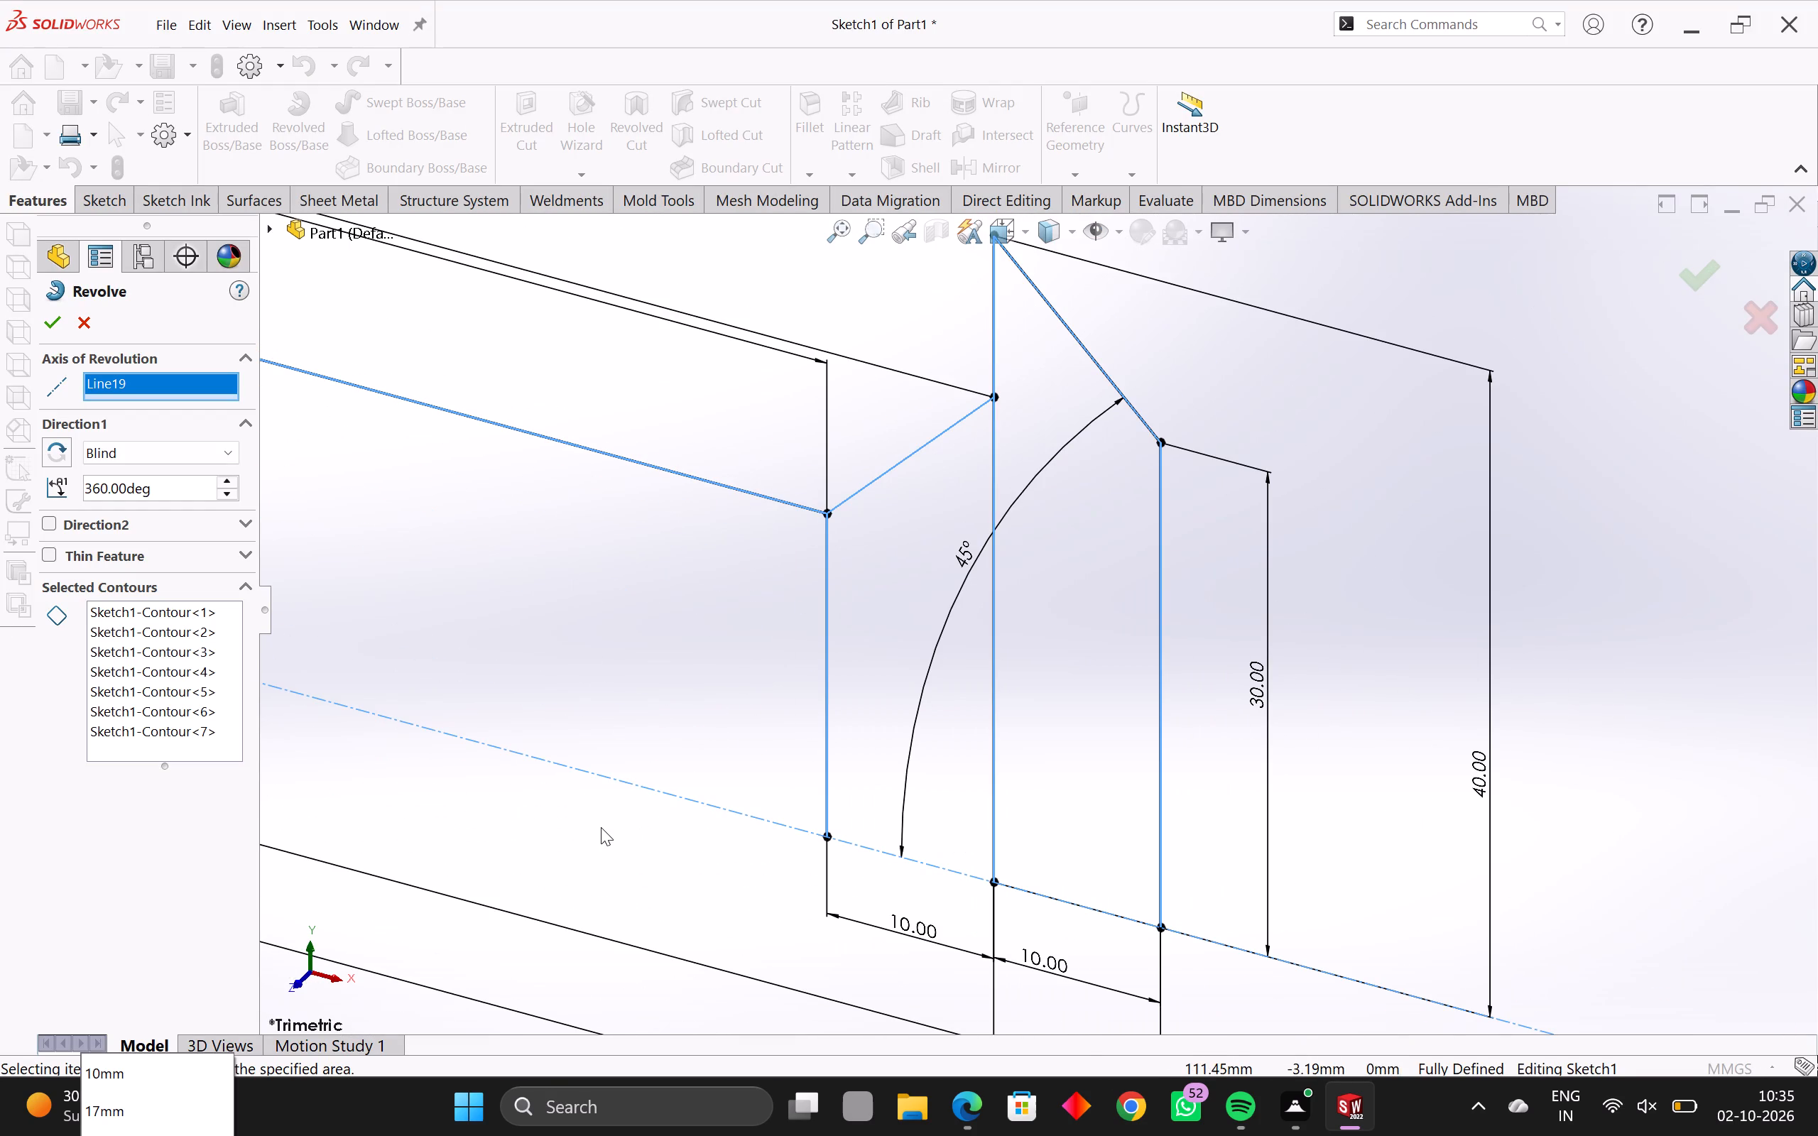
Set the revolve direction to Mid Plane at 360° and reselect the construction centreline as the axis of revolution.
click(611, 777)
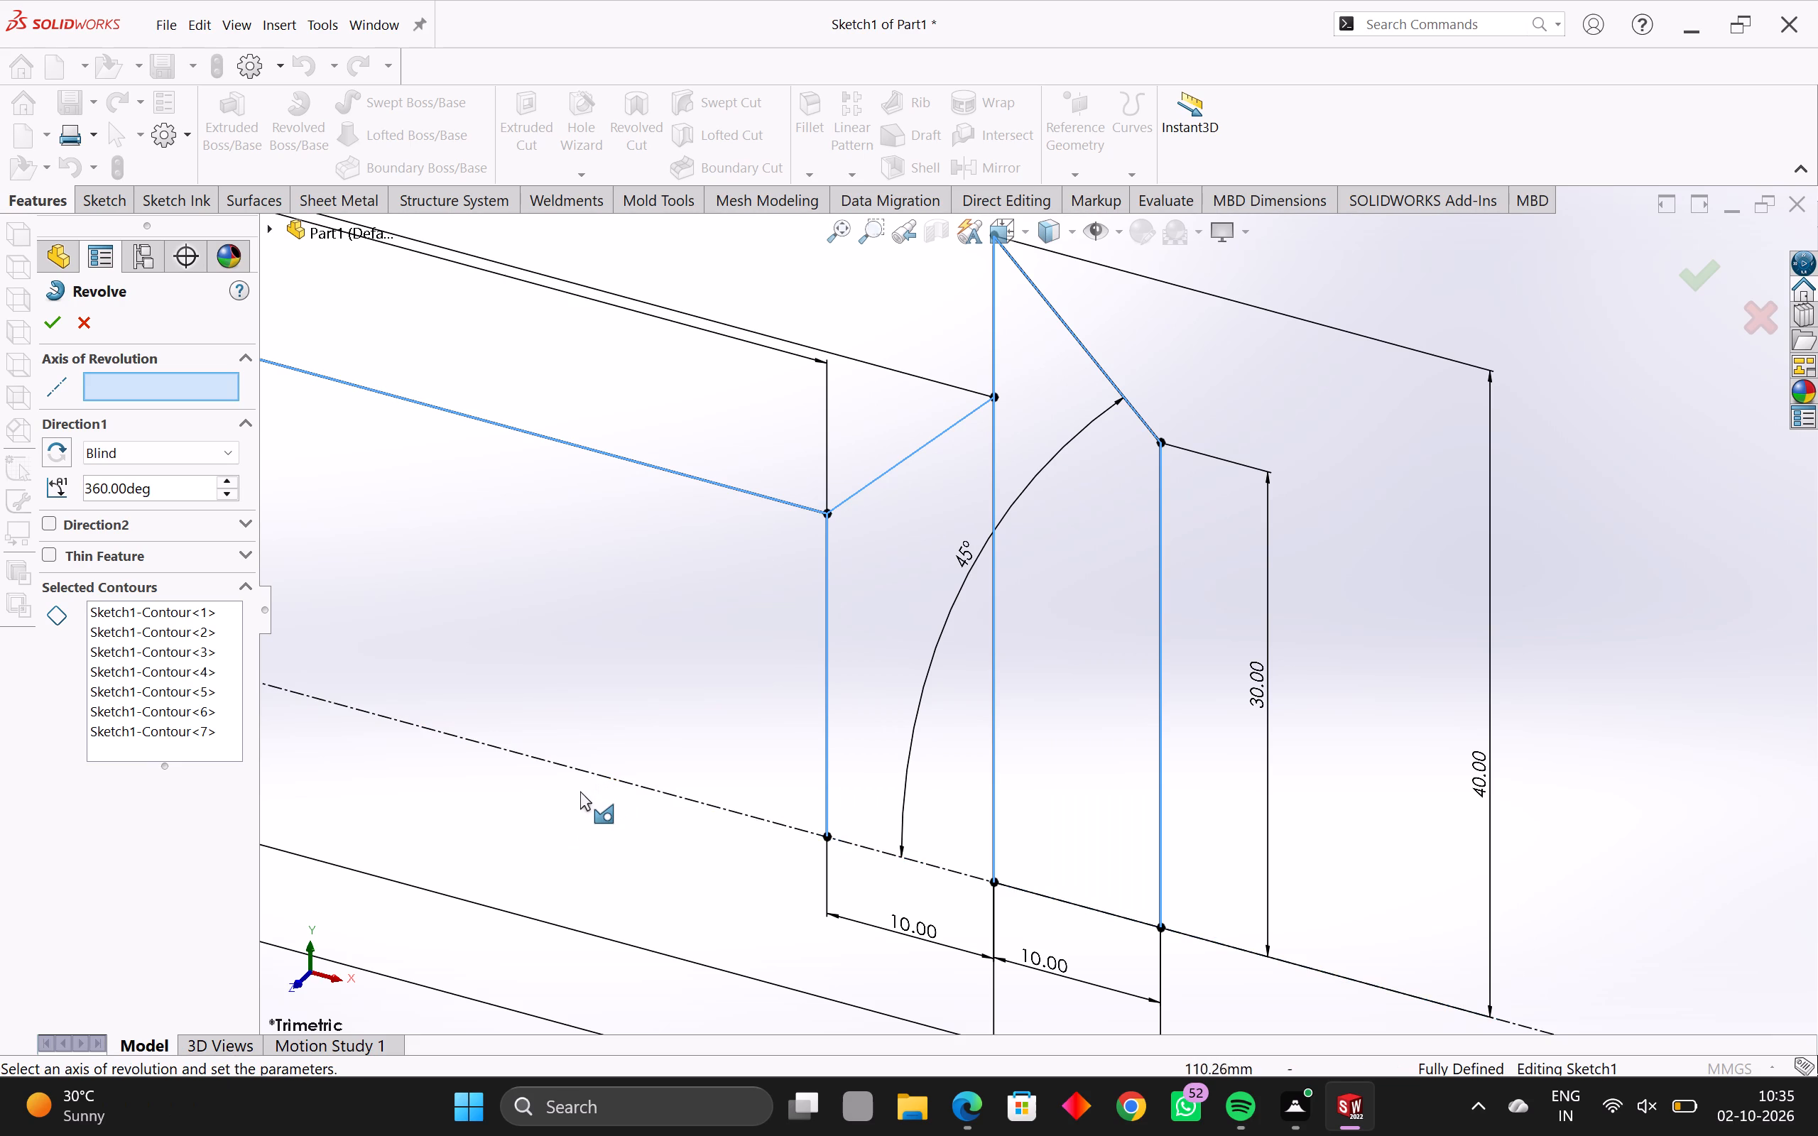
scroll(580, 792, down, 8)
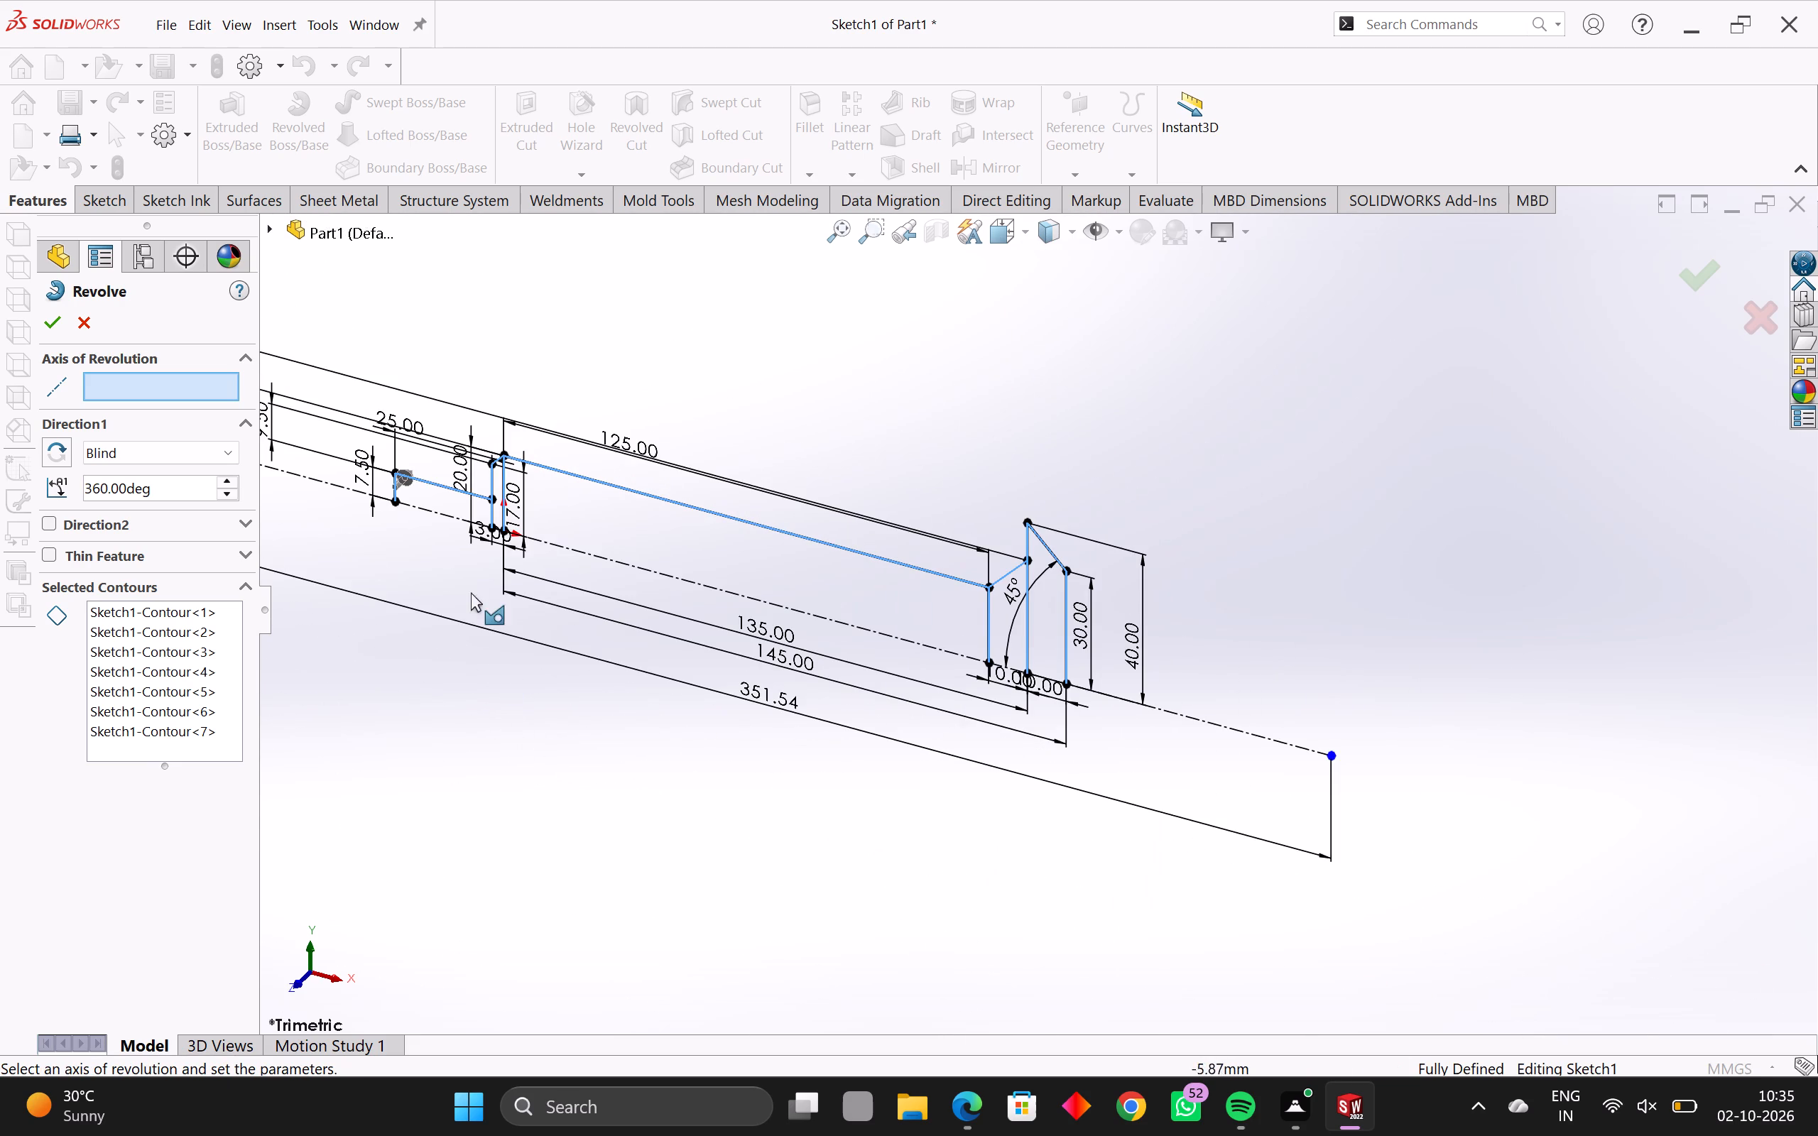
scroll(455, 528, up, 5)
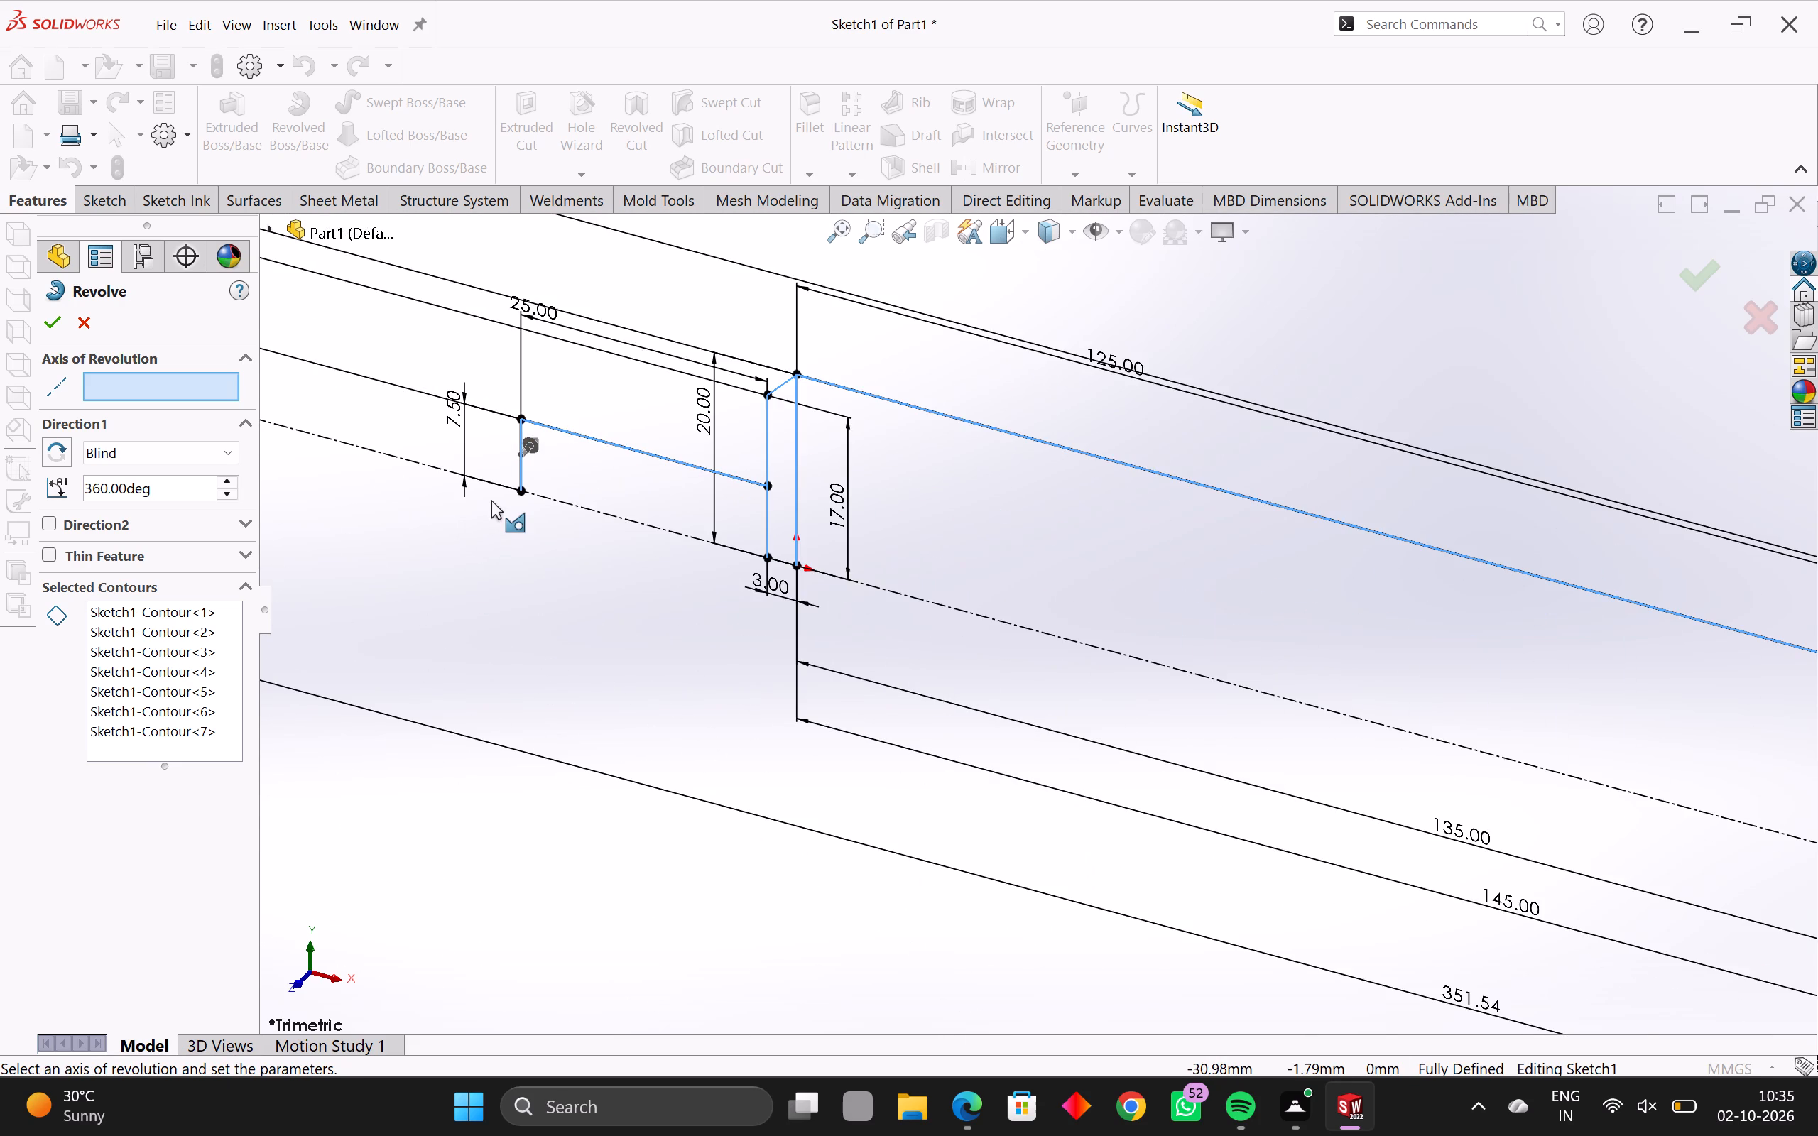
scroll(491, 500, up, 4)
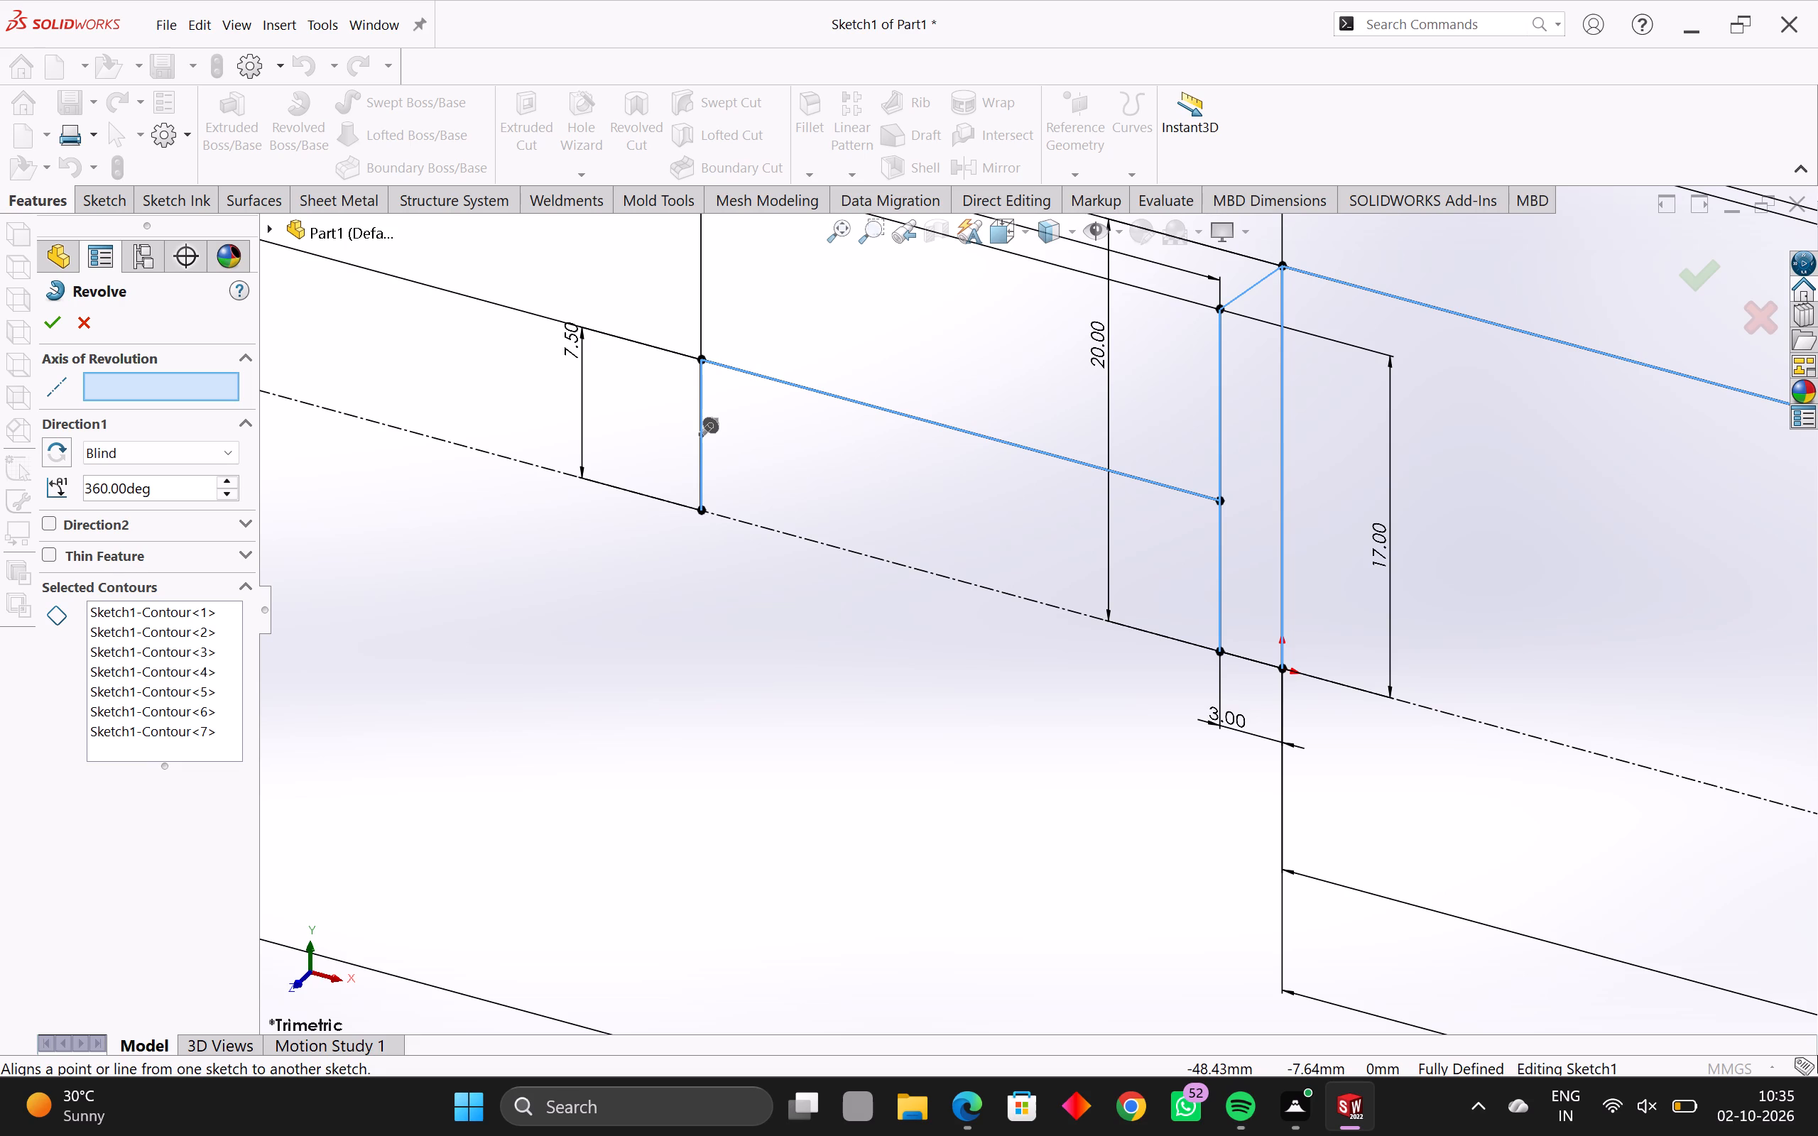
scroll(670, 553, down, 2)
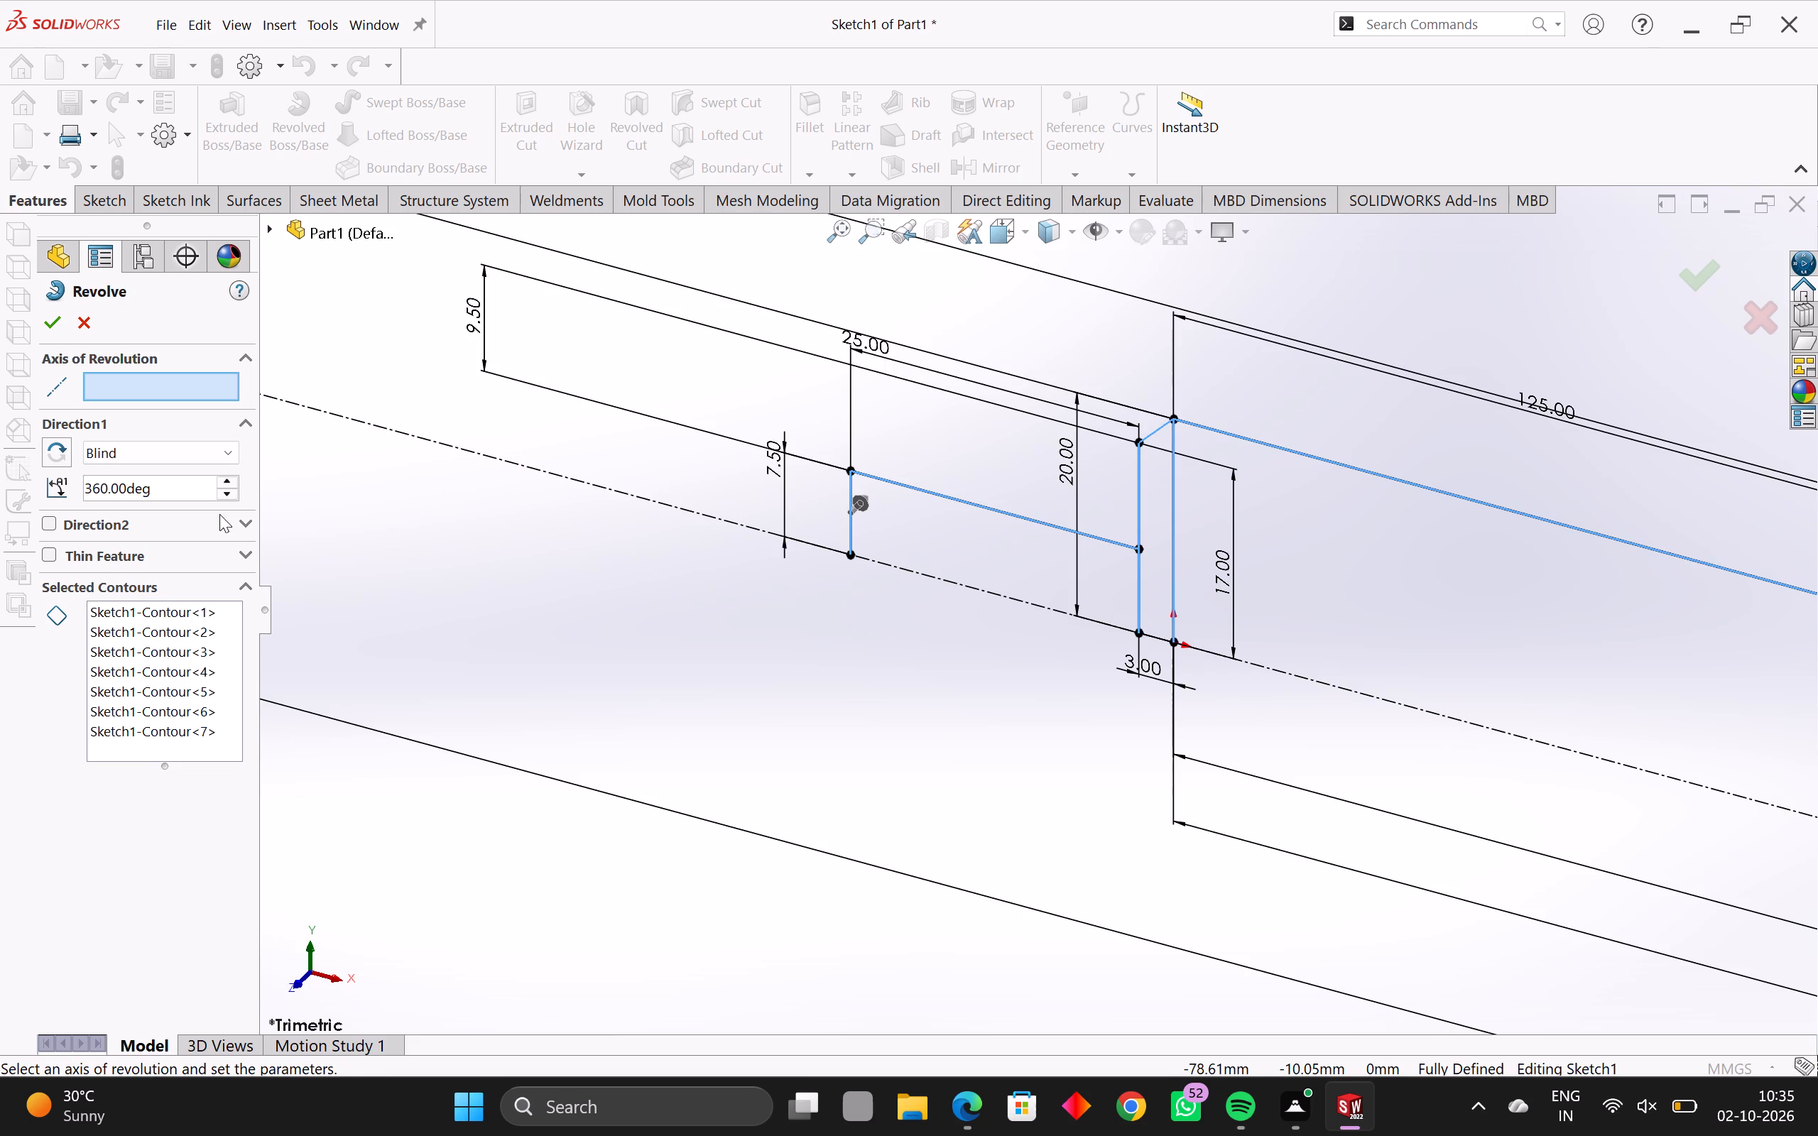
click(147, 459)
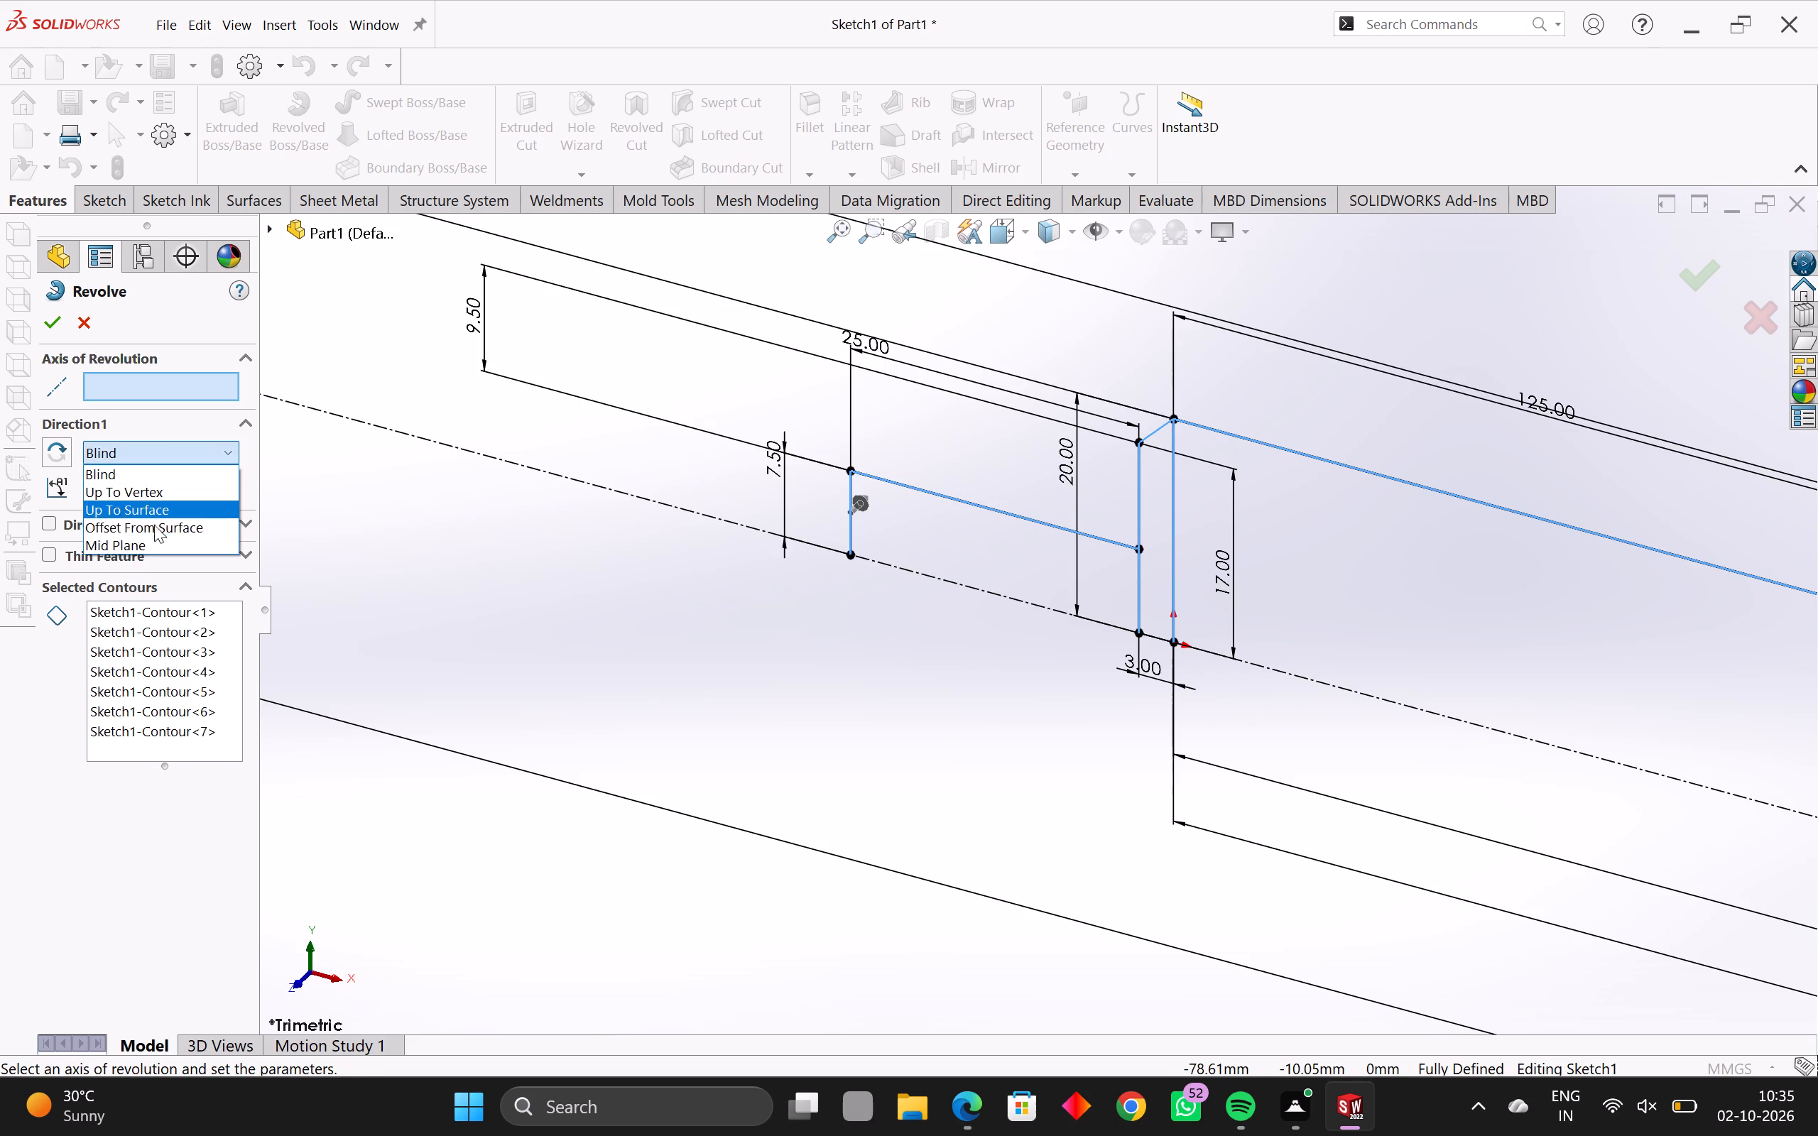
click(149, 543)
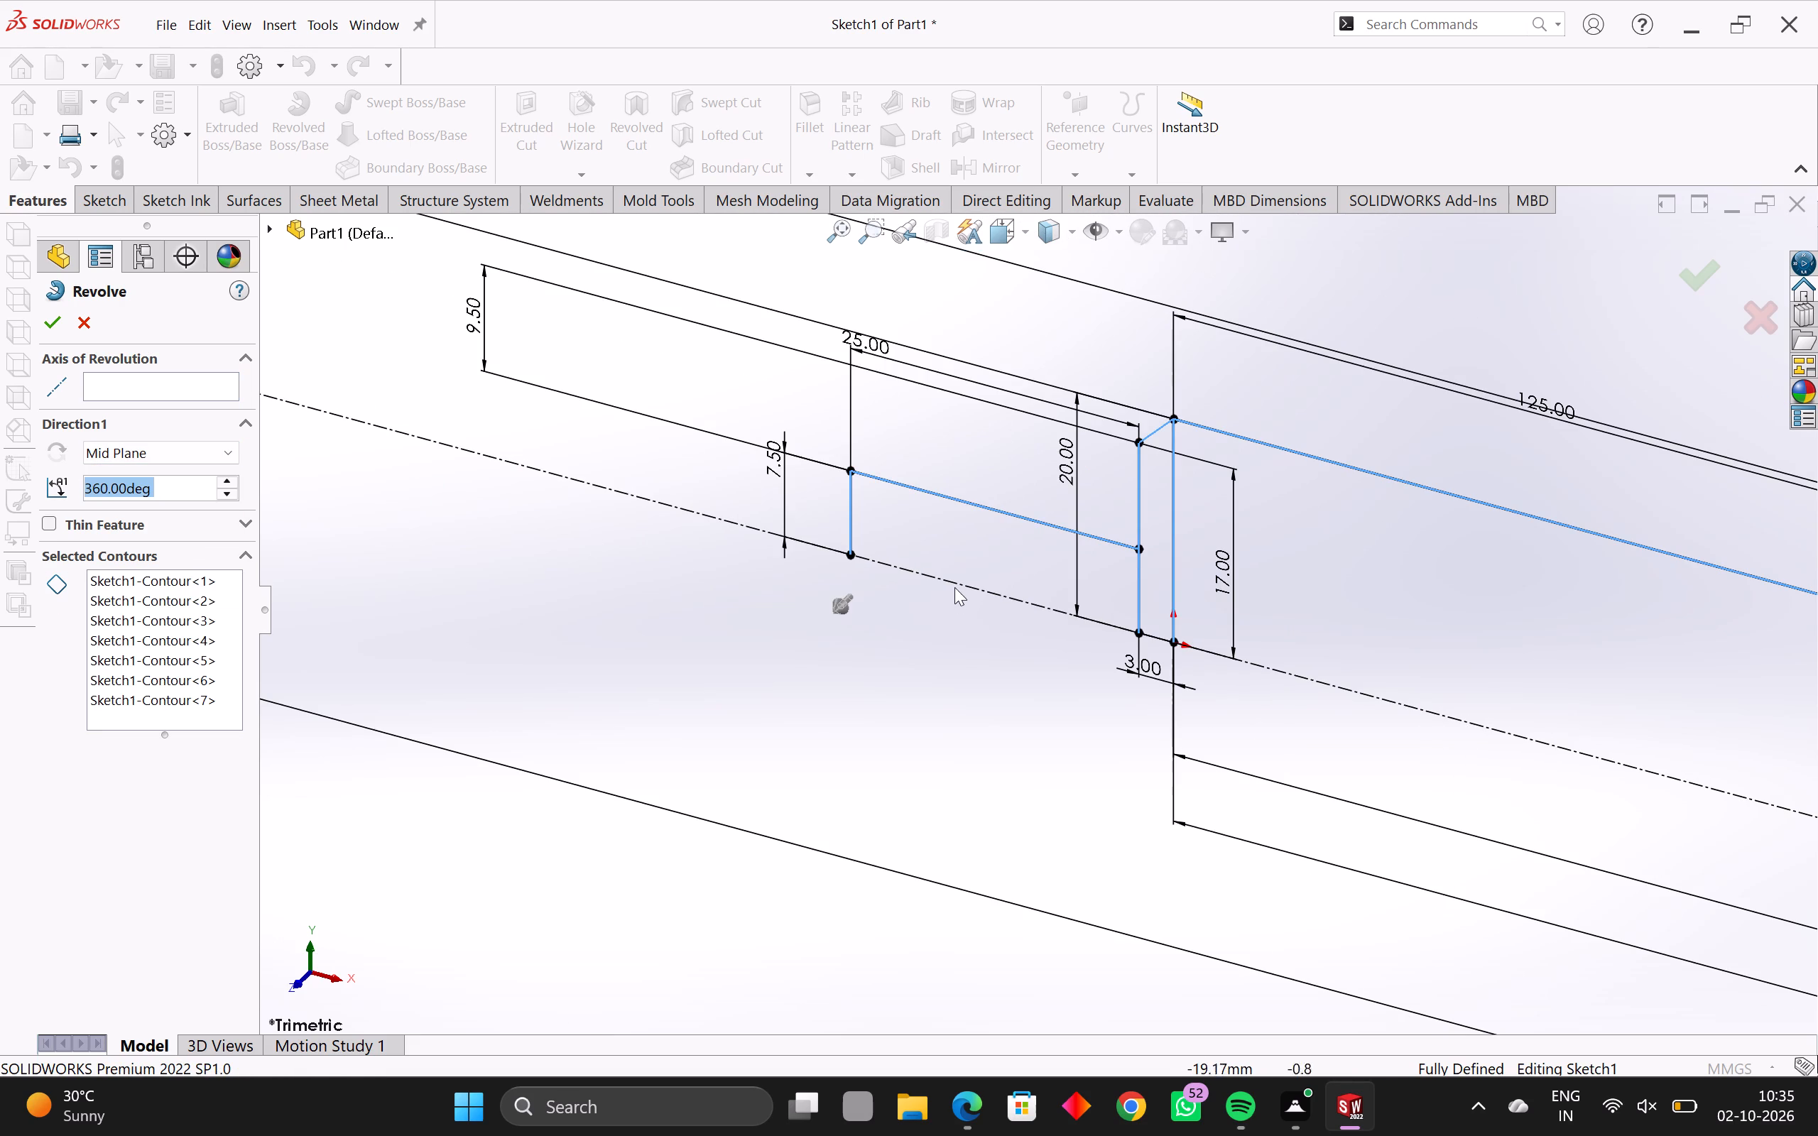
click(957, 581)
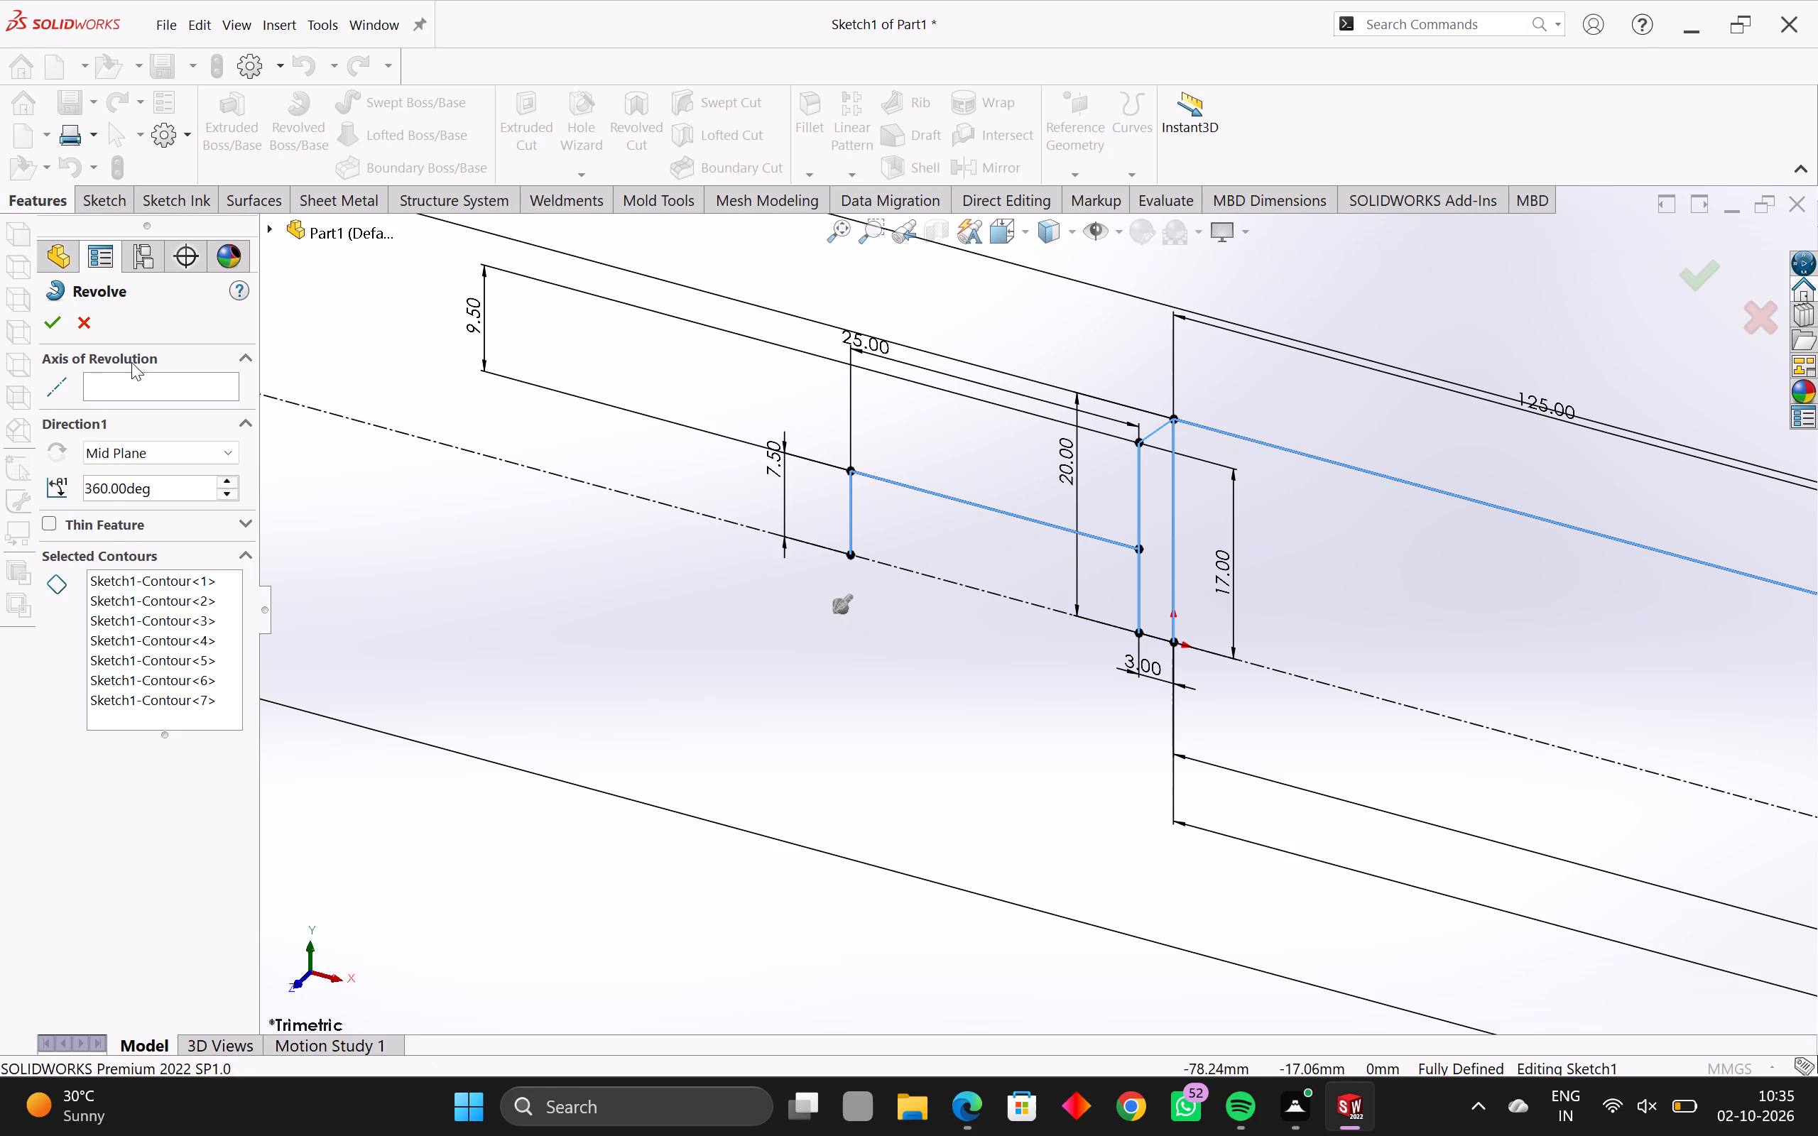
click(132, 389)
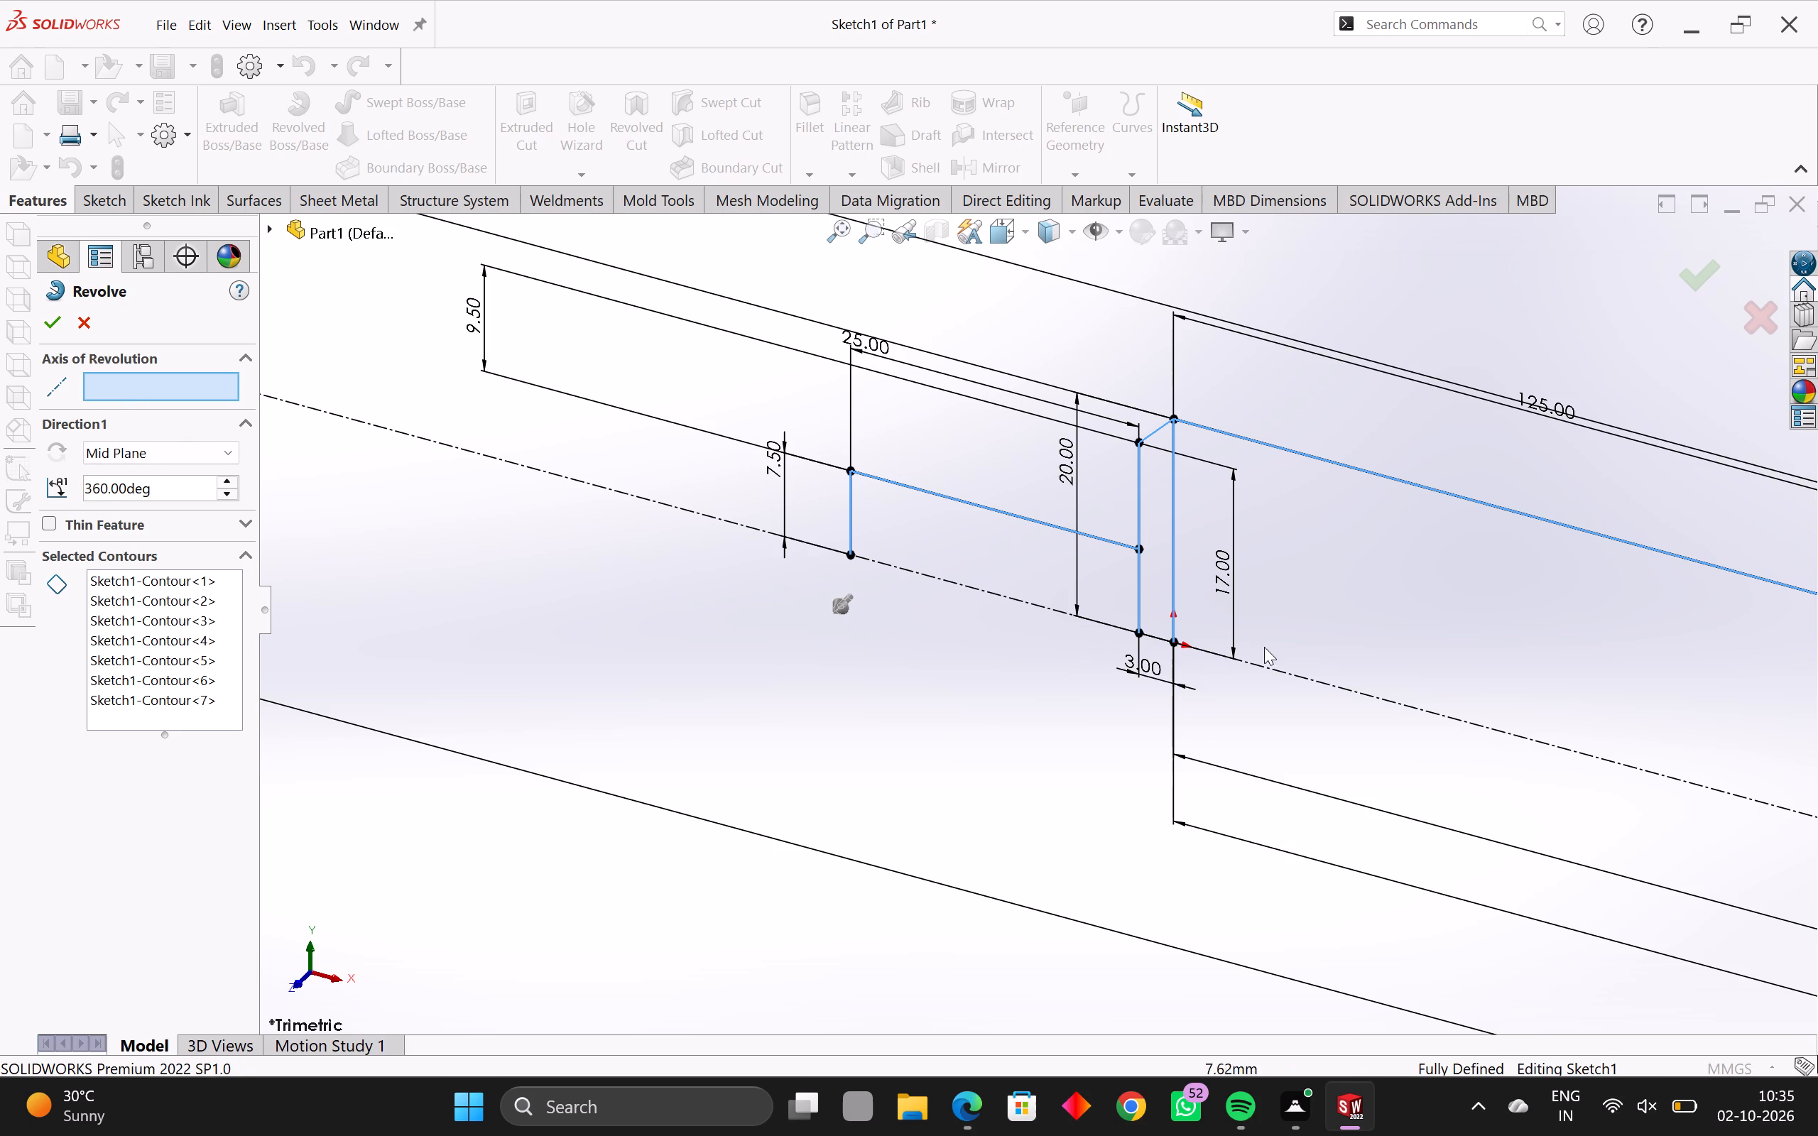
click(1285, 672)
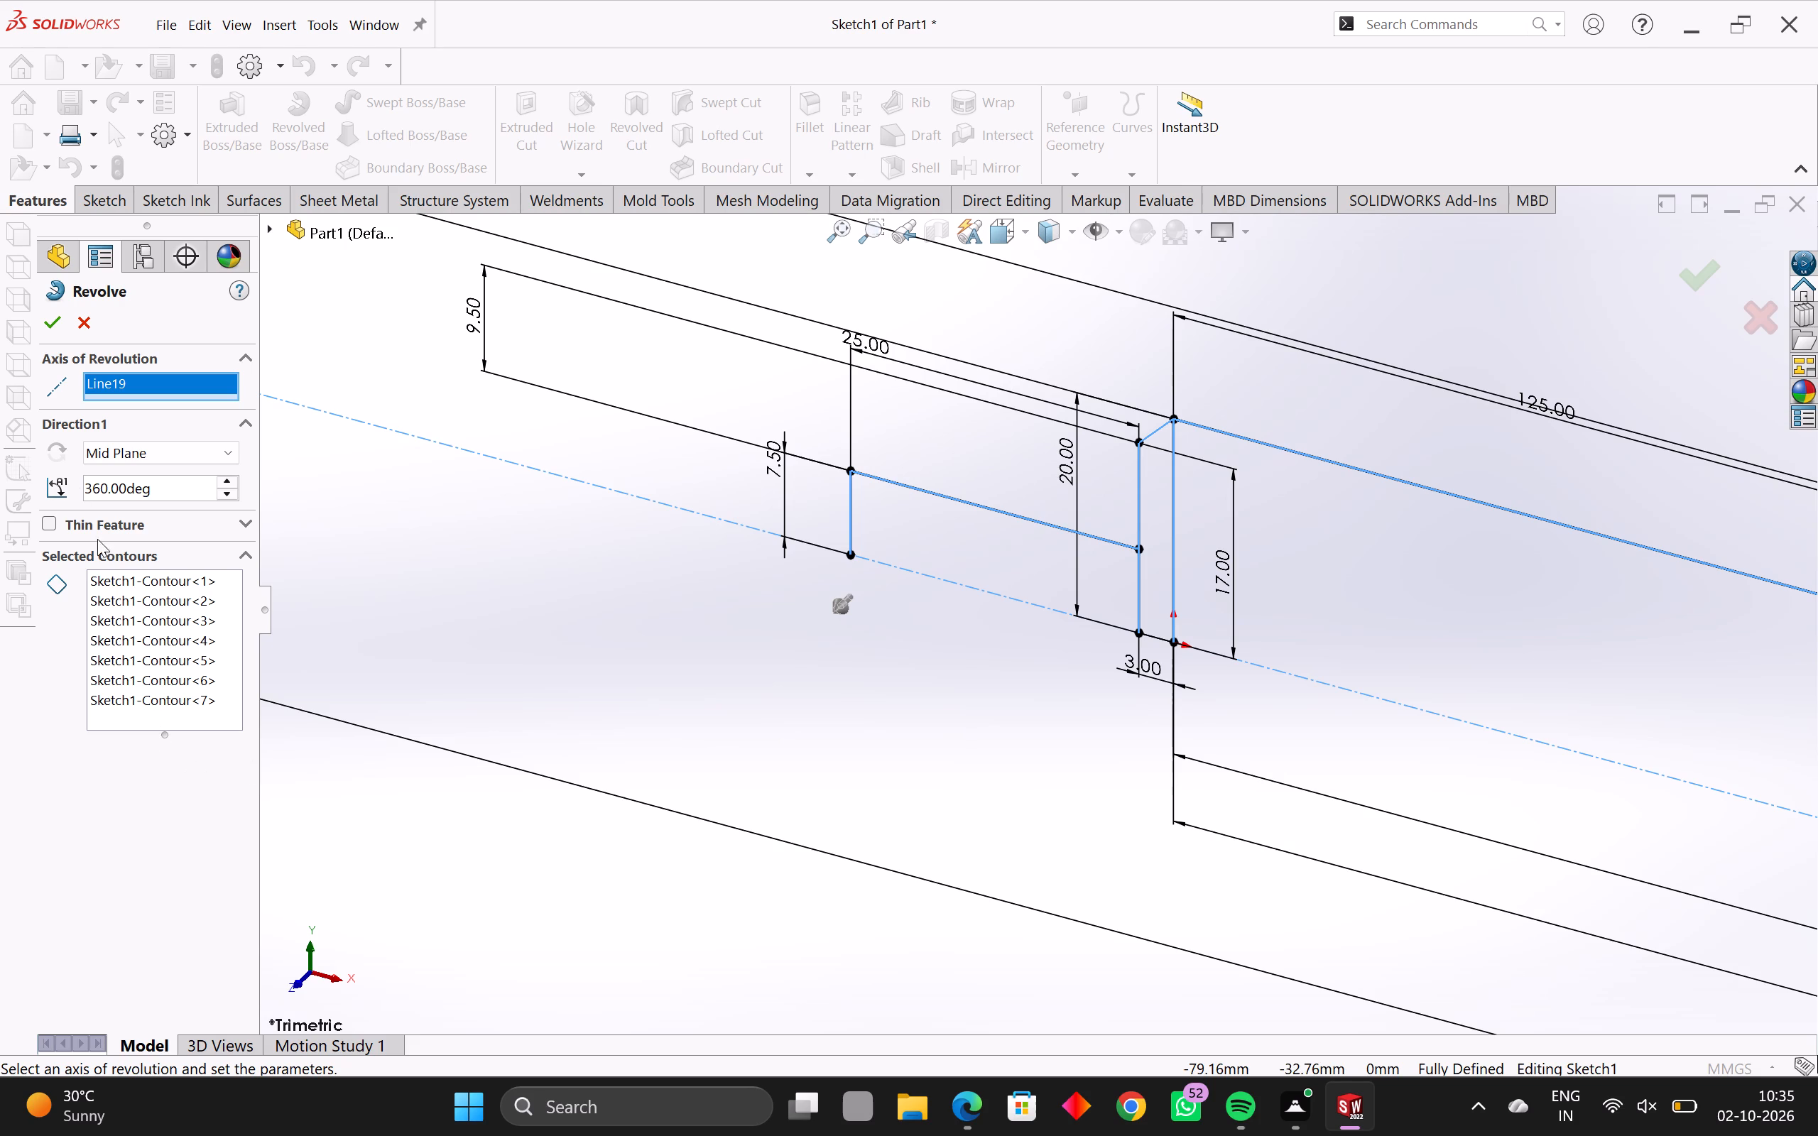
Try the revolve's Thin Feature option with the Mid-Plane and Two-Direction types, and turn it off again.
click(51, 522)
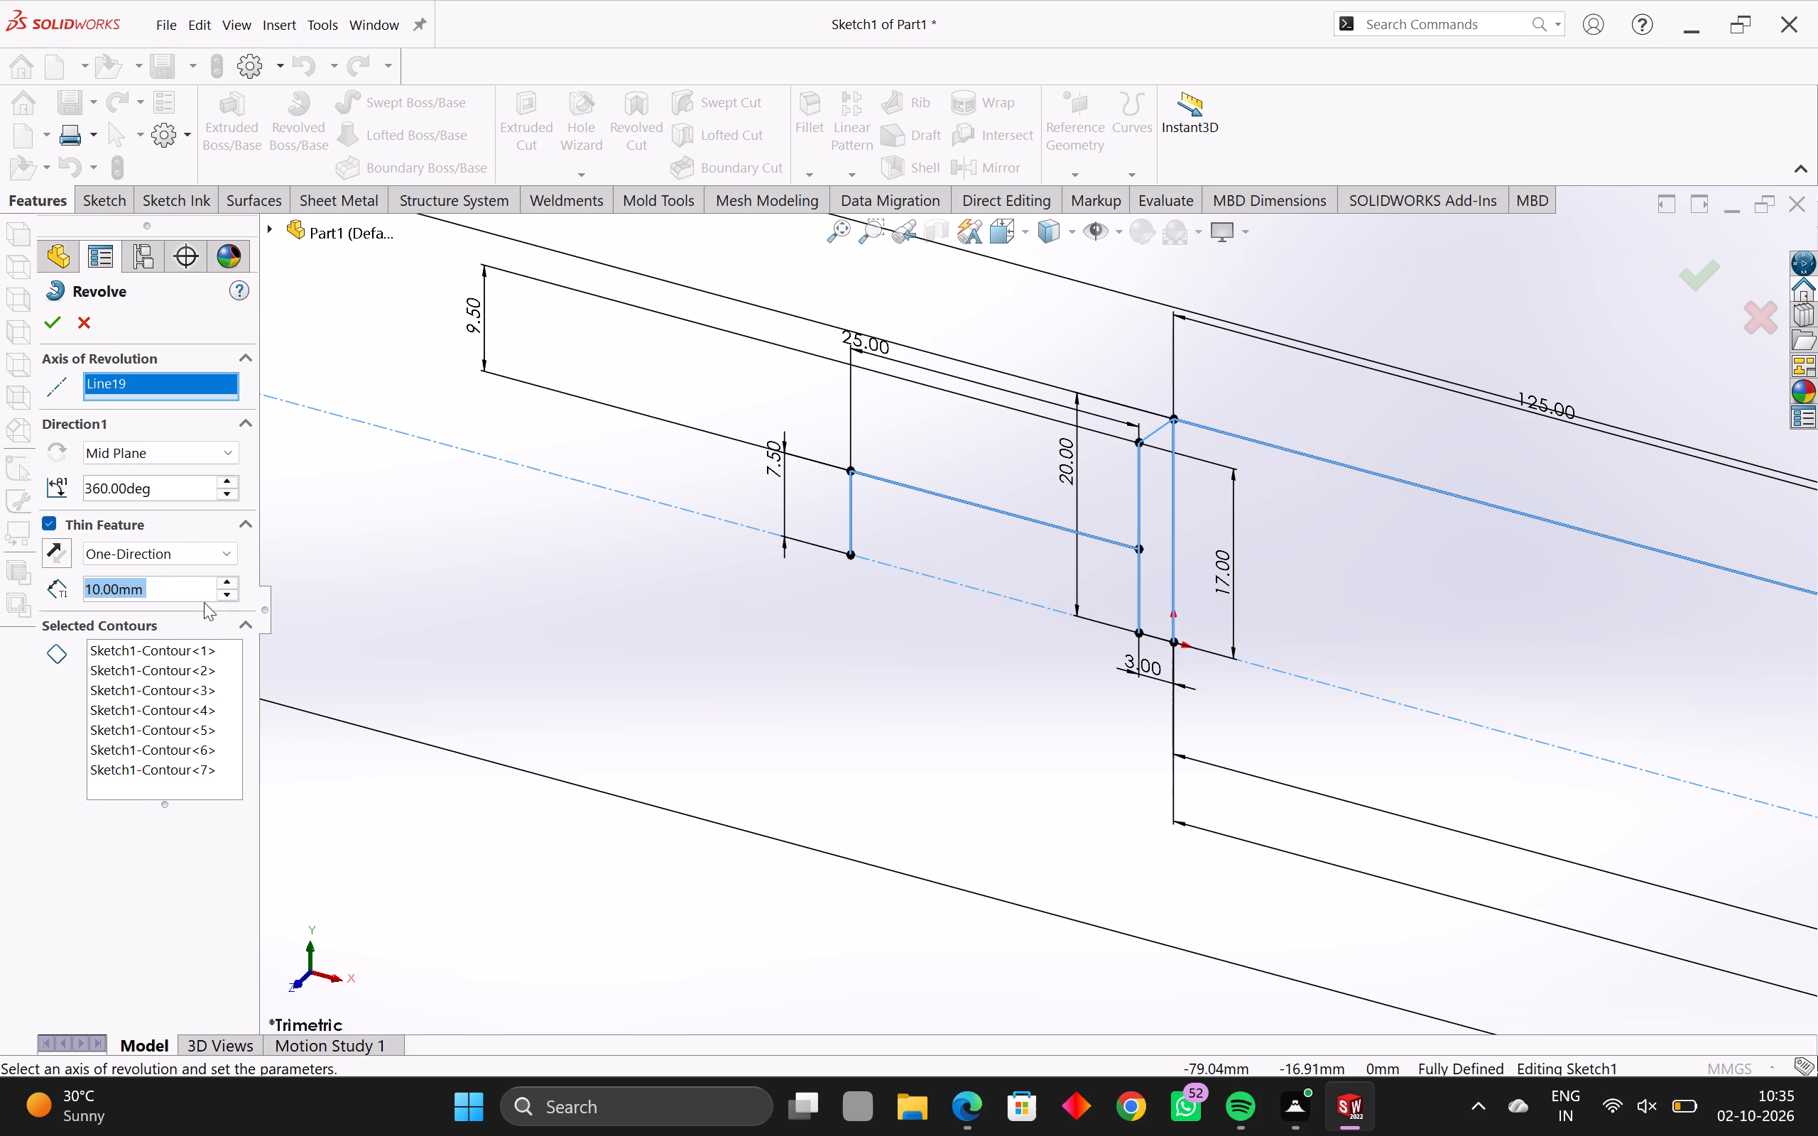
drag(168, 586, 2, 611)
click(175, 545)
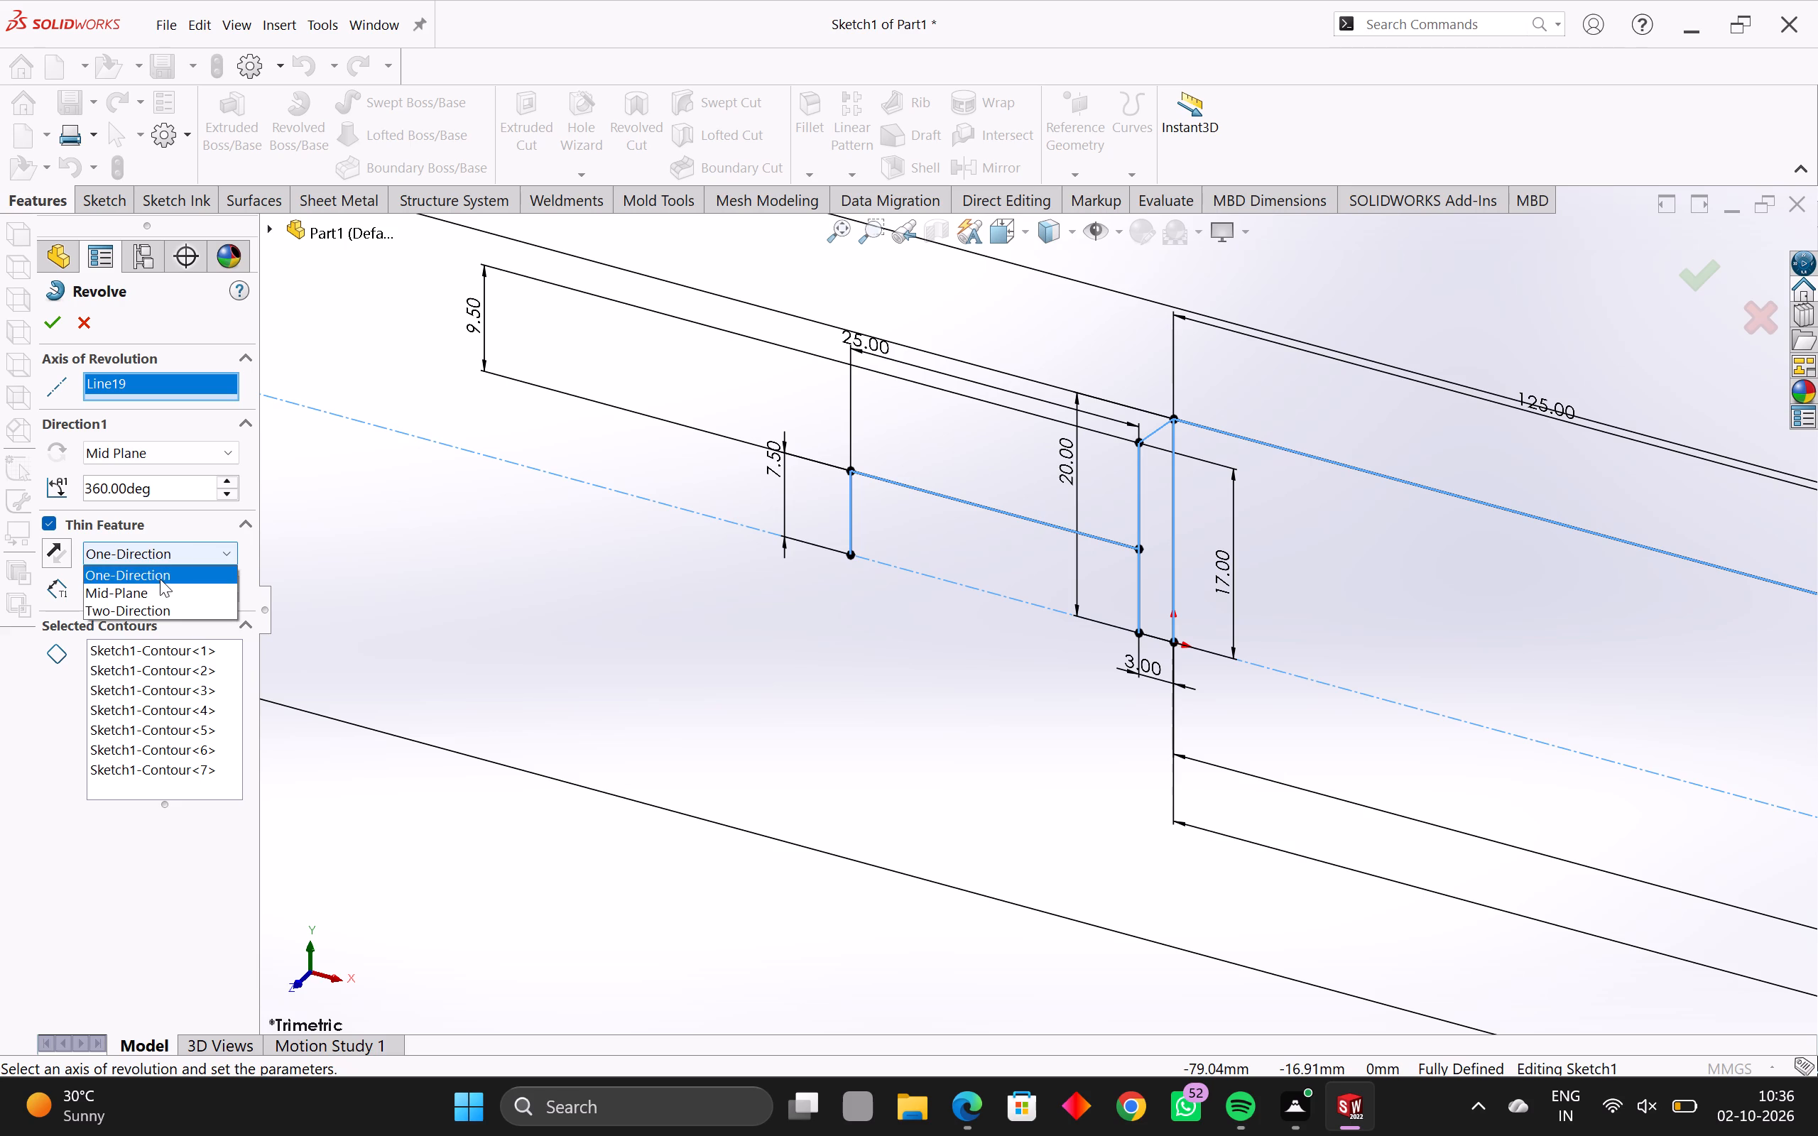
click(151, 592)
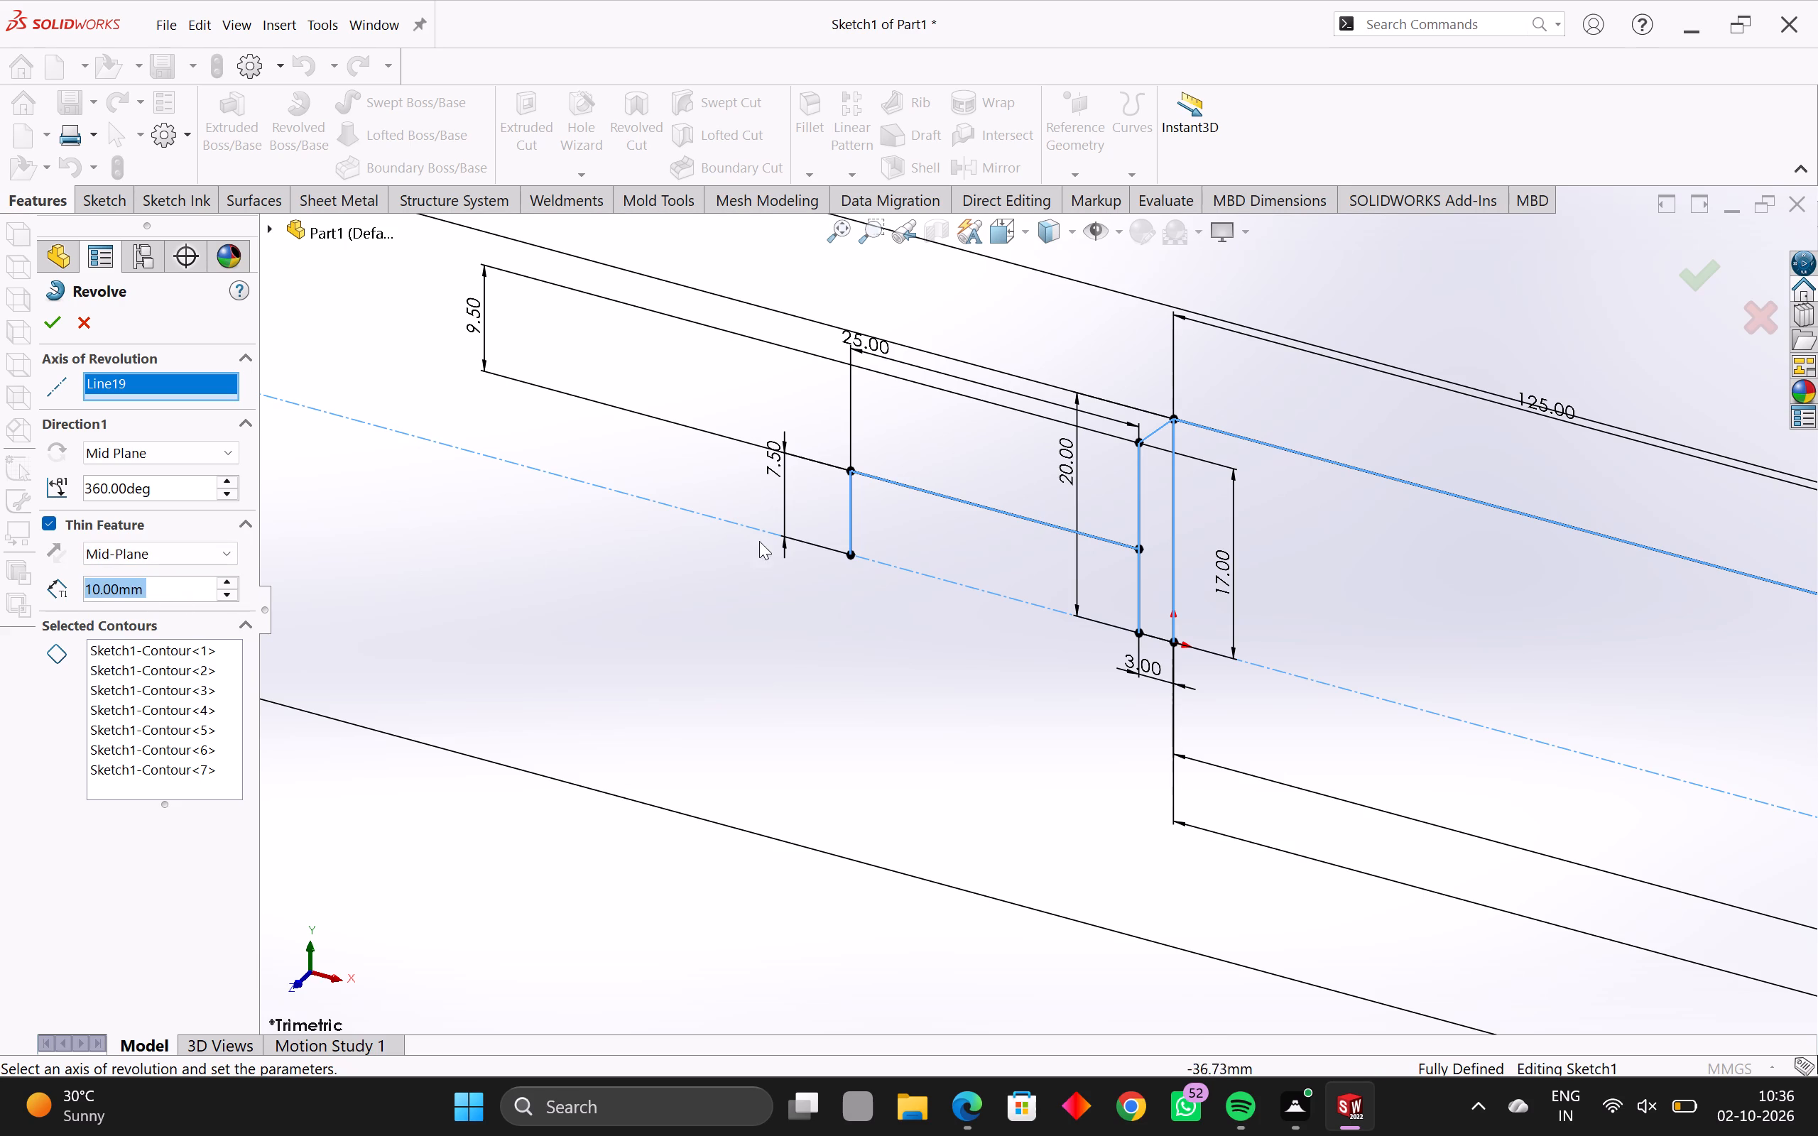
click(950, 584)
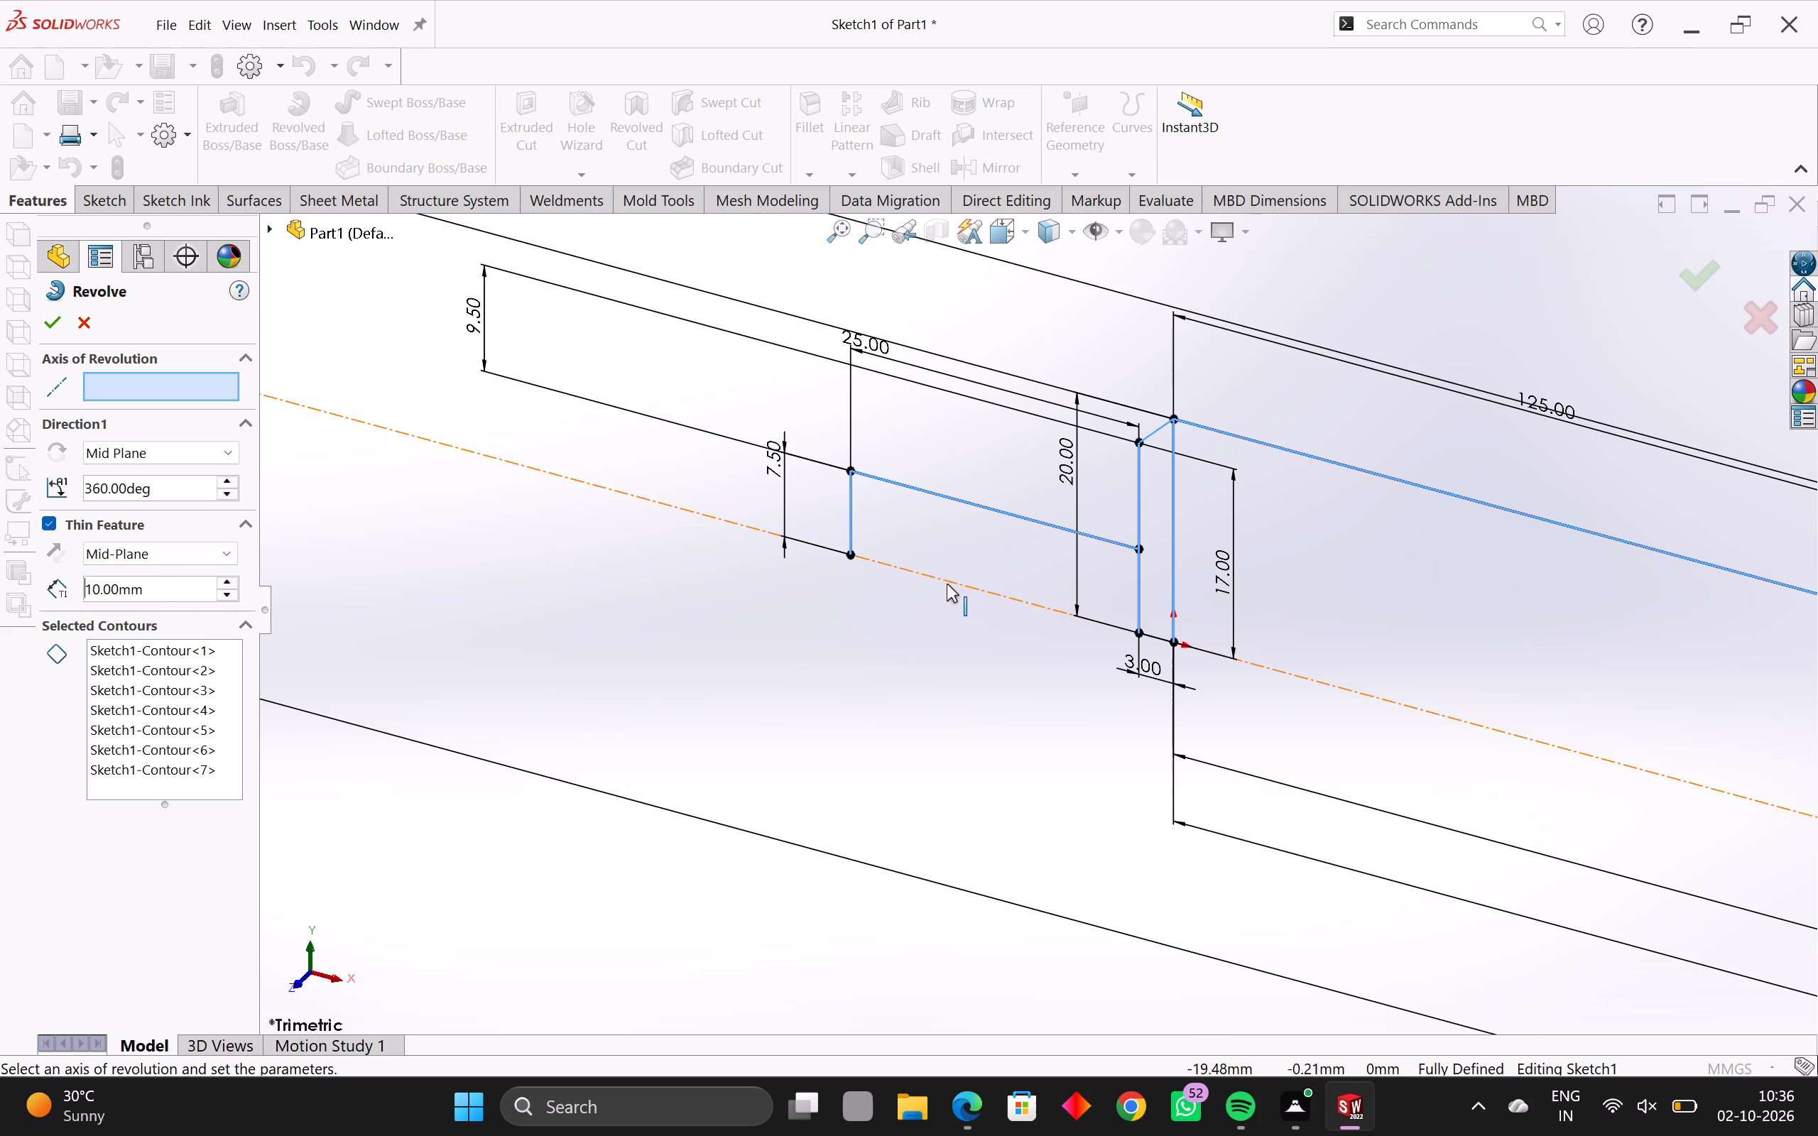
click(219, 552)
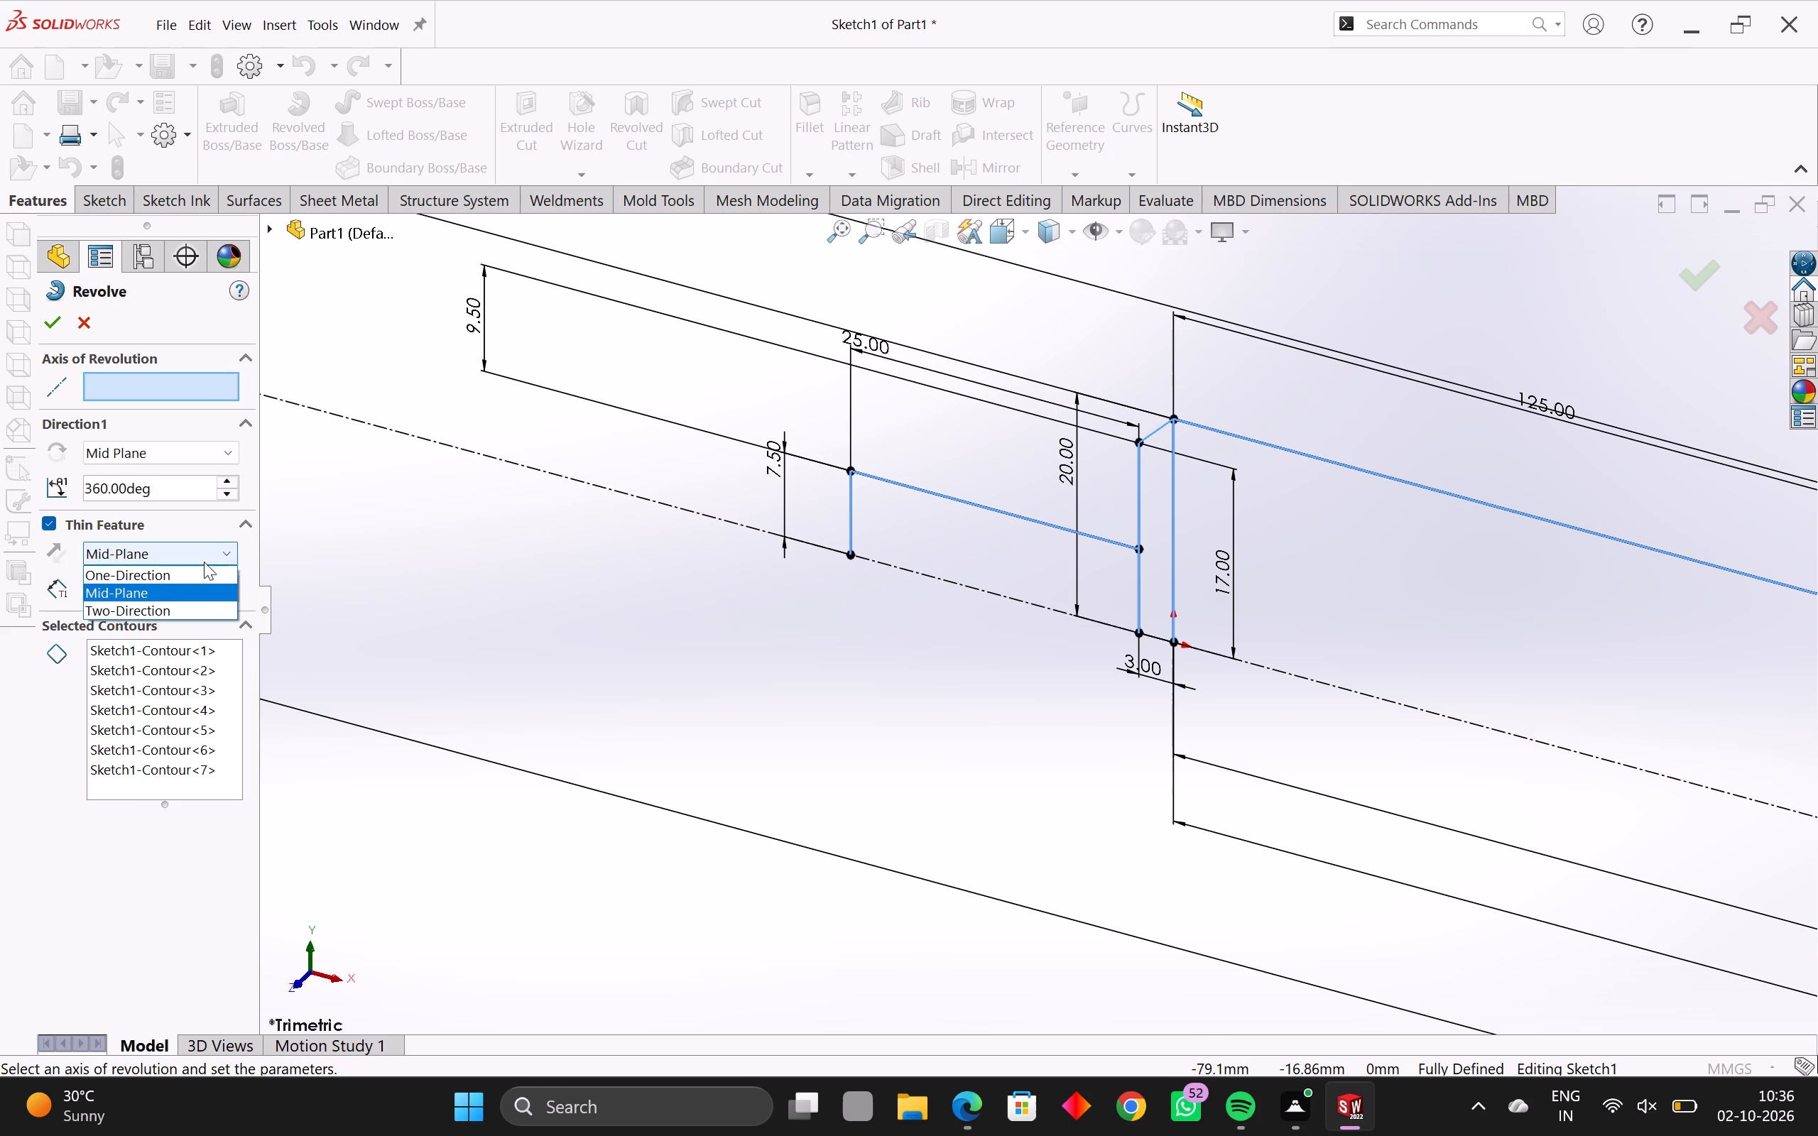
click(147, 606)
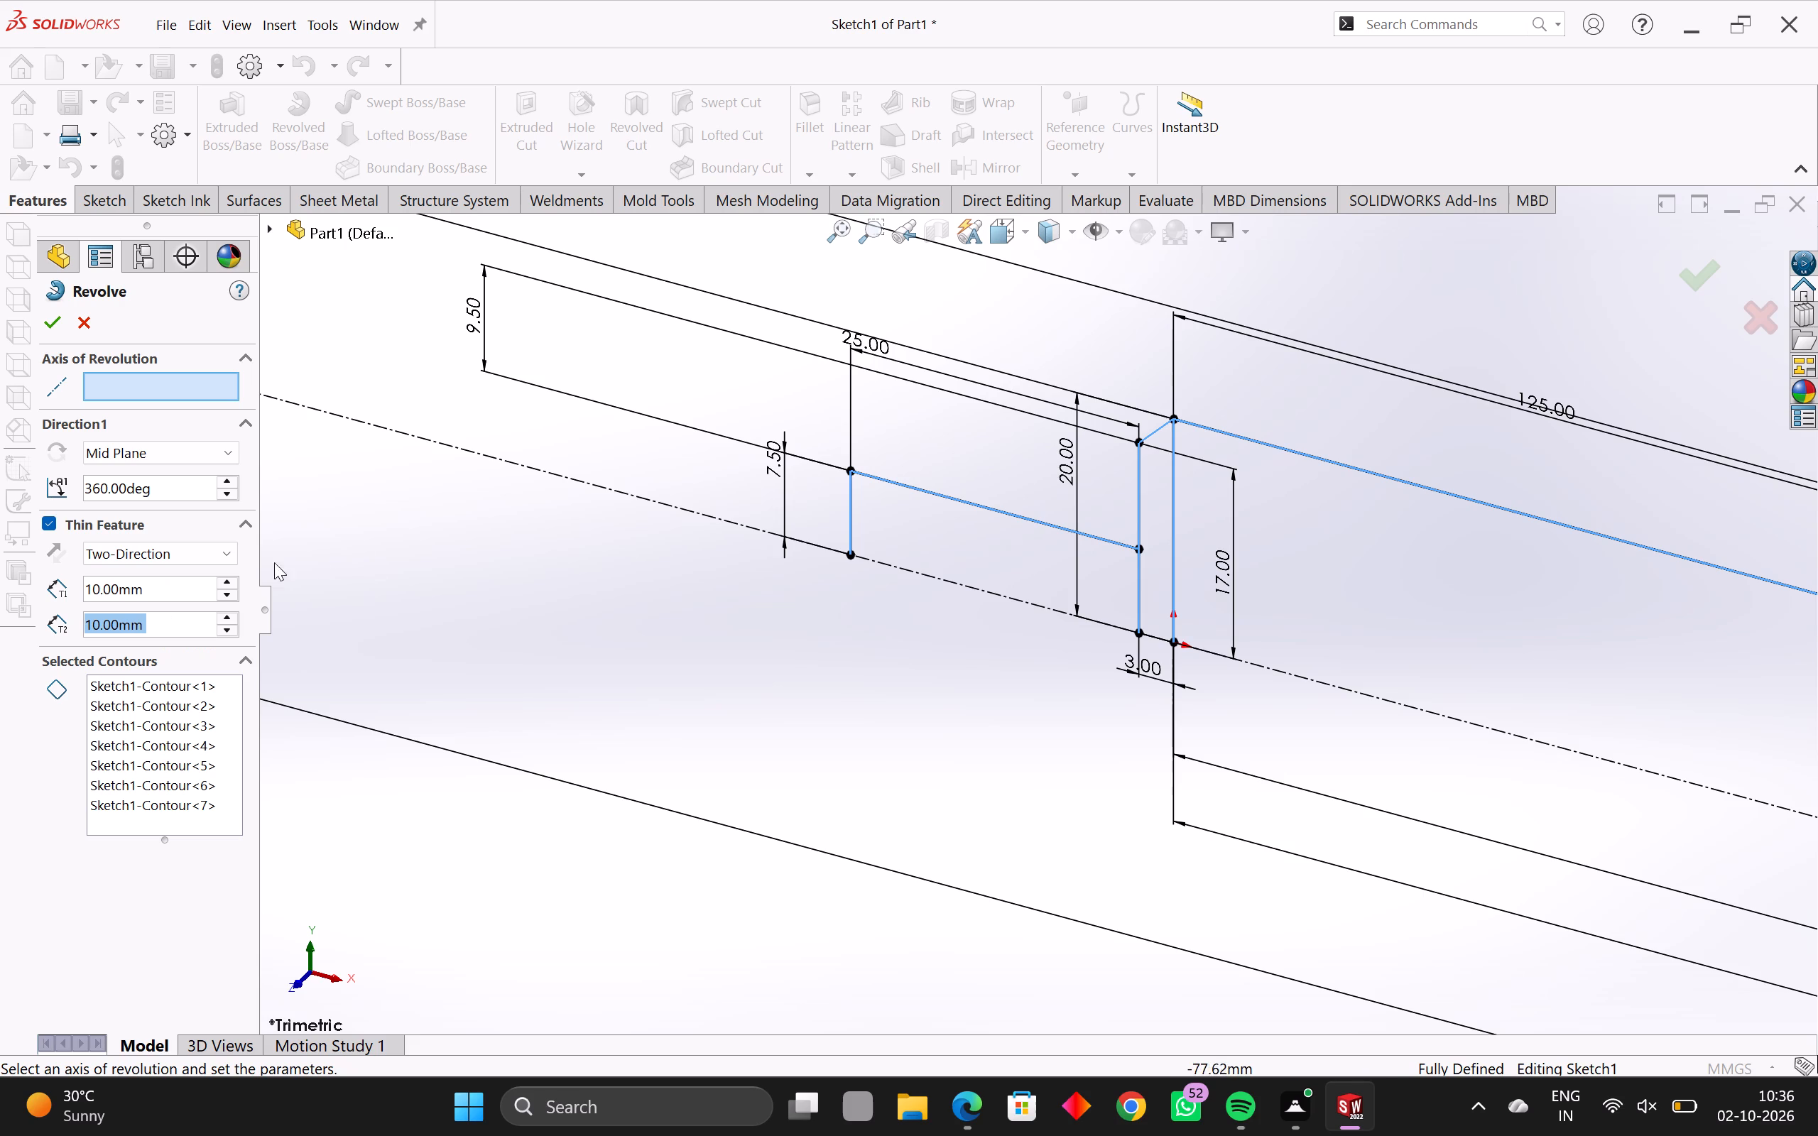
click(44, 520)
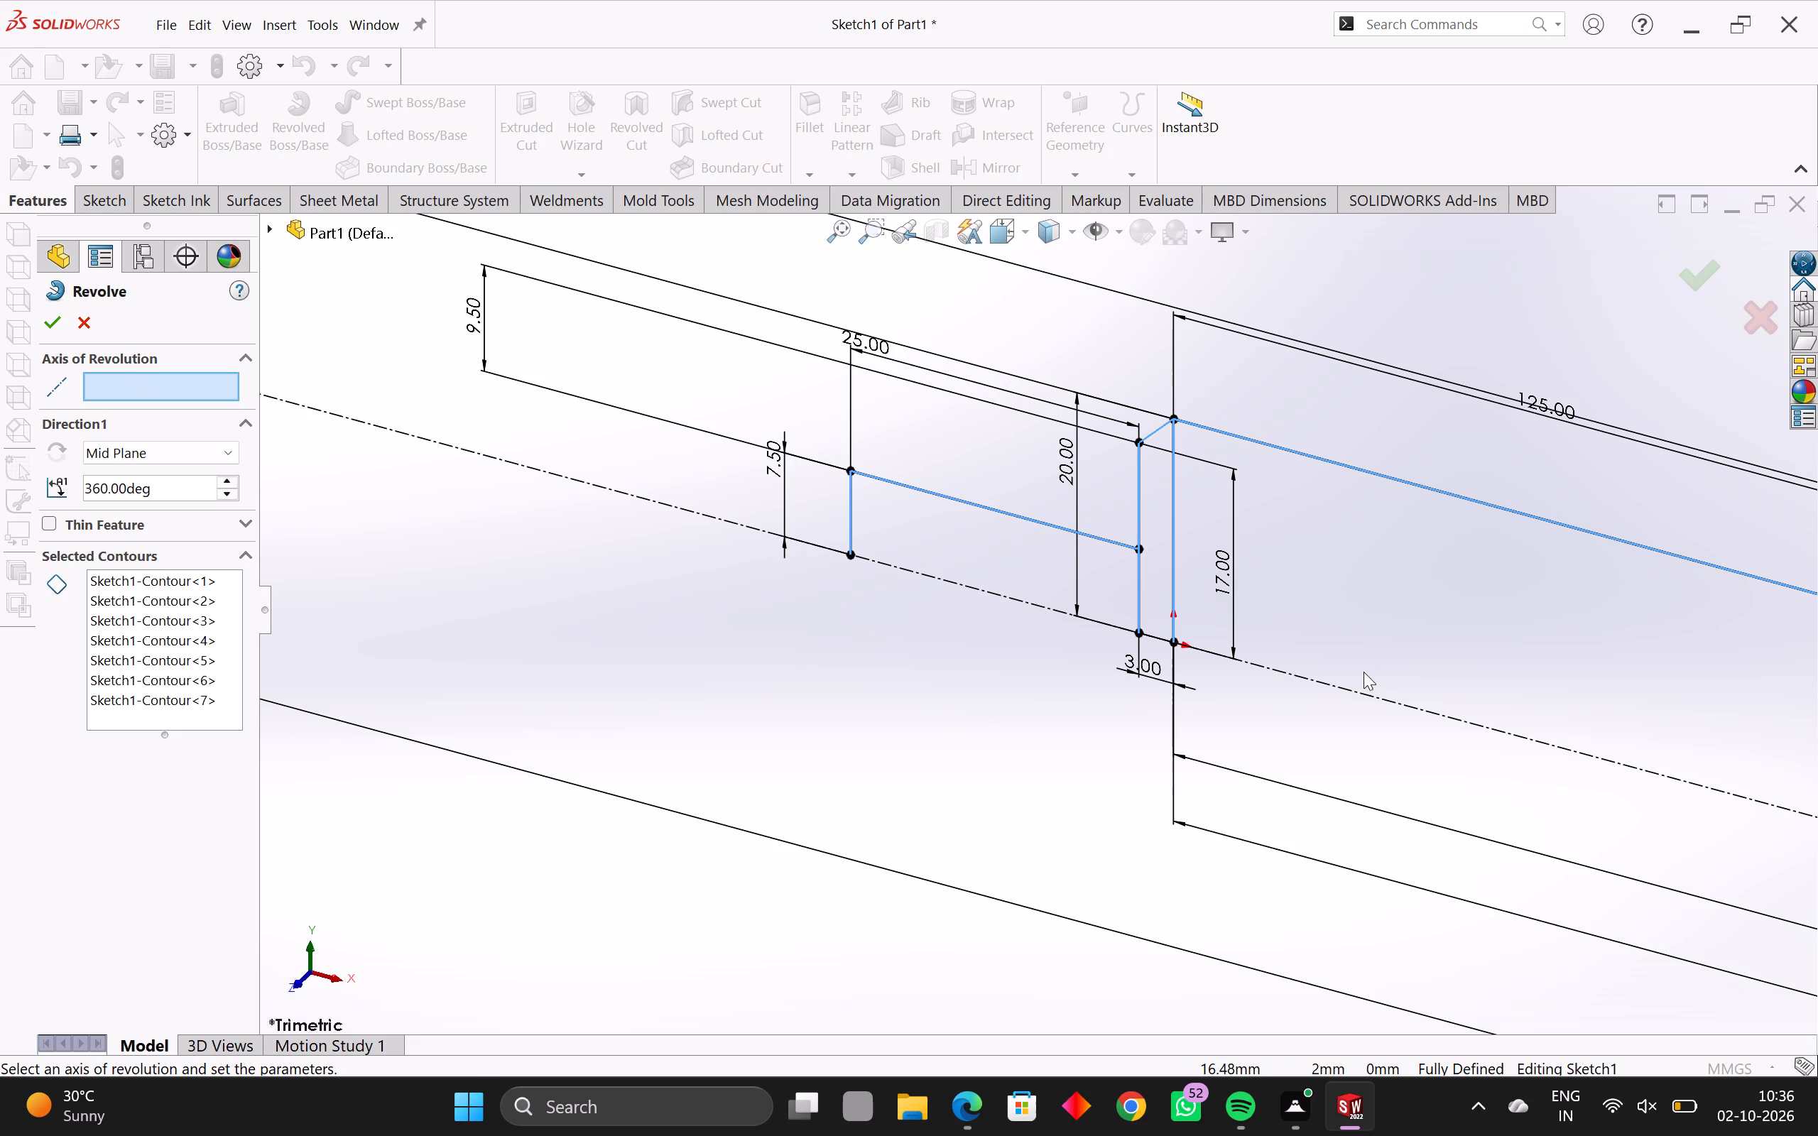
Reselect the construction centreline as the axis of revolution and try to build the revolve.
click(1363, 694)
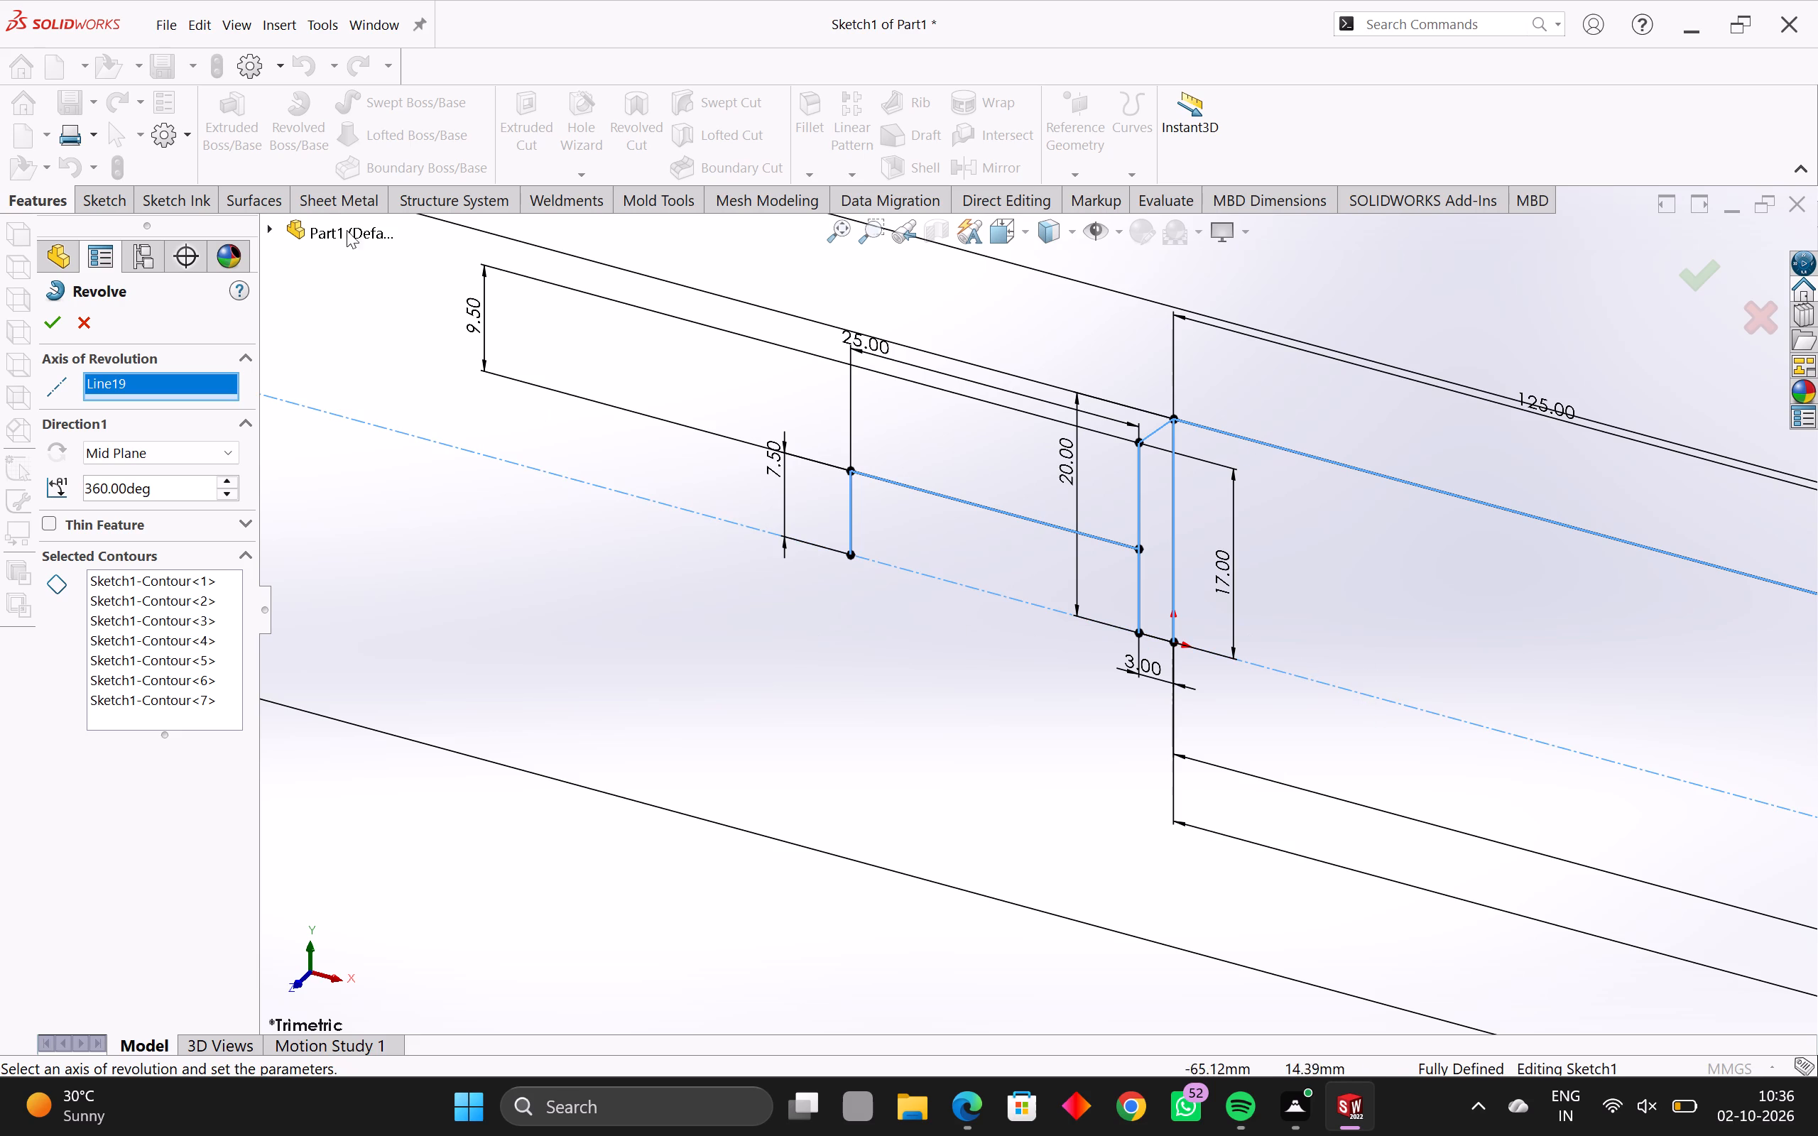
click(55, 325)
Examine the profile's flange end, its sloped transition and where its lines meet the centreline, and leave the revolve unbuilt.
scroll(985, 434, down, 5)
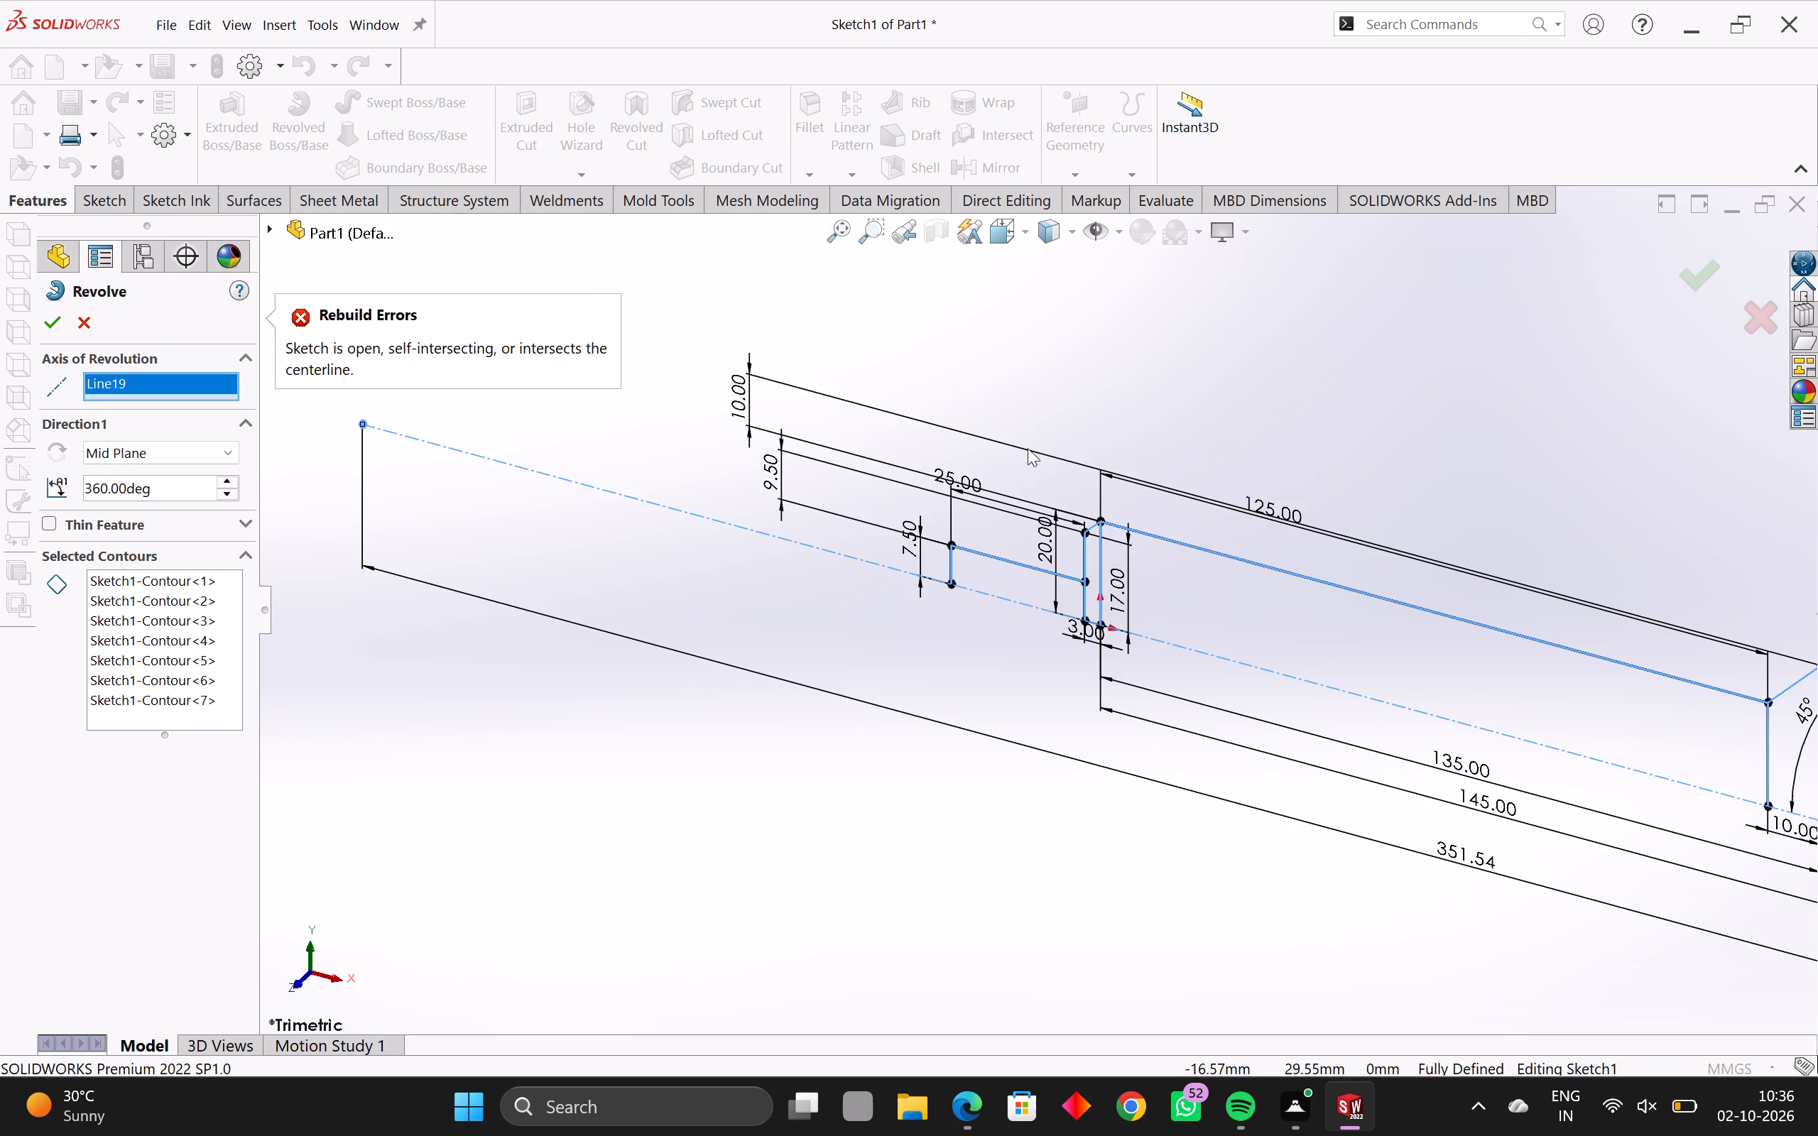
scroll(1292, 611, down, 2)
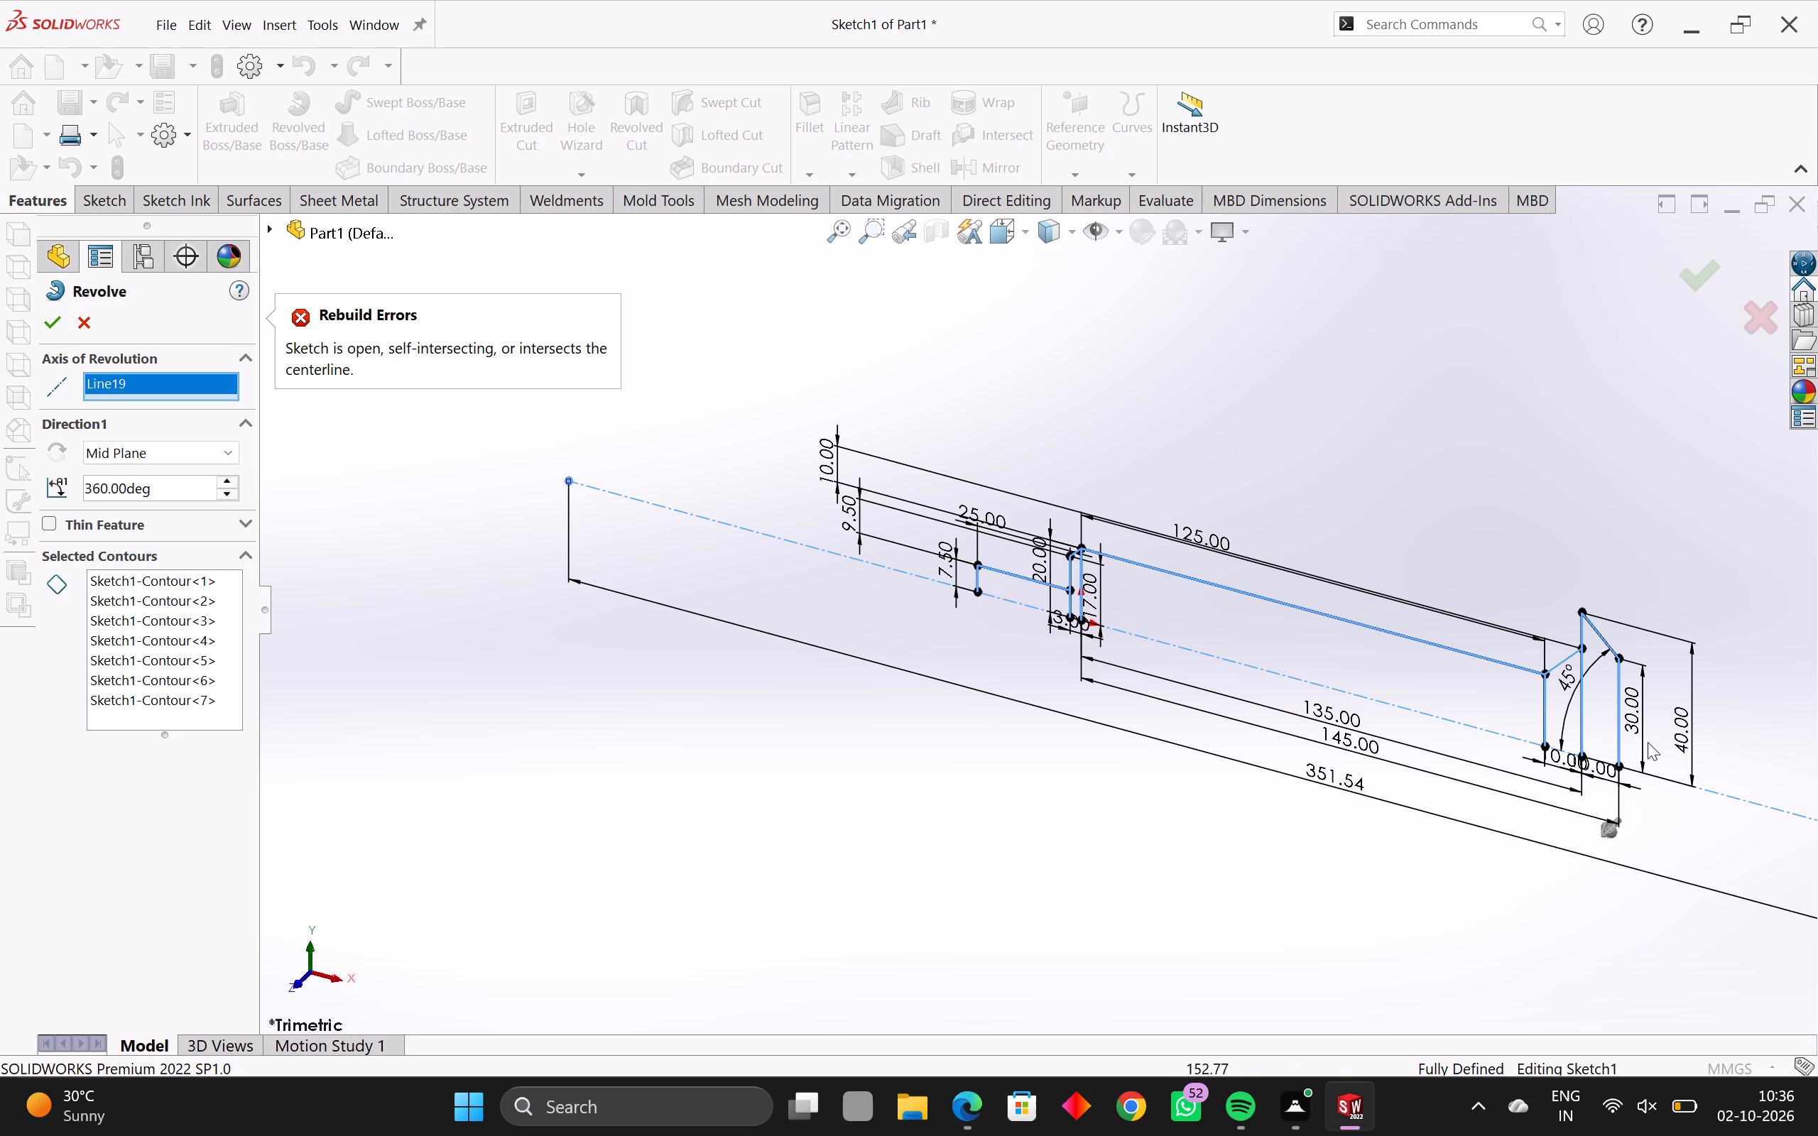
scroll(1610, 776, up, 6)
scroll(1470, 709, up, 4)
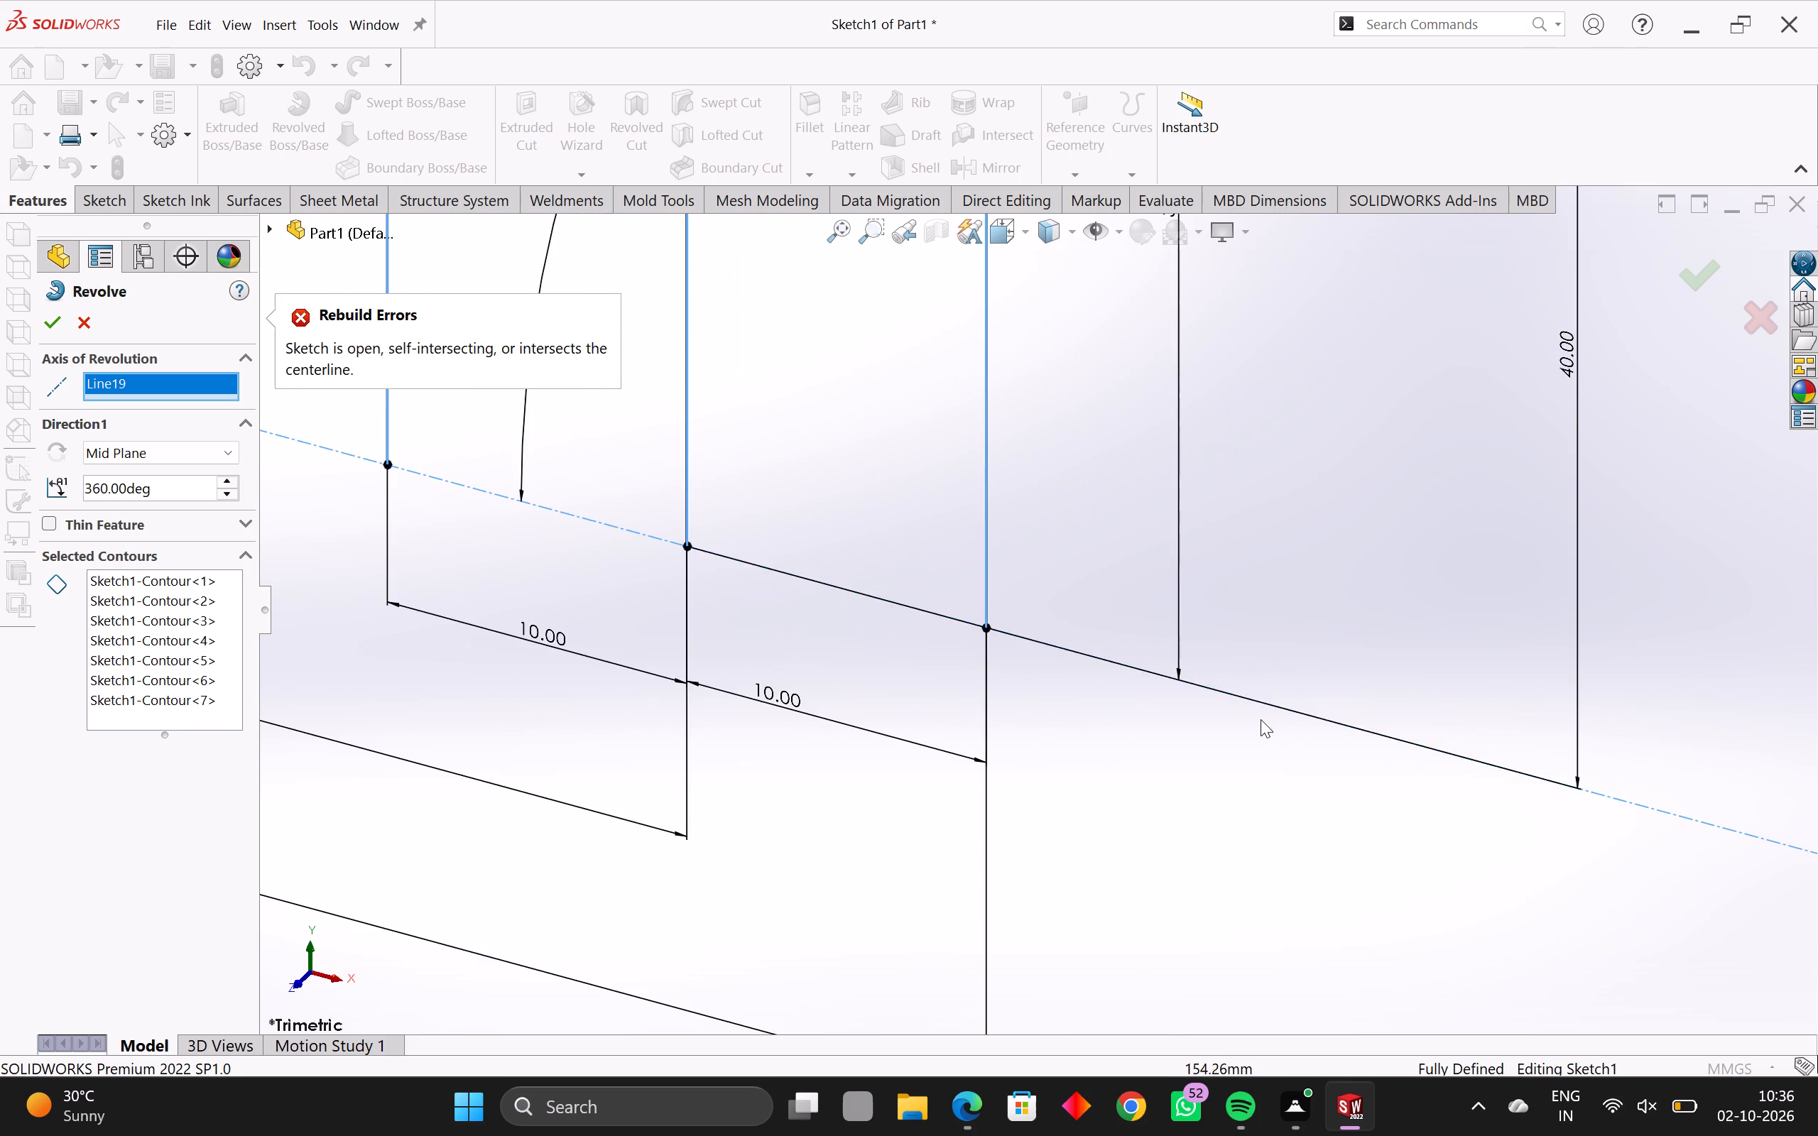
scroll(1259, 719, up, 3)
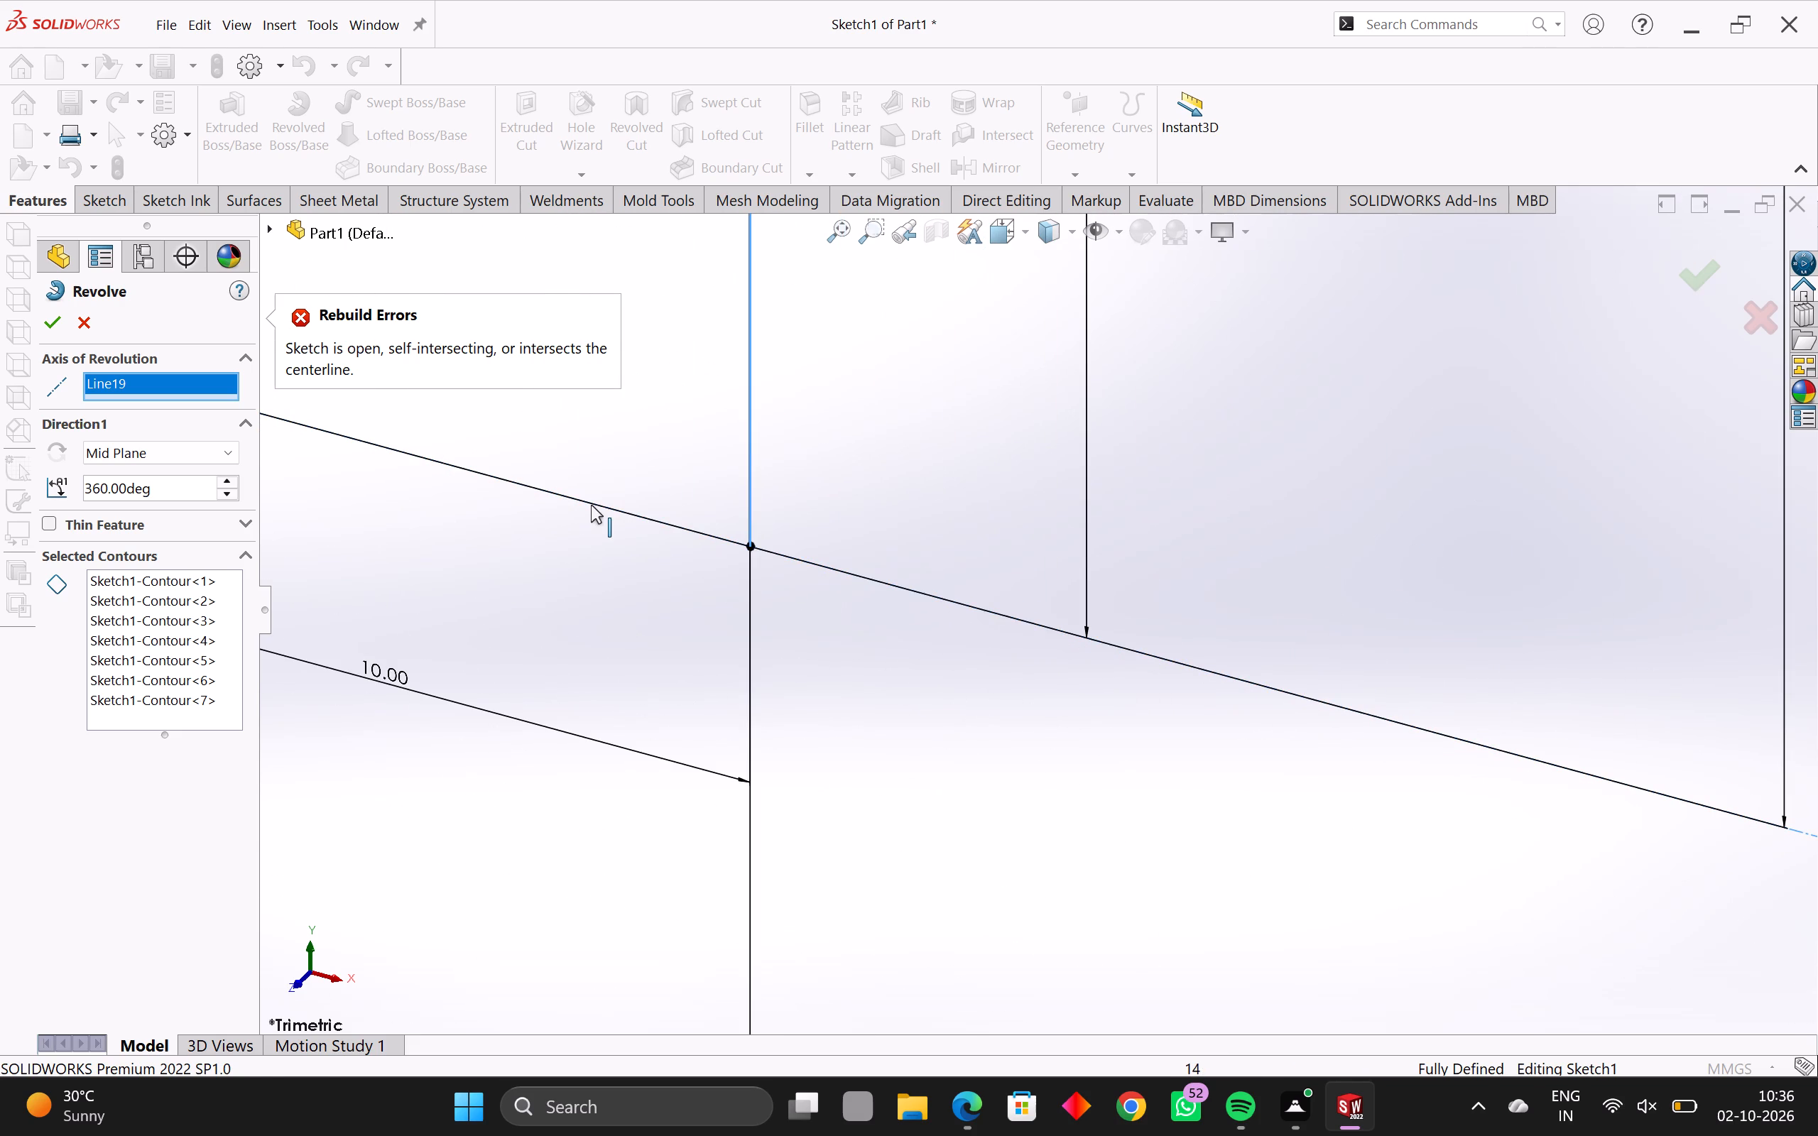
click(591, 505)
scroll(880, 464, down, 9)
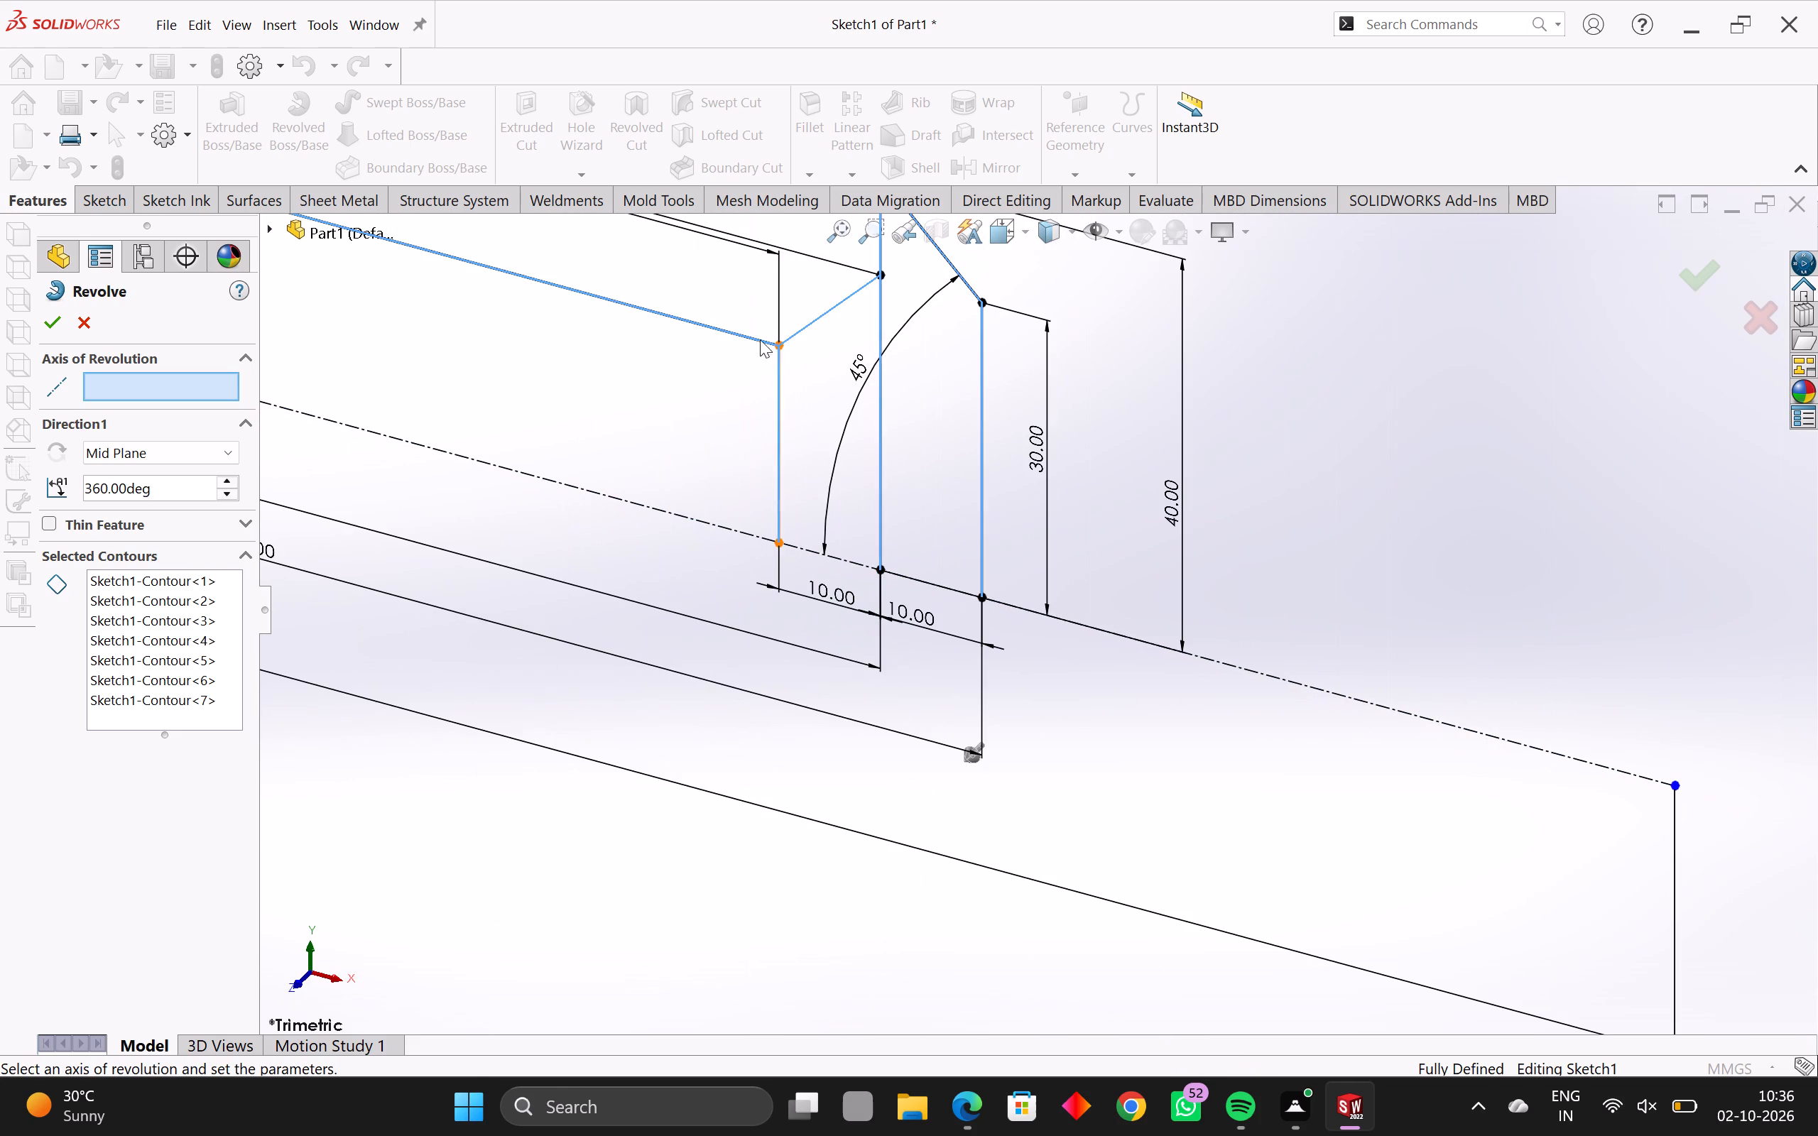
scroll(822, 369, down, 4)
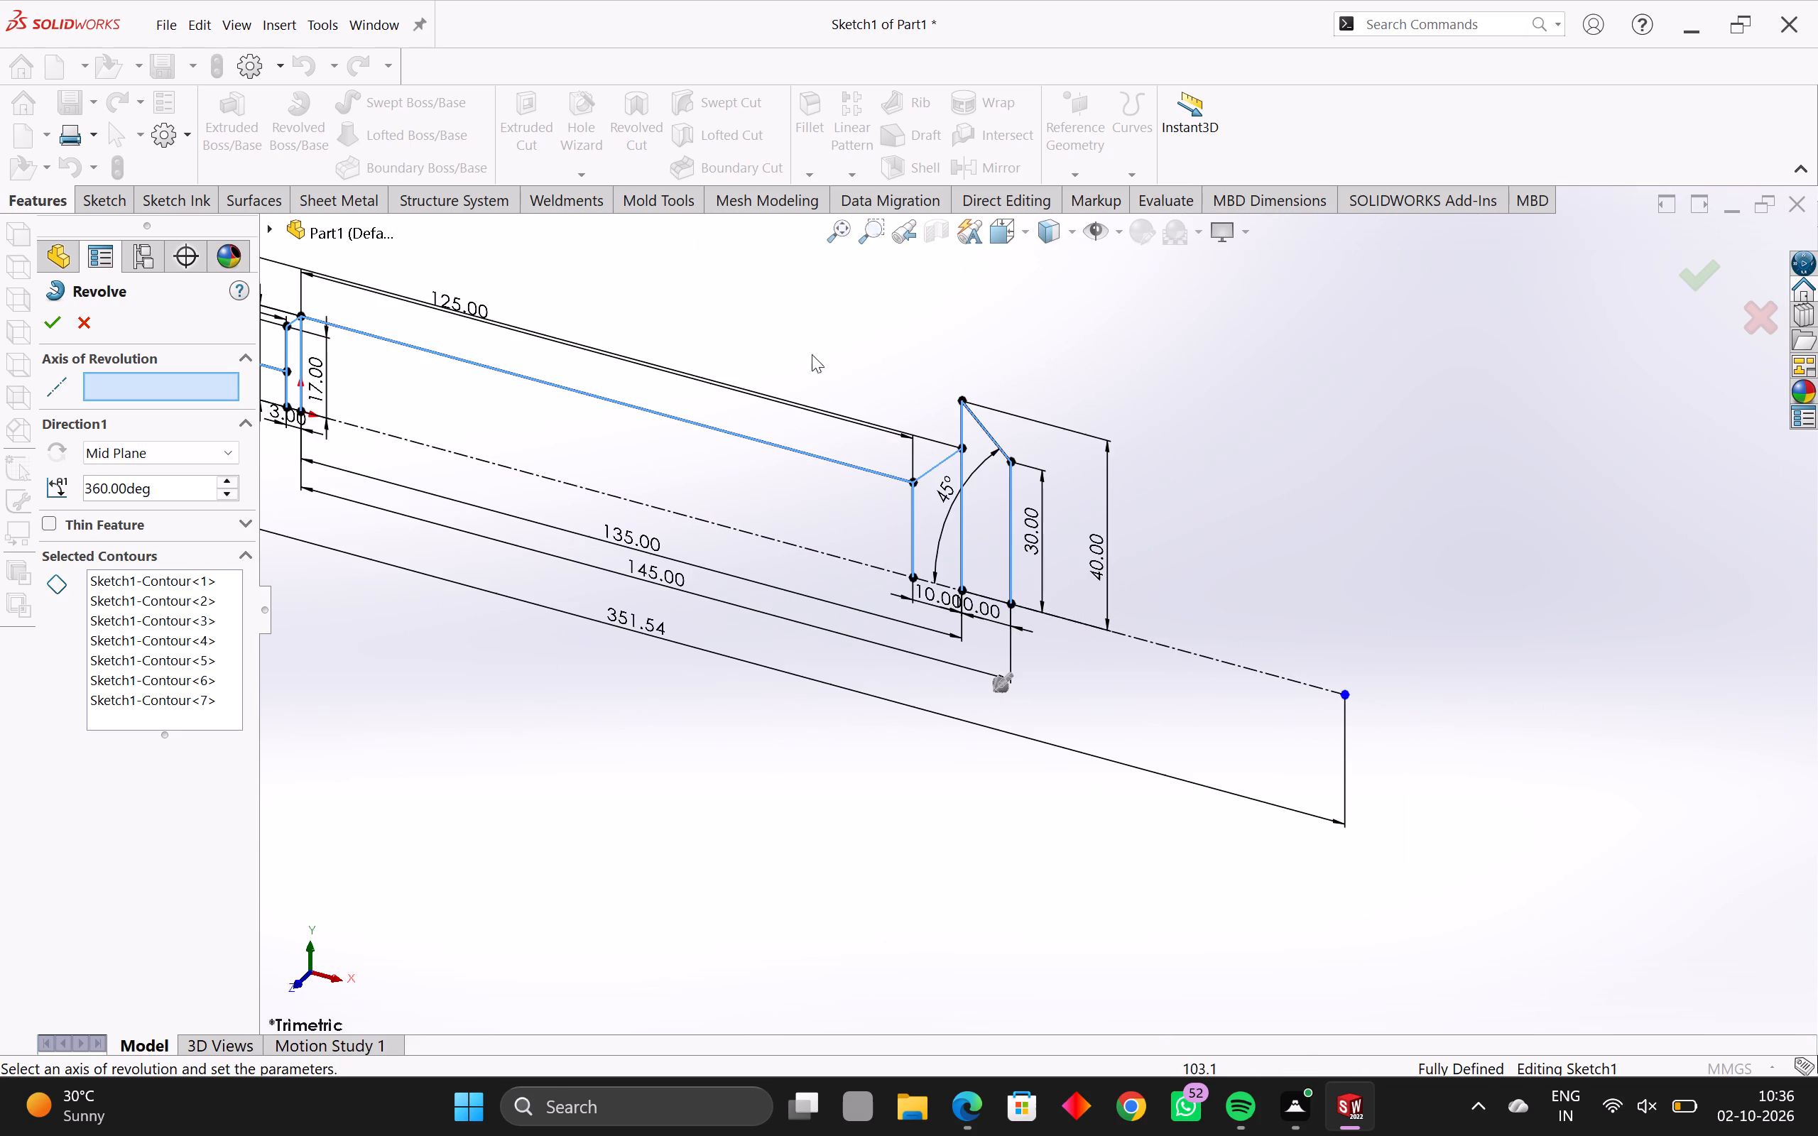
scroll(846, 419, up, 4)
scroll(1003, 520, up, 3)
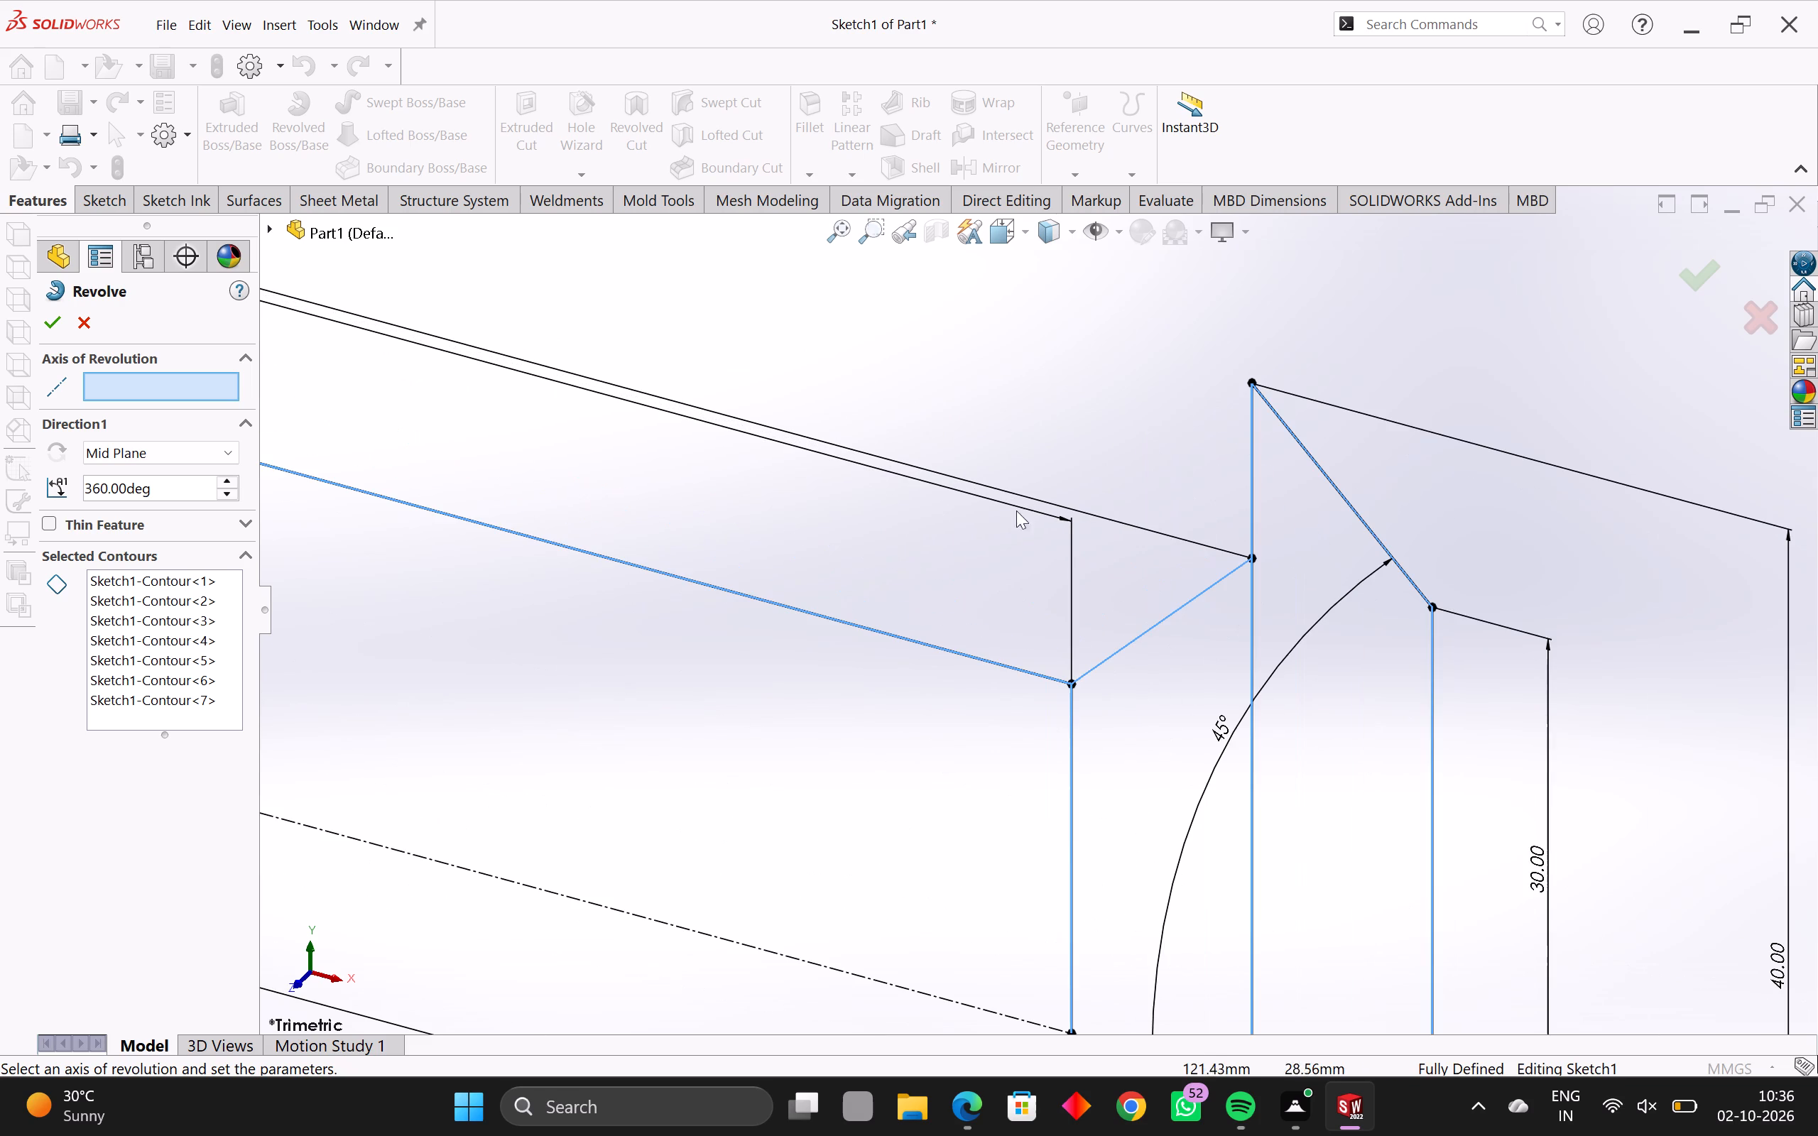
scroll(1136, 529, up, 1)
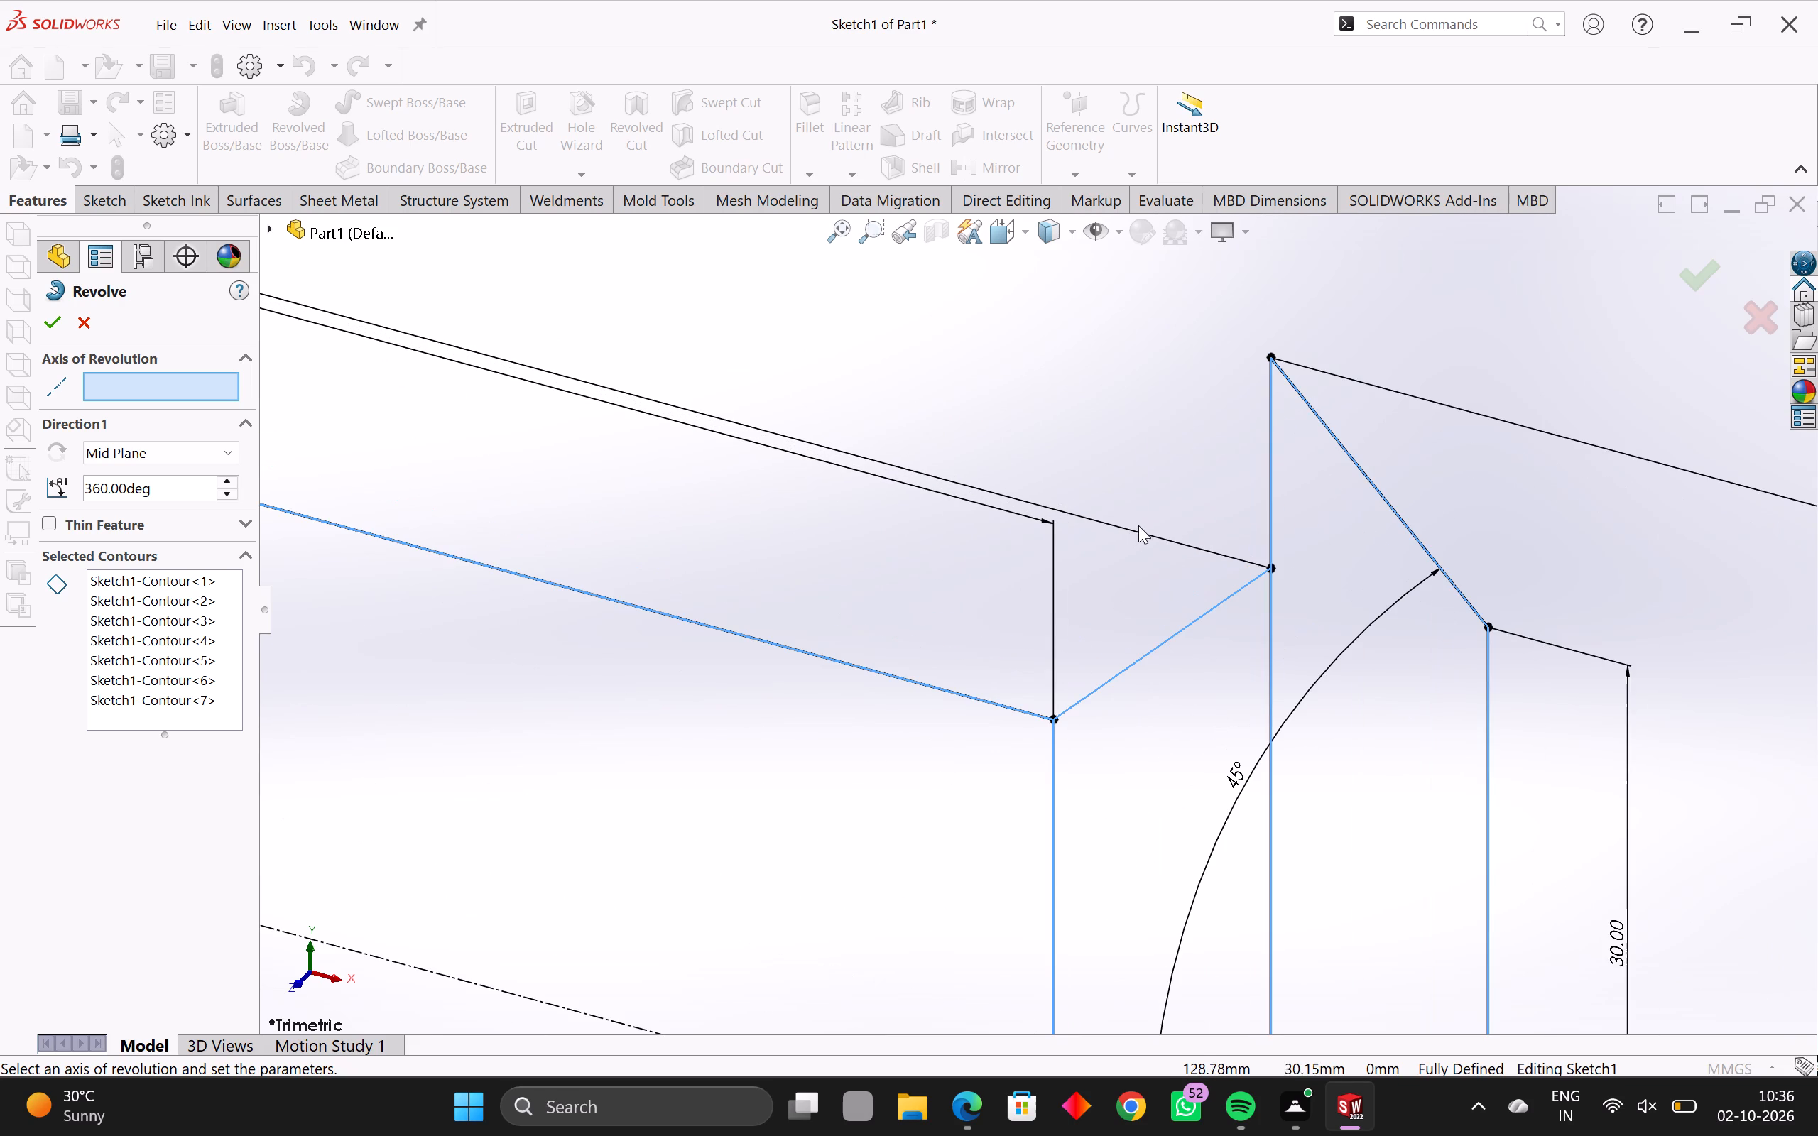
click(1137, 530)
scroll(1137, 530, down, 4)
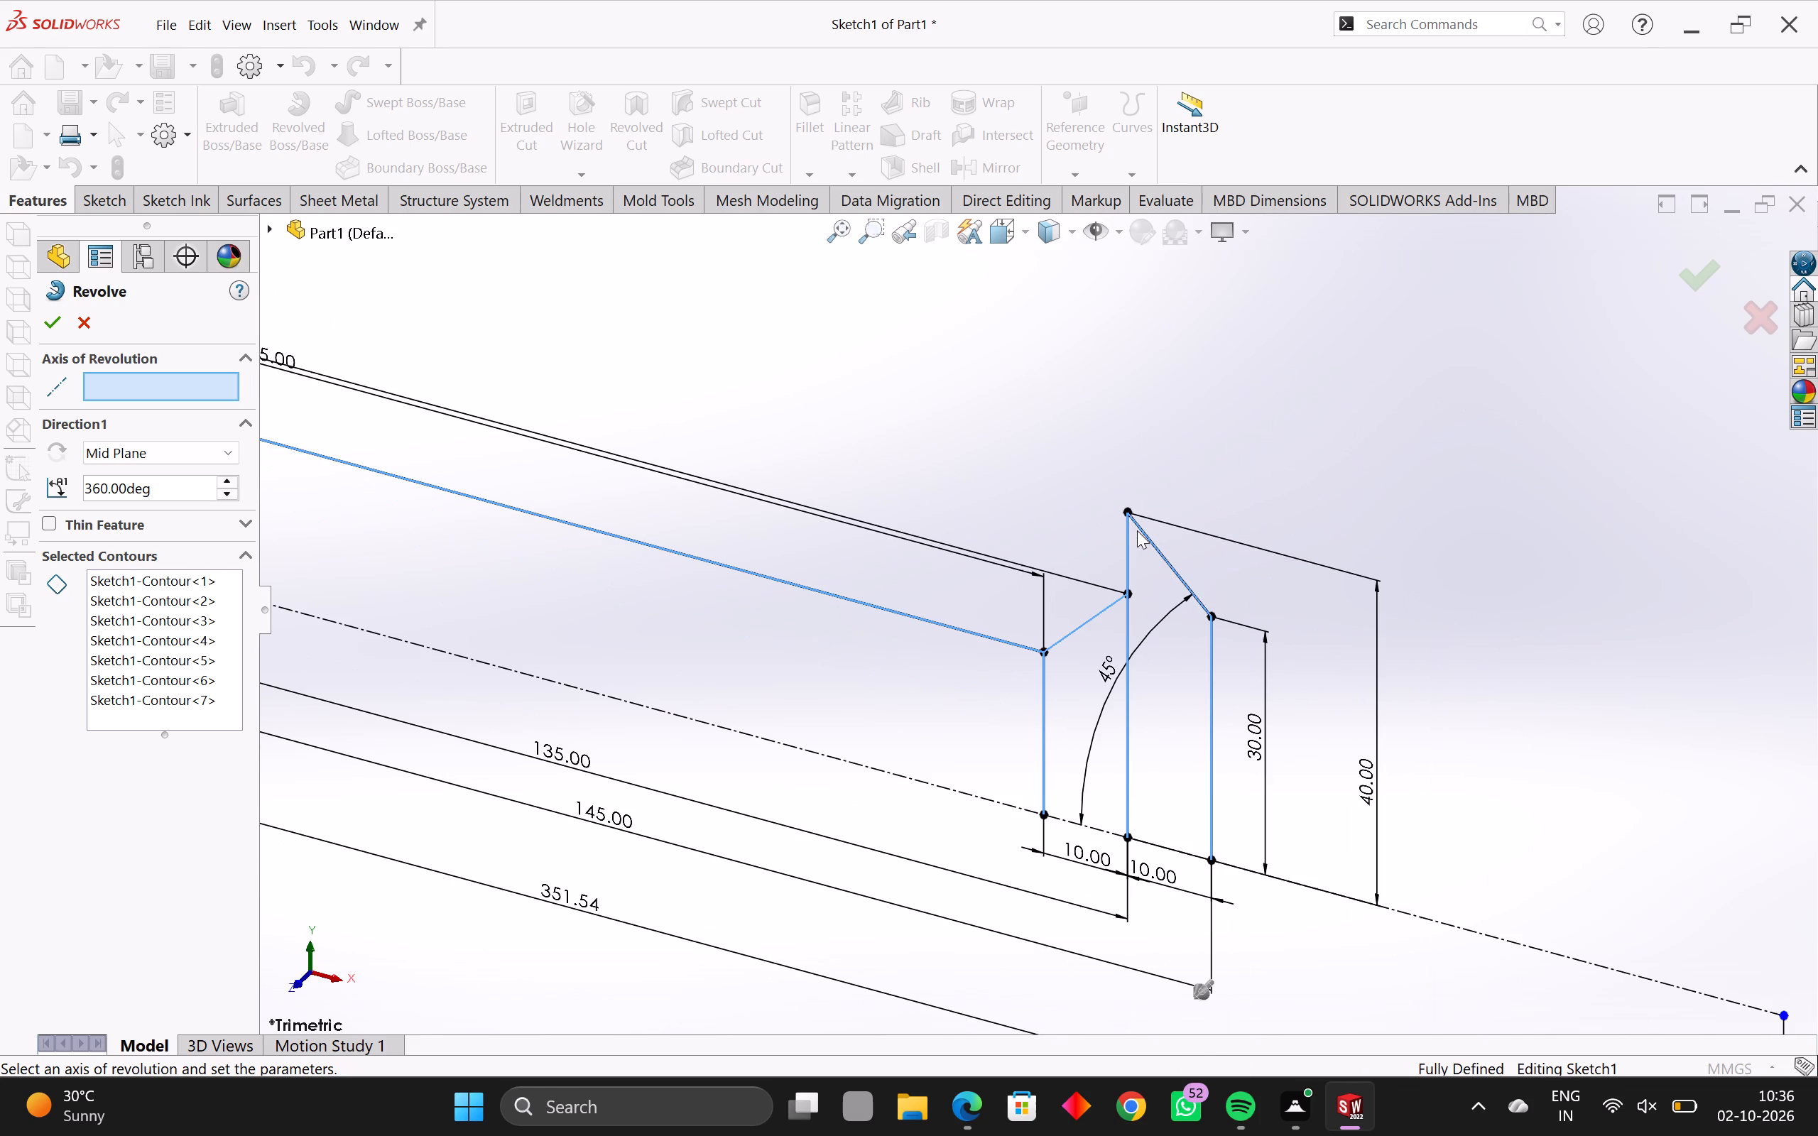
scroll(1137, 530, down, 3)
scroll(550, 447, down, 2)
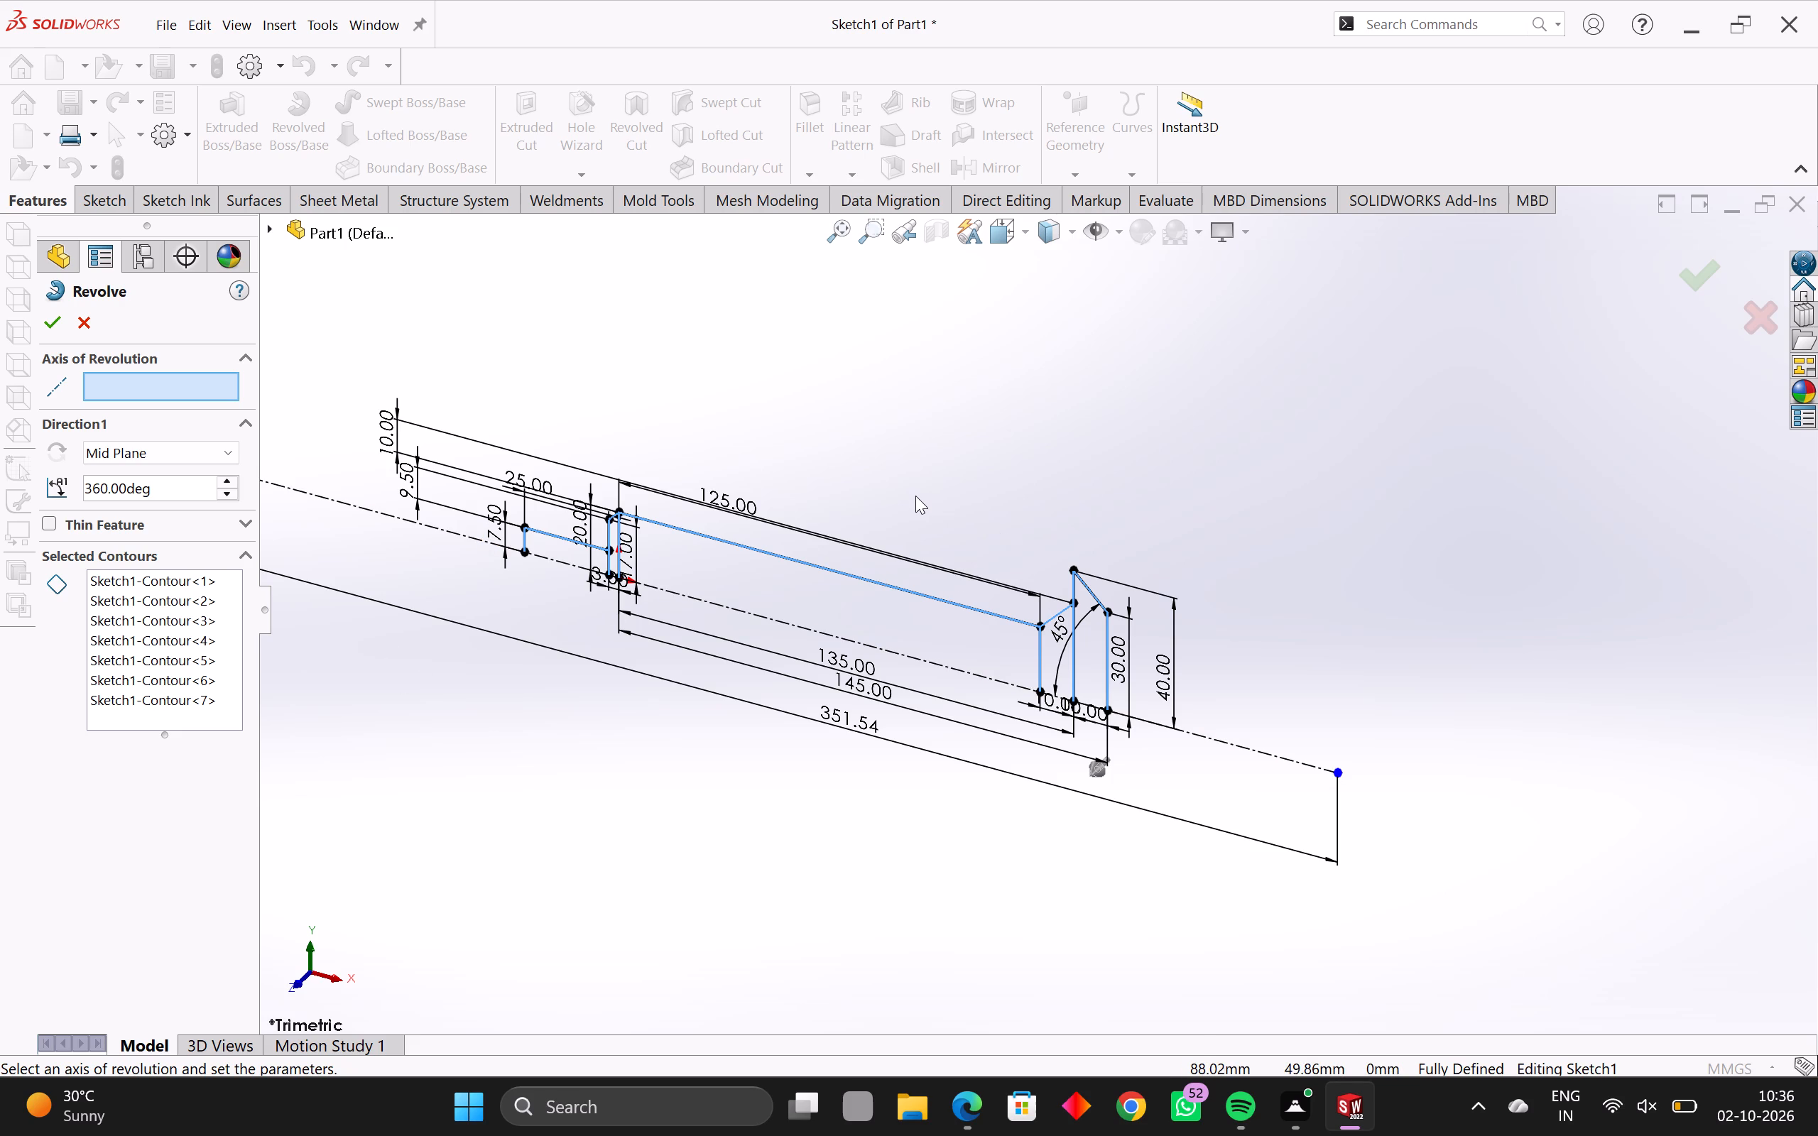
scroll(1091, 727, up, 3)
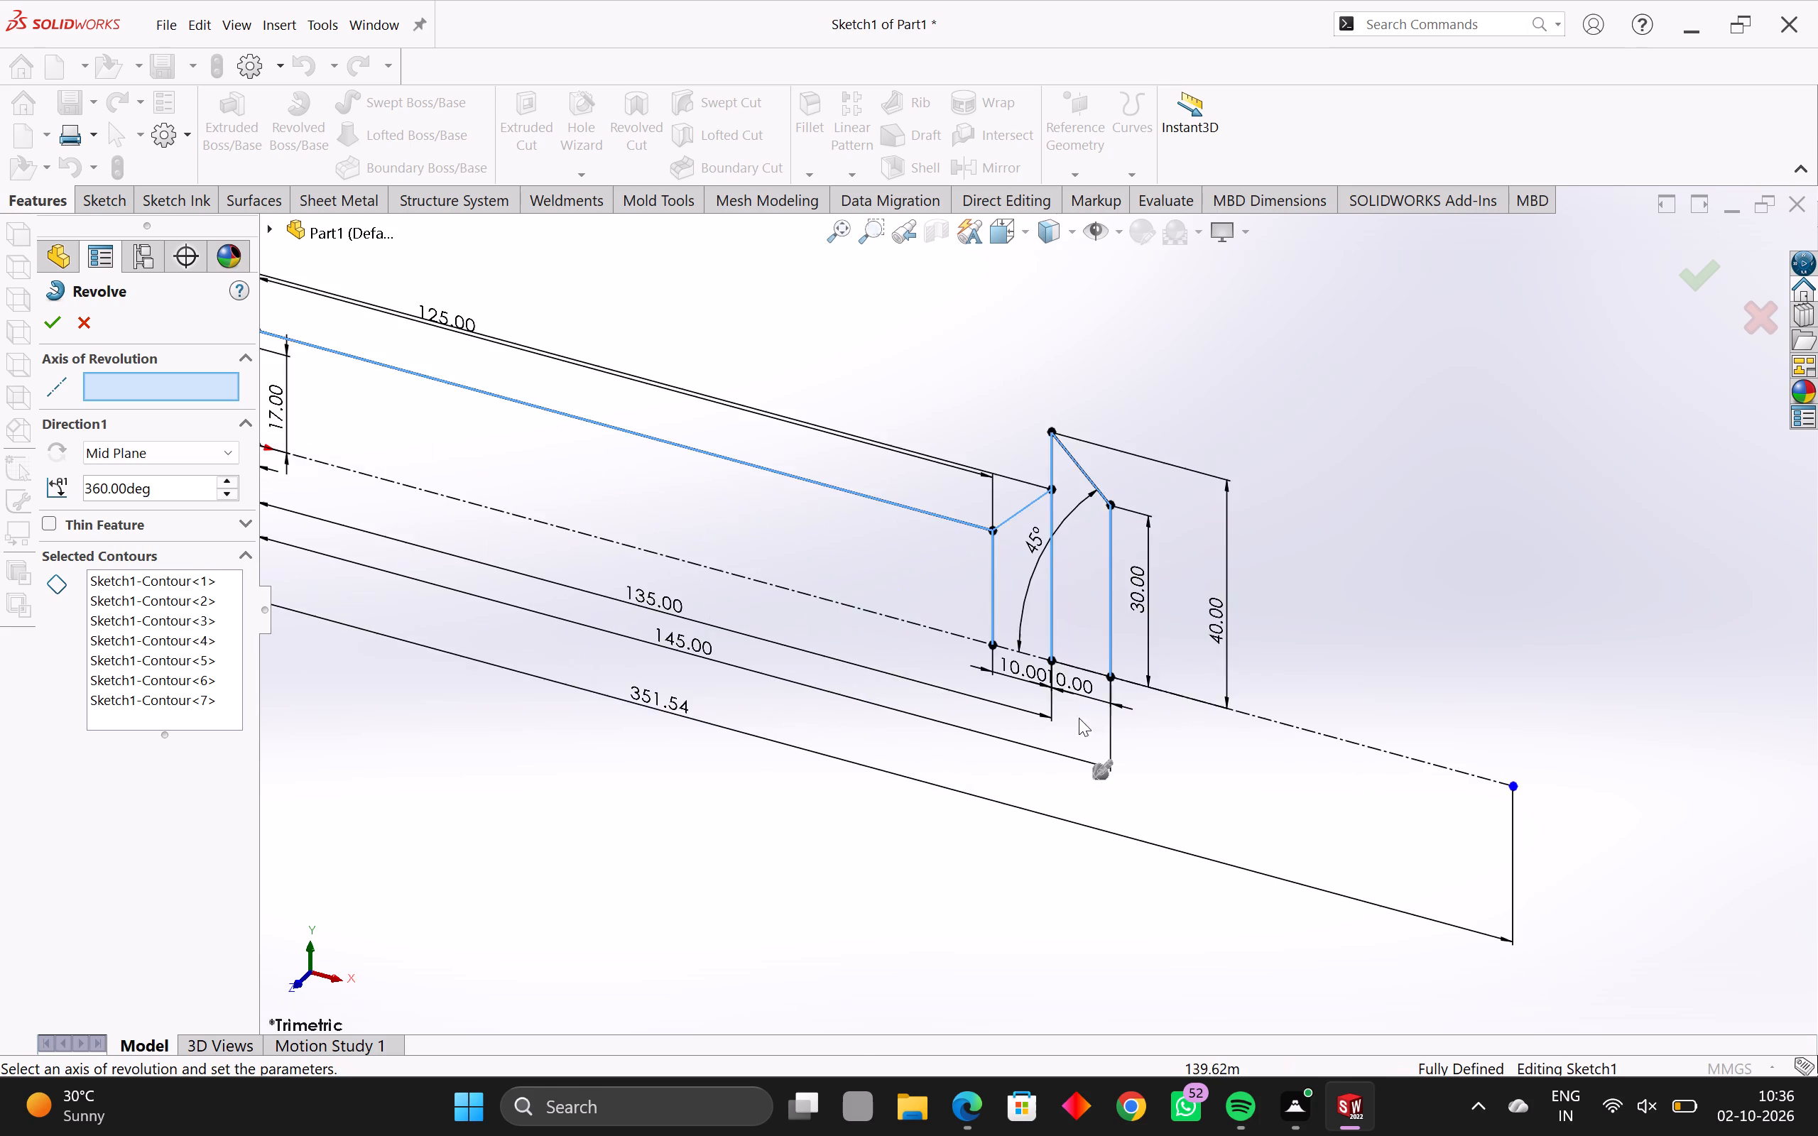
scroll(1051, 684, up, 4)
scroll(1045, 680, down, 5)
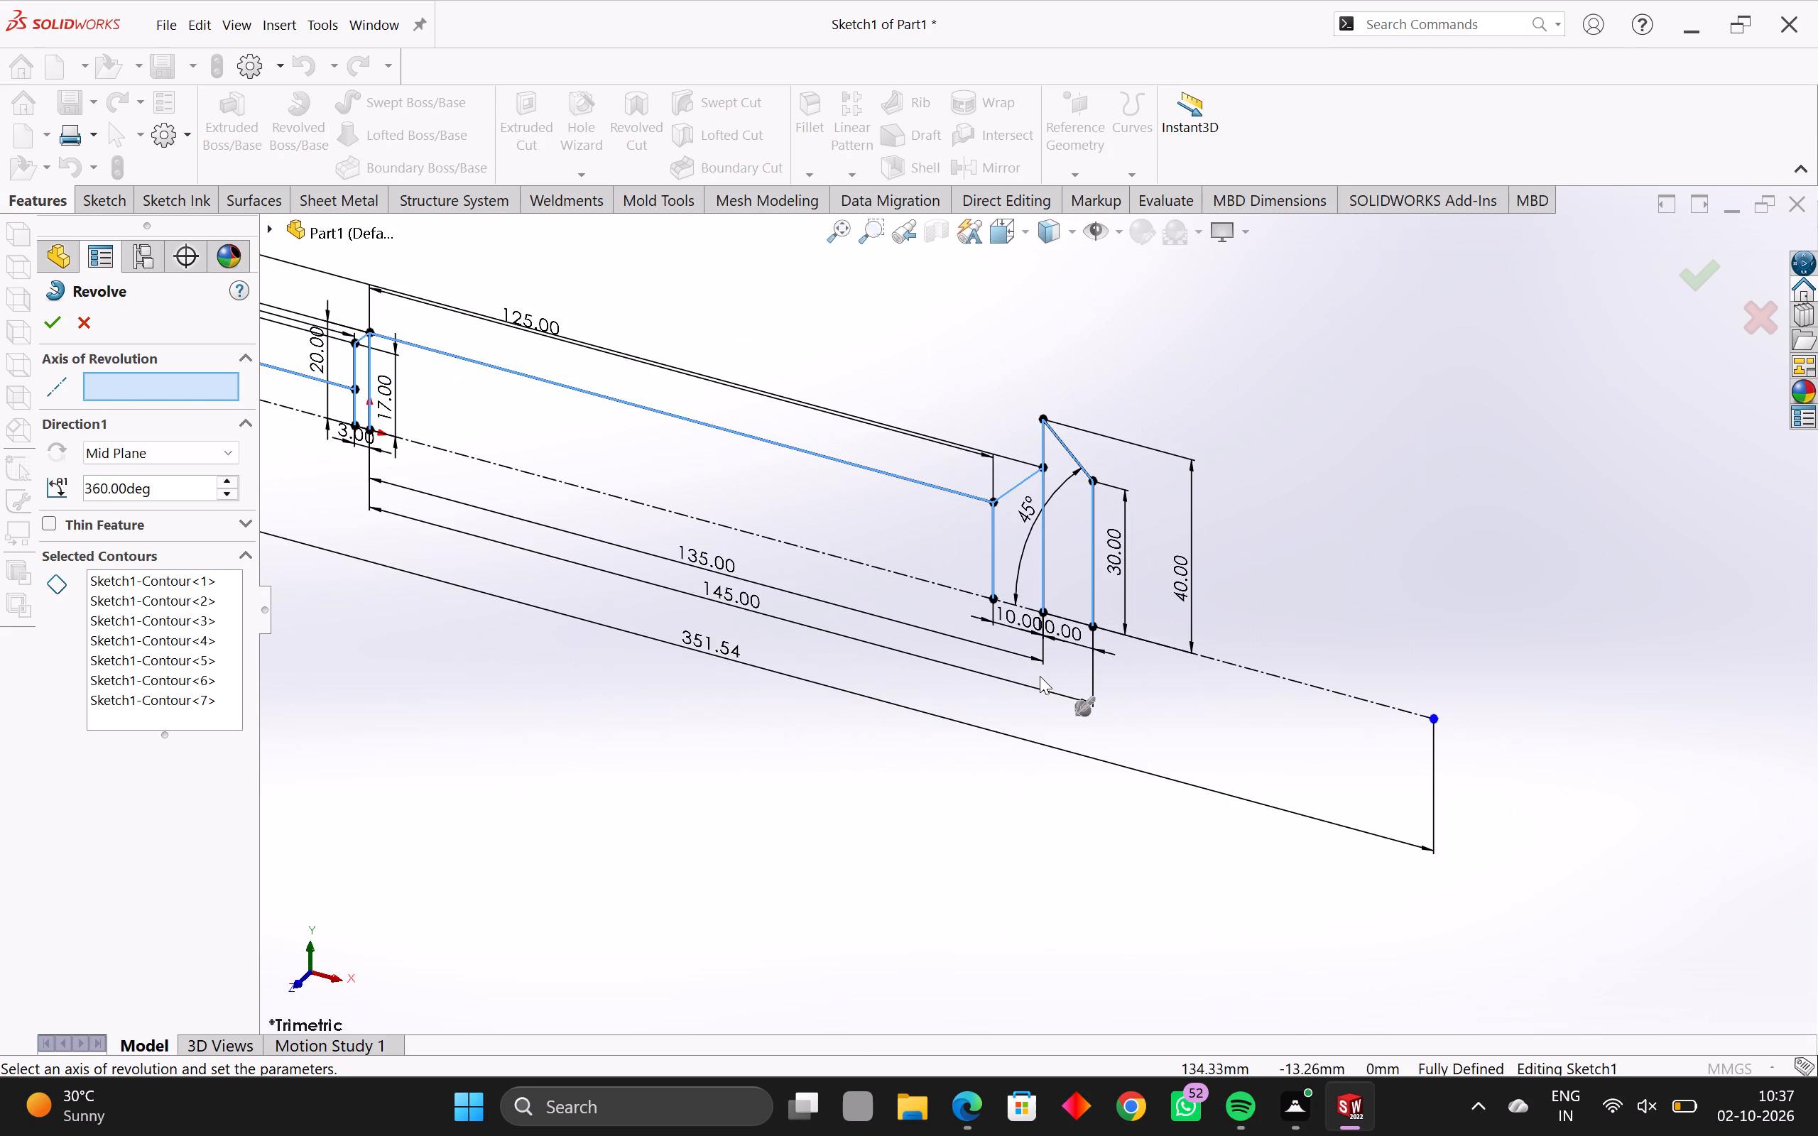
key(Escape)
key(Escape)
key(Escape)
key(Escape)
key(Escape)
key(Escape)
key(Escape)
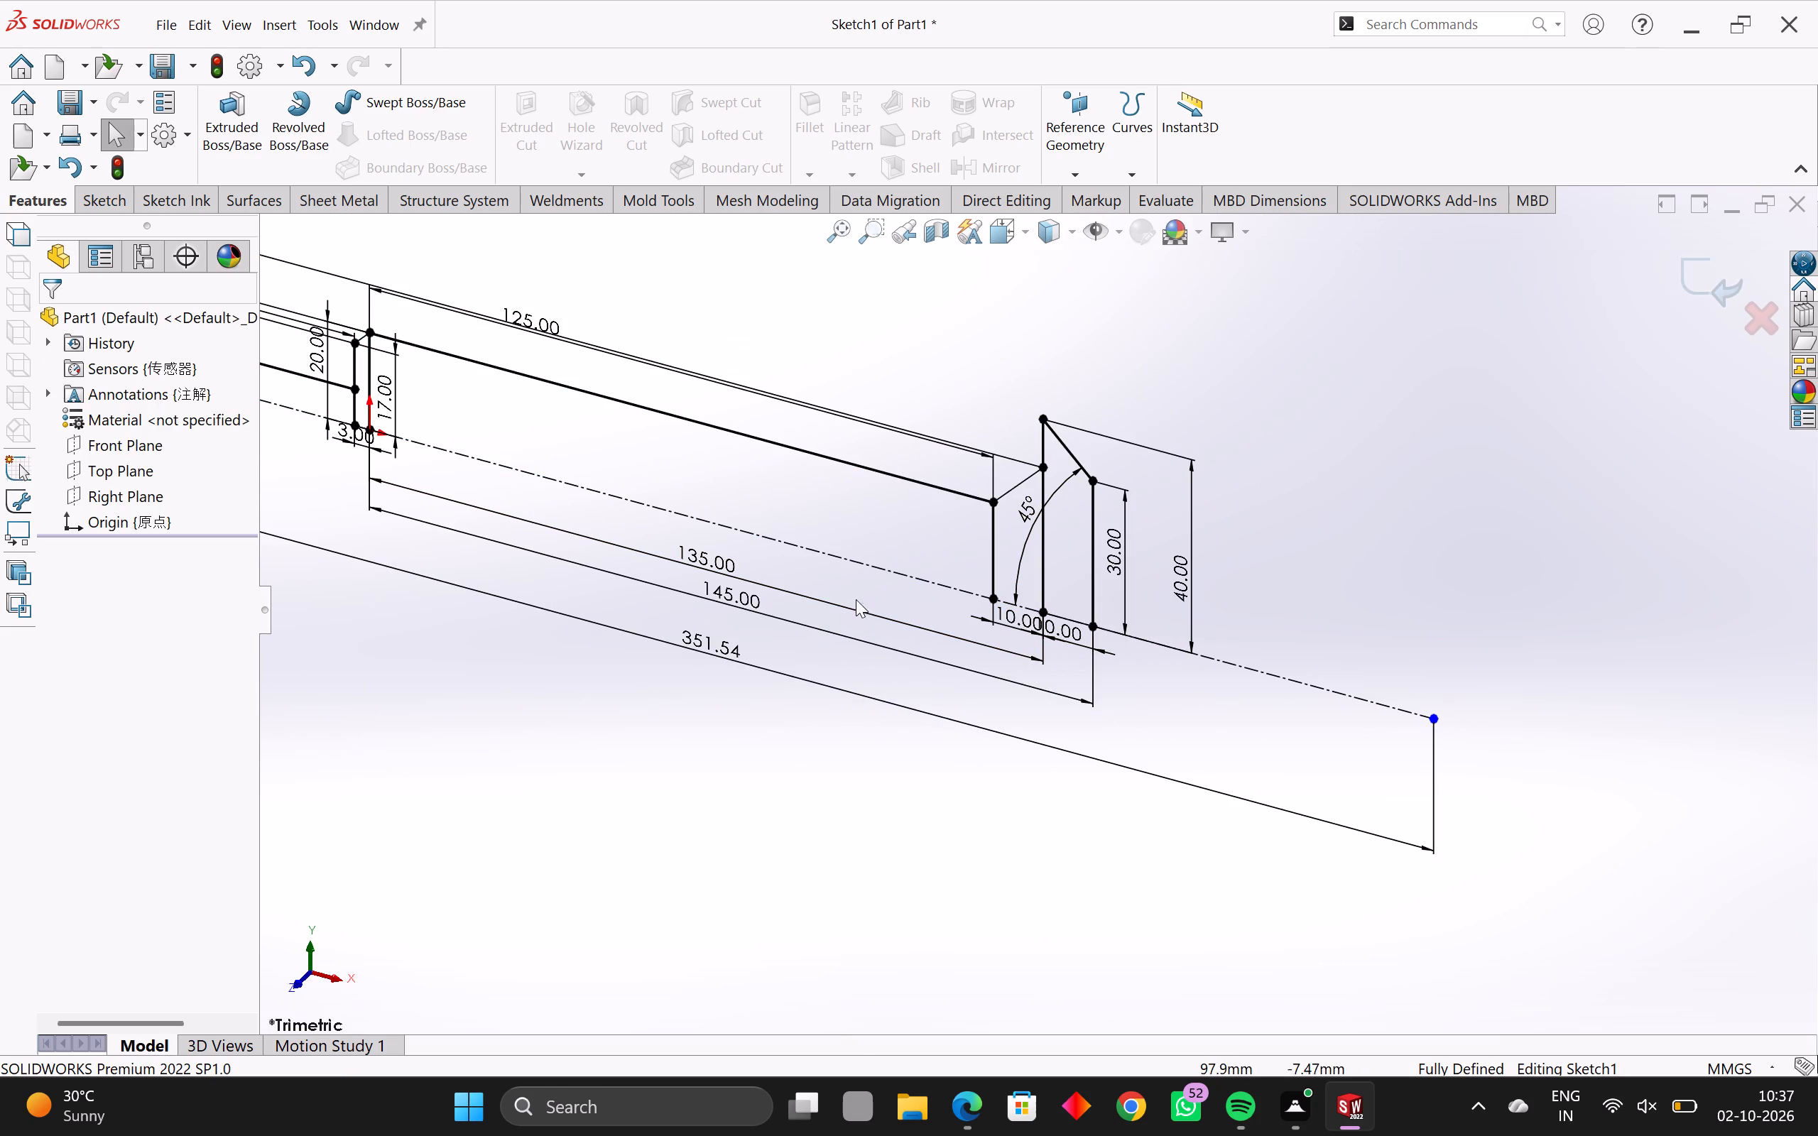
Delete the 135, 145, 351.54 and 125 mm length dimensions and the 30, 40 and 10 mm height dimensions referring to the flange end.
drag(842, 590, 710, 744)
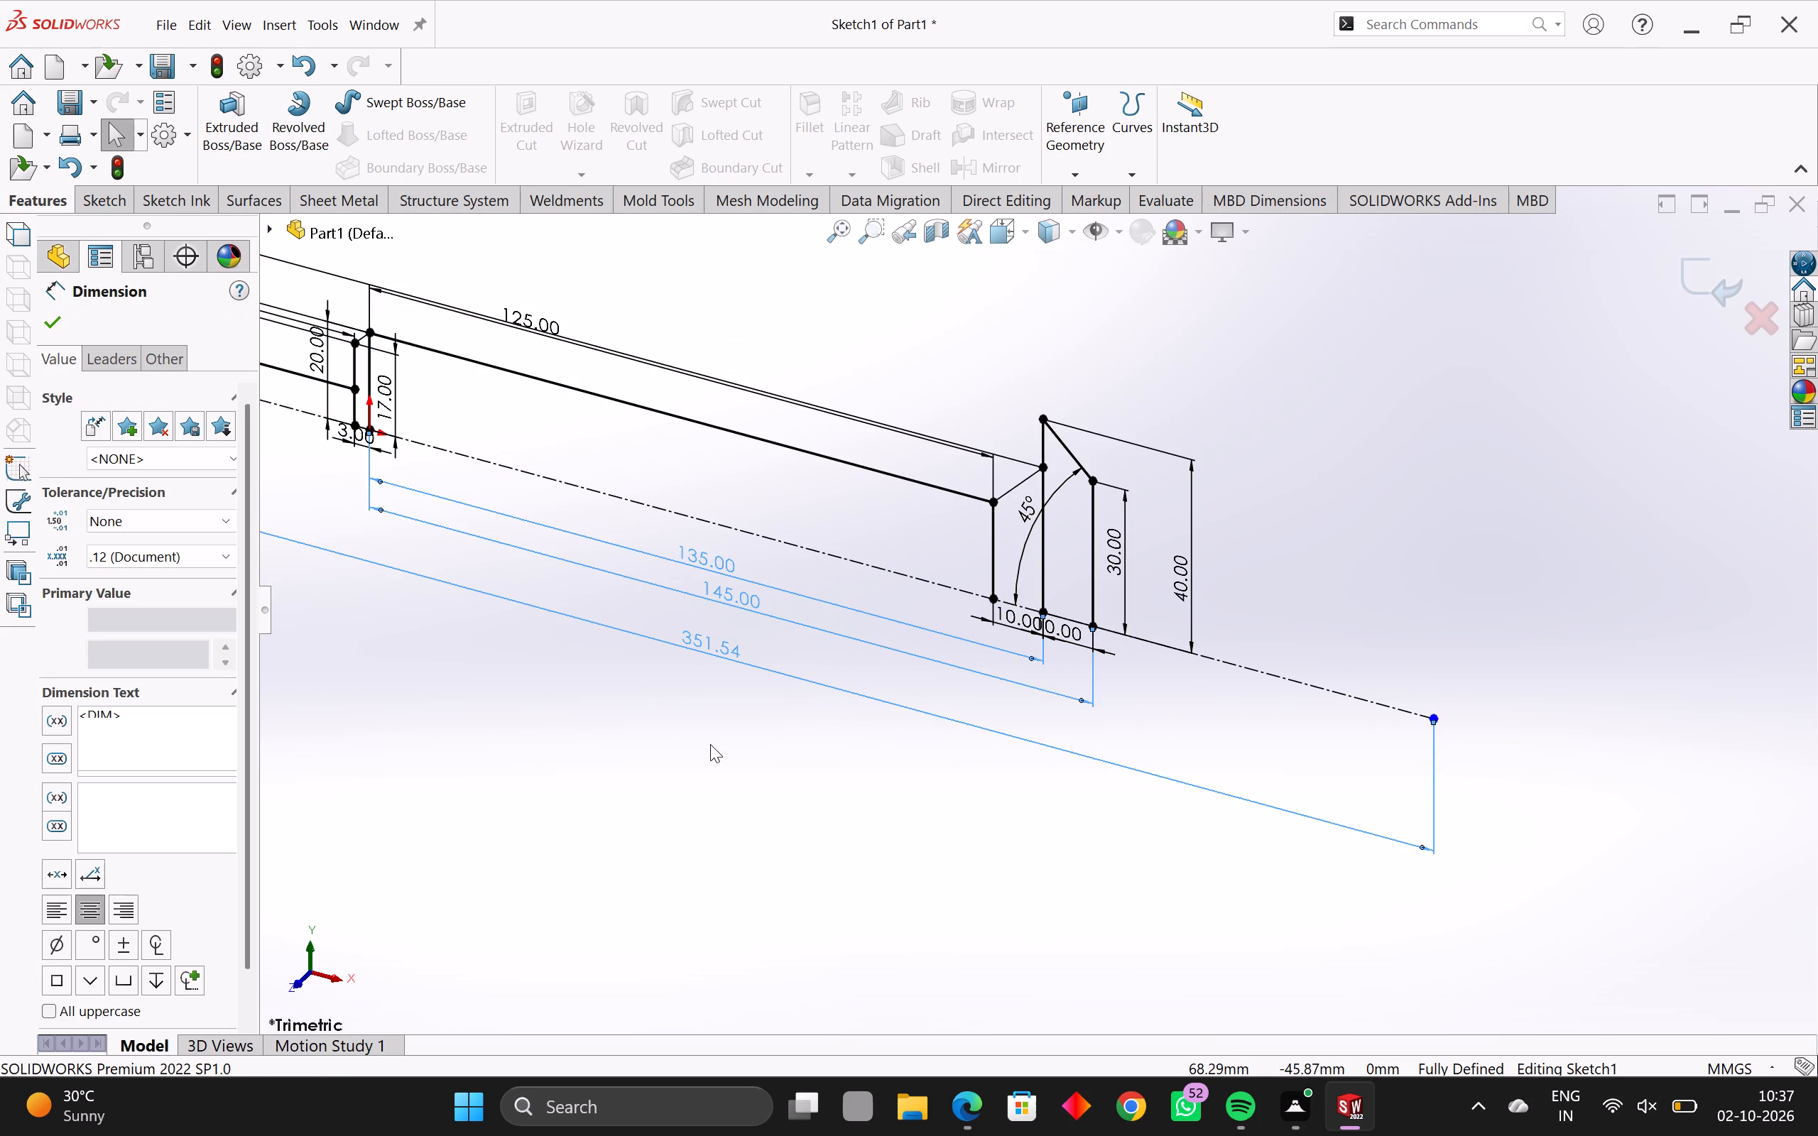
key(Delete)
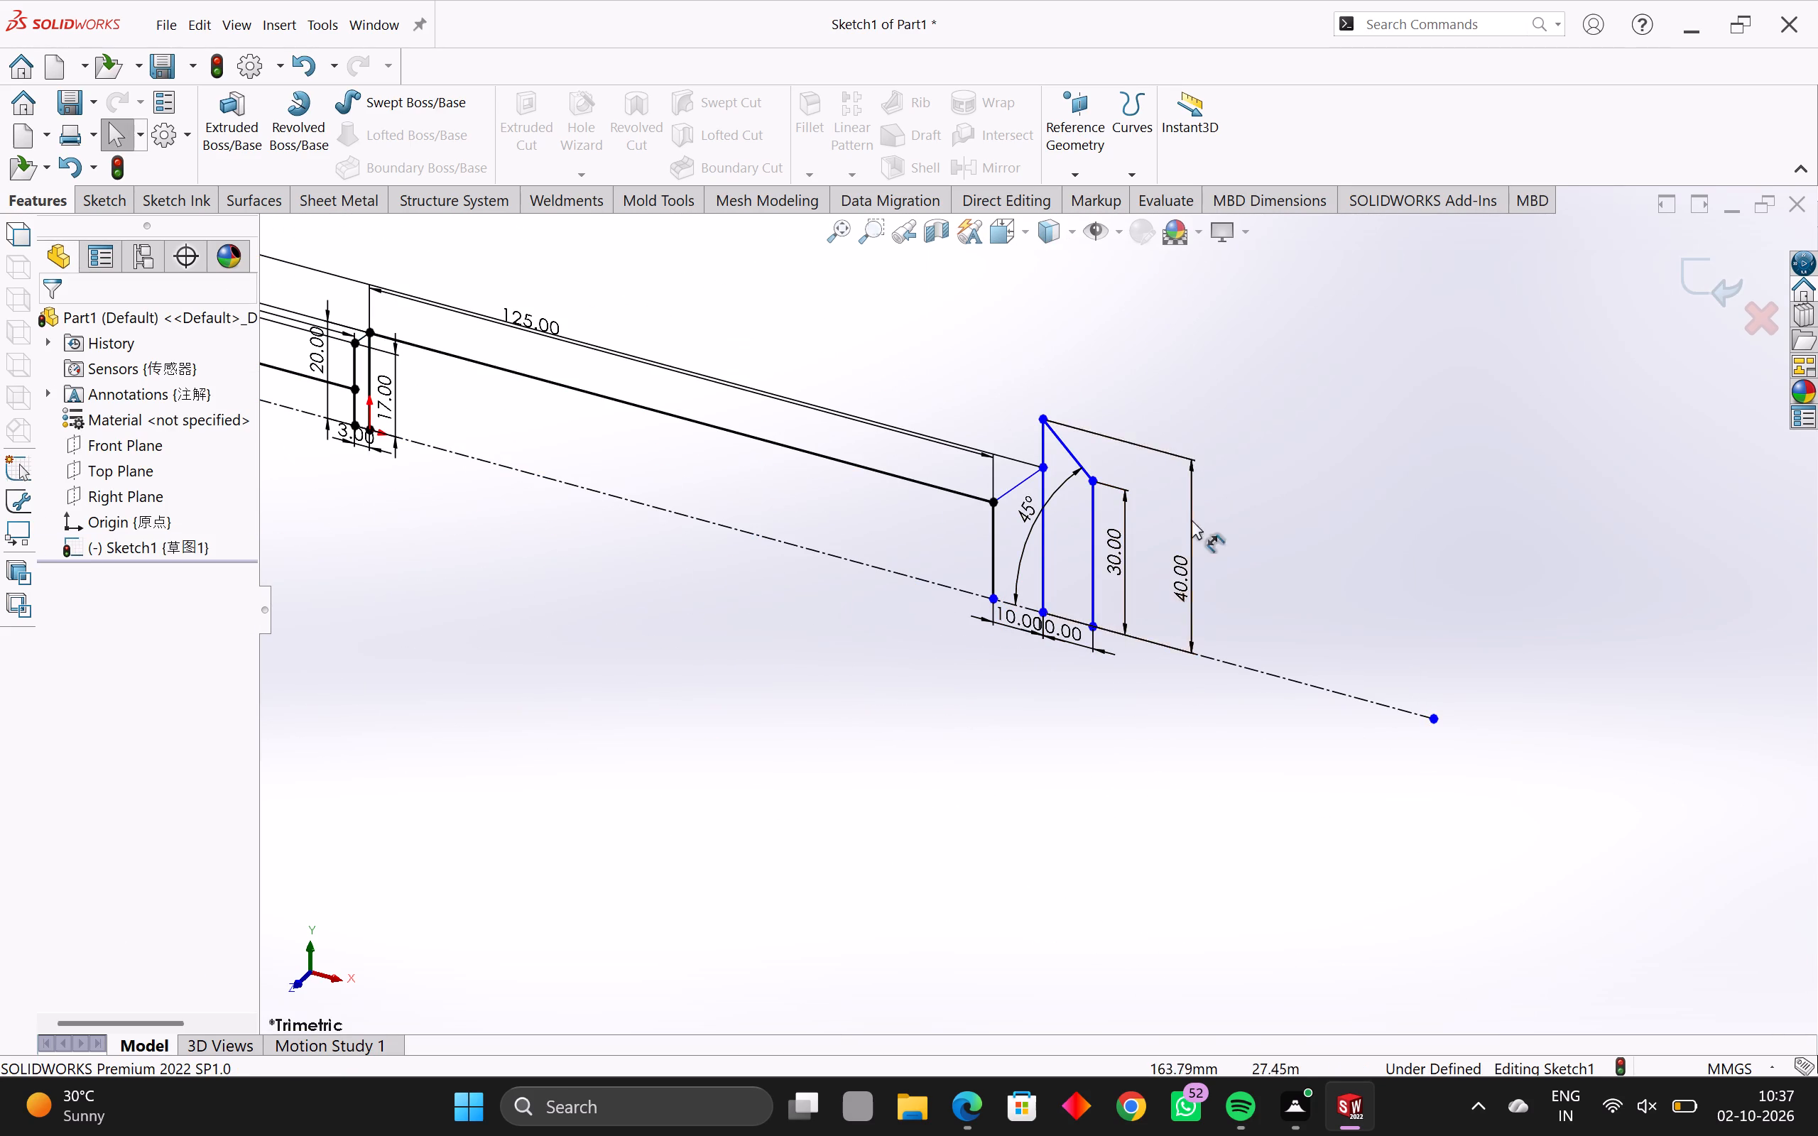
drag(1218, 504, 1113, 575)
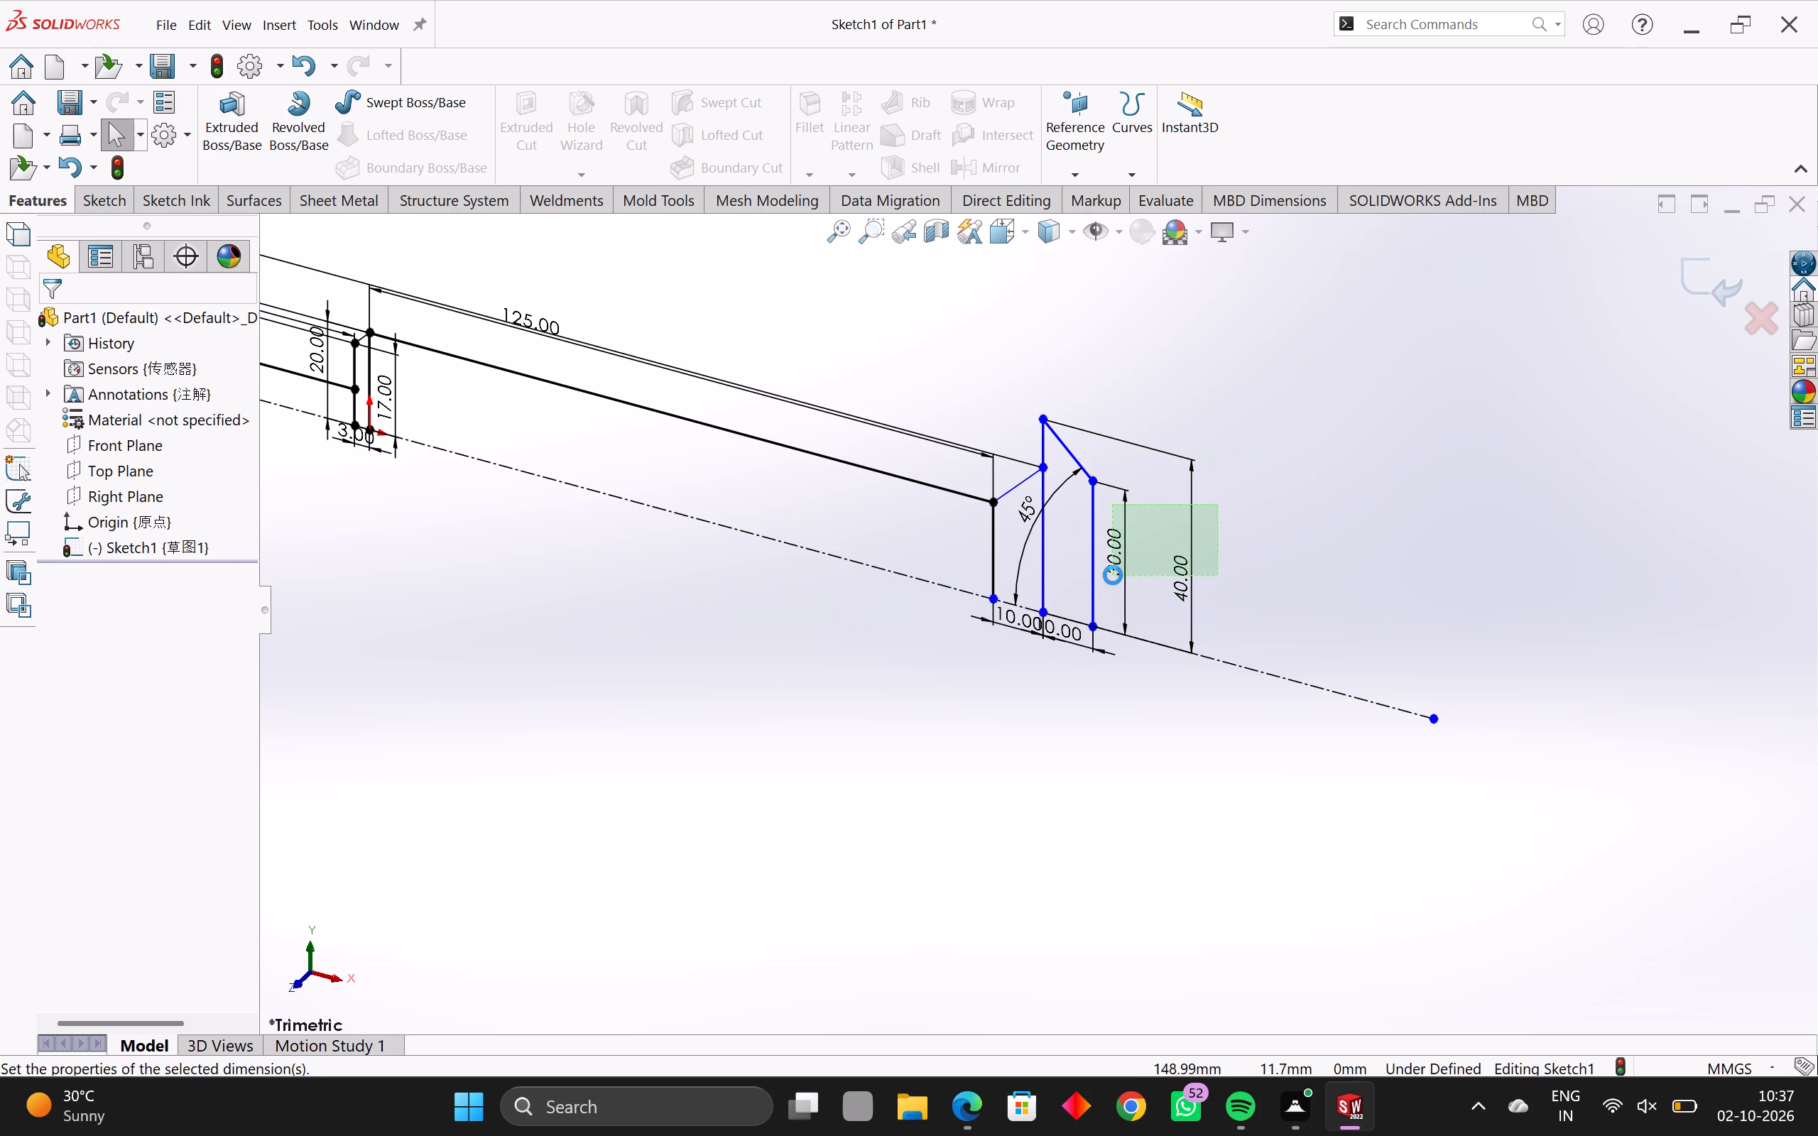
key(Delete)
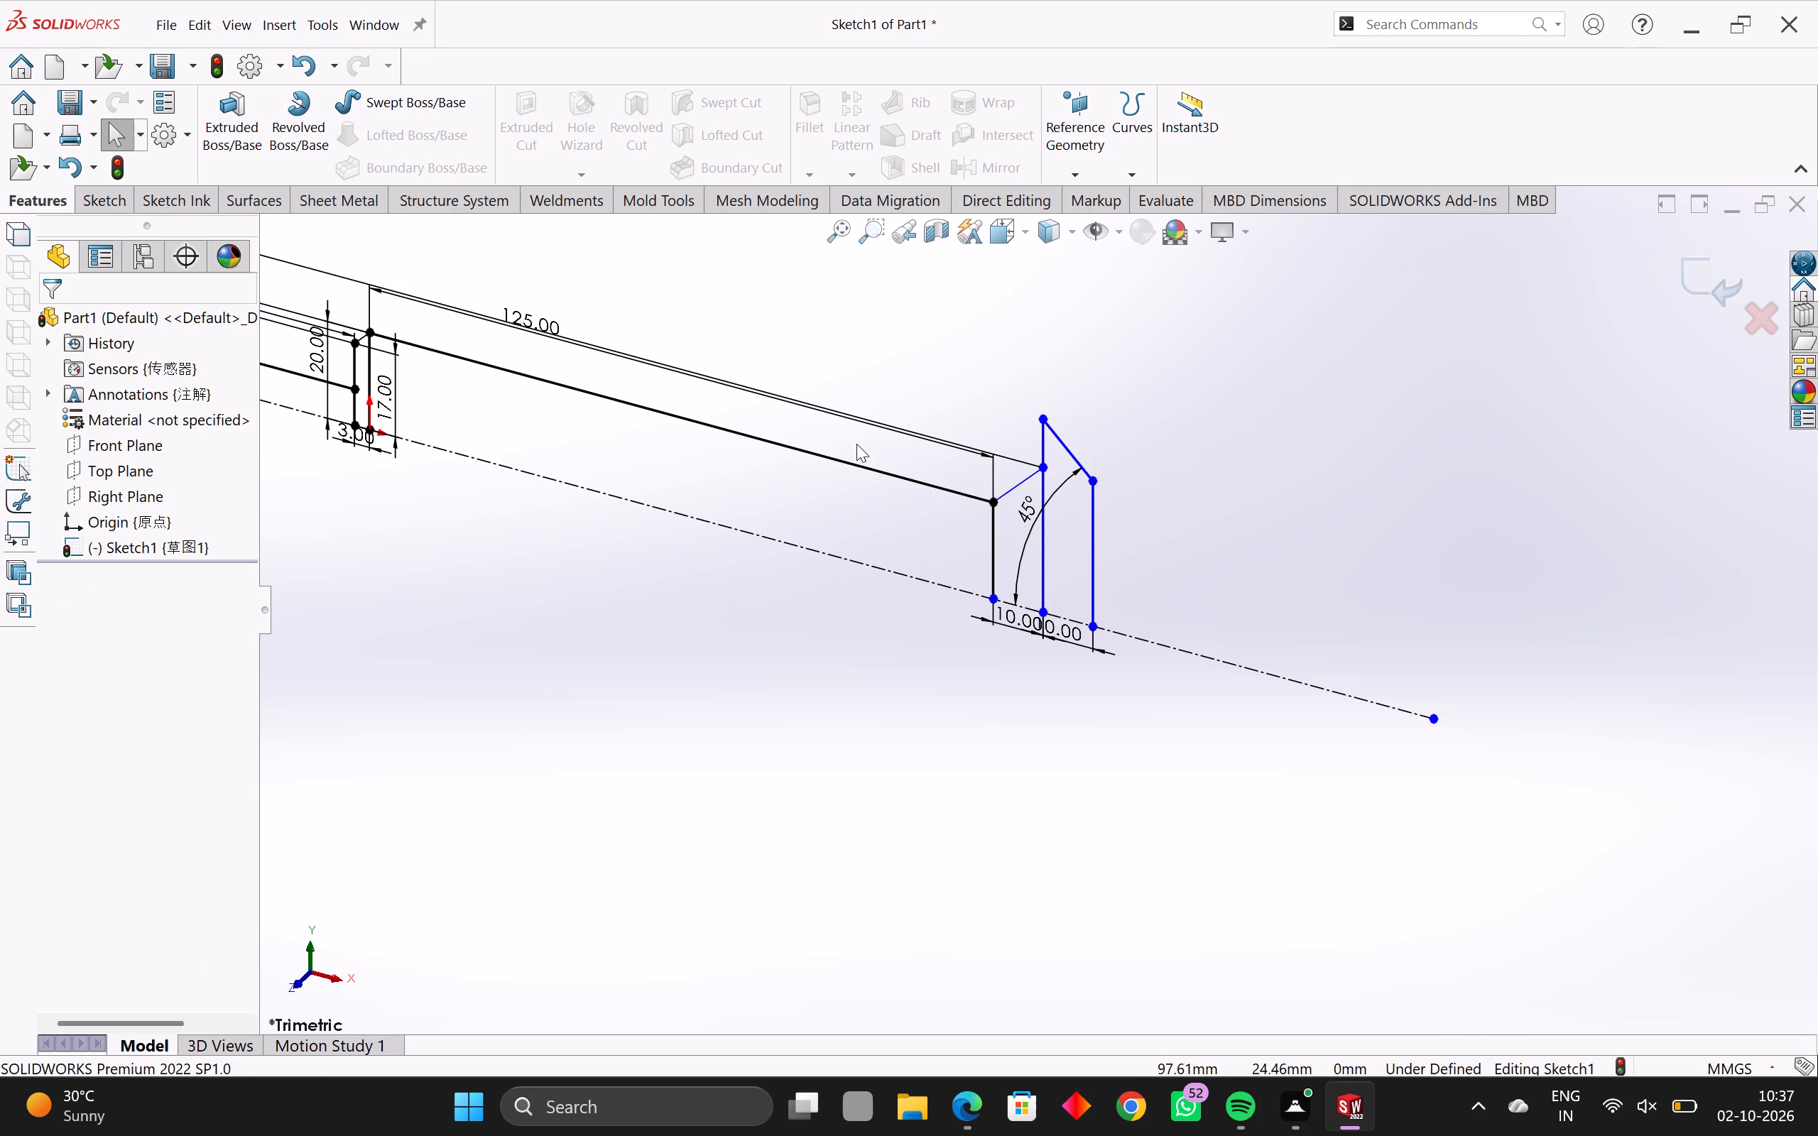
drag(891, 408, 866, 454)
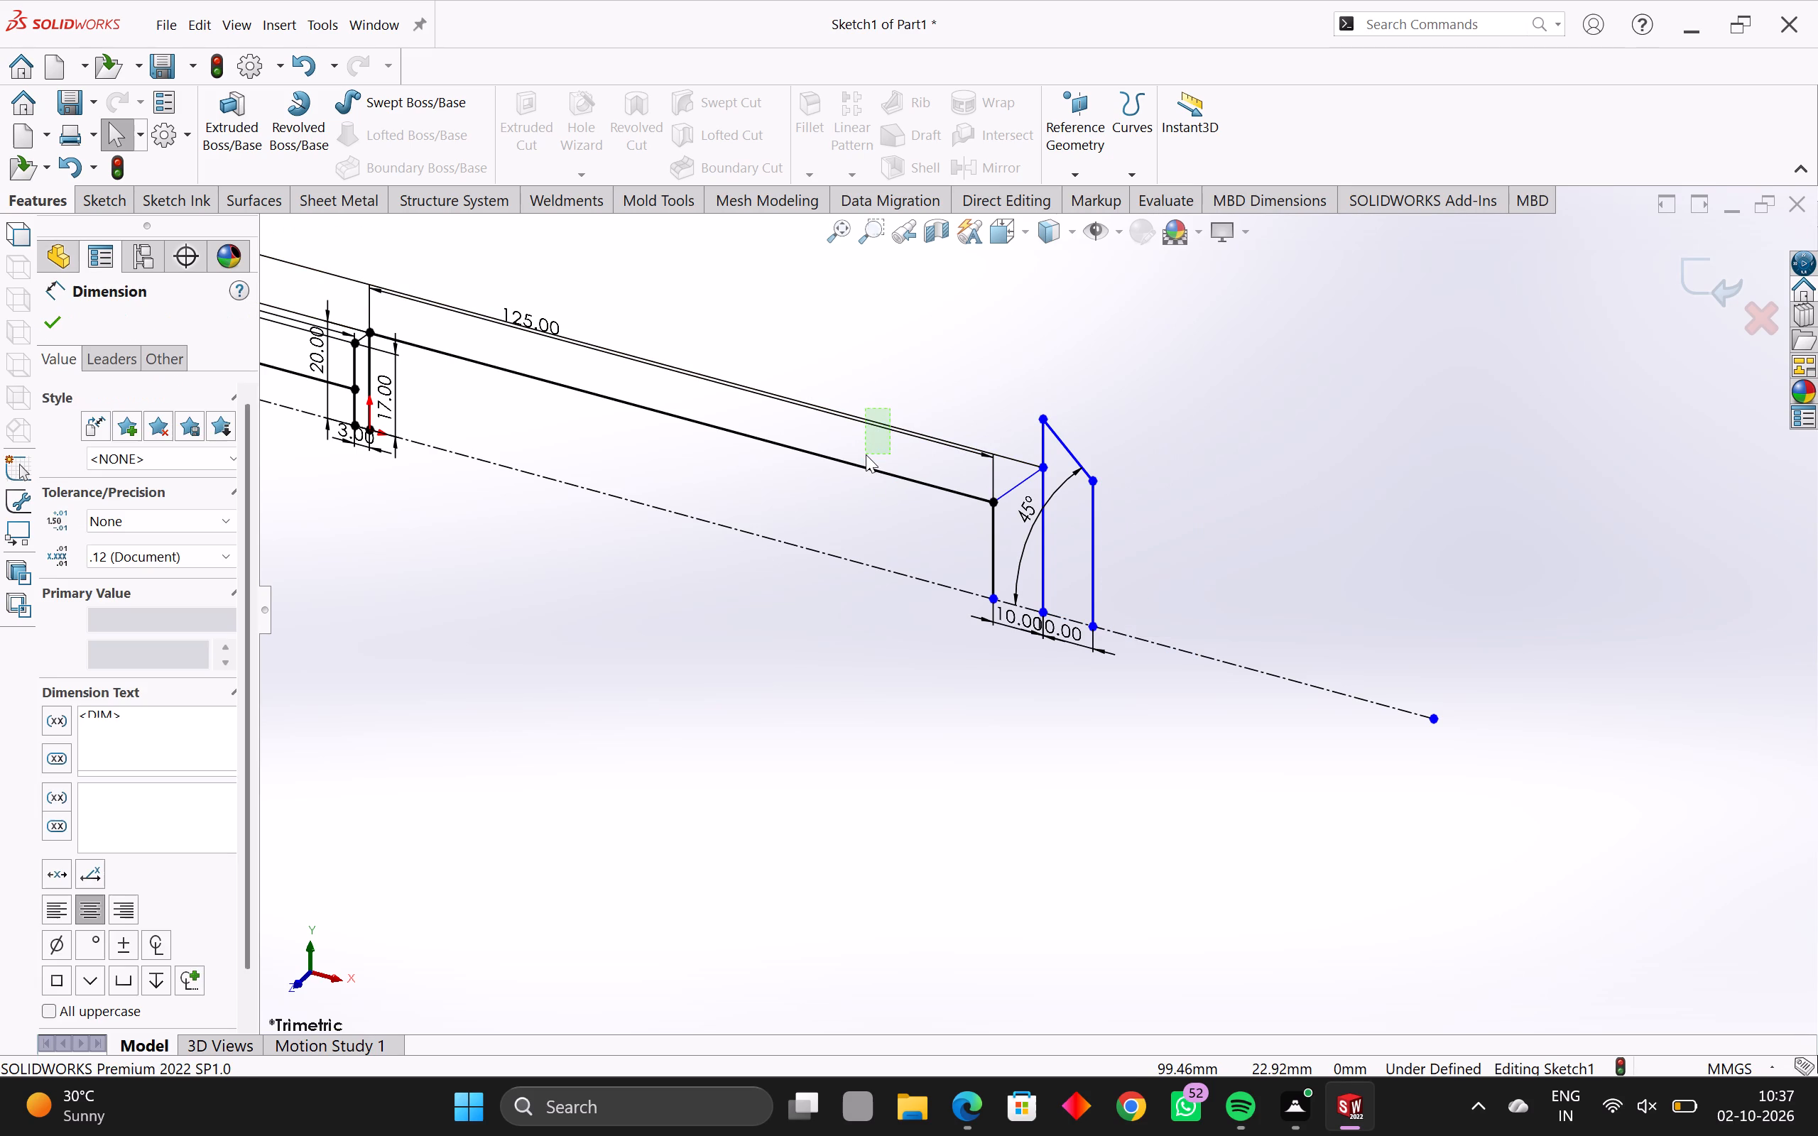
key(Delete)
Delete the 17, 3, 25, 7.5, 9.5 and 20 mm dimensions around the small stepped end near the origin.
scroll(832, 459, down, 3)
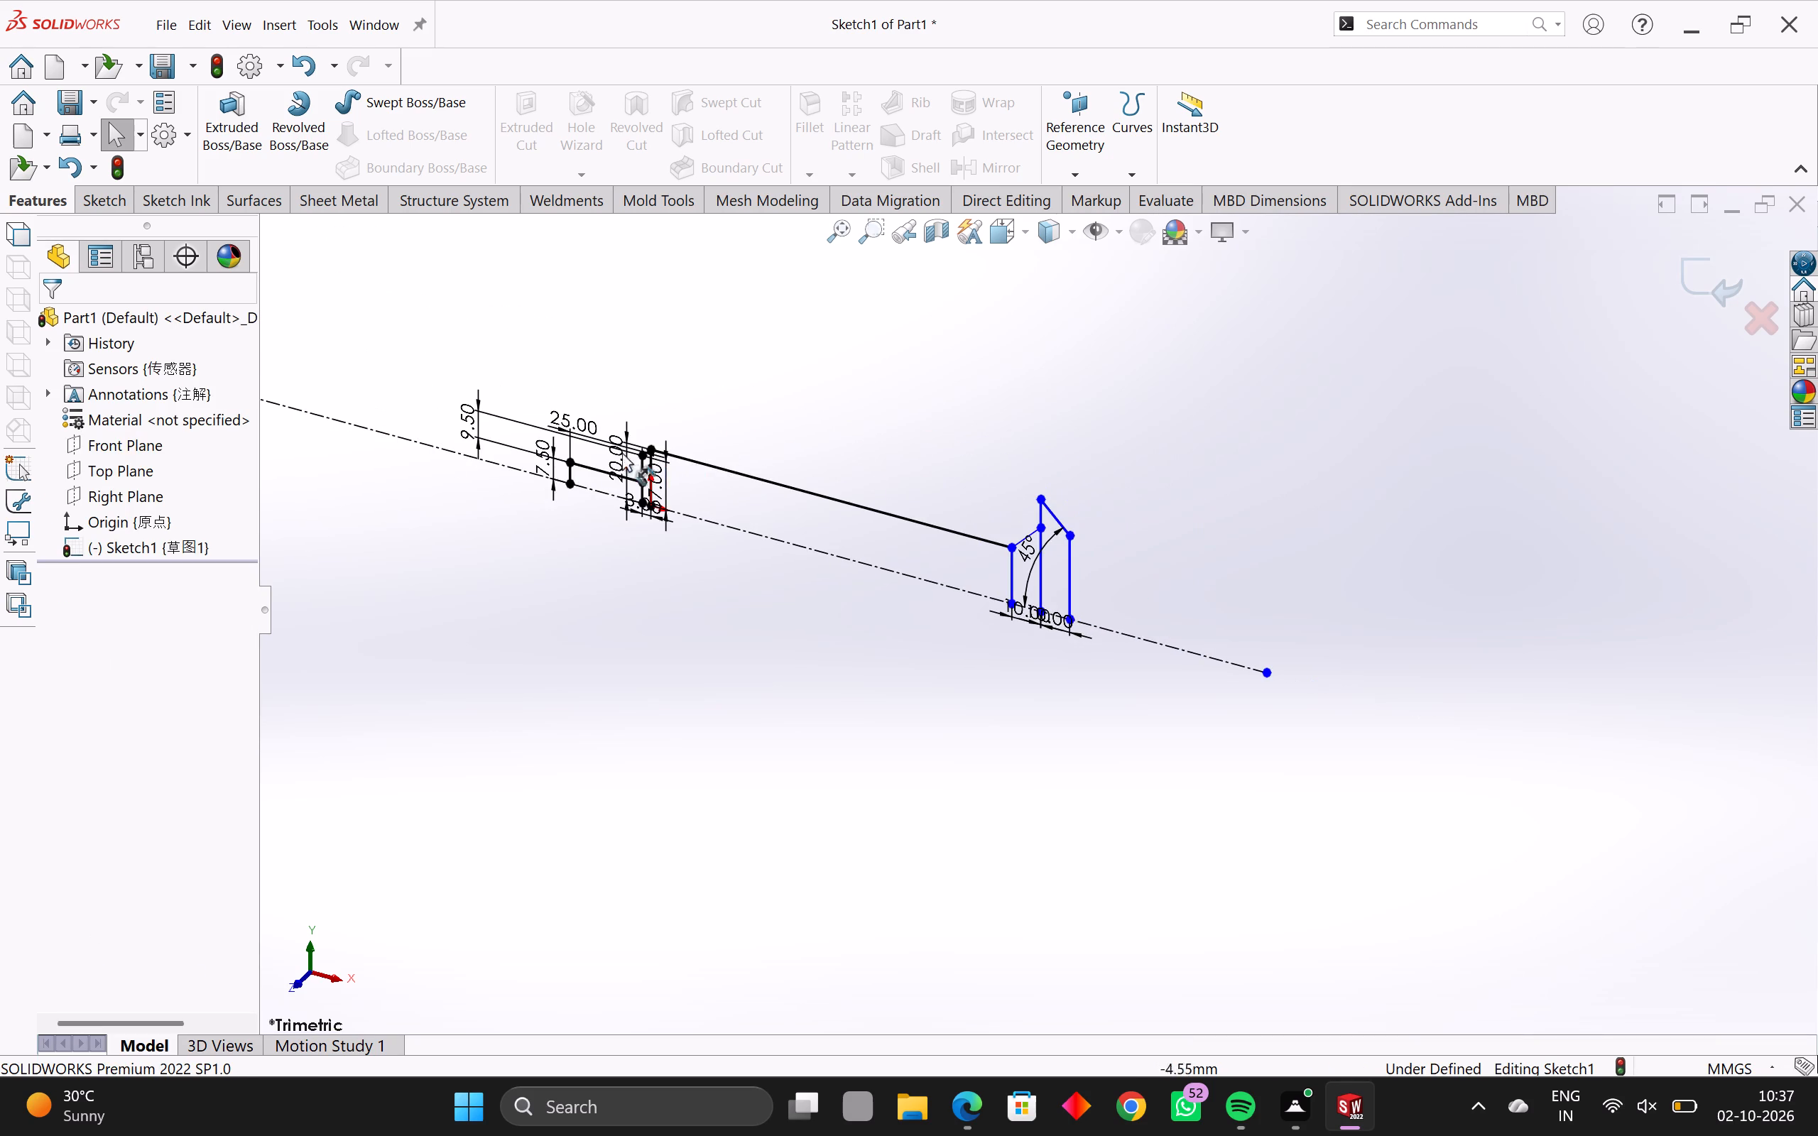
scroll(610, 450, up, 4)
scroll(738, 557, up, 4)
drag(1072, 542, 989, 599)
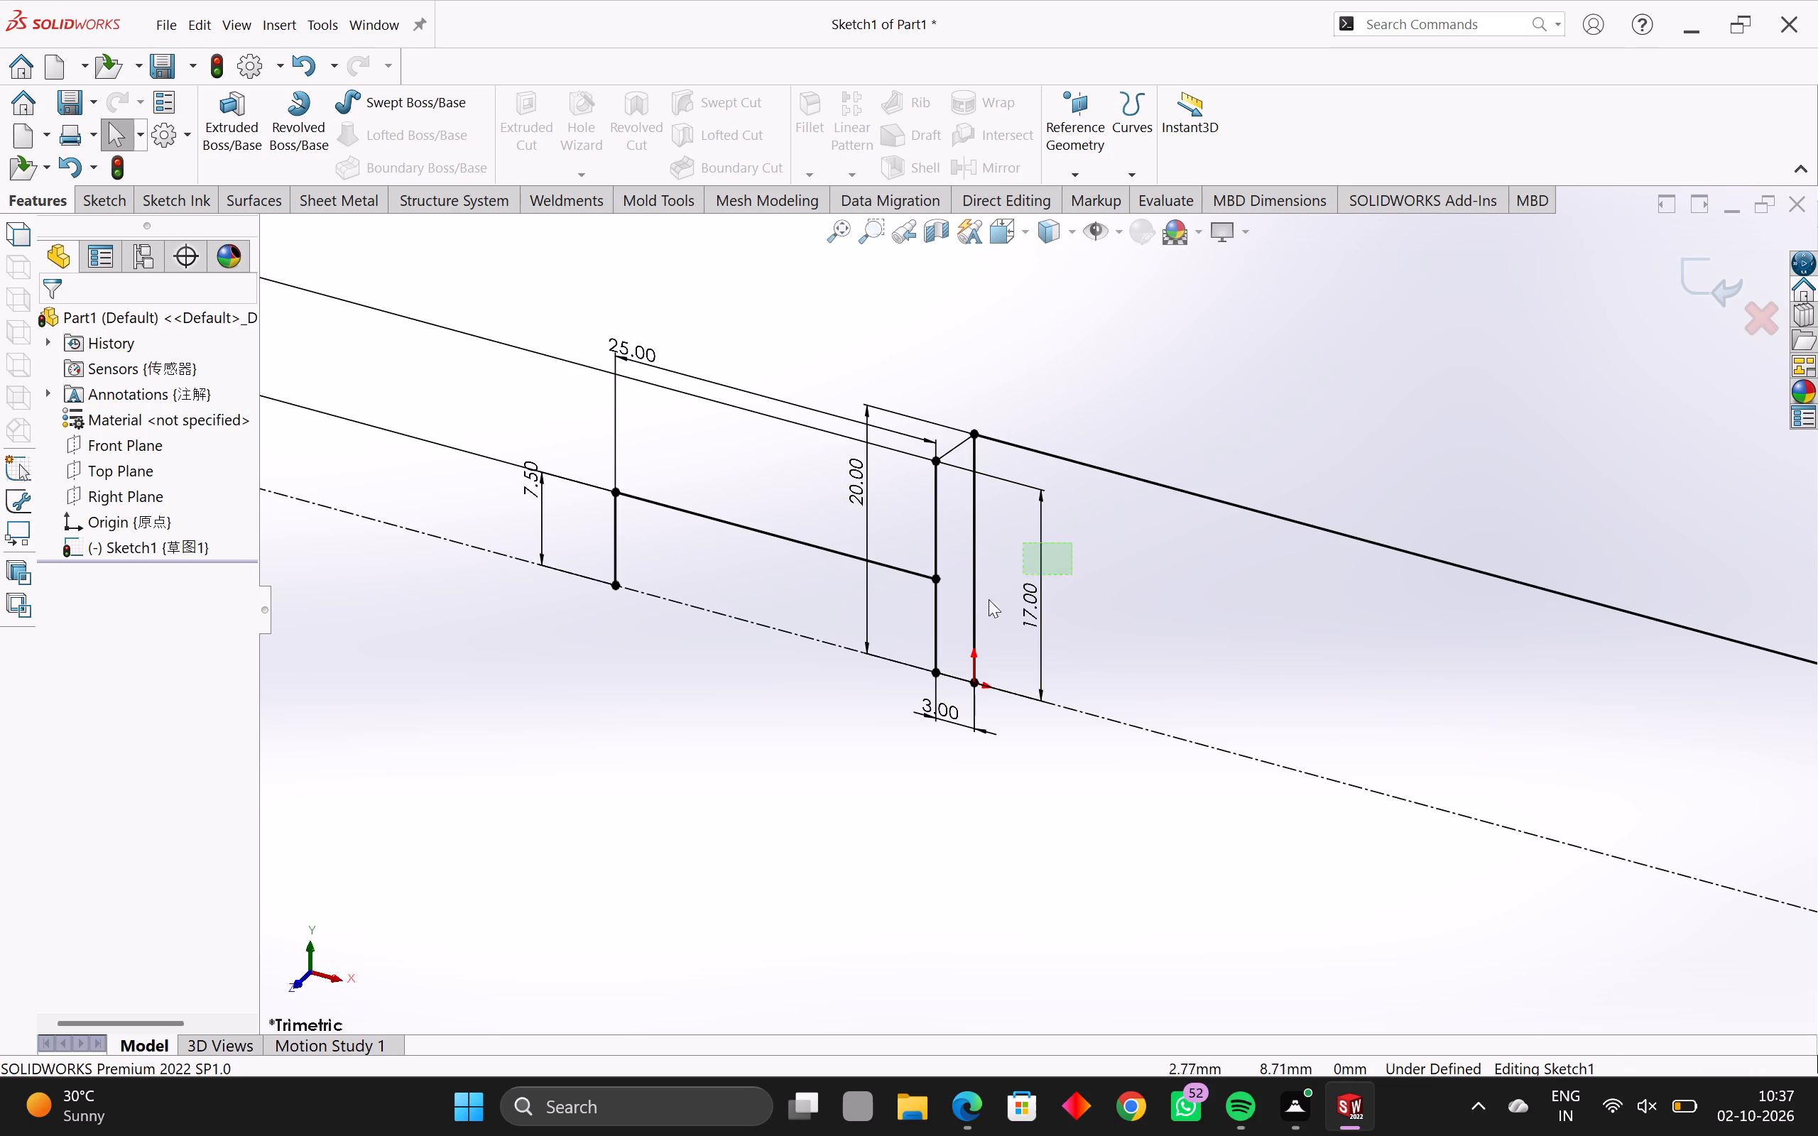
drag(989, 599, 981, 605)
key(Delete)
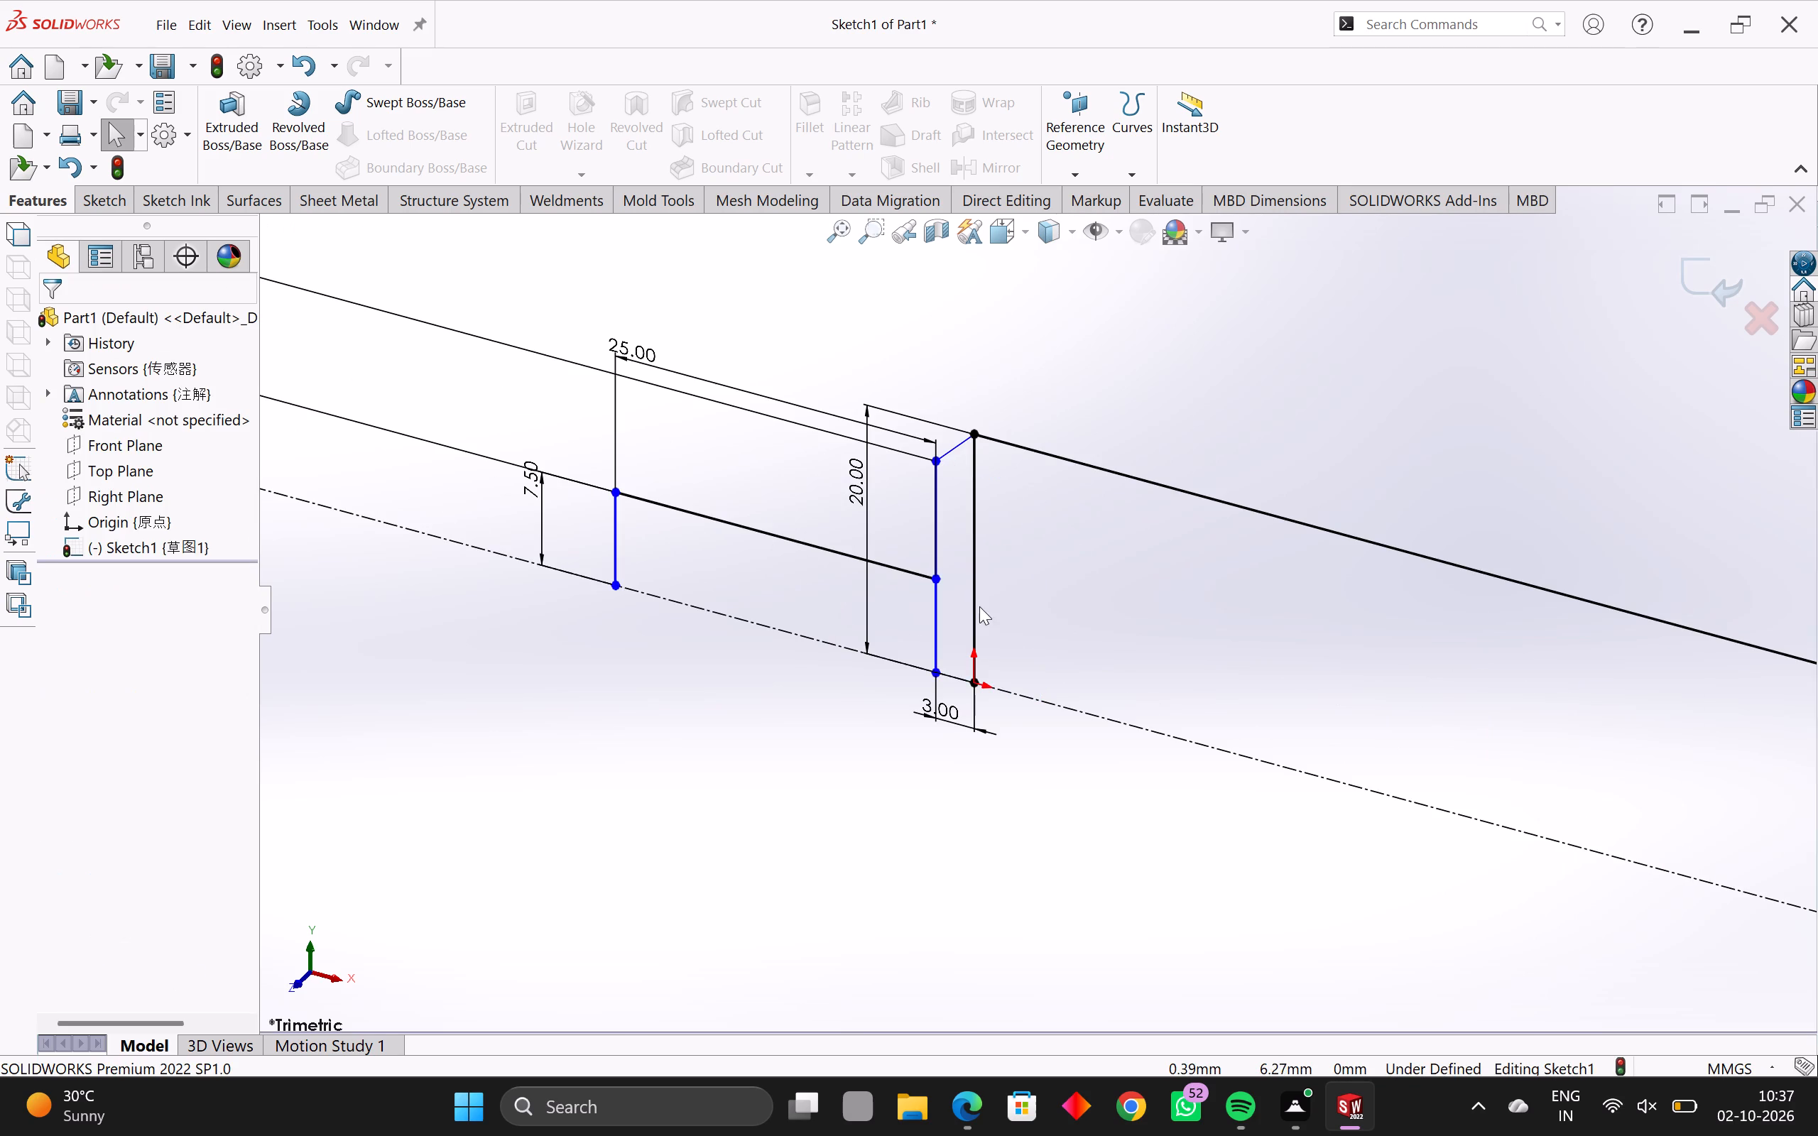
drag(993, 703, 906, 752)
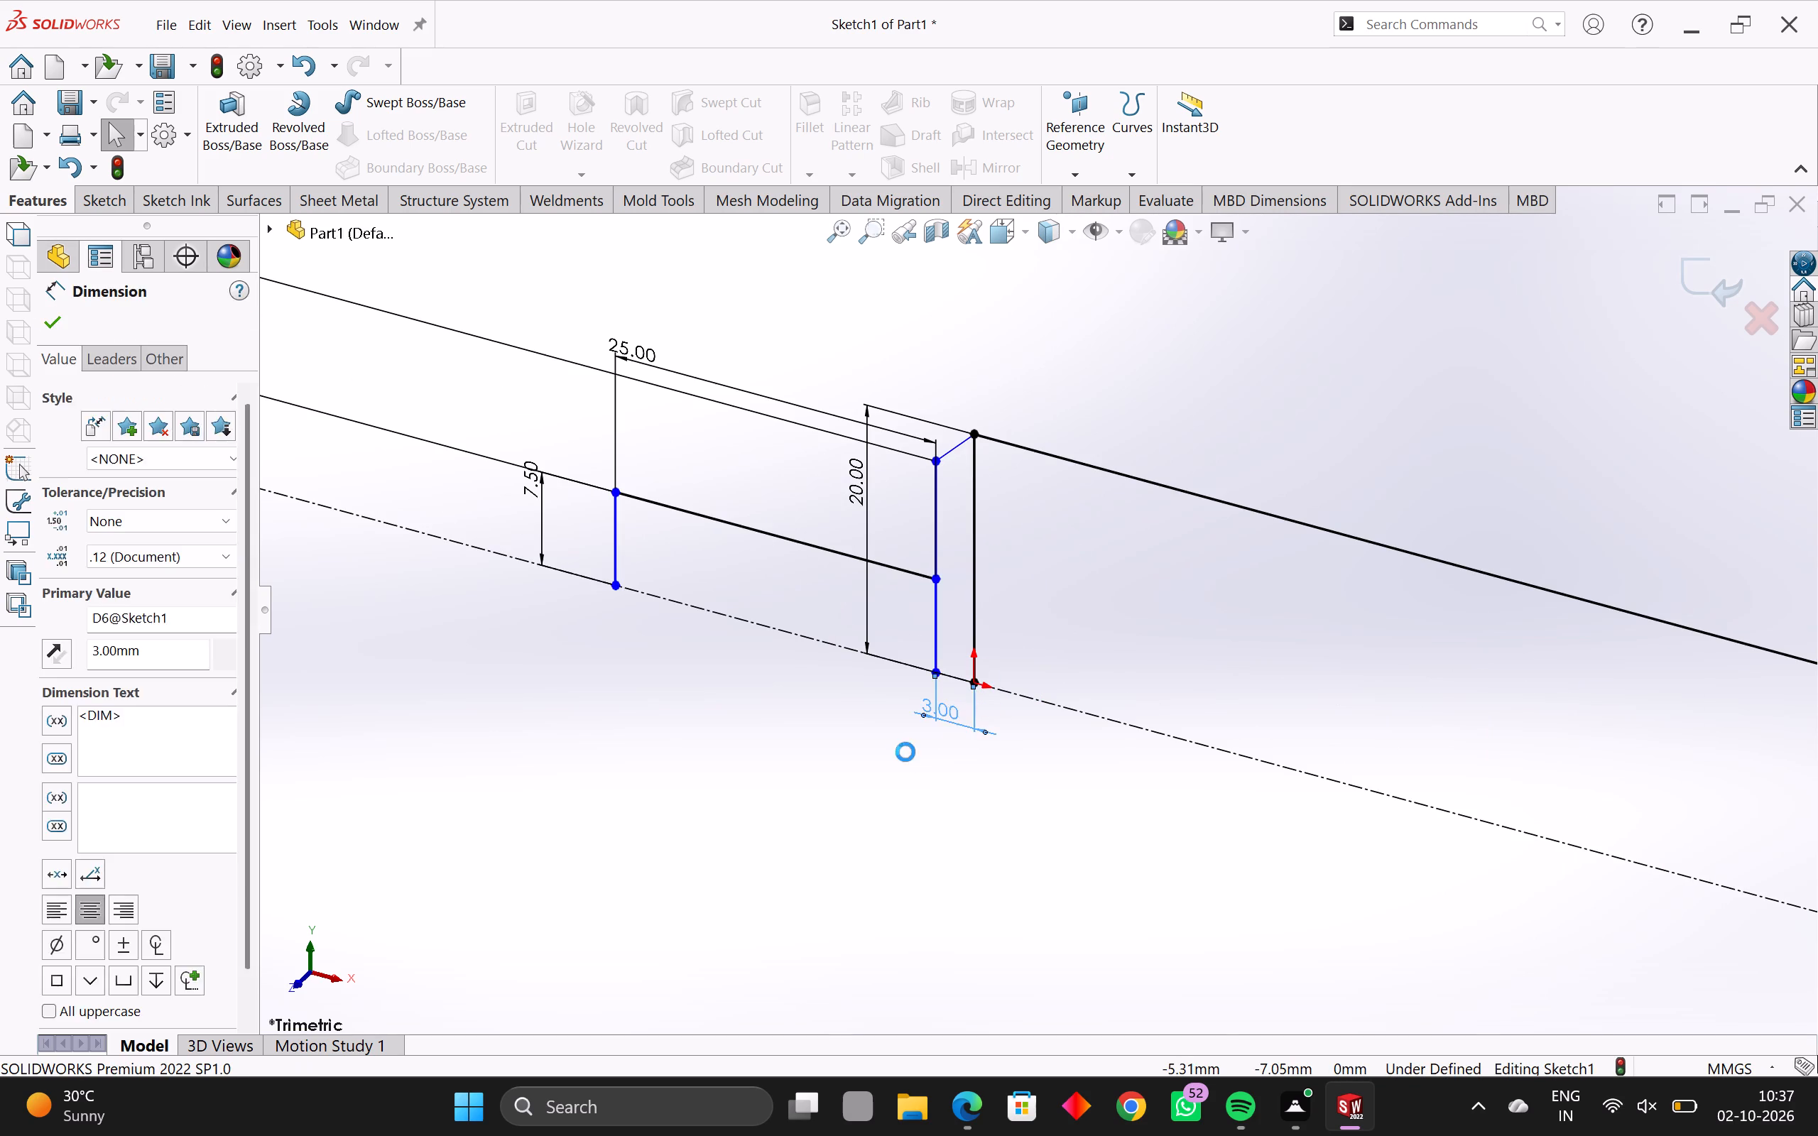
key(Delete)
drag(700, 336, 597, 403)
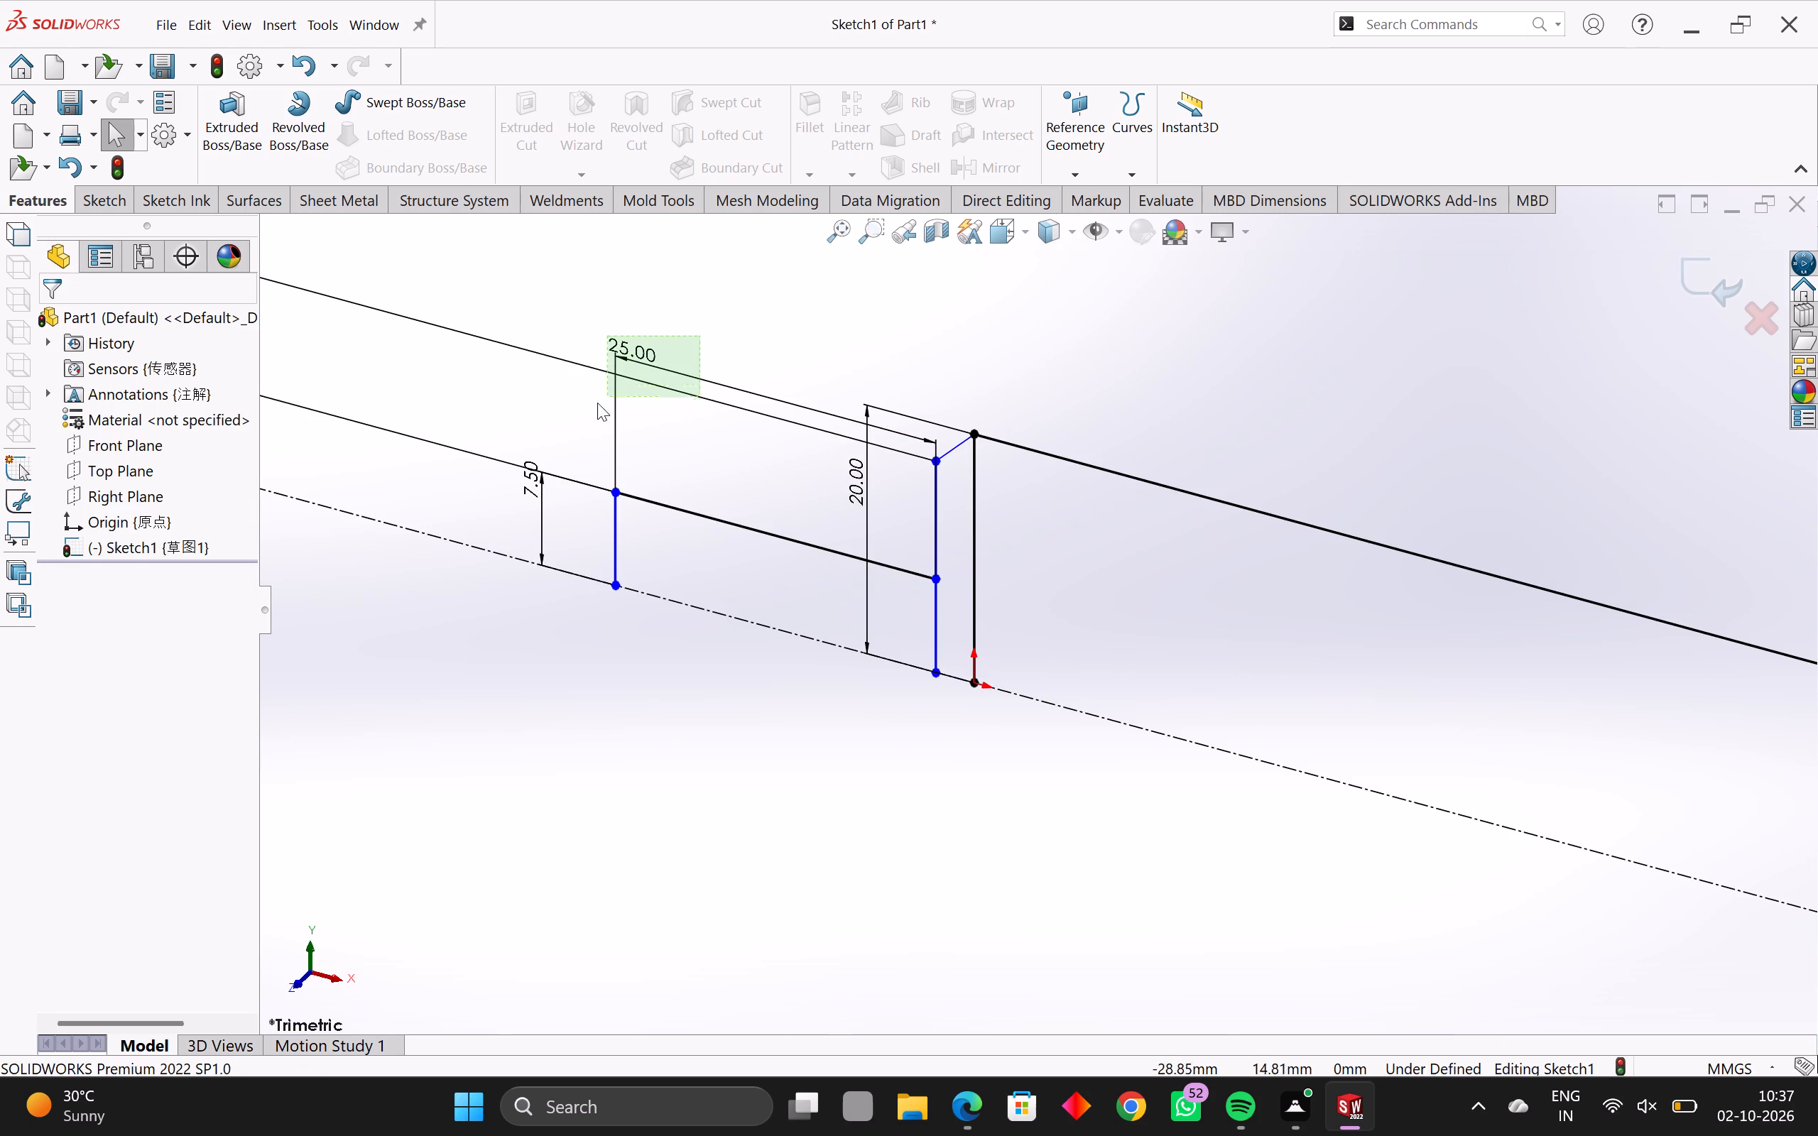
drag(597, 403, 491, 468)
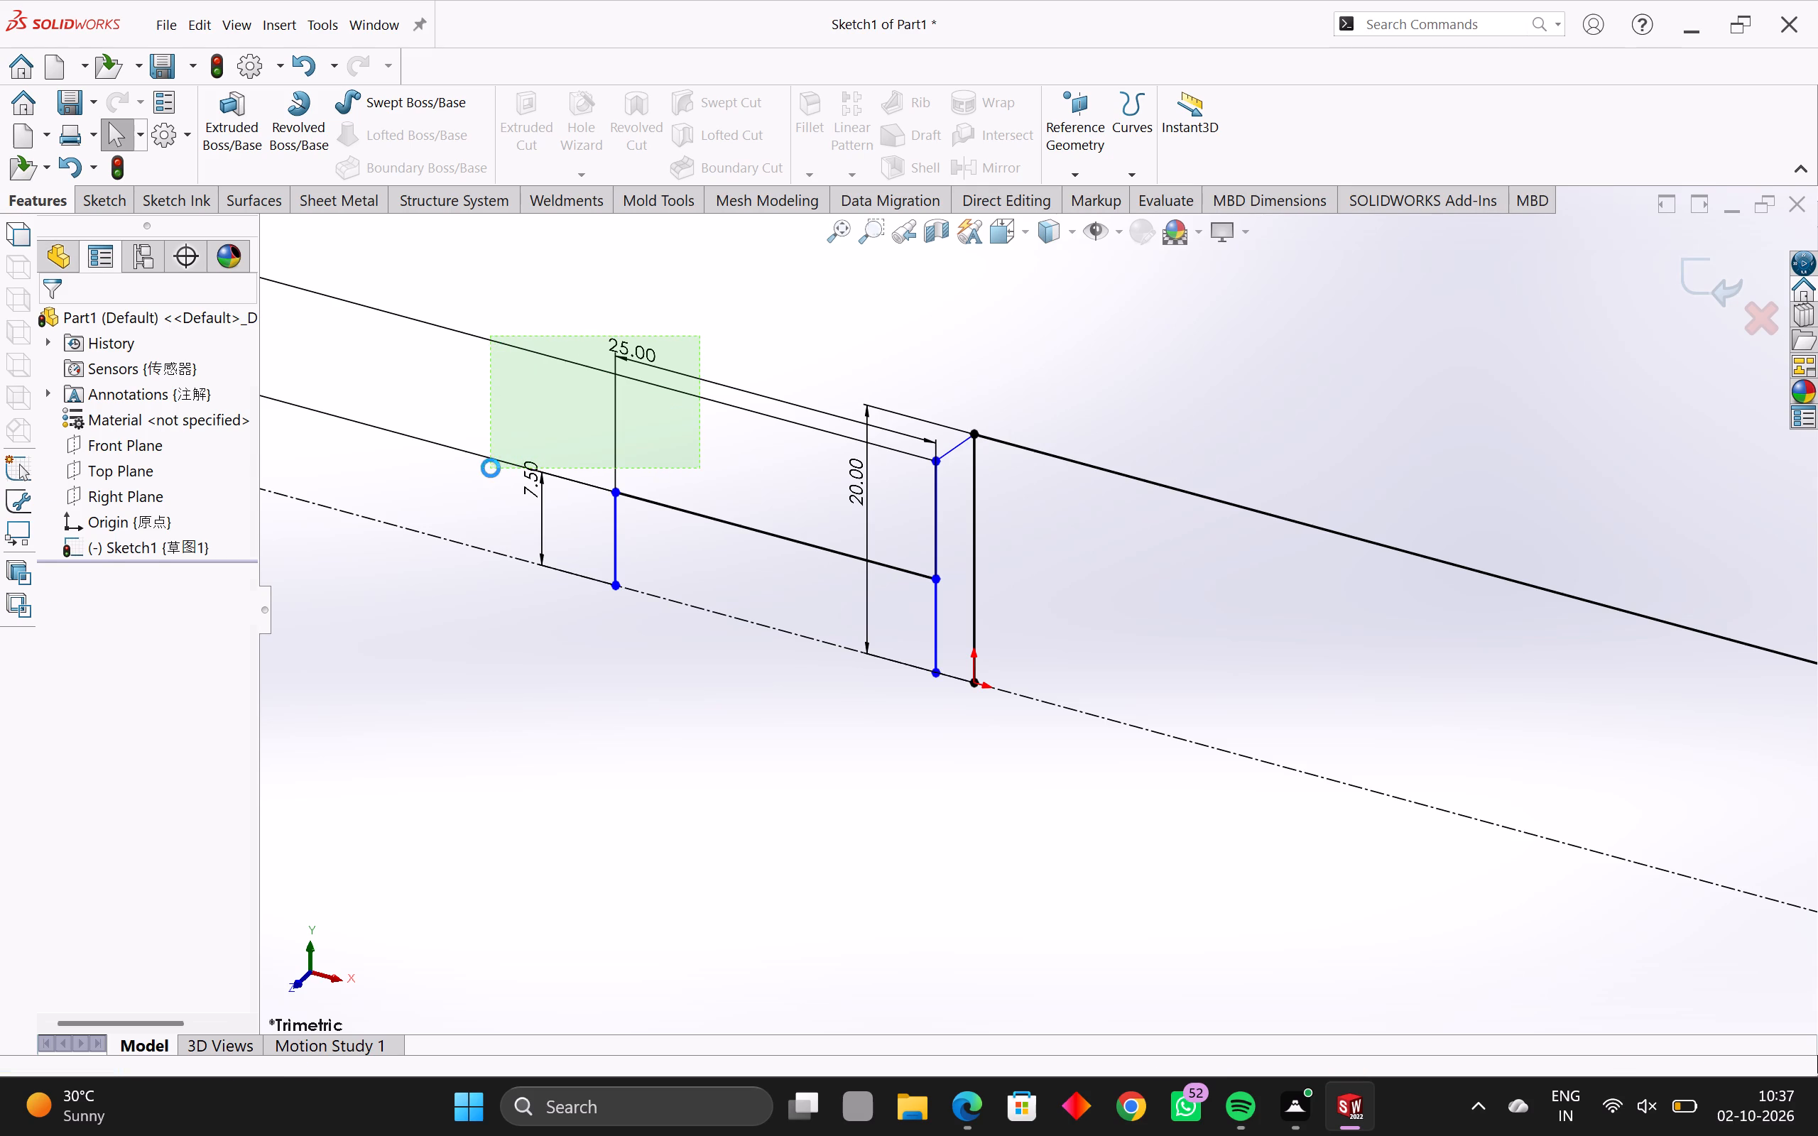
scroll(496, 473, down, 3)
key(Delete)
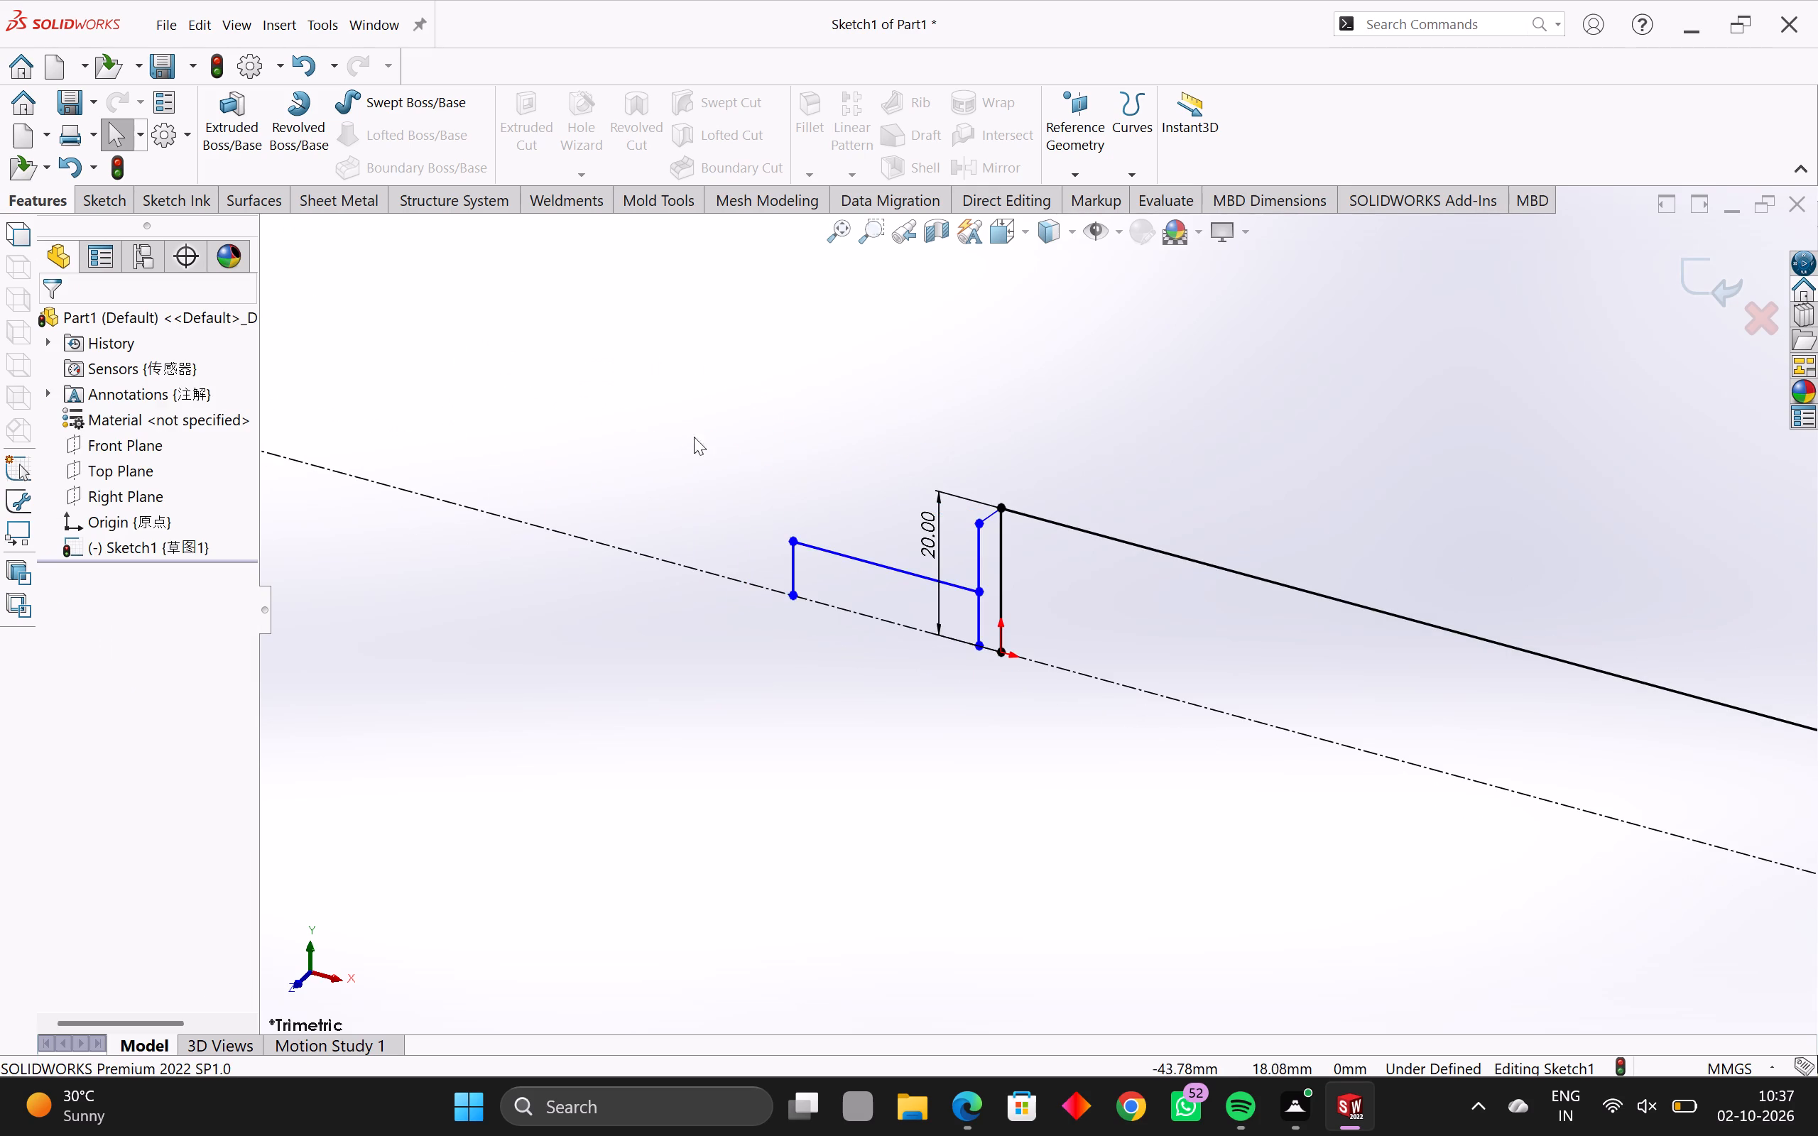
scroll(916, 539, up, 3)
drag(978, 510, 895, 559)
key(Delete)
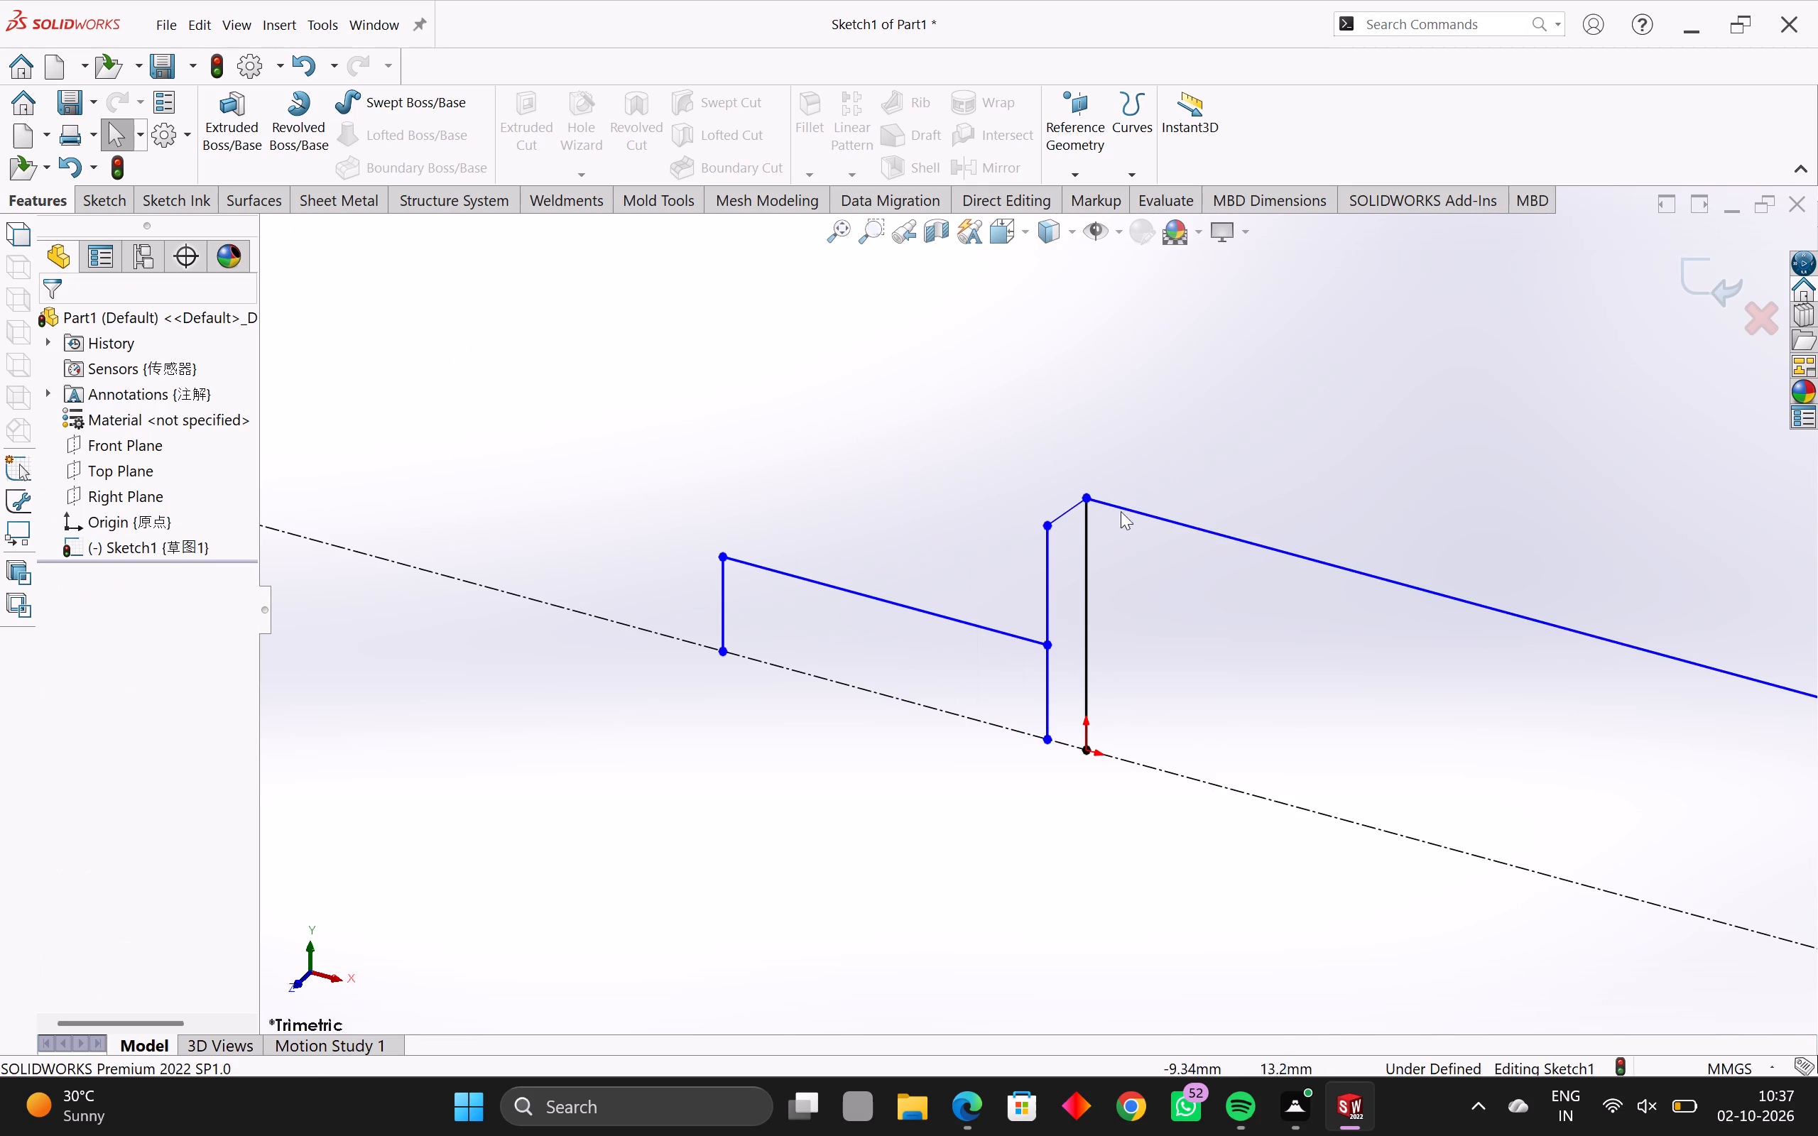
Delete the two 10 mm width dimensions below the profile's flange end.
scroll(1324, 512, down, 4)
scroll(1413, 687, down, 5)
scroll(1425, 724, up, 4)
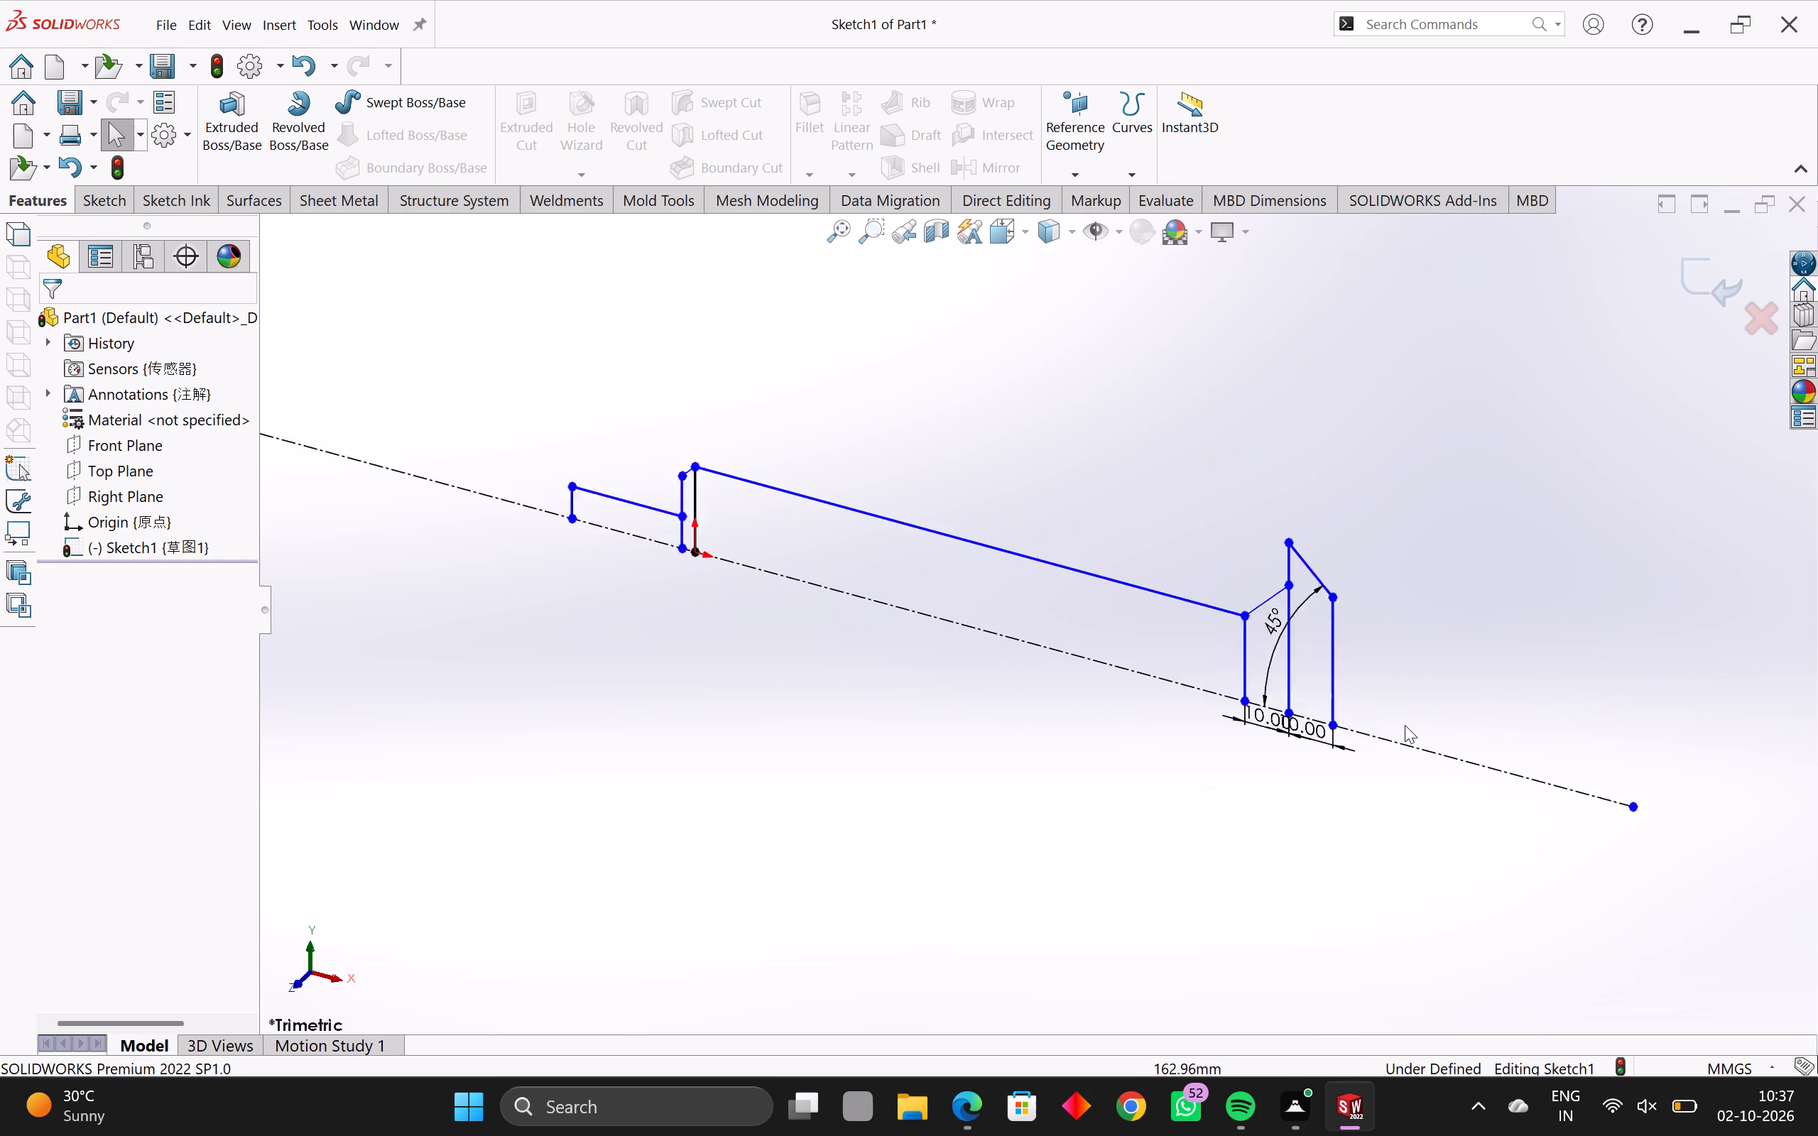
scroll(1288, 784, up, 4)
drag(1186, 603, 965, 686)
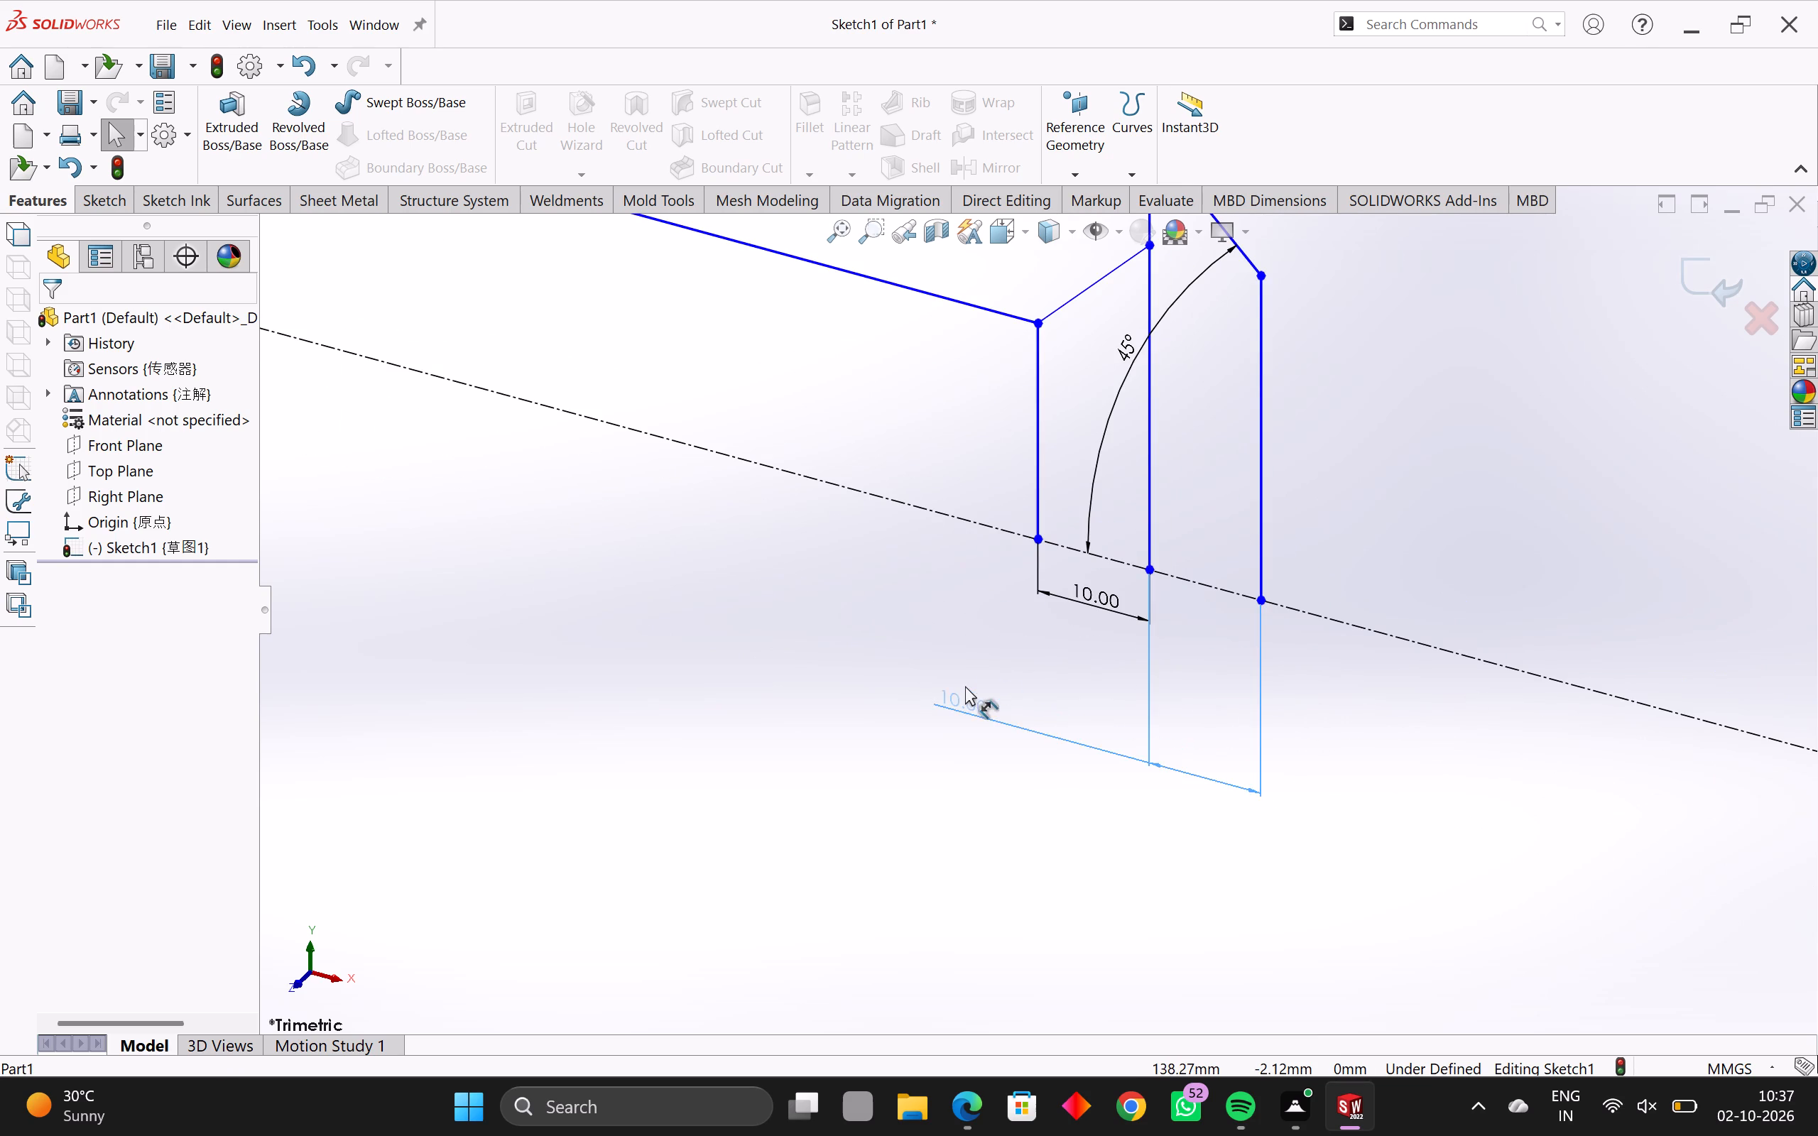
drag(965, 686, 1109, 618)
key(Delete)
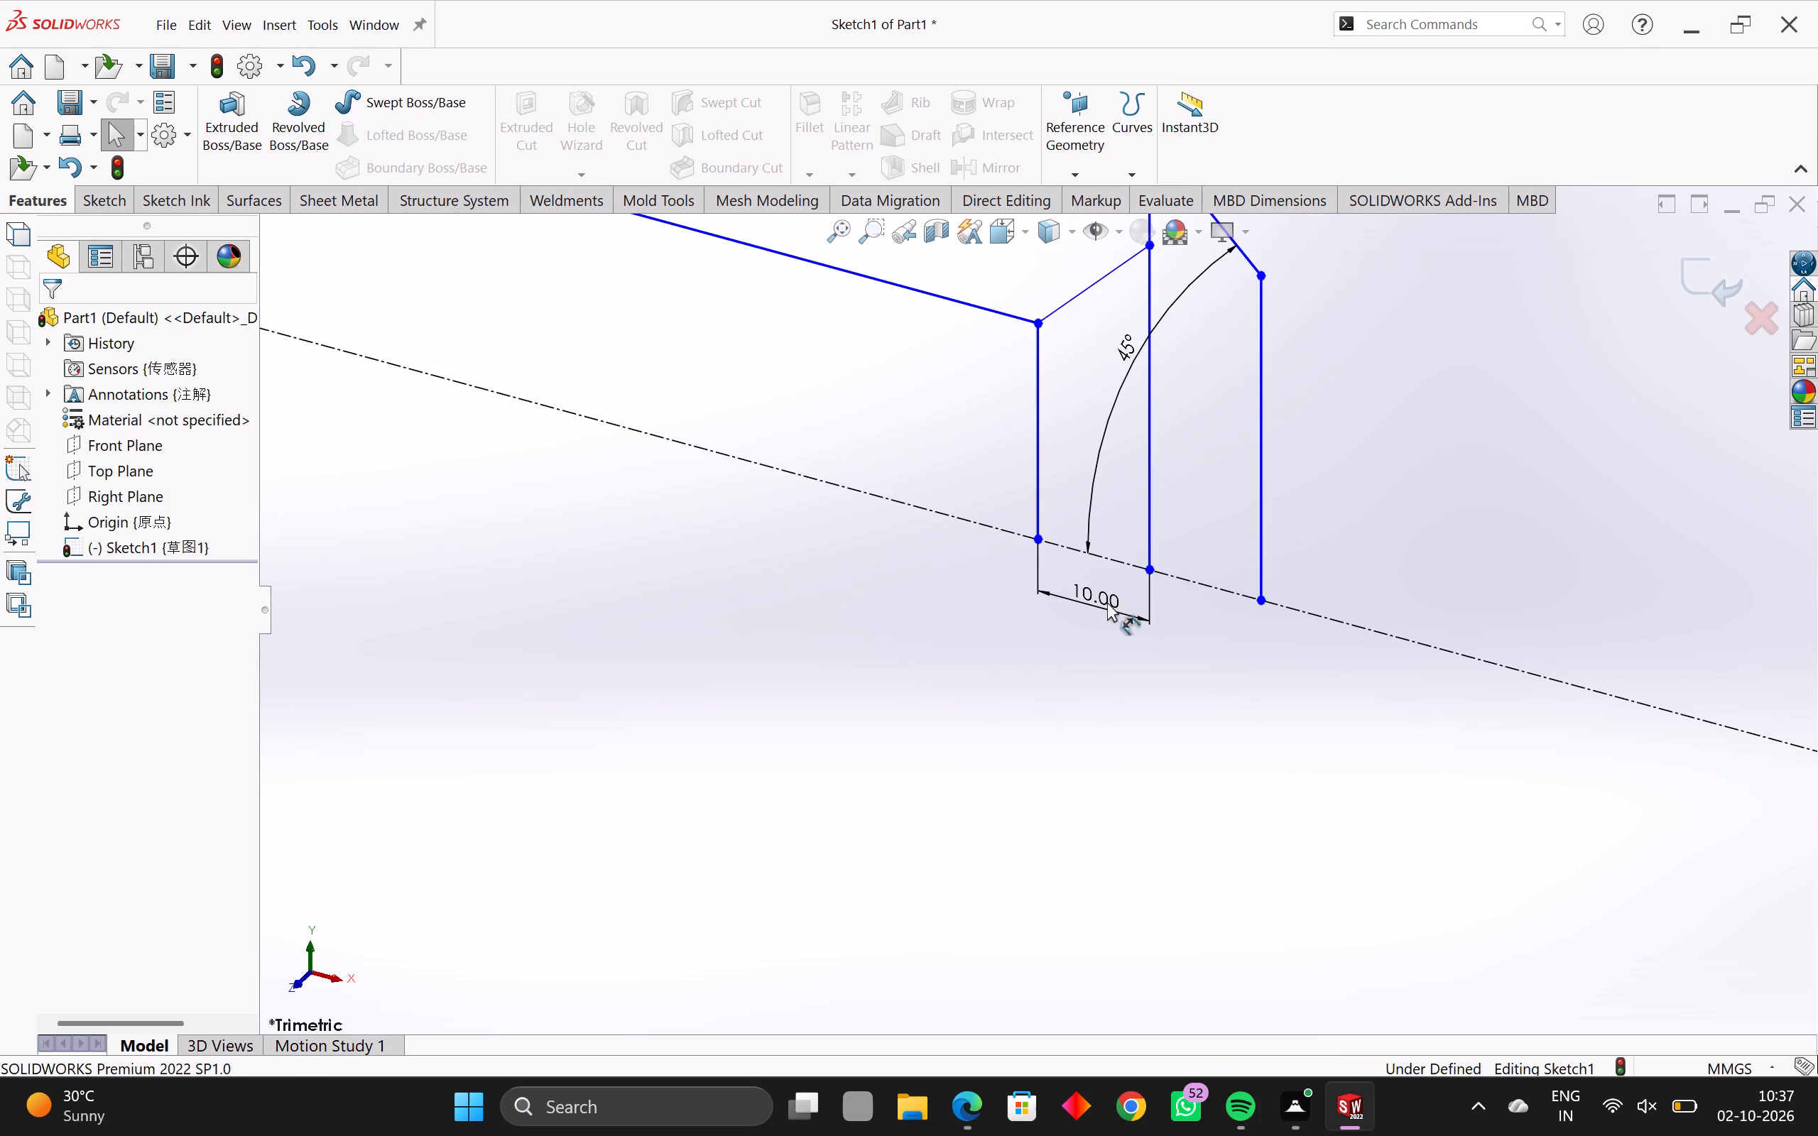
click(1107, 599)
key(Delete)
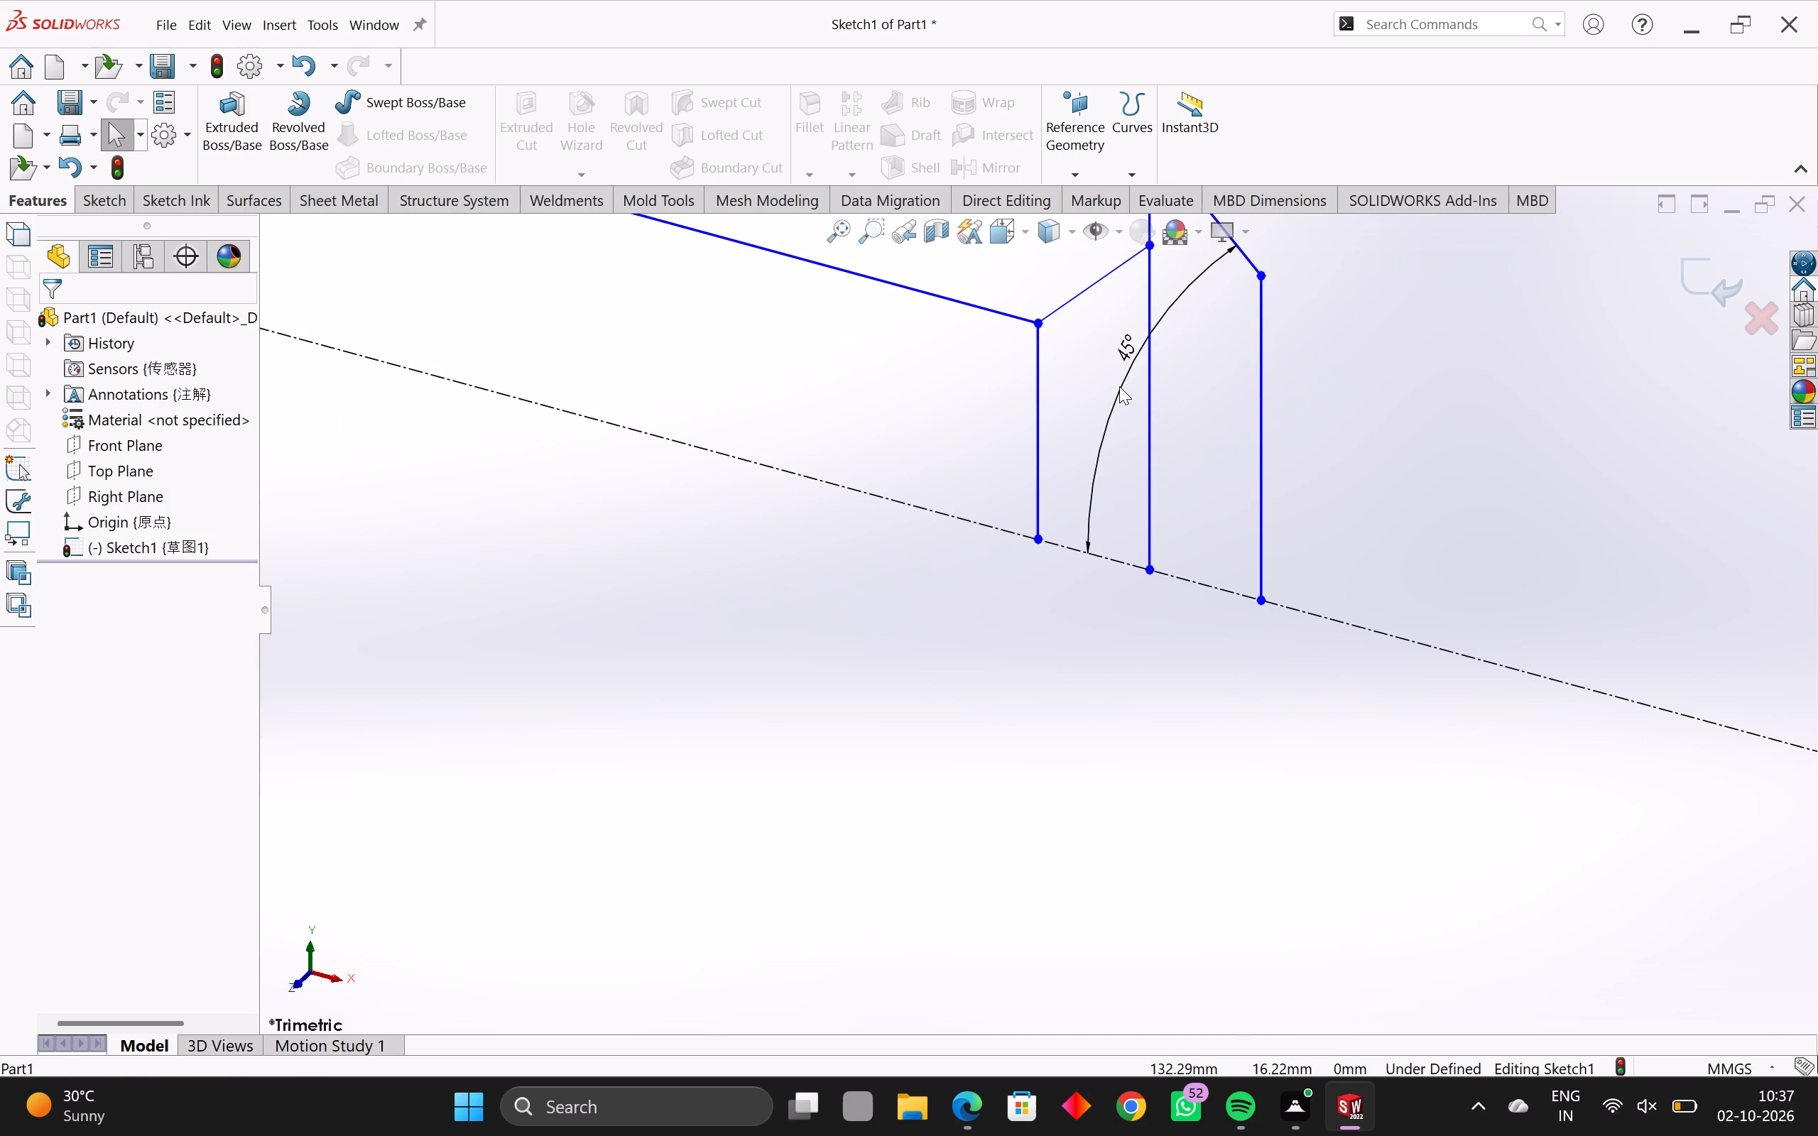
Delete the 45° angle dimension between the flange's sloped edge and the centreline.
click(1119, 386)
drag(1101, 420, 1109, 420)
click(1109, 420)
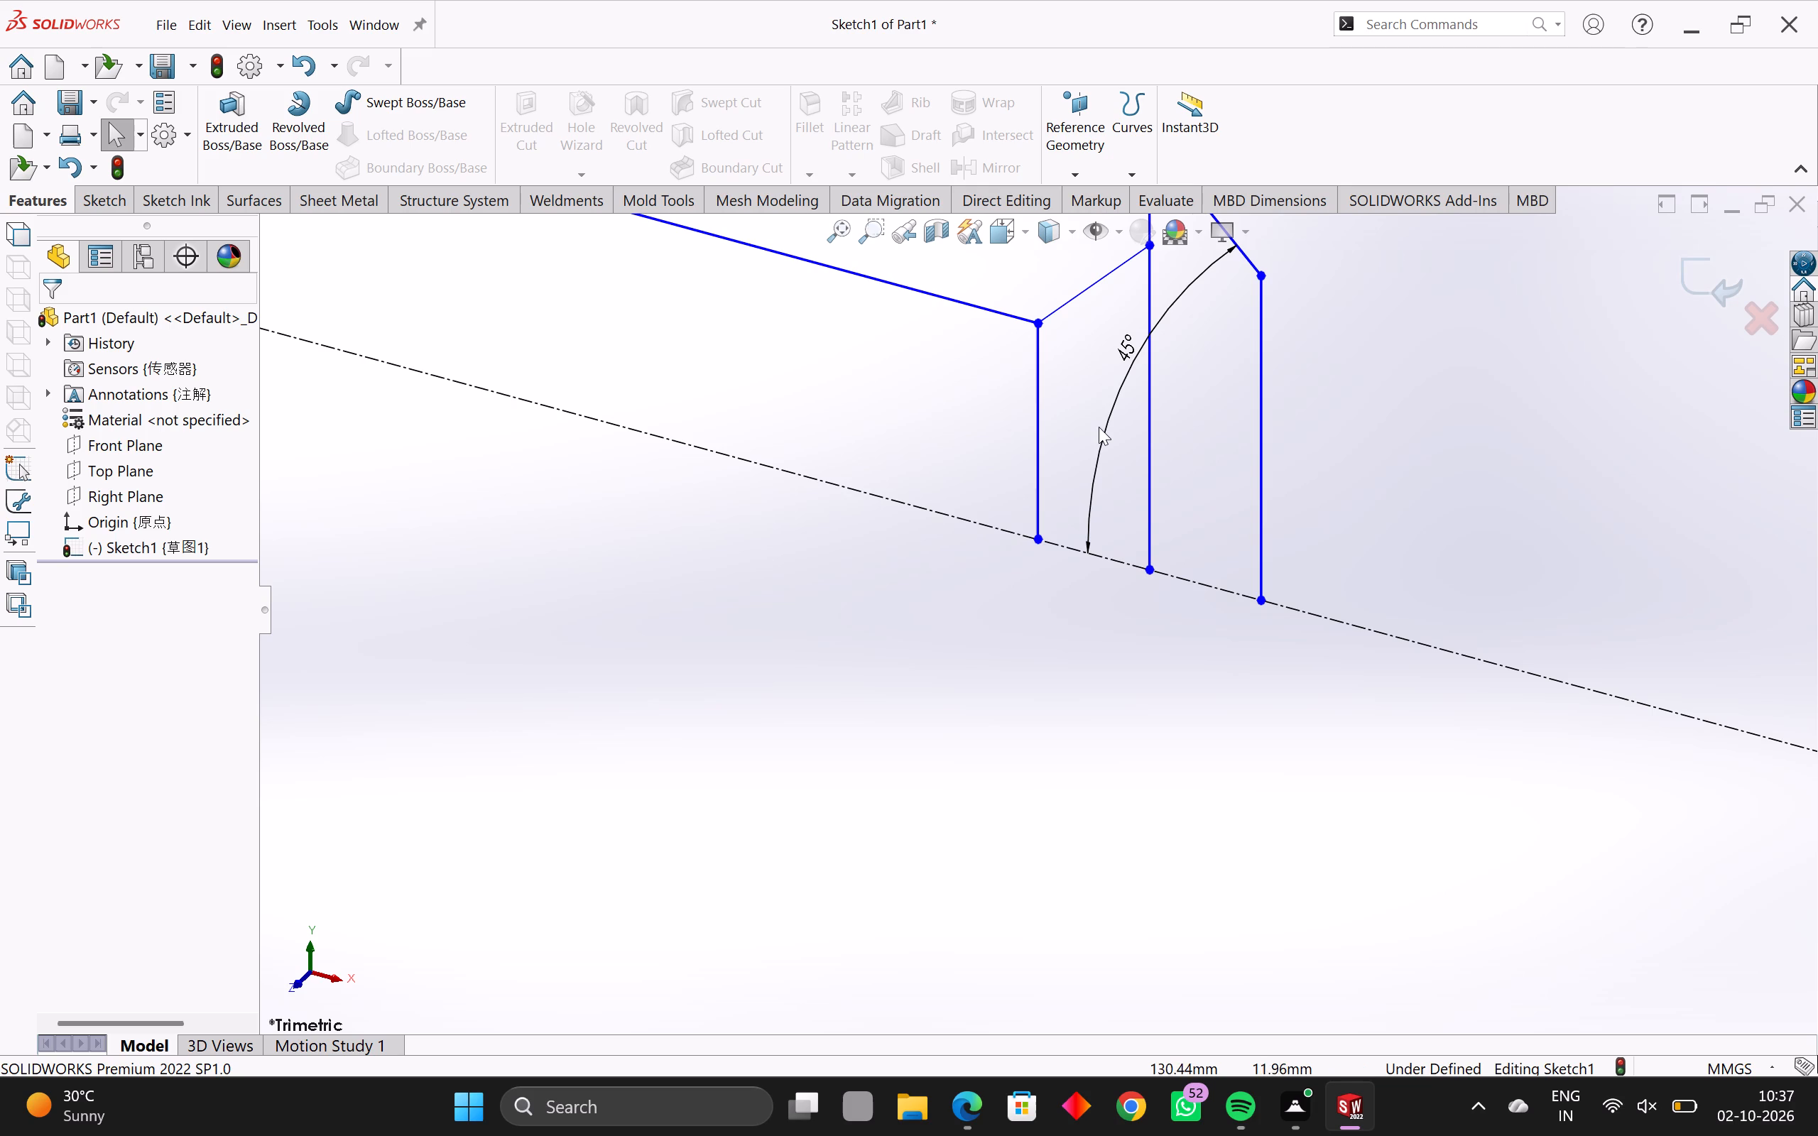
drag(1099, 427, 1104, 439)
click(1104, 439)
drag(1115, 457, 1062, 491)
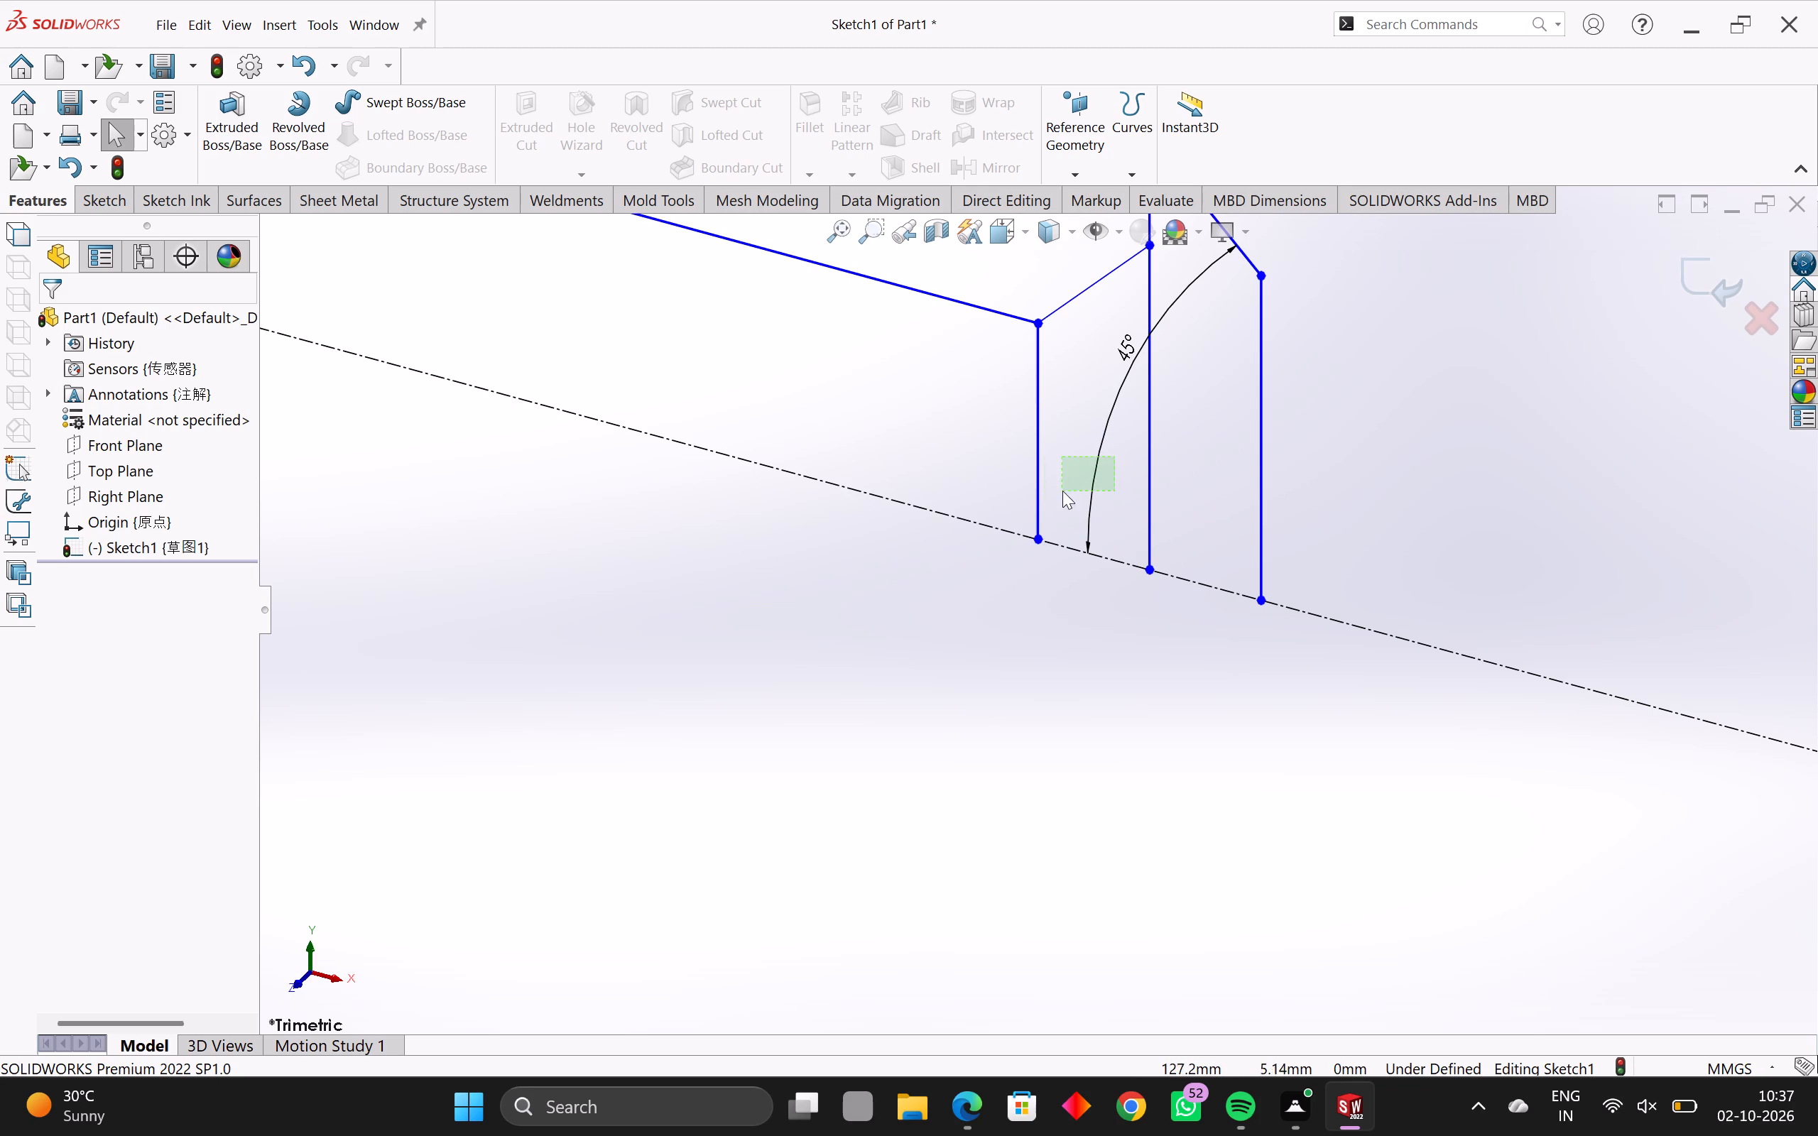
drag(1062, 491, 1039, 508)
key(Delete)
Delete the vertical line rising from the origin to the start of the profile's long edge.
scroll(1130, 464, down, 4)
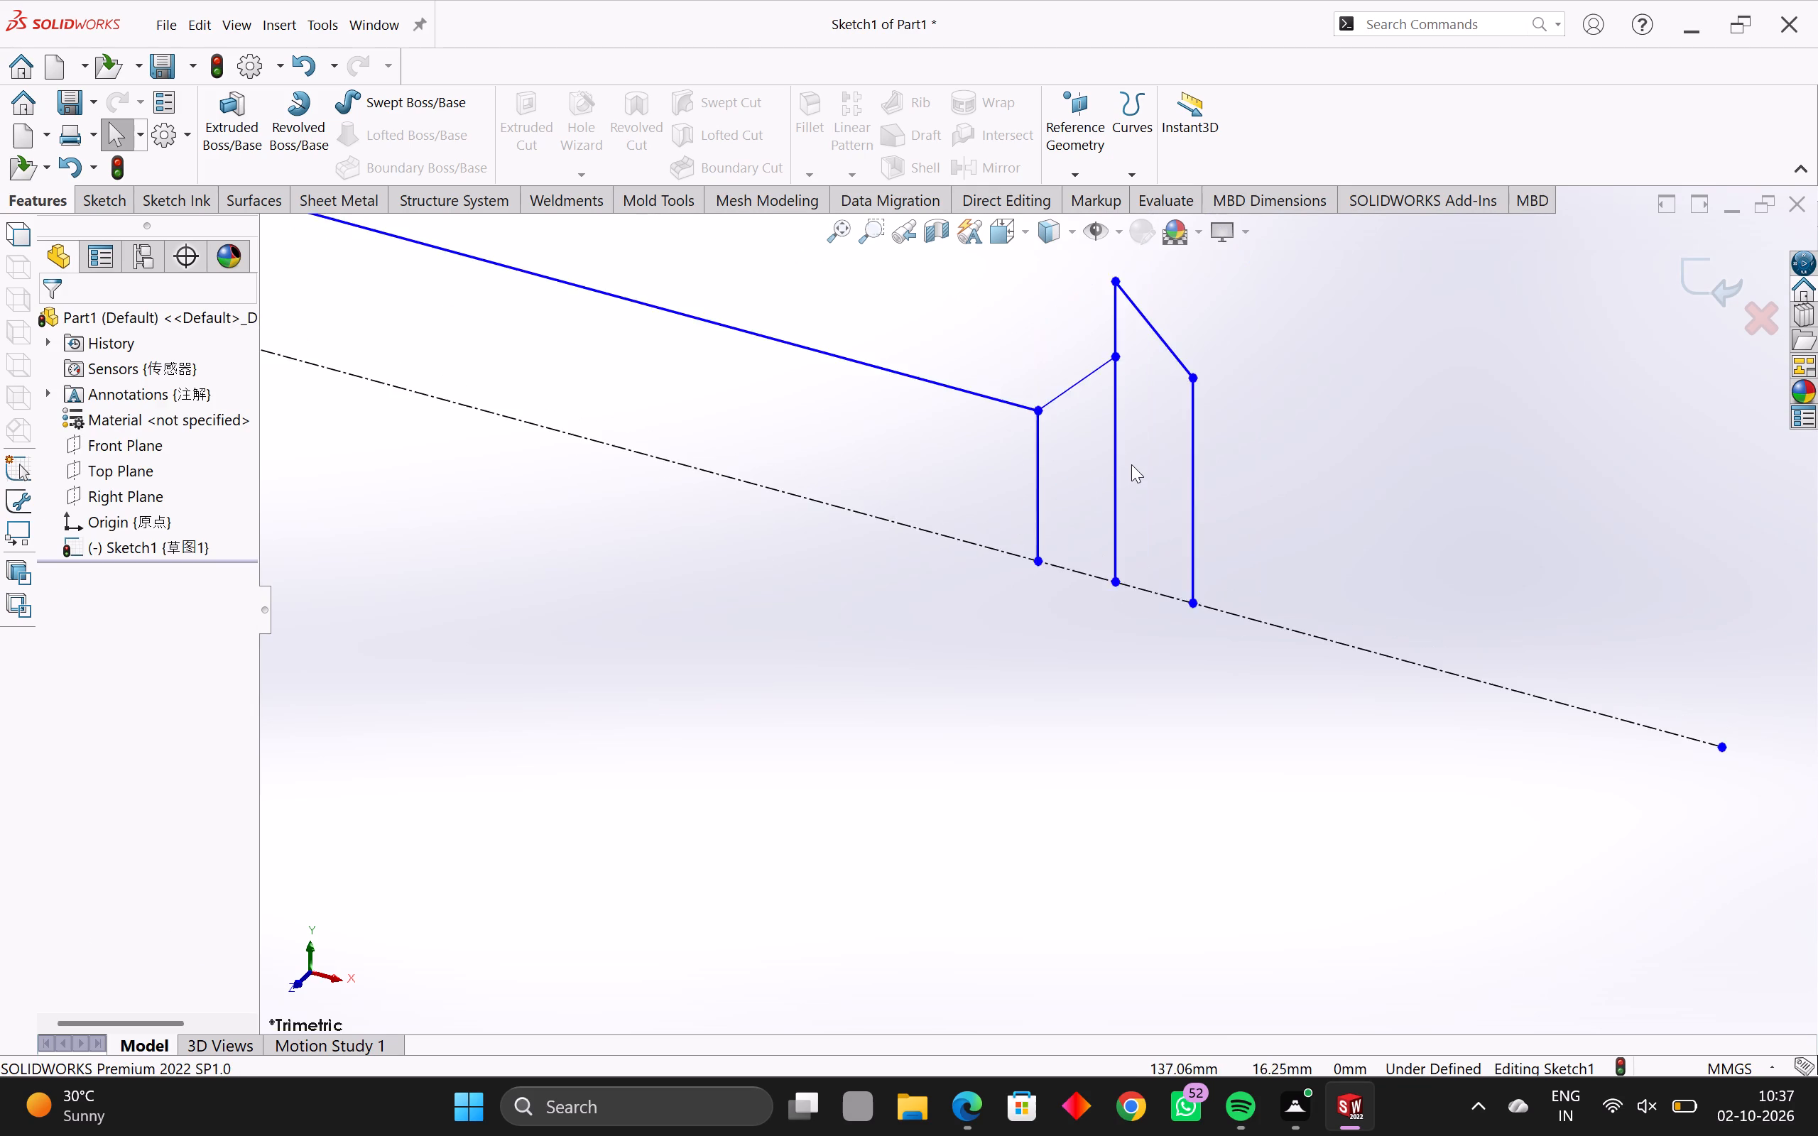
scroll(783, 384, down, 2)
scroll(579, 422, down, 1)
scroll(579, 422, up, 3)
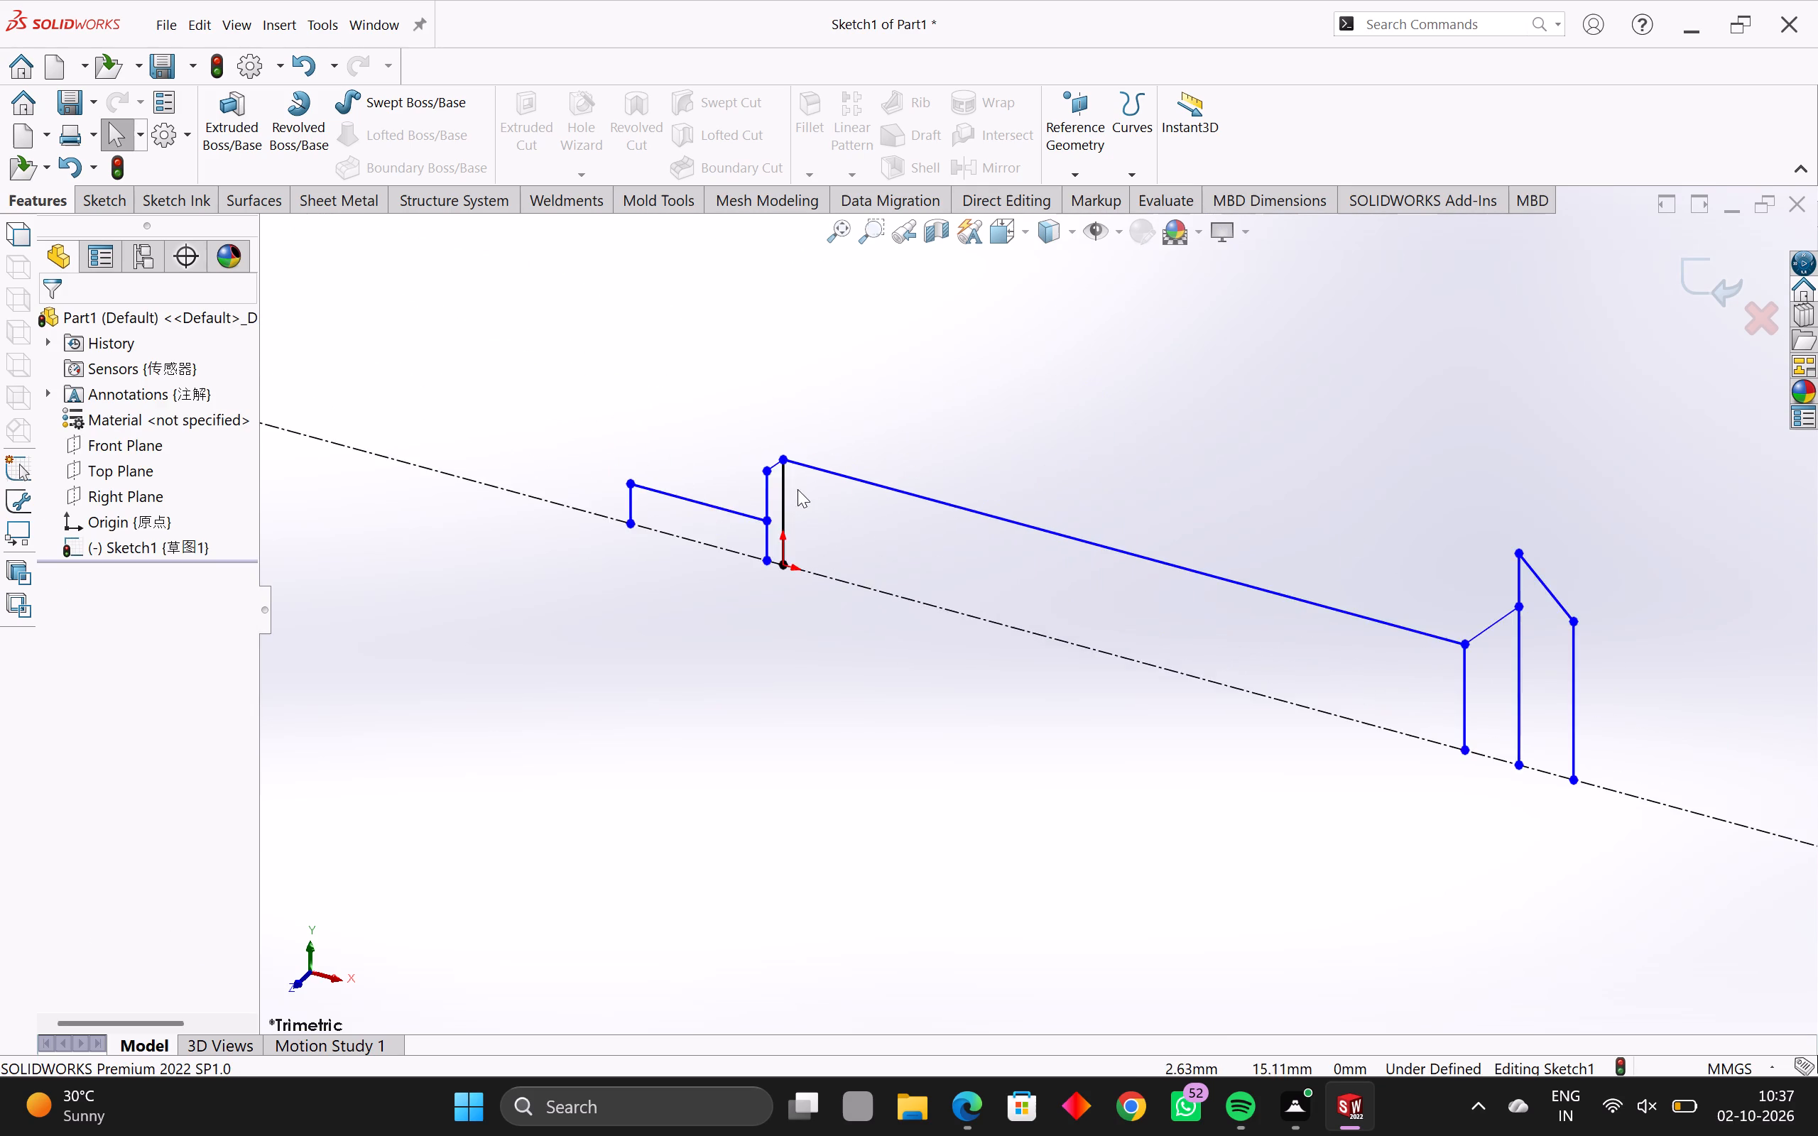
scroll(798, 489, up, 5)
scroll(845, 581, up, 5)
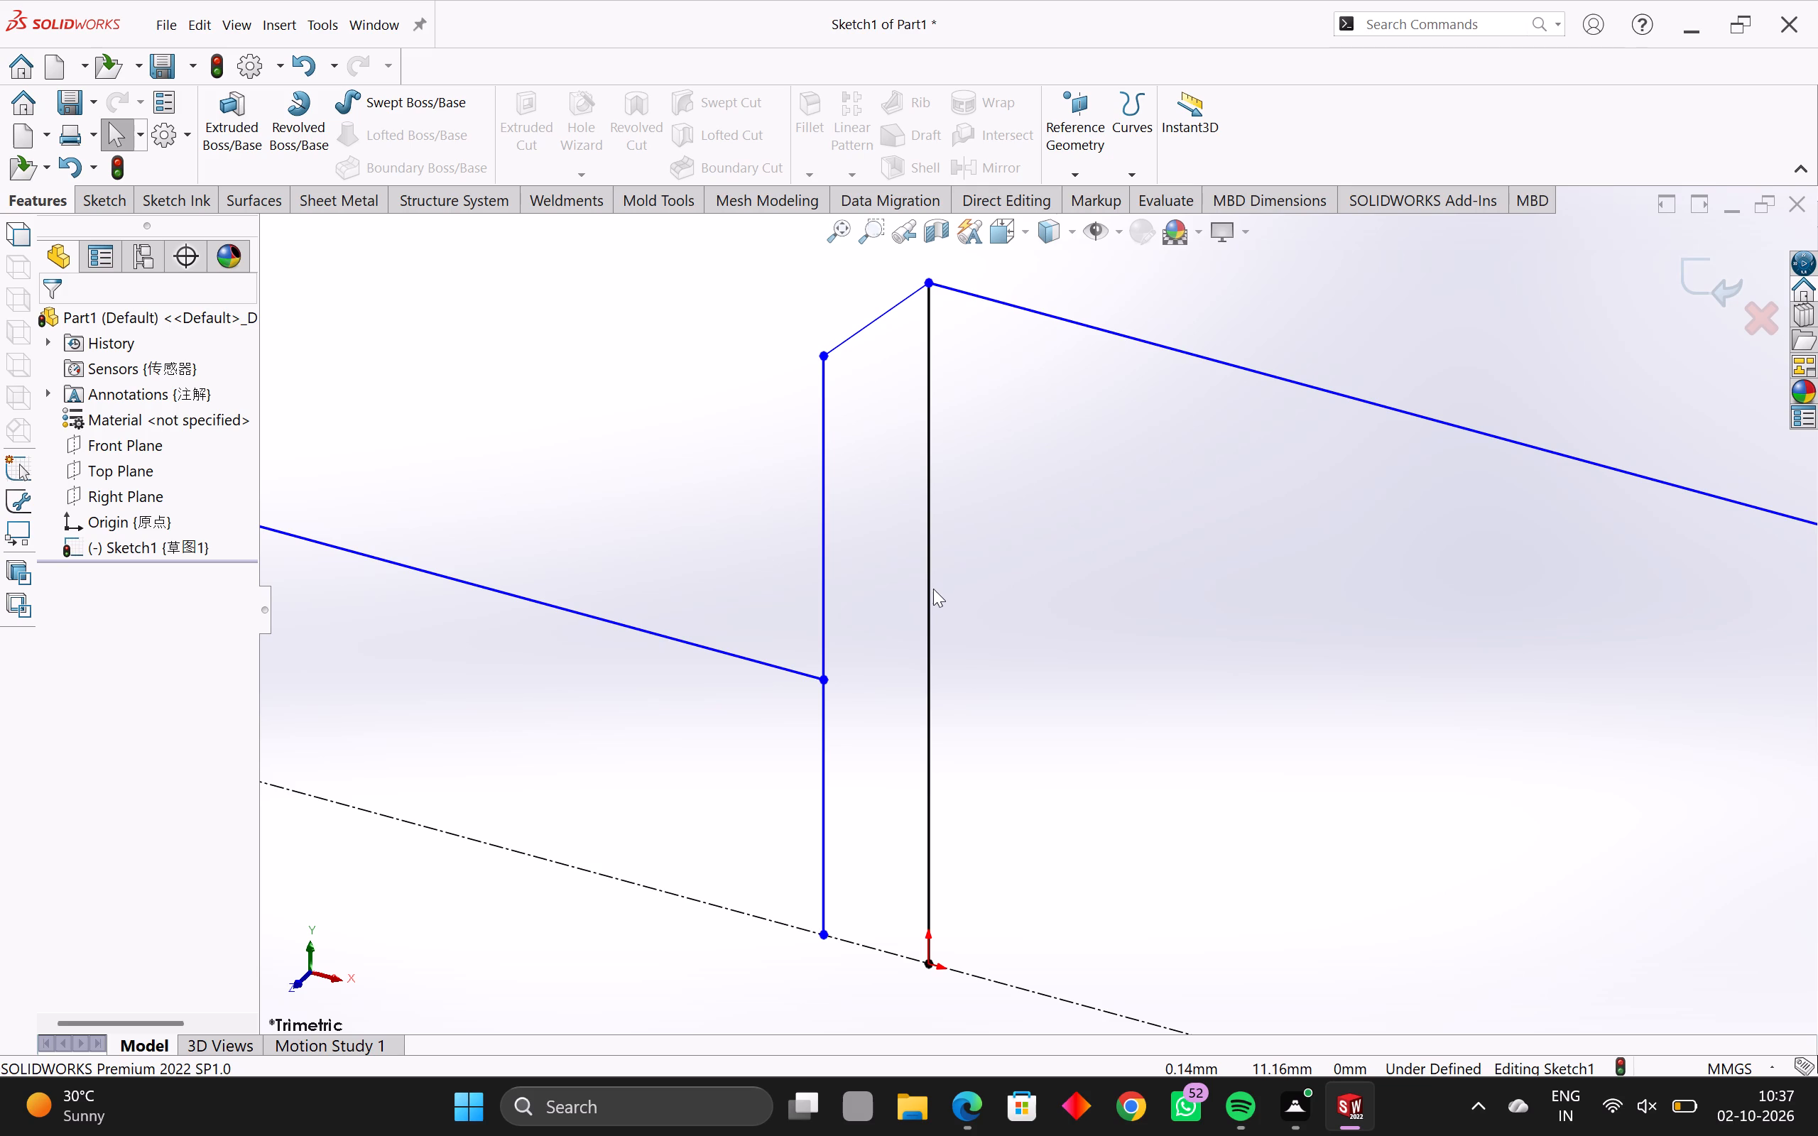
click(929, 601)
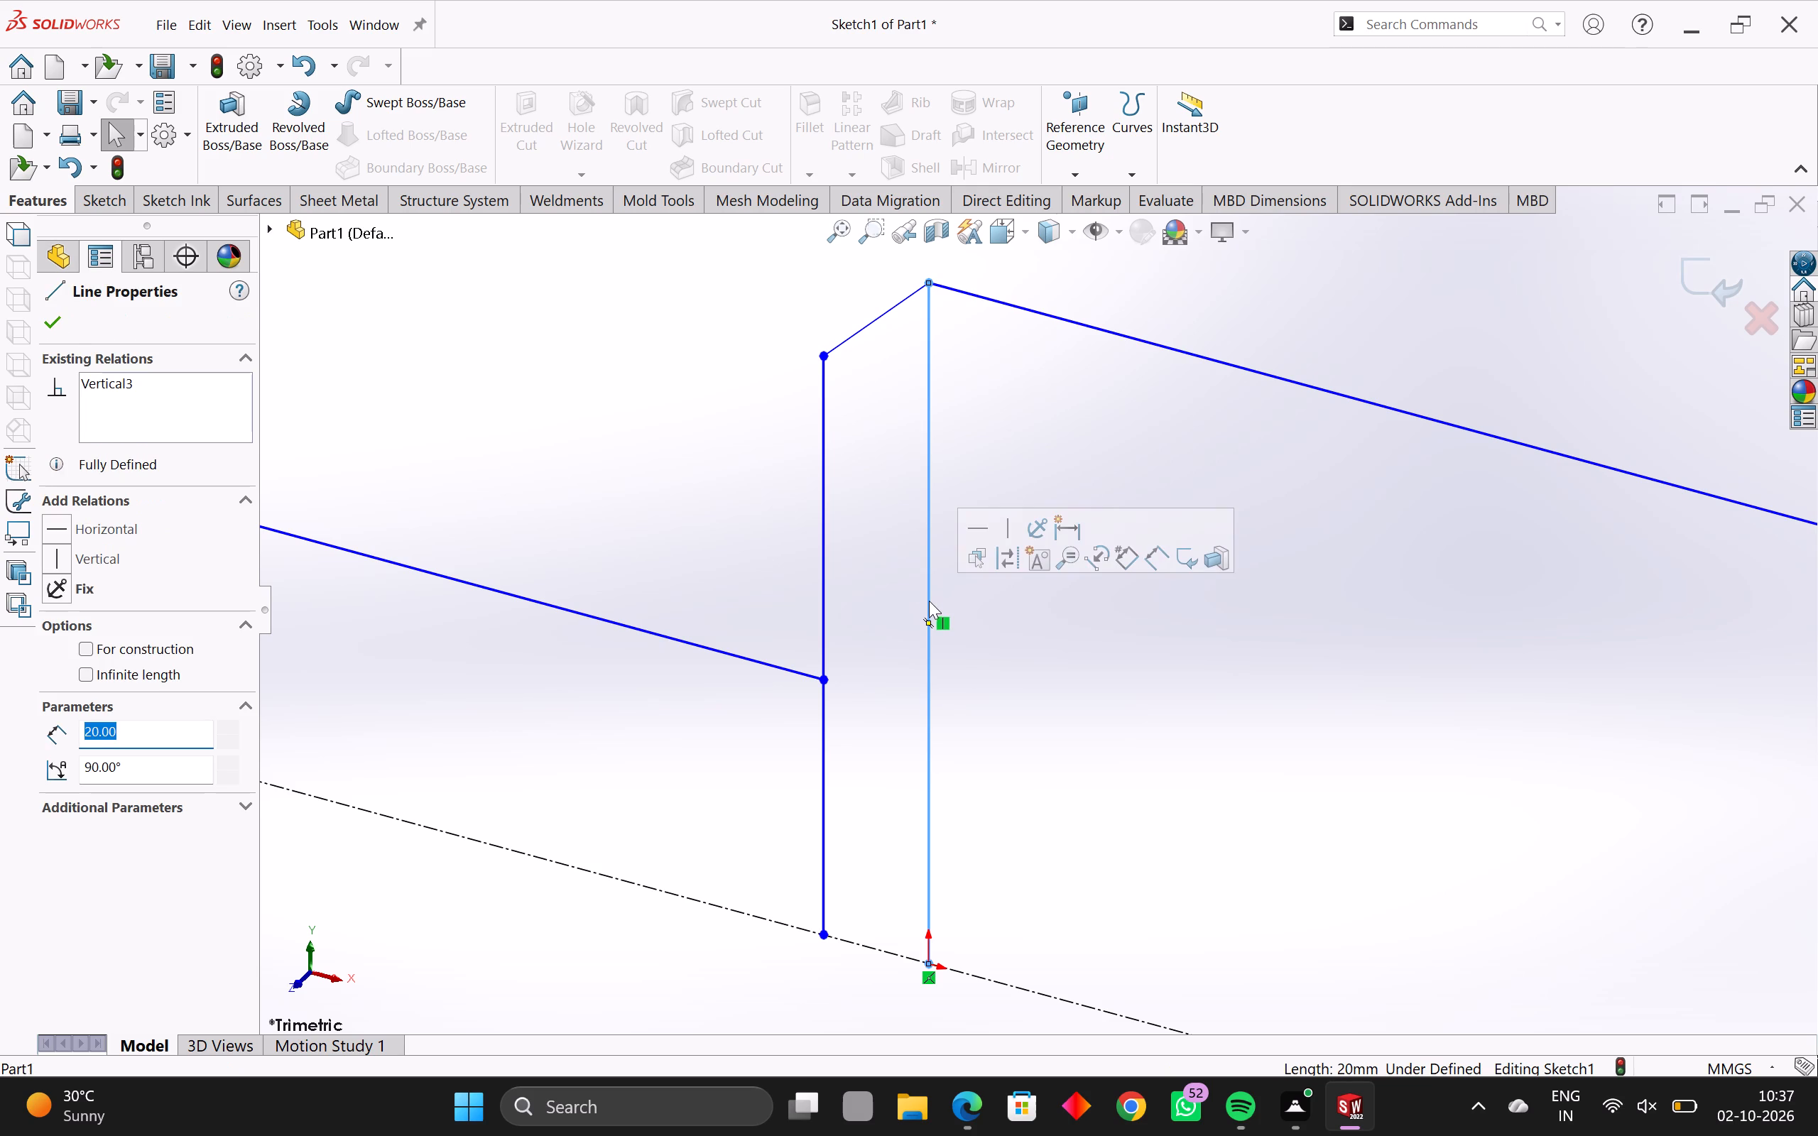
key(Delete)
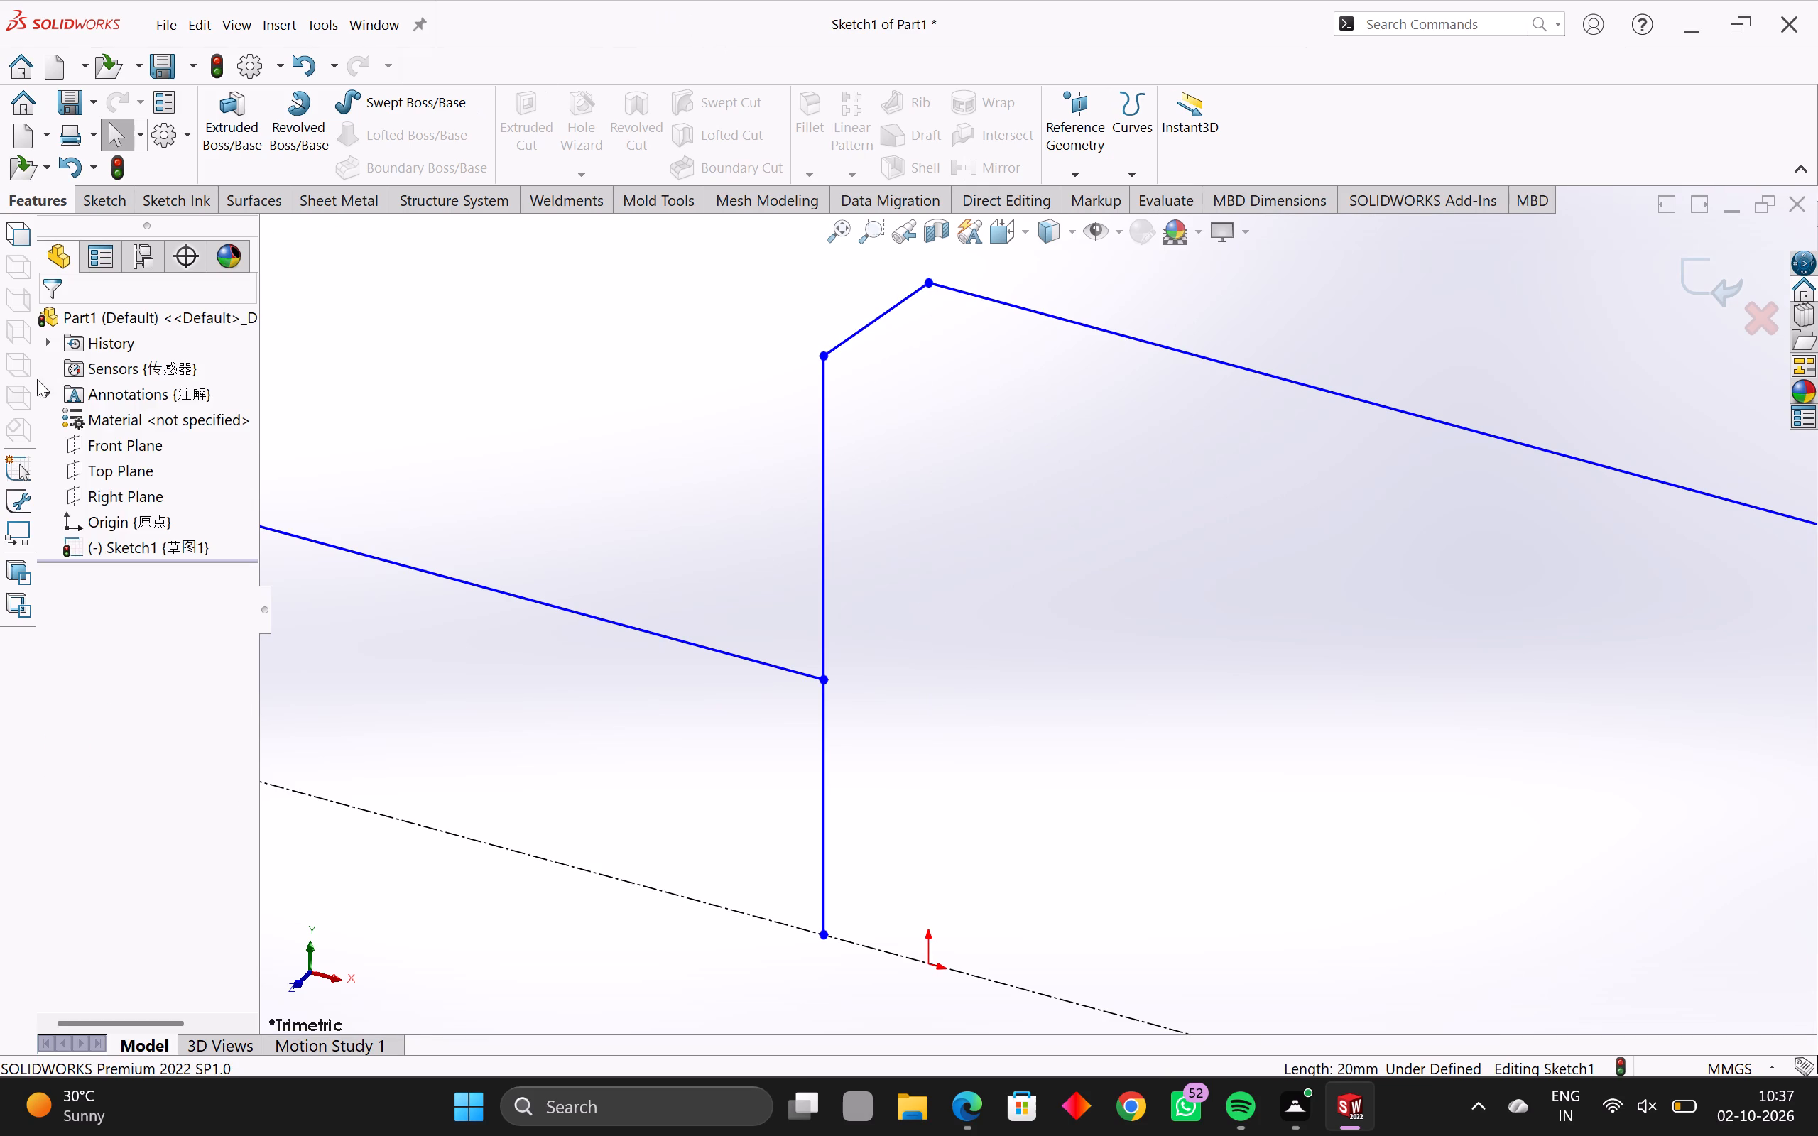
Draw a 20 mm vertical line from the origin up to the corner where the profile's long edge starts.
click(112, 197)
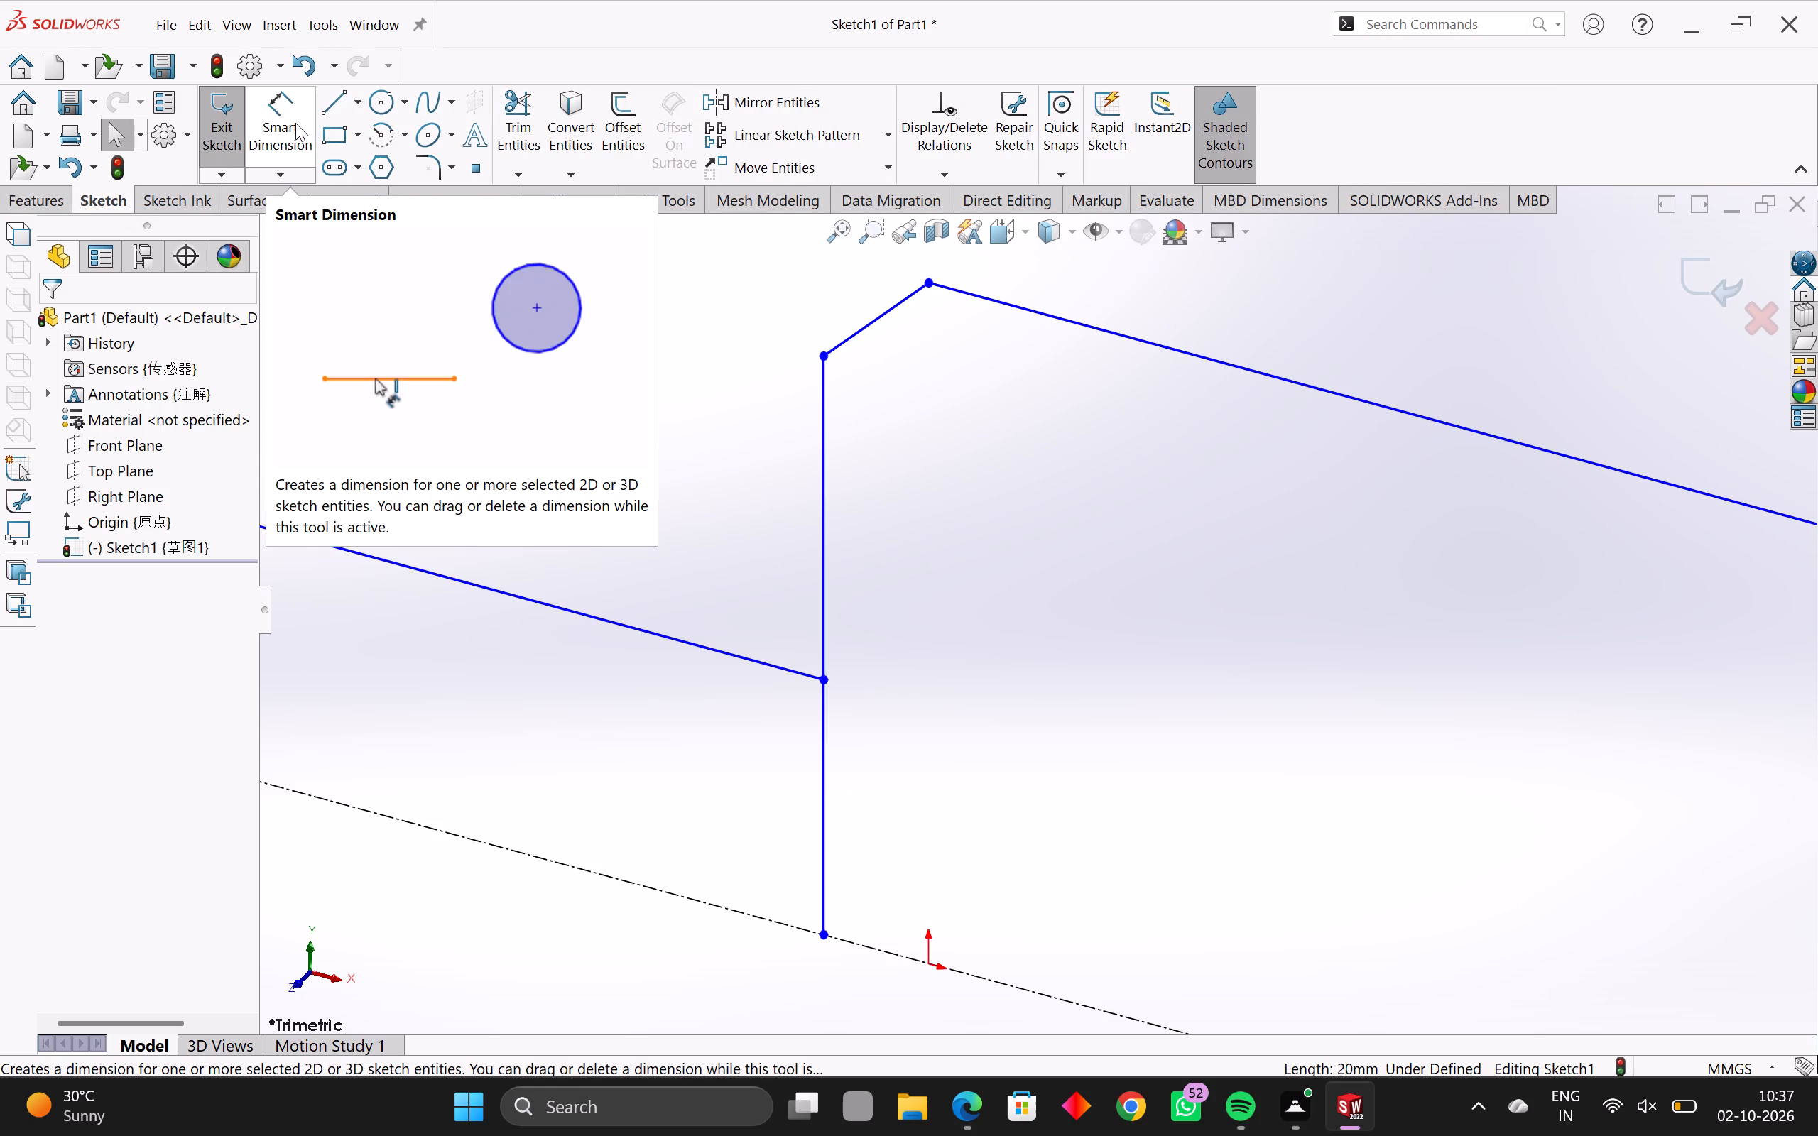
click(333, 97)
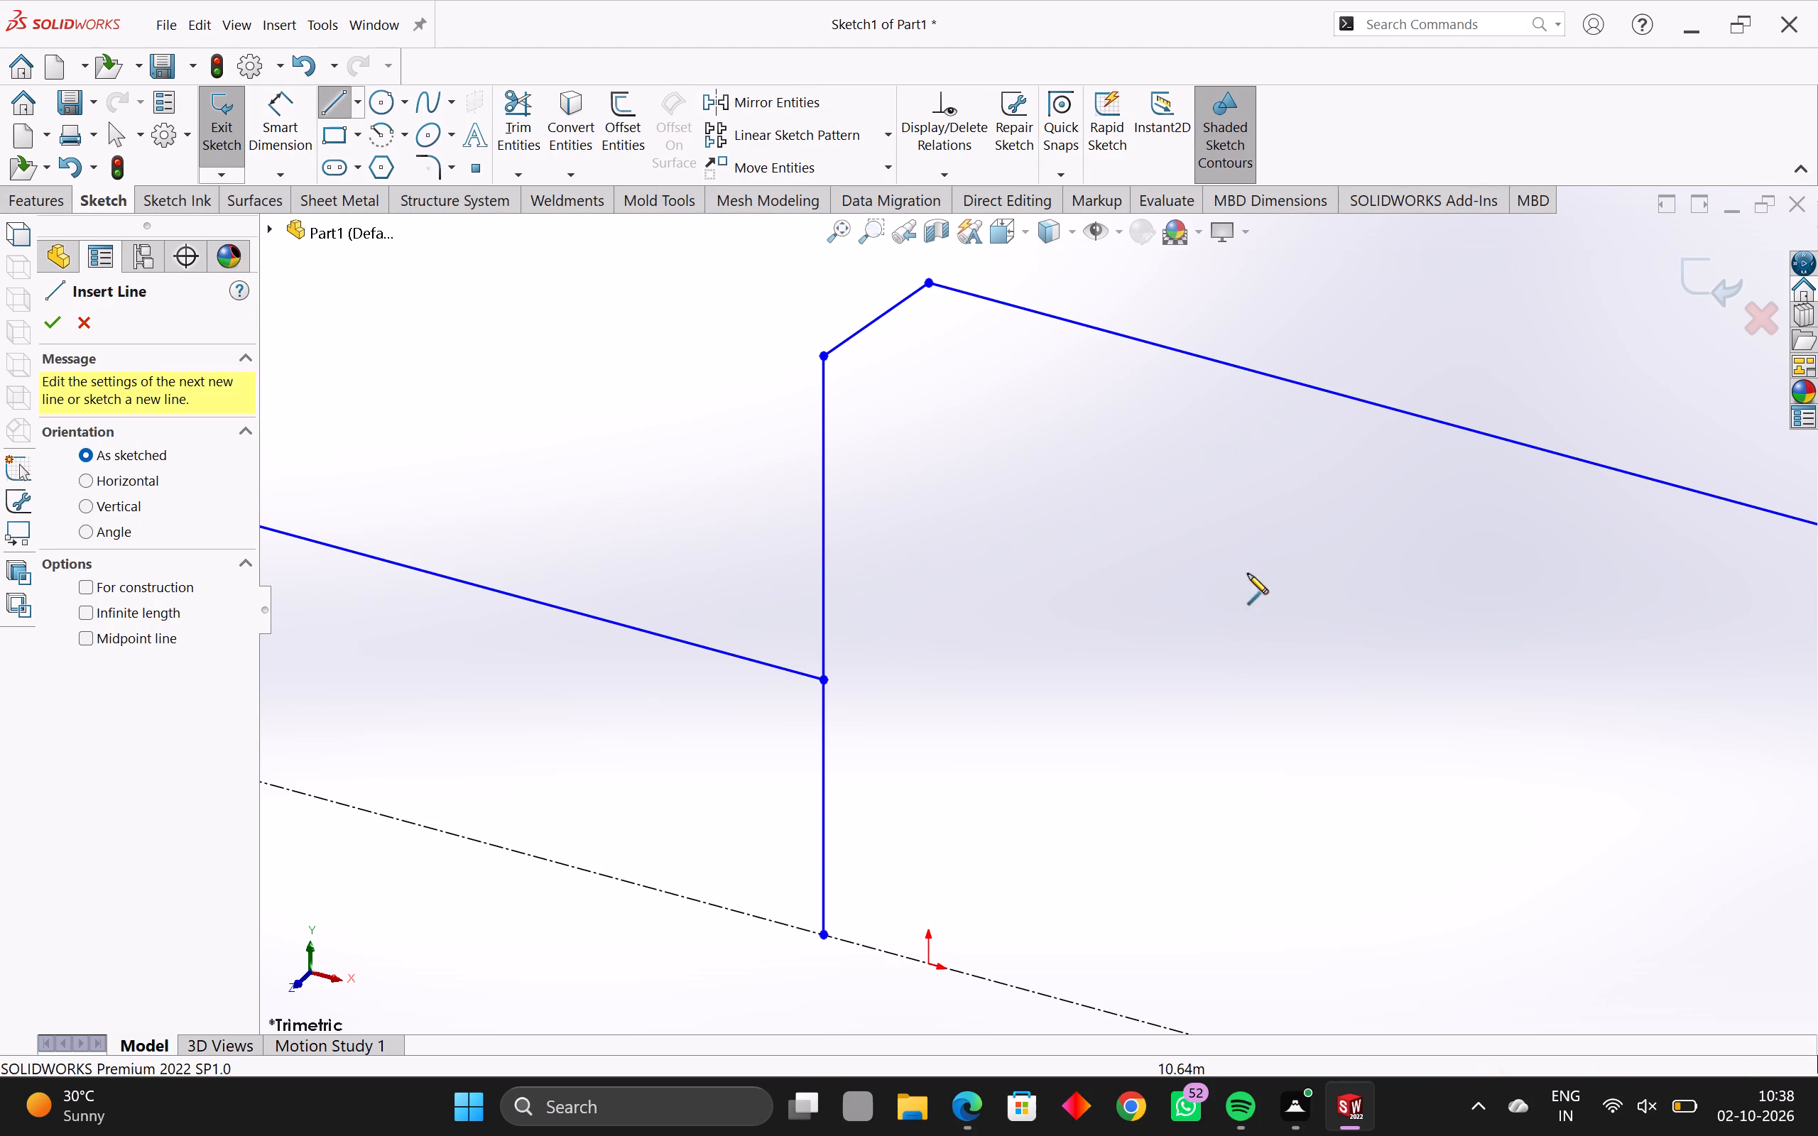
click(930, 962)
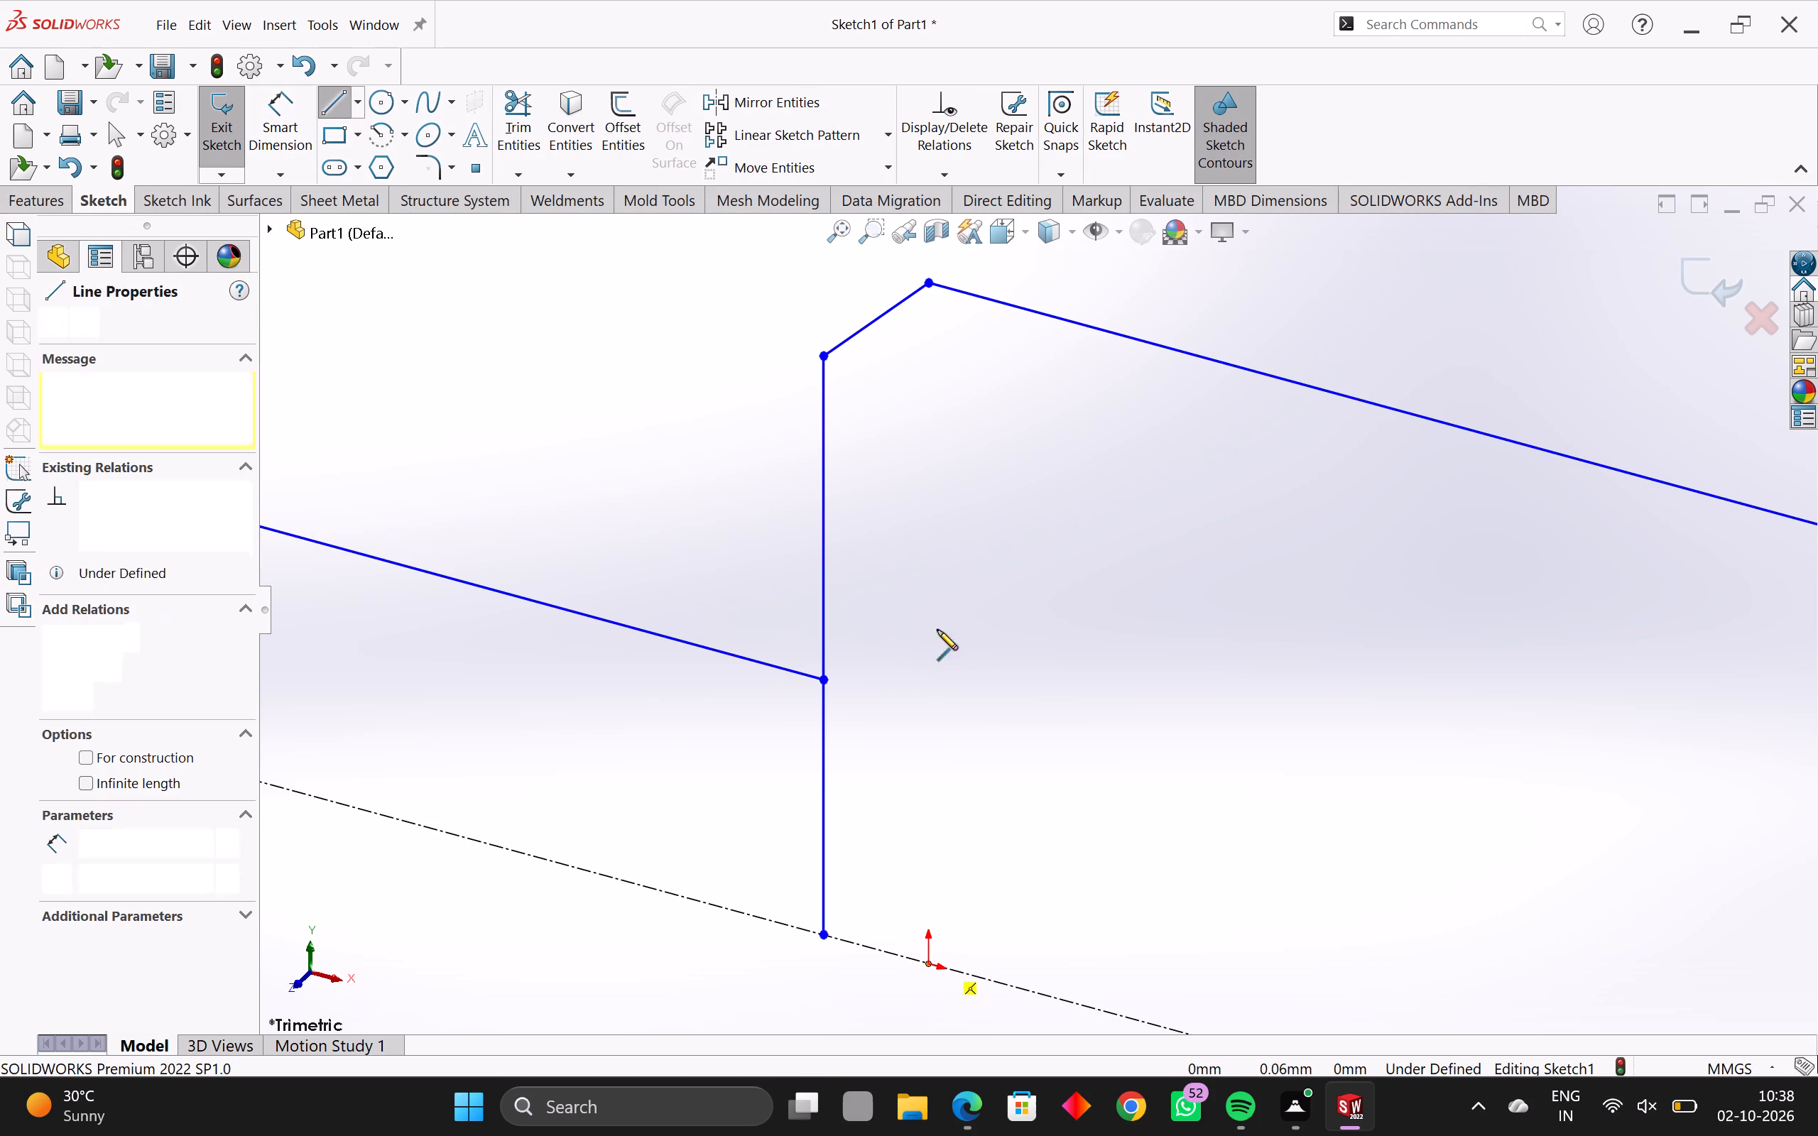
click(932, 285)
key(Escape)
key(Escape)
key(Escape)
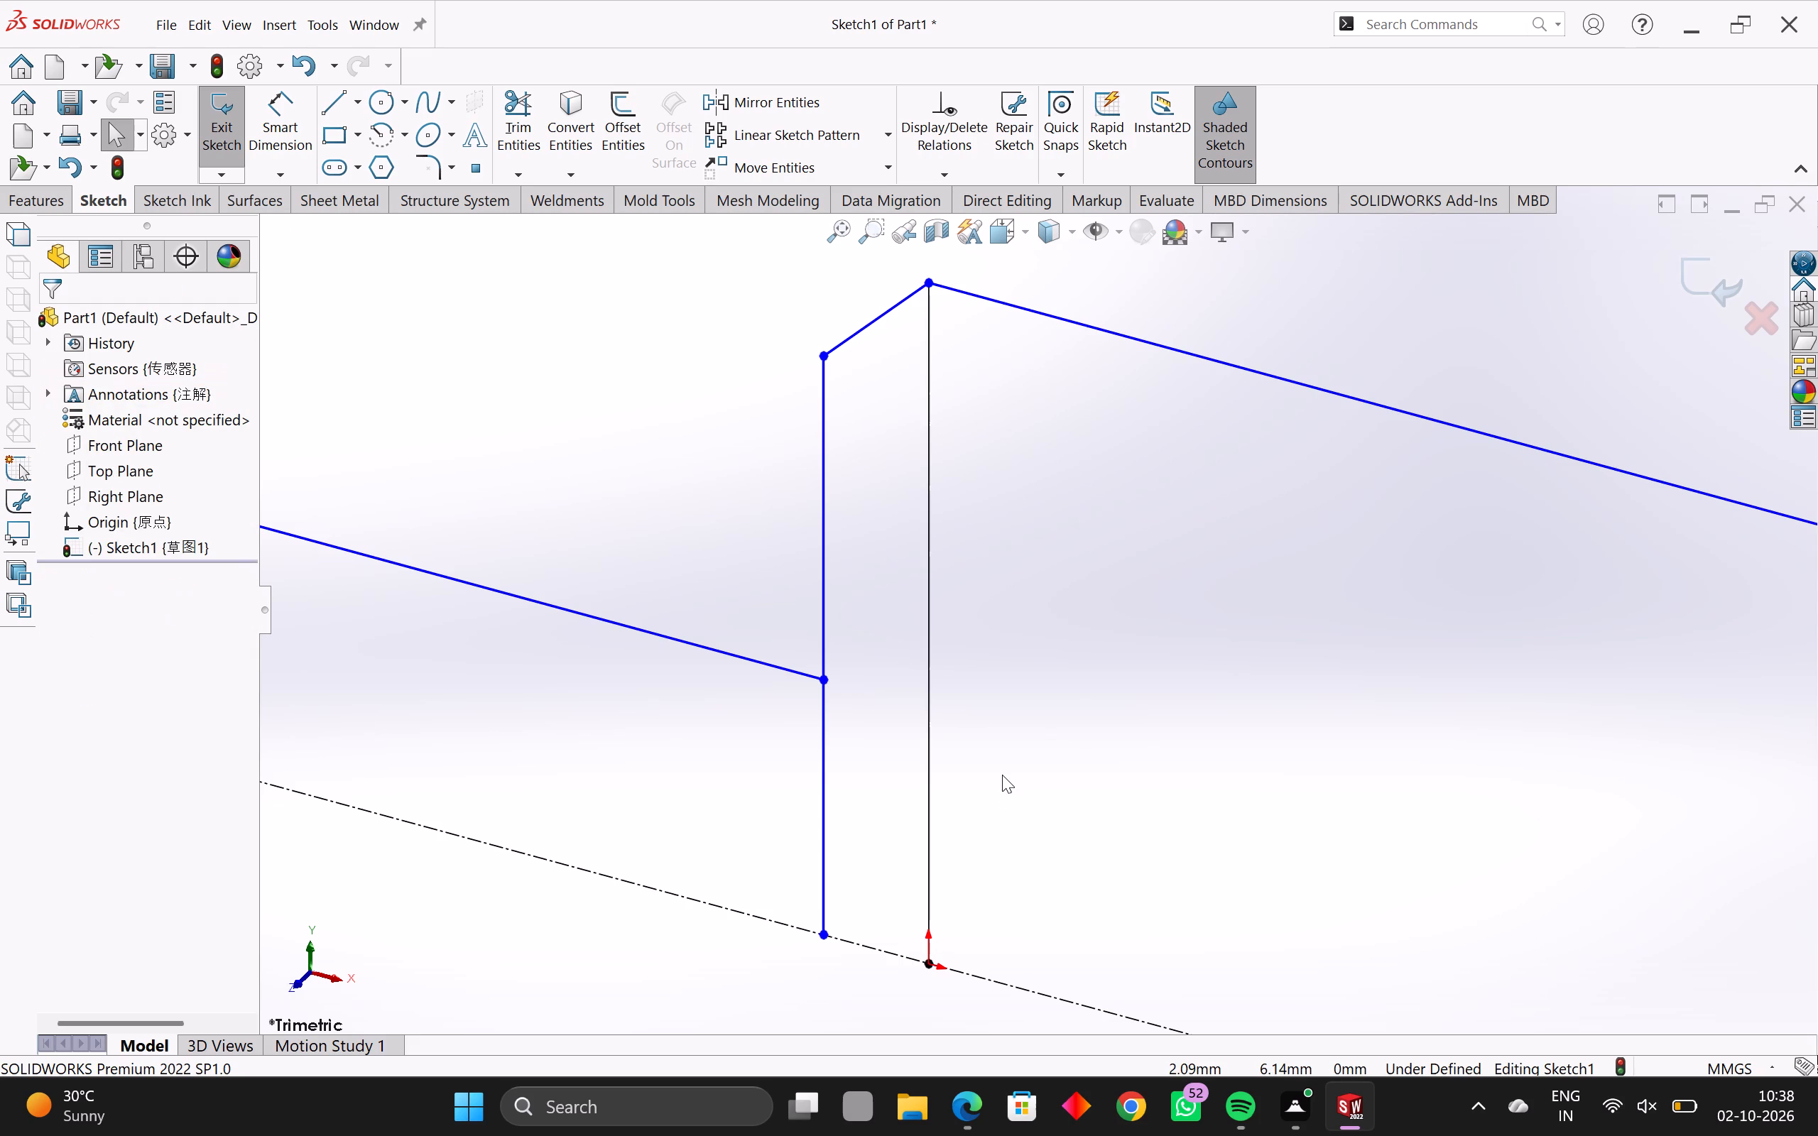
key(Escape)
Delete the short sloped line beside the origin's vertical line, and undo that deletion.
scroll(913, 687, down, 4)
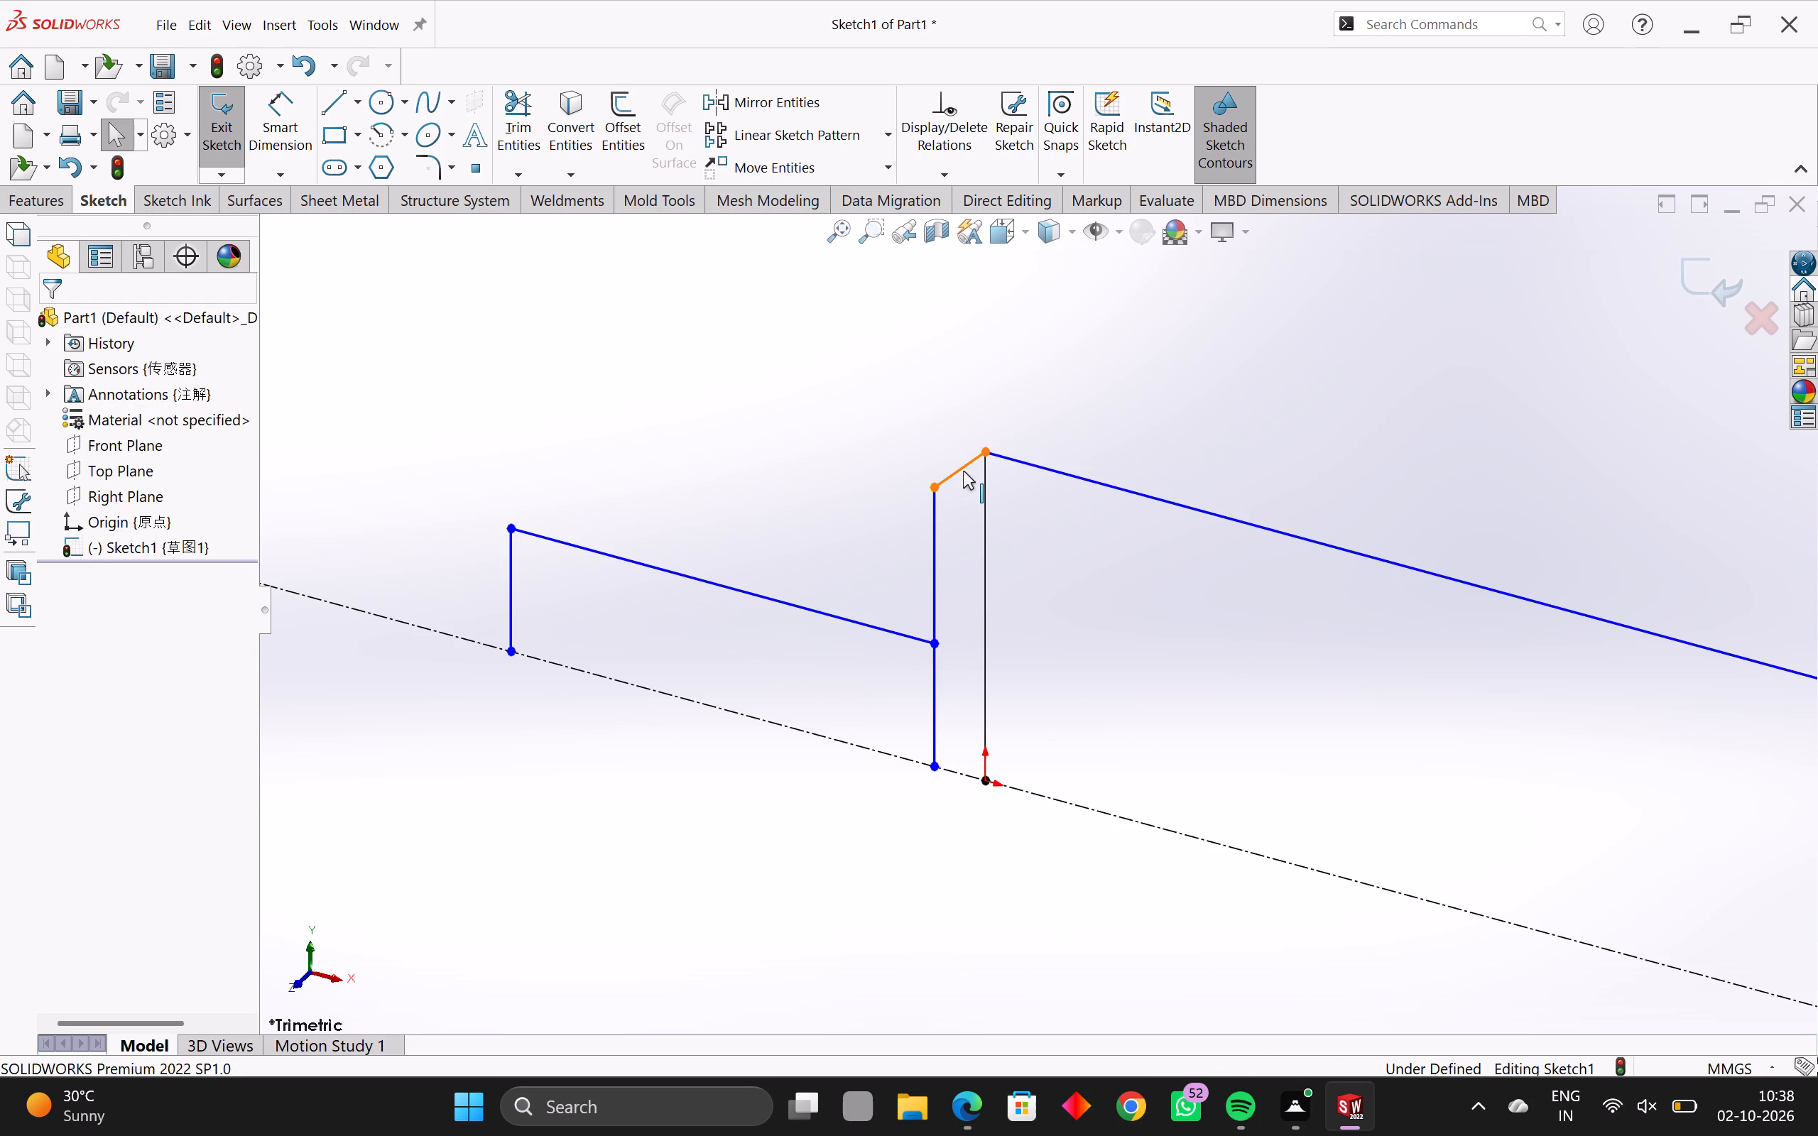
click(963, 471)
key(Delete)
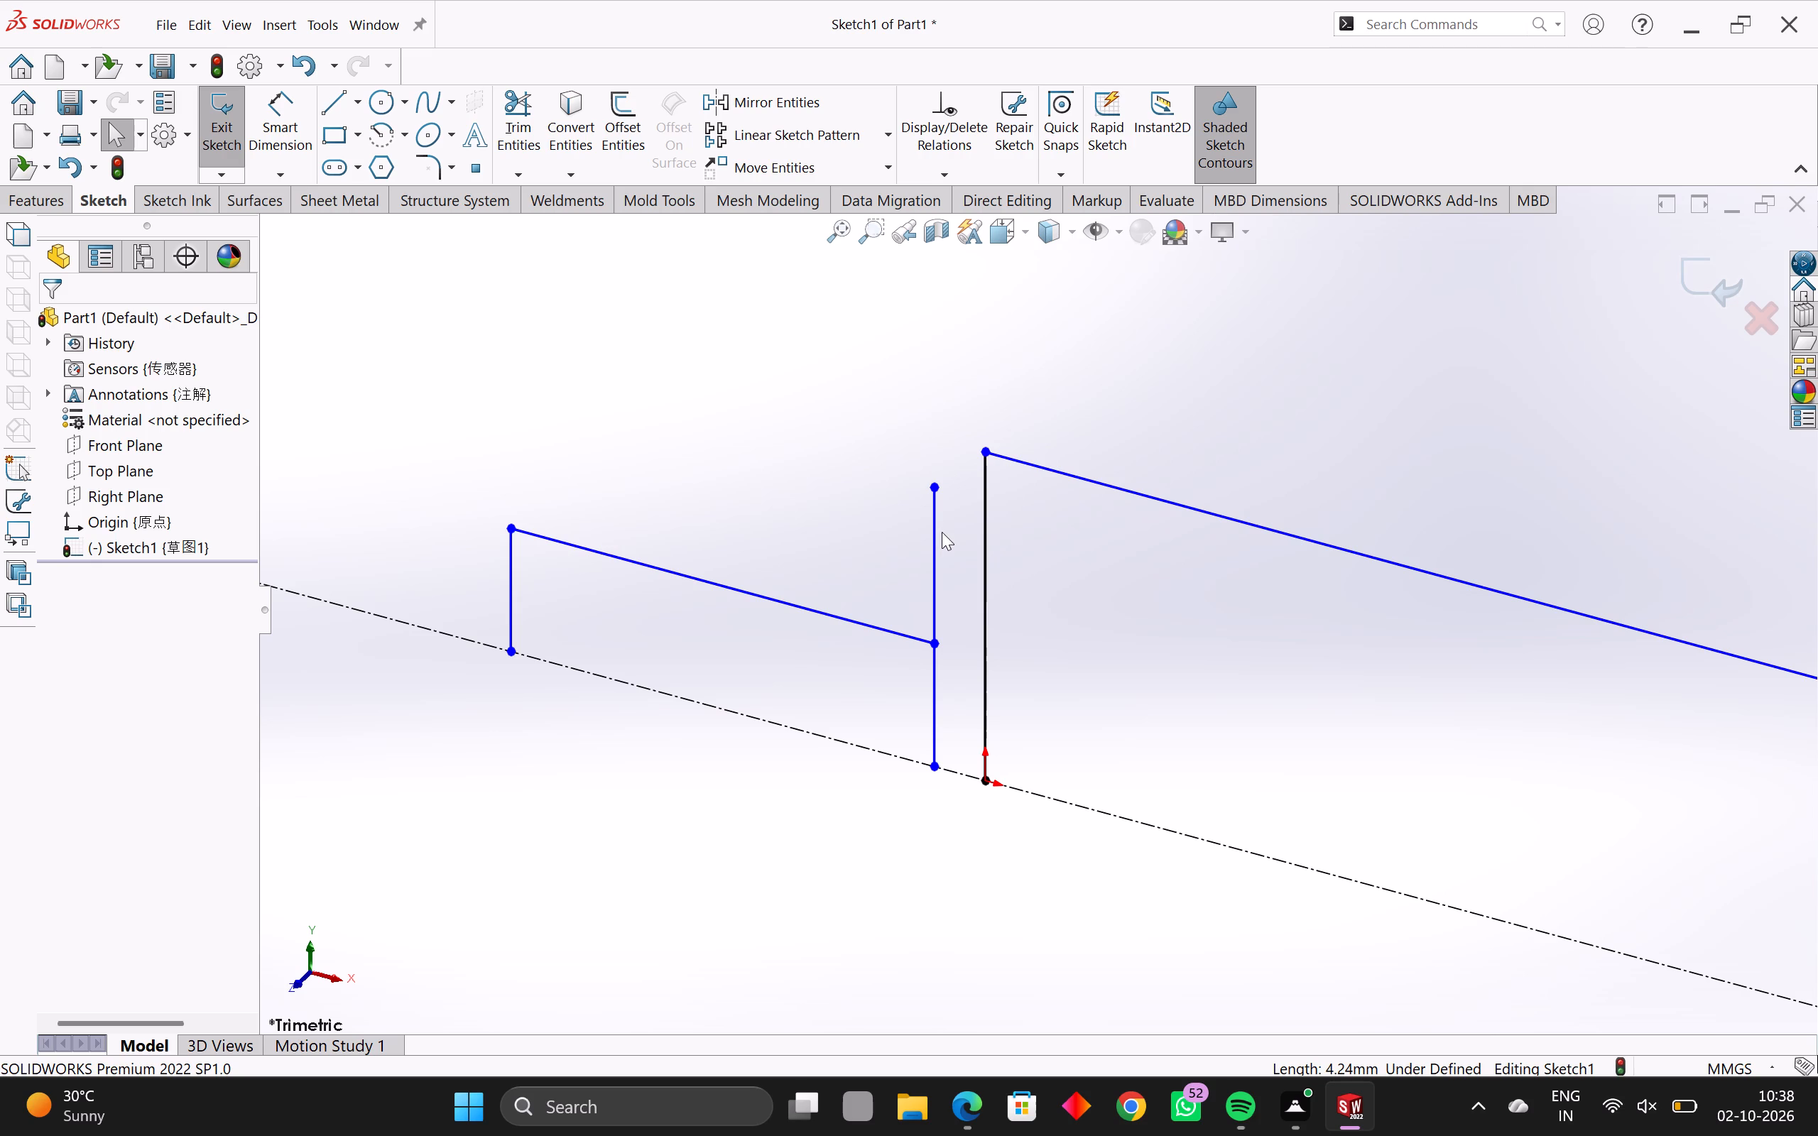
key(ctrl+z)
Examine the small stepped end of the profile and the outer corner above its end line.
scroll(1034, 616, down, 4)
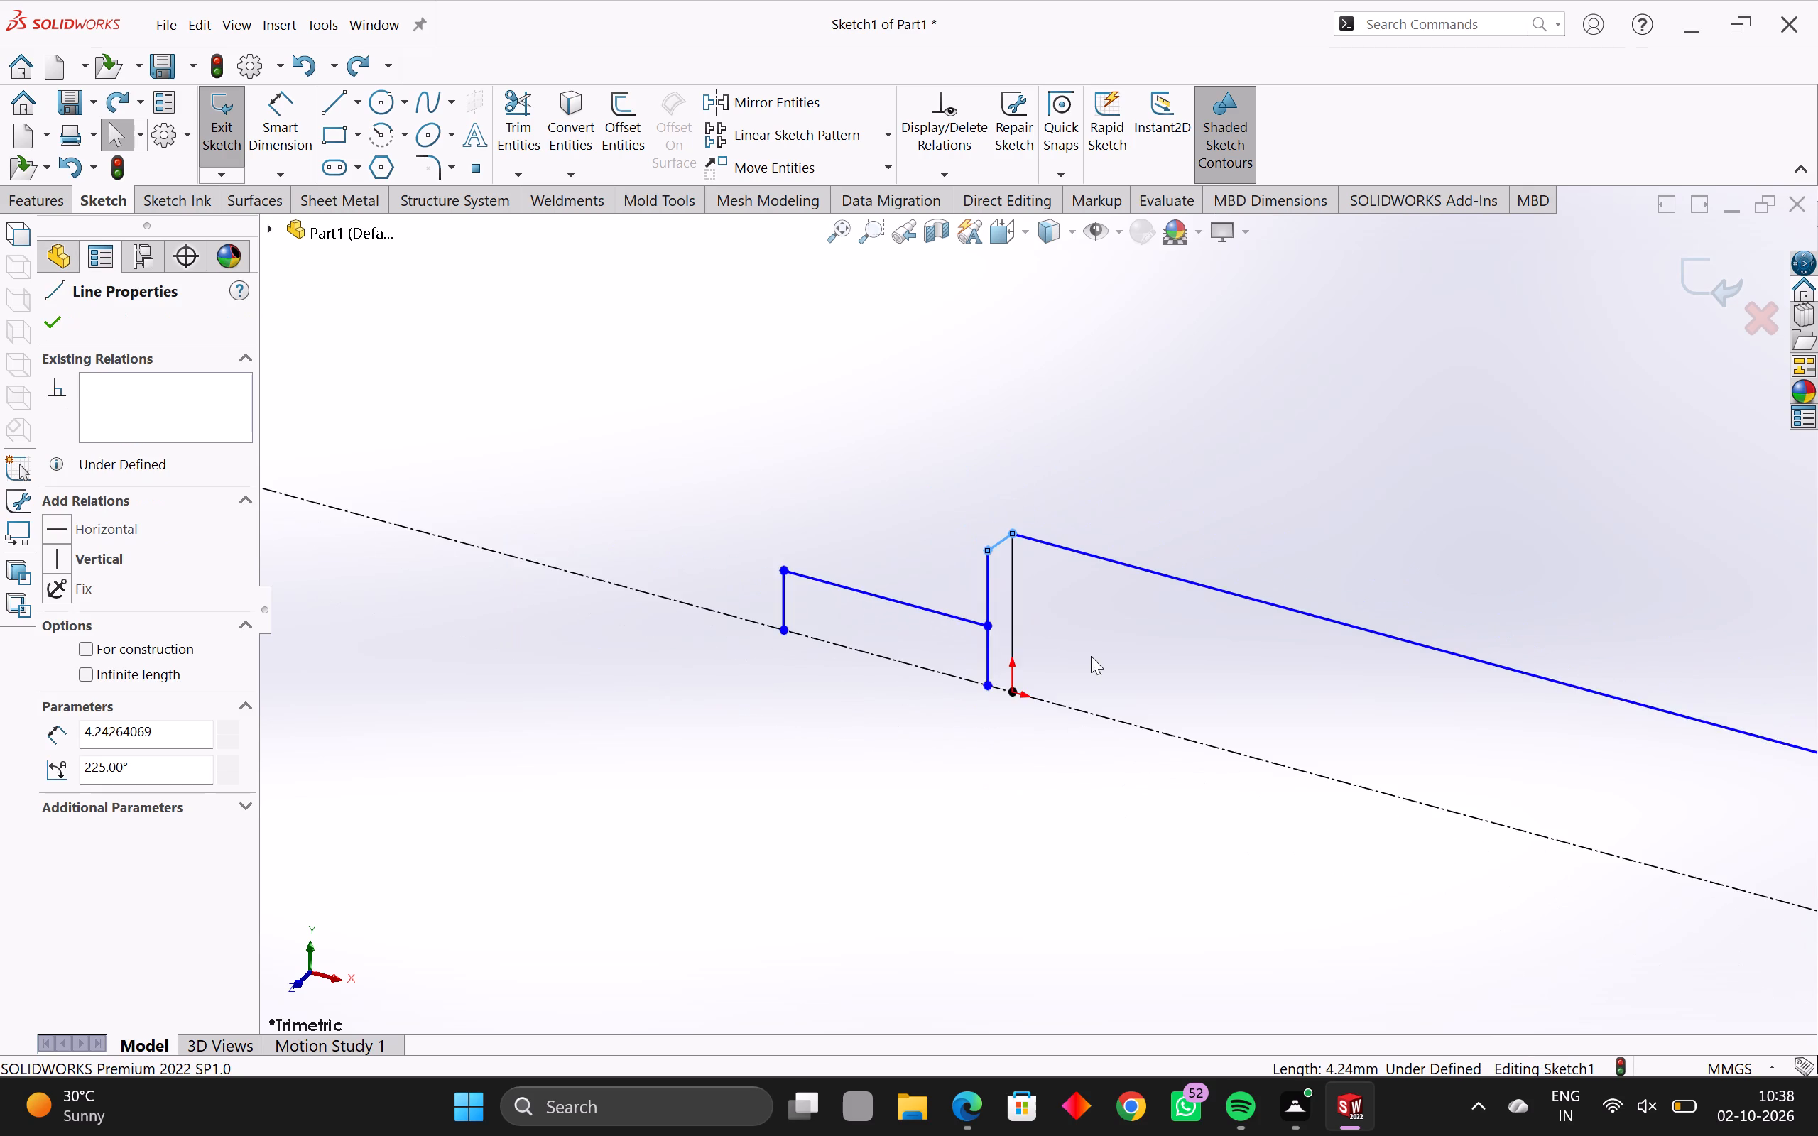
scroll(1222, 733, down, 3)
scroll(1278, 733, up, 2)
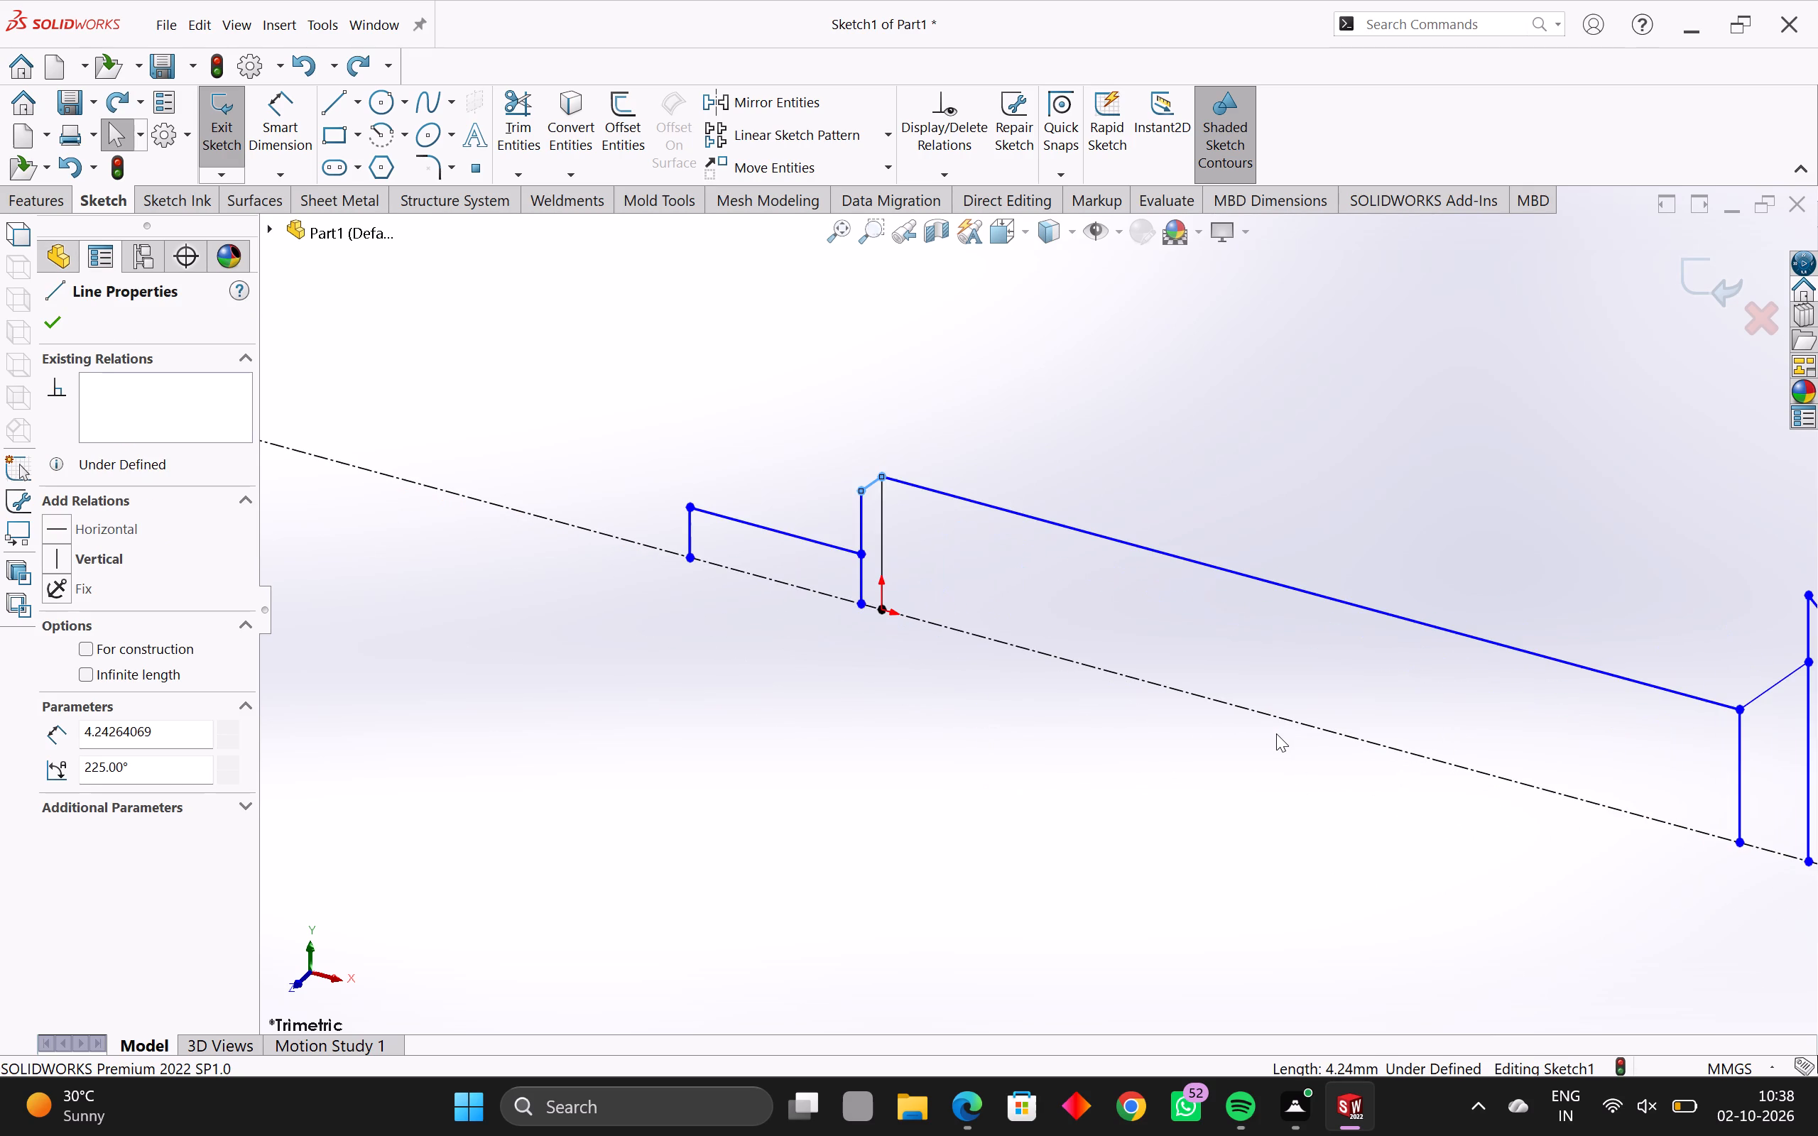
scroll(763, 569, up, 2)
scroll(687, 630, up, 3)
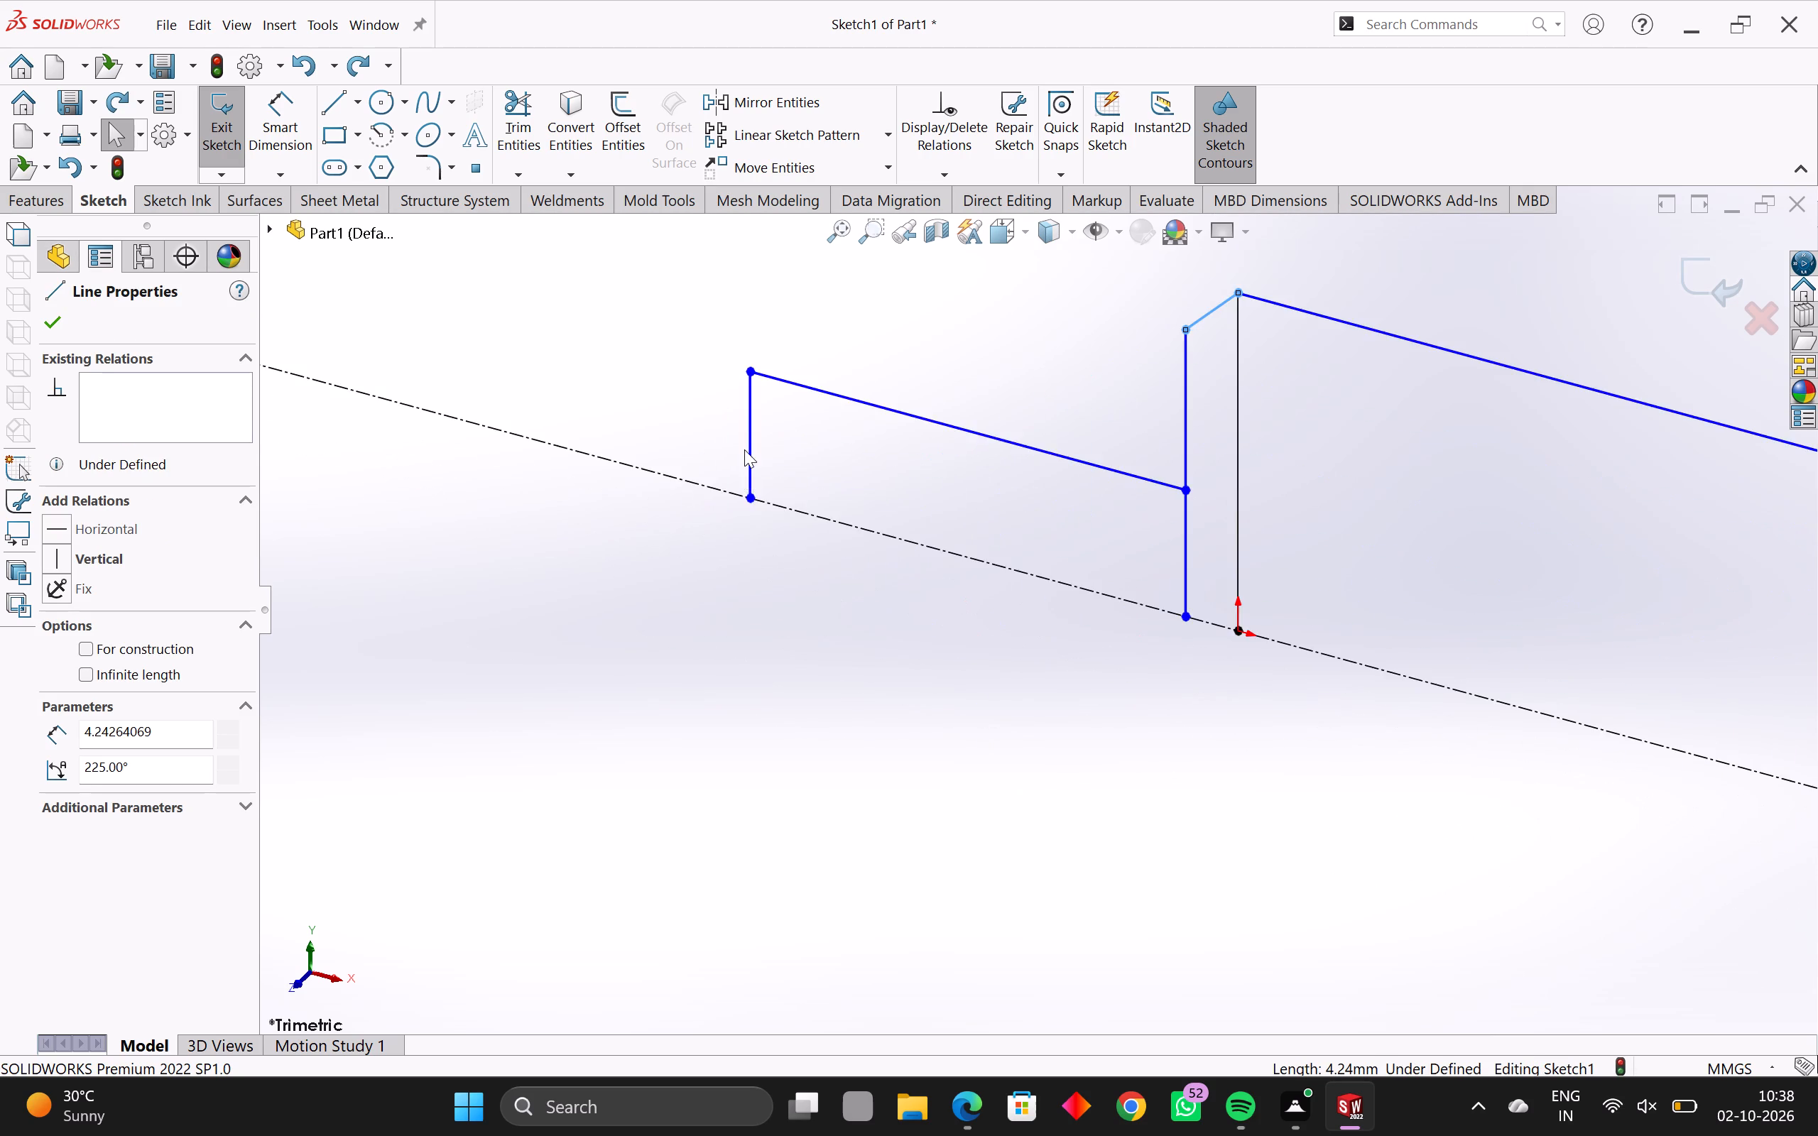
scroll(744, 449, up, 3)
drag(851, 302, 770, 444)
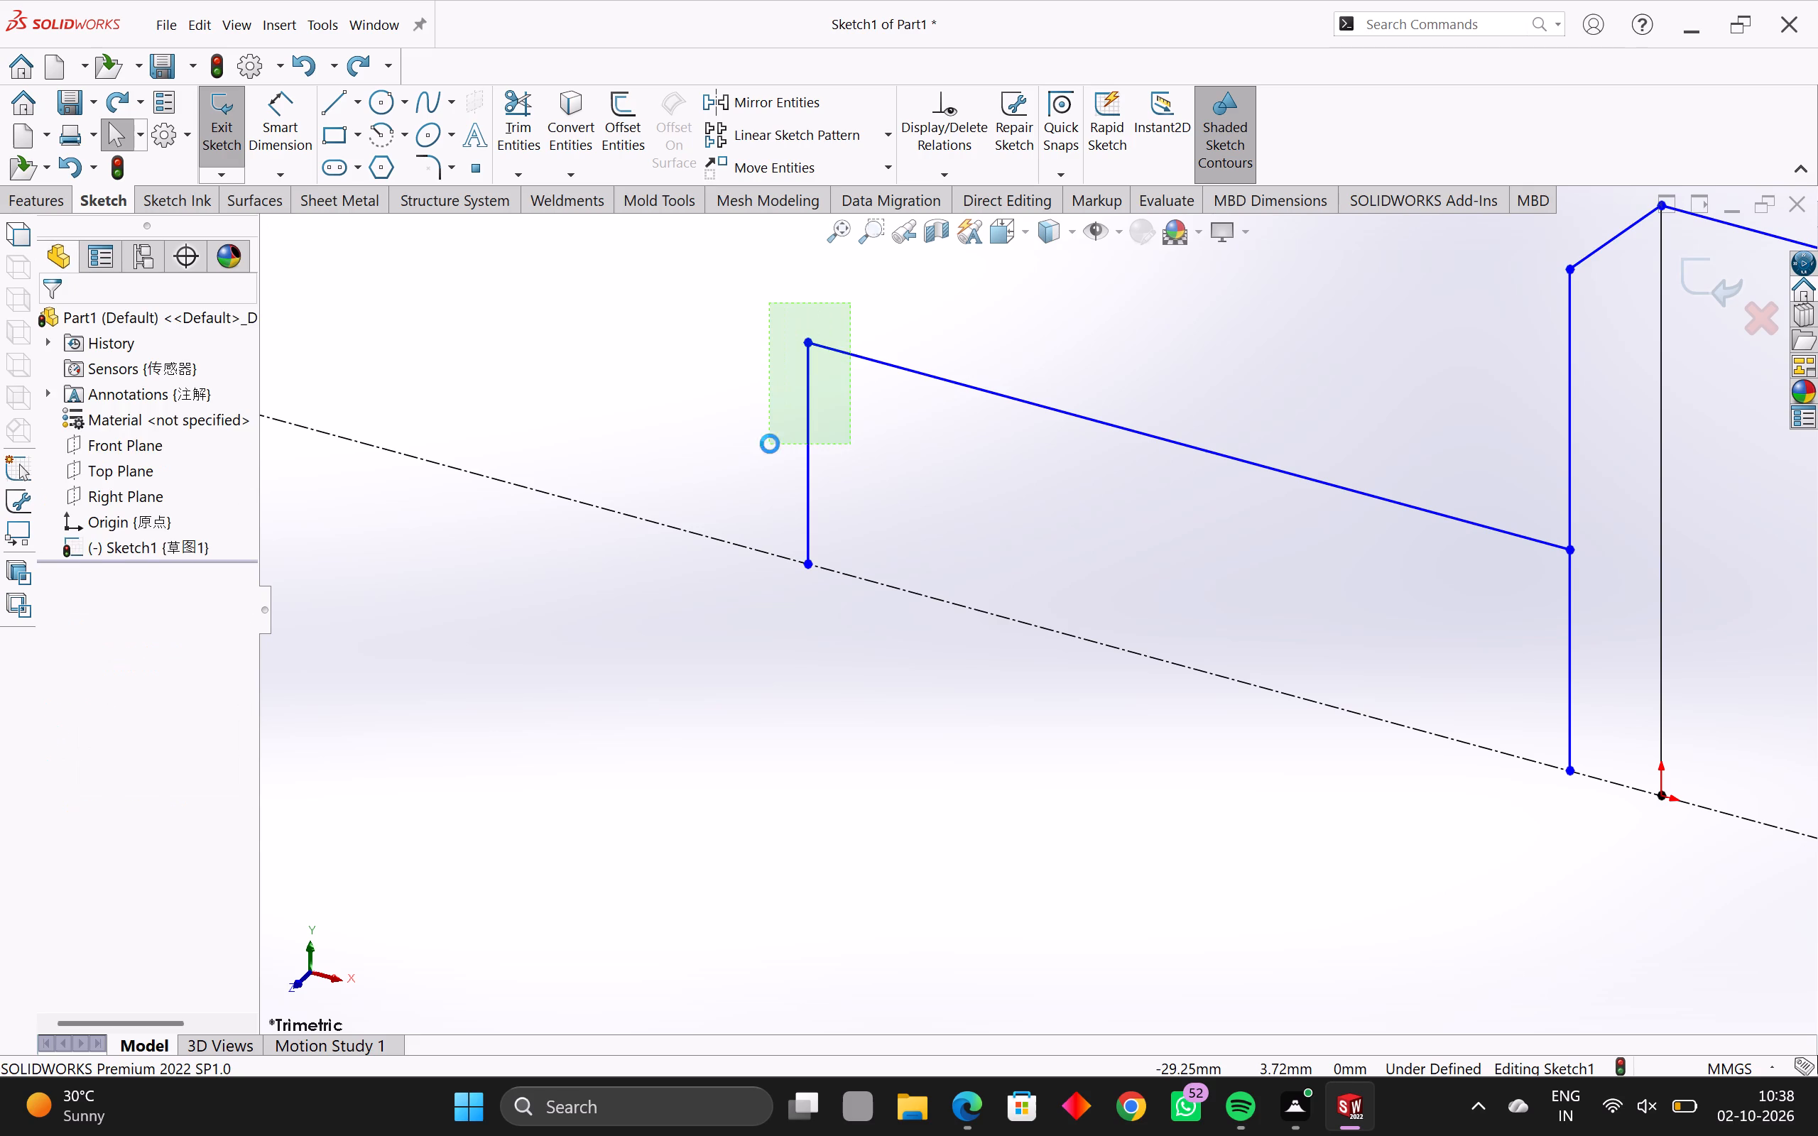
key(Escape)
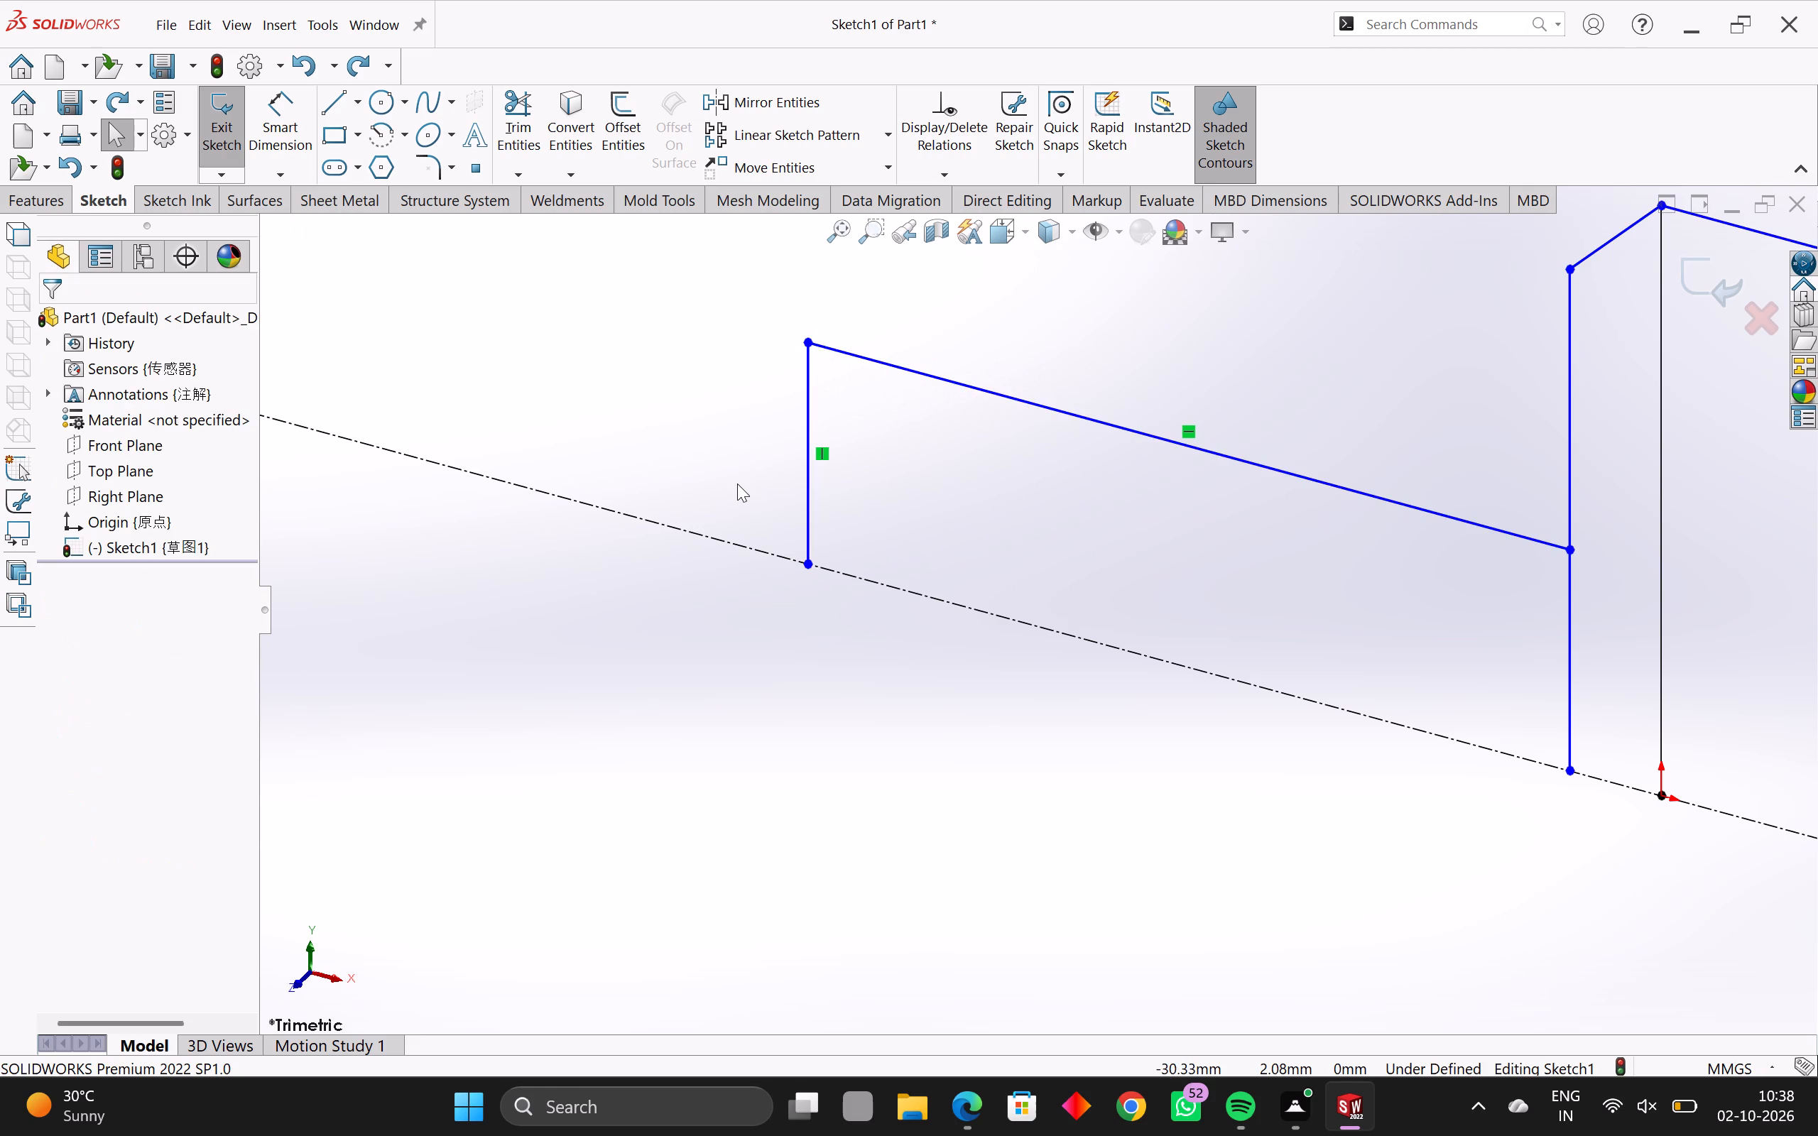
key(Escape)
key(Escape)
Examine the flange end's corners, its sloped transition and the points where its vertical lines meet the centreline.
scroll(1352, 555, down, 4)
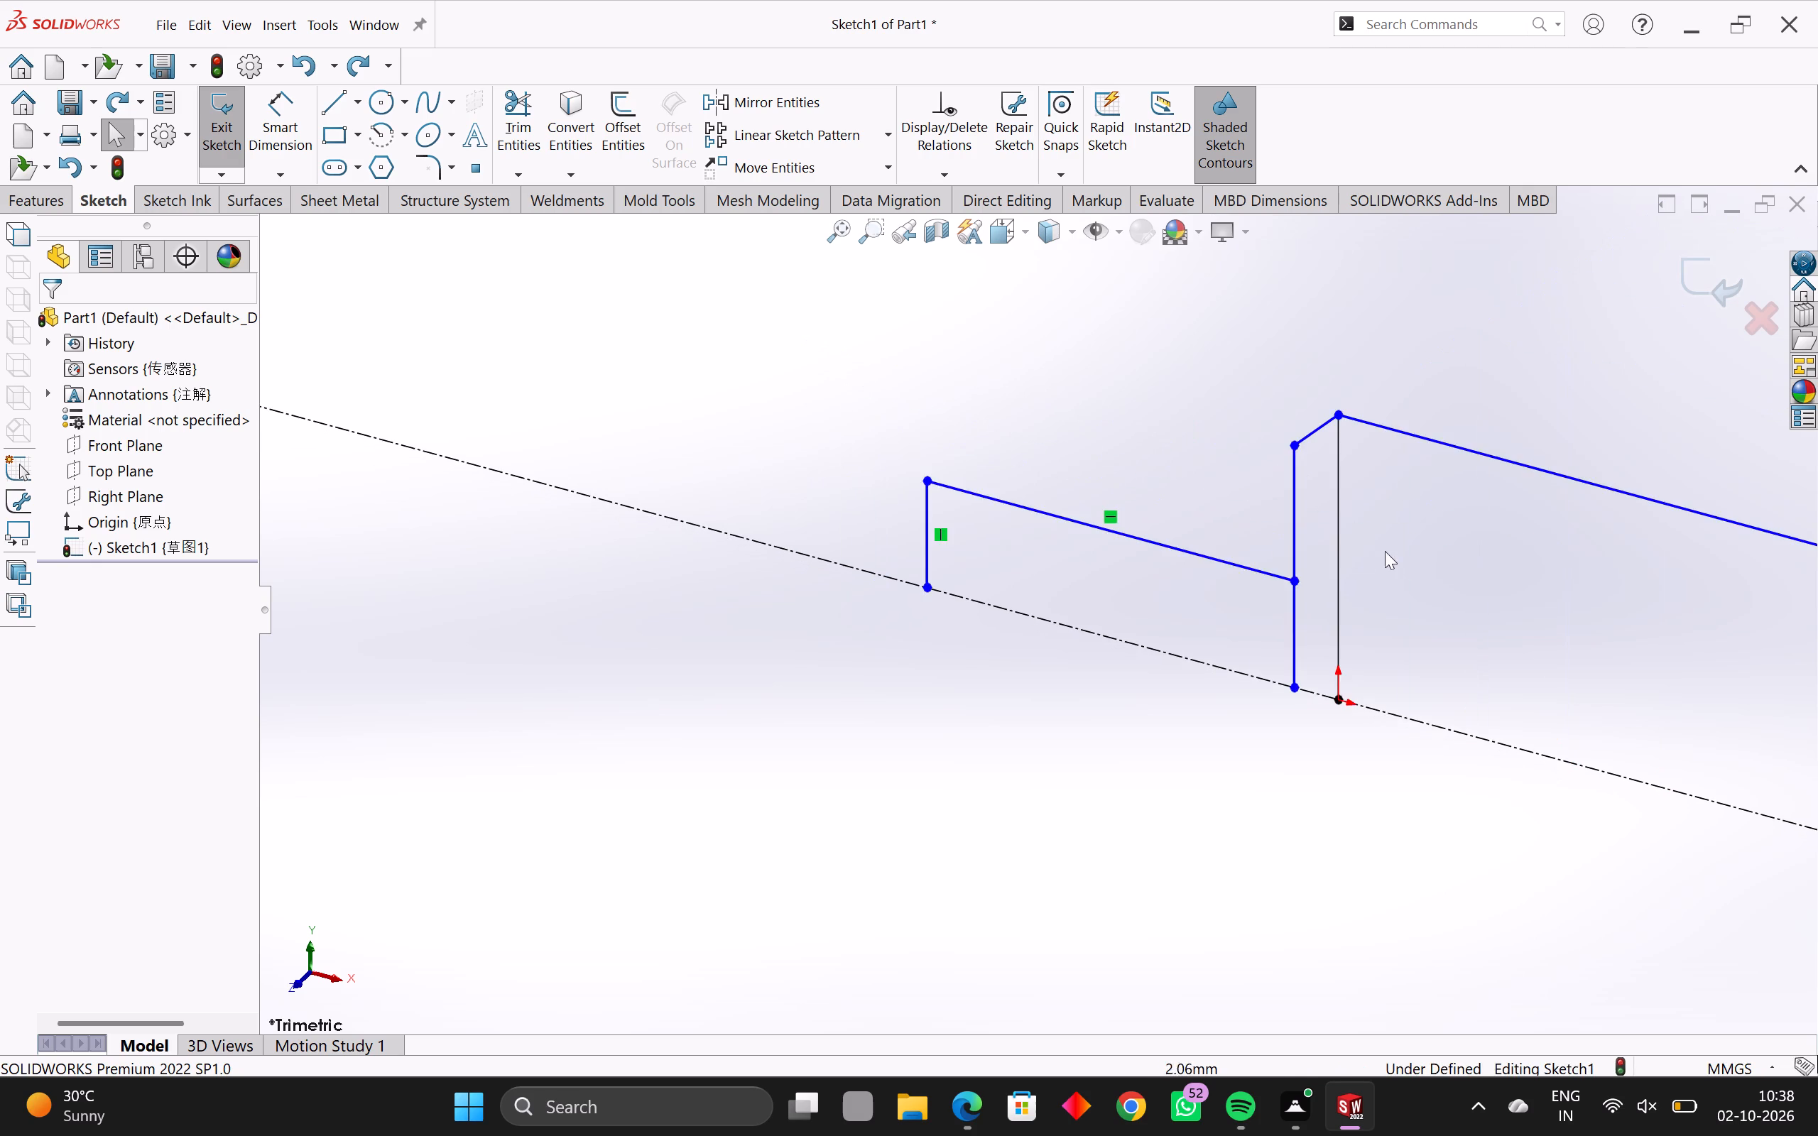
scroll(1564, 519, down, 7)
scroll(1615, 591, down, 3)
scroll(1528, 731, up, 3)
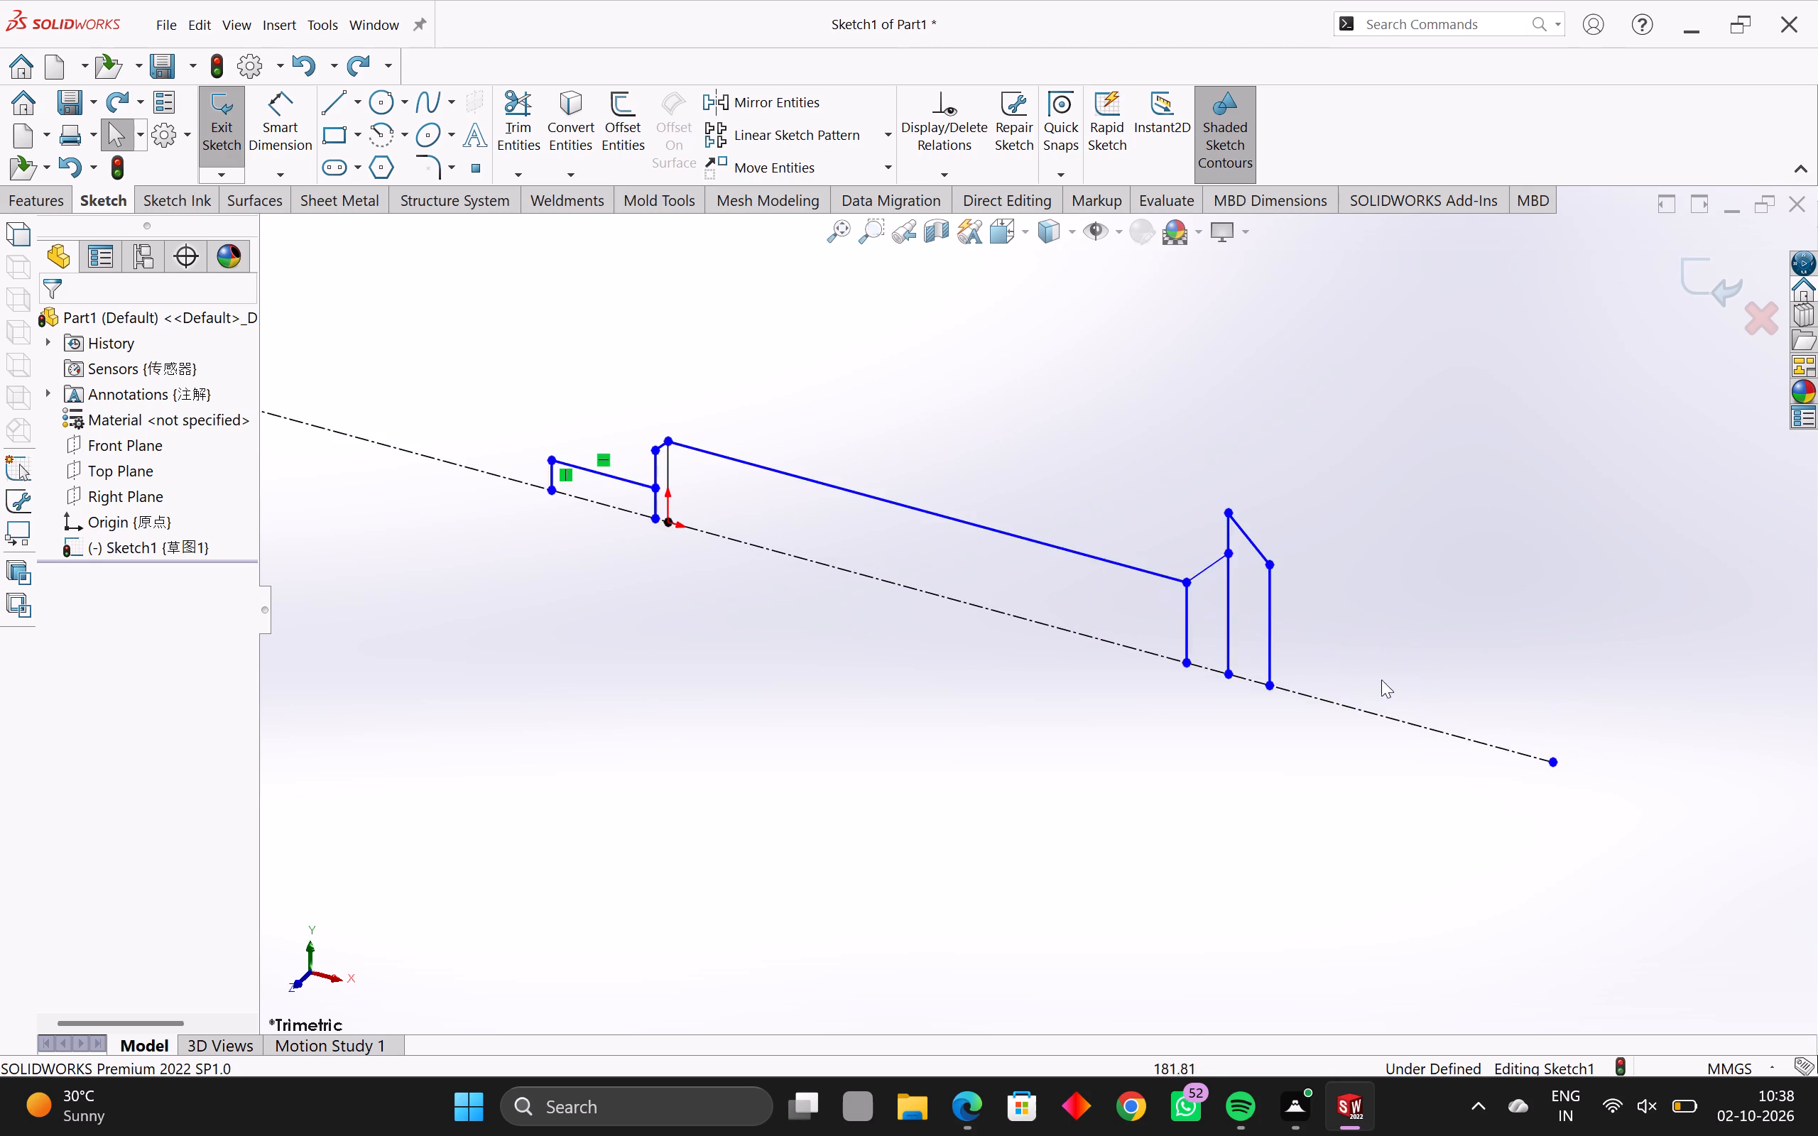
scroll(1324, 665, up, 5)
scroll(1101, 611, up, 3)
scroll(1122, 694, up, 1)
scroll(1101, 577, down, 4)
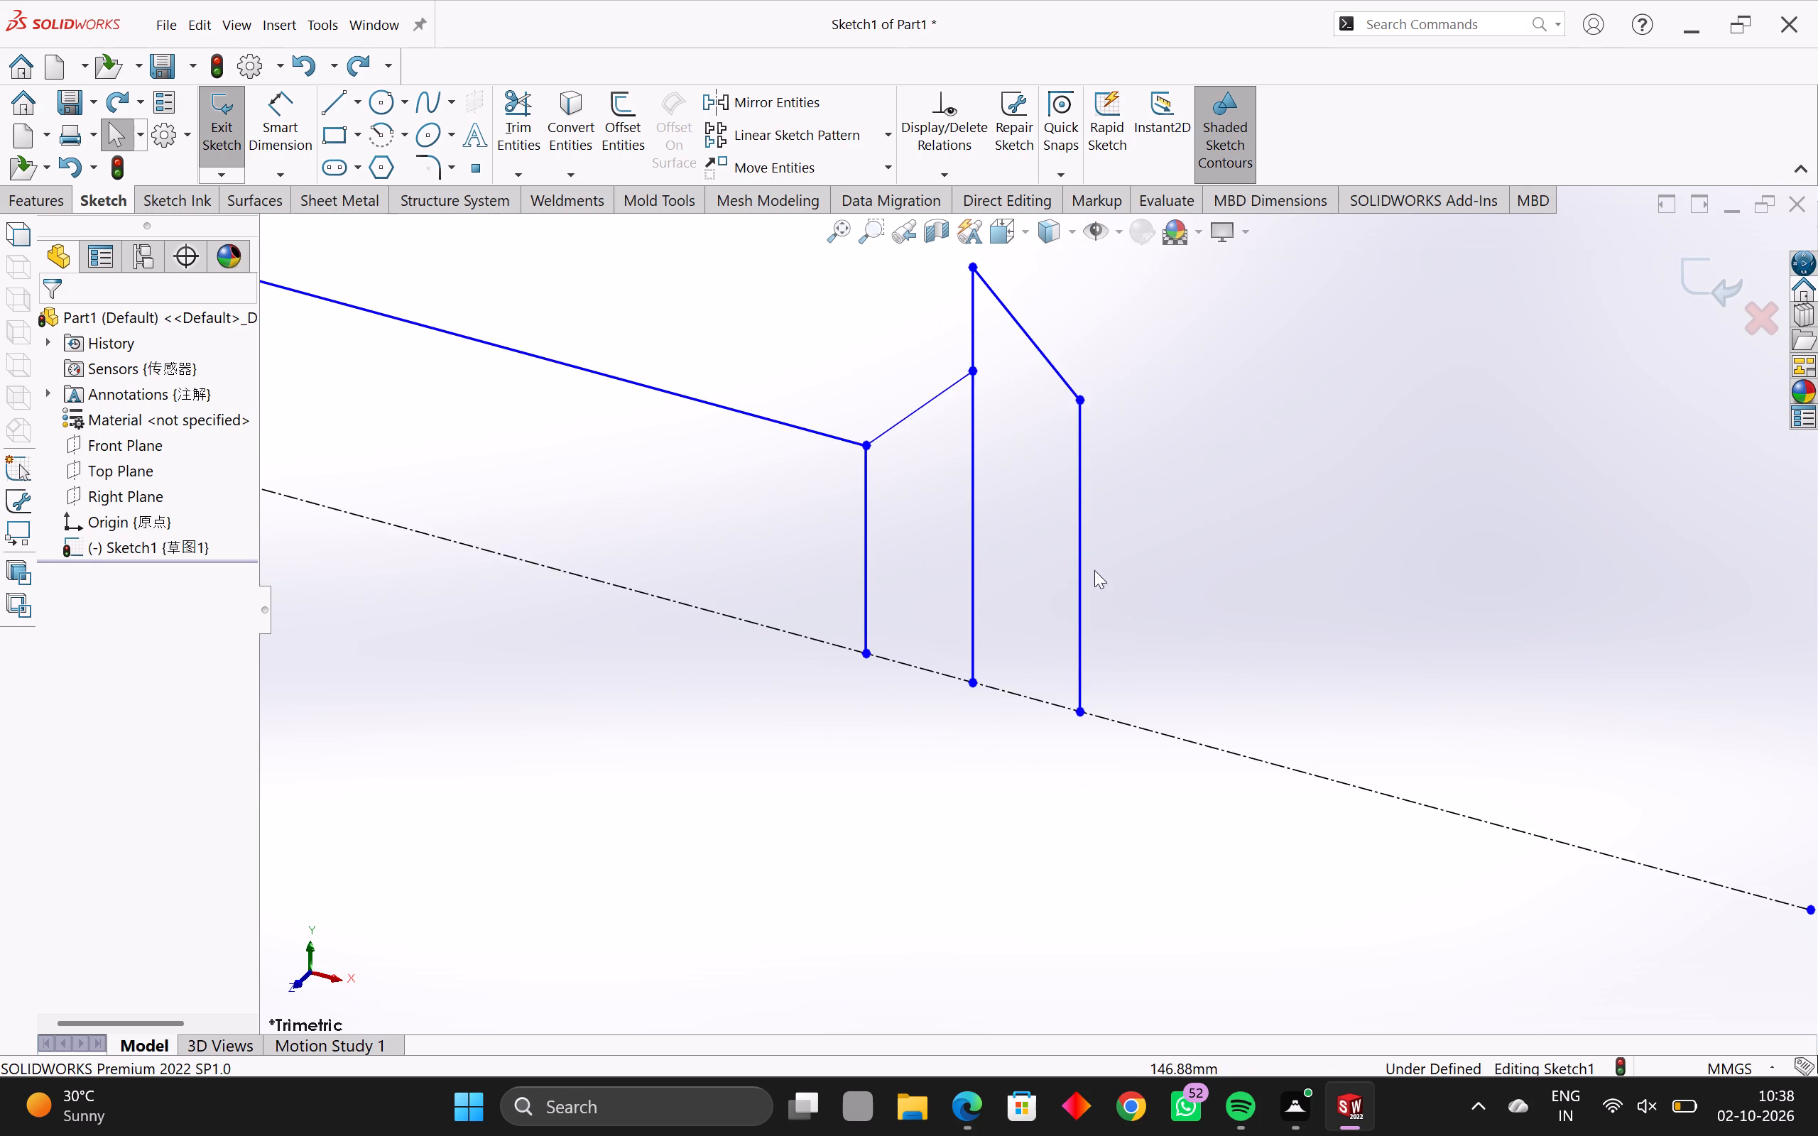
scroll(1043, 338, down, 2)
scroll(988, 371, up, 4)
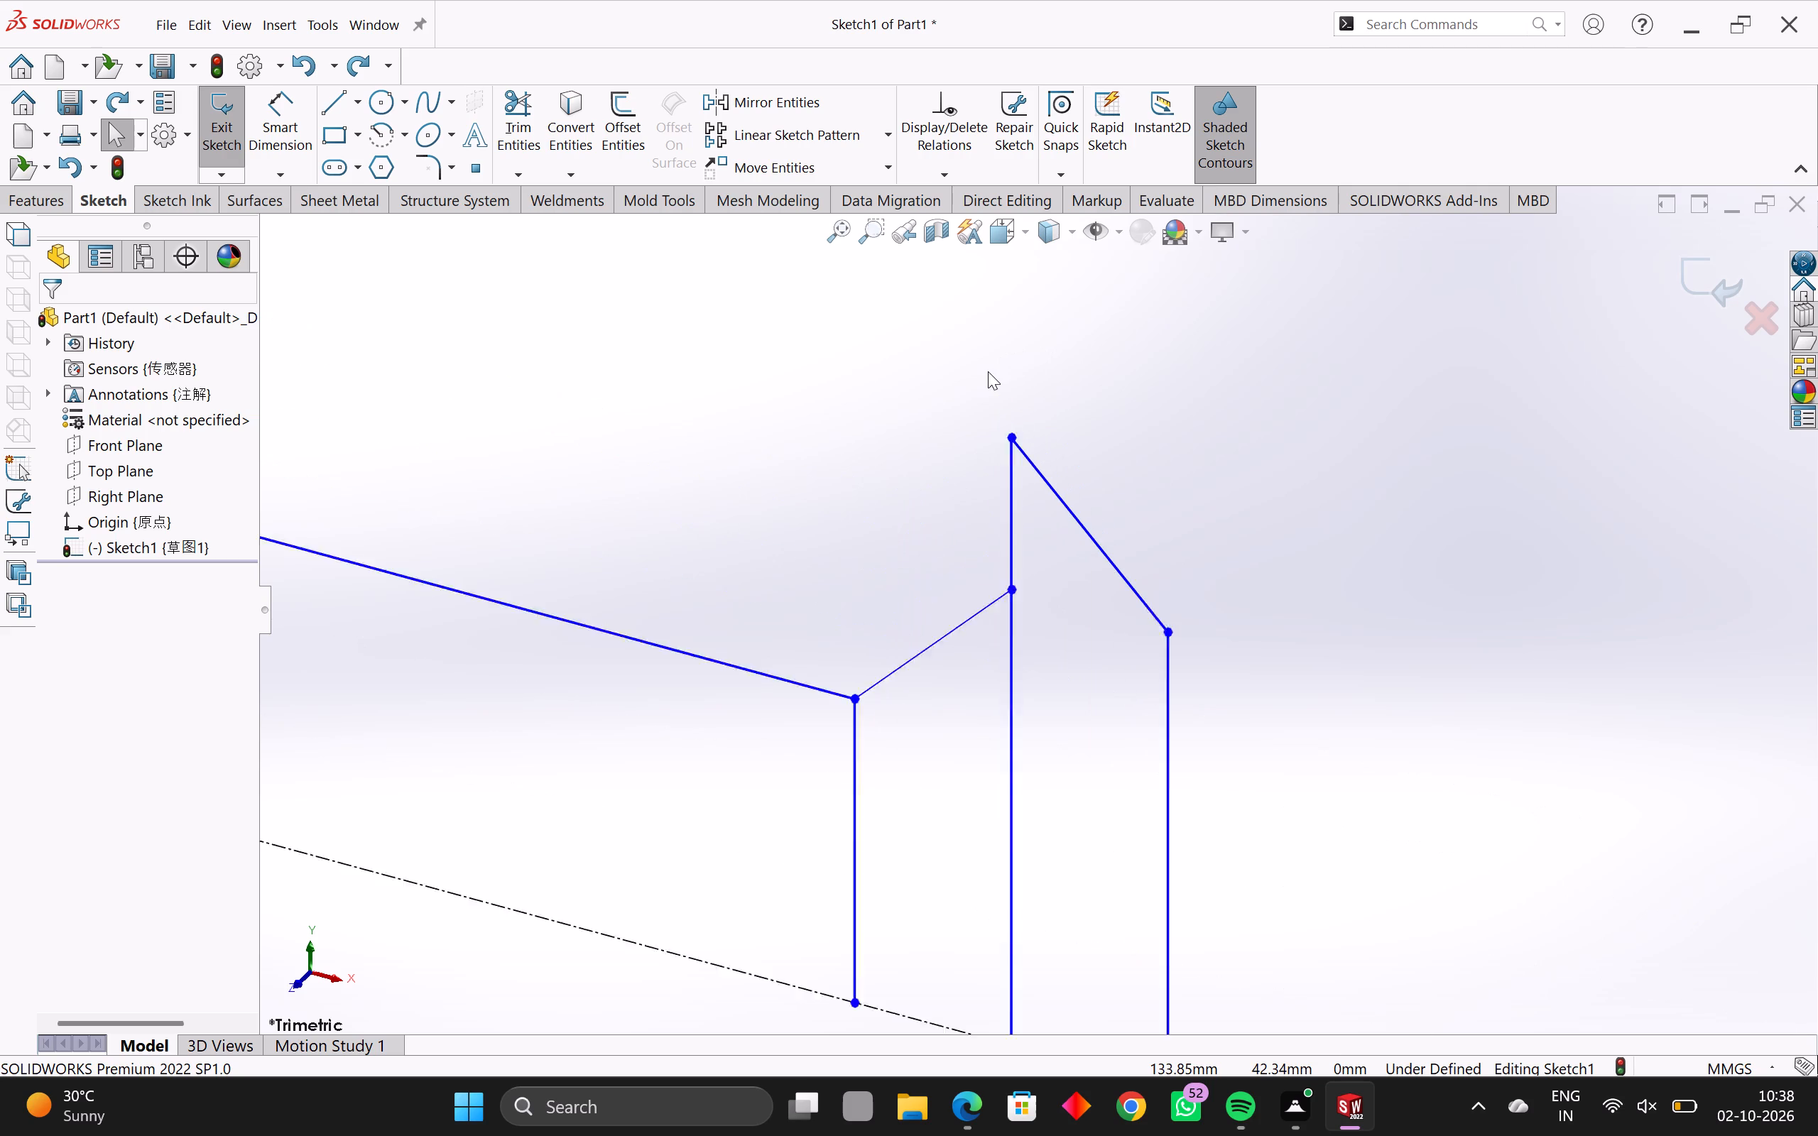
scroll(988, 371, up, 1)
scroll(970, 637, down, 3)
scroll(958, 667, up, 6)
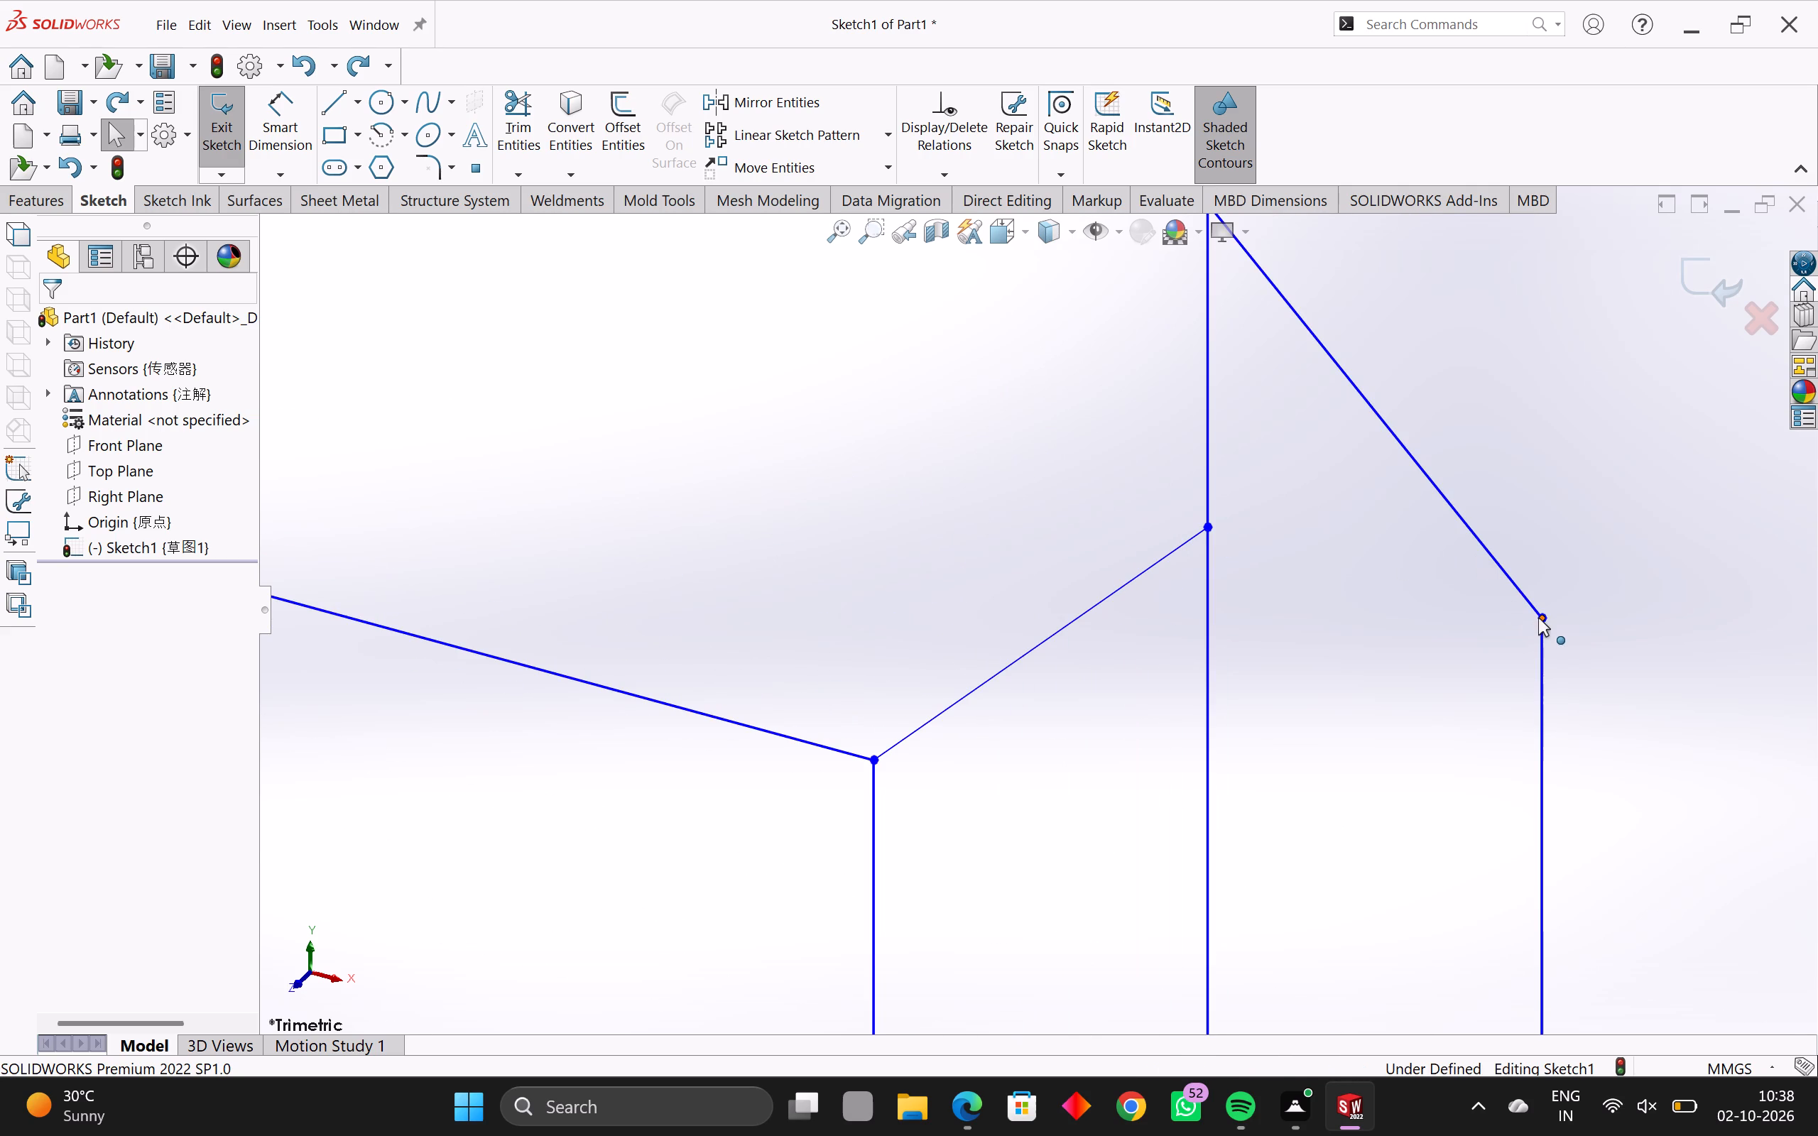
scroll(1542, 642, down, 5)
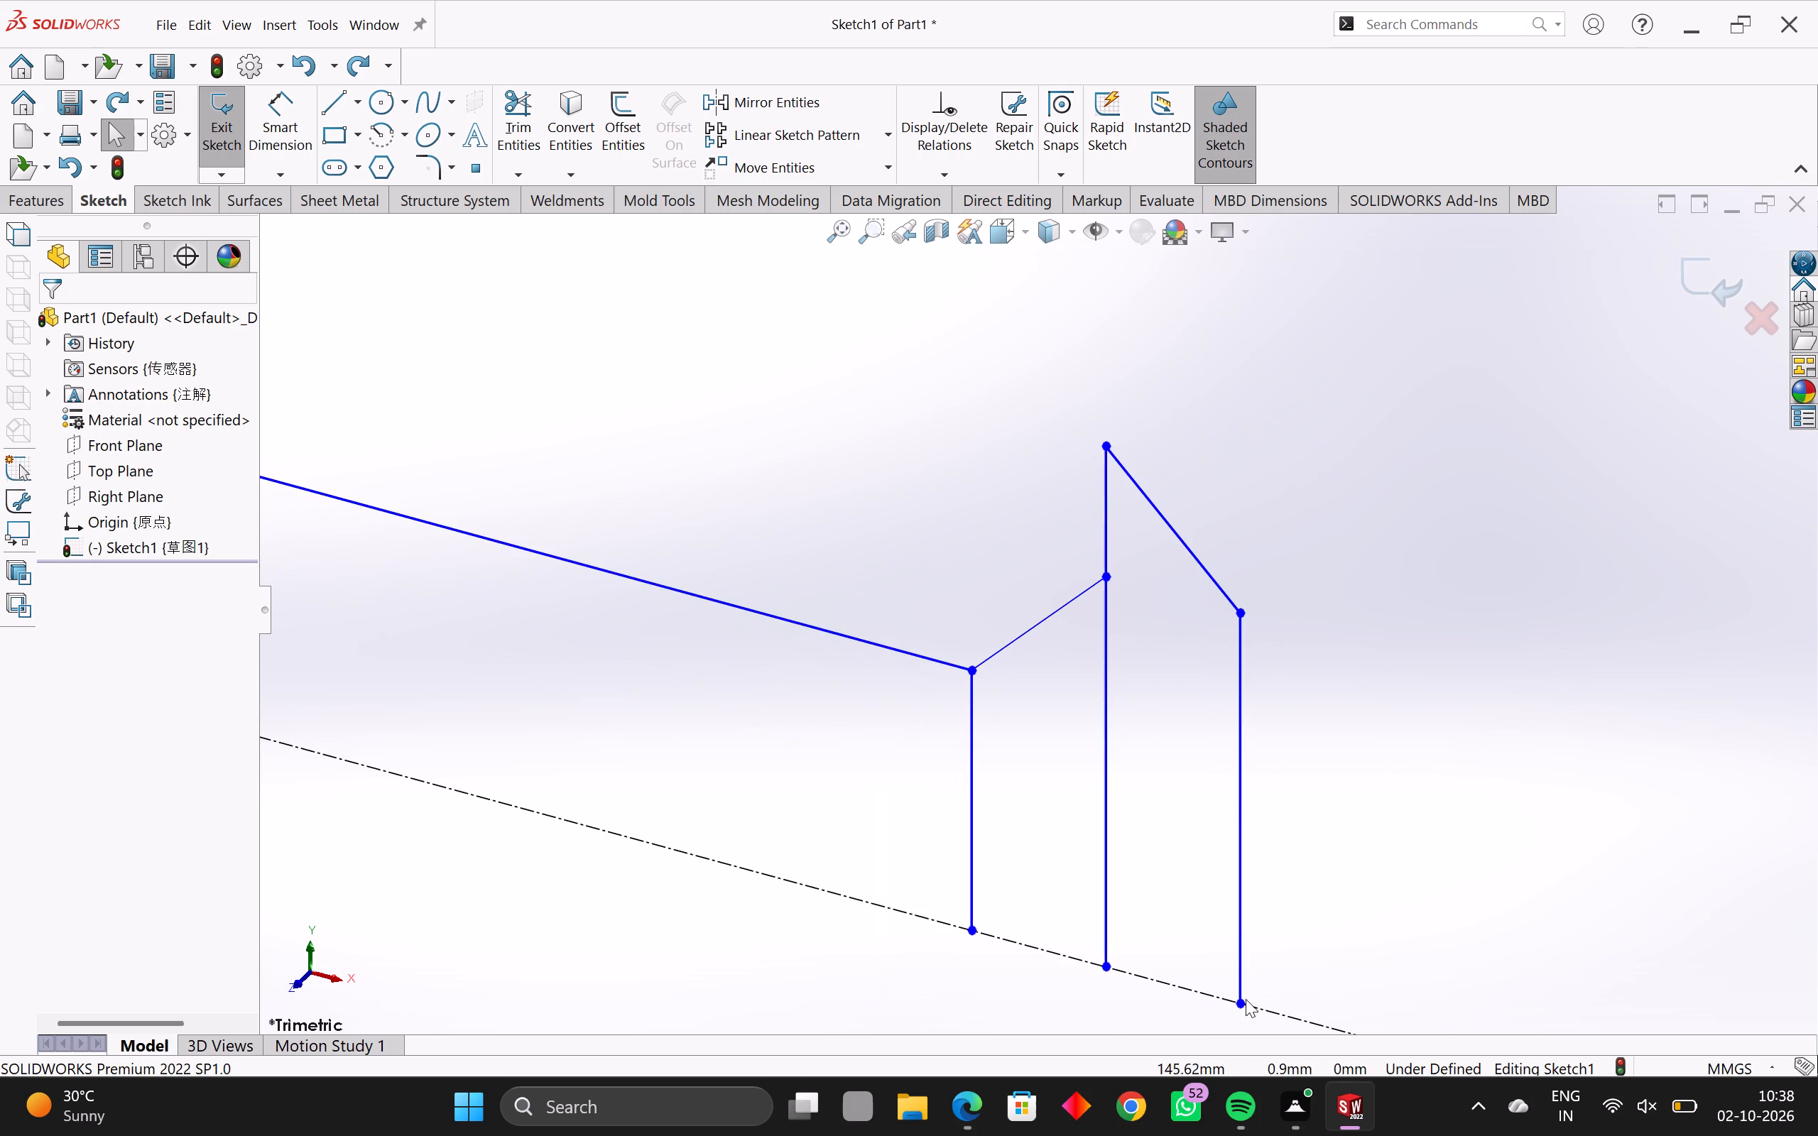
scroll(1236, 1016, up, 3)
scroll(1208, 911, up, 2)
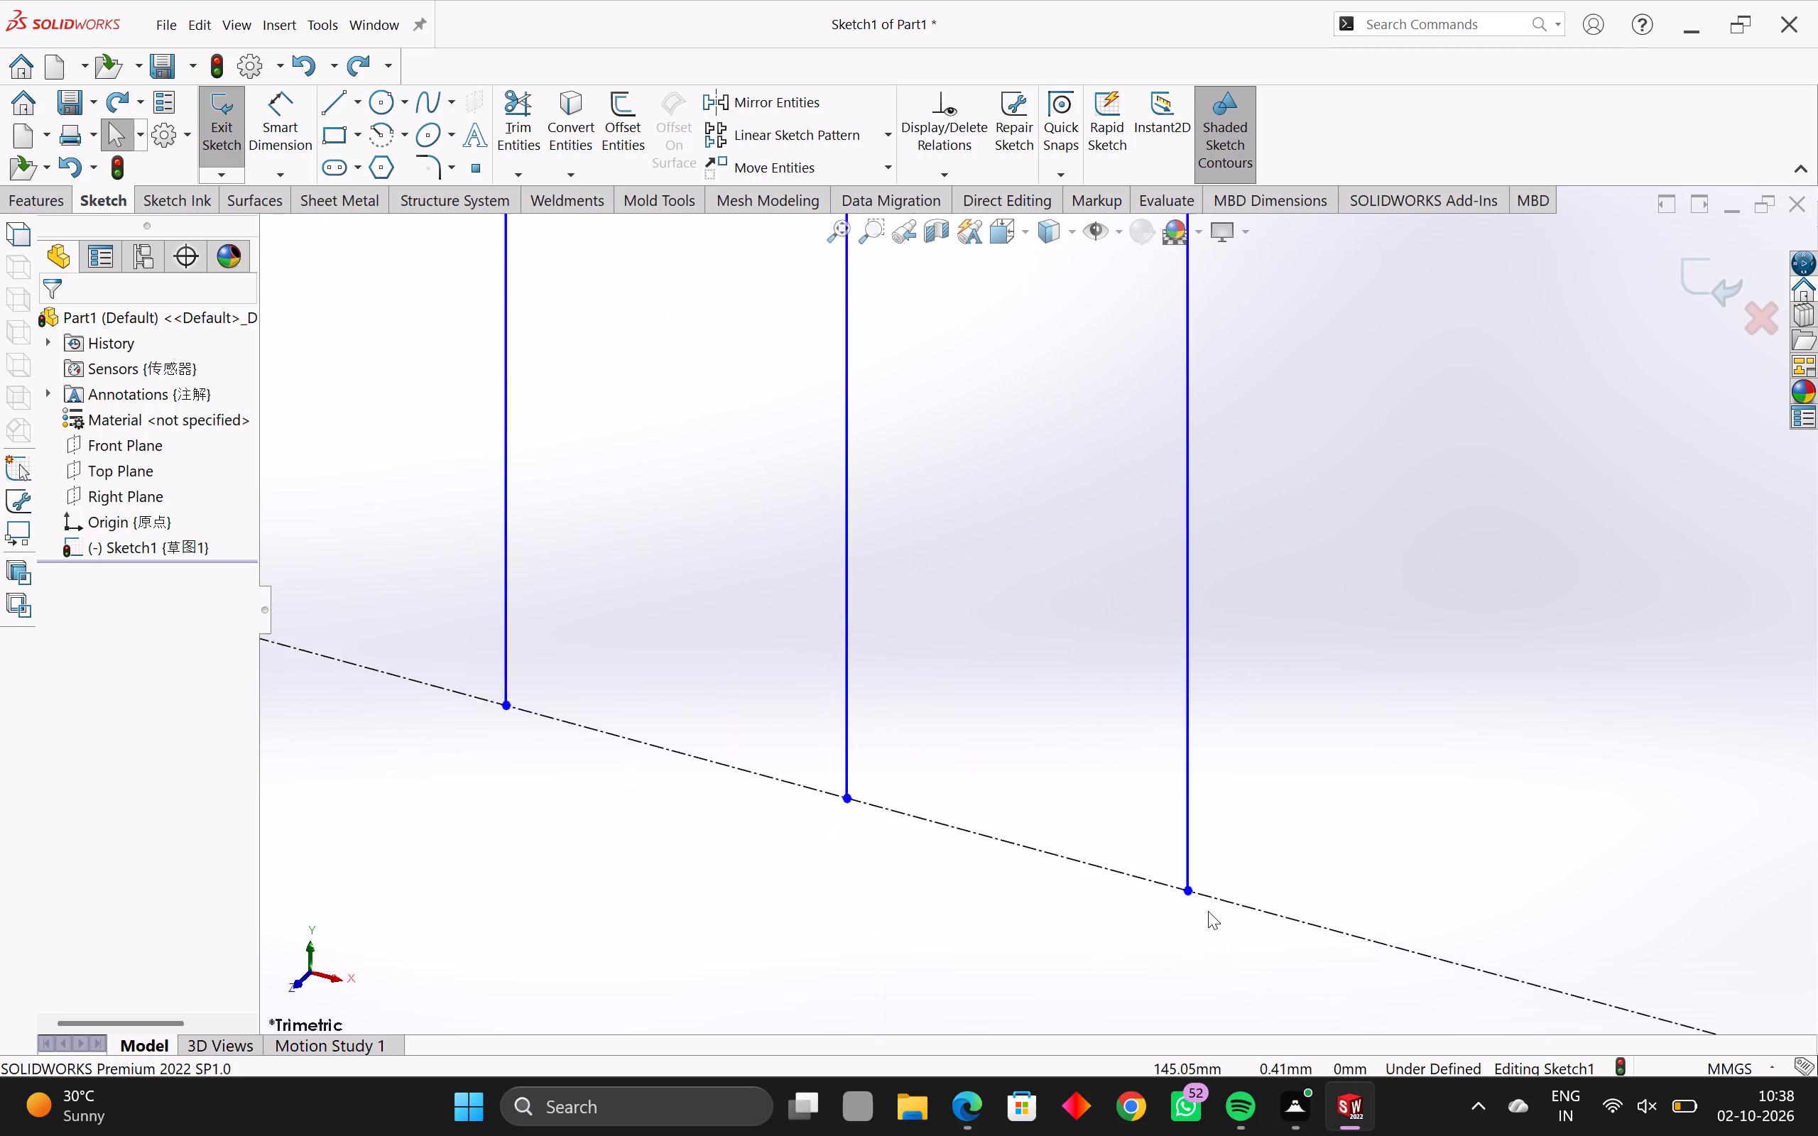
scroll(1208, 911, up, 1)
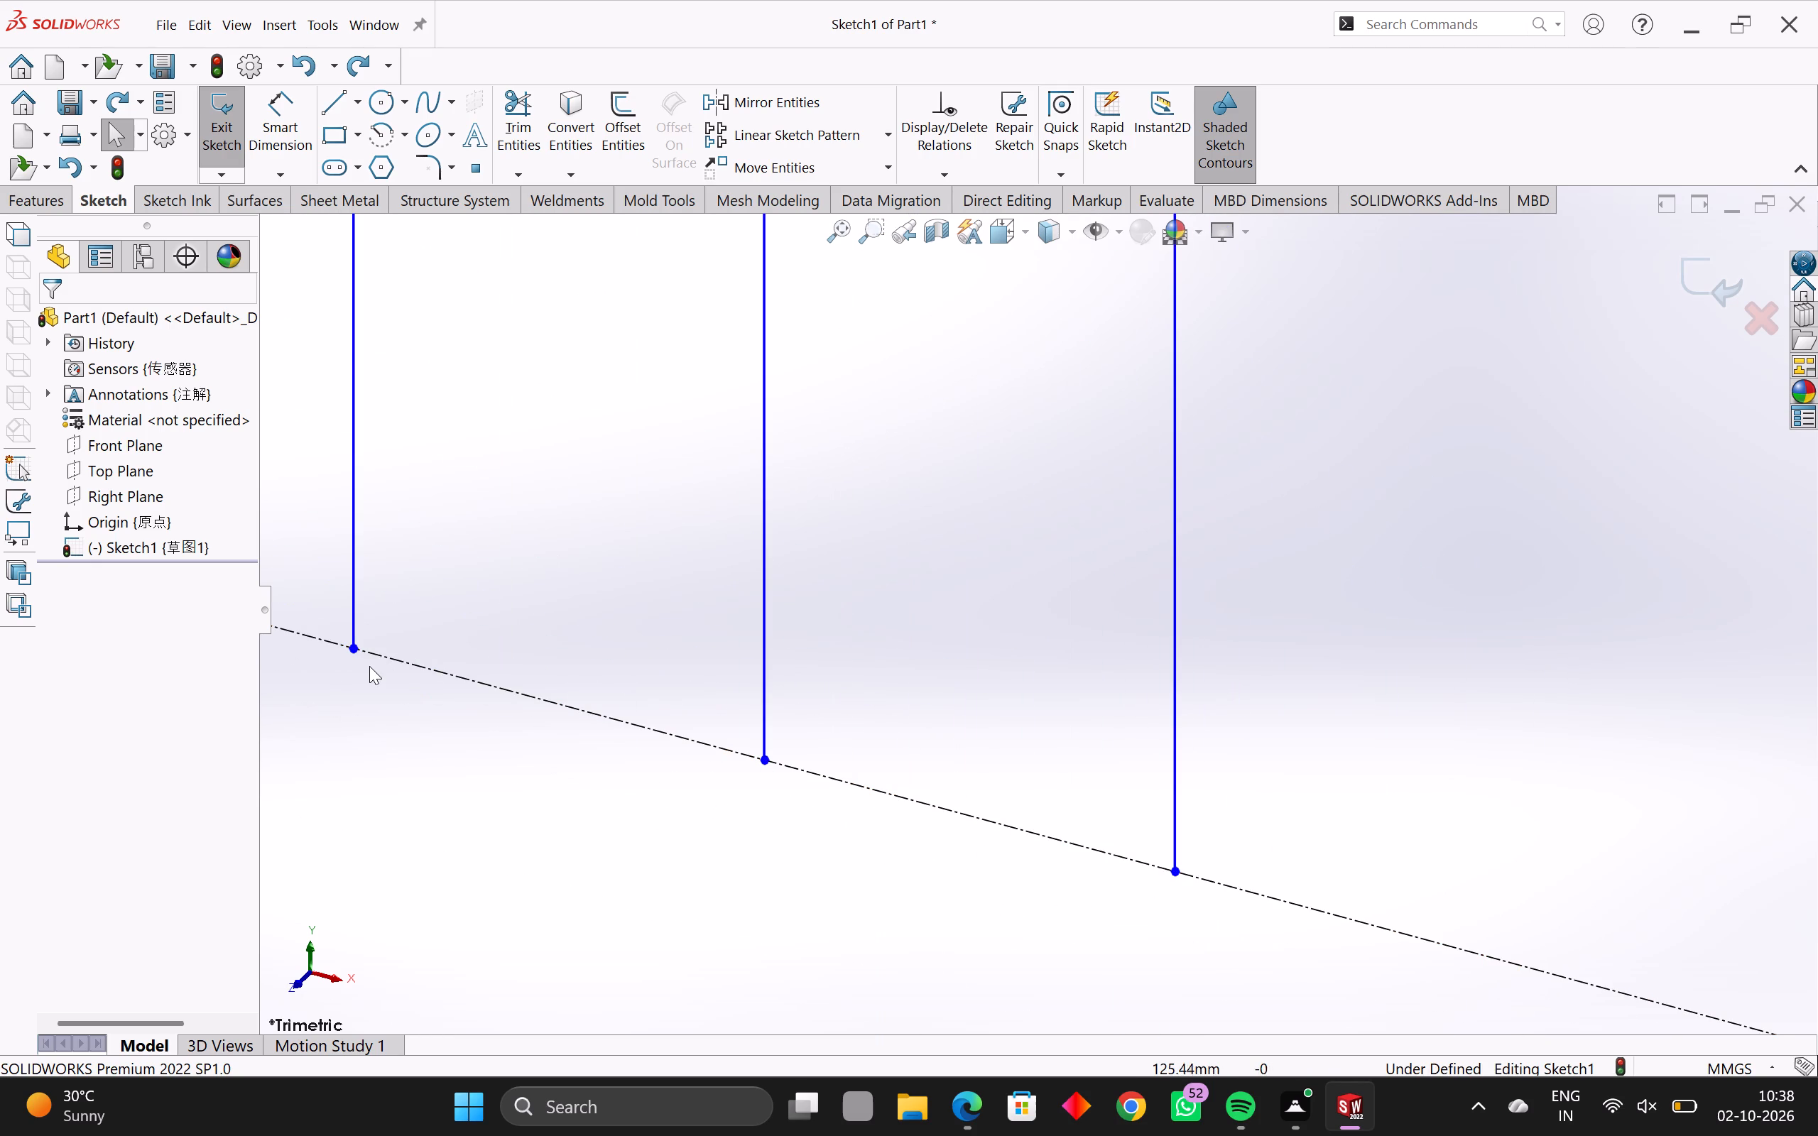
Examine the whole profile, then the small stepped end where its vertical lines meet the centreline near the origin.
scroll(369, 645, down, 5)
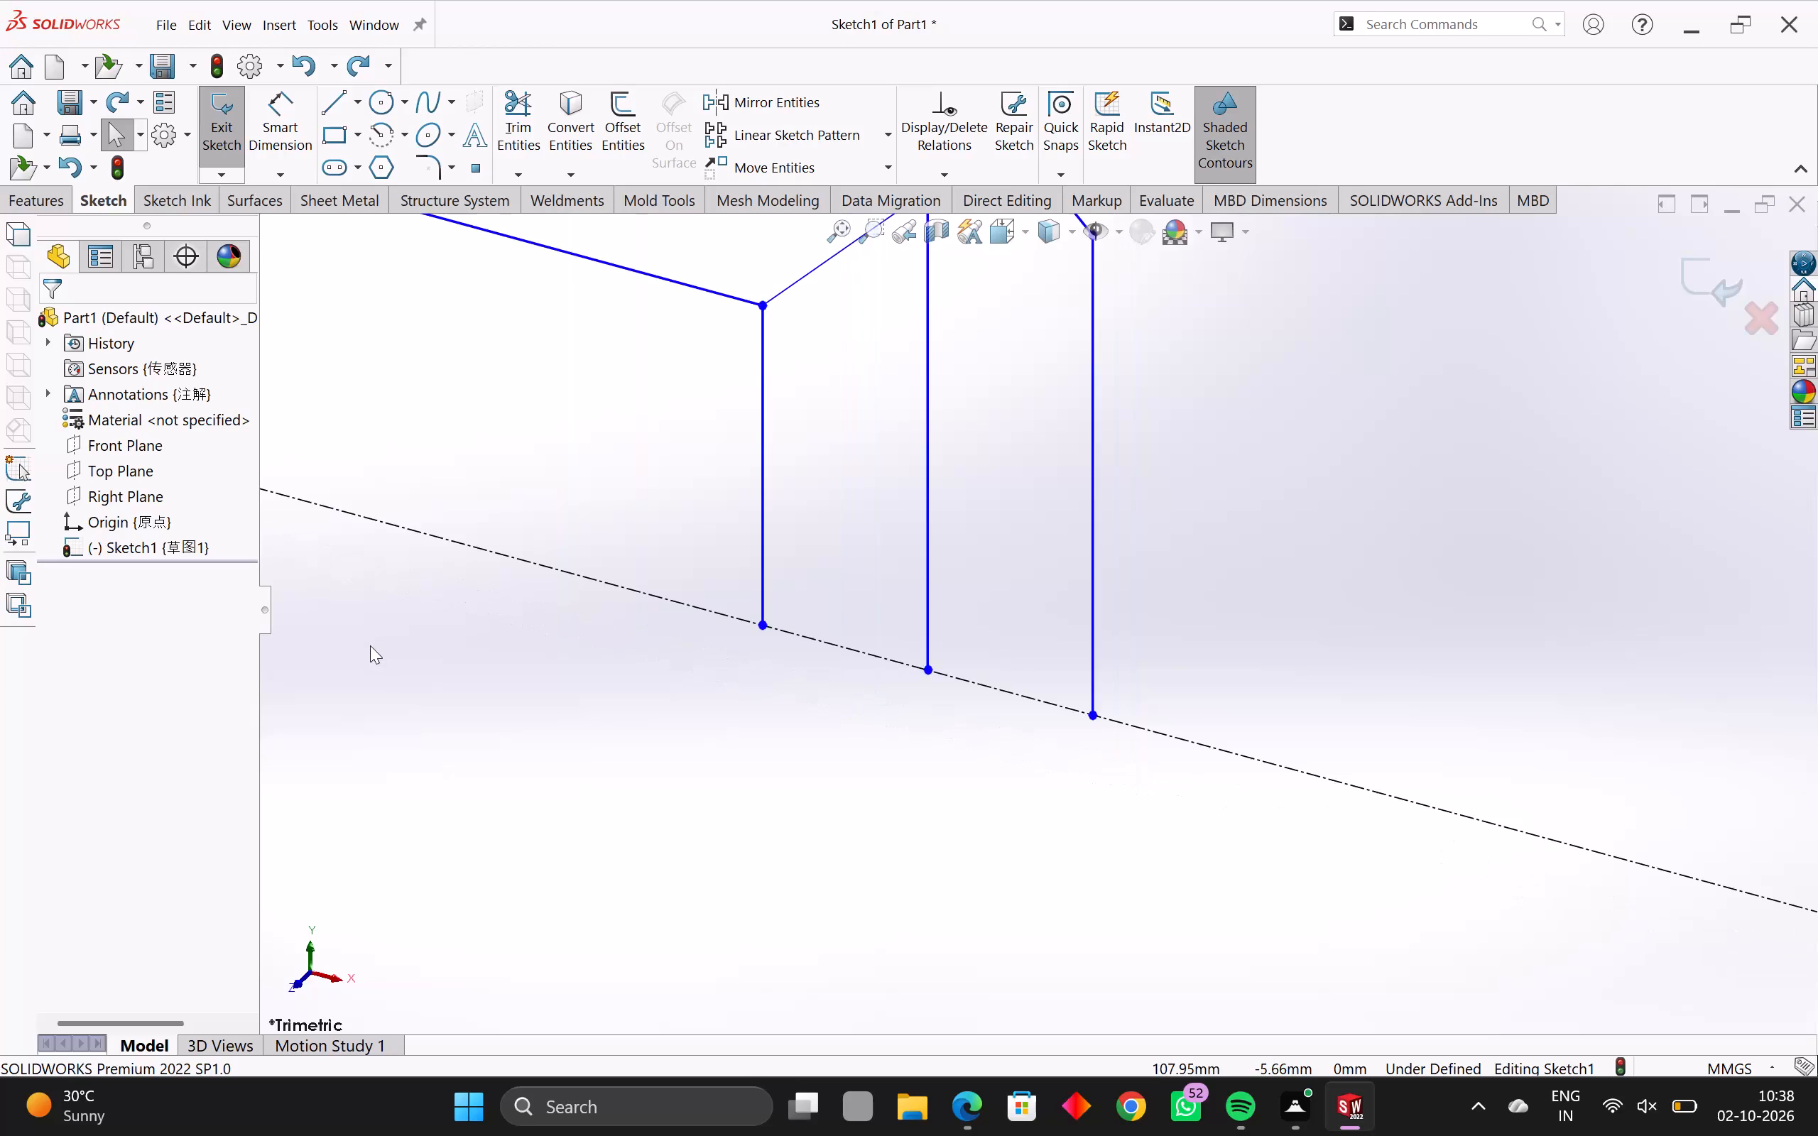
scroll(368, 622, down, 5)
scroll(489, 471, down, 4)
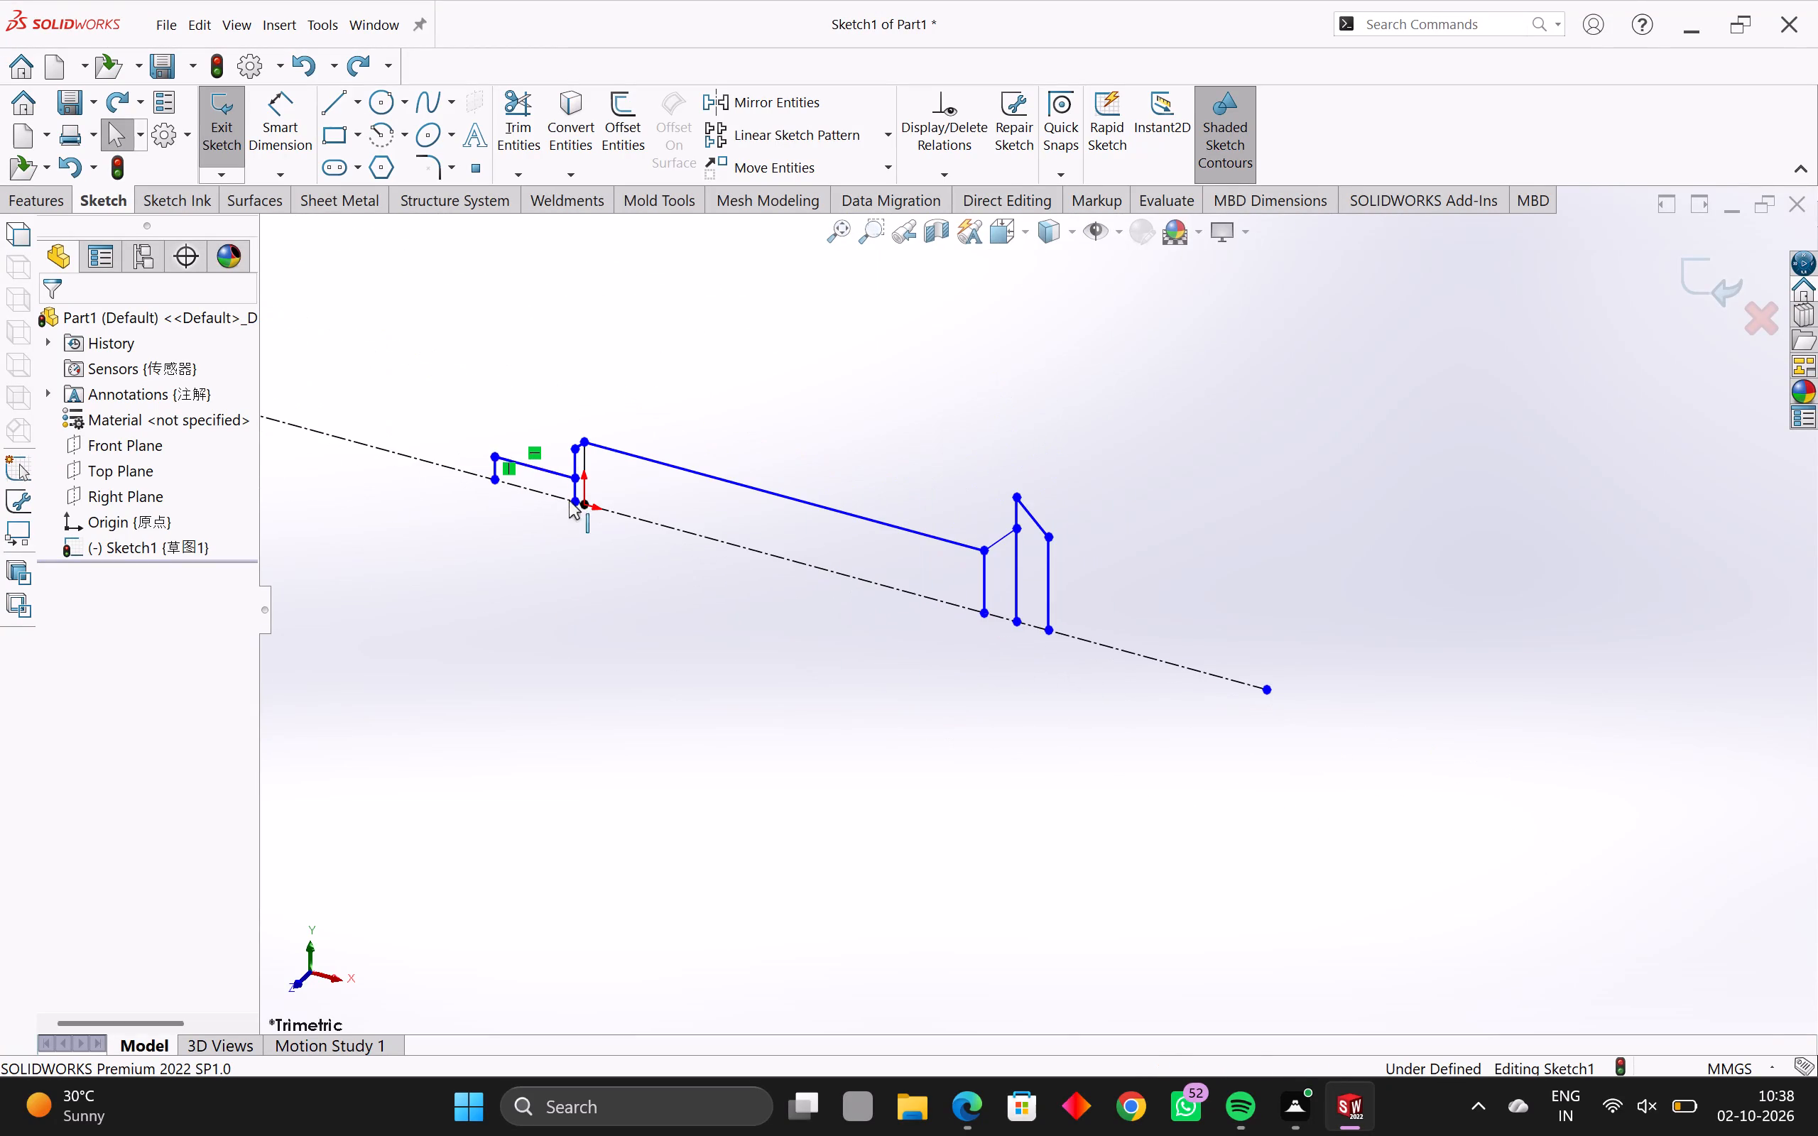
scroll(575, 509, up, 4)
scroll(768, 497, up, 4)
scroll(697, 550, up, 4)
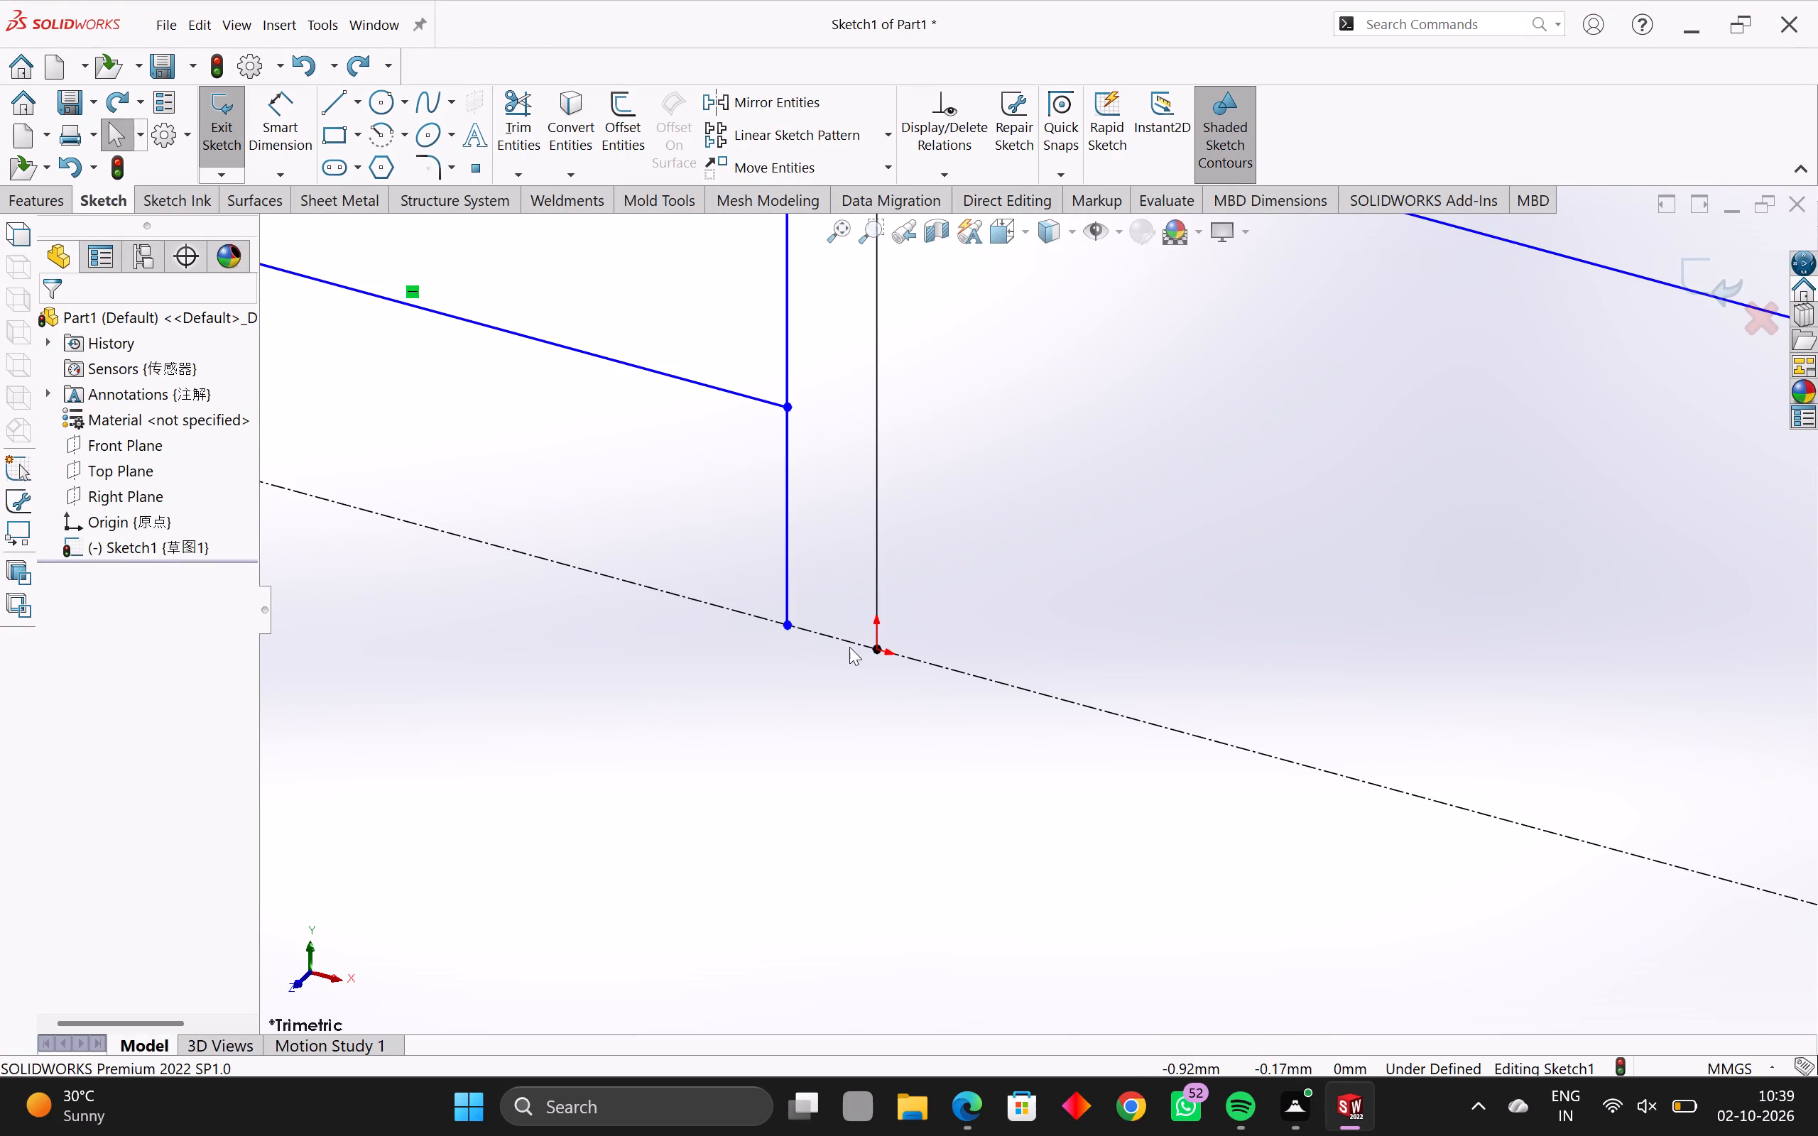
scroll(849, 647, up, 4)
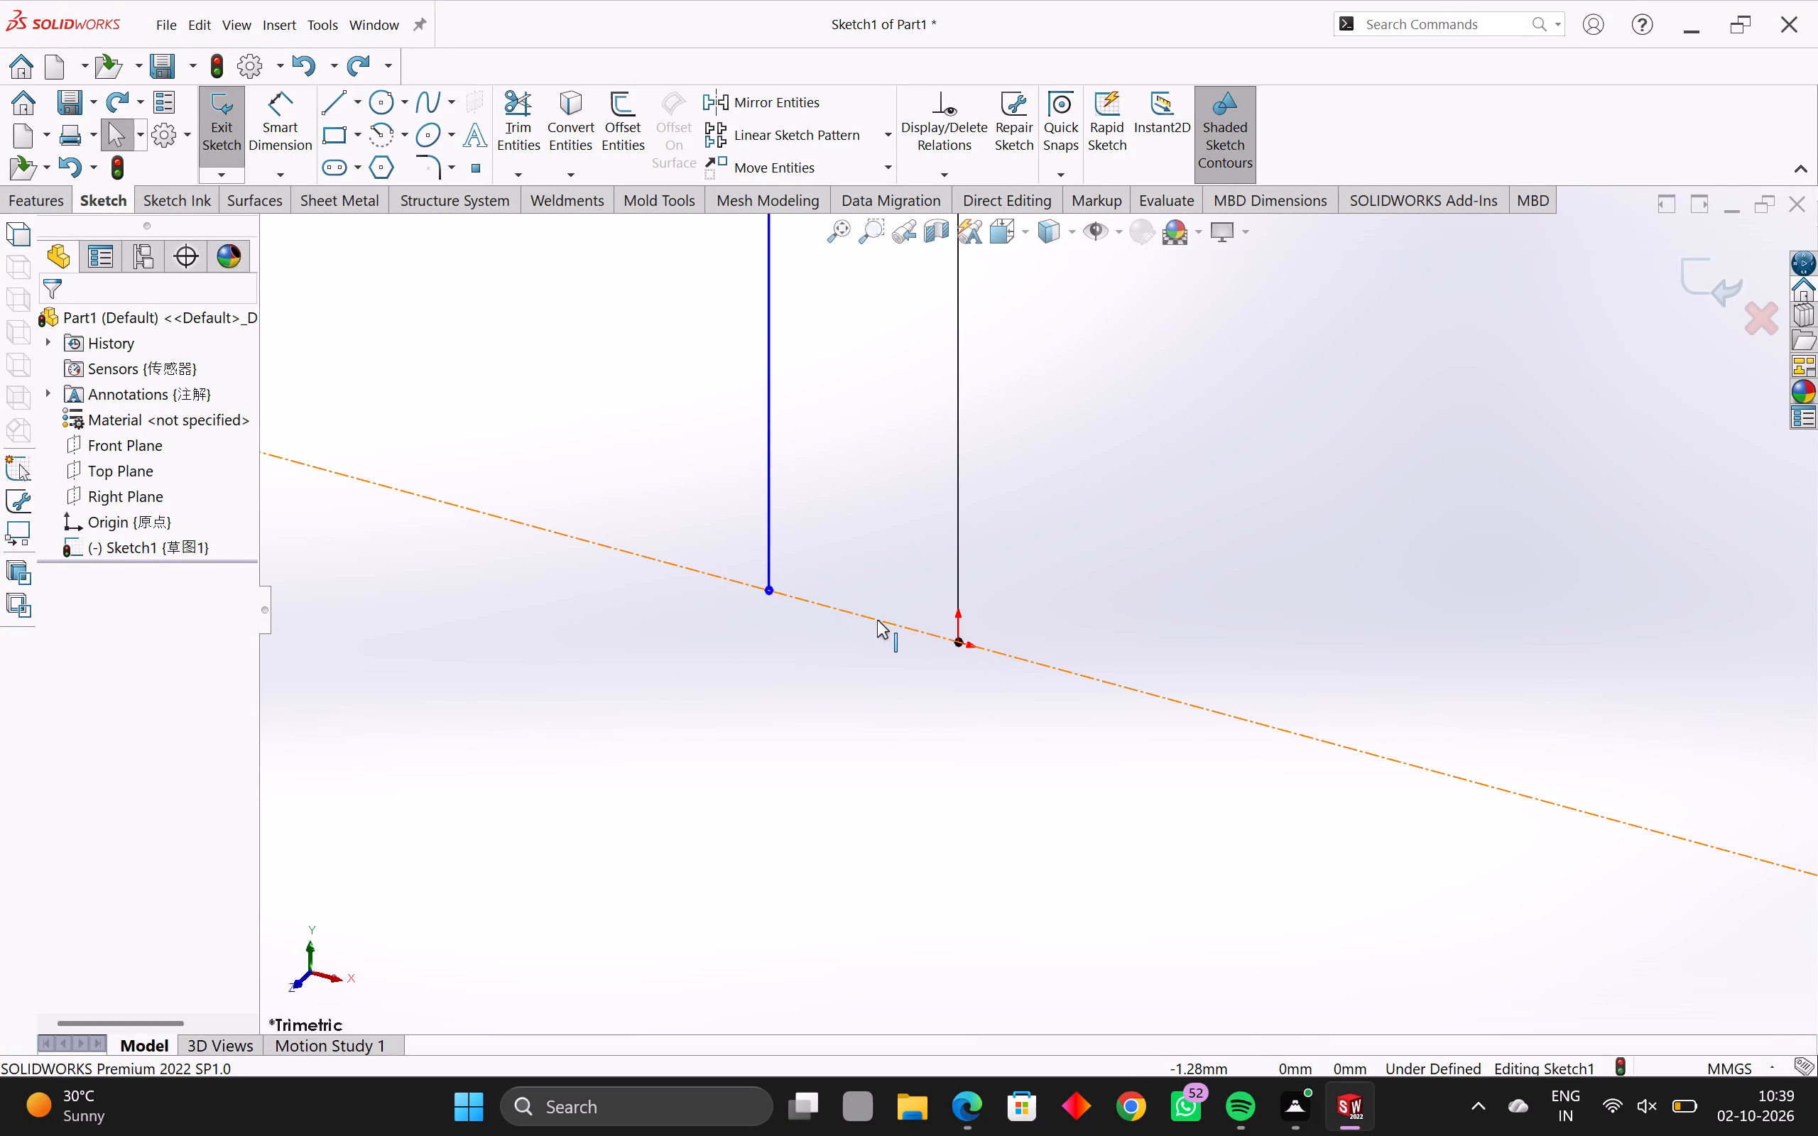
scroll(881, 618, down, 10)
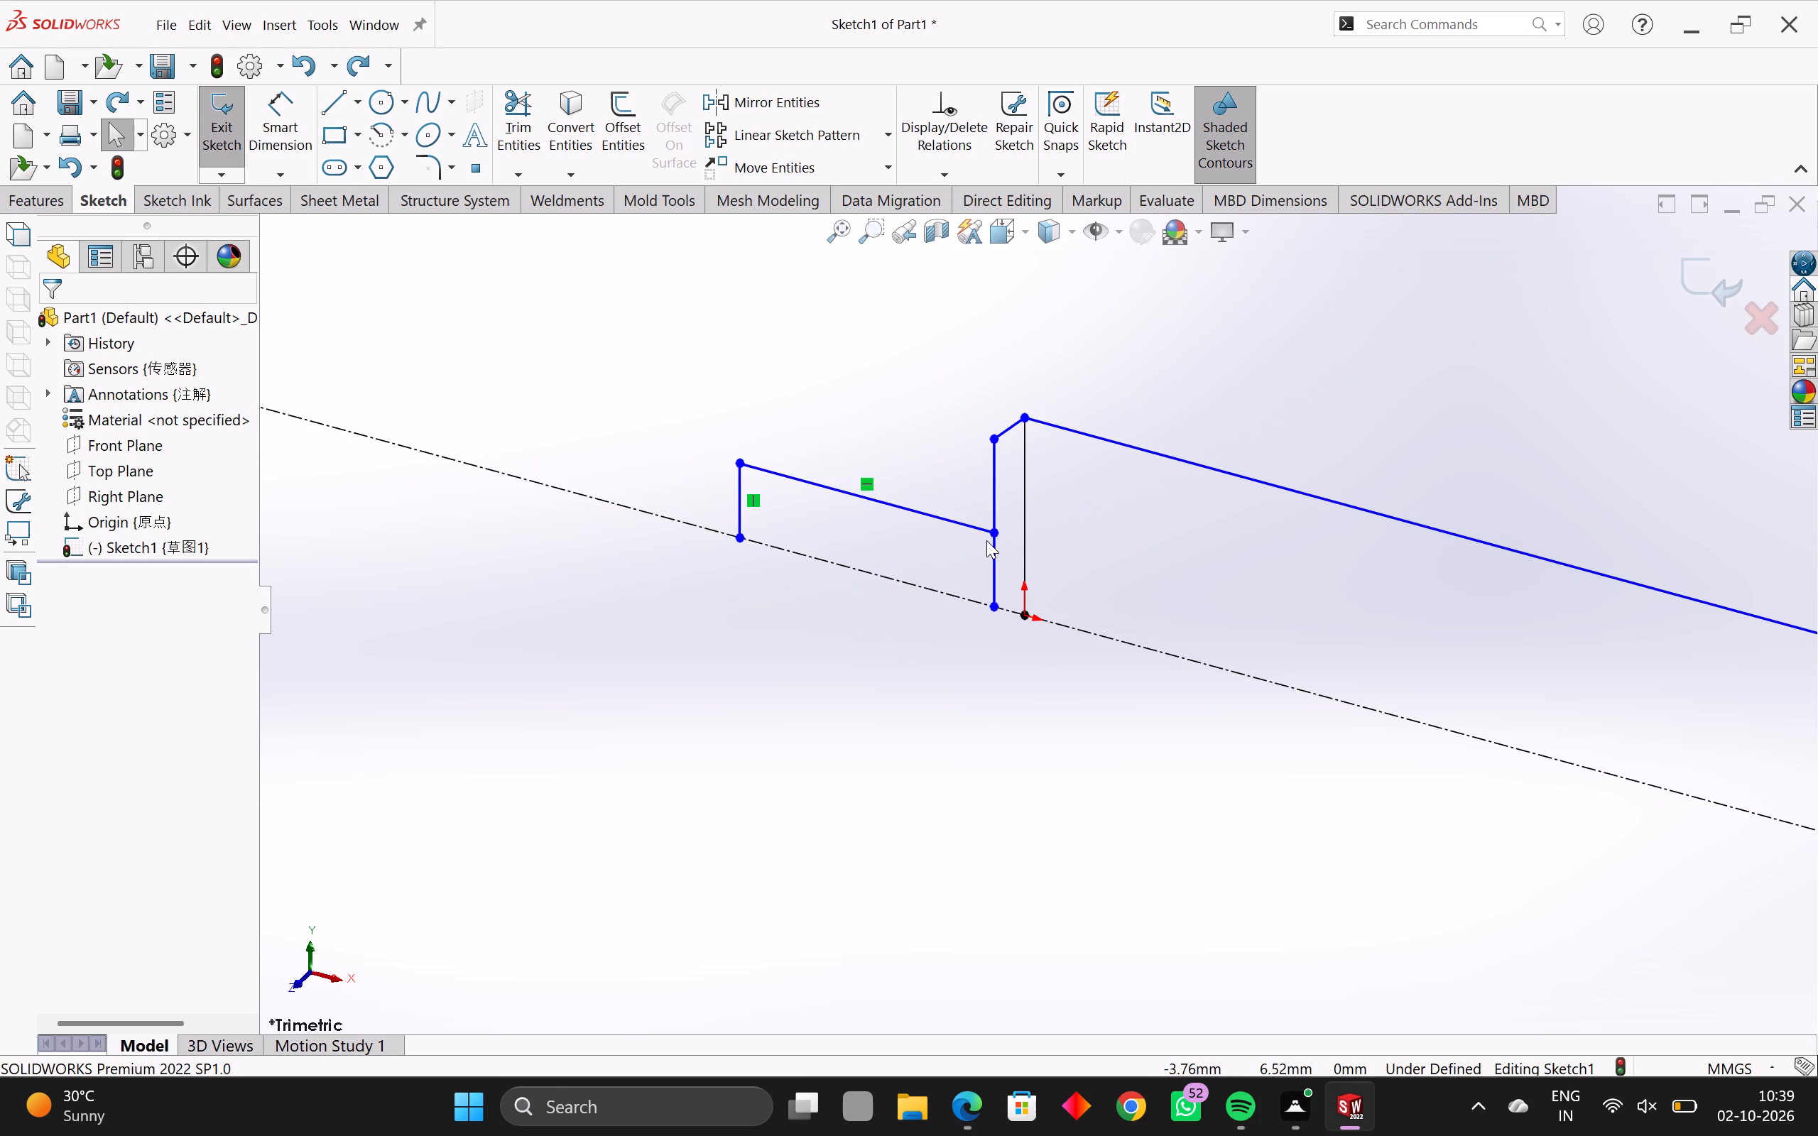
scroll(996, 526, up, 4)
scroll(998, 518, down, 5)
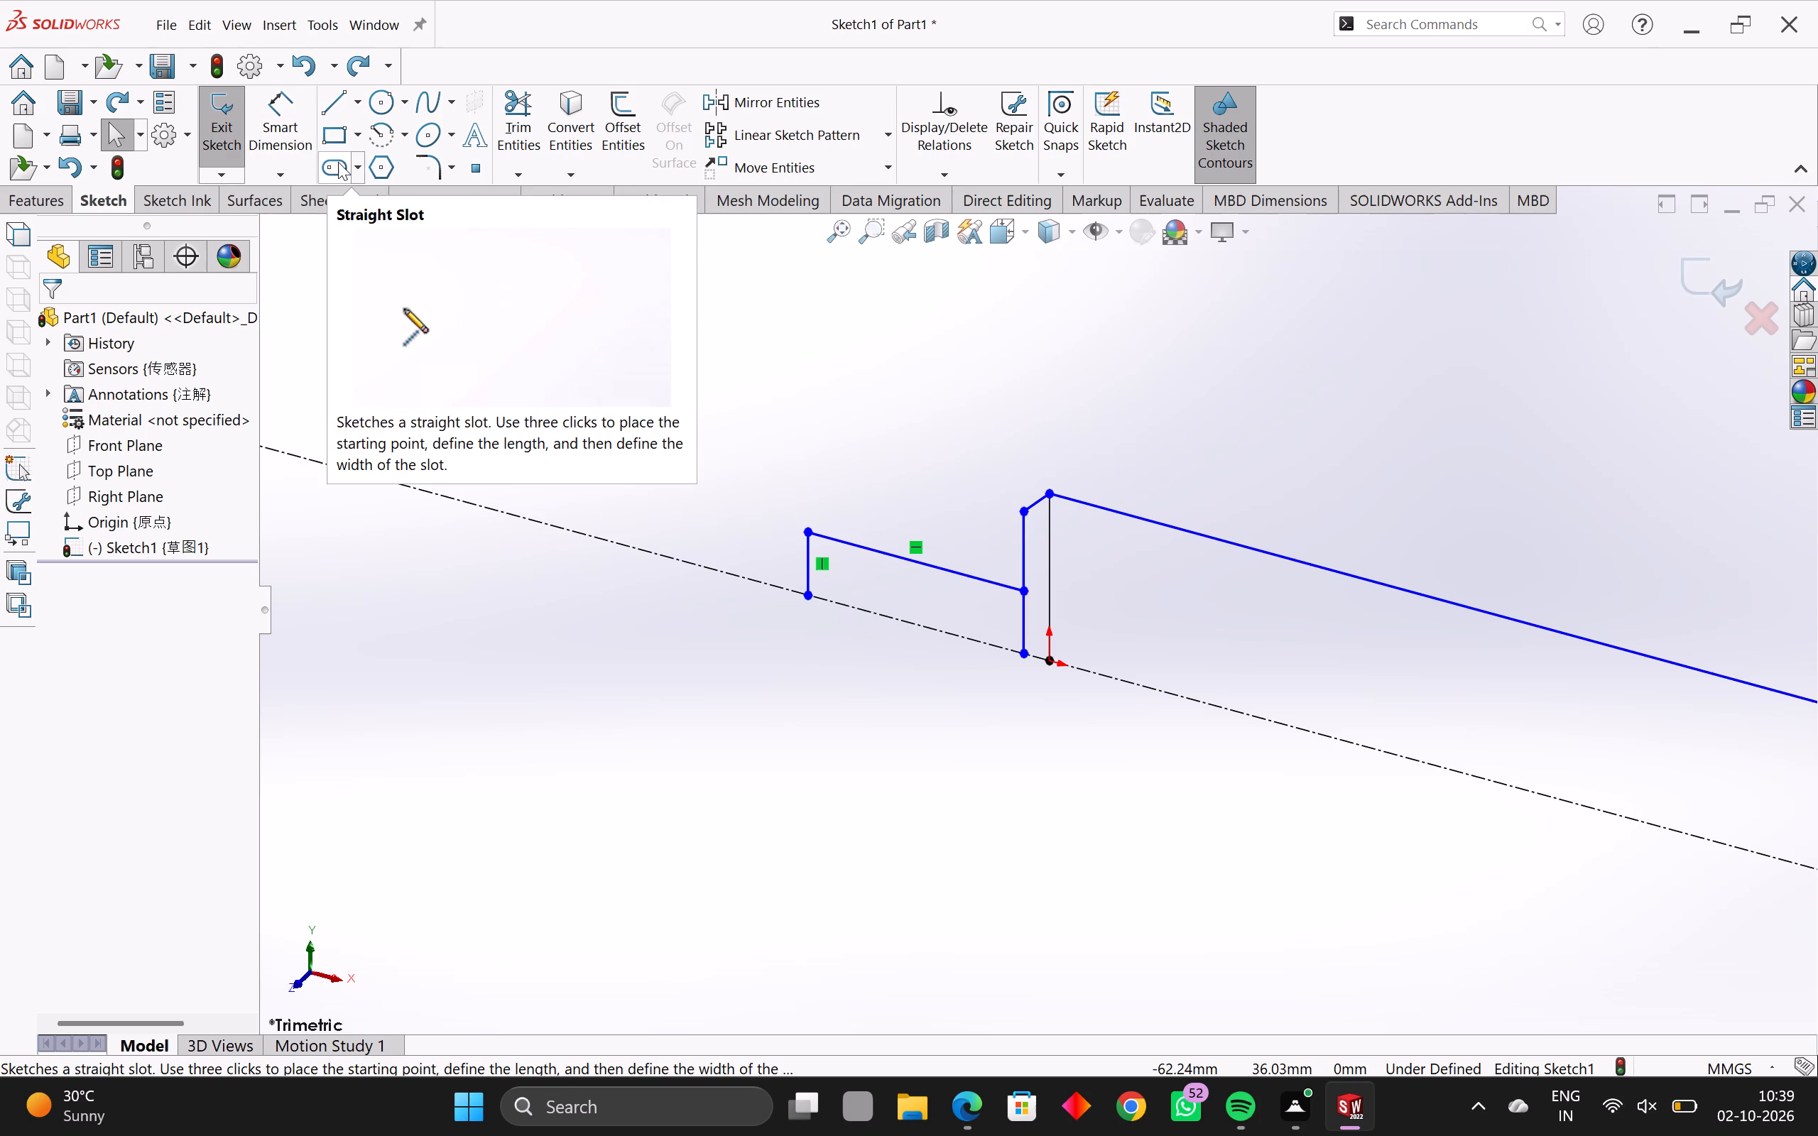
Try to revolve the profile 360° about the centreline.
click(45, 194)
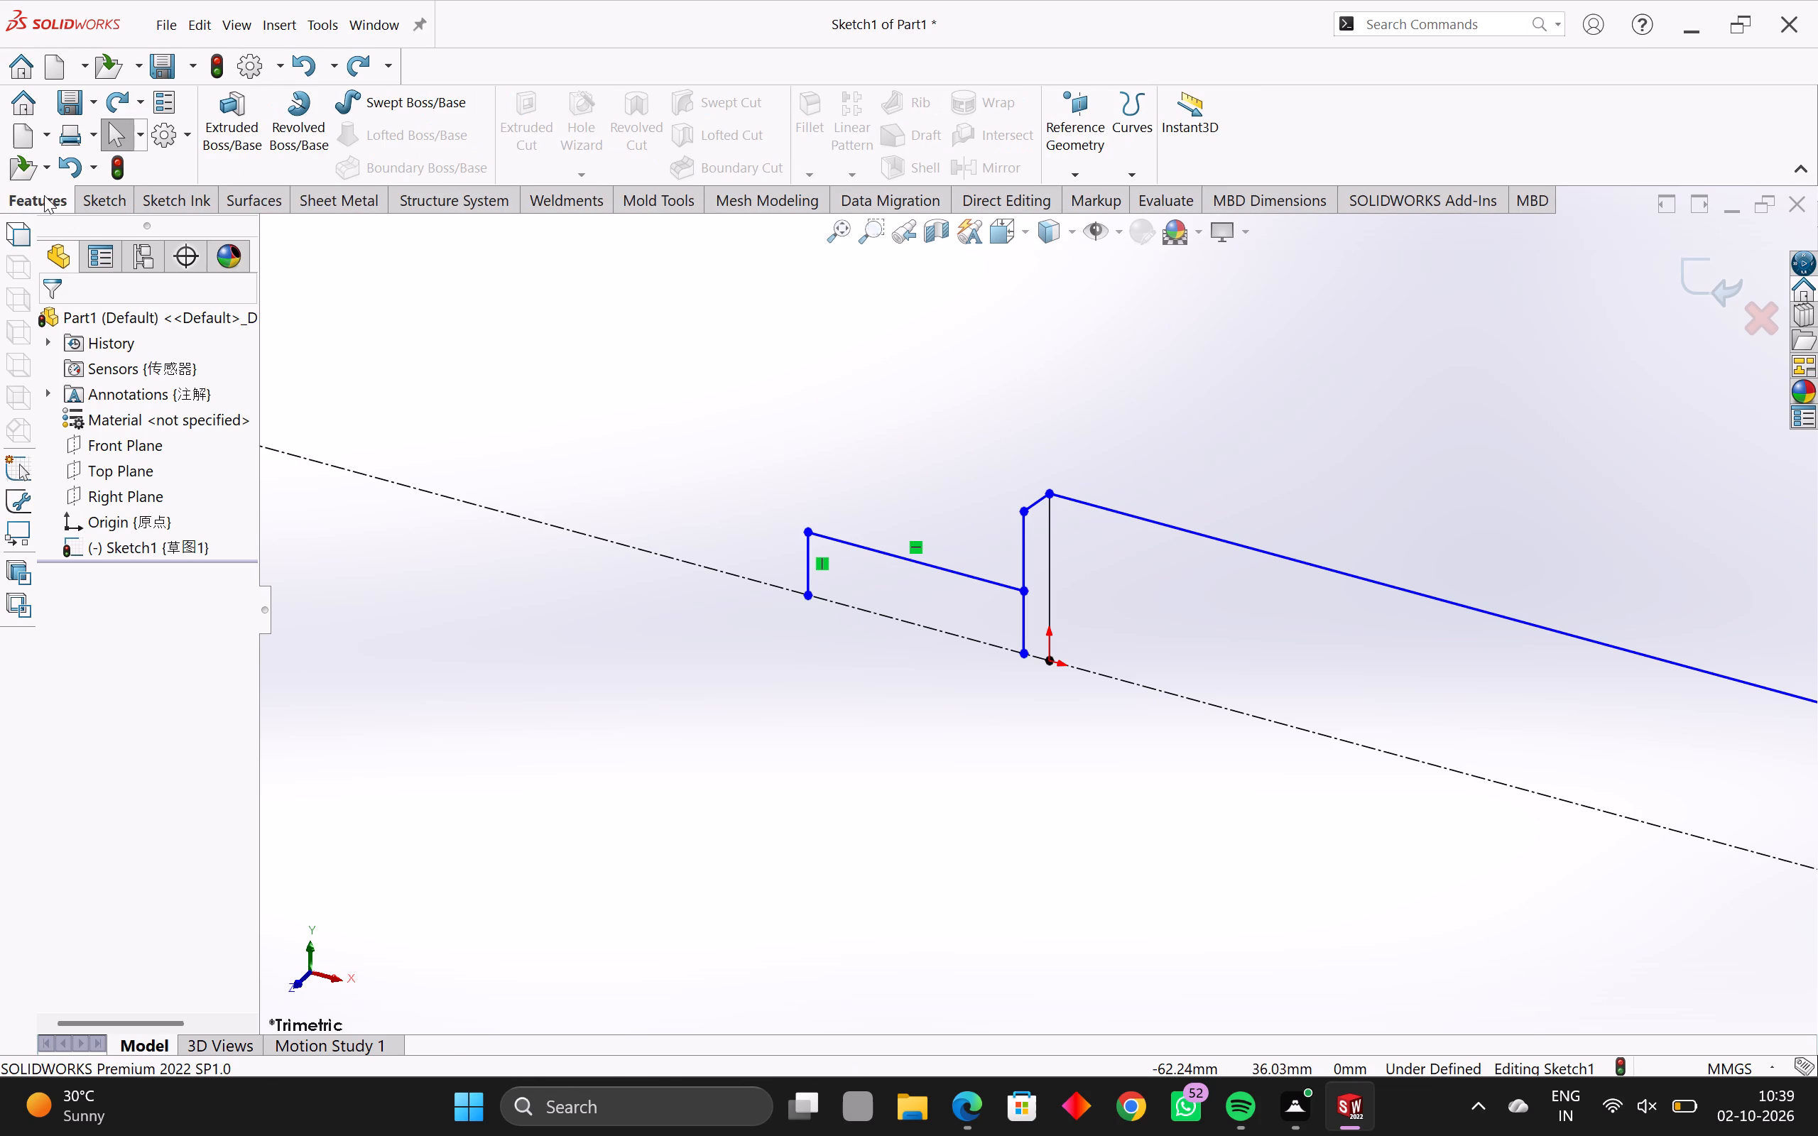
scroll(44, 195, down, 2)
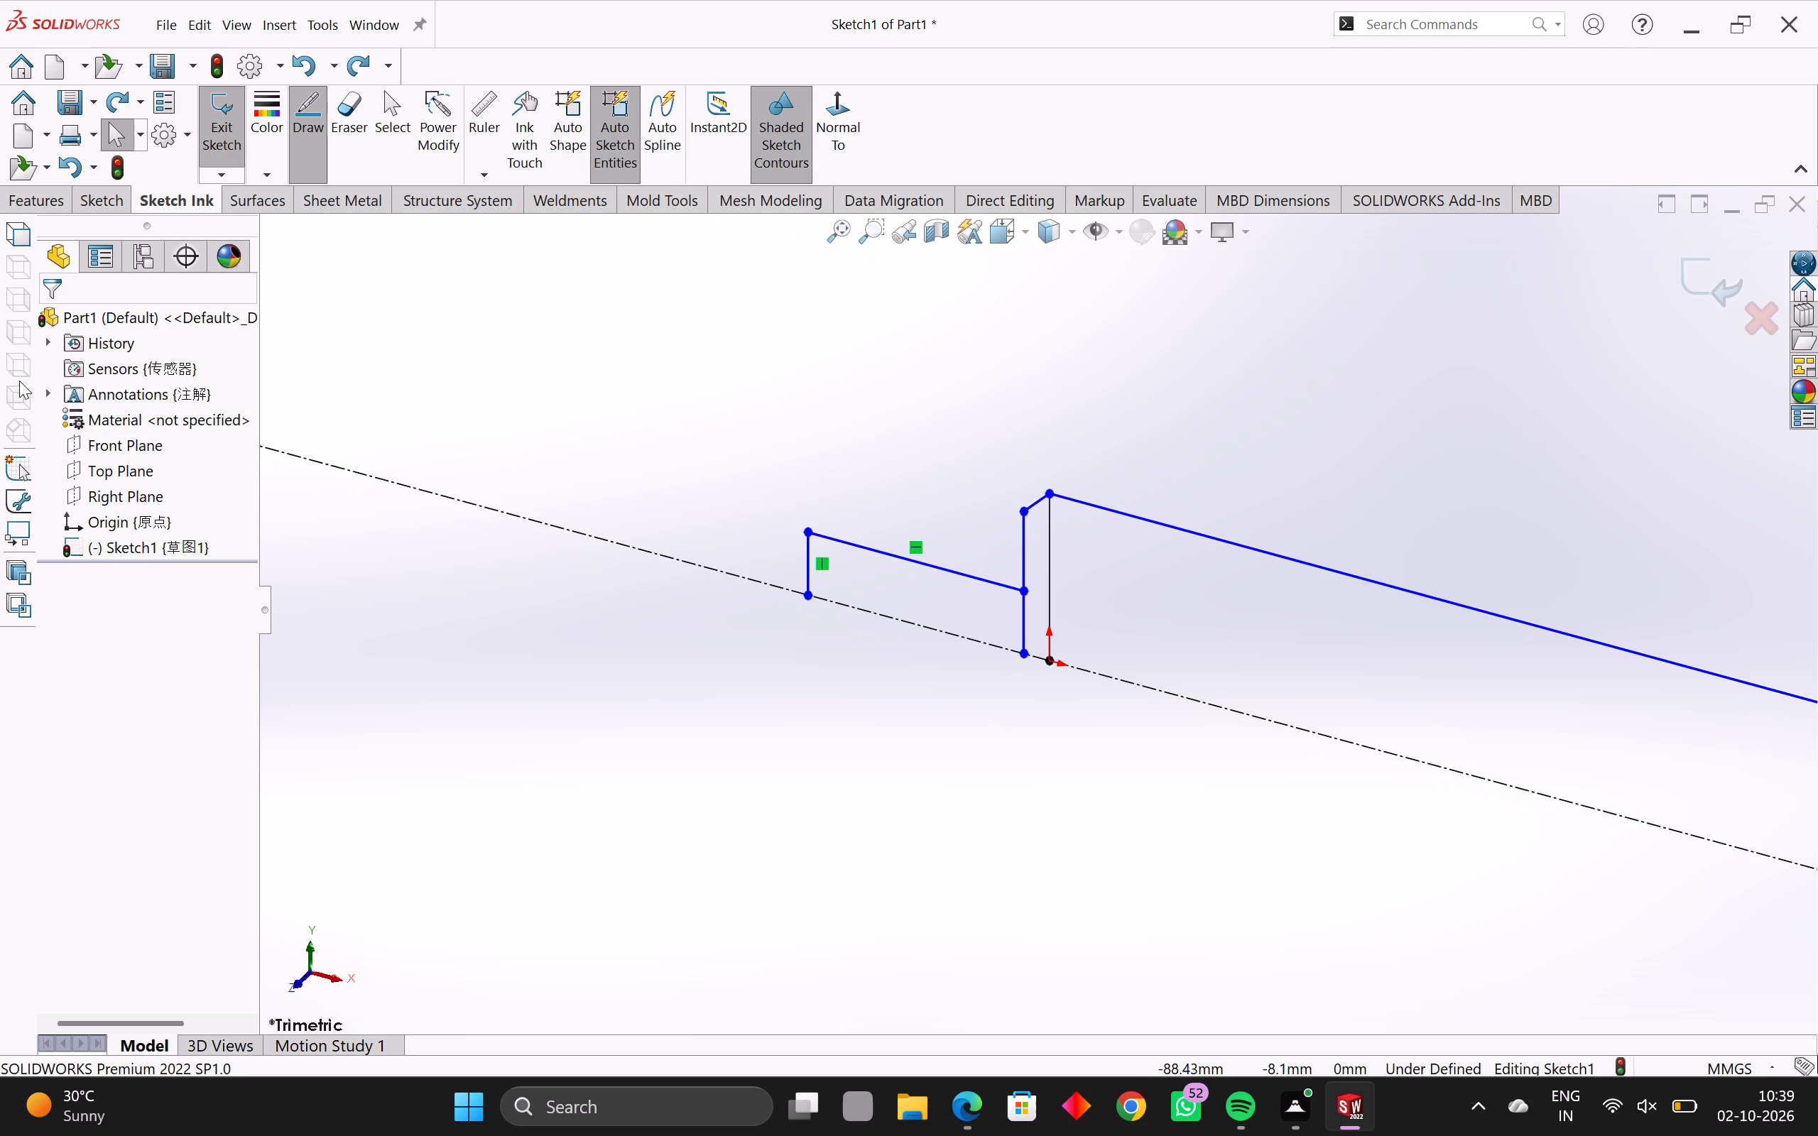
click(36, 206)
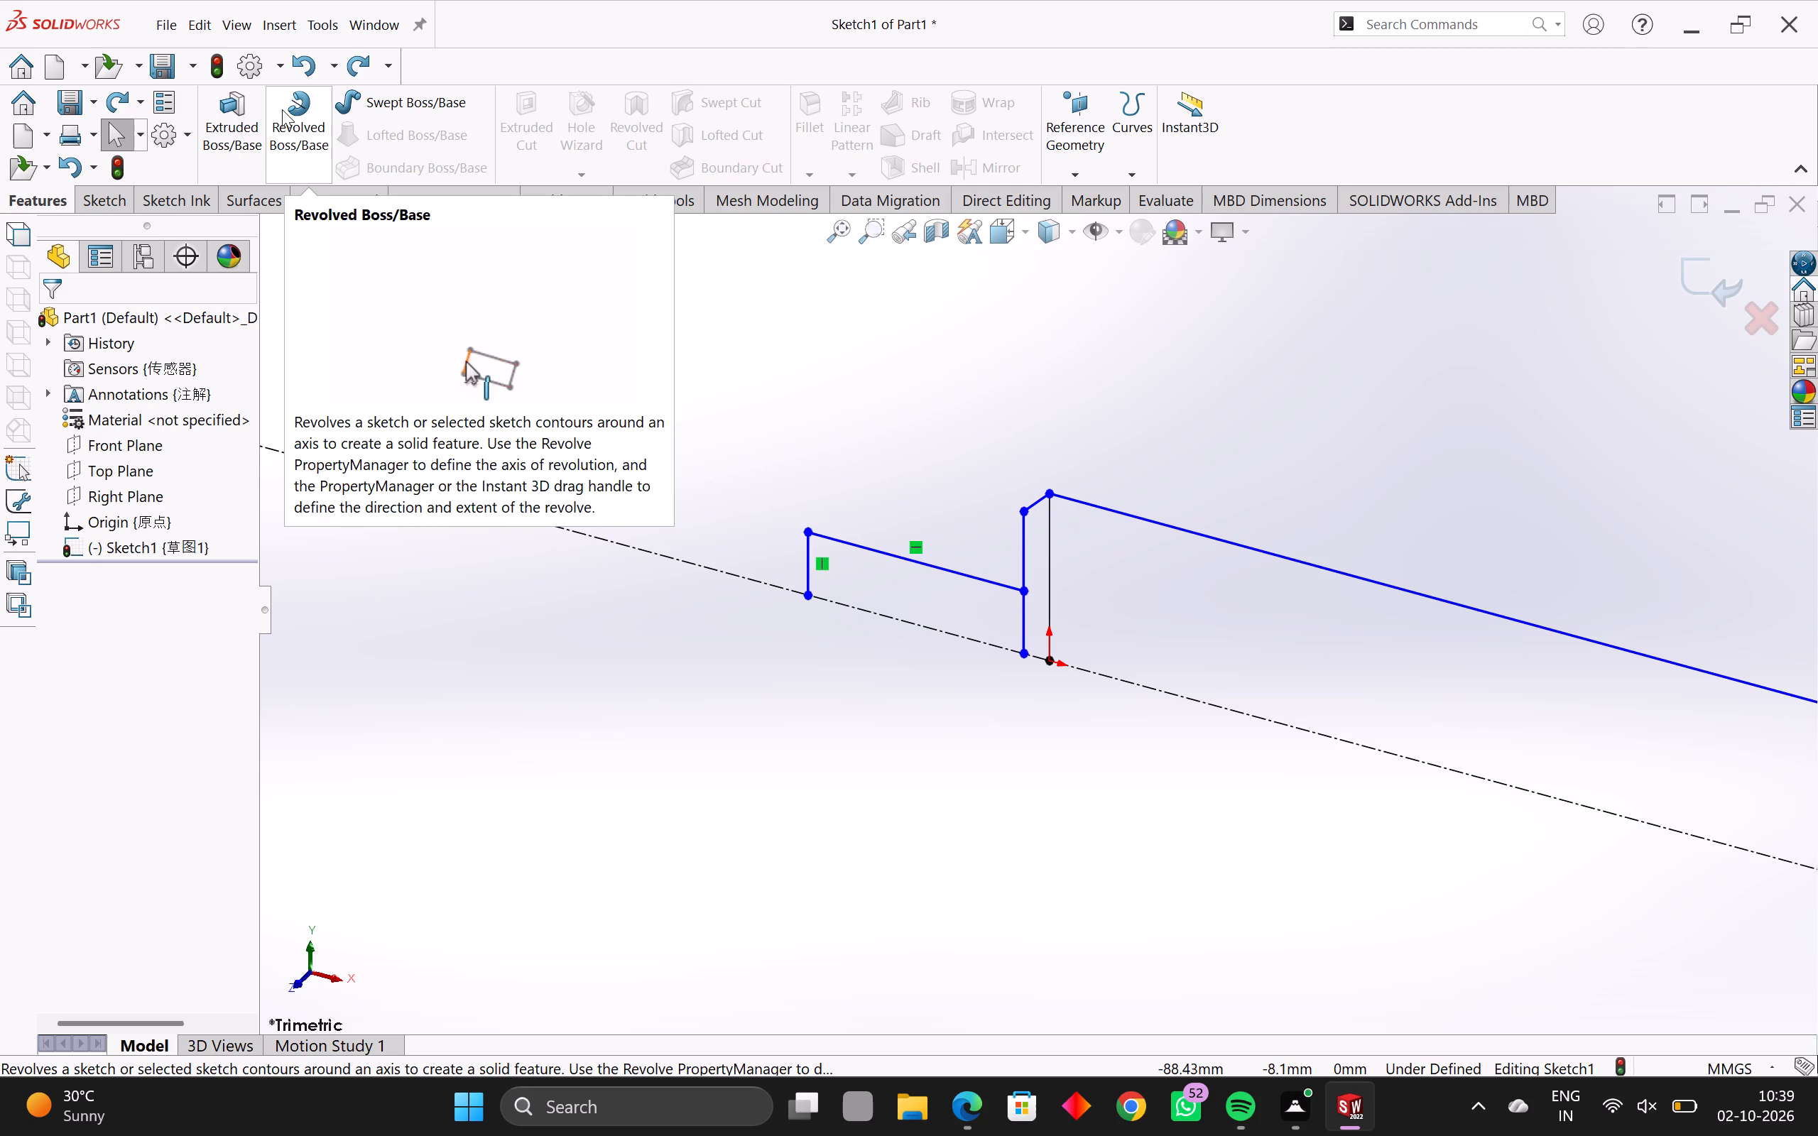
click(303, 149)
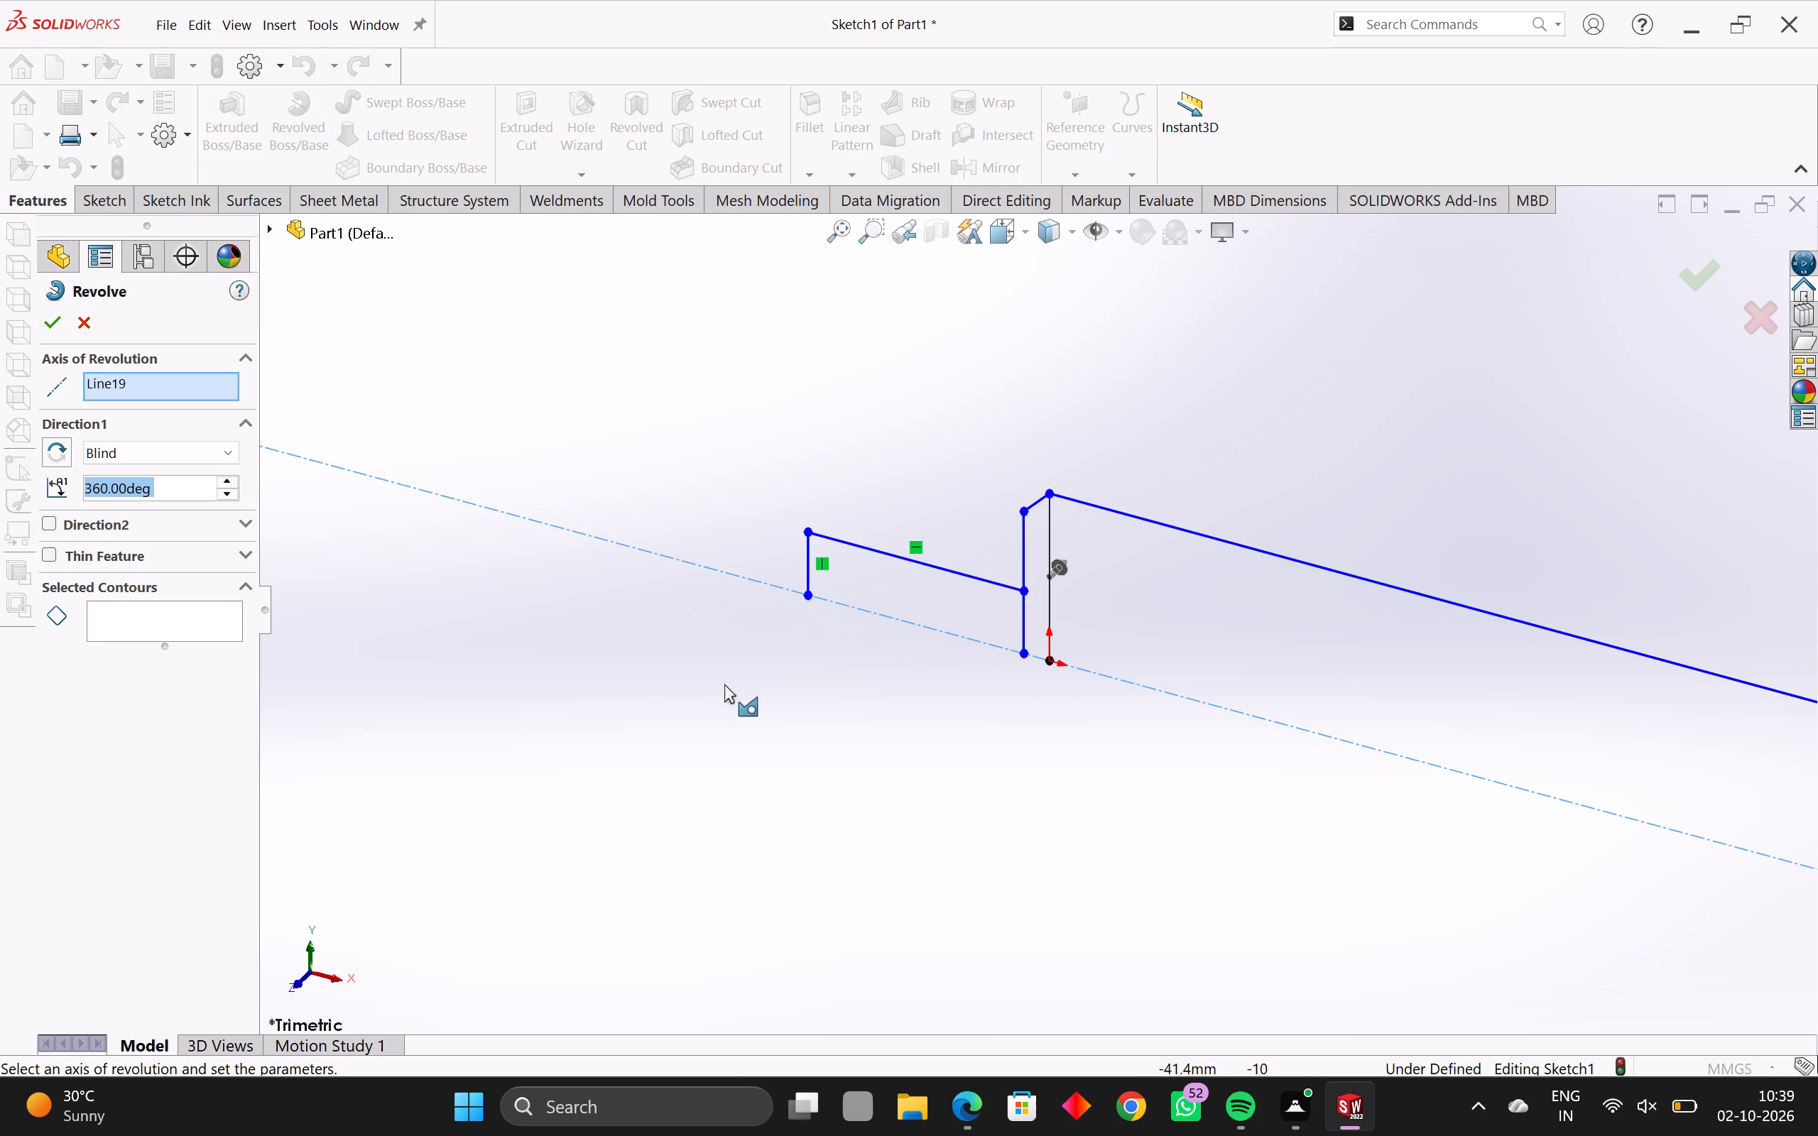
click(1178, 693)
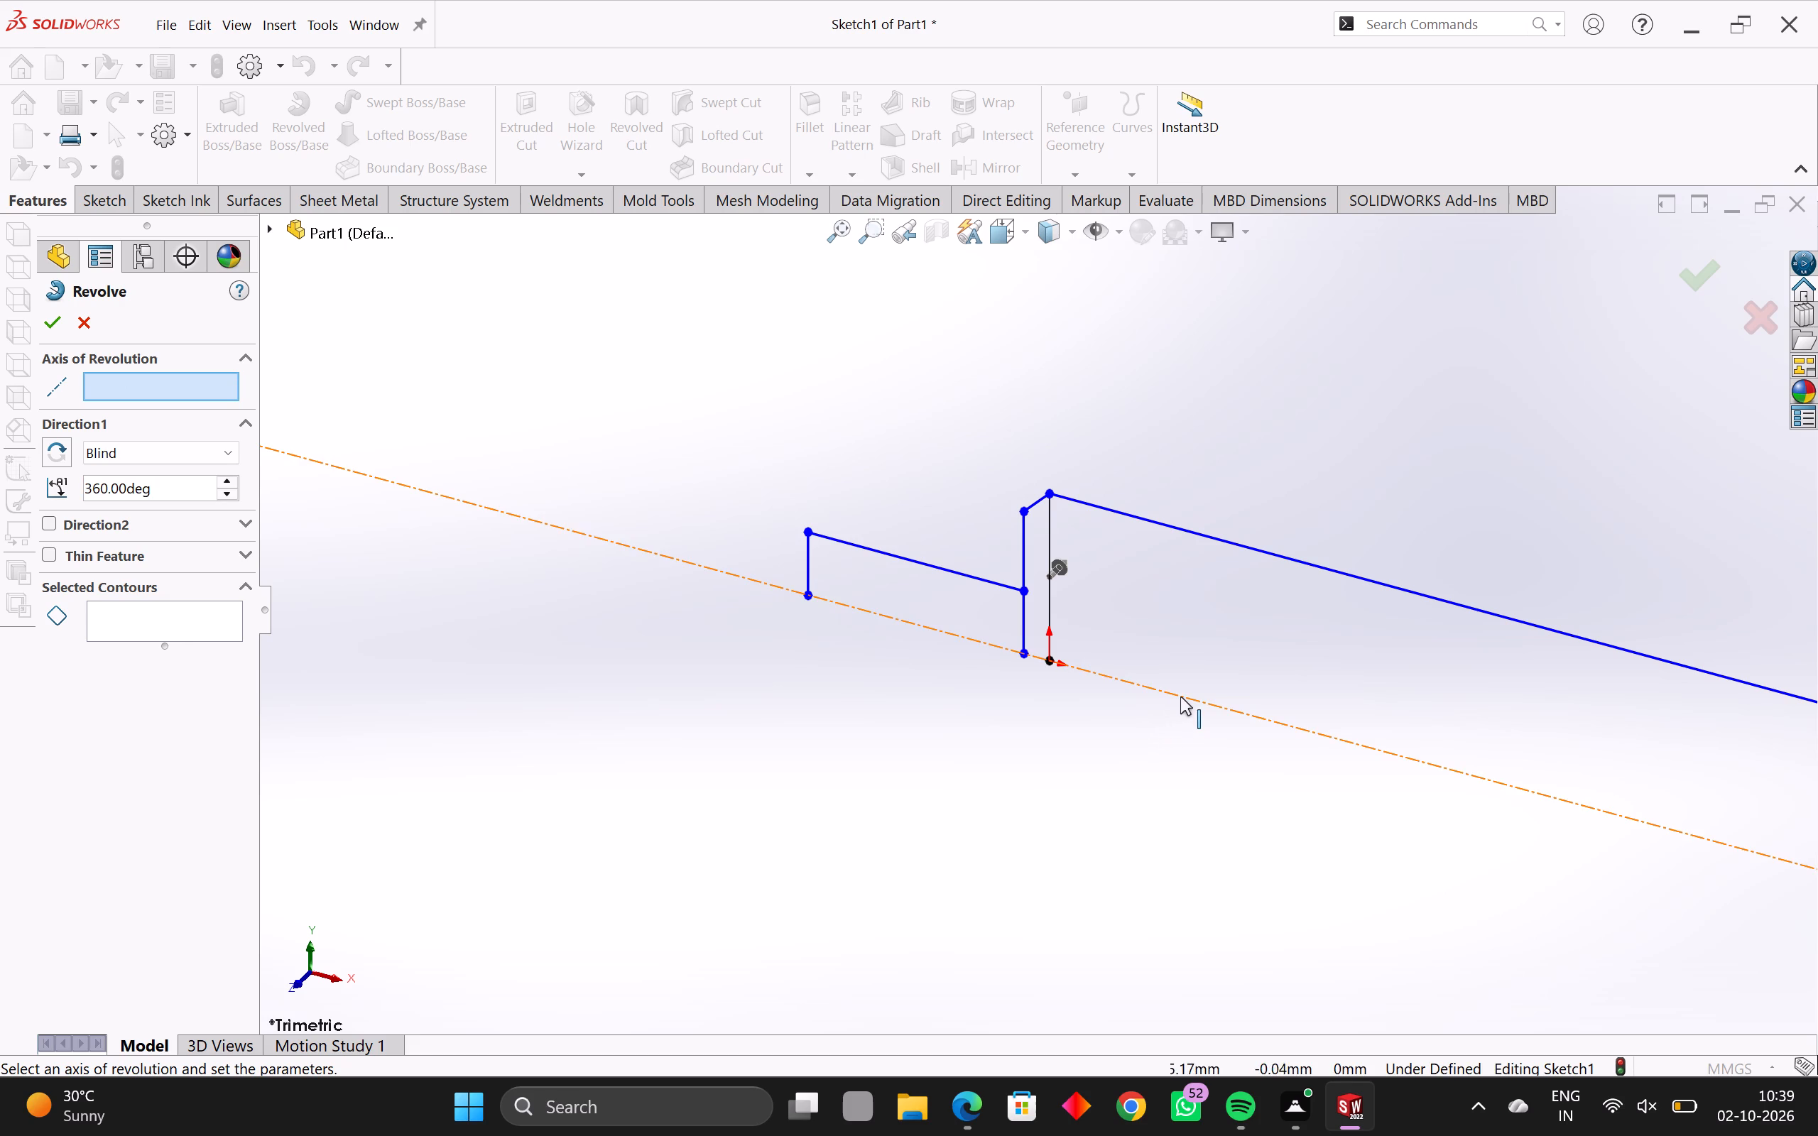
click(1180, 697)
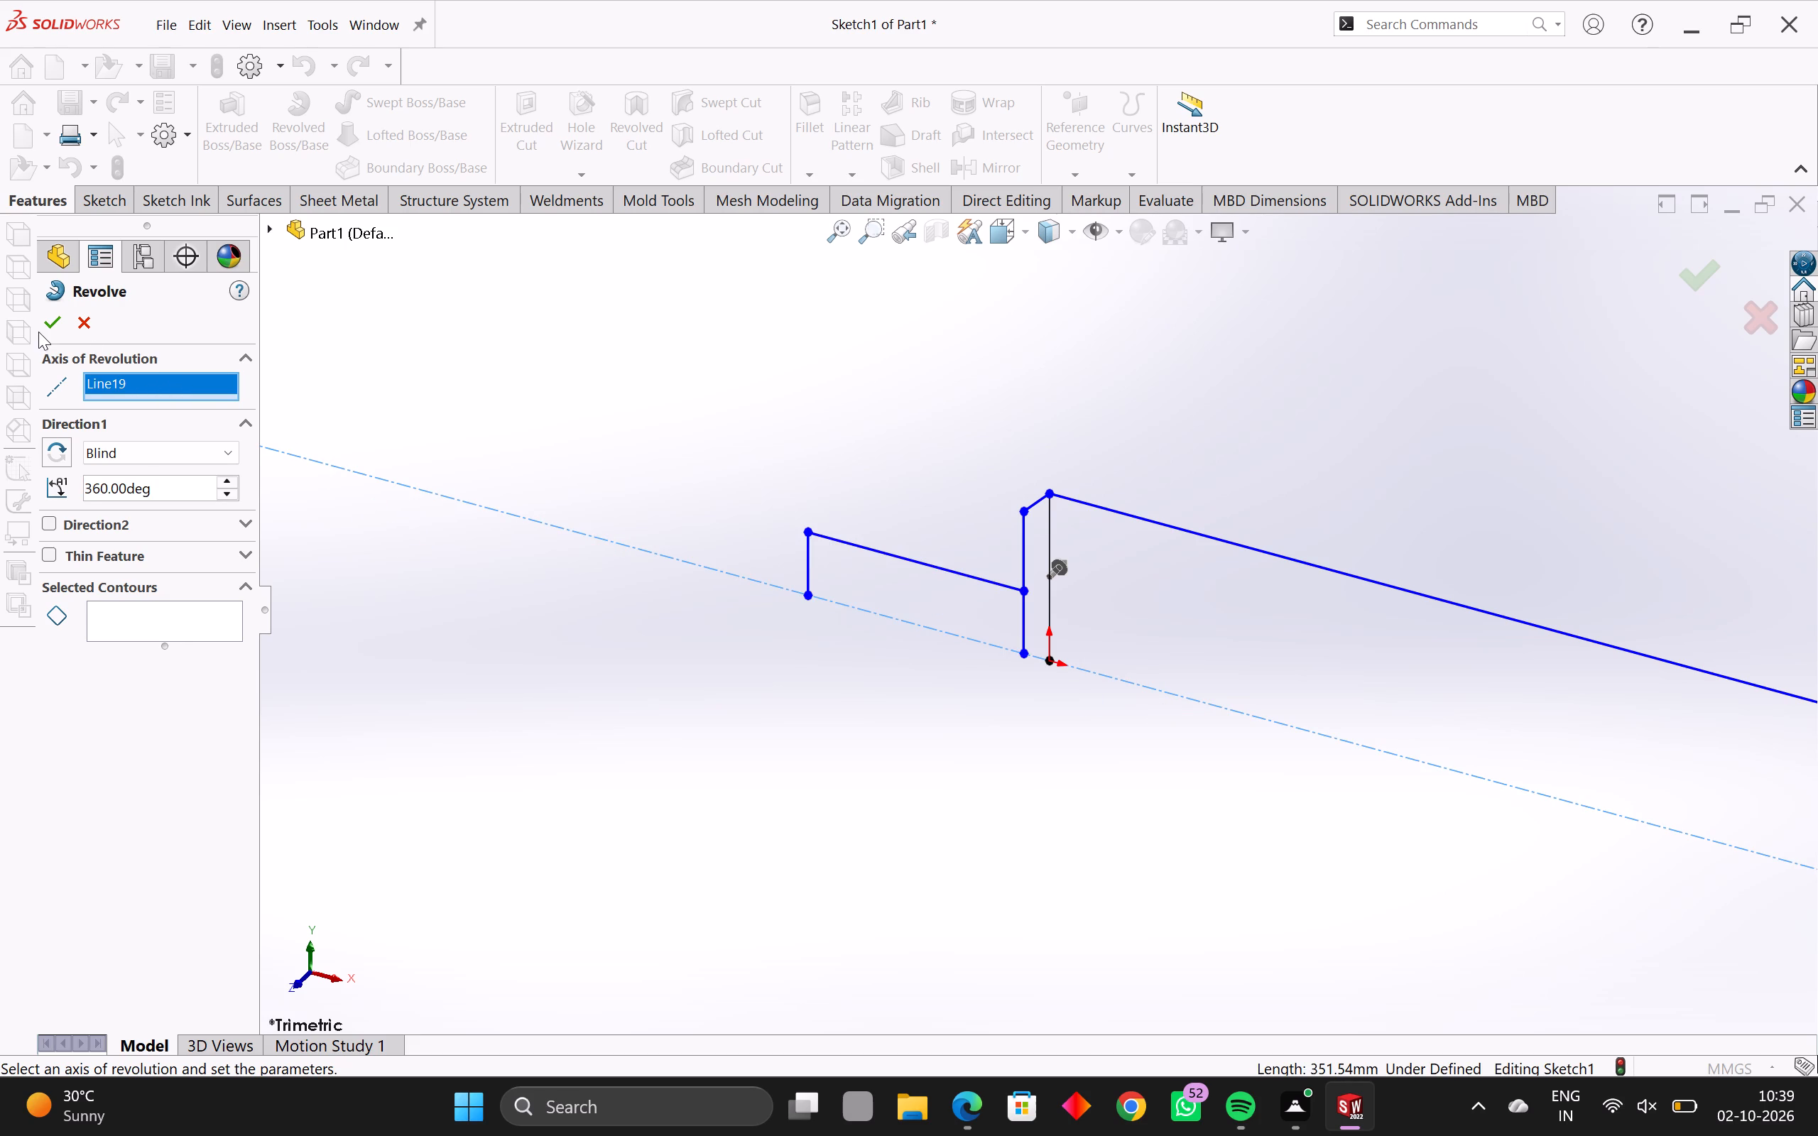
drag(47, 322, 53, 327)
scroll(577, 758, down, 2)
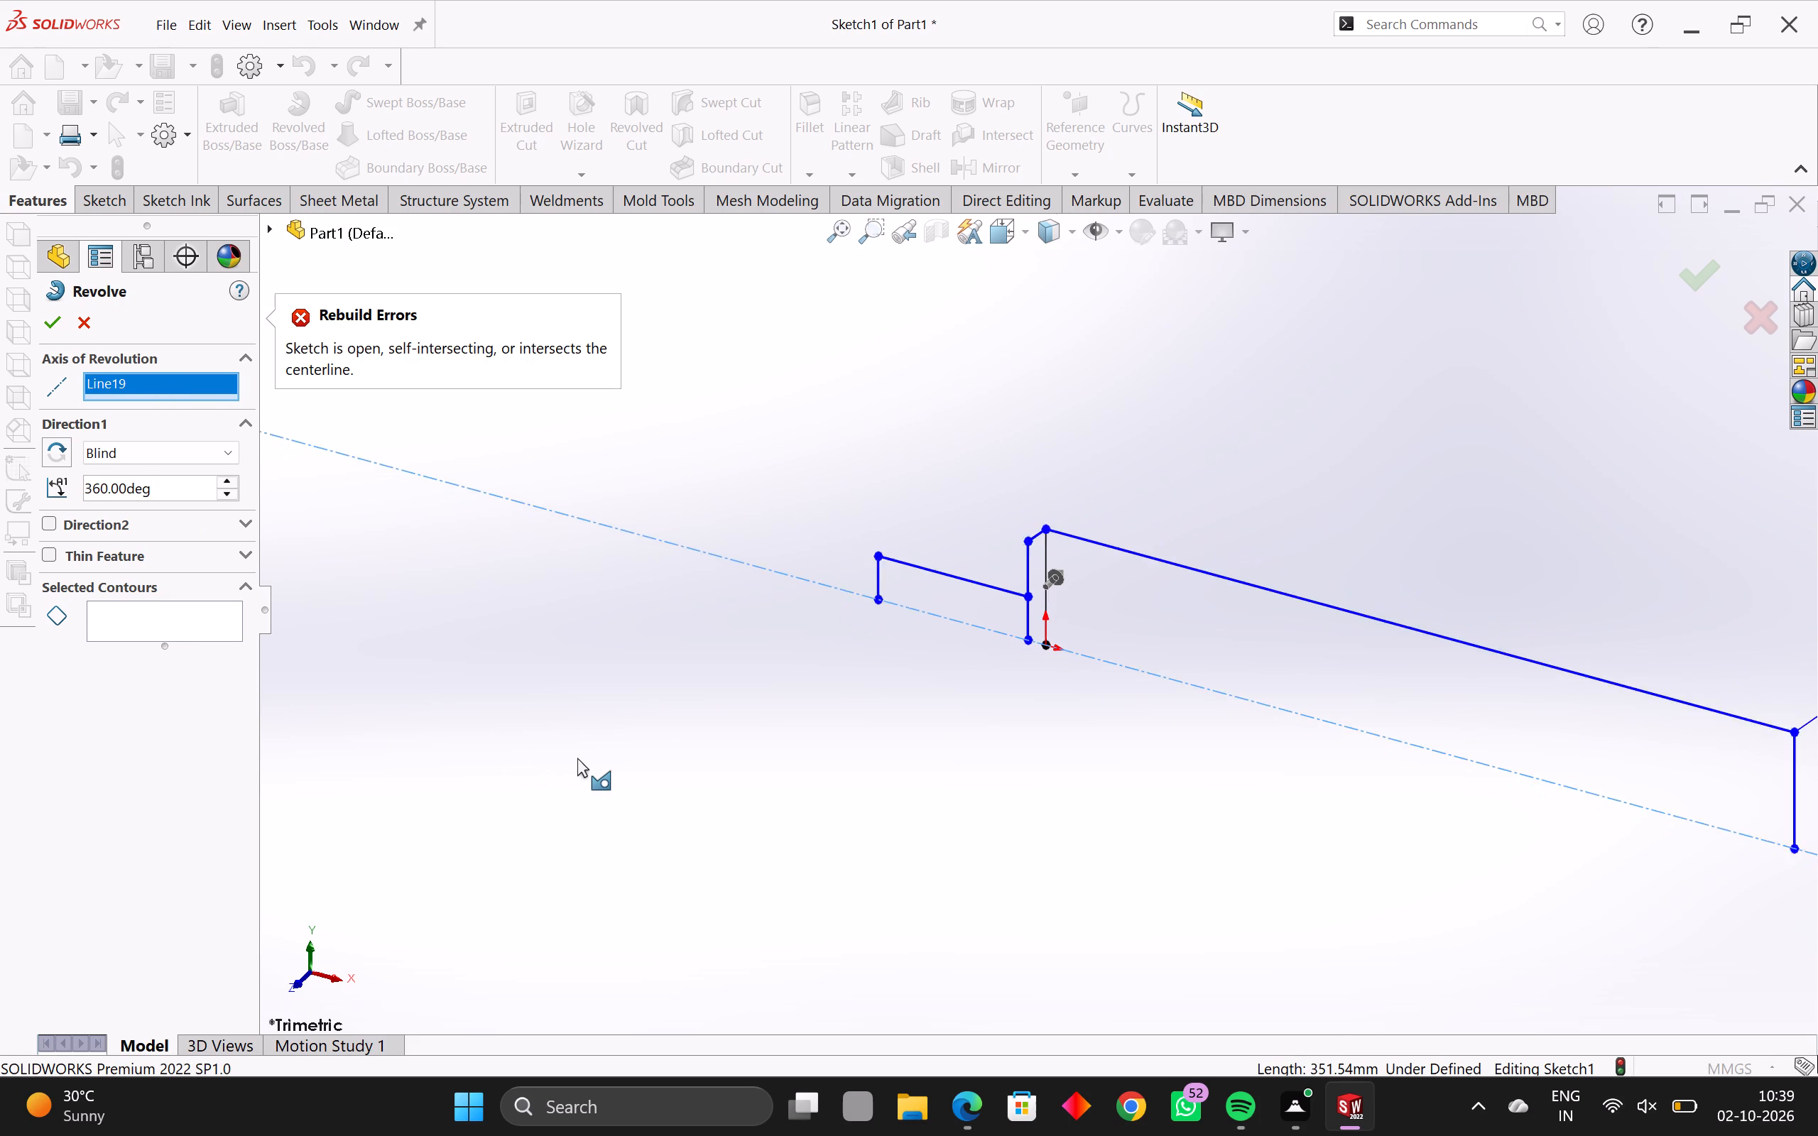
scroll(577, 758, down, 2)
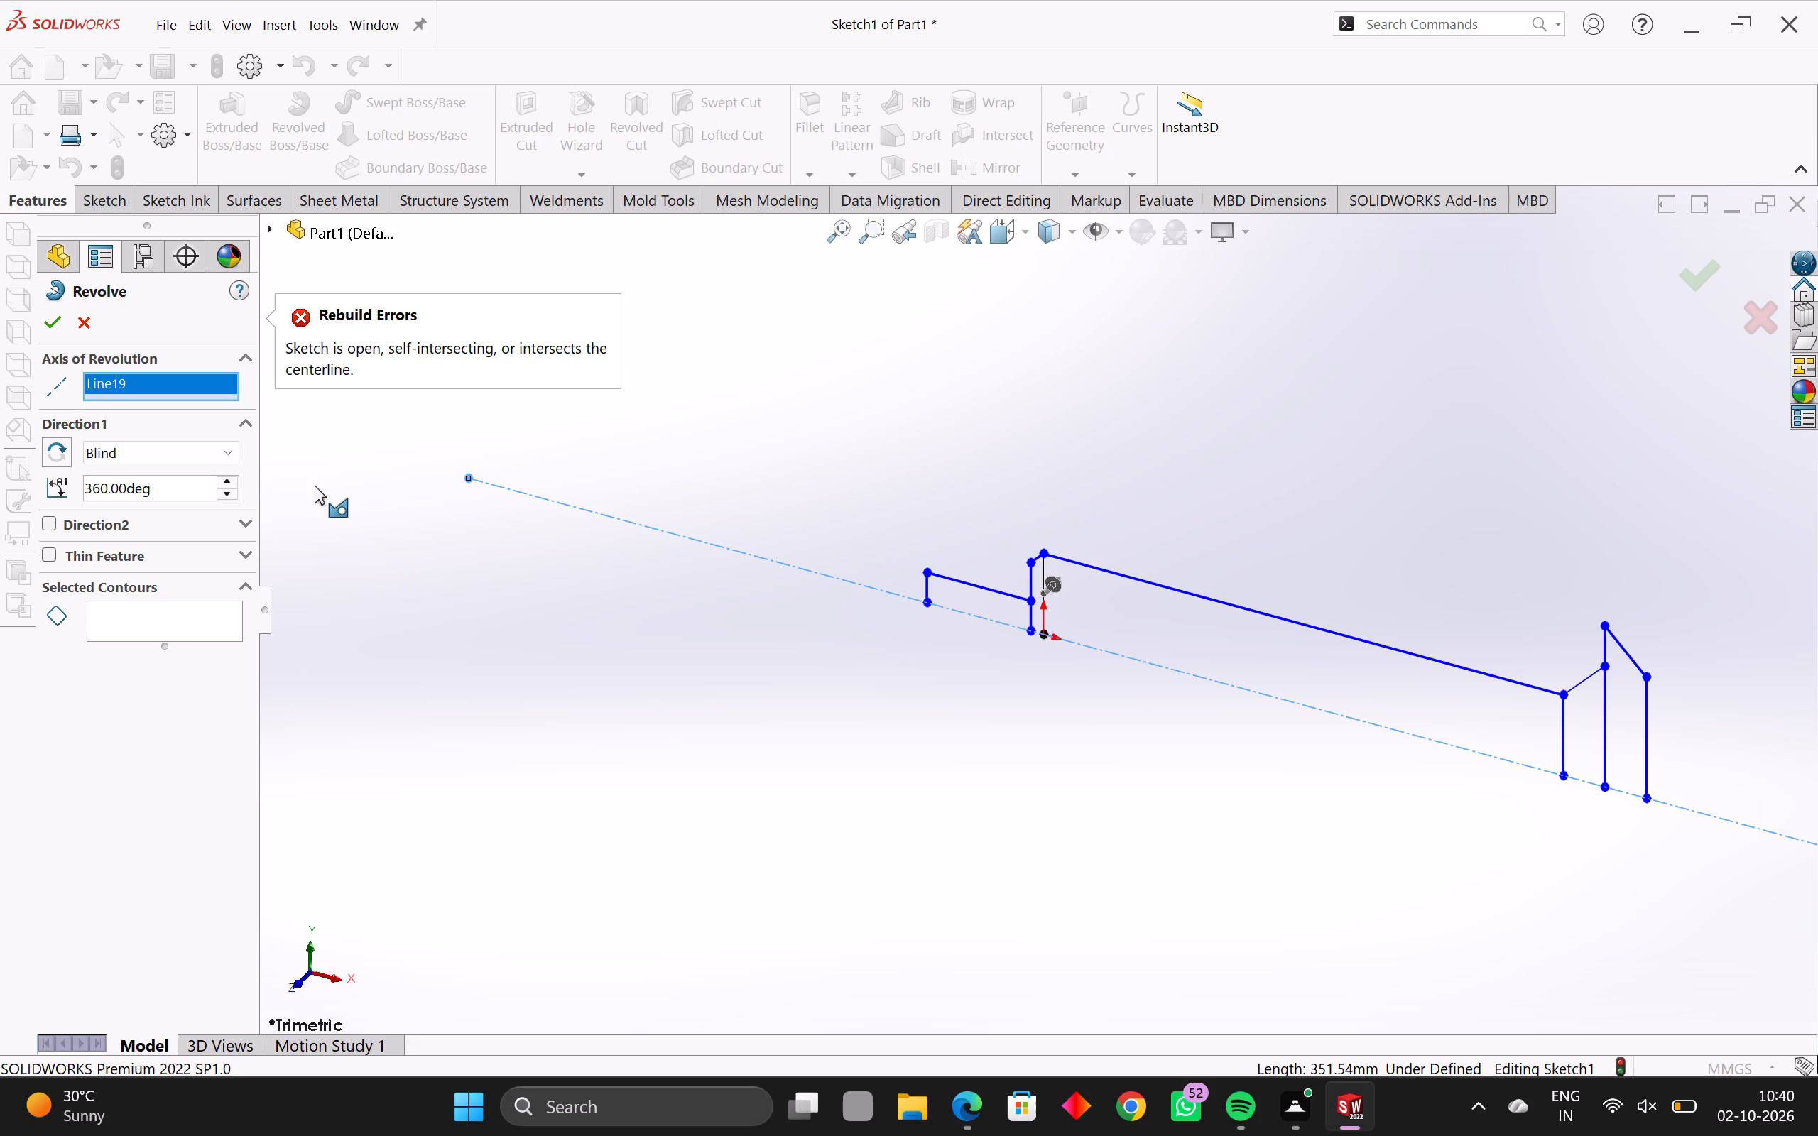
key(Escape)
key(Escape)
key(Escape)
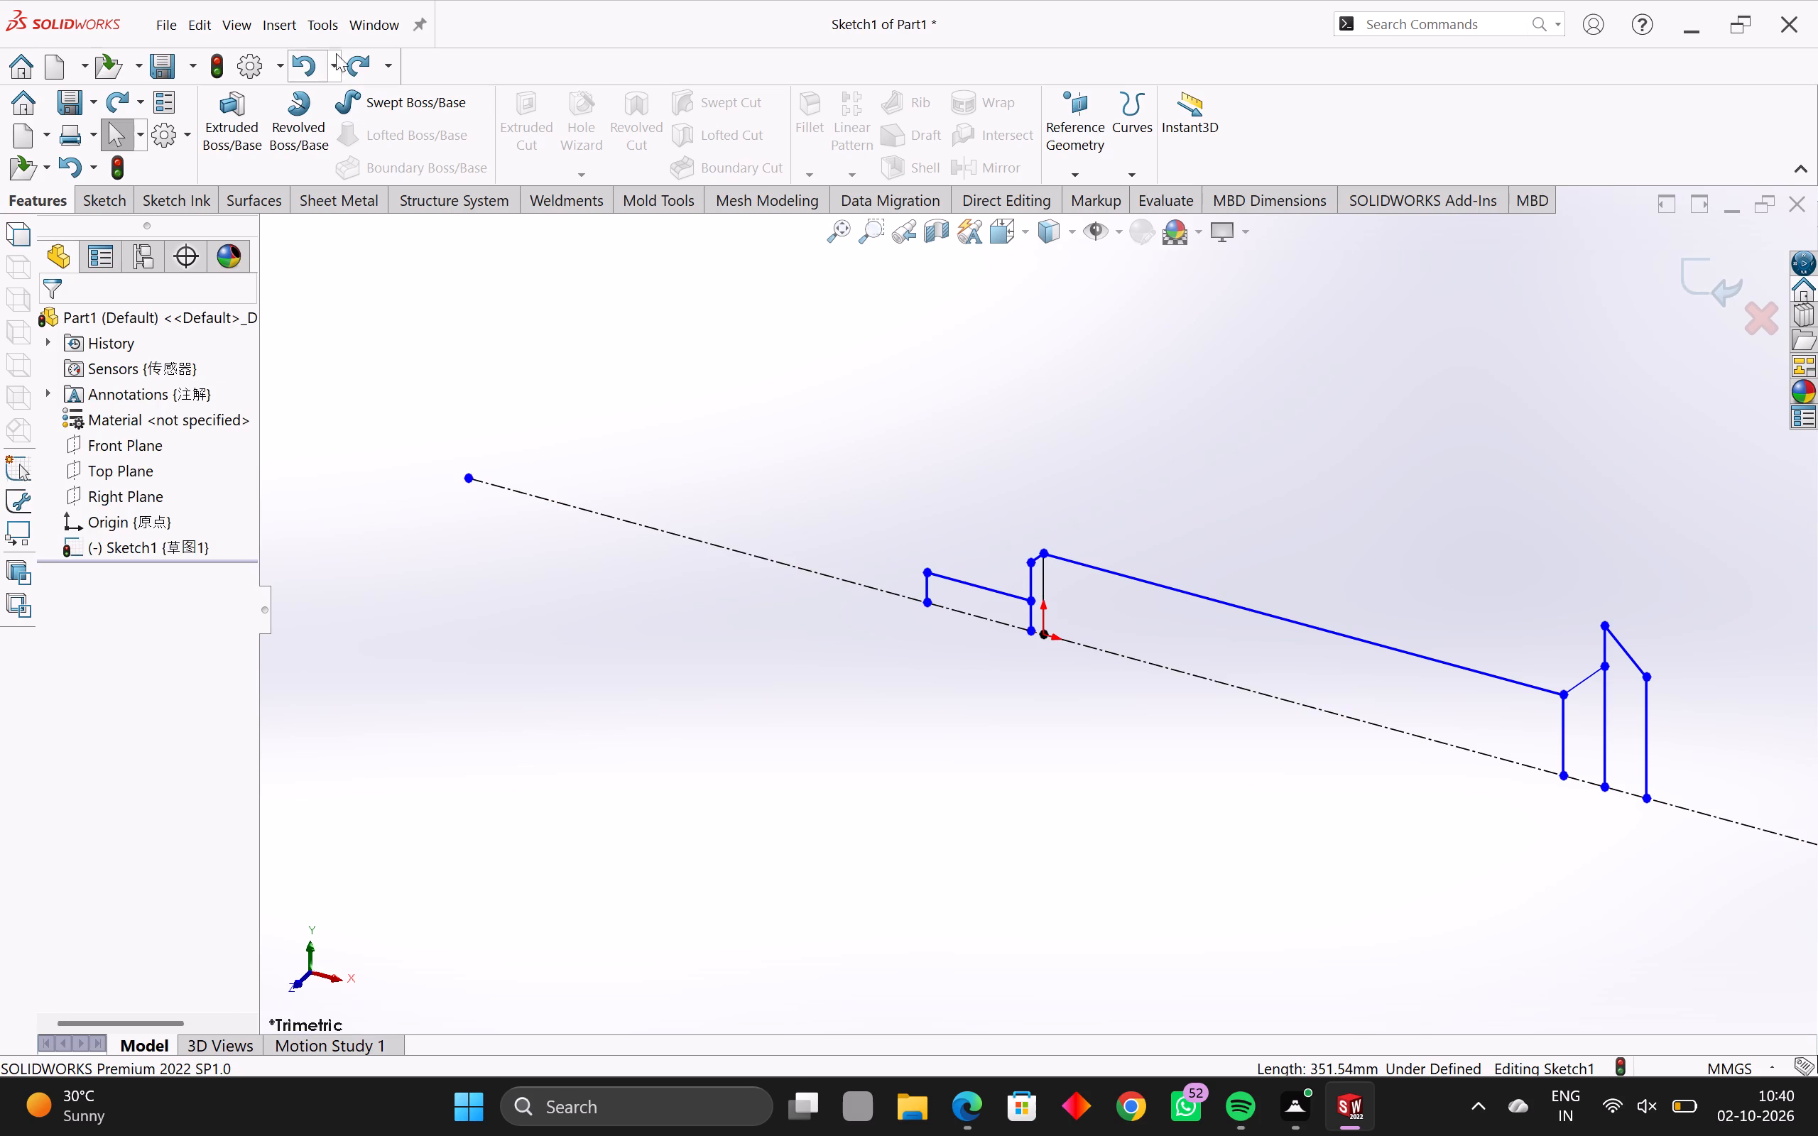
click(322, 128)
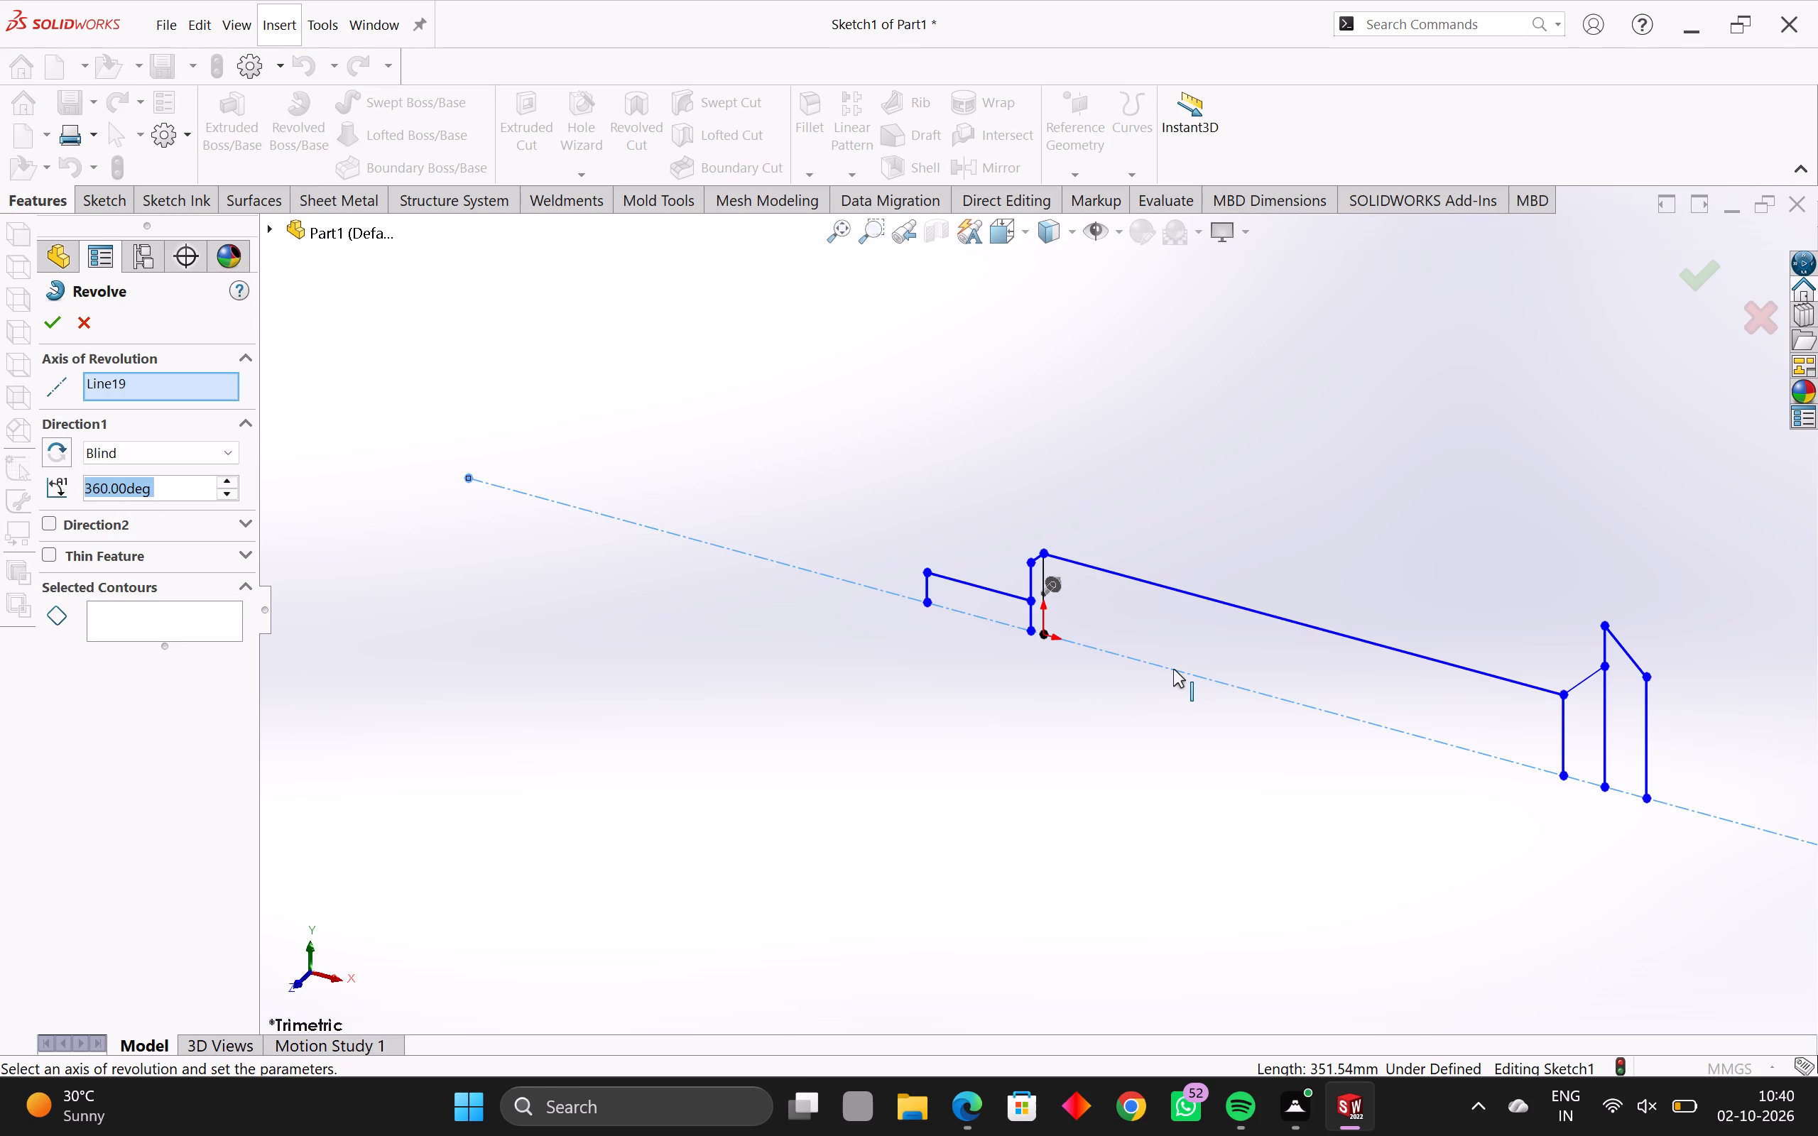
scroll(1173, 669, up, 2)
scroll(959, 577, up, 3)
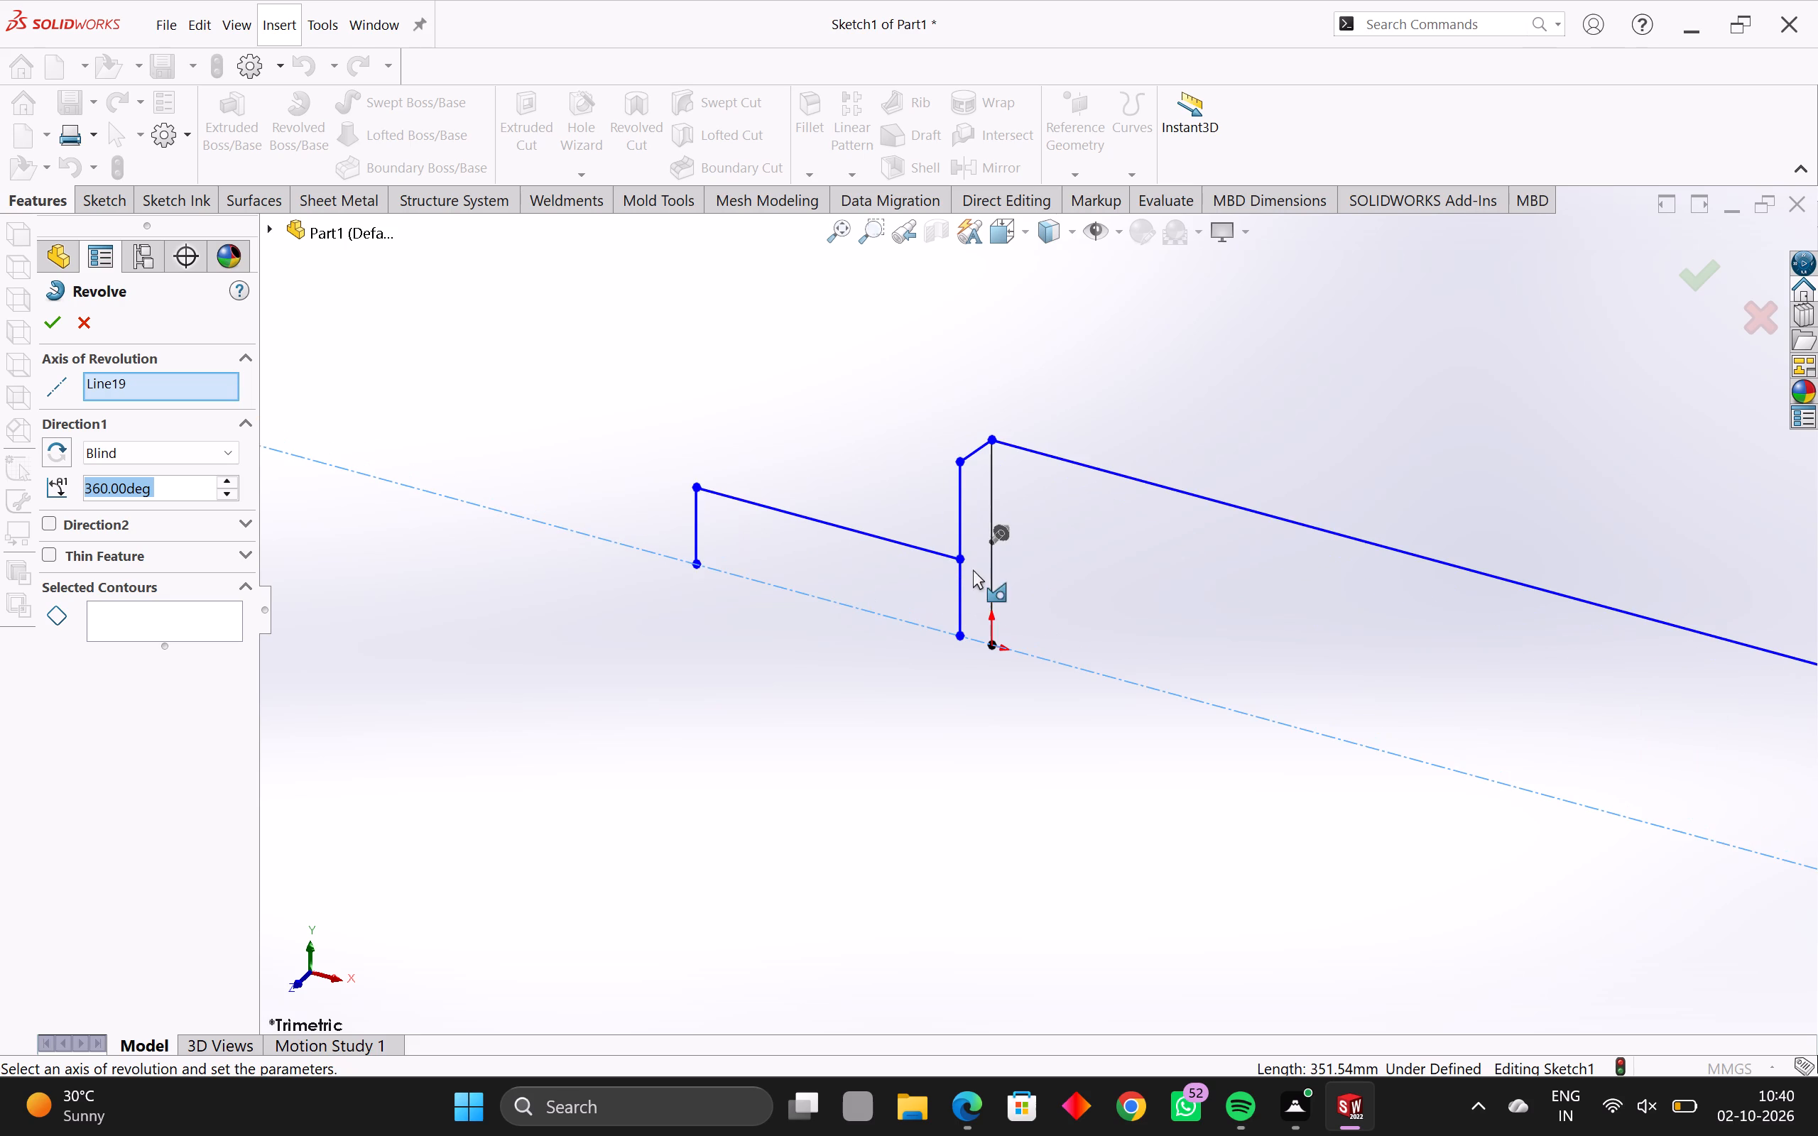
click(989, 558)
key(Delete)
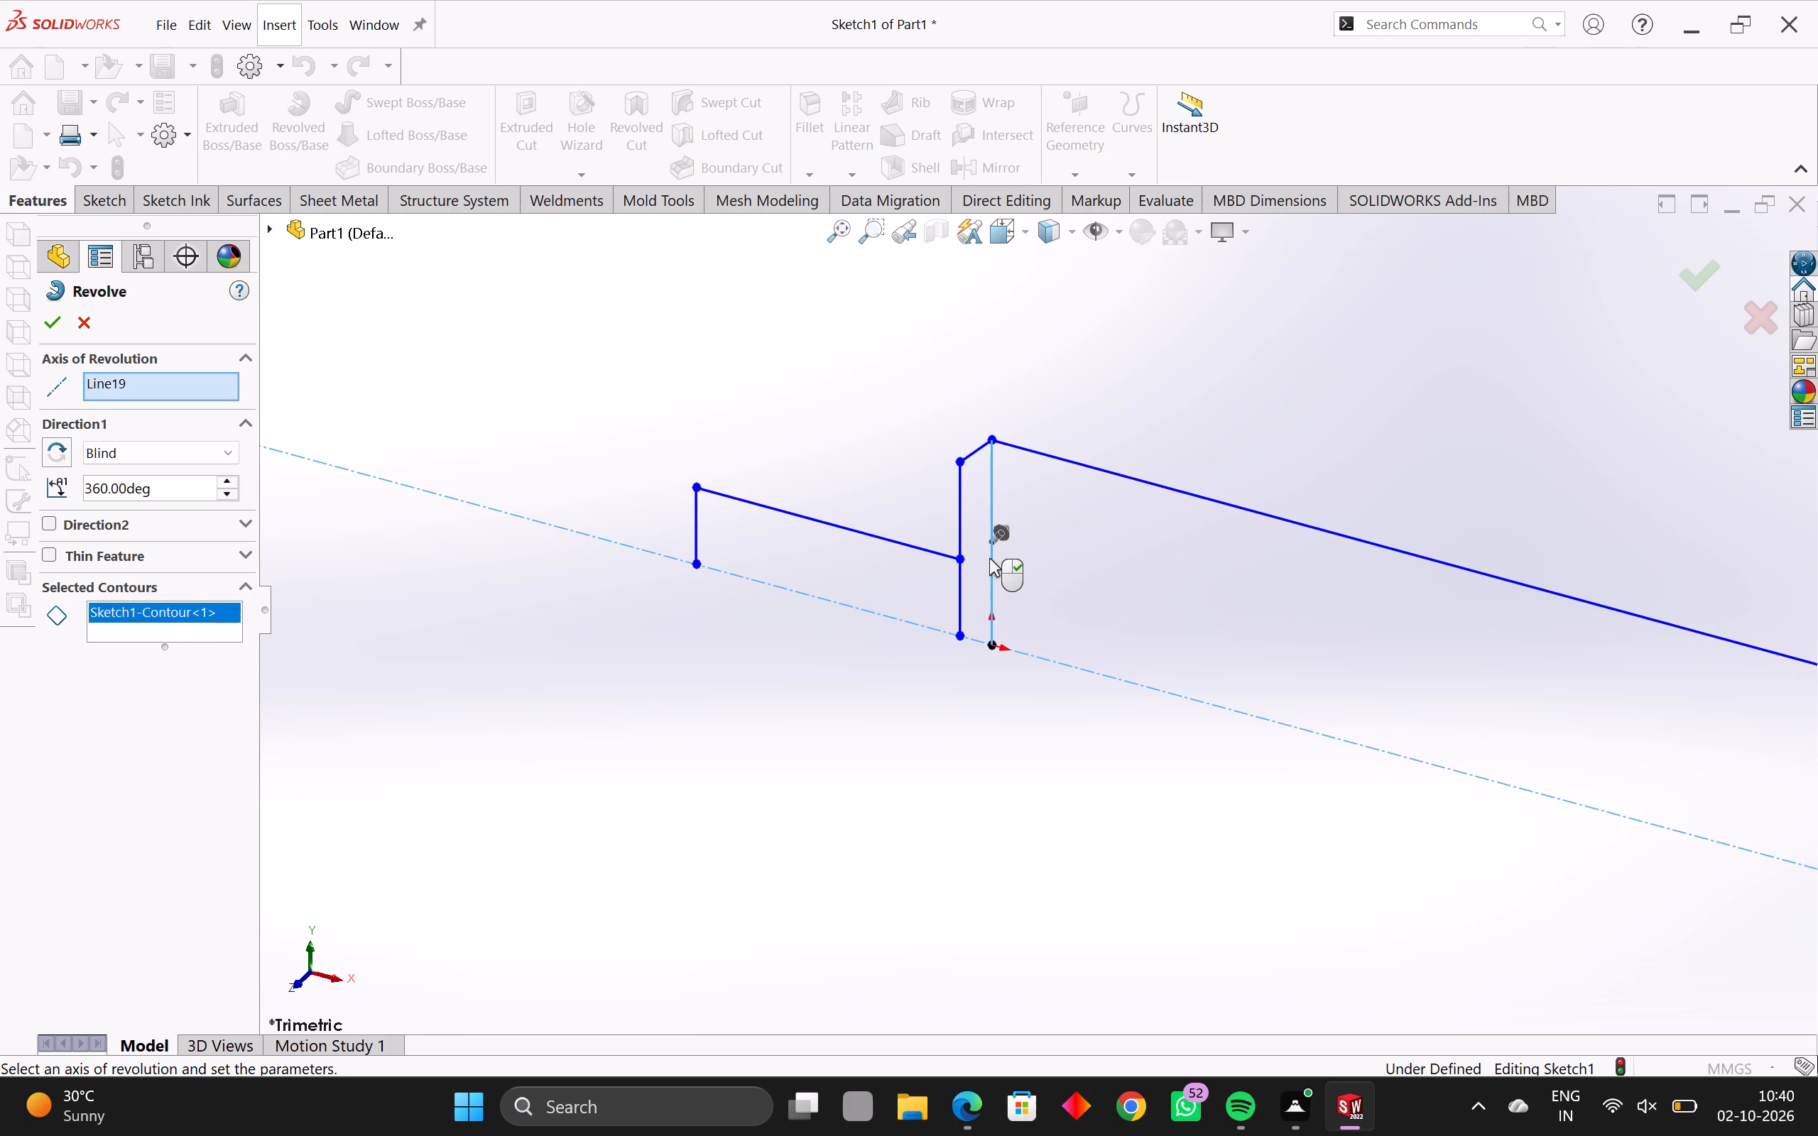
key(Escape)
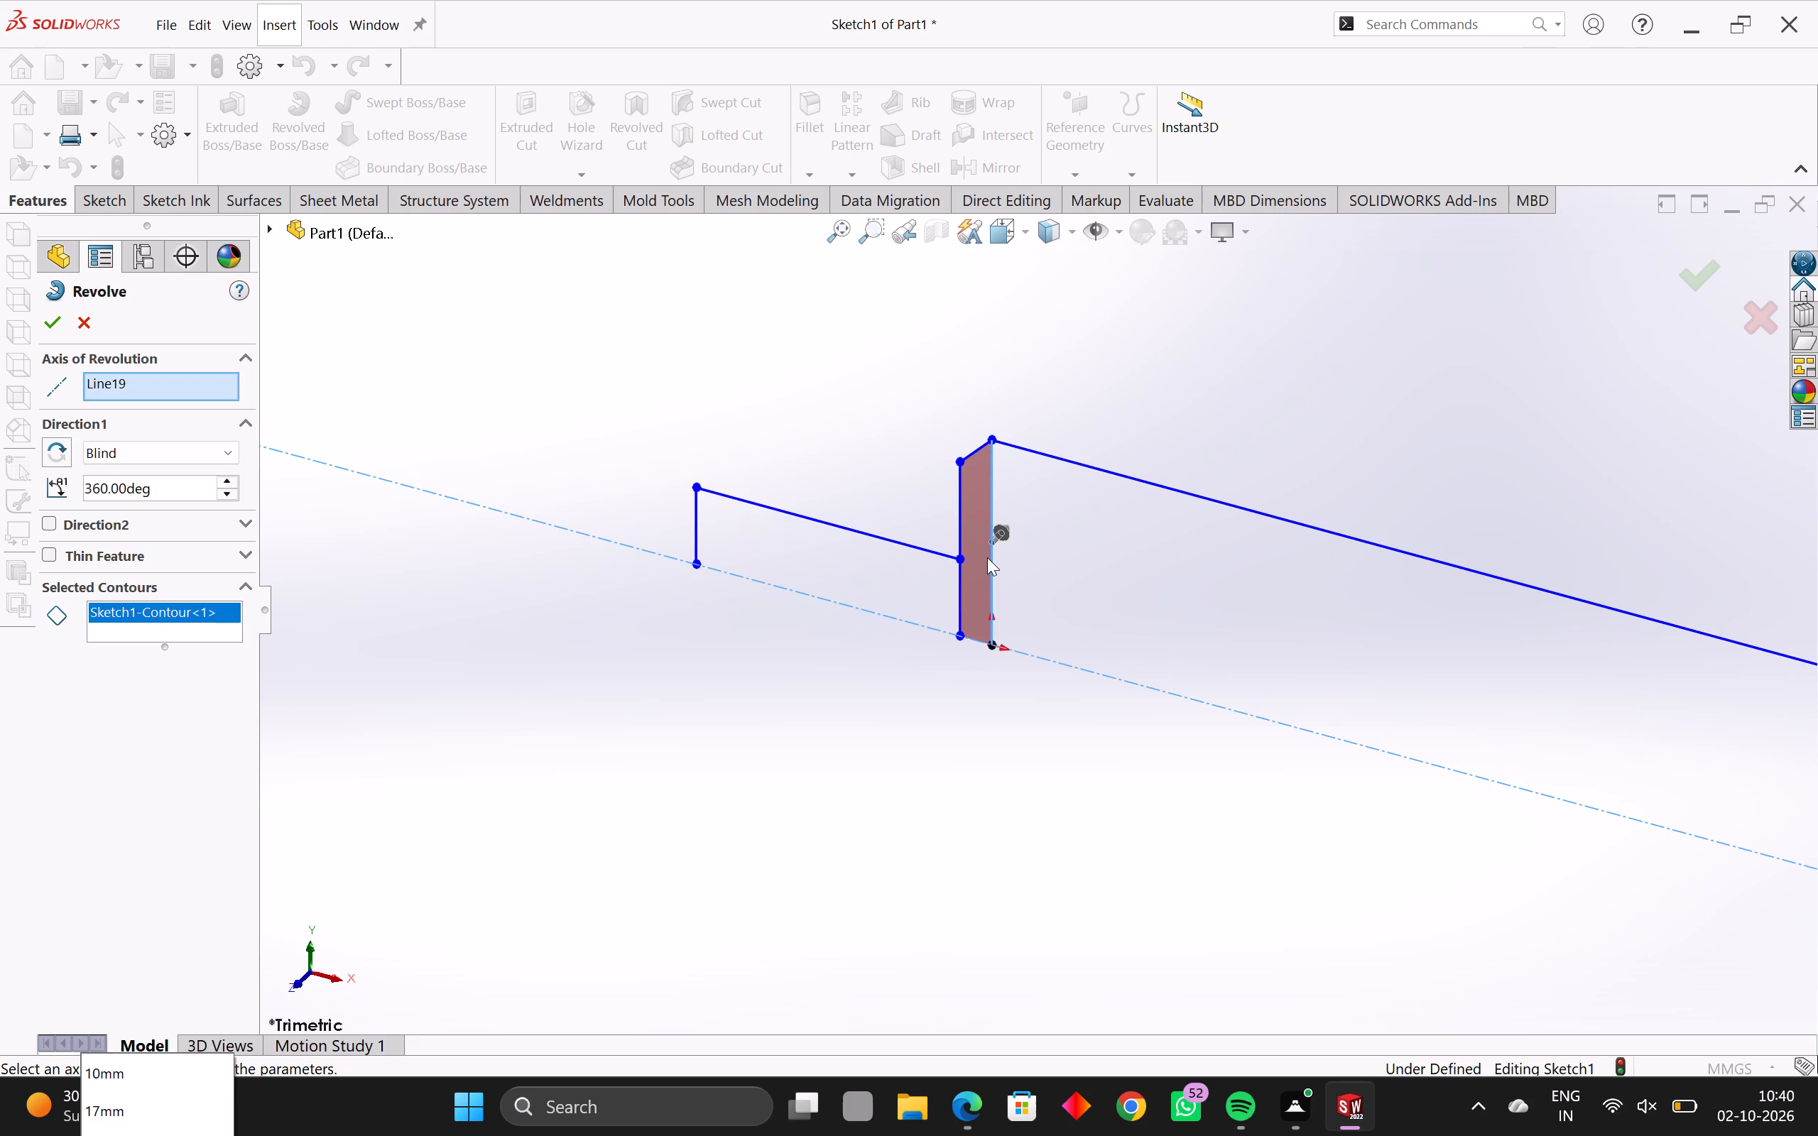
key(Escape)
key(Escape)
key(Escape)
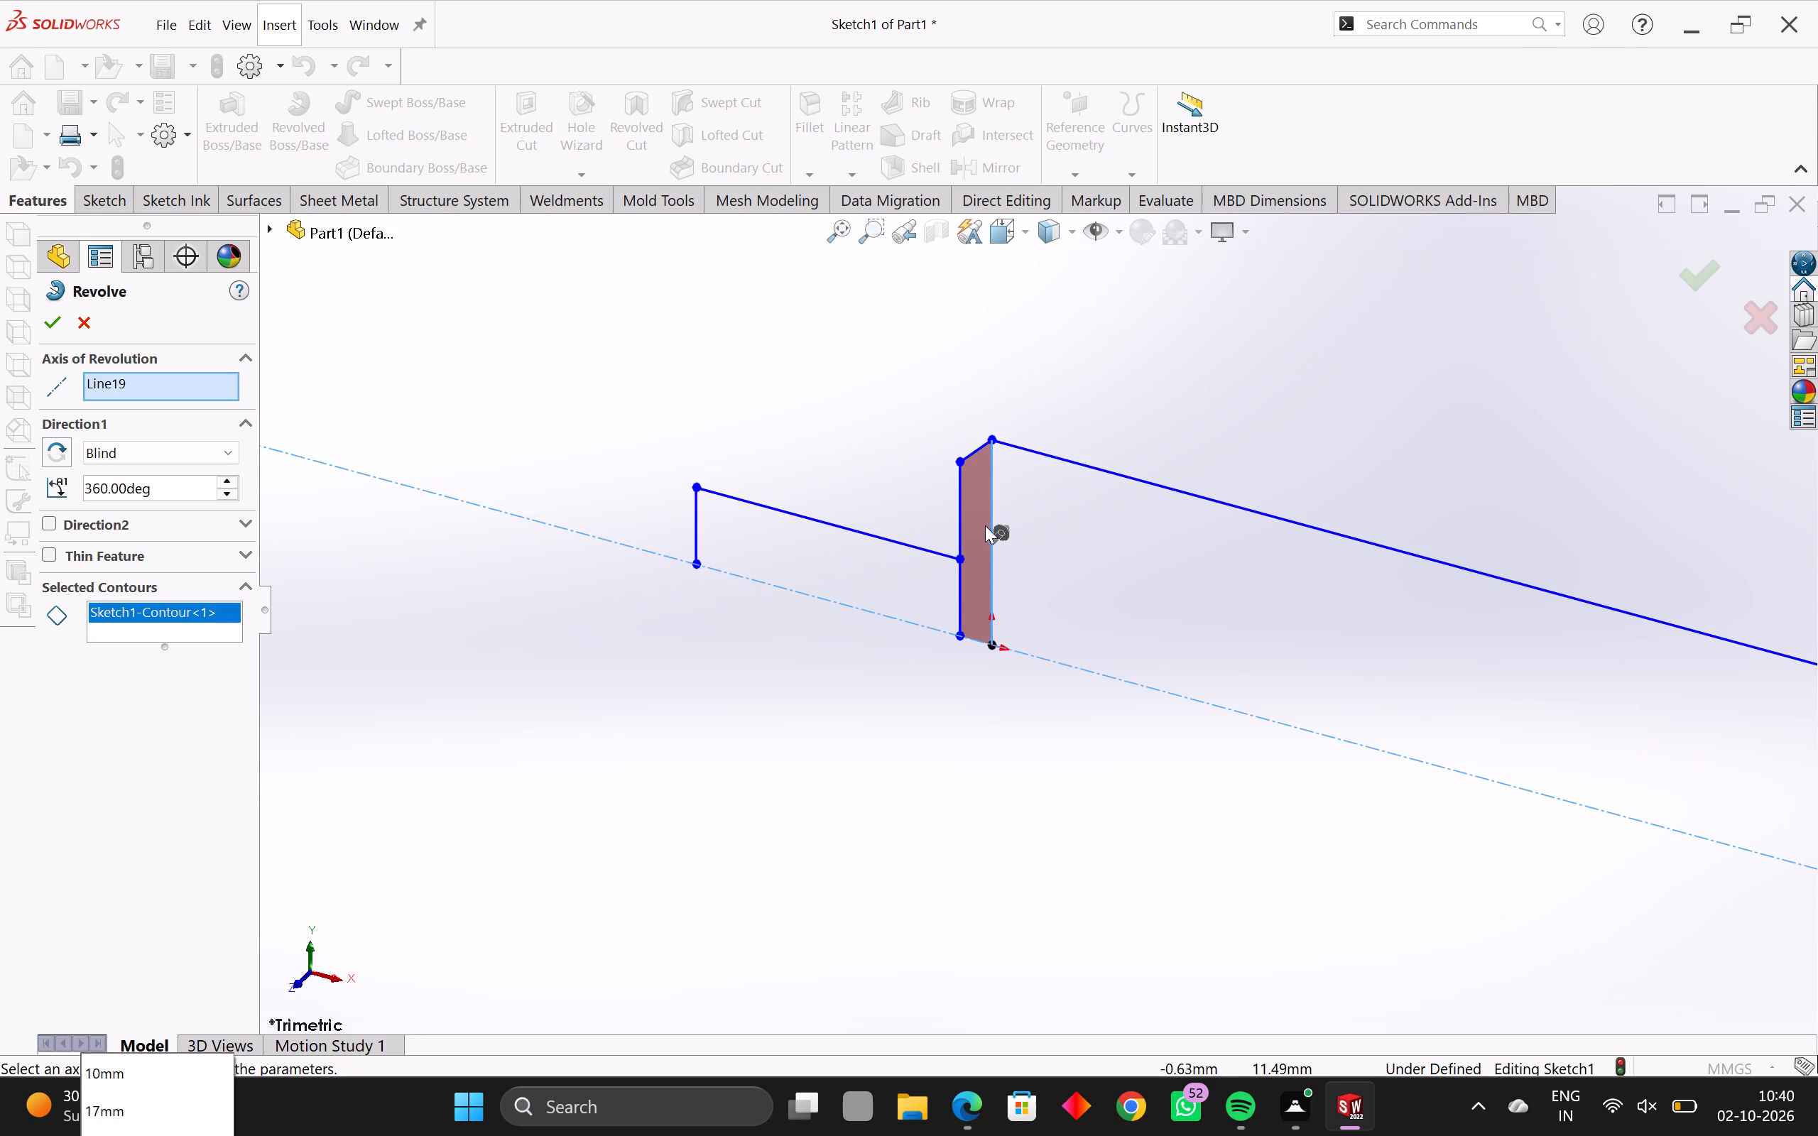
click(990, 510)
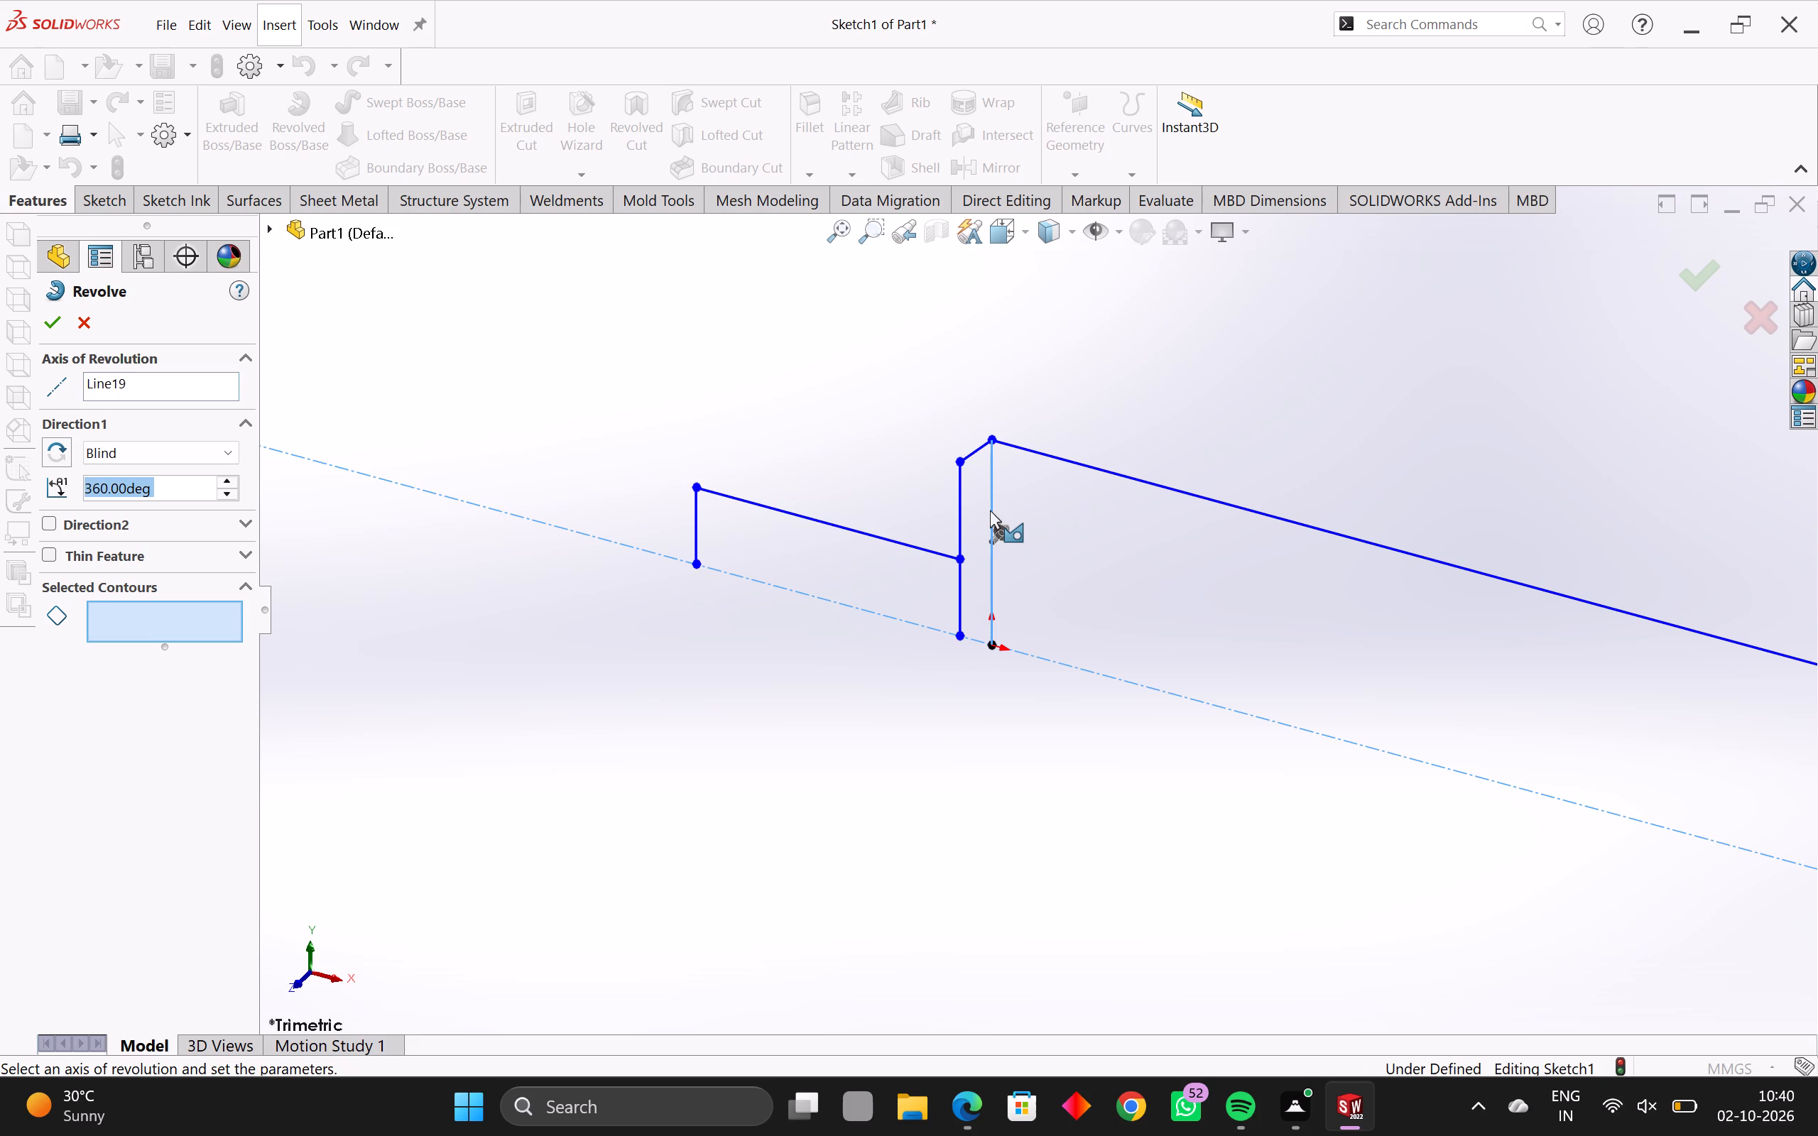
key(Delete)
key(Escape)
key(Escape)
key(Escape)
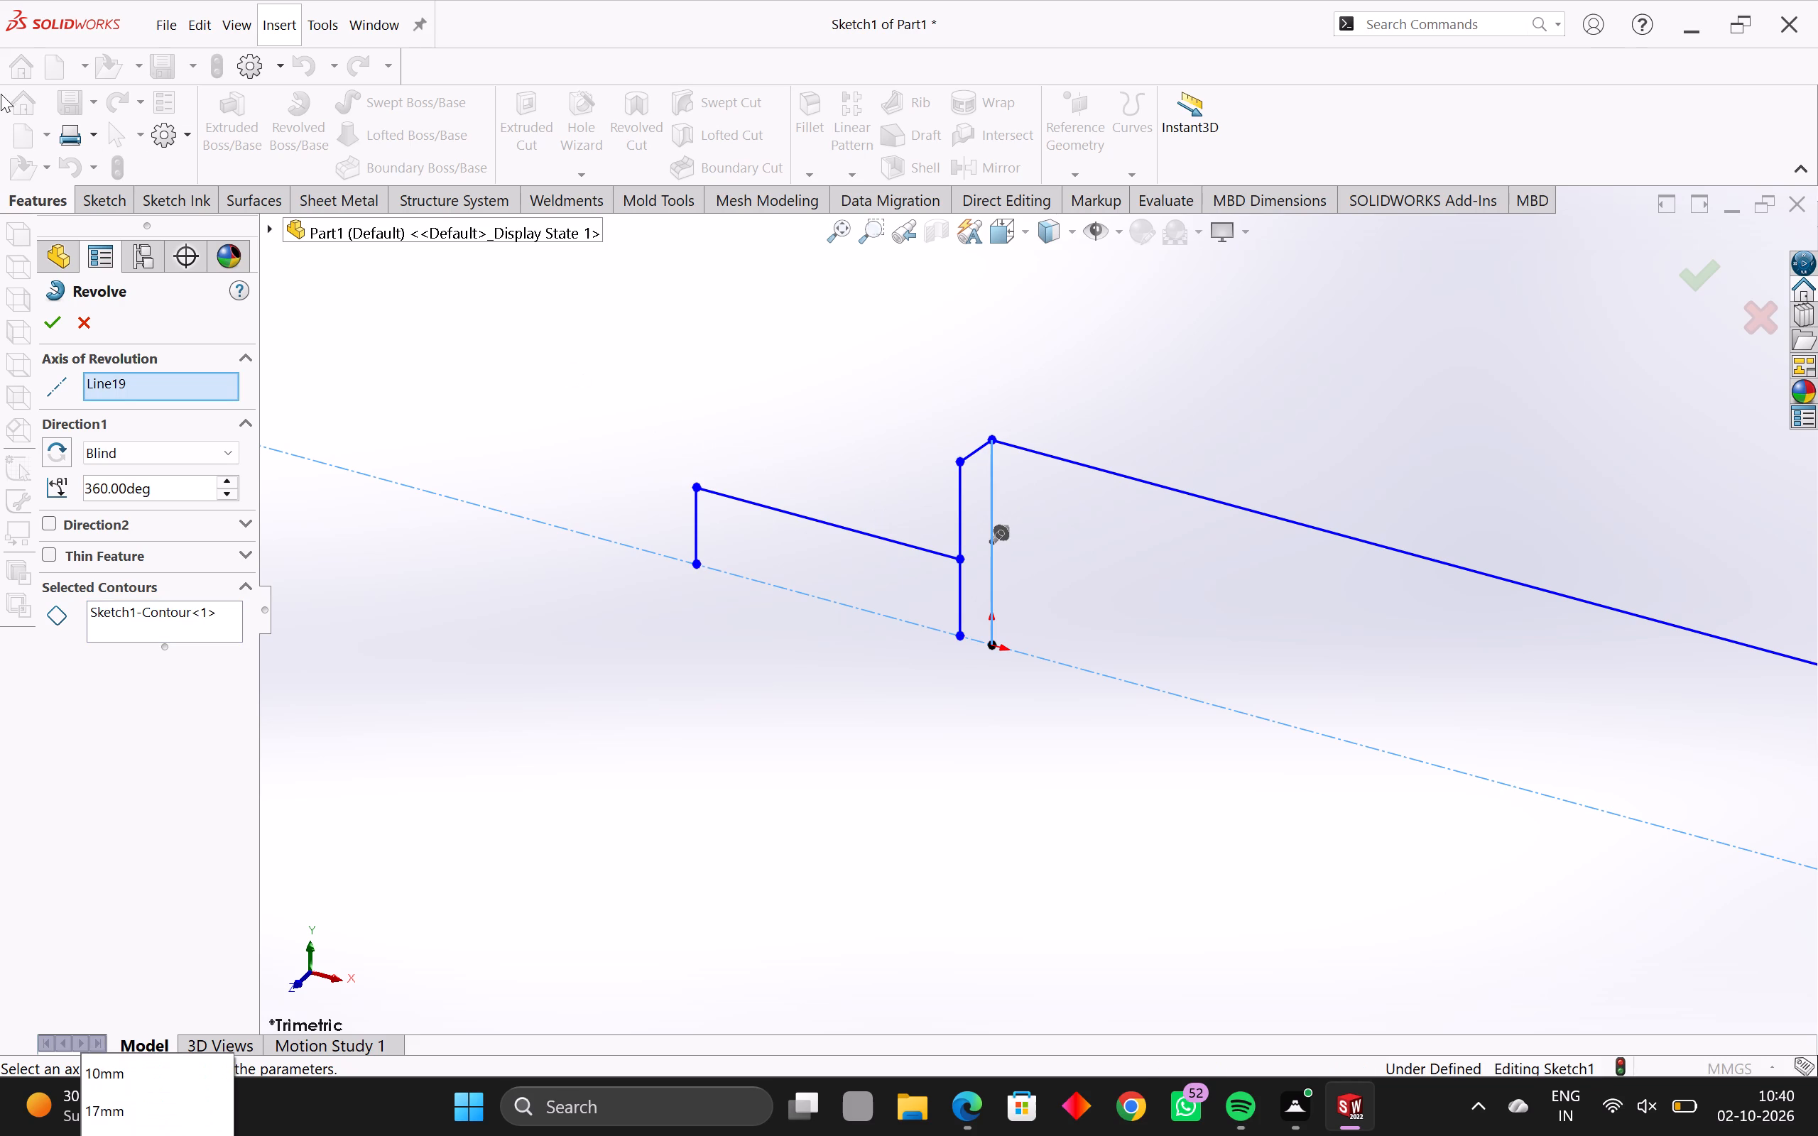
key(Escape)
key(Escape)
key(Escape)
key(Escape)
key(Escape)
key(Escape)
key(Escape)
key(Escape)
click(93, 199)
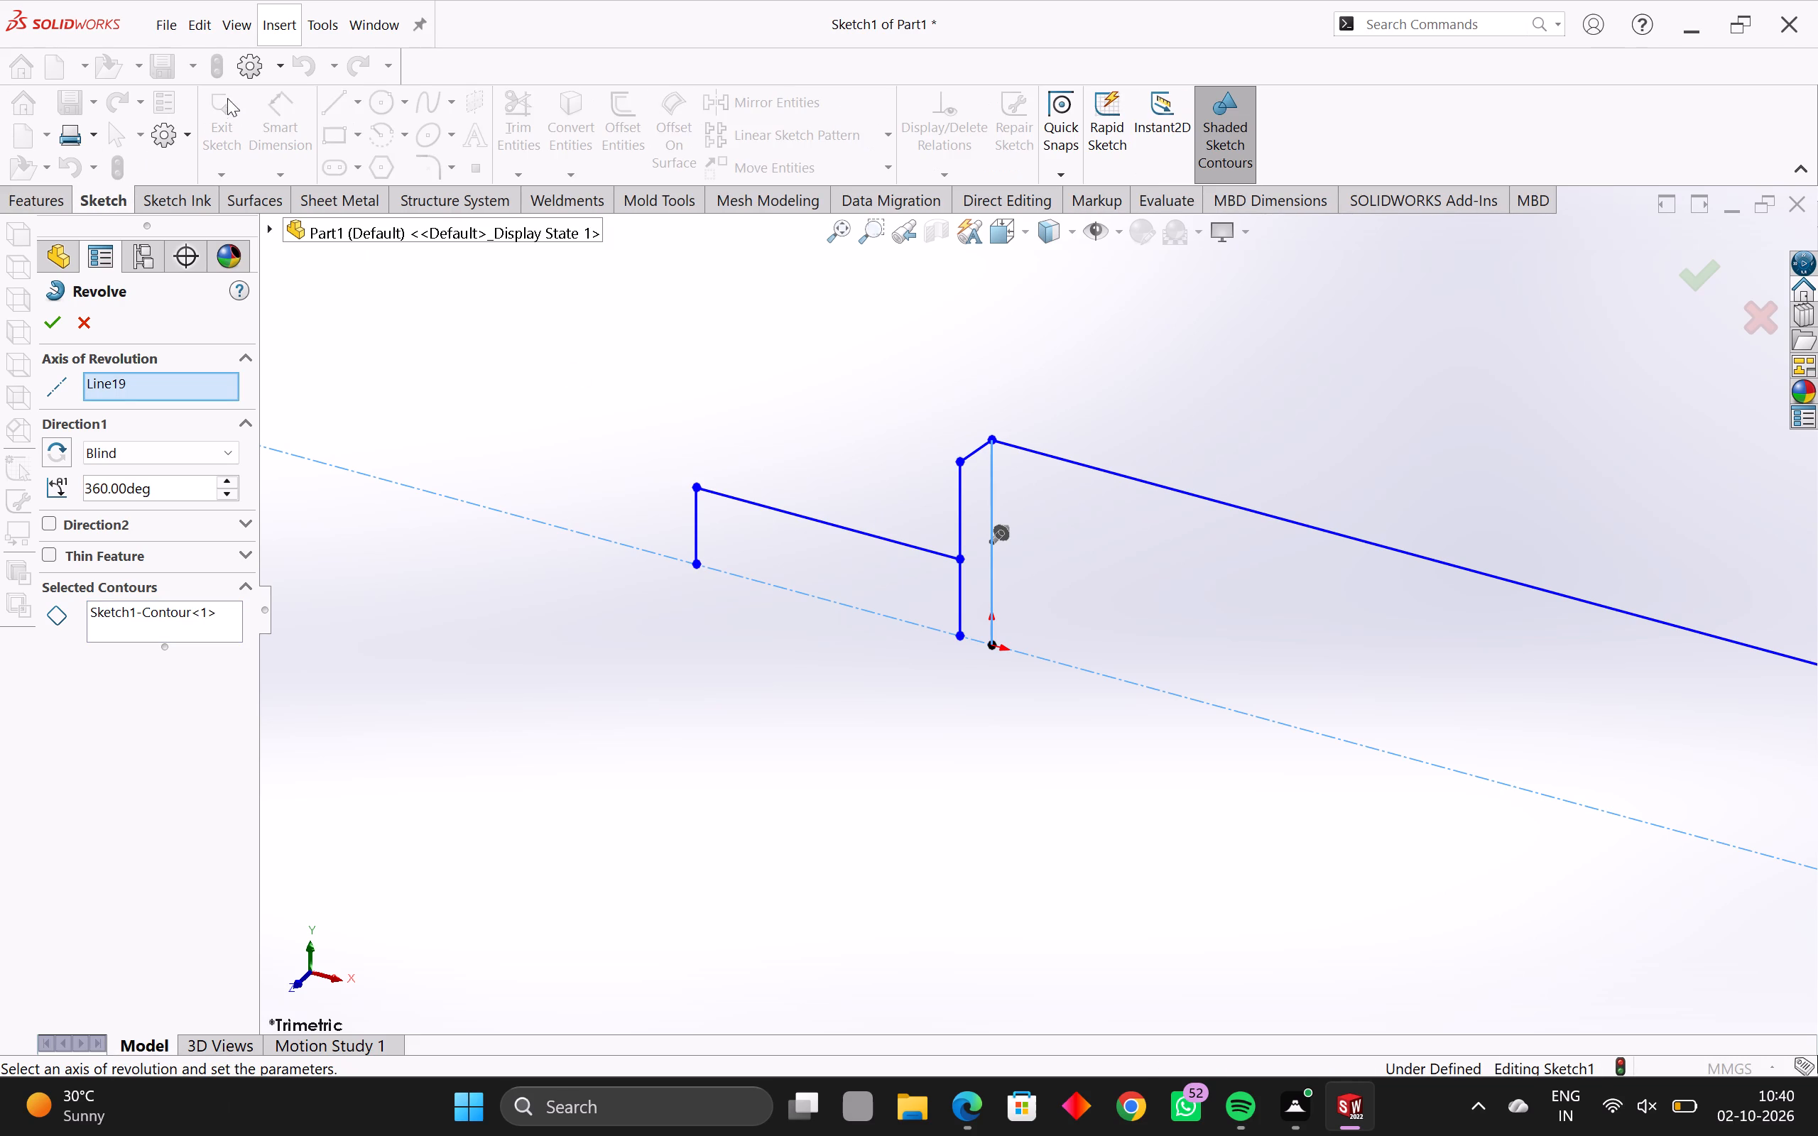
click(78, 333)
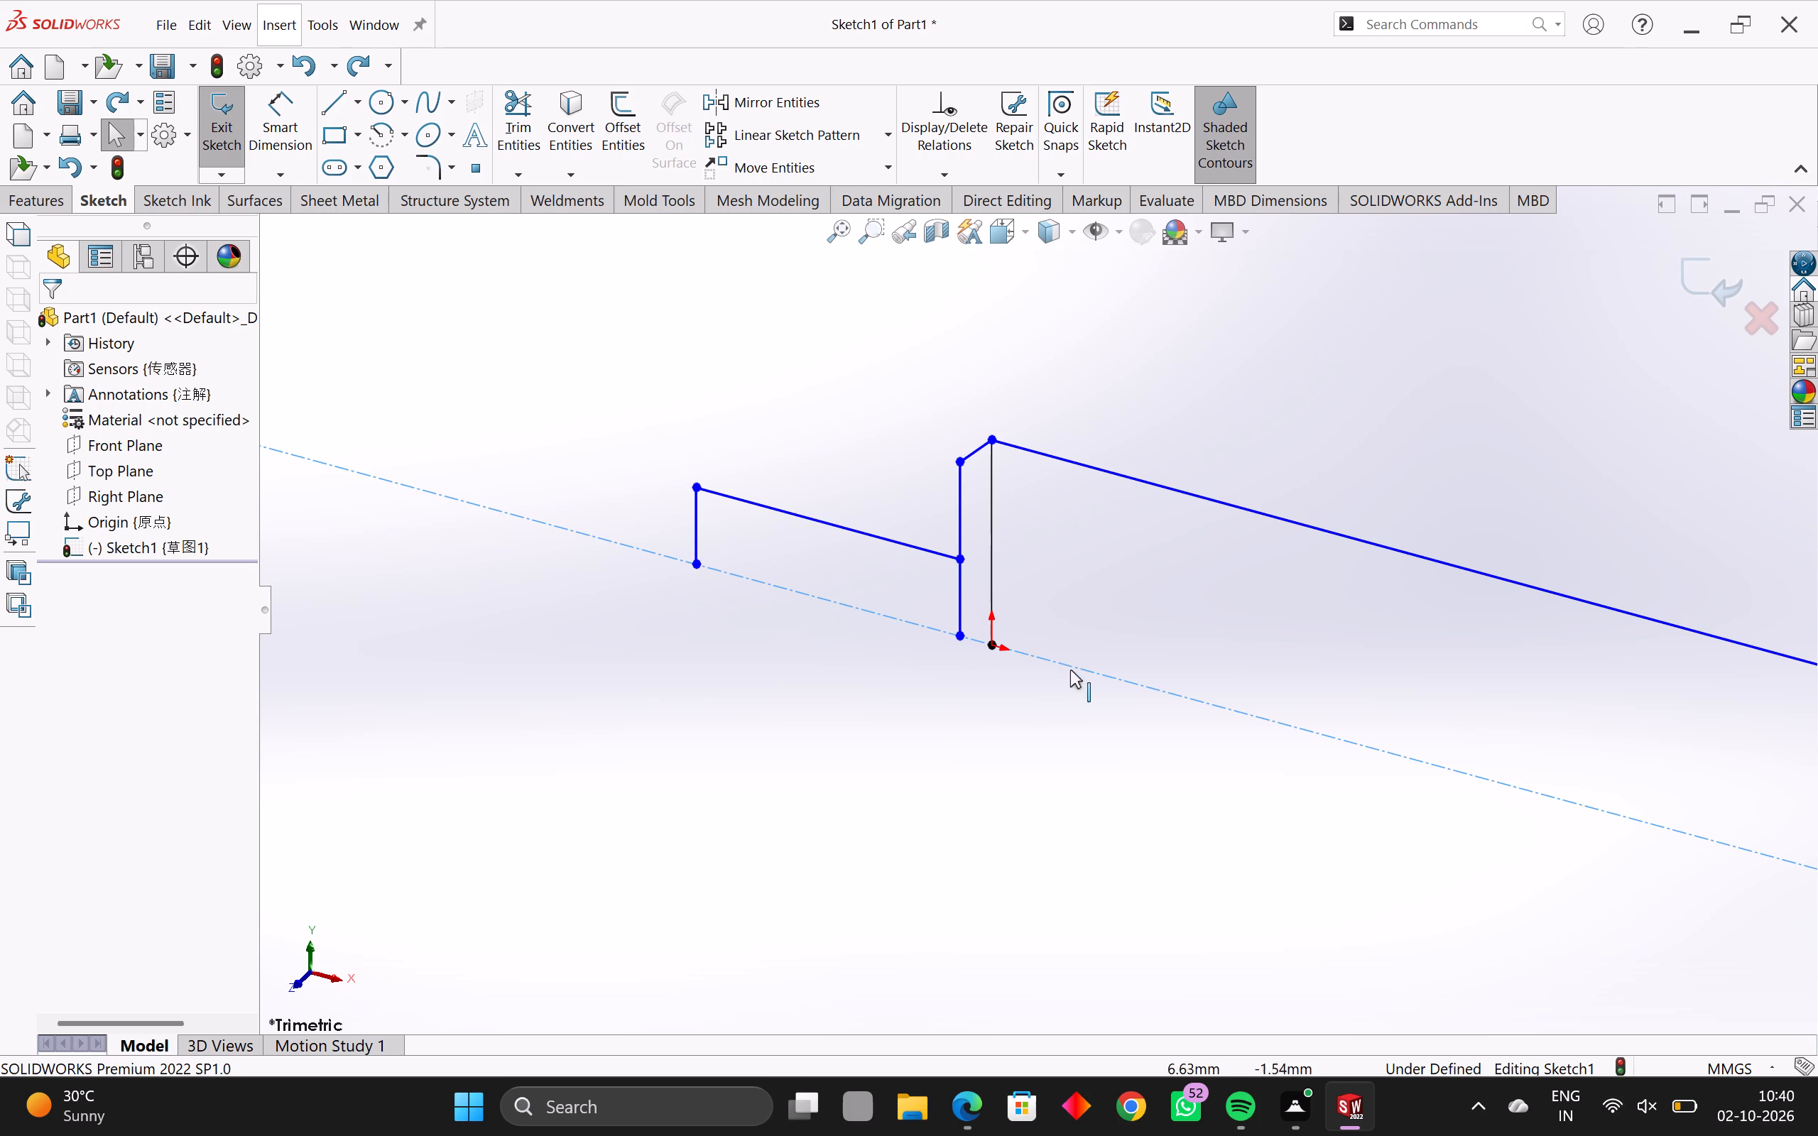
Delete the 20 mm vertical line rising from the origin and exit the sketch.
click(990, 559)
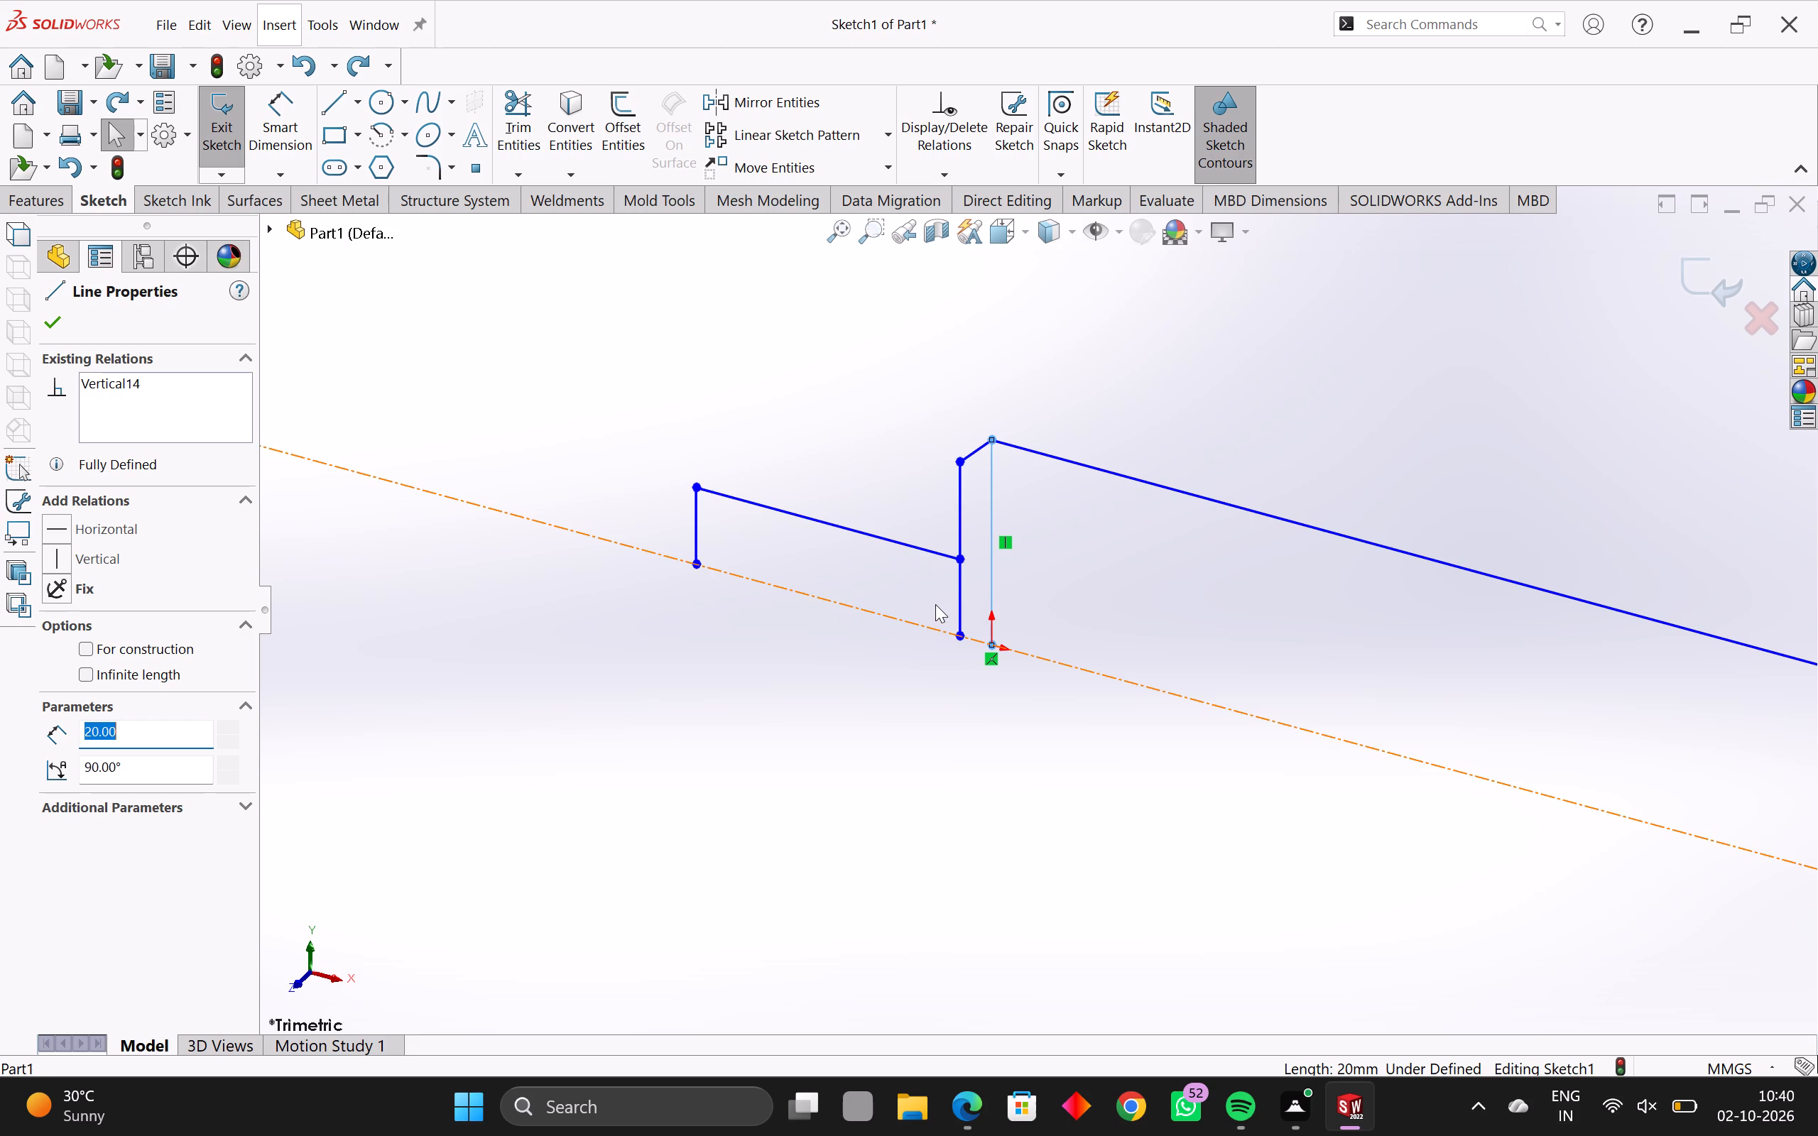
key(Delete)
scroll(1084, 623, down, 1)
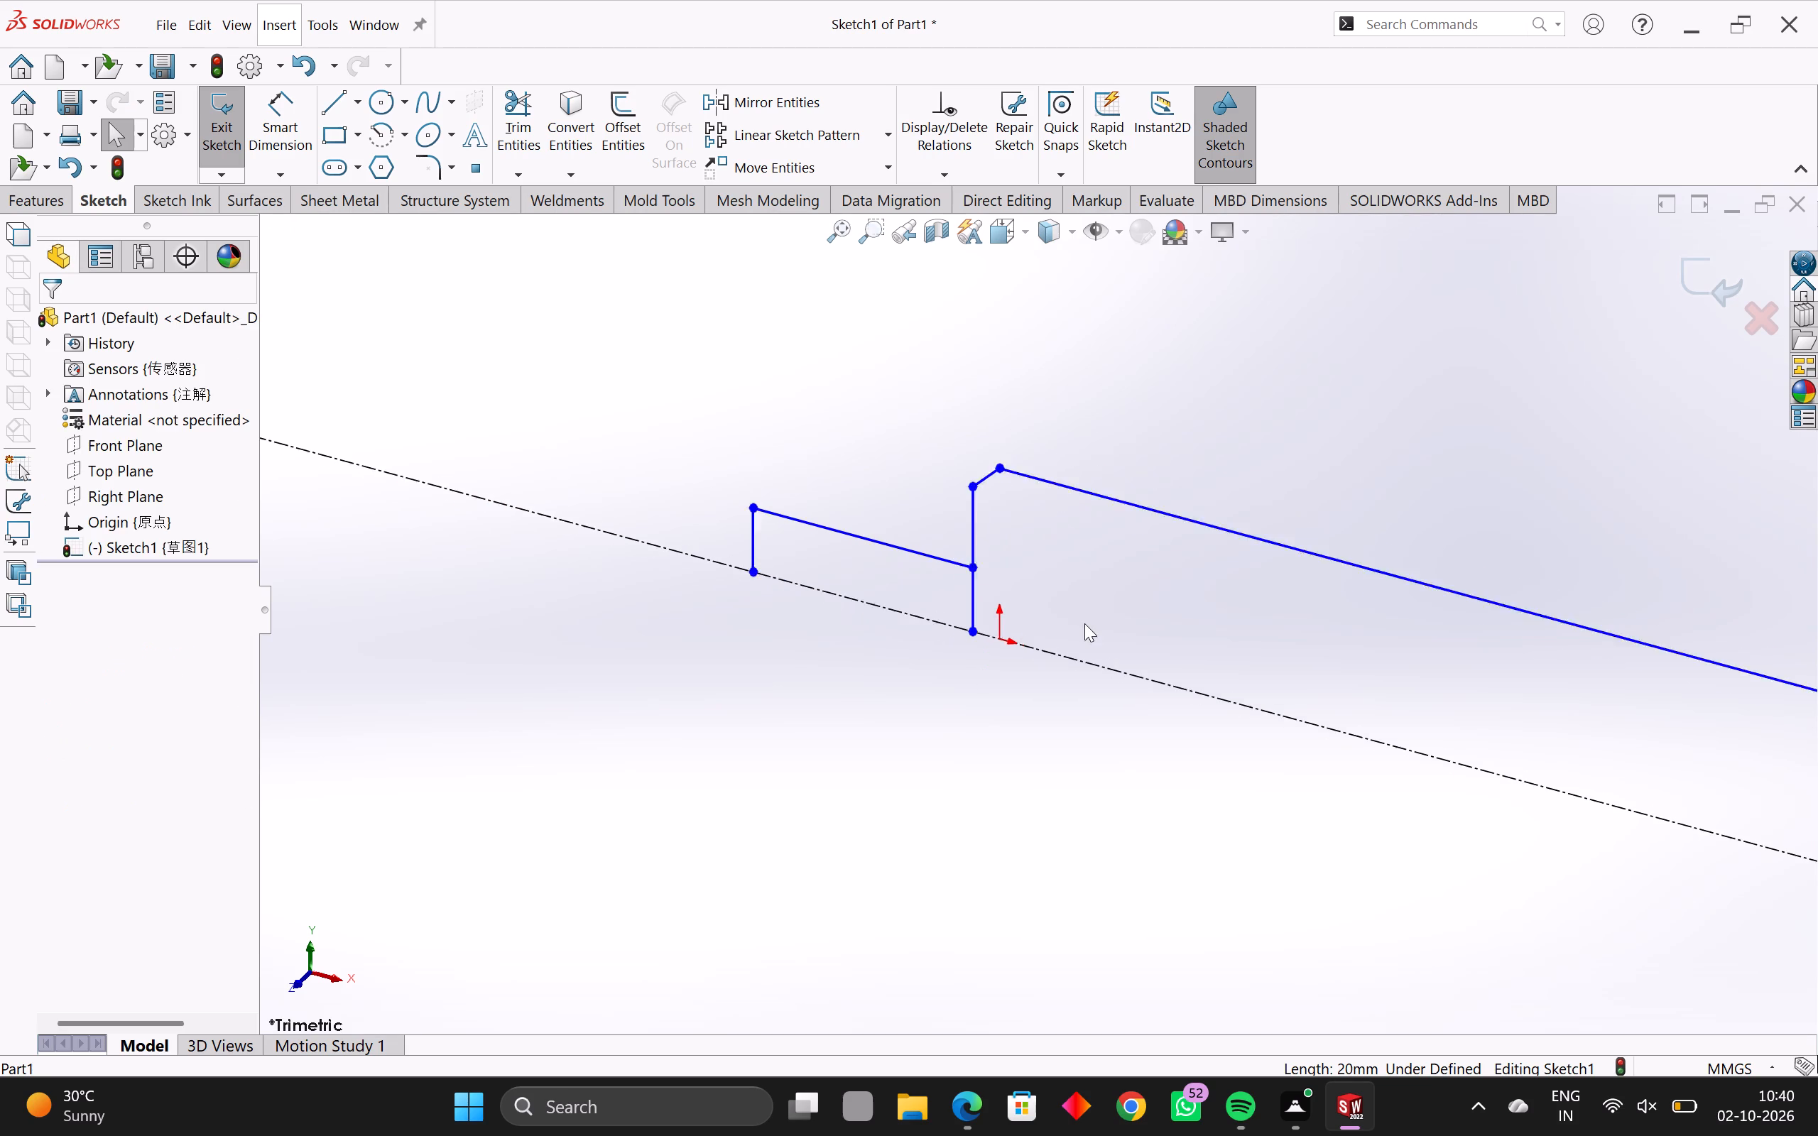
scroll(1084, 623, down, 1)
scroll(1197, 657, down, 4)
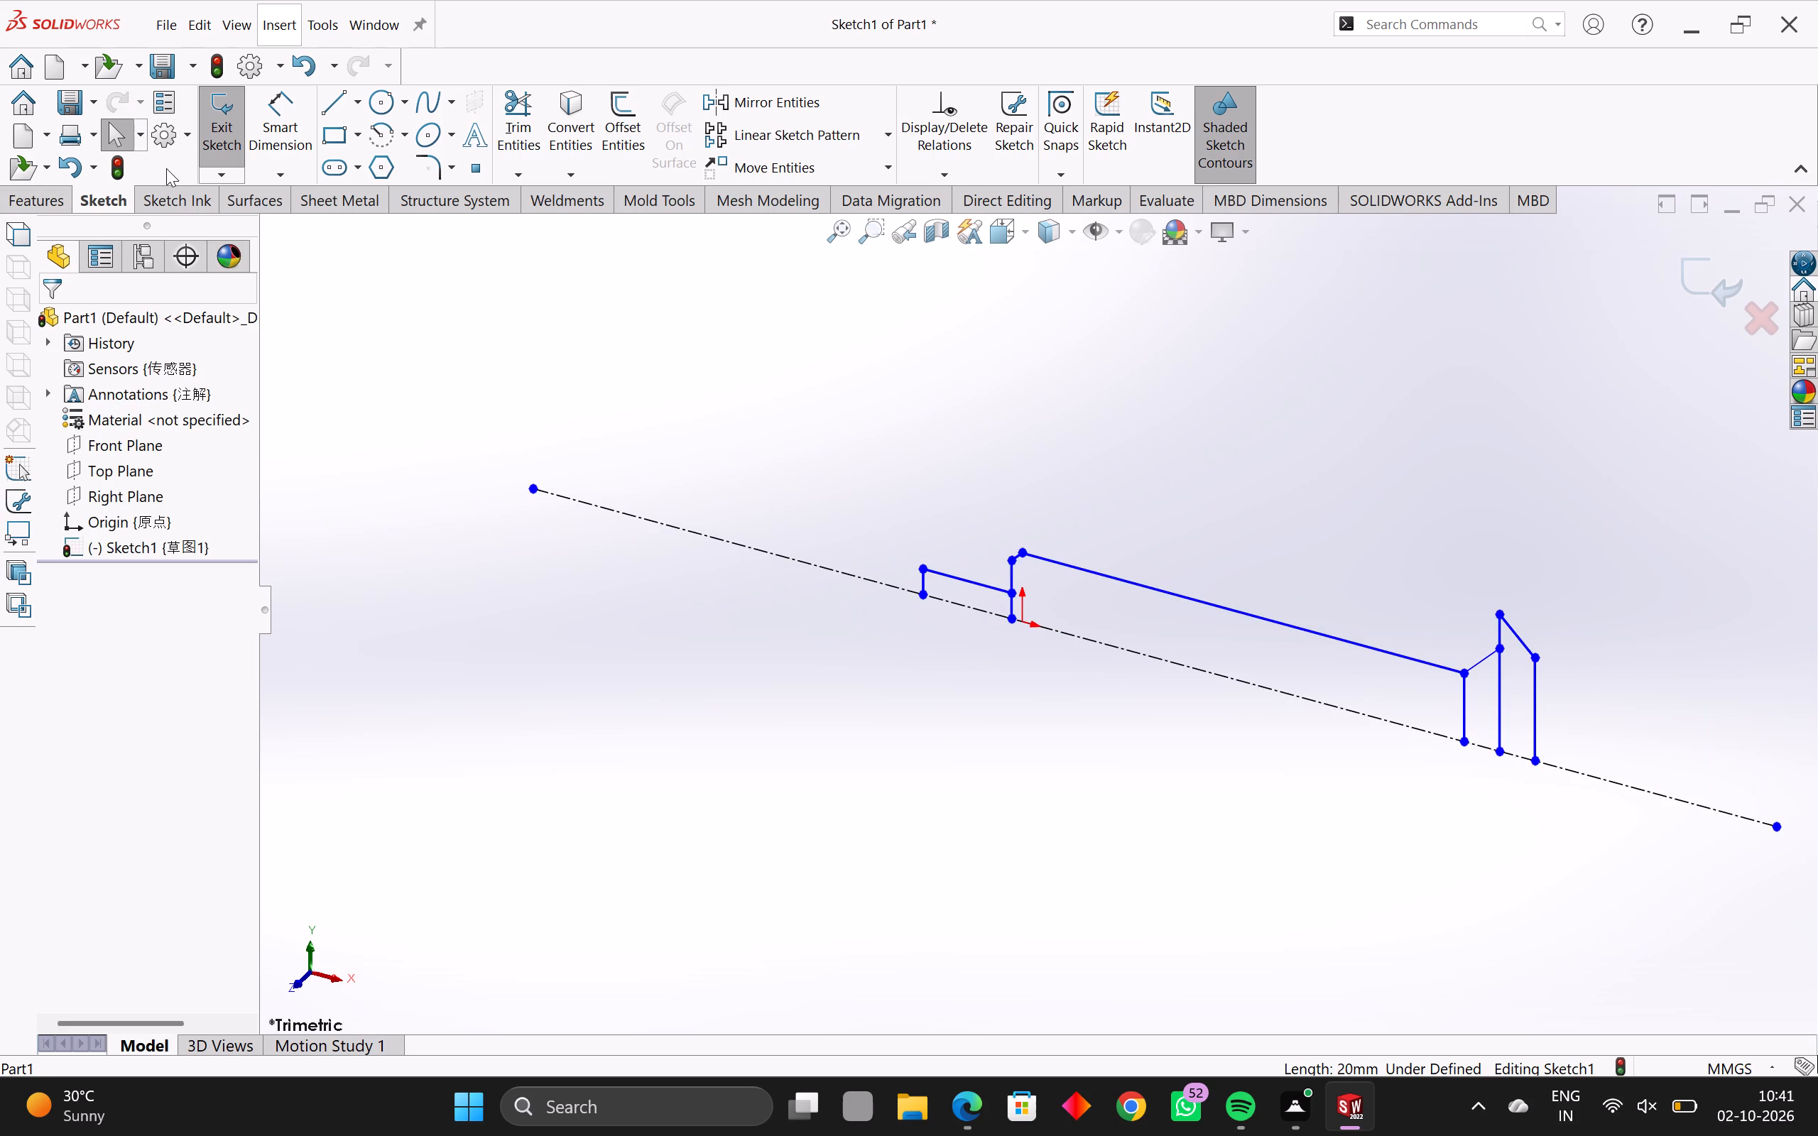
click(215, 114)
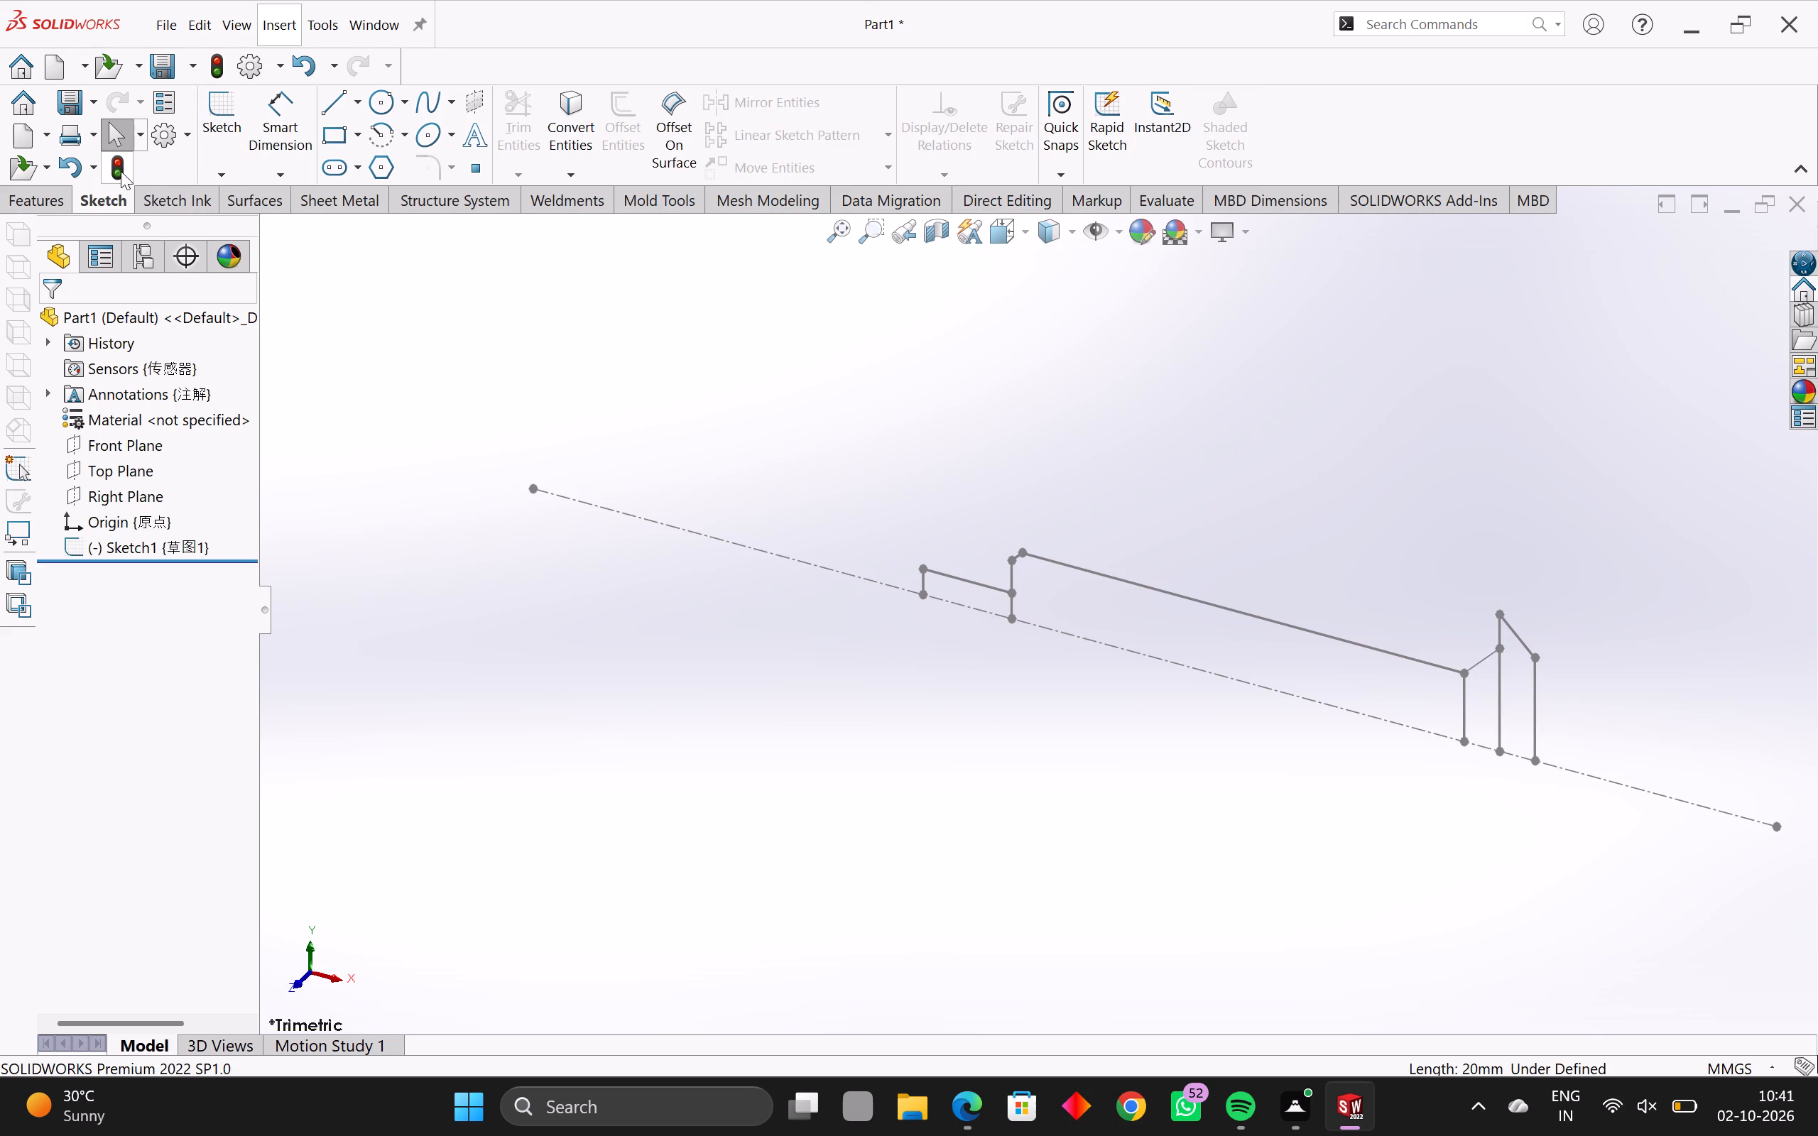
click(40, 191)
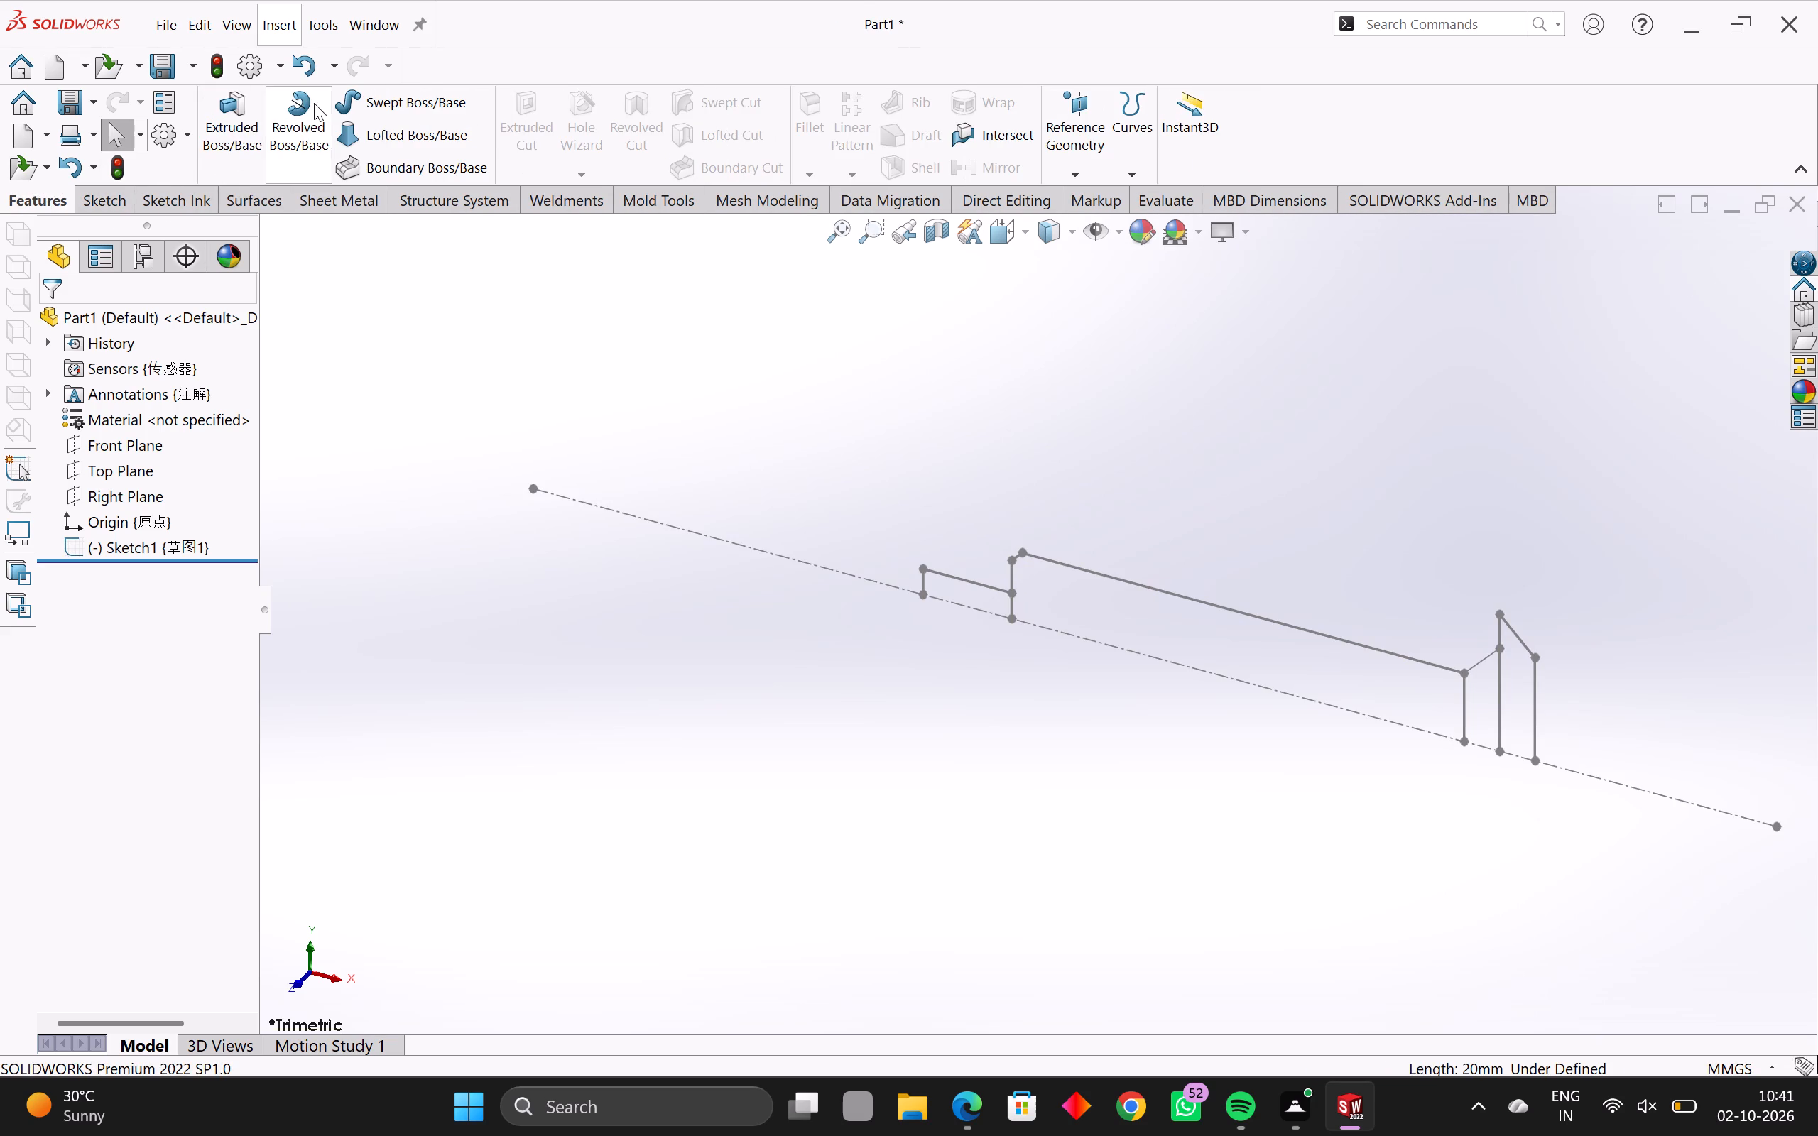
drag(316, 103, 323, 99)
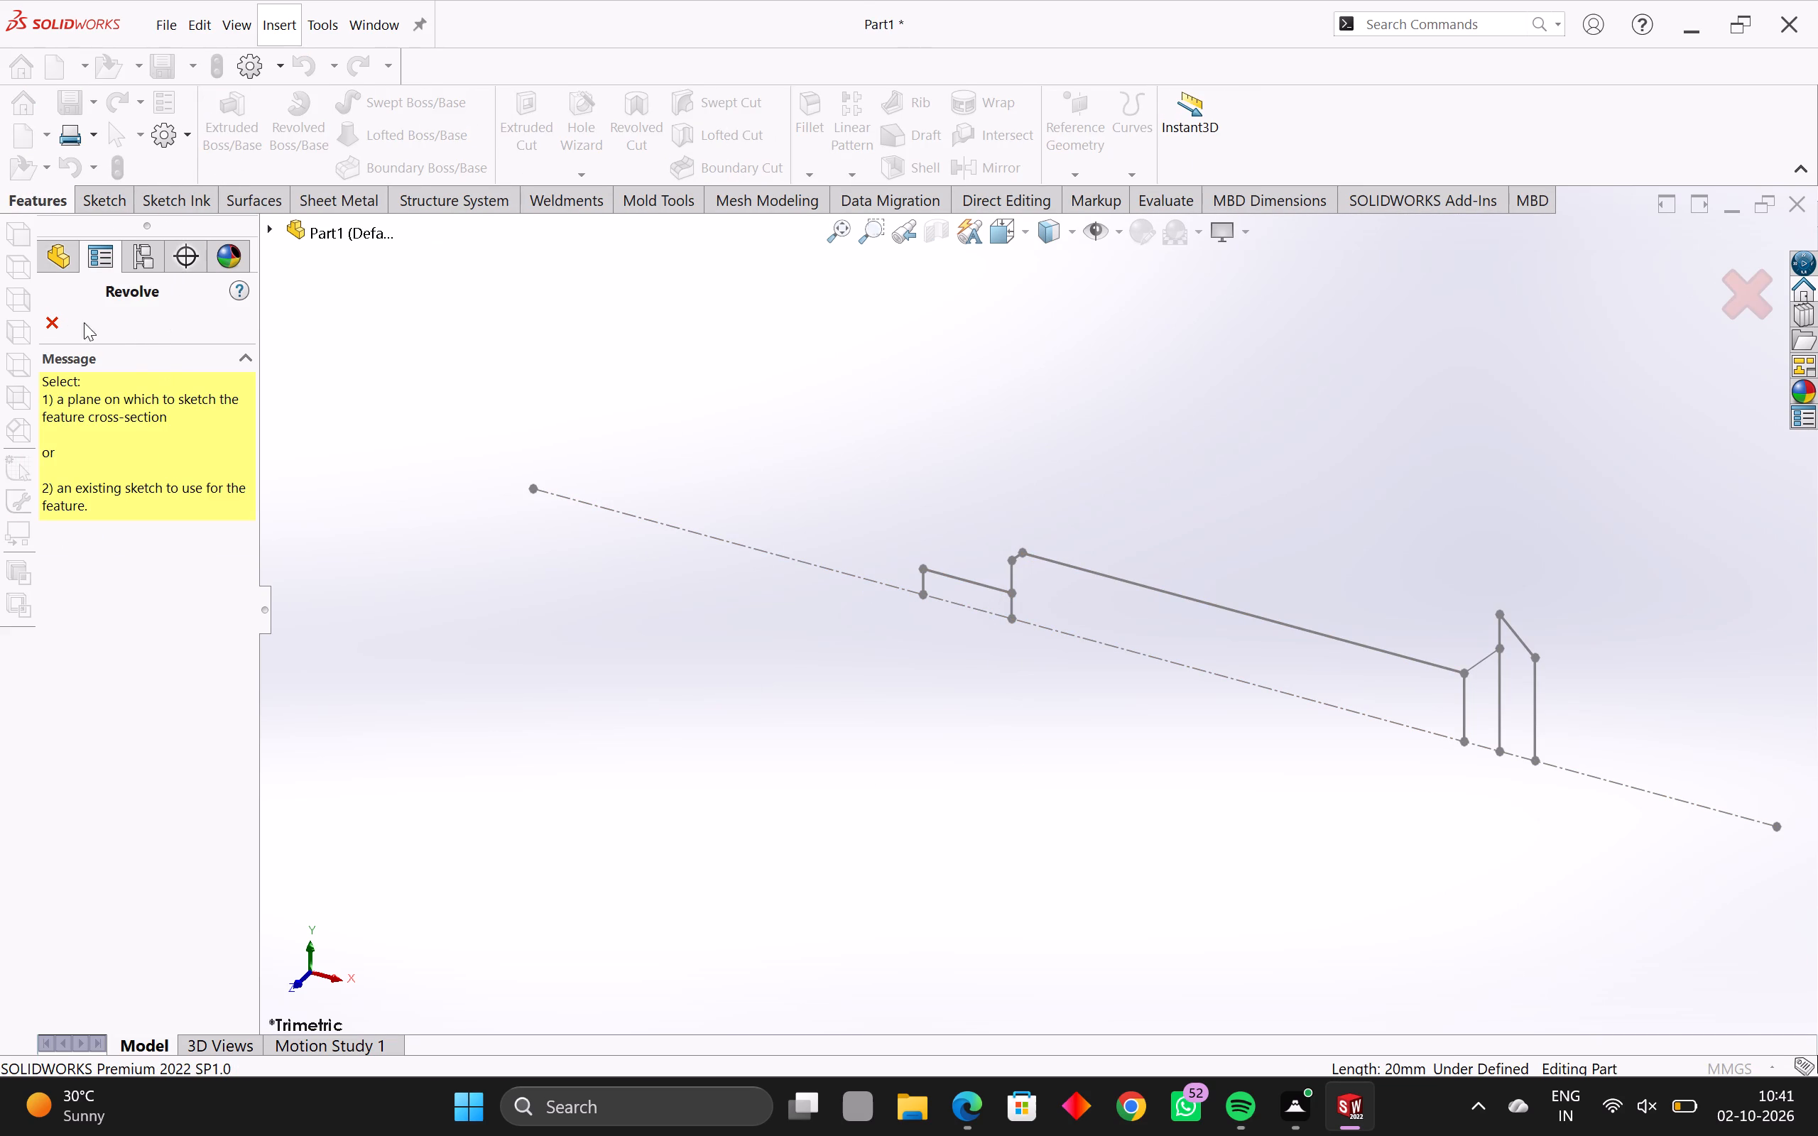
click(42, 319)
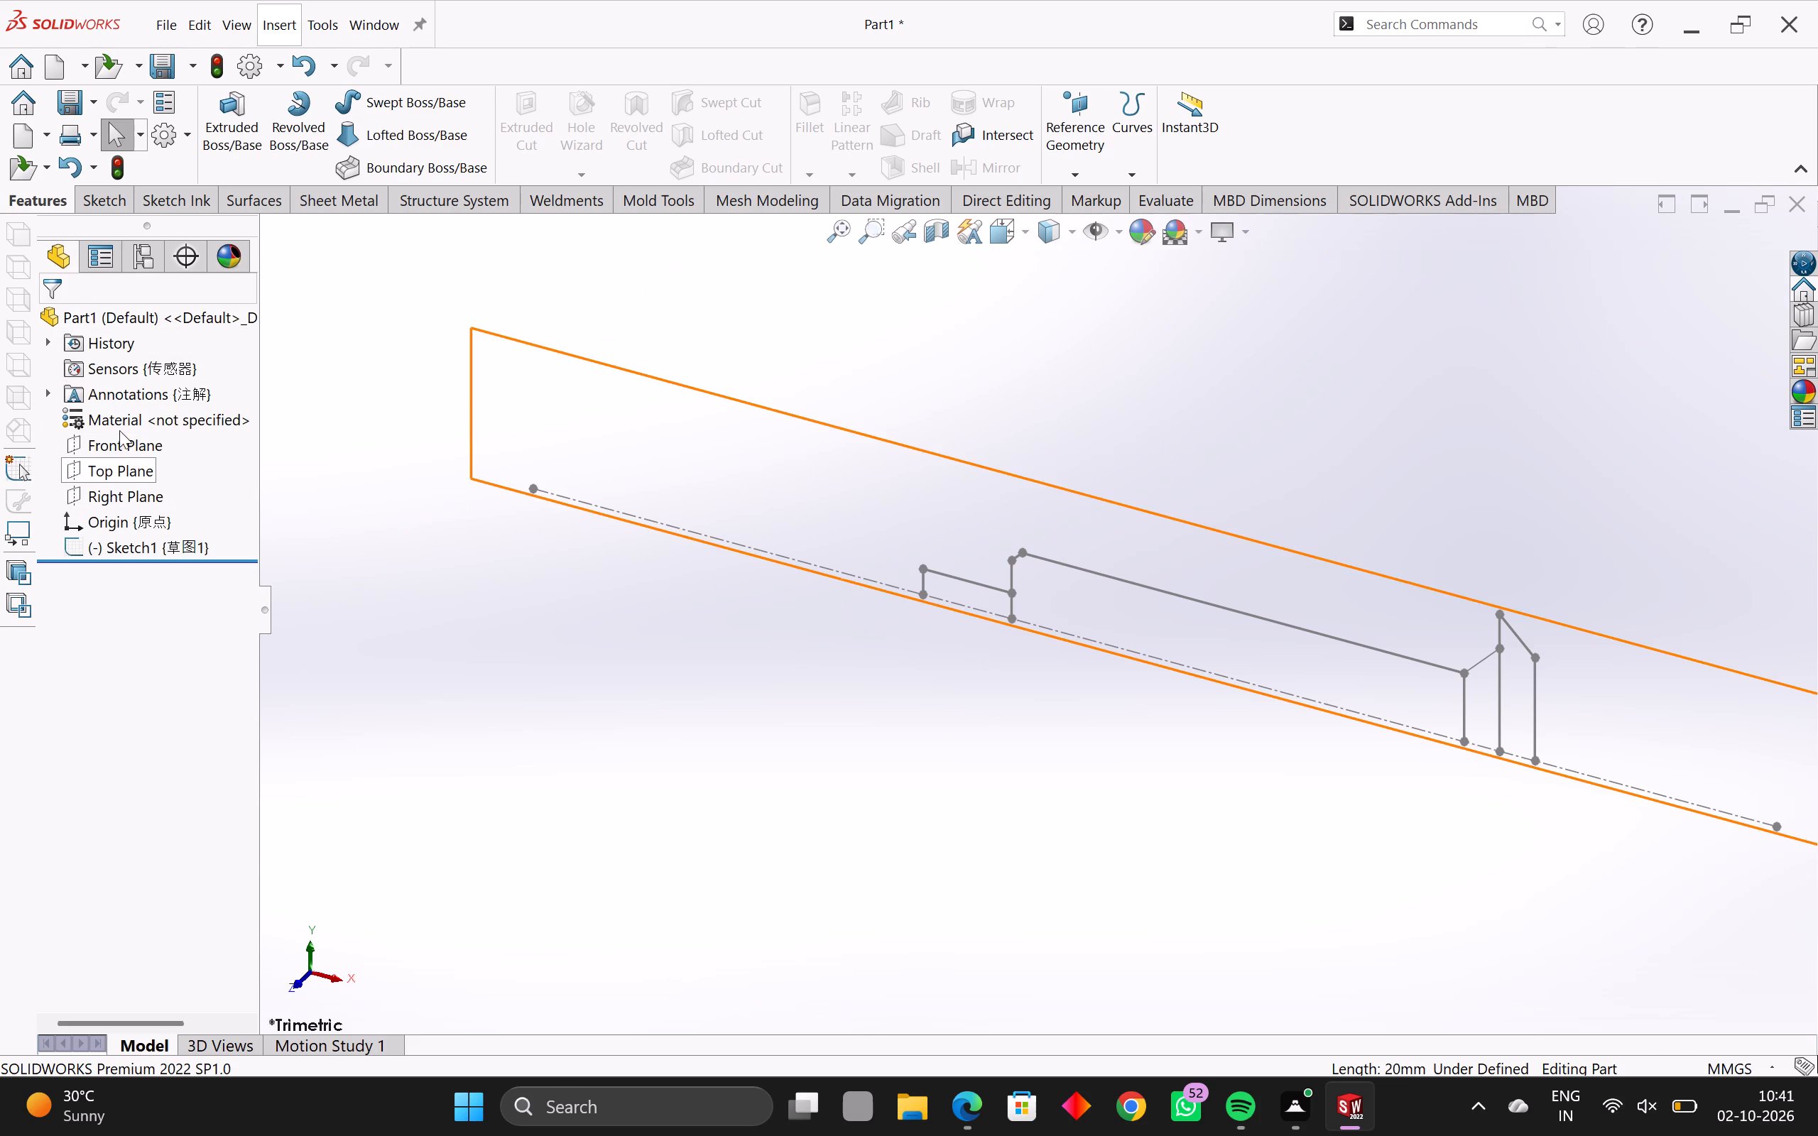
Start a revolve of the sketch about the centreline and select the small end, main body, sloped transition and flange regions as contours.
drag(305, 111, 310, 119)
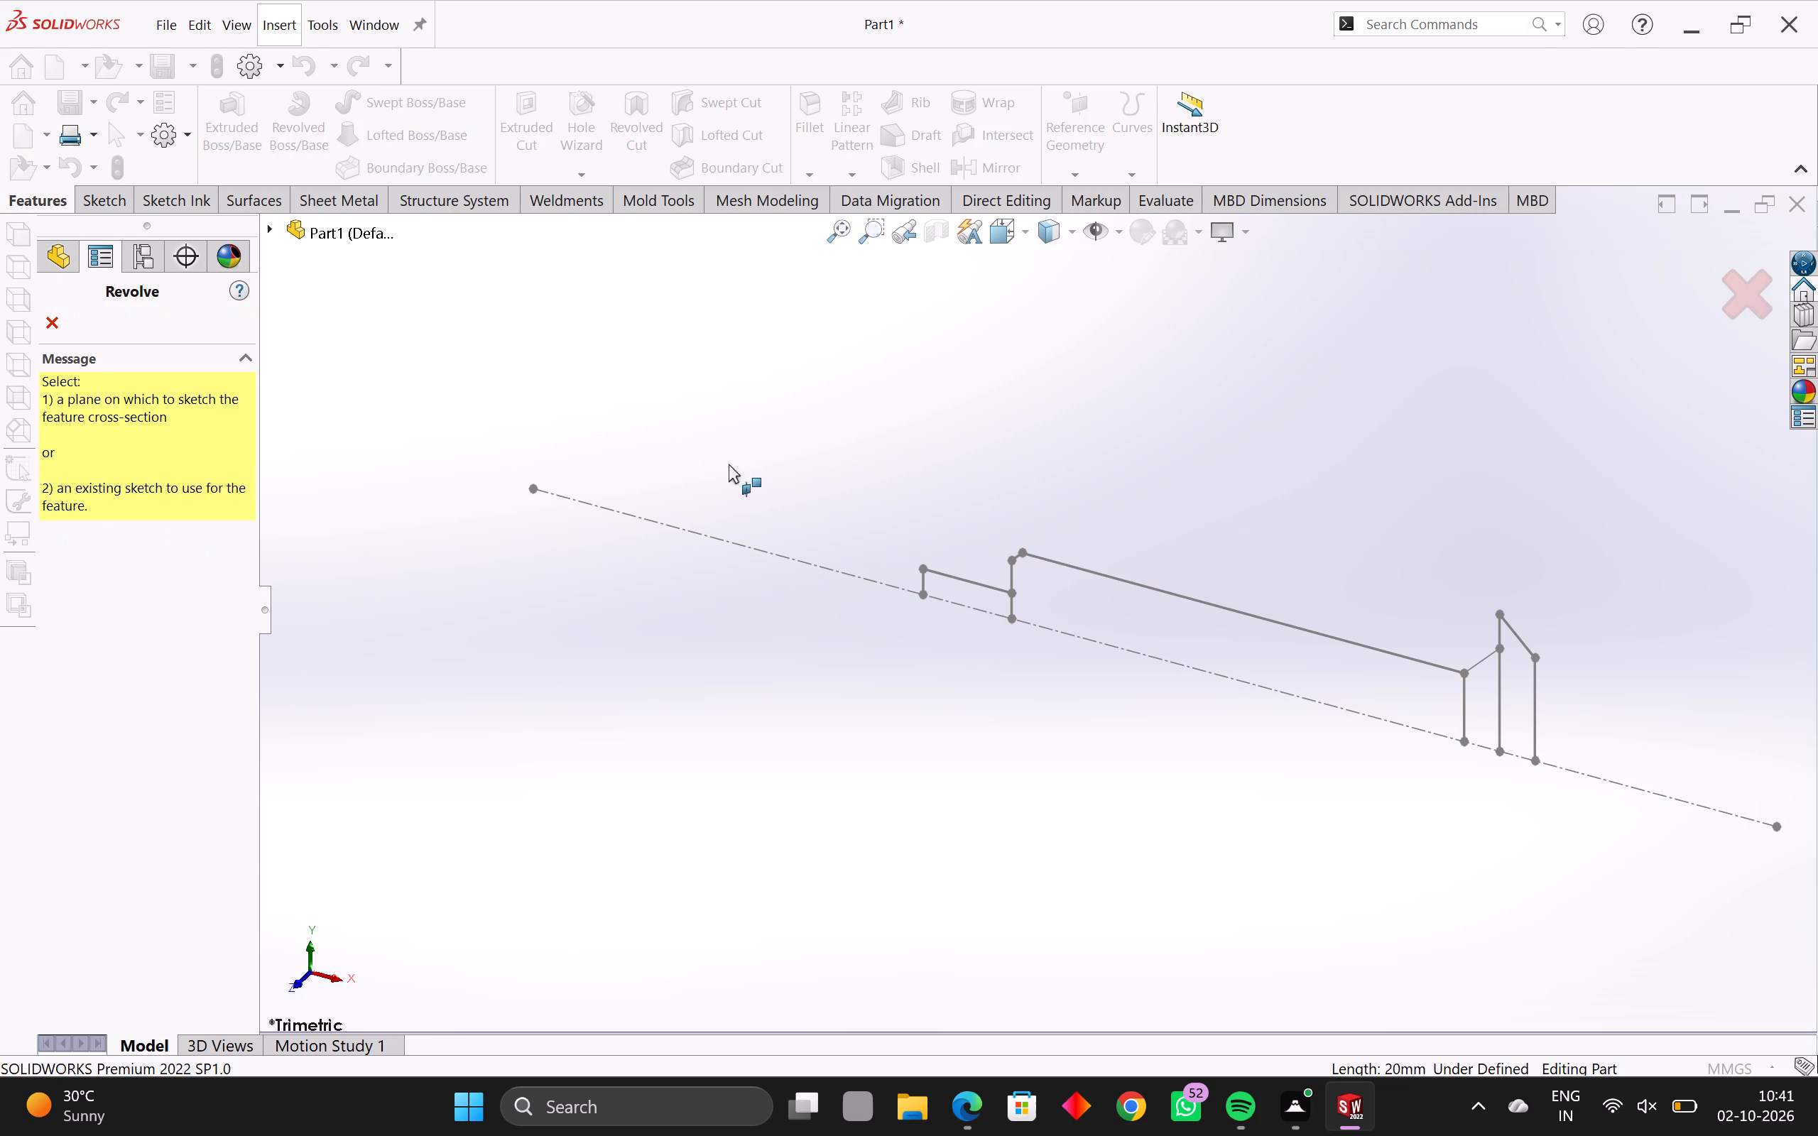
click(967, 578)
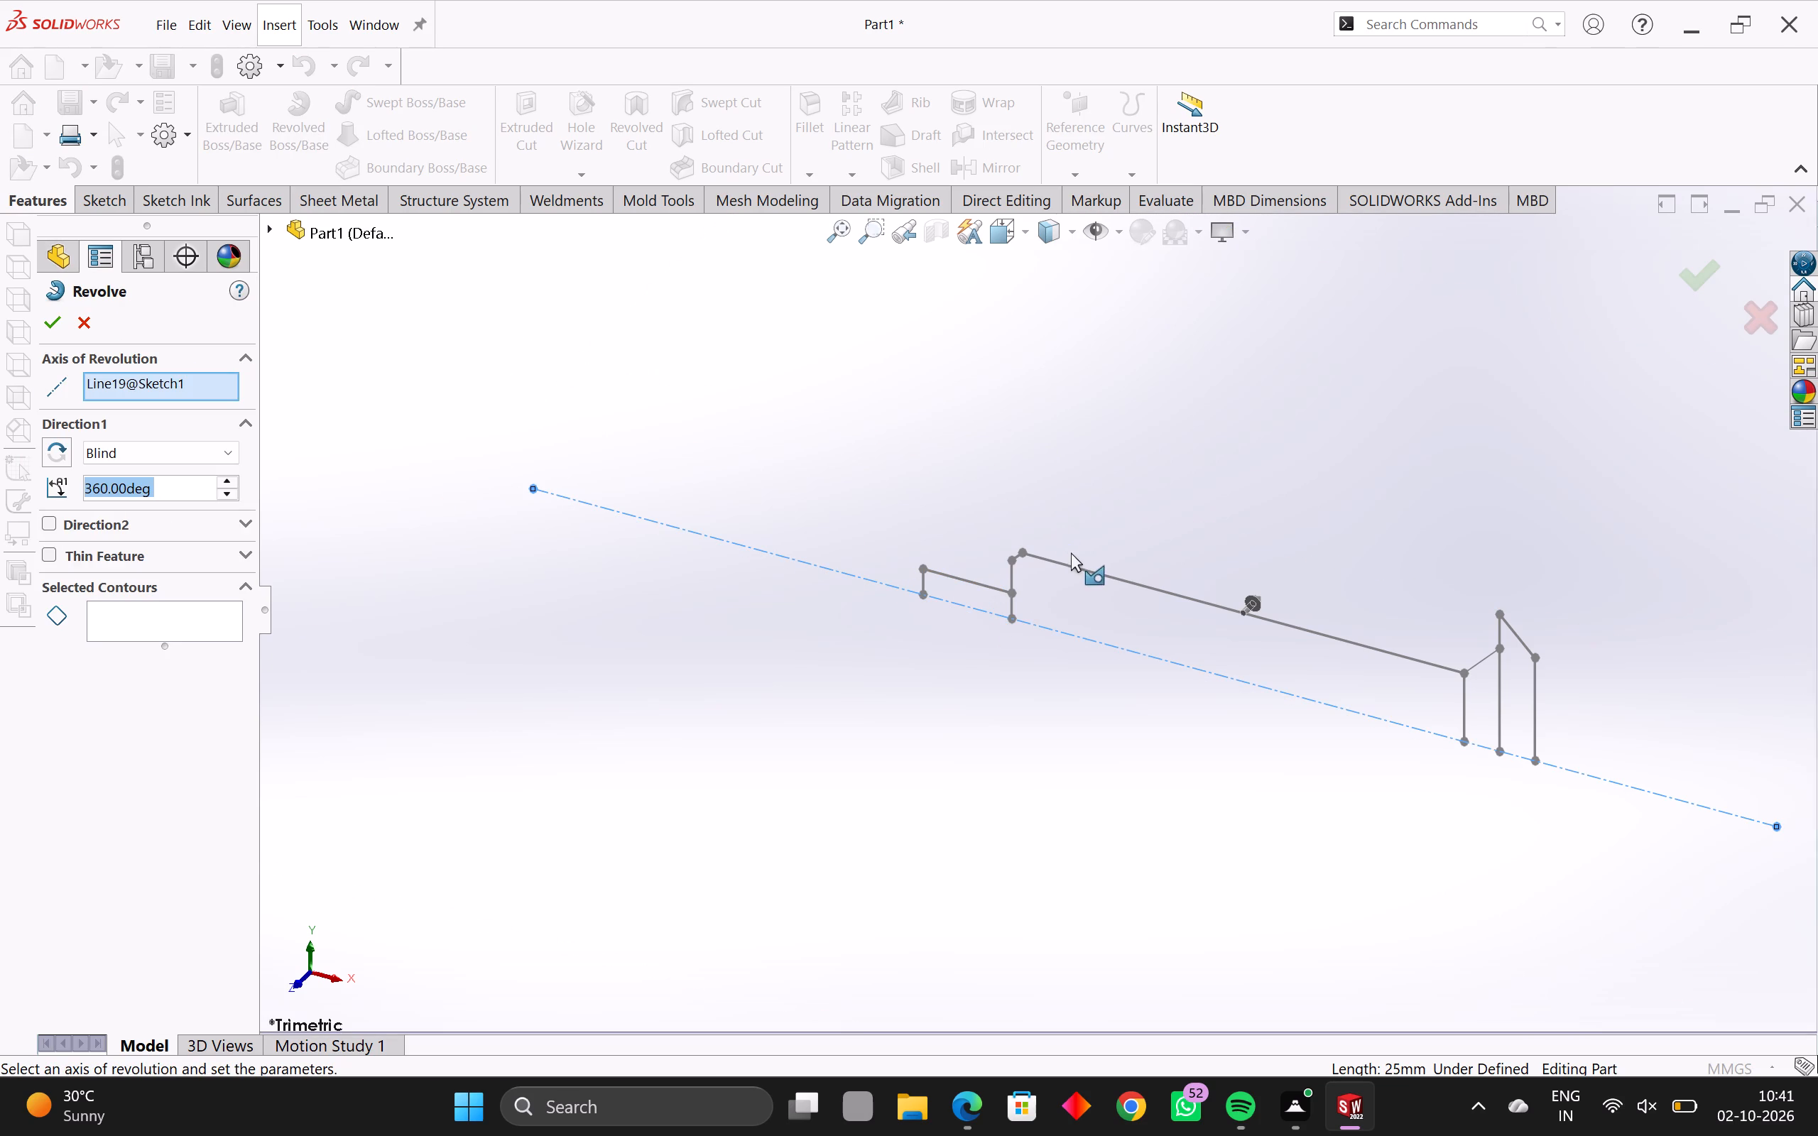
click(920, 584)
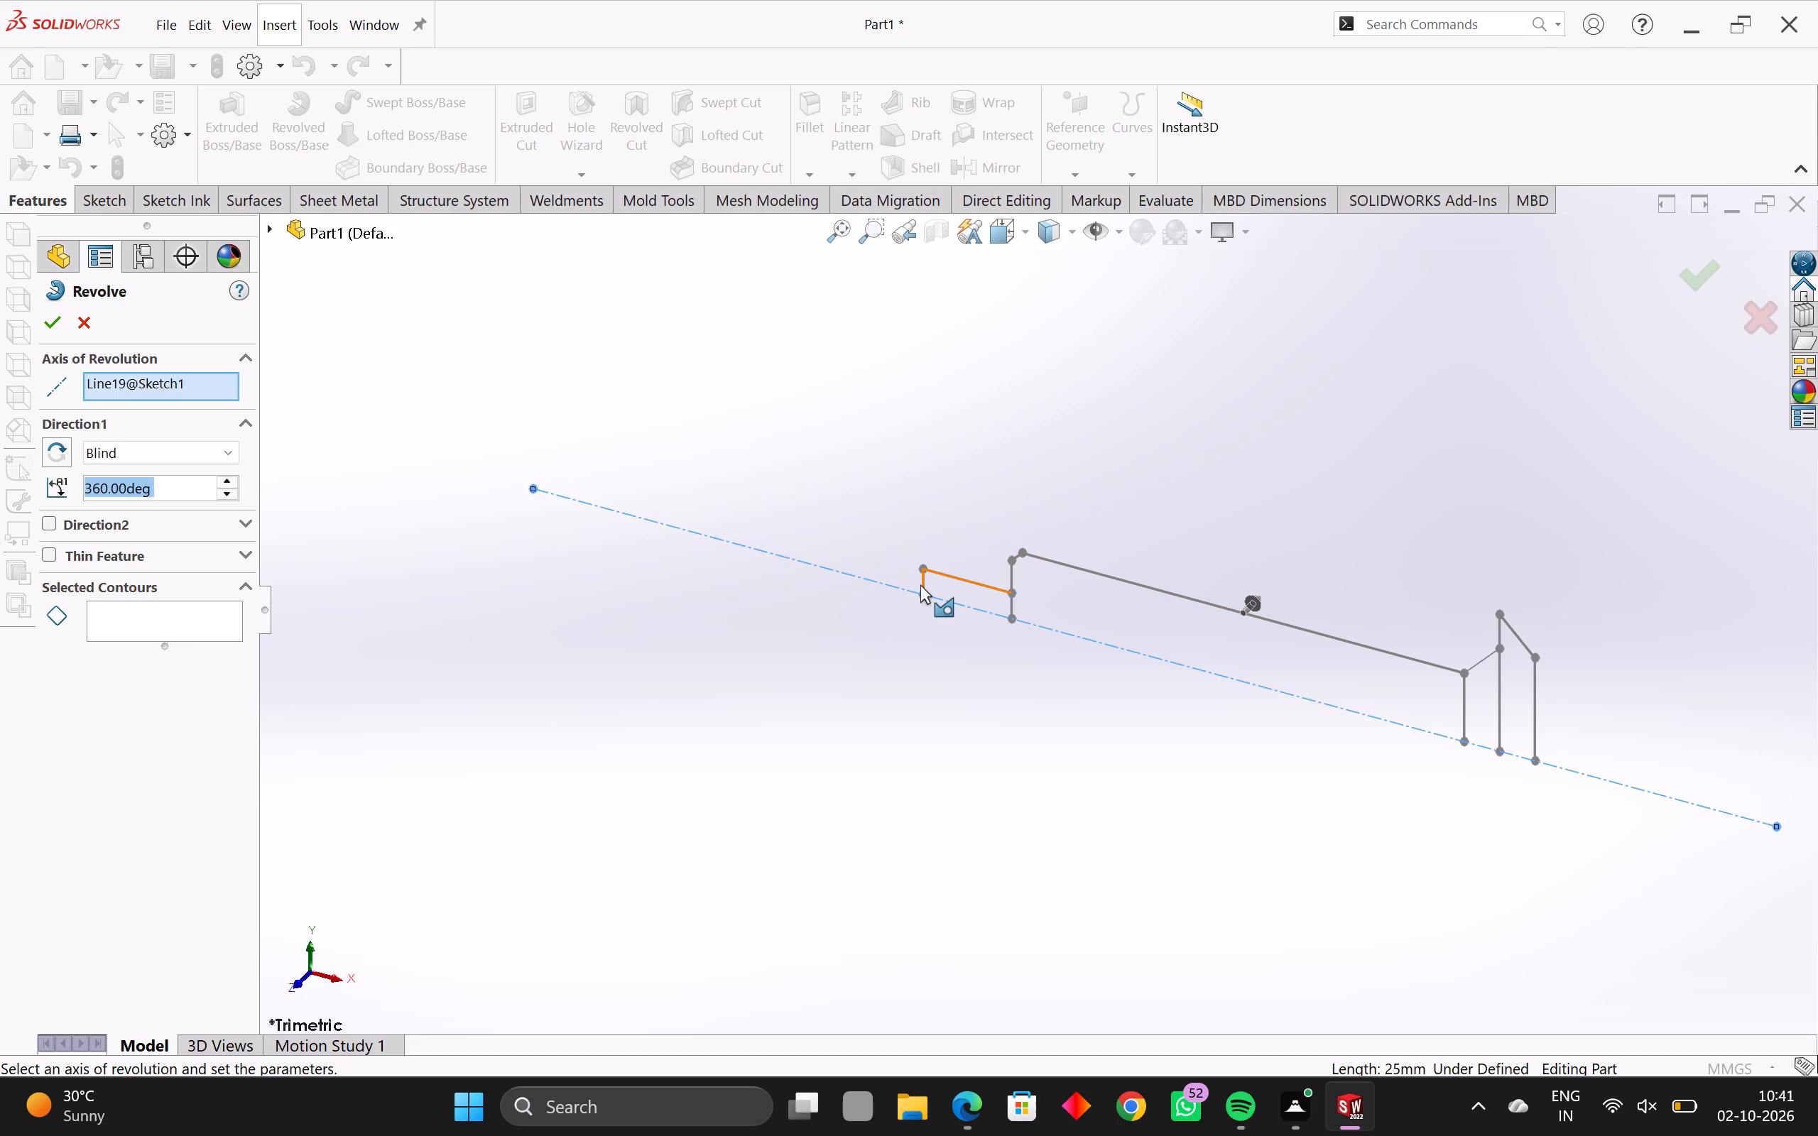
click(1043, 566)
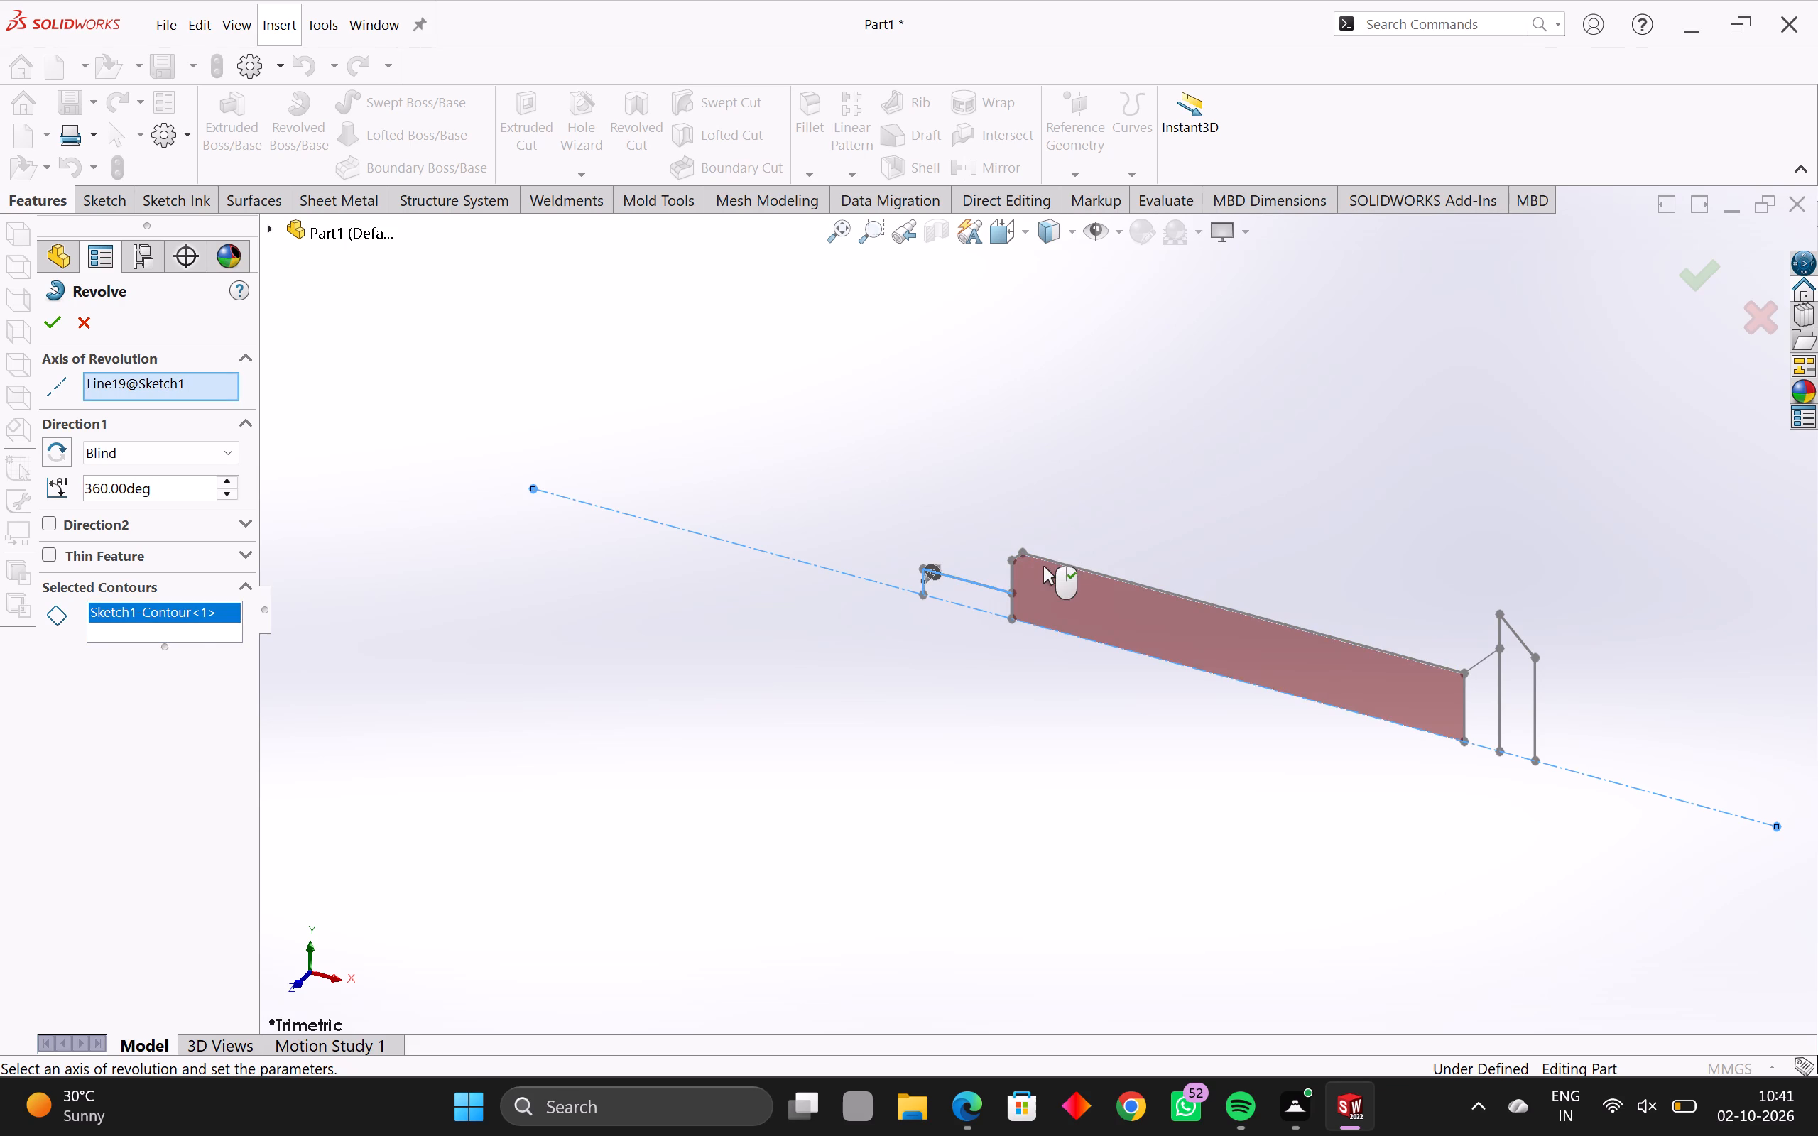
click(1513, 697)
click(1484, 700)
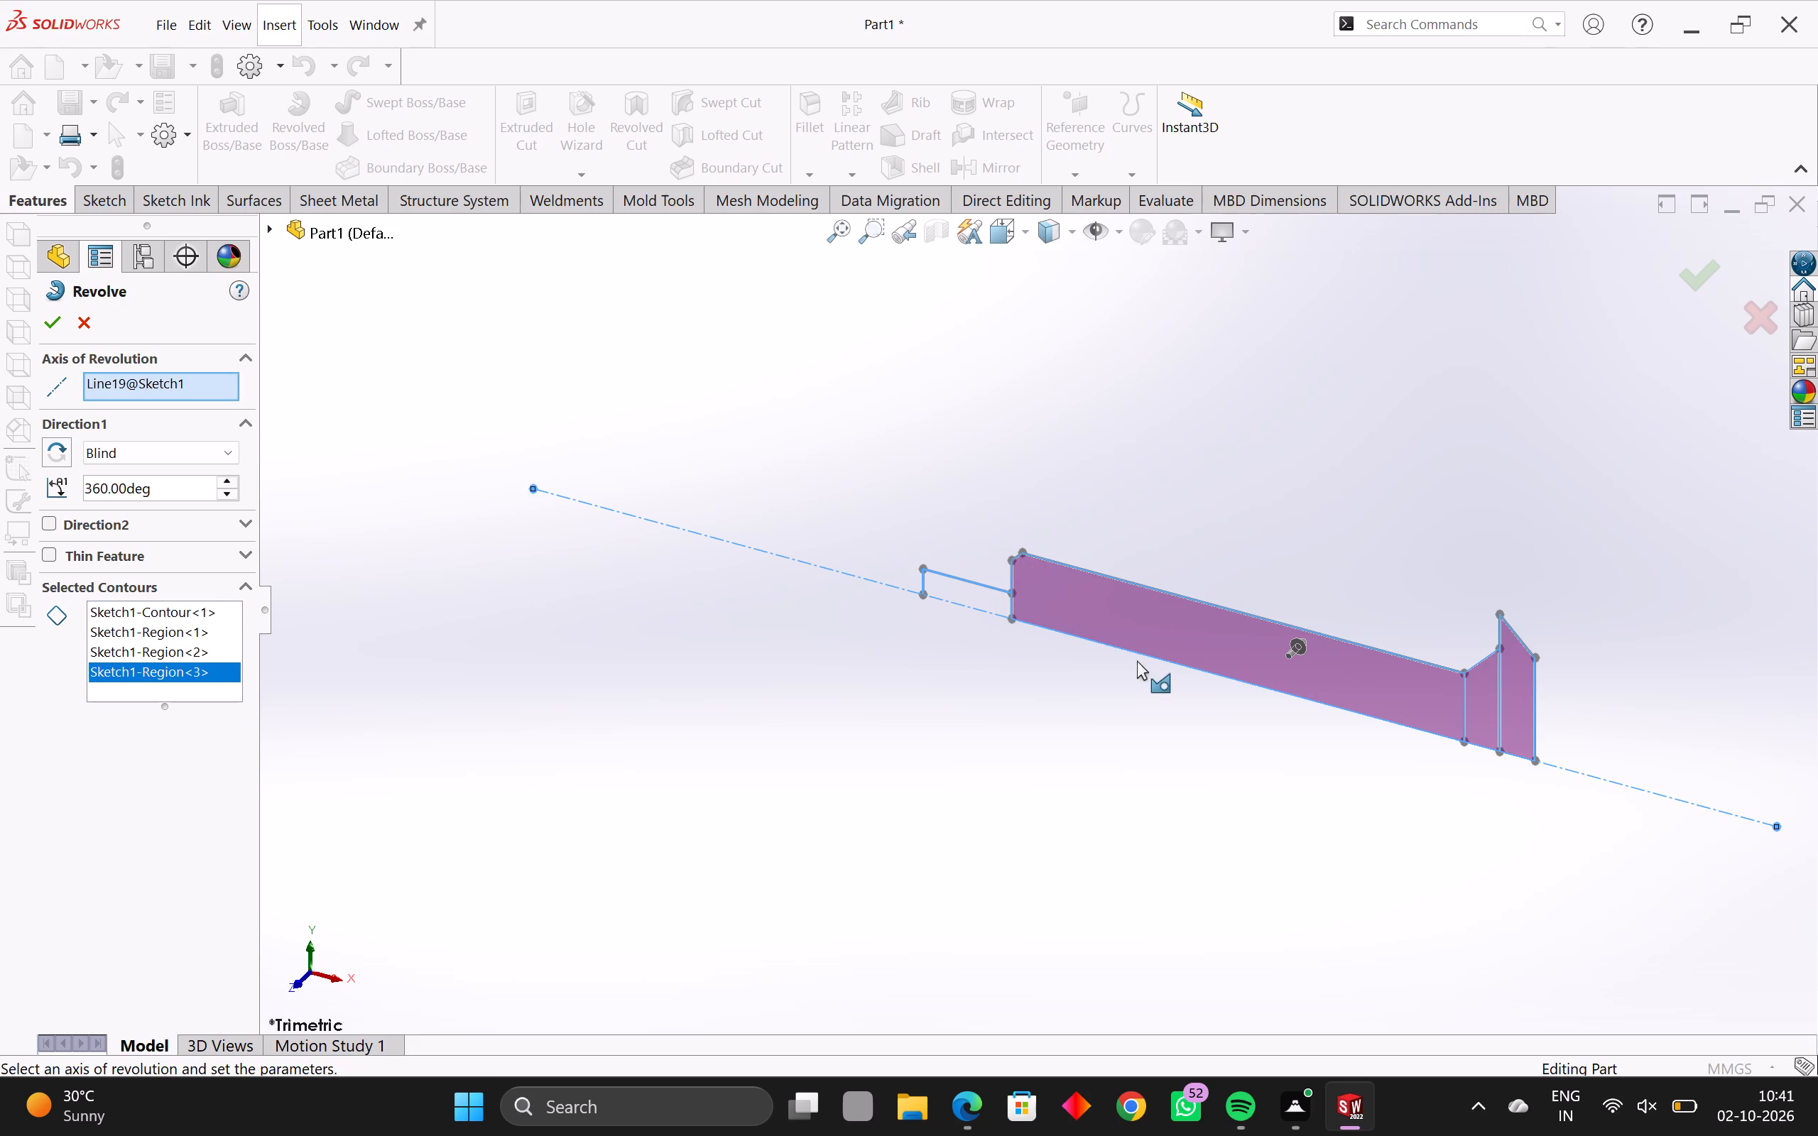
click(974, 589)
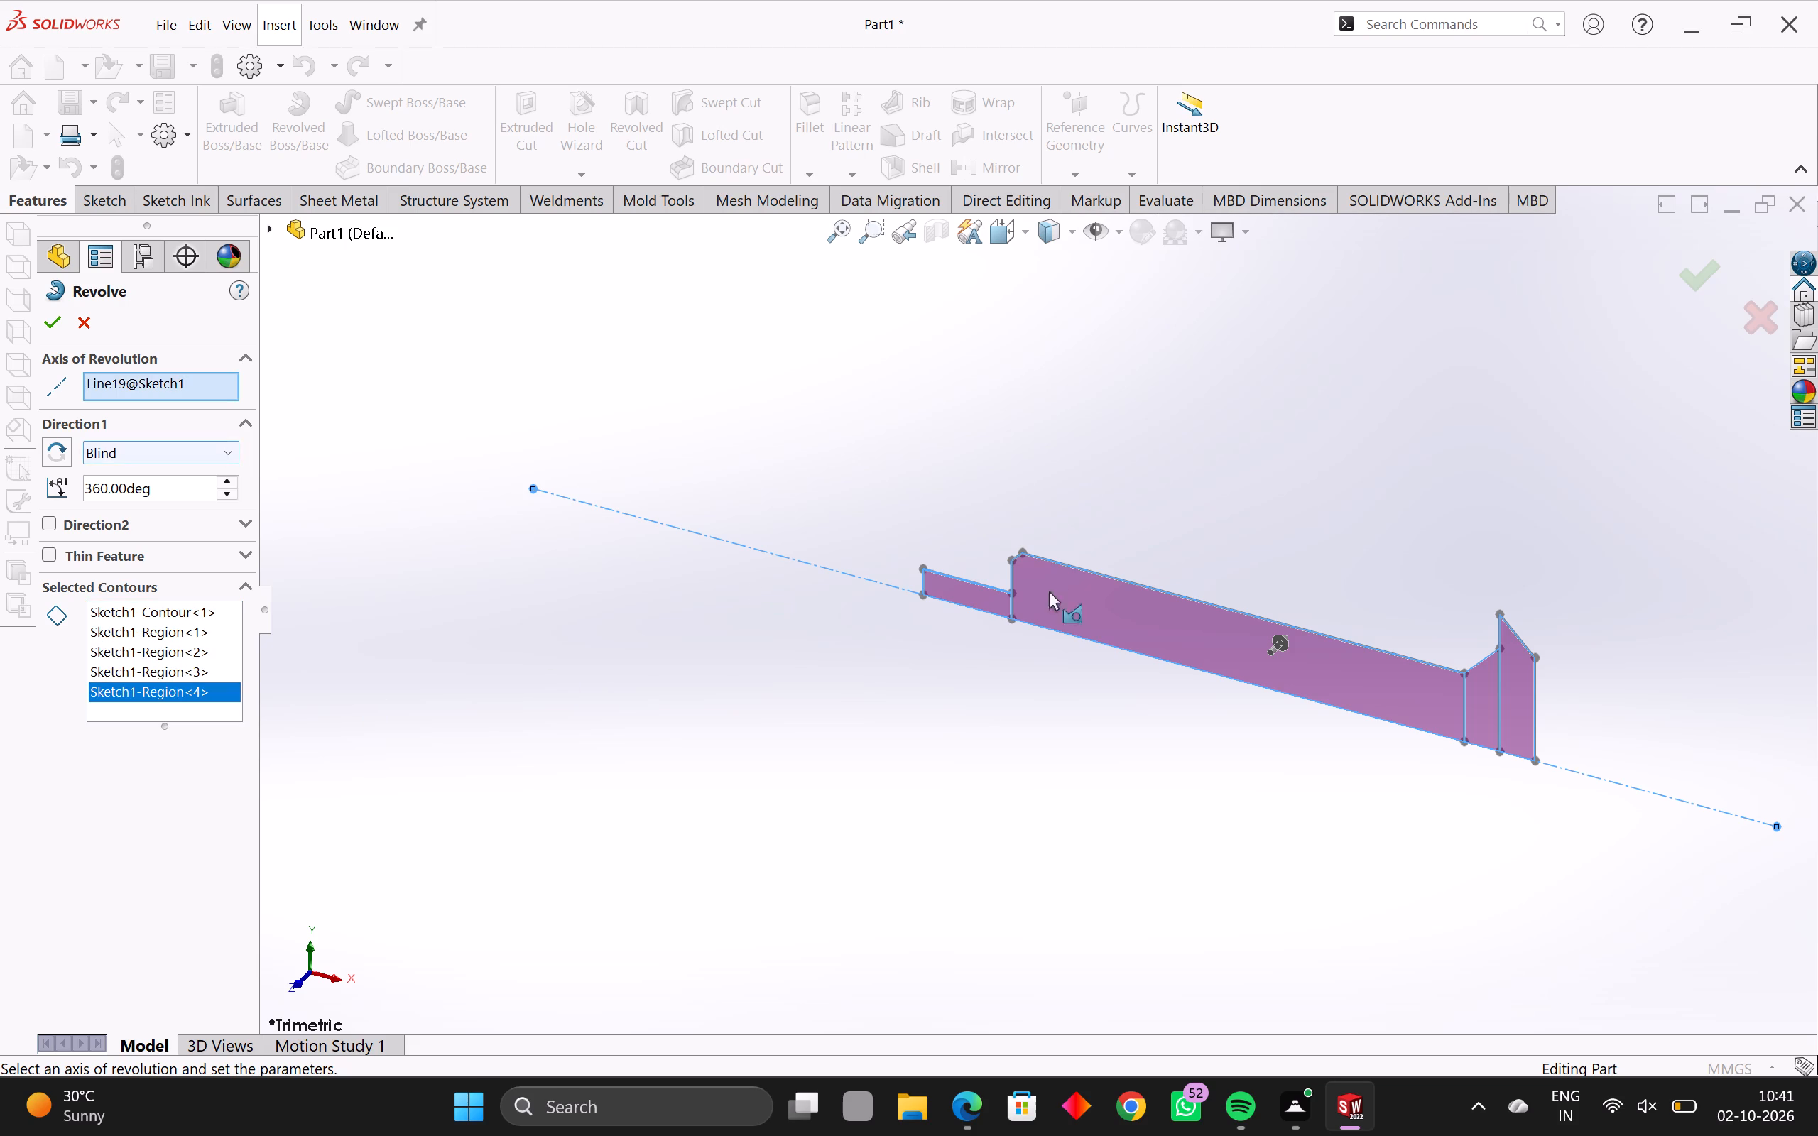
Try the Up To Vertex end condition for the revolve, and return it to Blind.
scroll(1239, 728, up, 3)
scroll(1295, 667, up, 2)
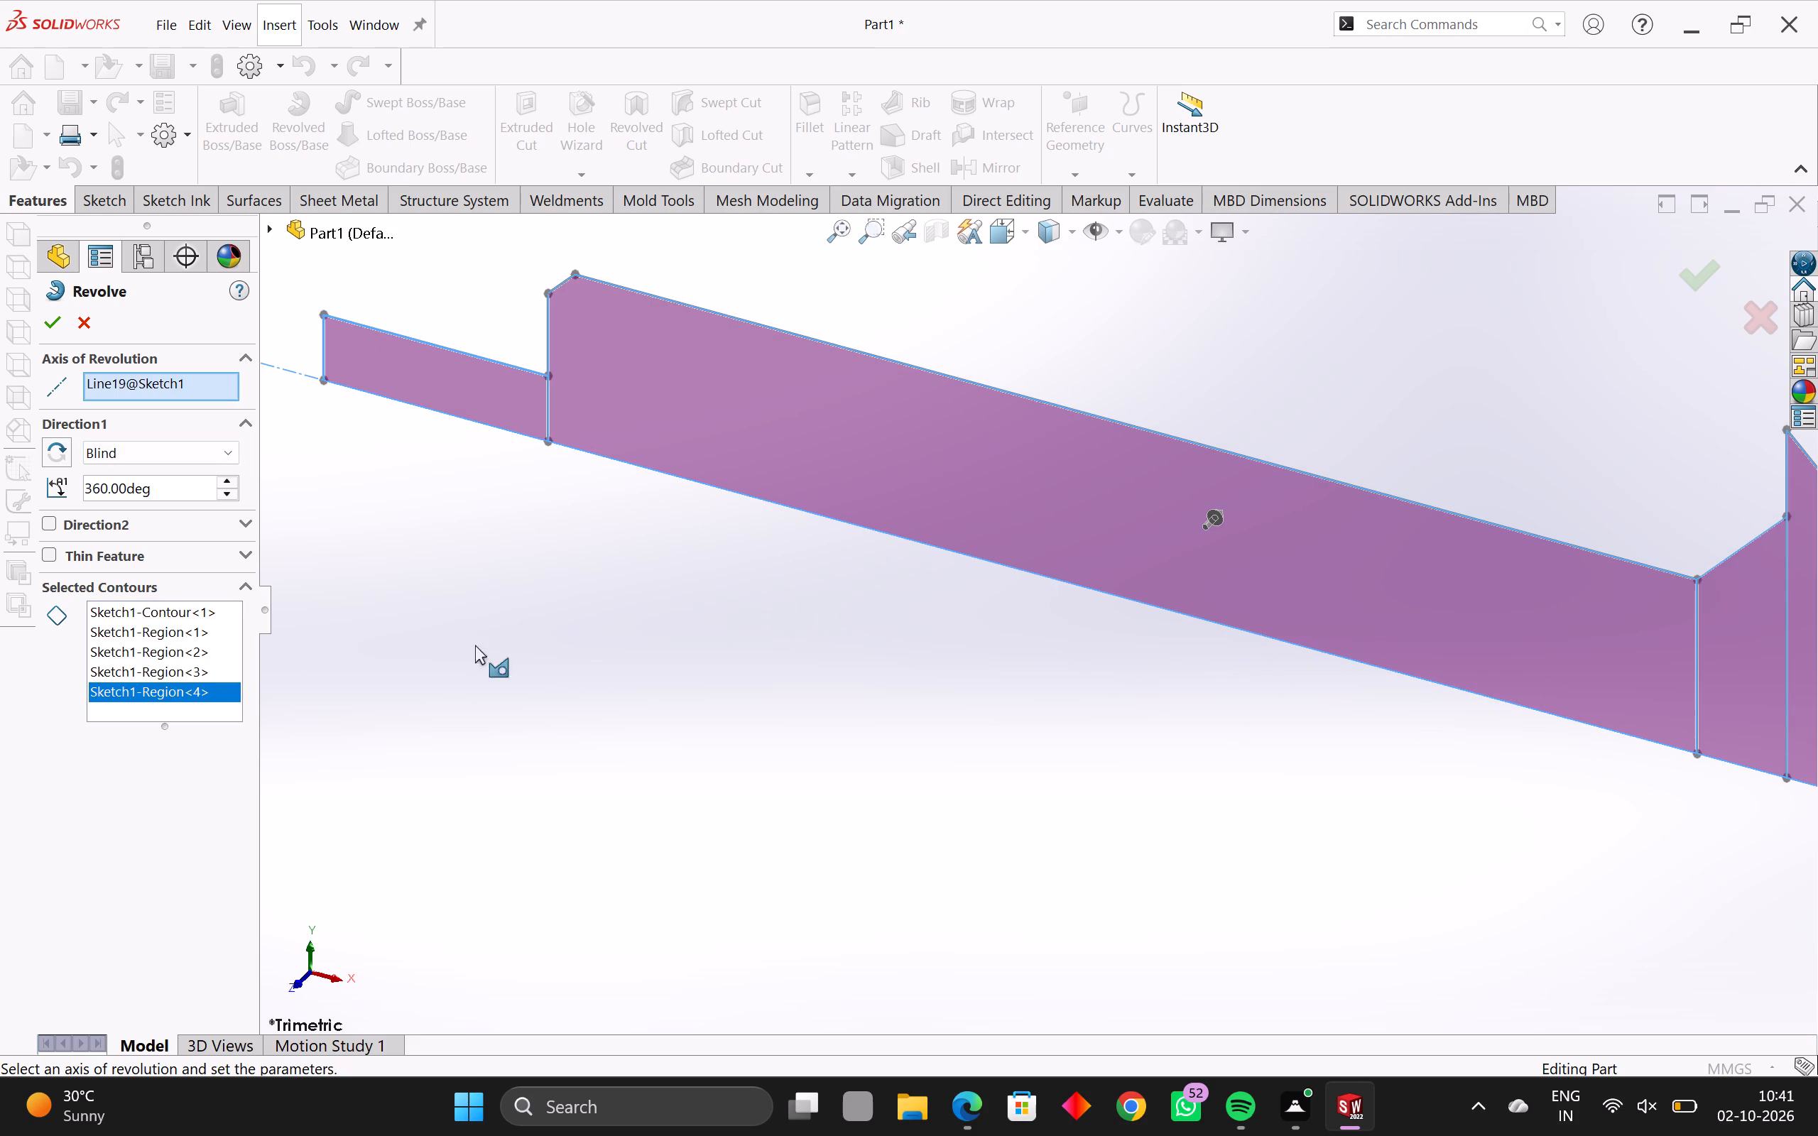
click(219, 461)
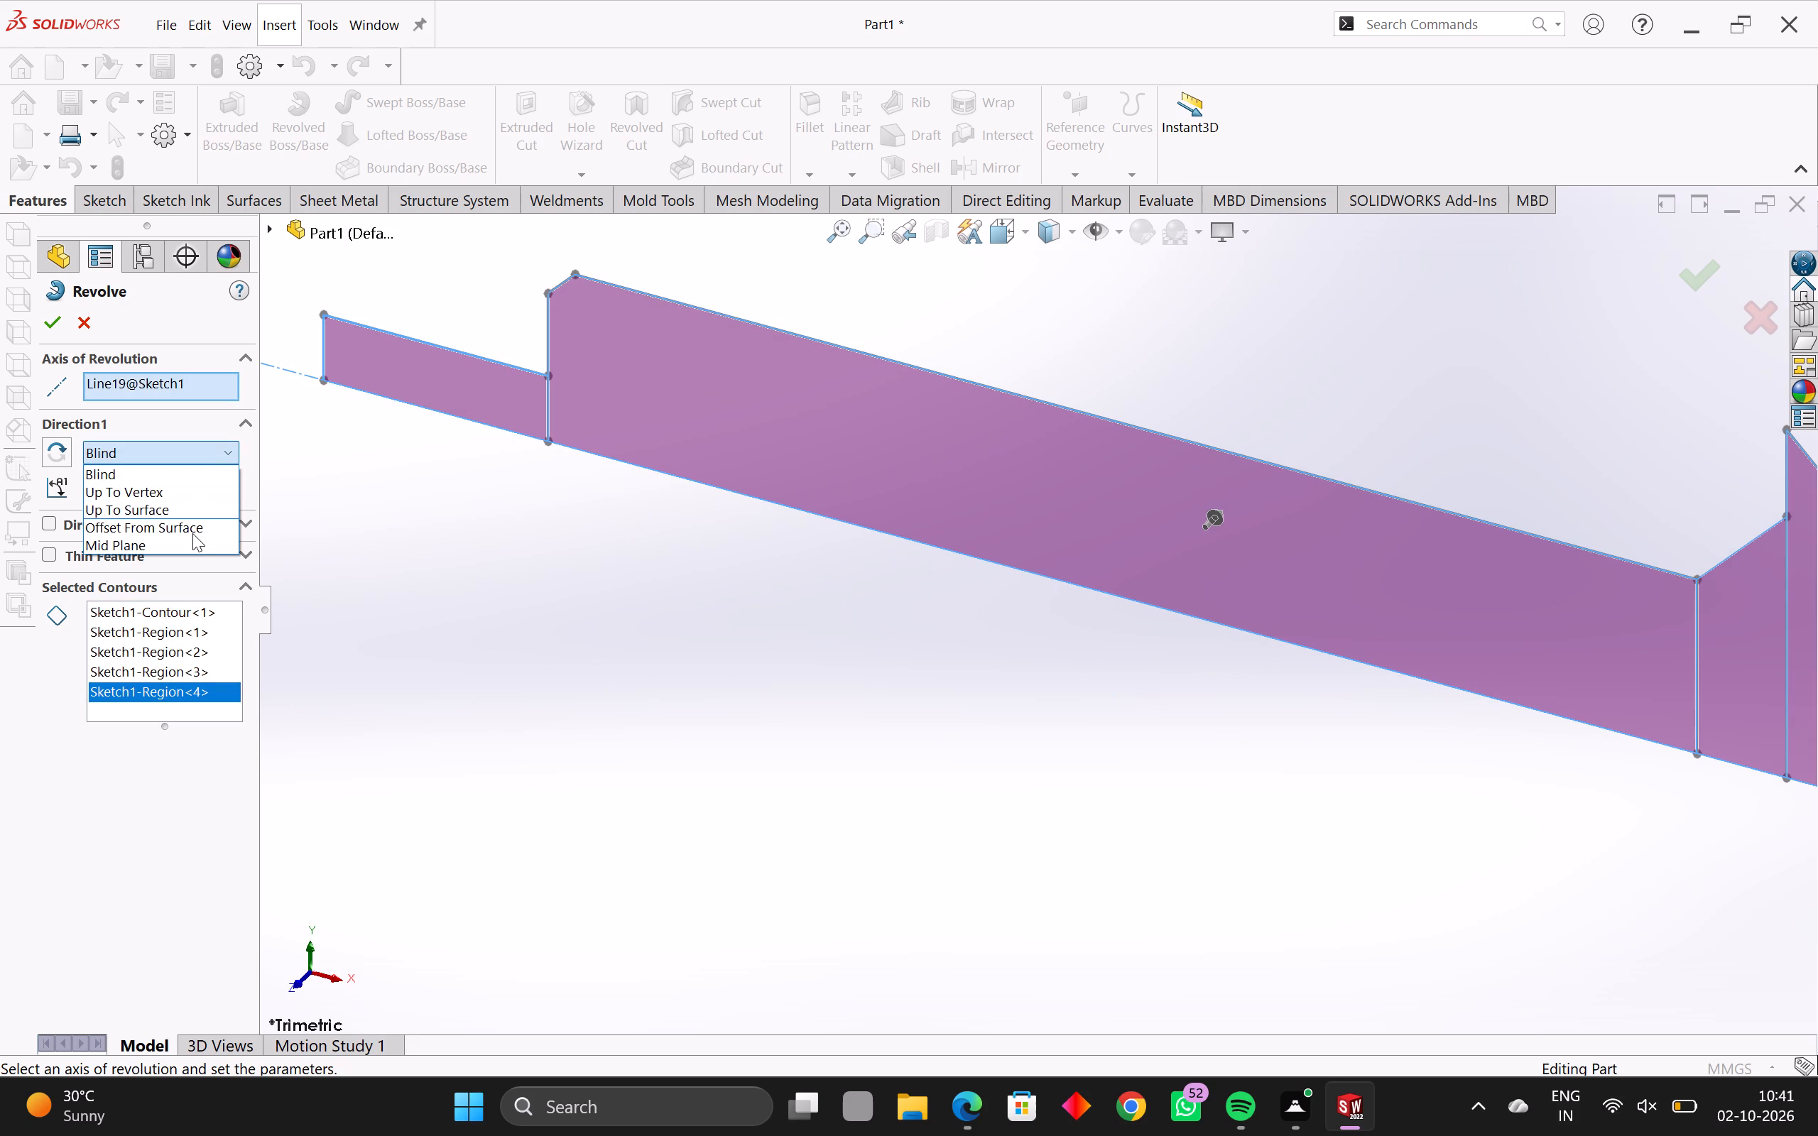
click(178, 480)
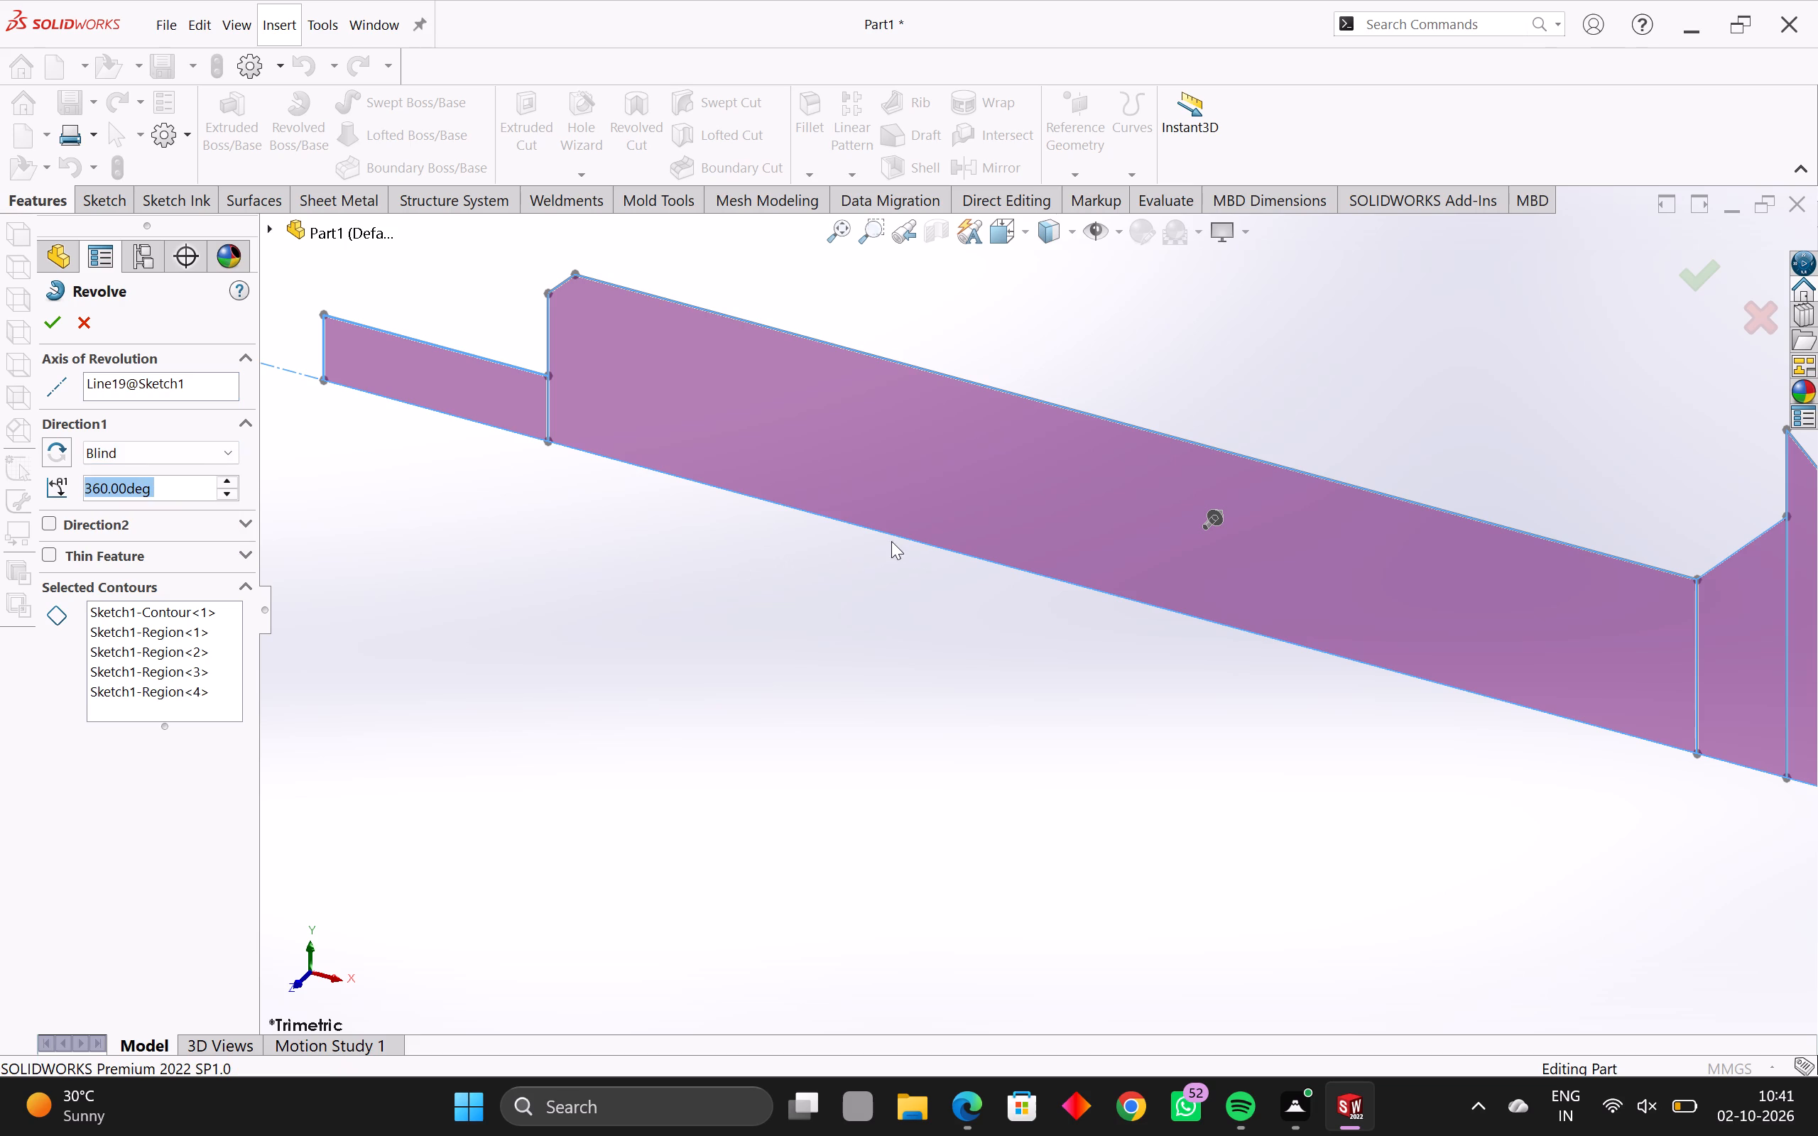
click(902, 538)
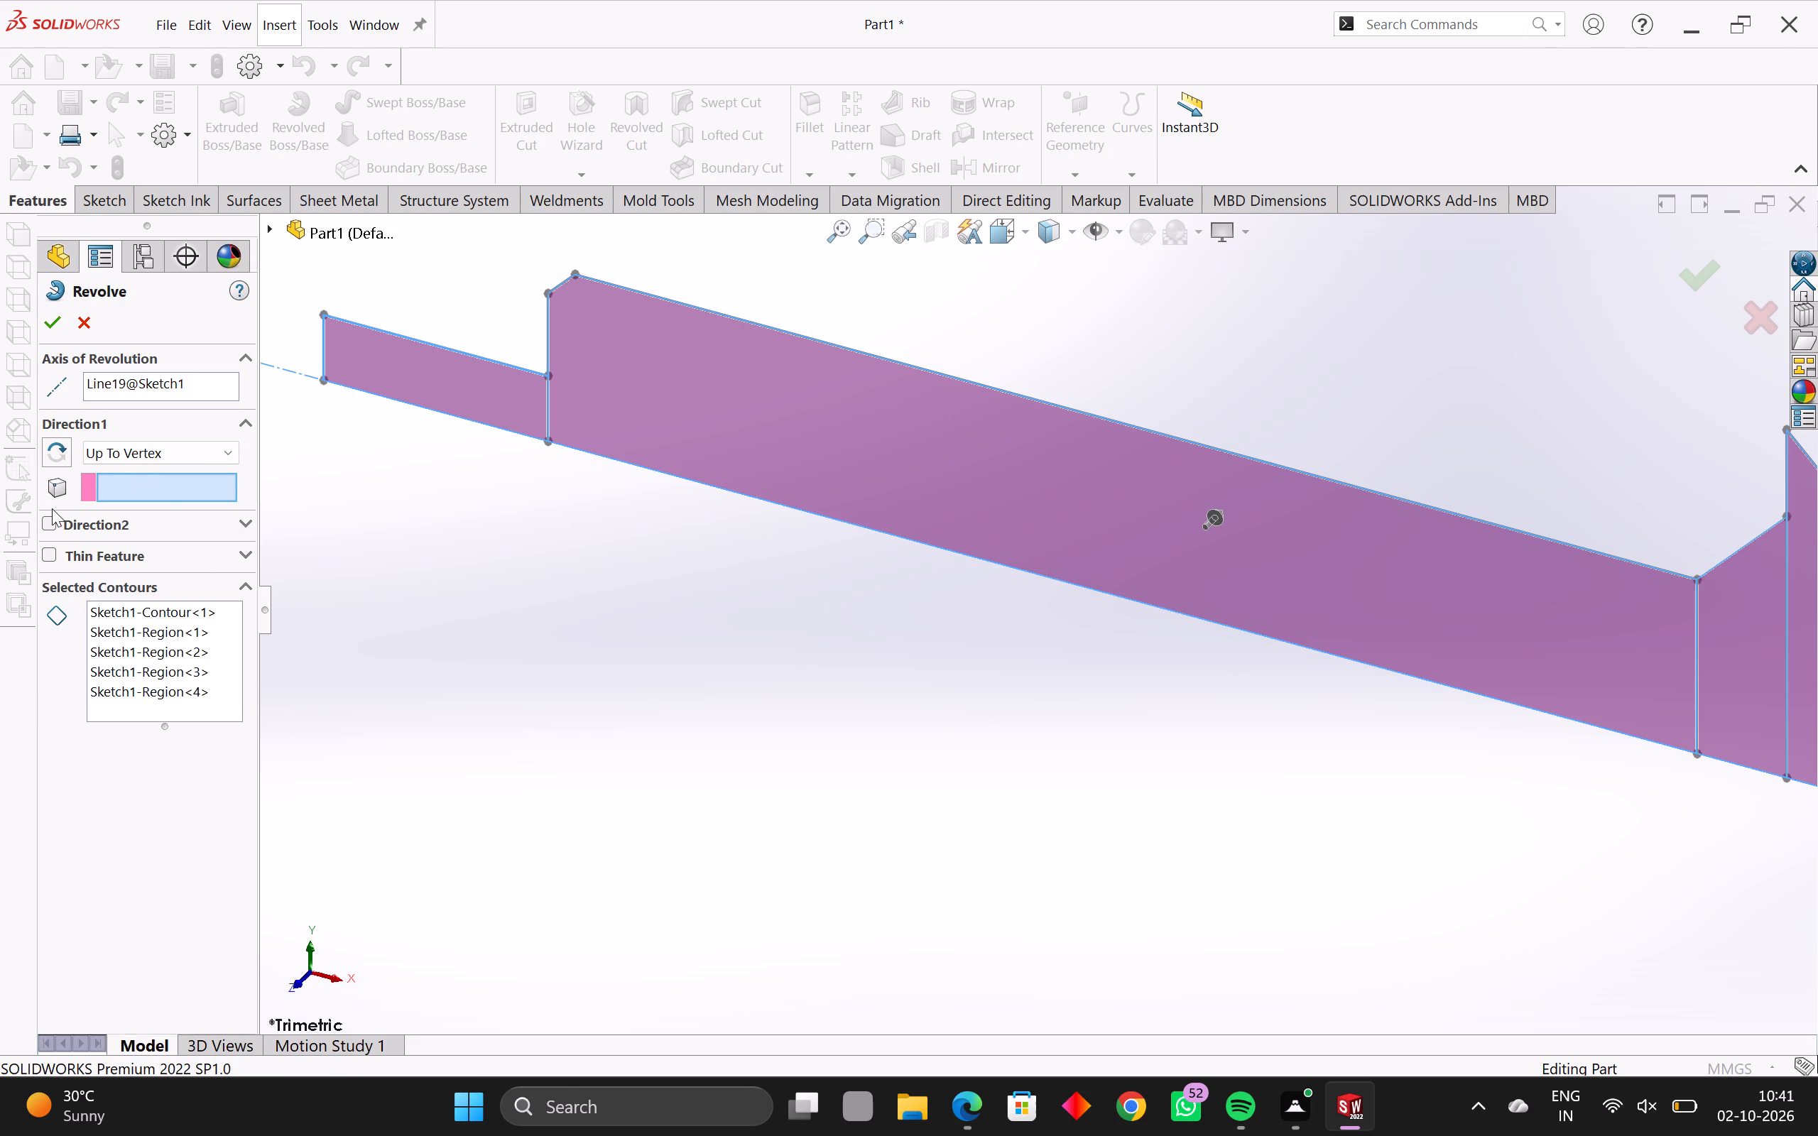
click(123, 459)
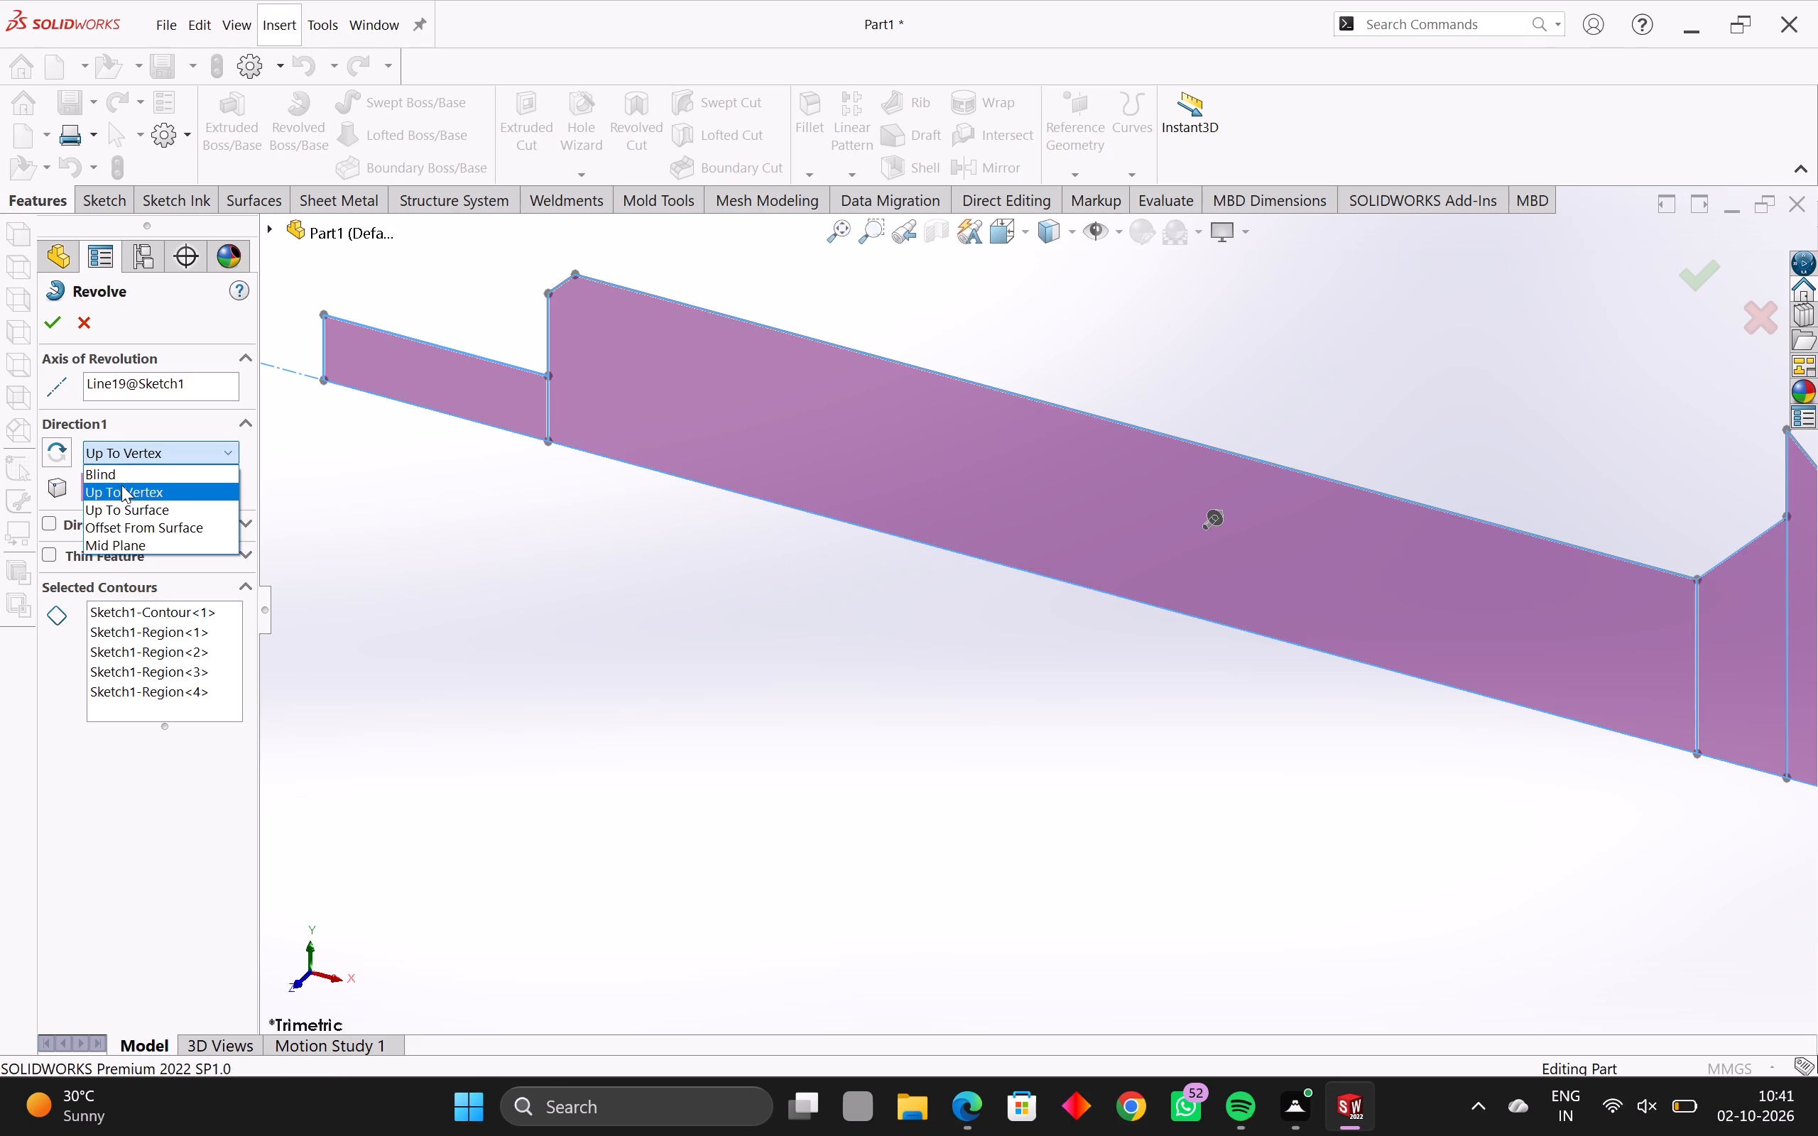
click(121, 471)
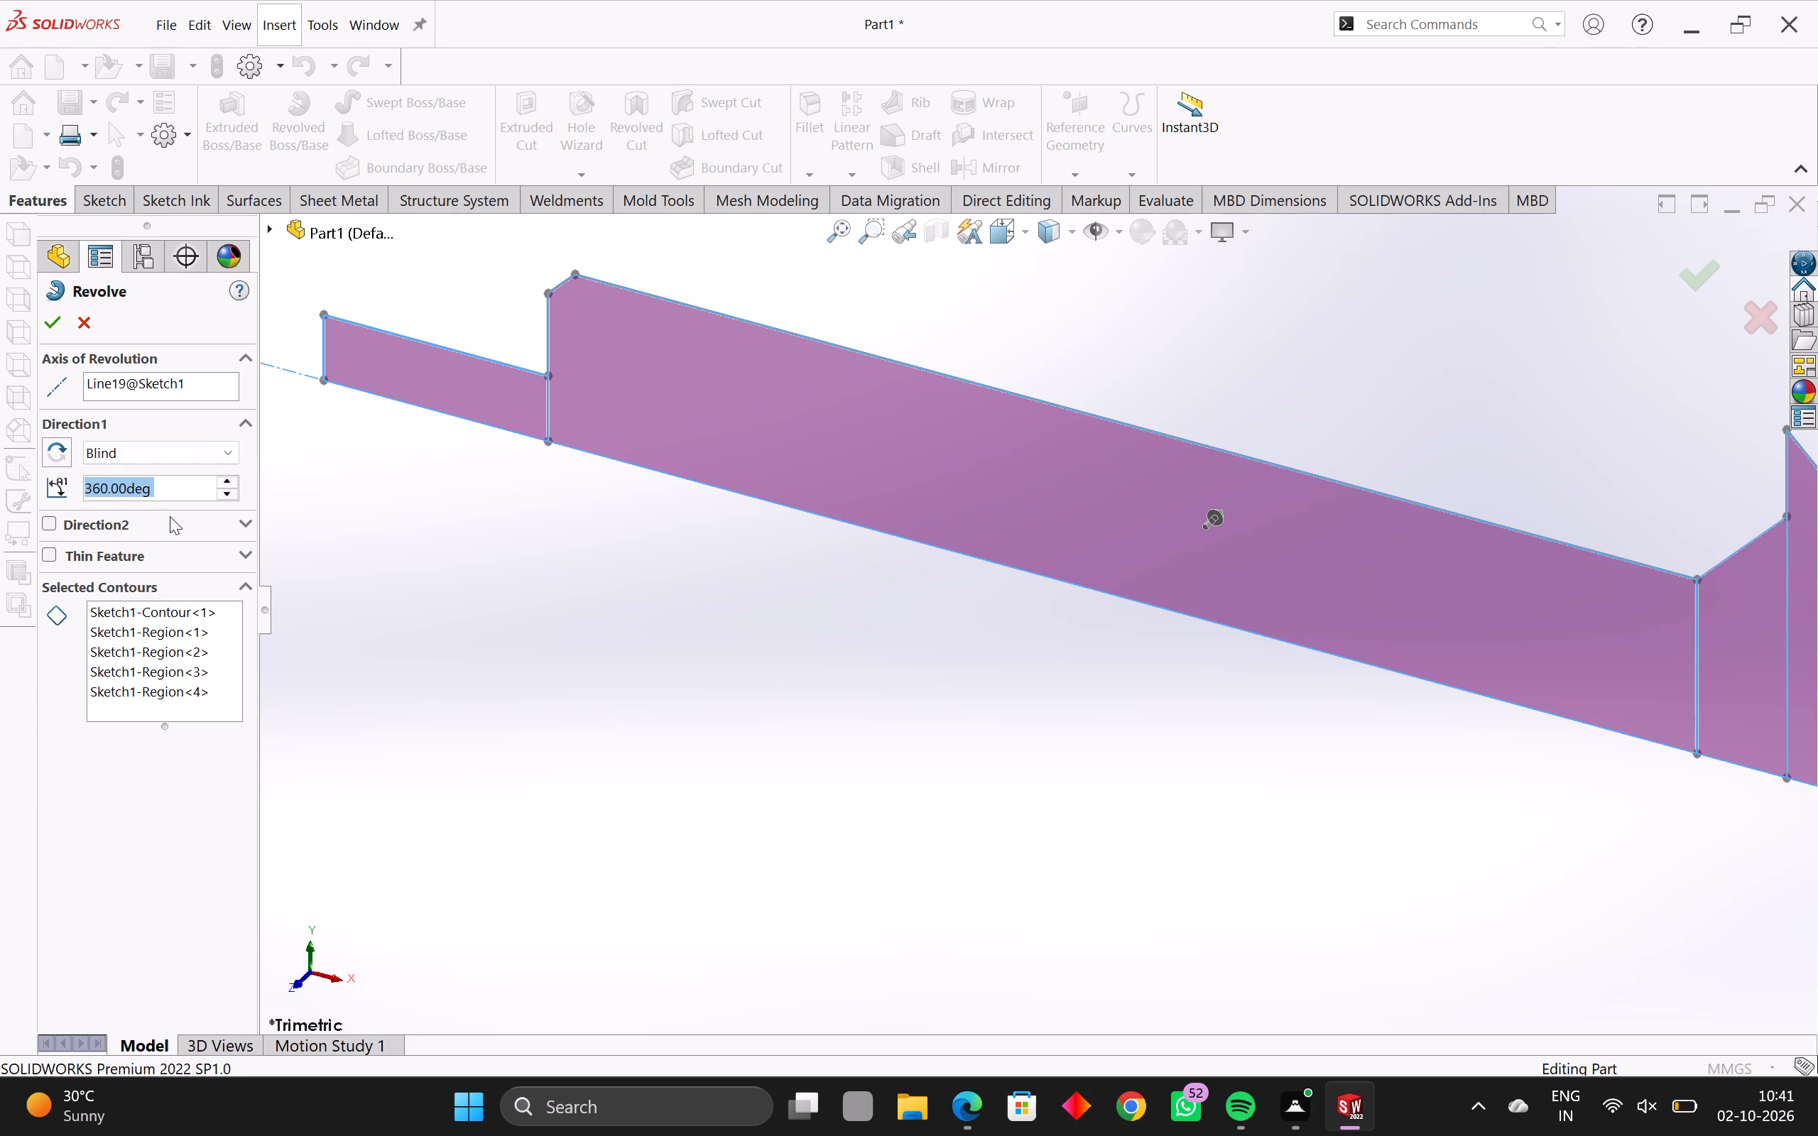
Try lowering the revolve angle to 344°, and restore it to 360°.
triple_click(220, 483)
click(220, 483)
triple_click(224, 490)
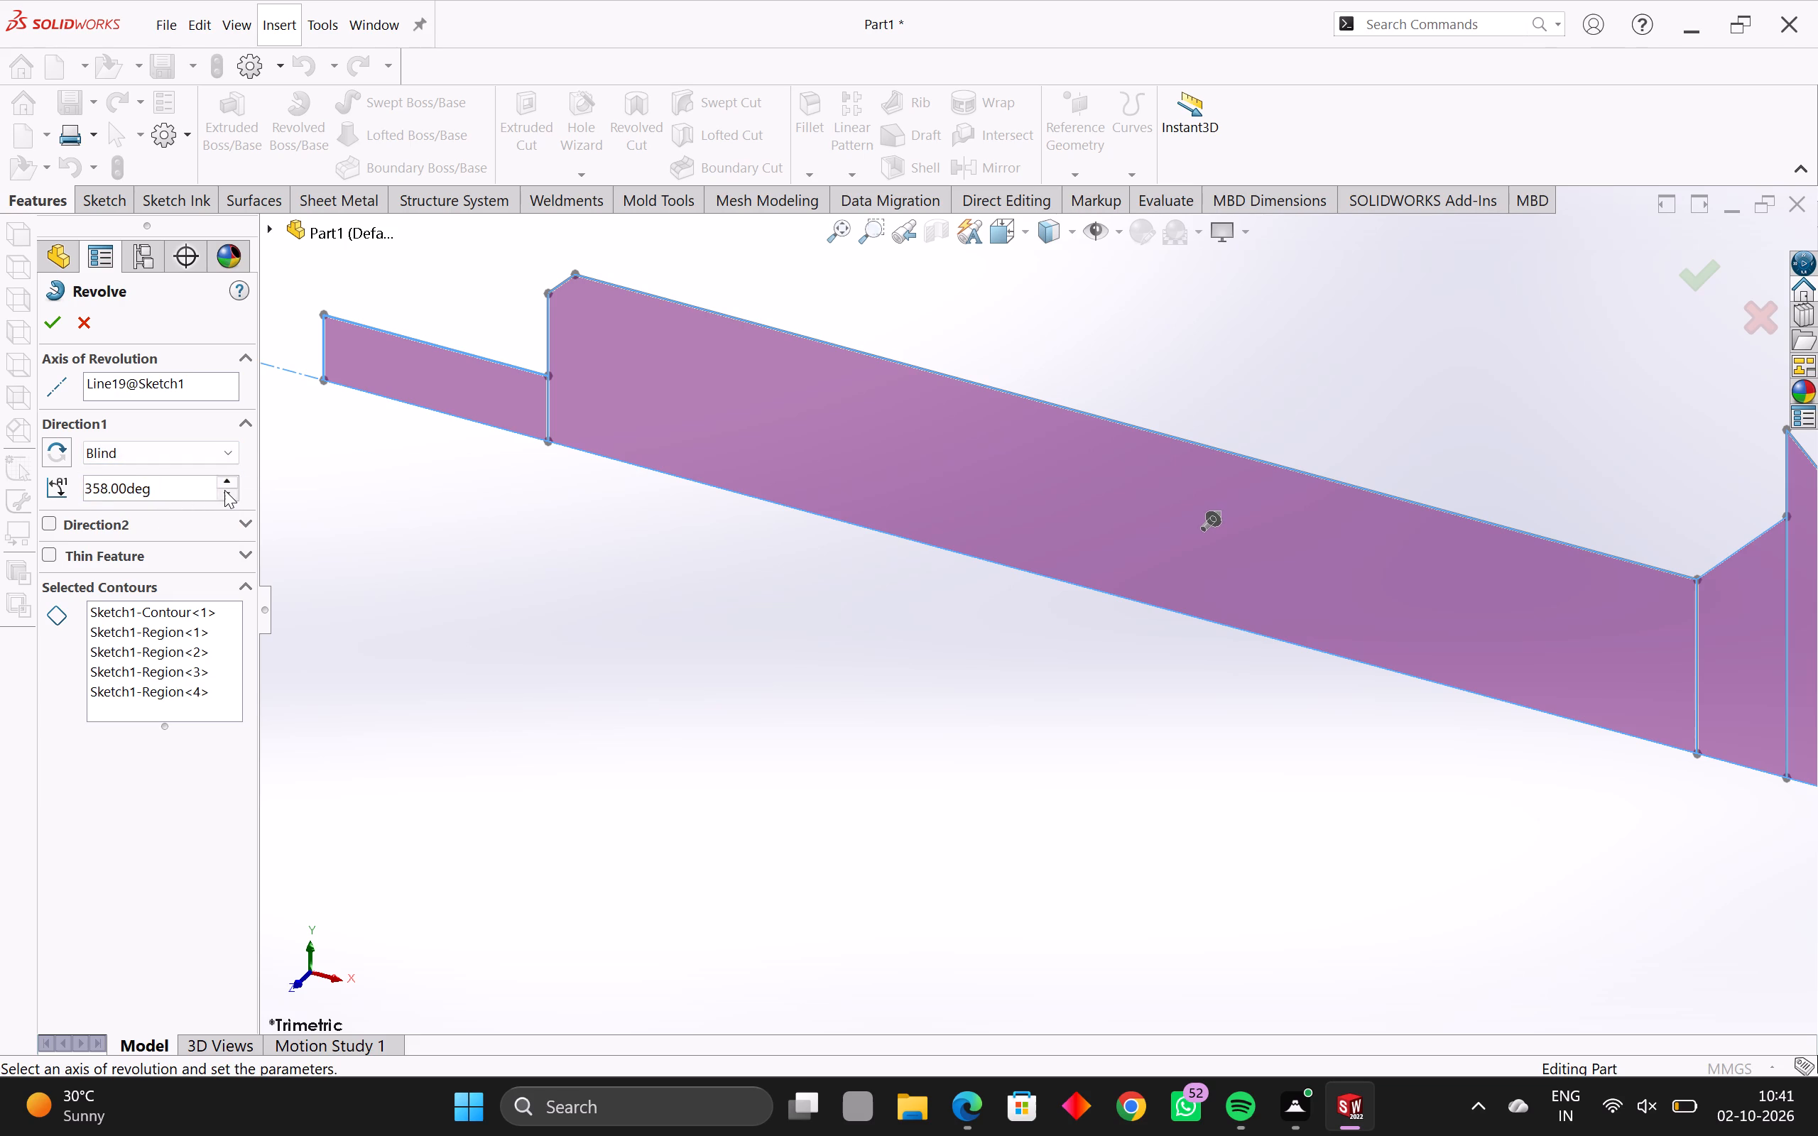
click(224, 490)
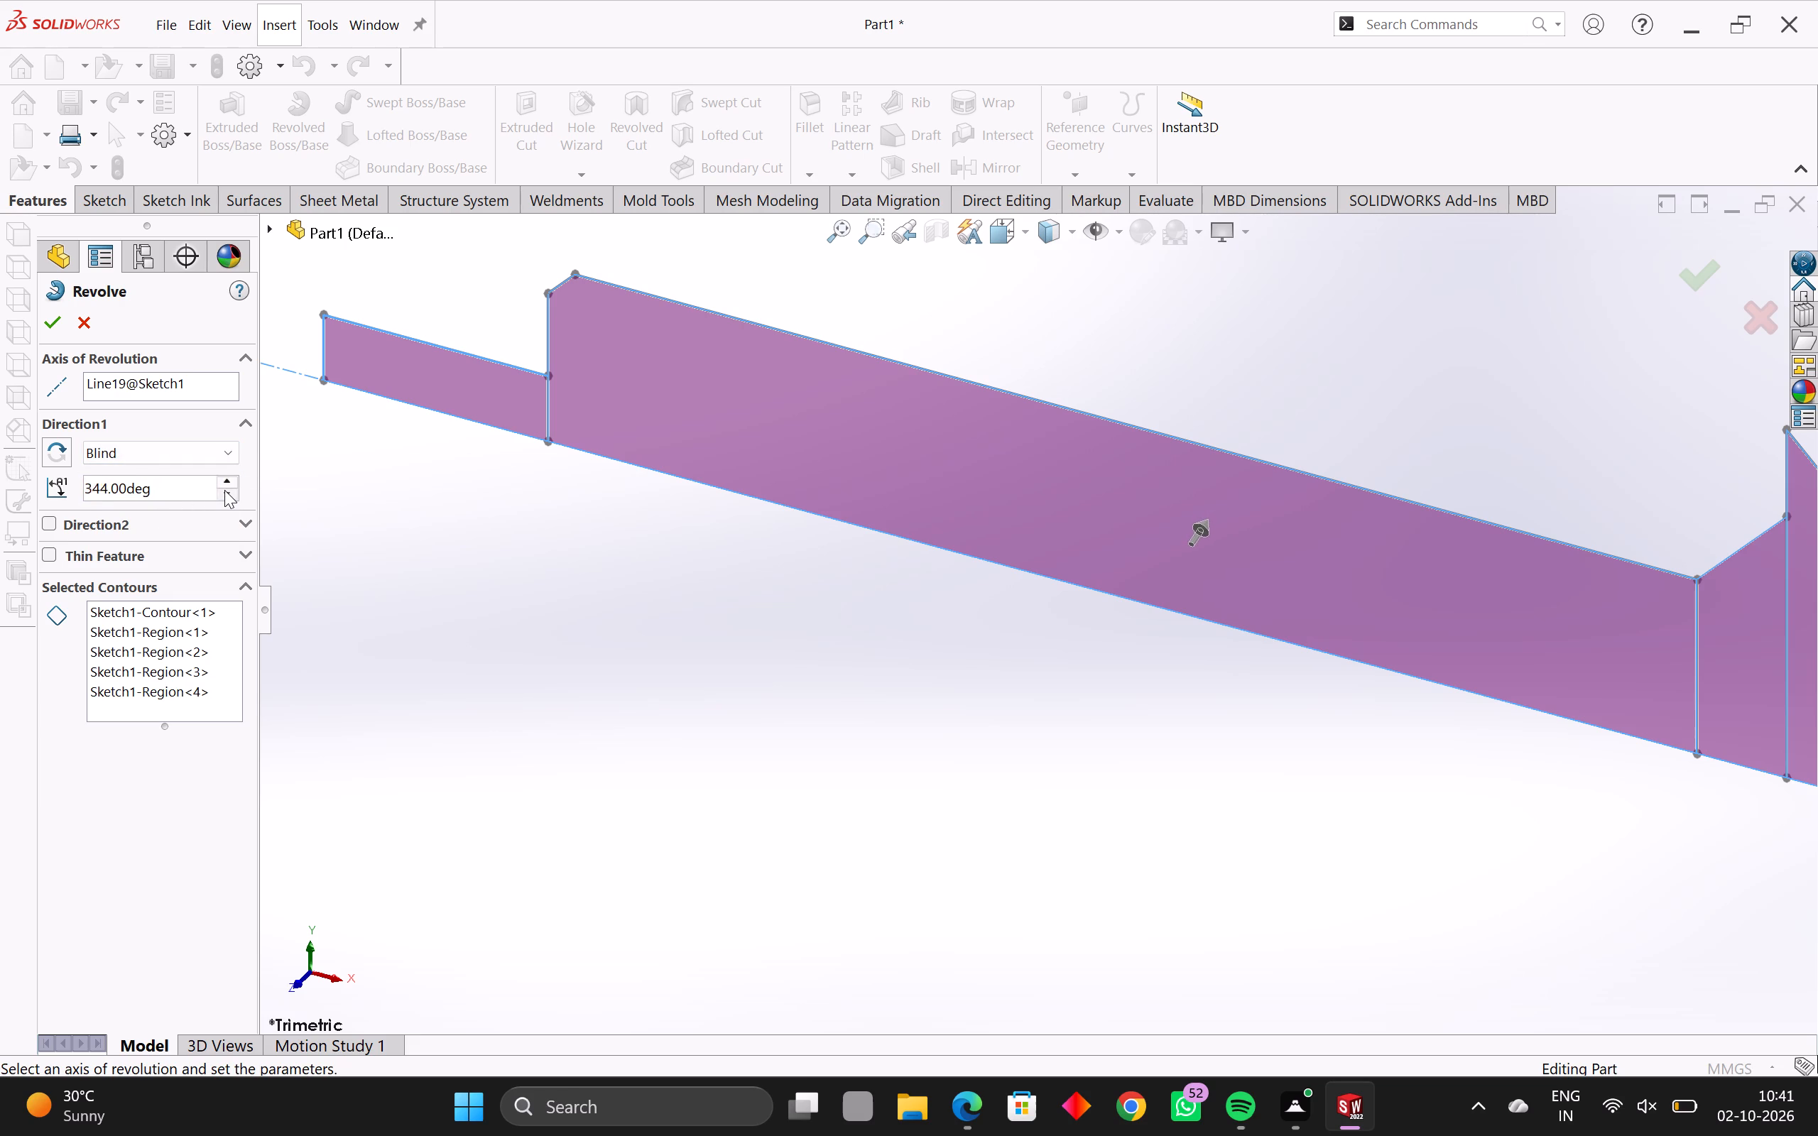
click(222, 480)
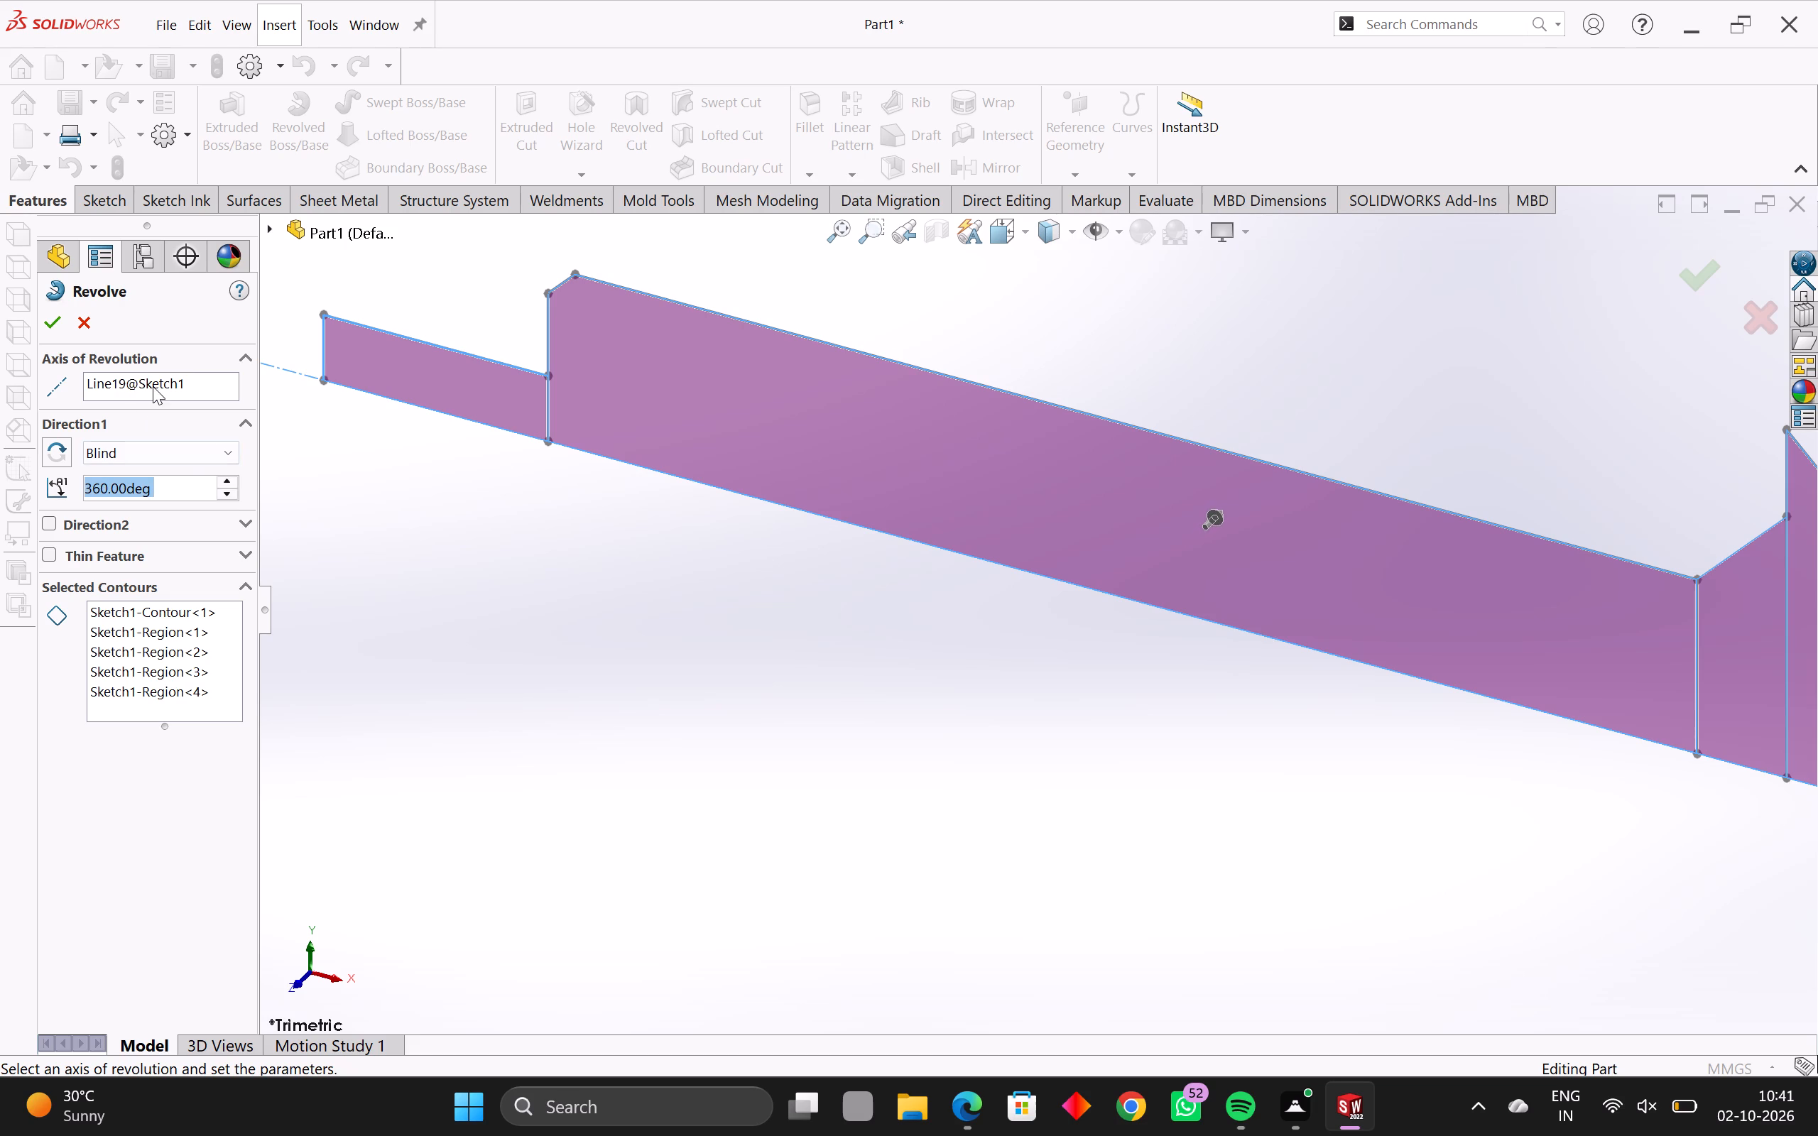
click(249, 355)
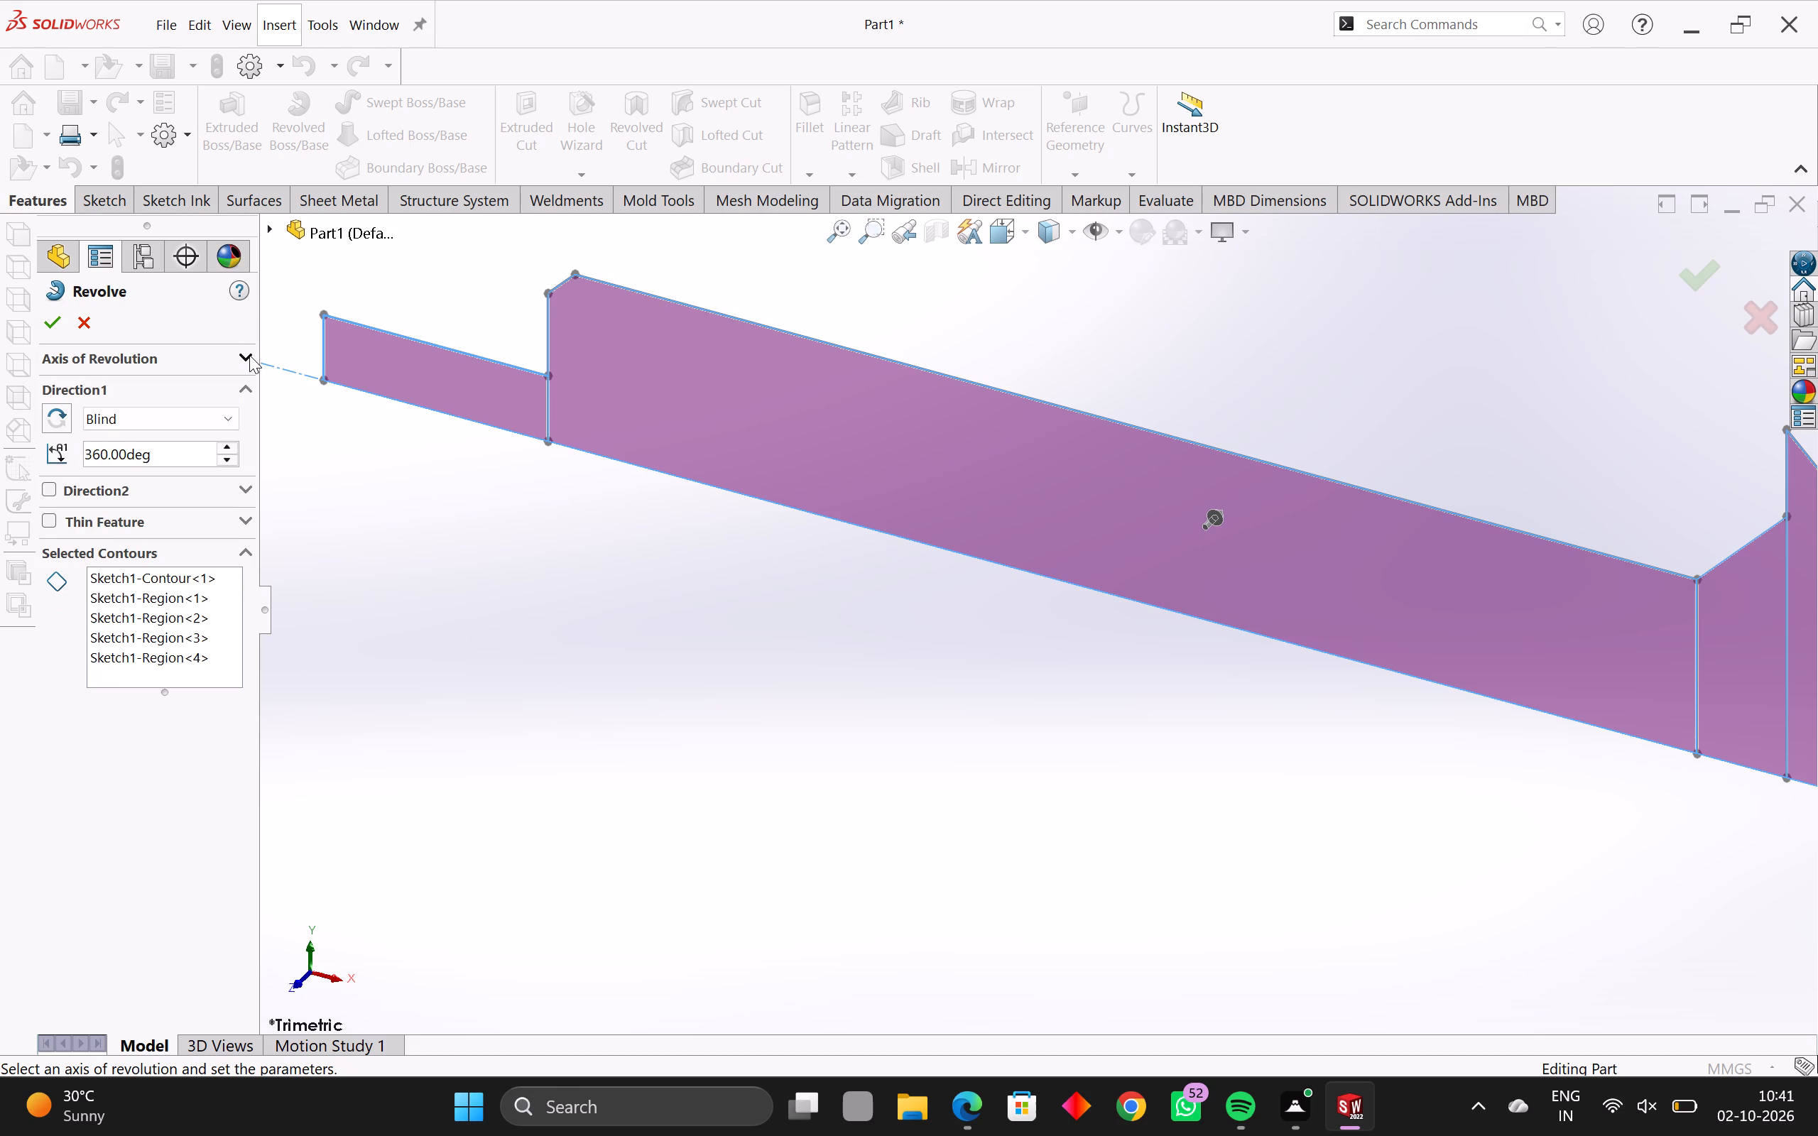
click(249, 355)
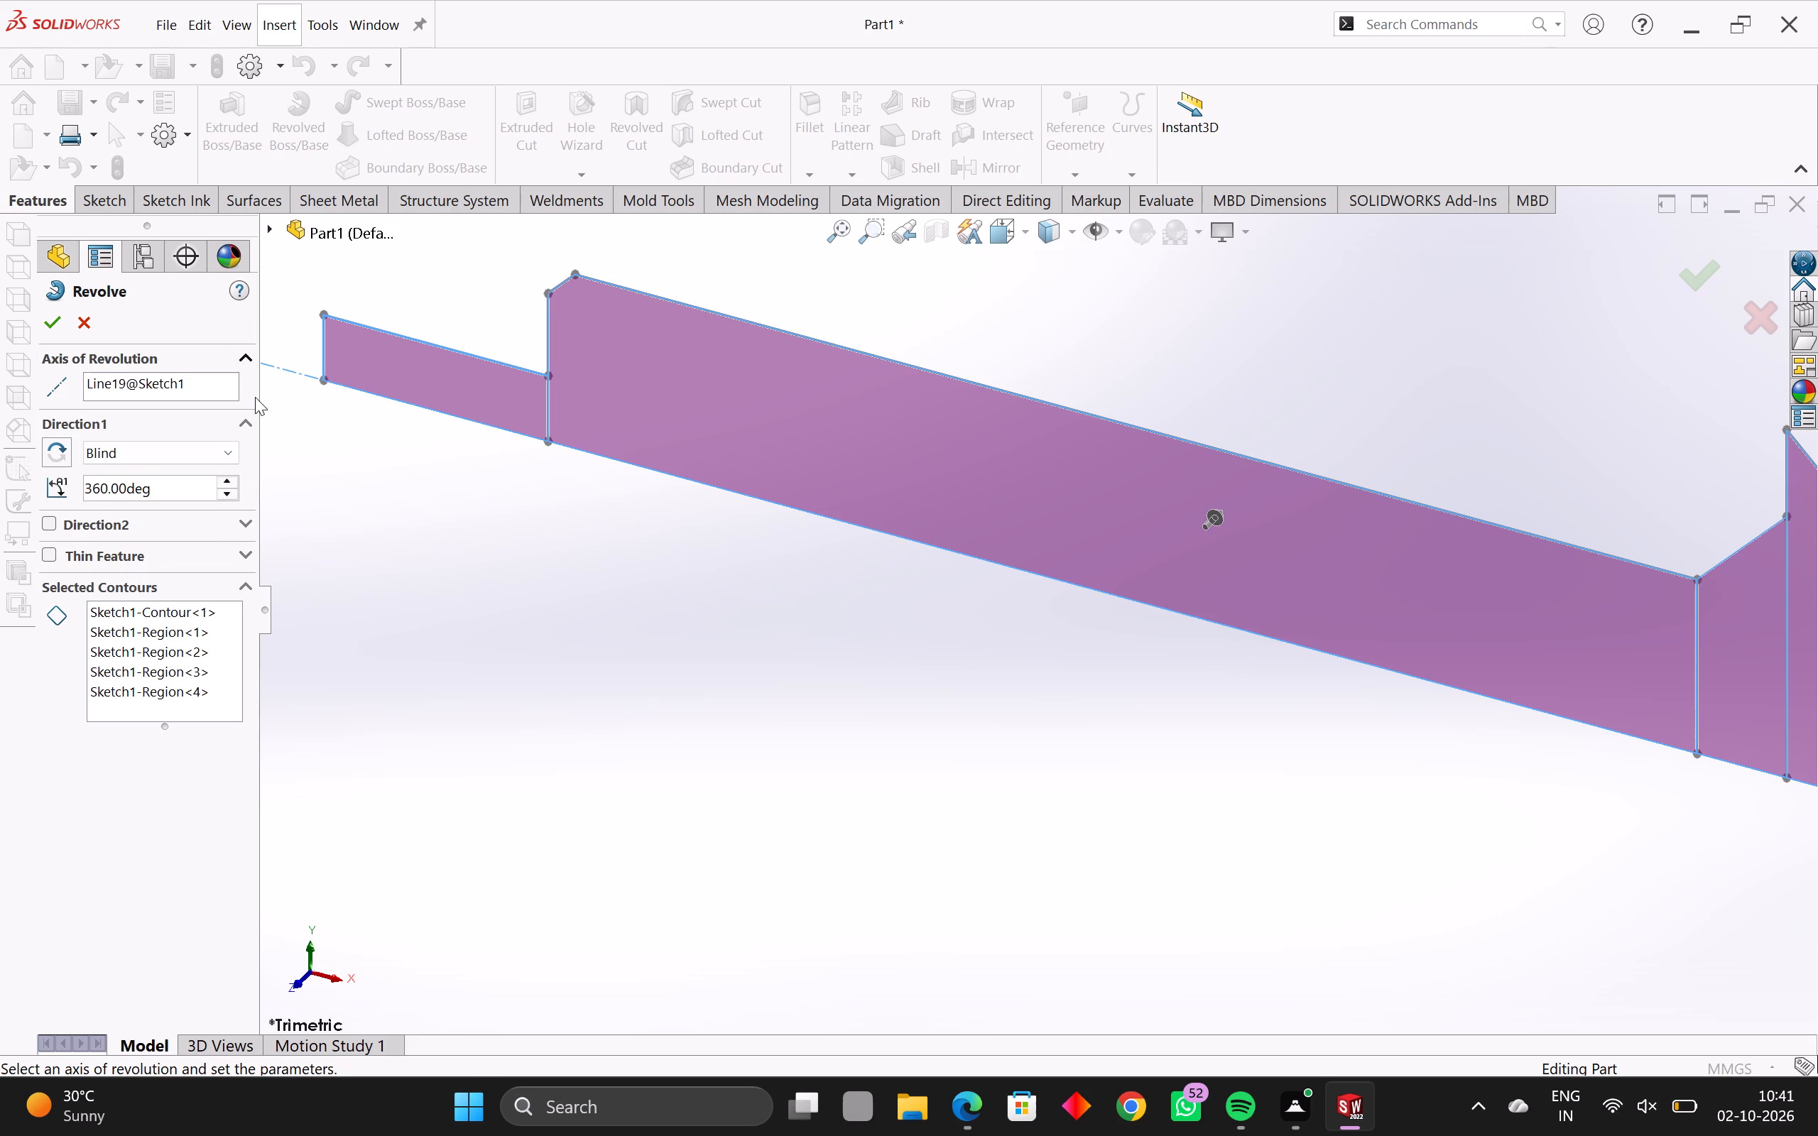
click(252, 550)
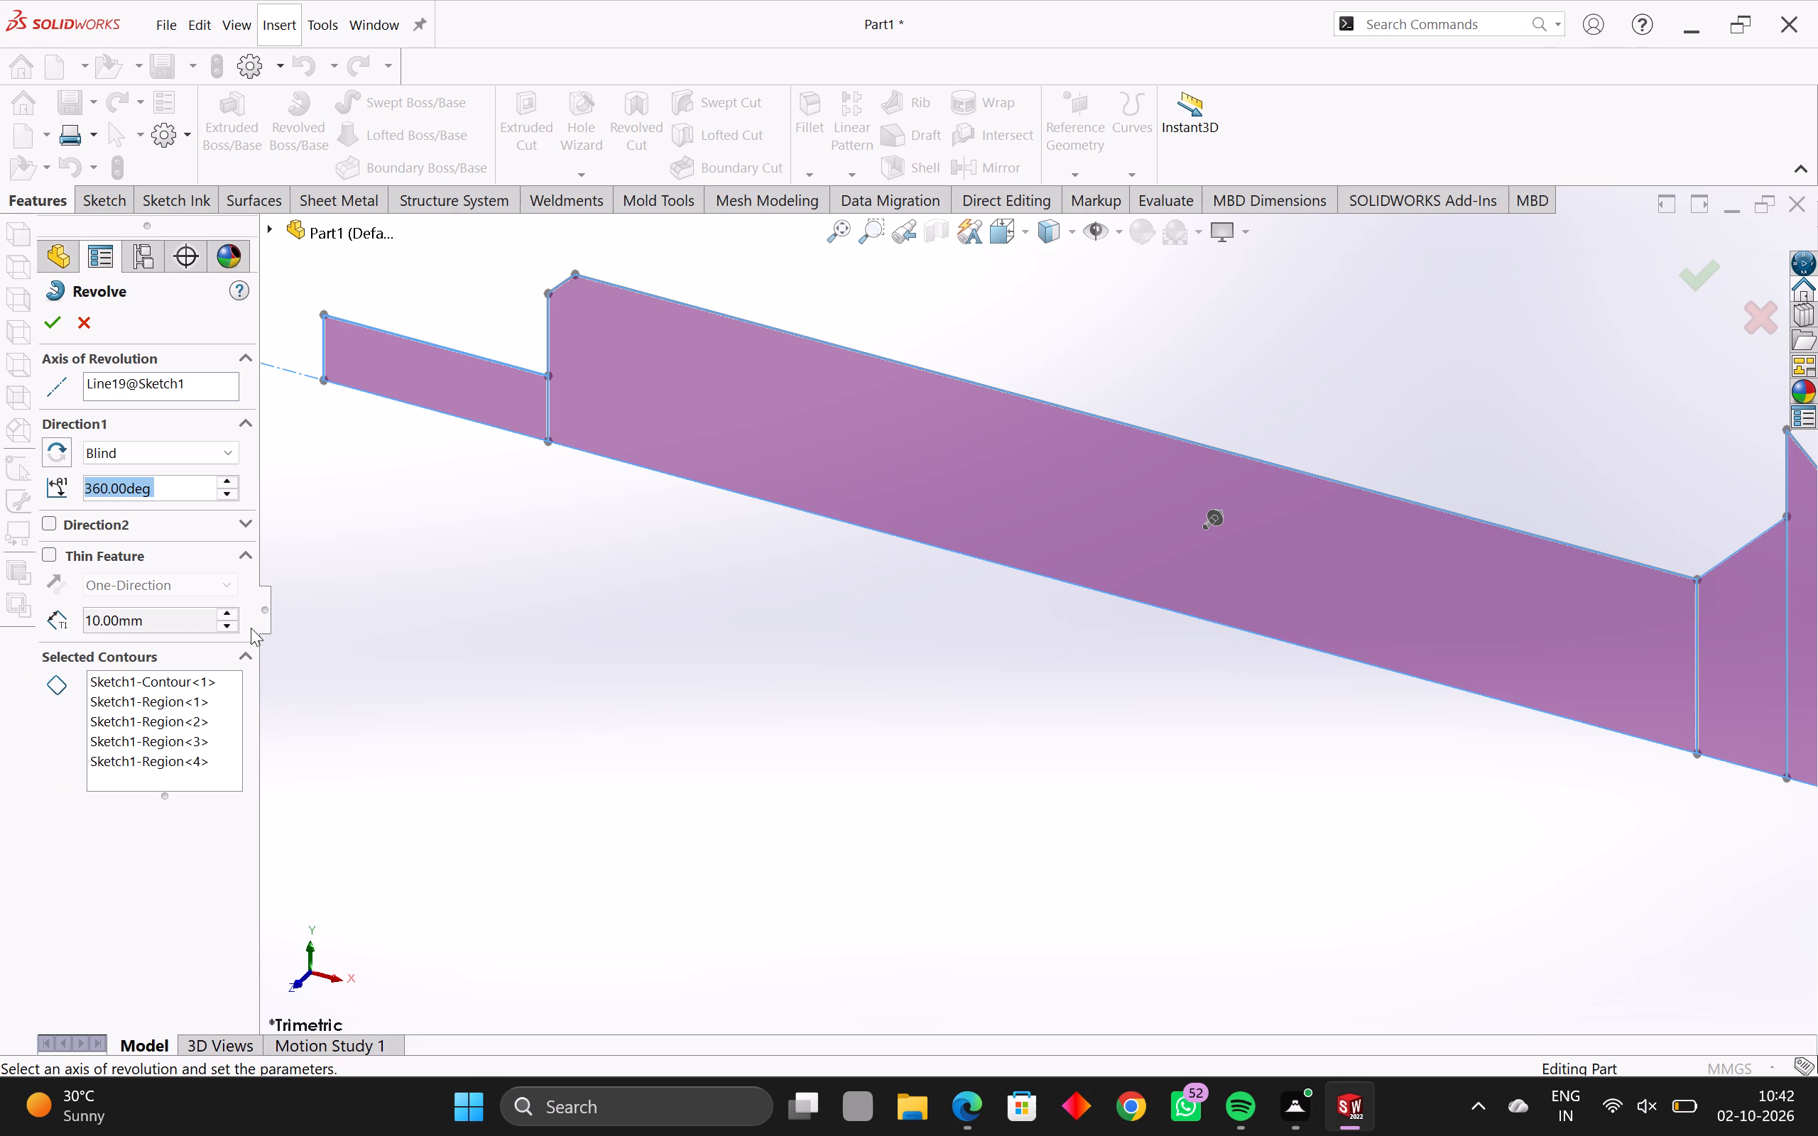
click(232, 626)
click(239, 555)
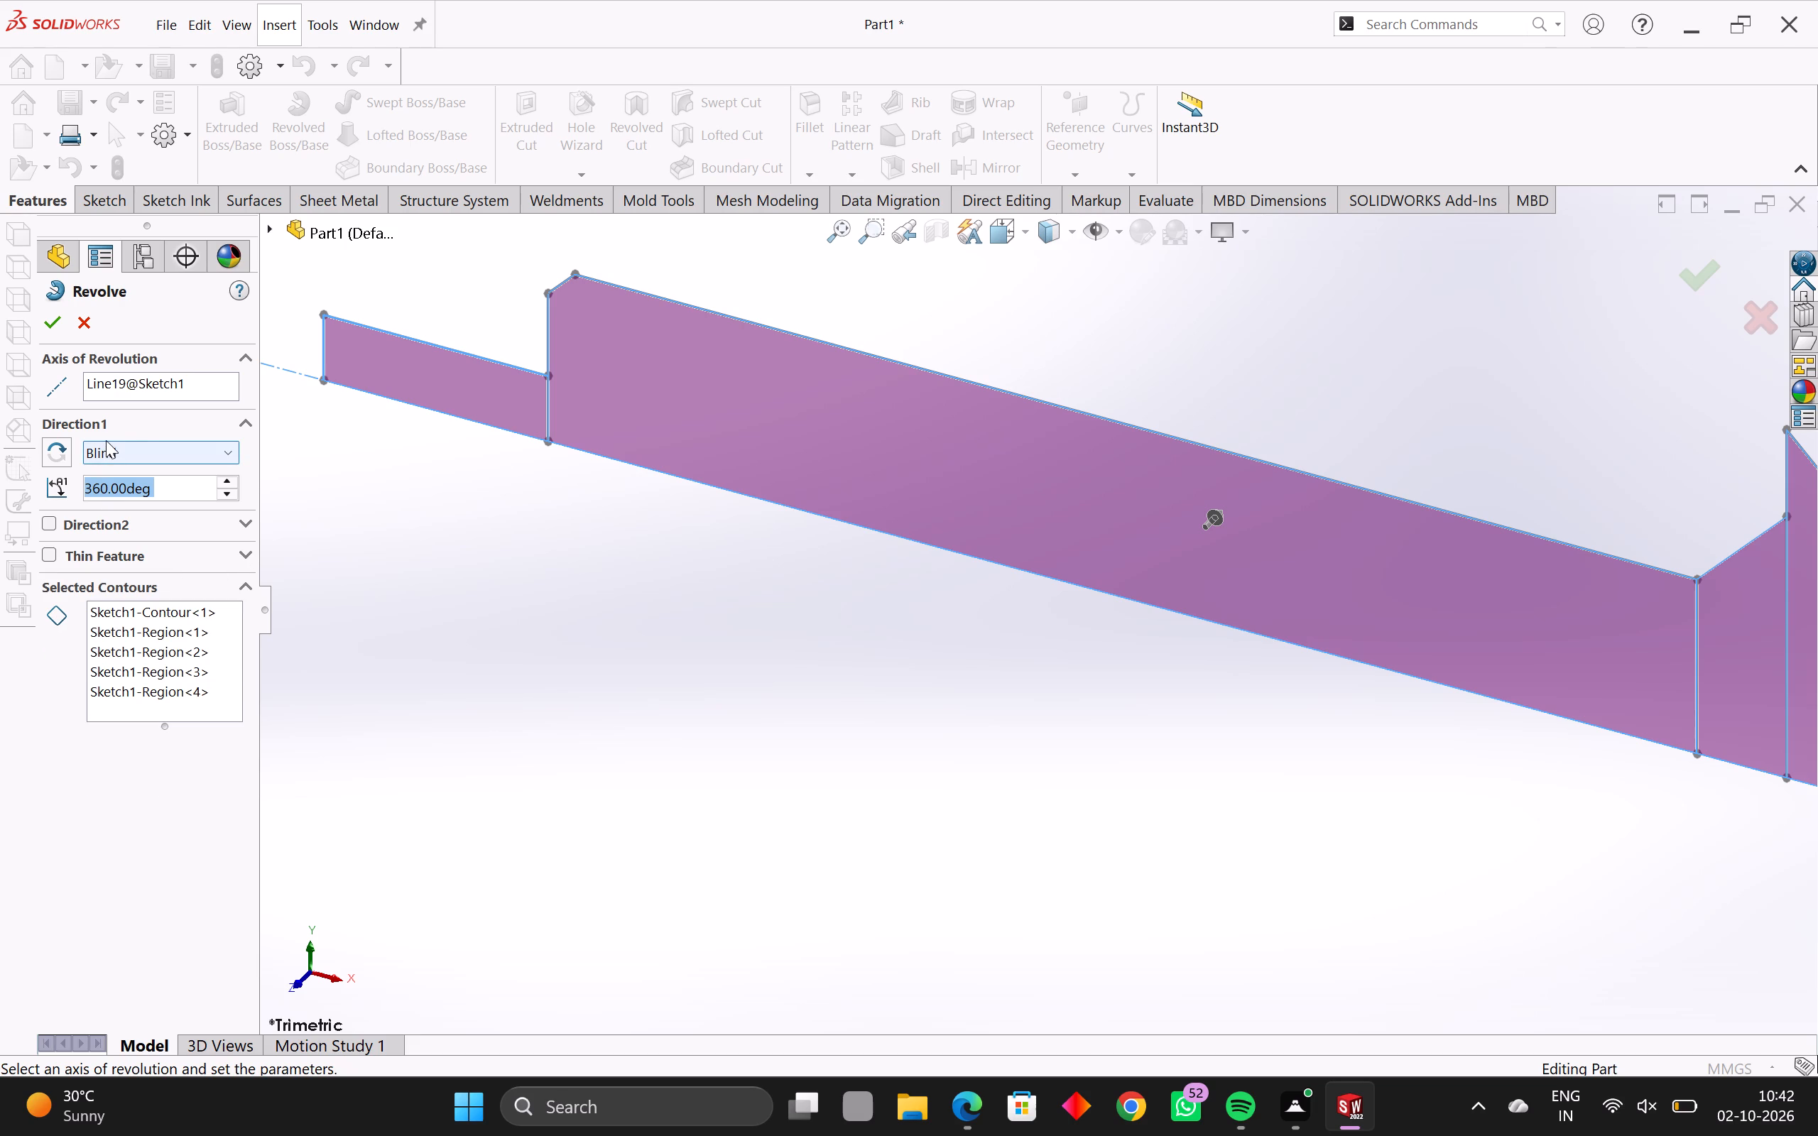
Complete the 360° Blind revolve of the selected contours about the centreline.
drag(187, 386, 117, 435)
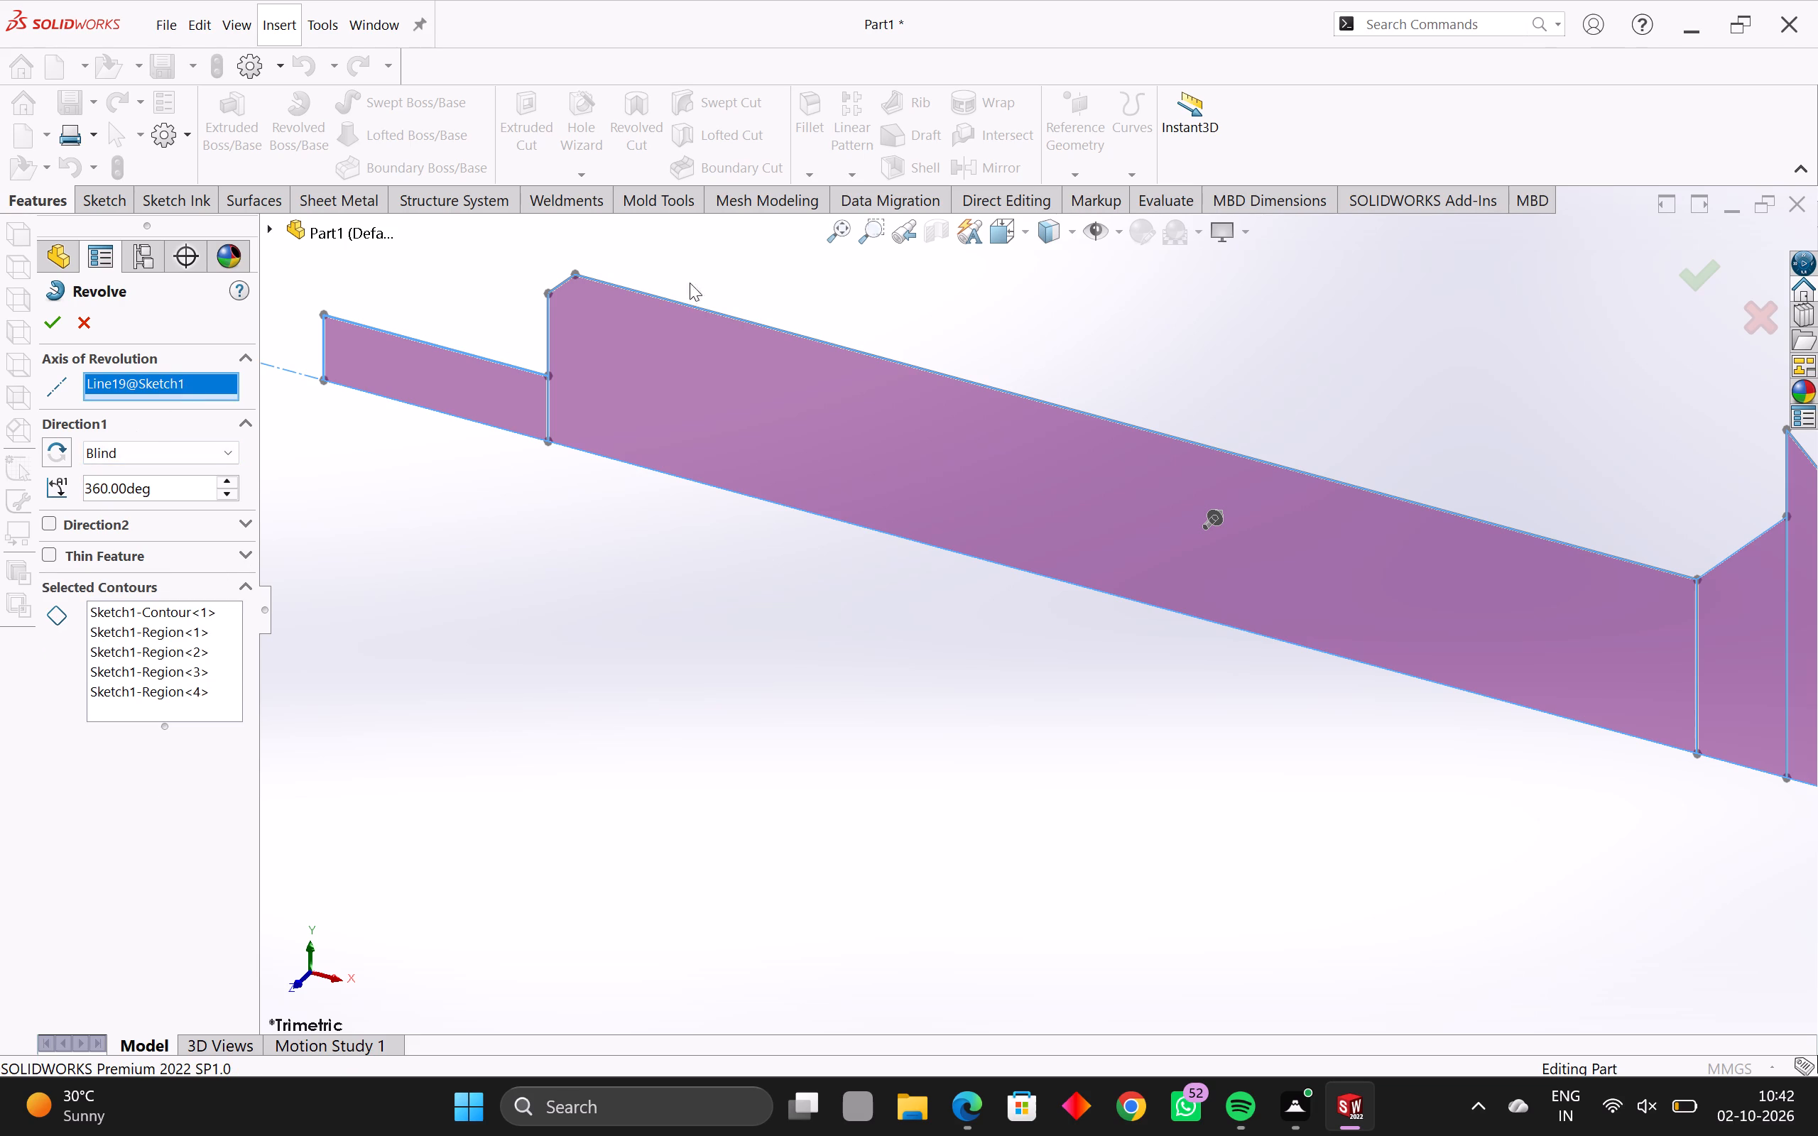
scroll(936, 522, down, 4)
scroll(1024, 483, up, 2)
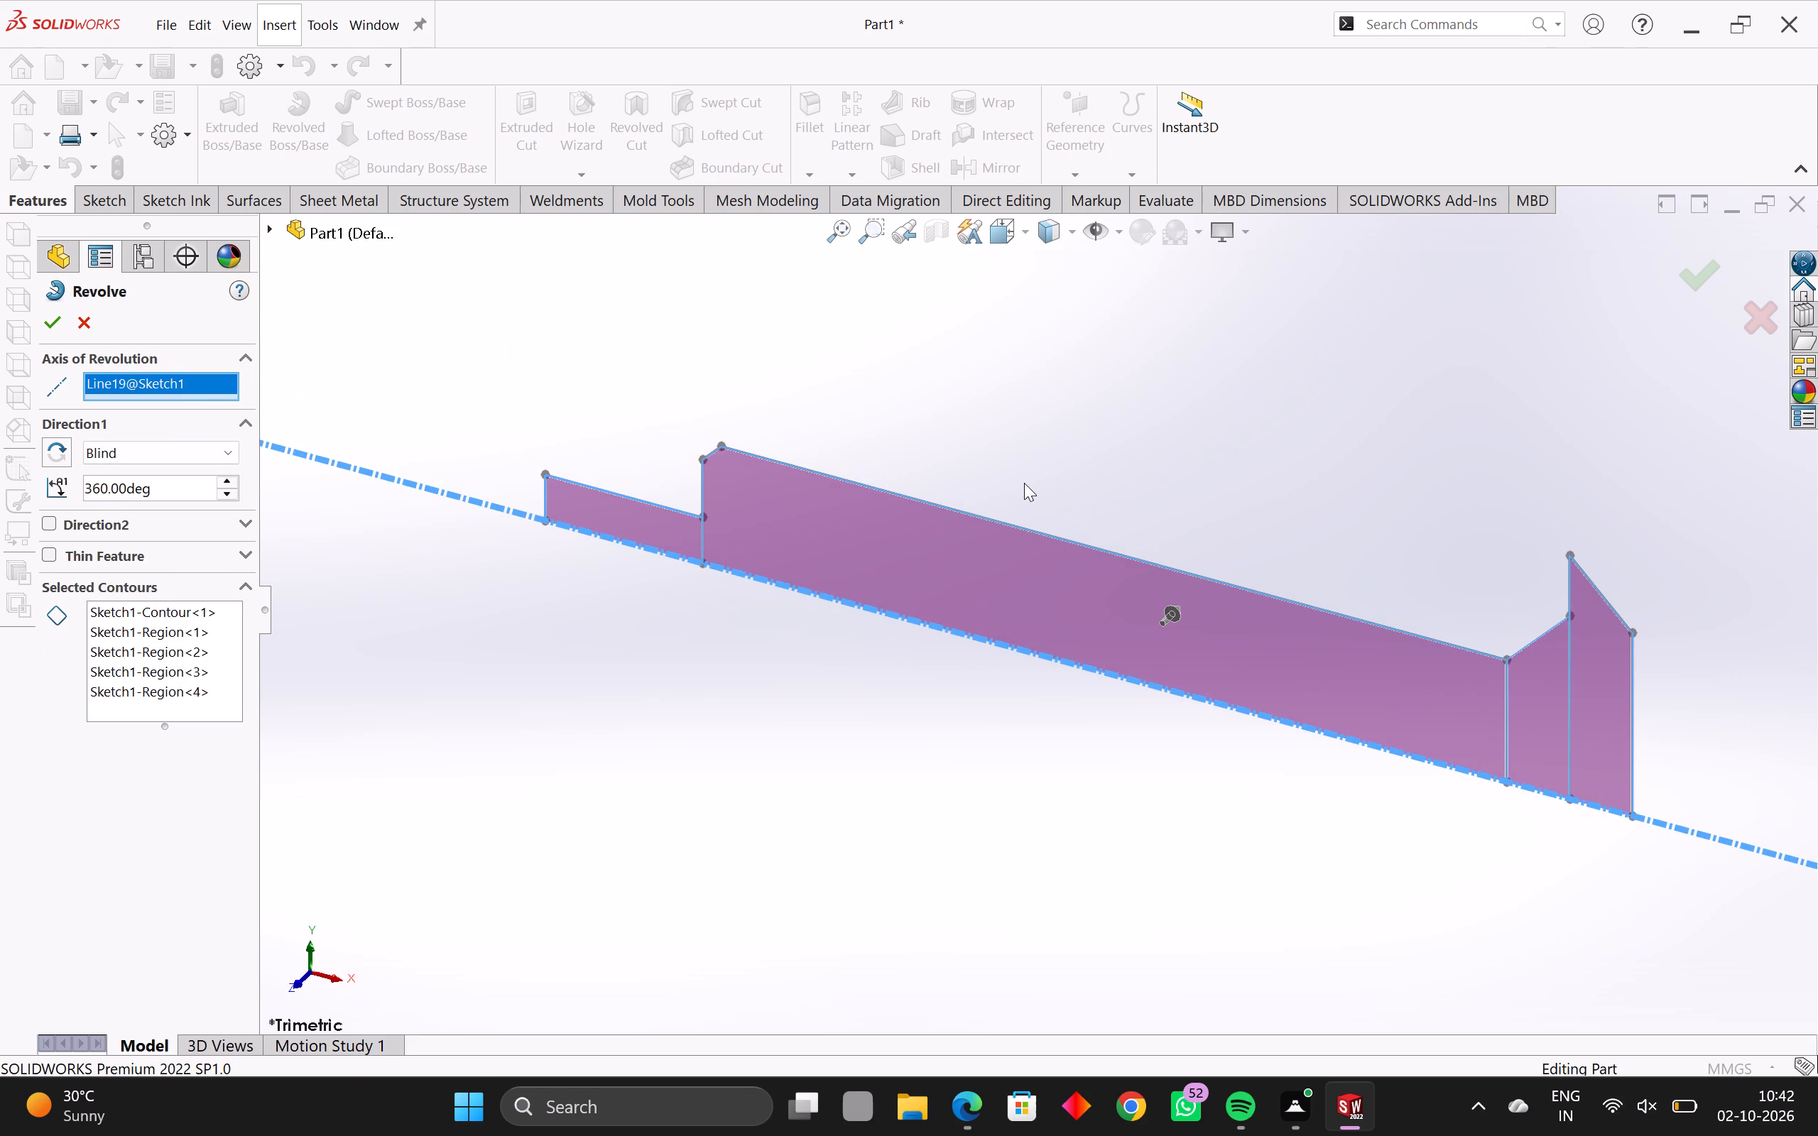
scroll(1025, 613, up, 1)
scroll(1025, 613, down, 2)
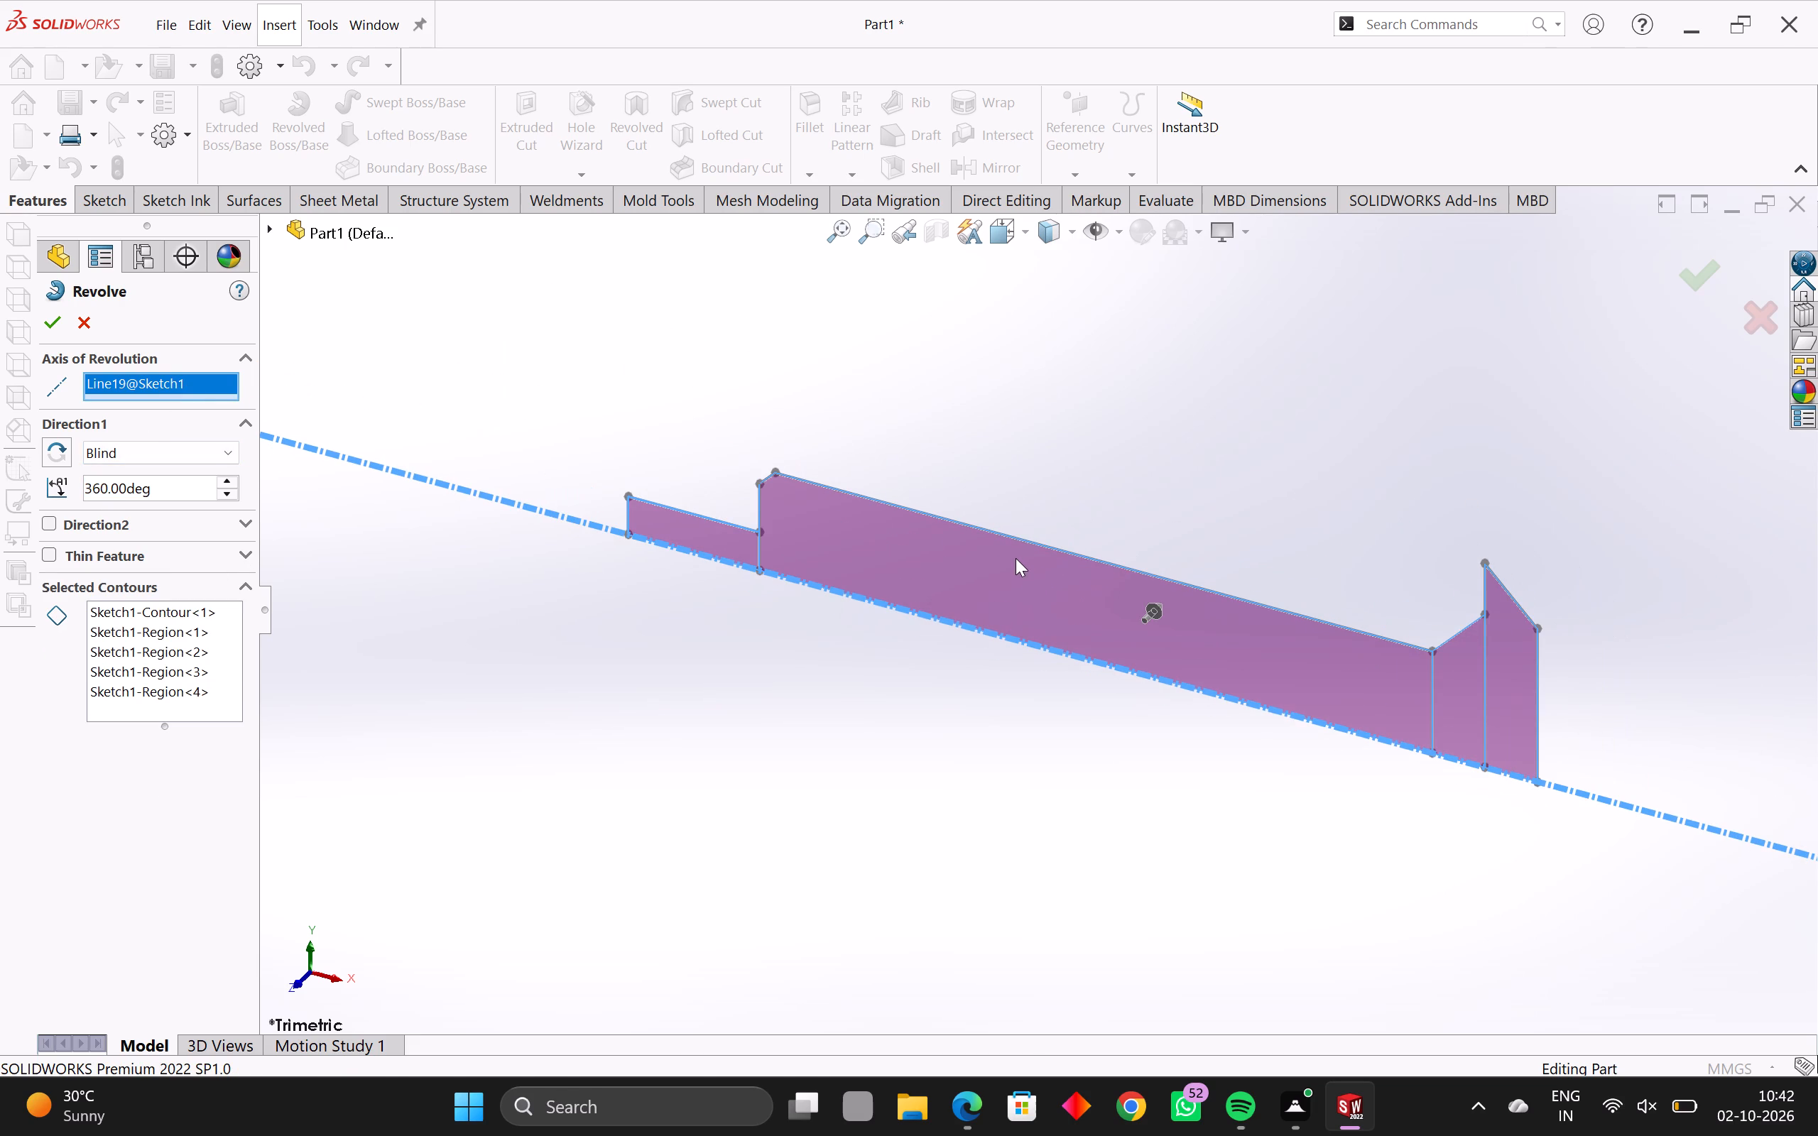
key(Return)
Examine the revolved body from several sides, including the flange face, the chamfered shoulder and the small stepped end.
scroll(1265, 610, down, 1)
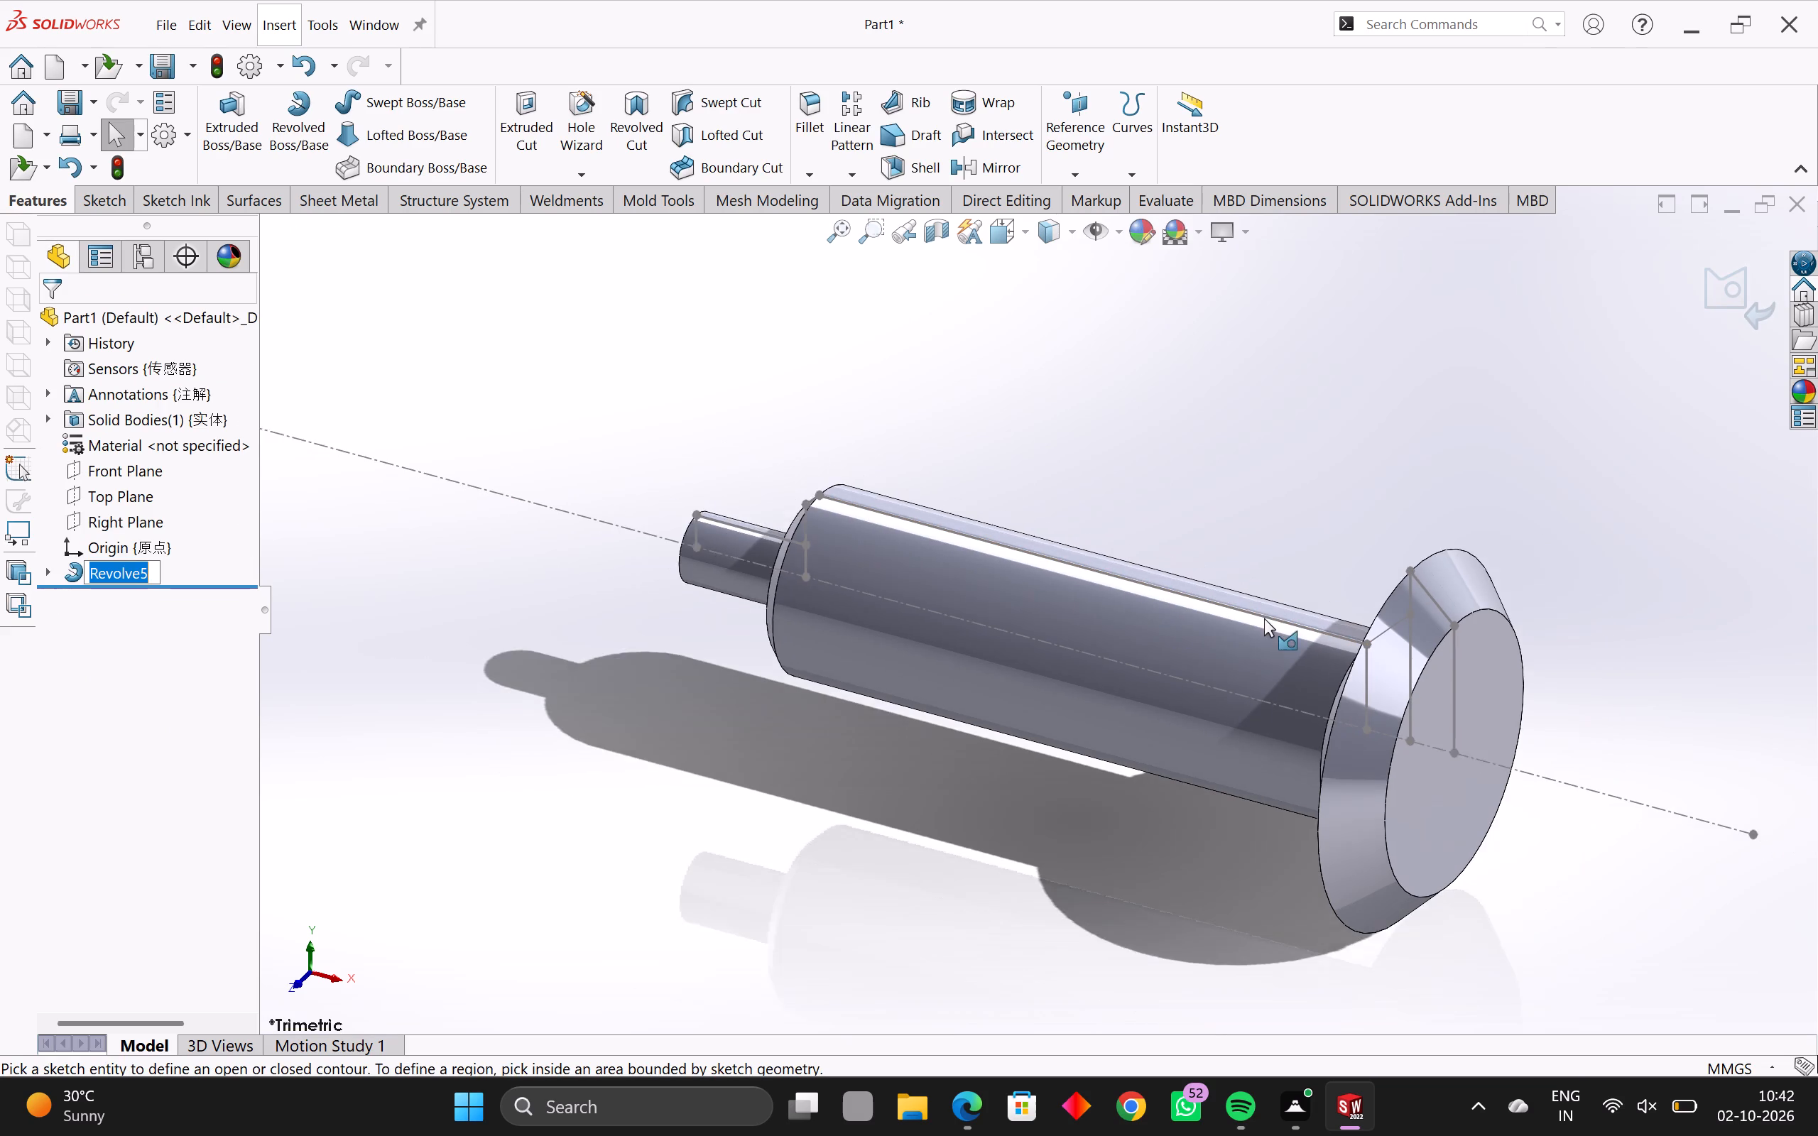
scroll(1264, 618, down, 1)
scroll(1084, 624, up, 3)
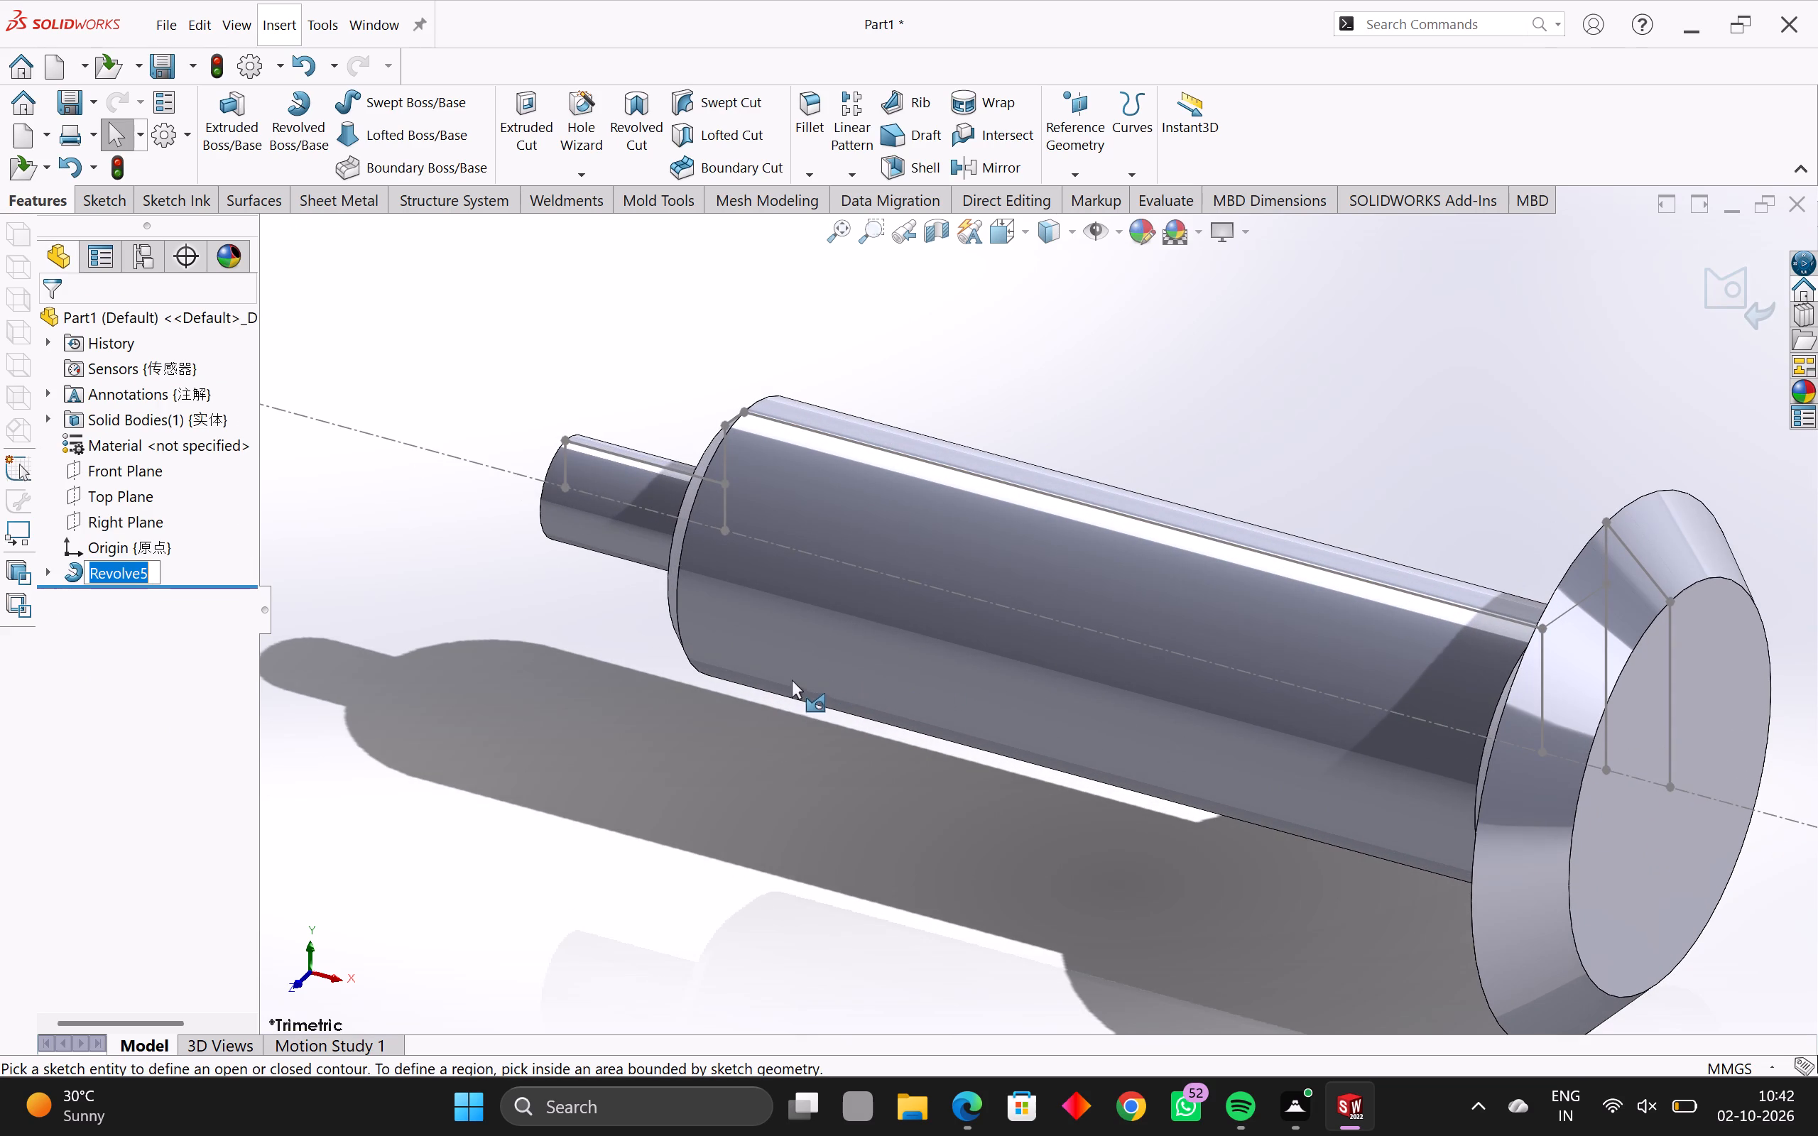
middle_drag(1121, 637, 675, 685)
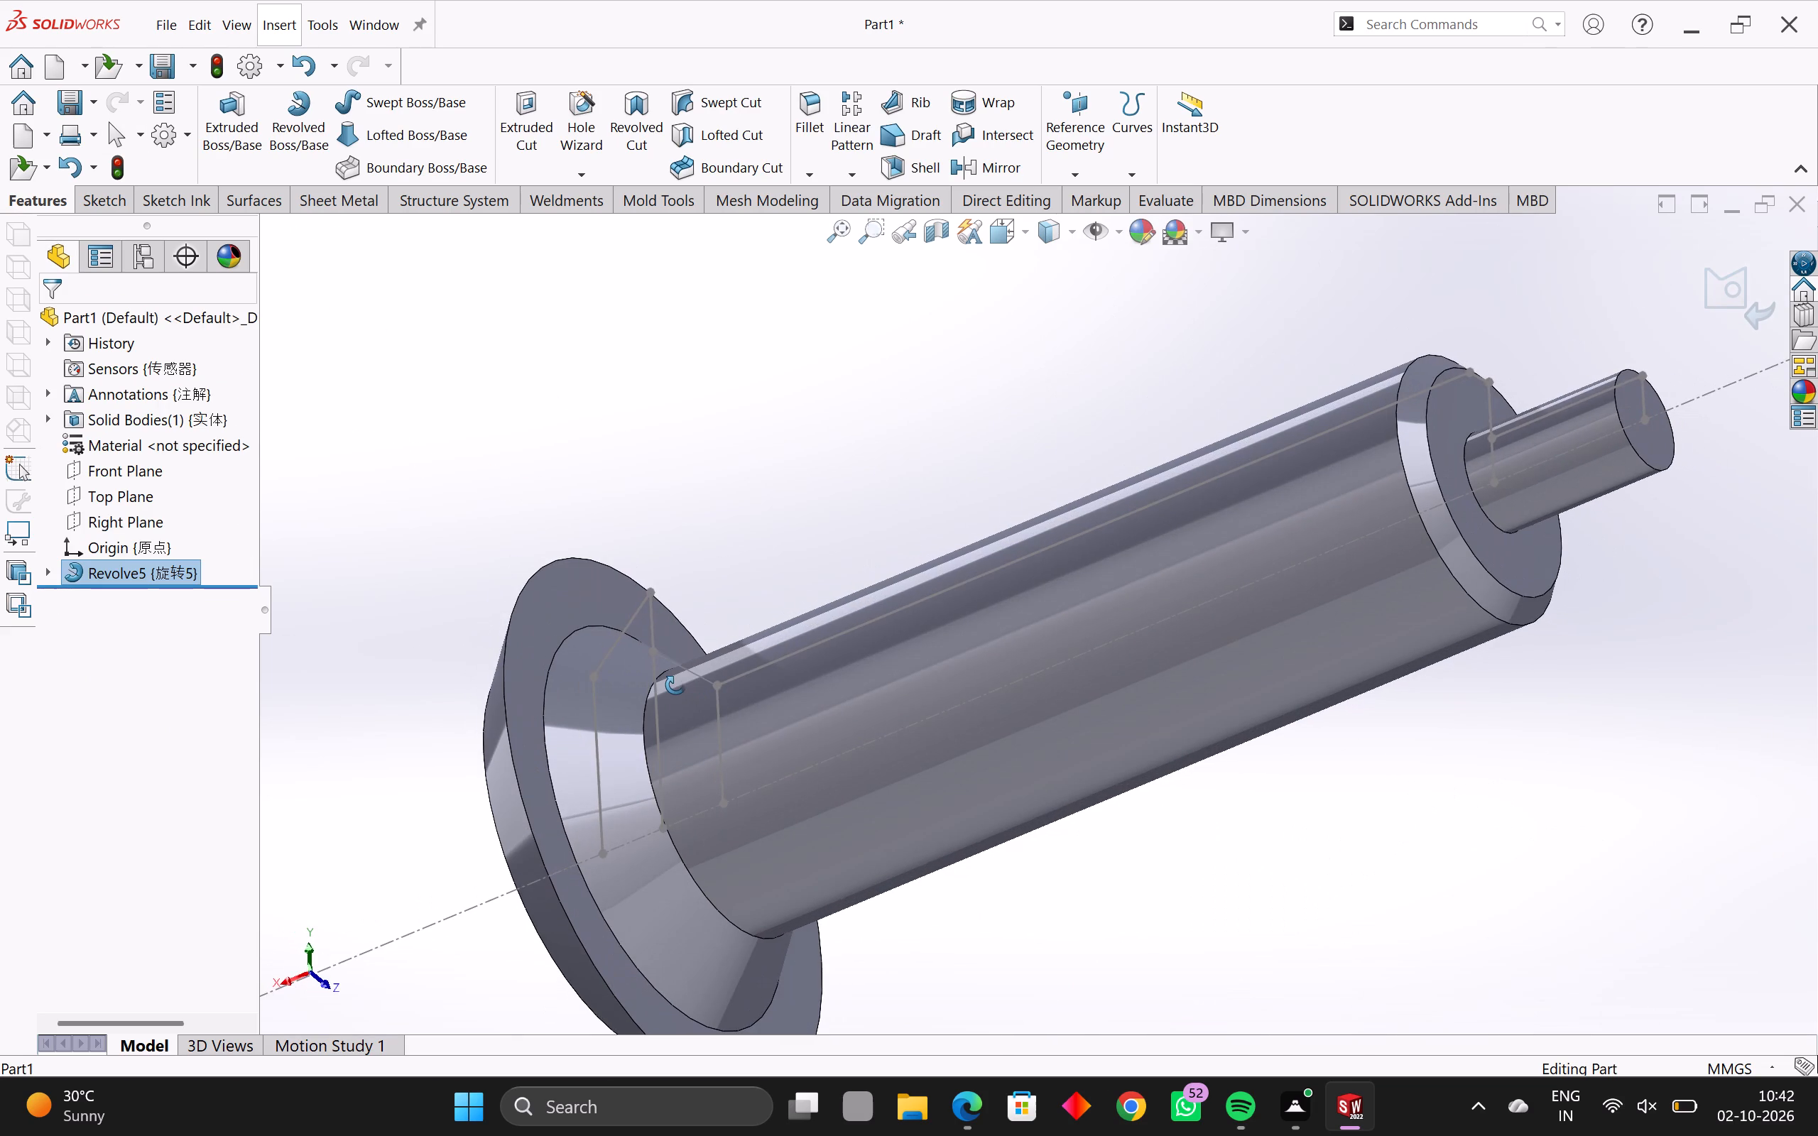
middle_drag(675, 685, 768, 684)
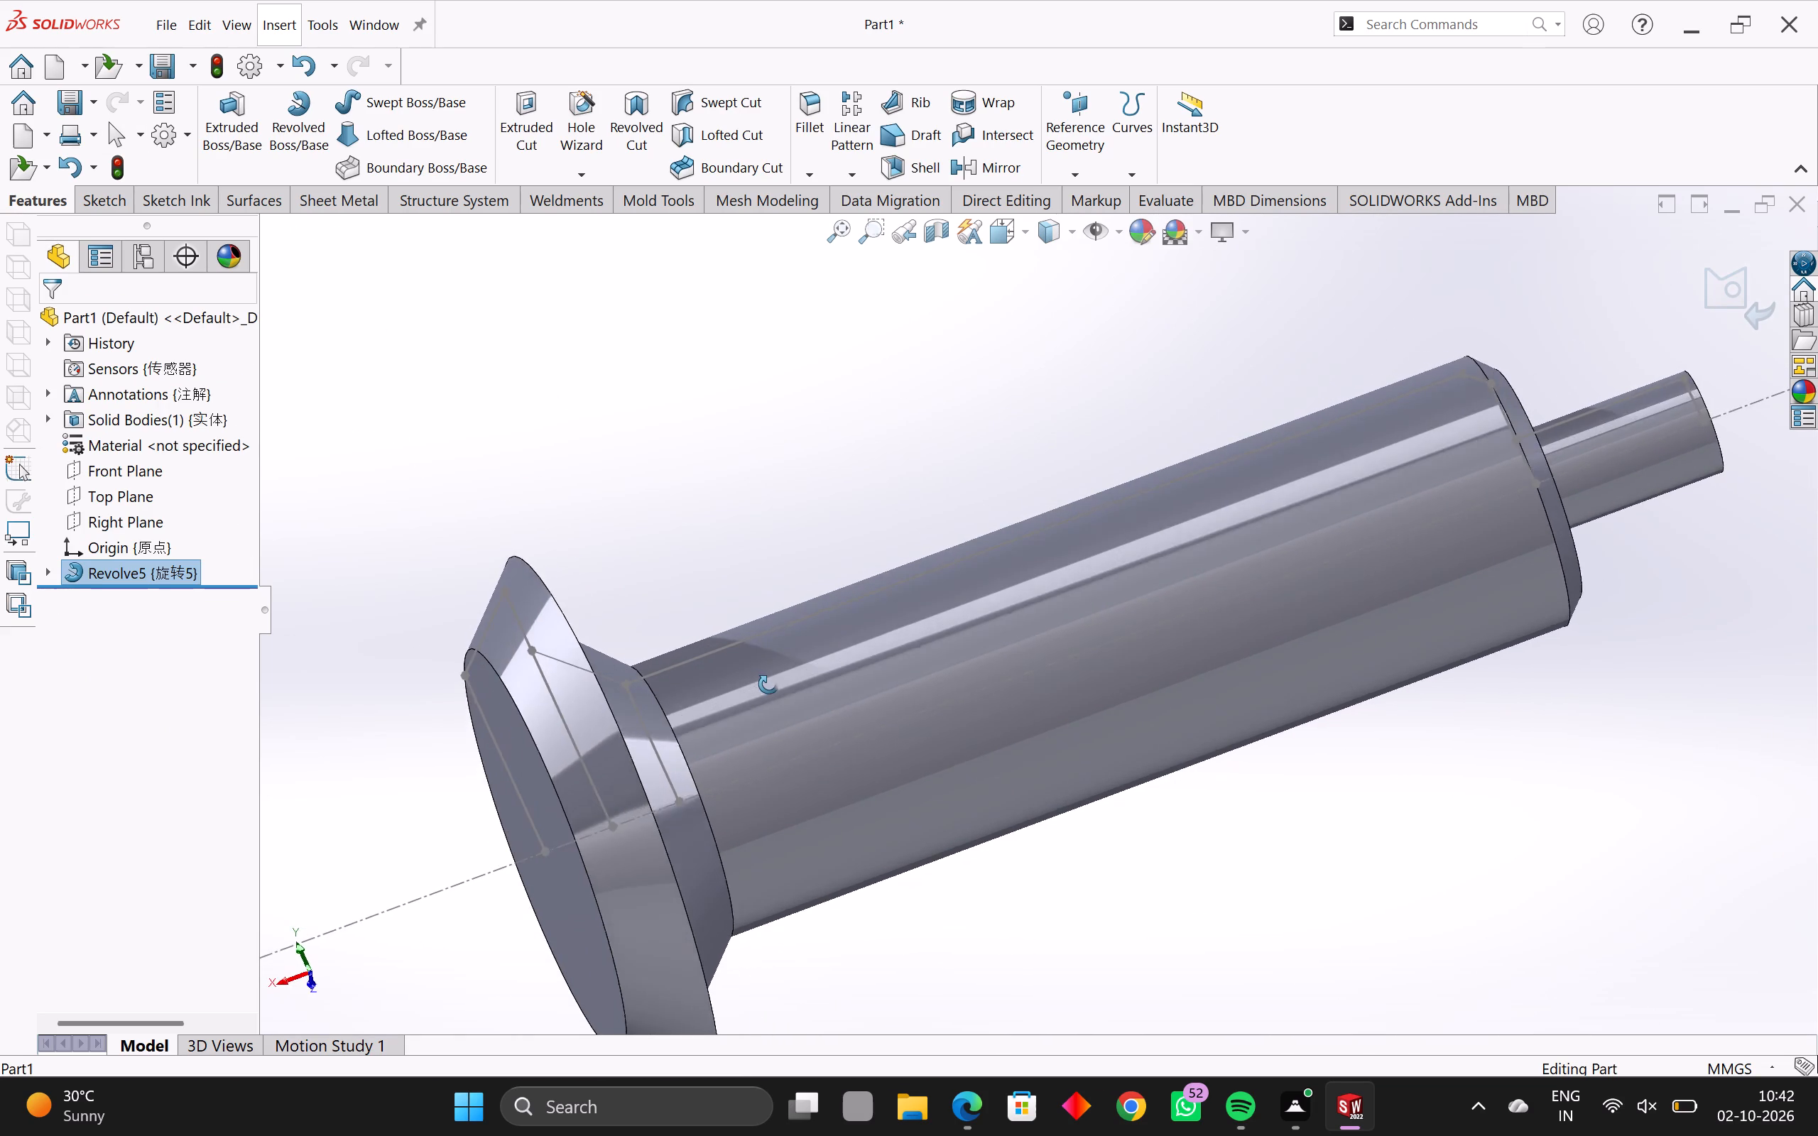
middle_drag(768, 684, 541, 768)
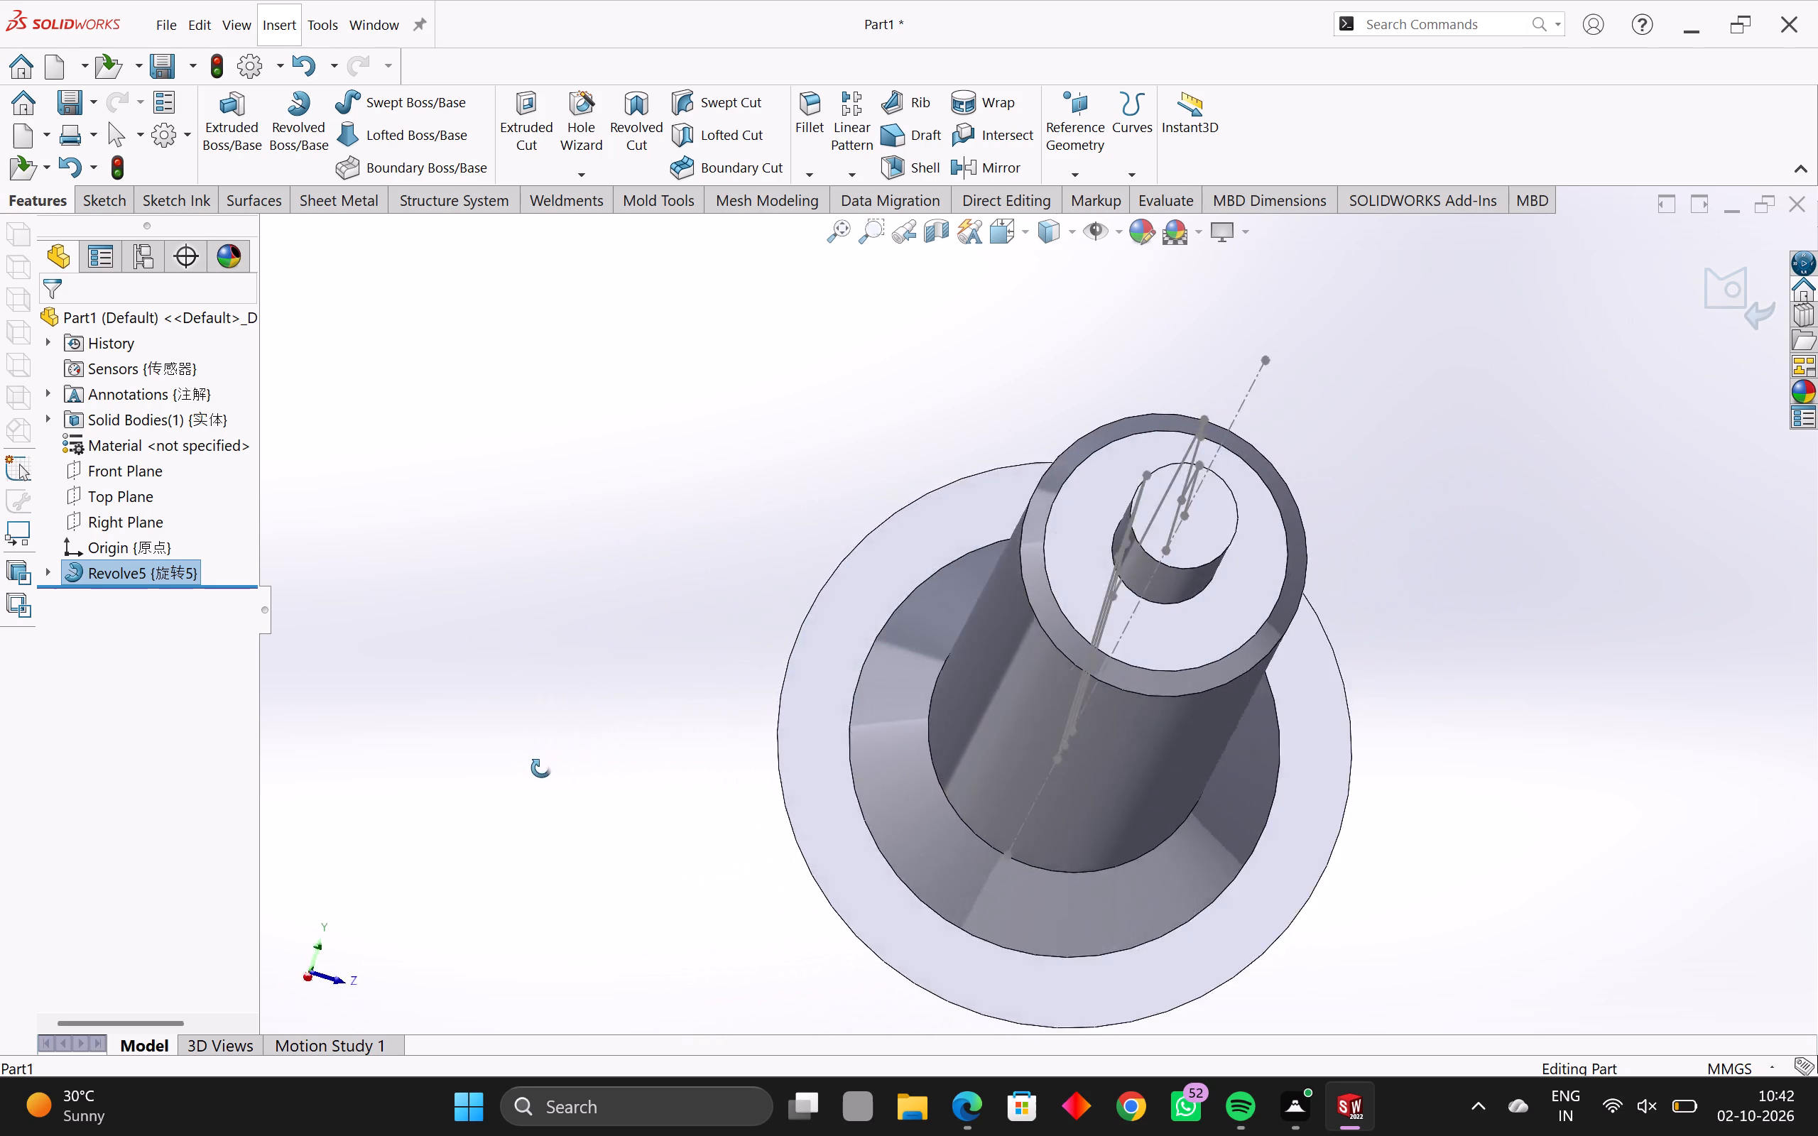
middle_drag(541, 768, 148, 842)
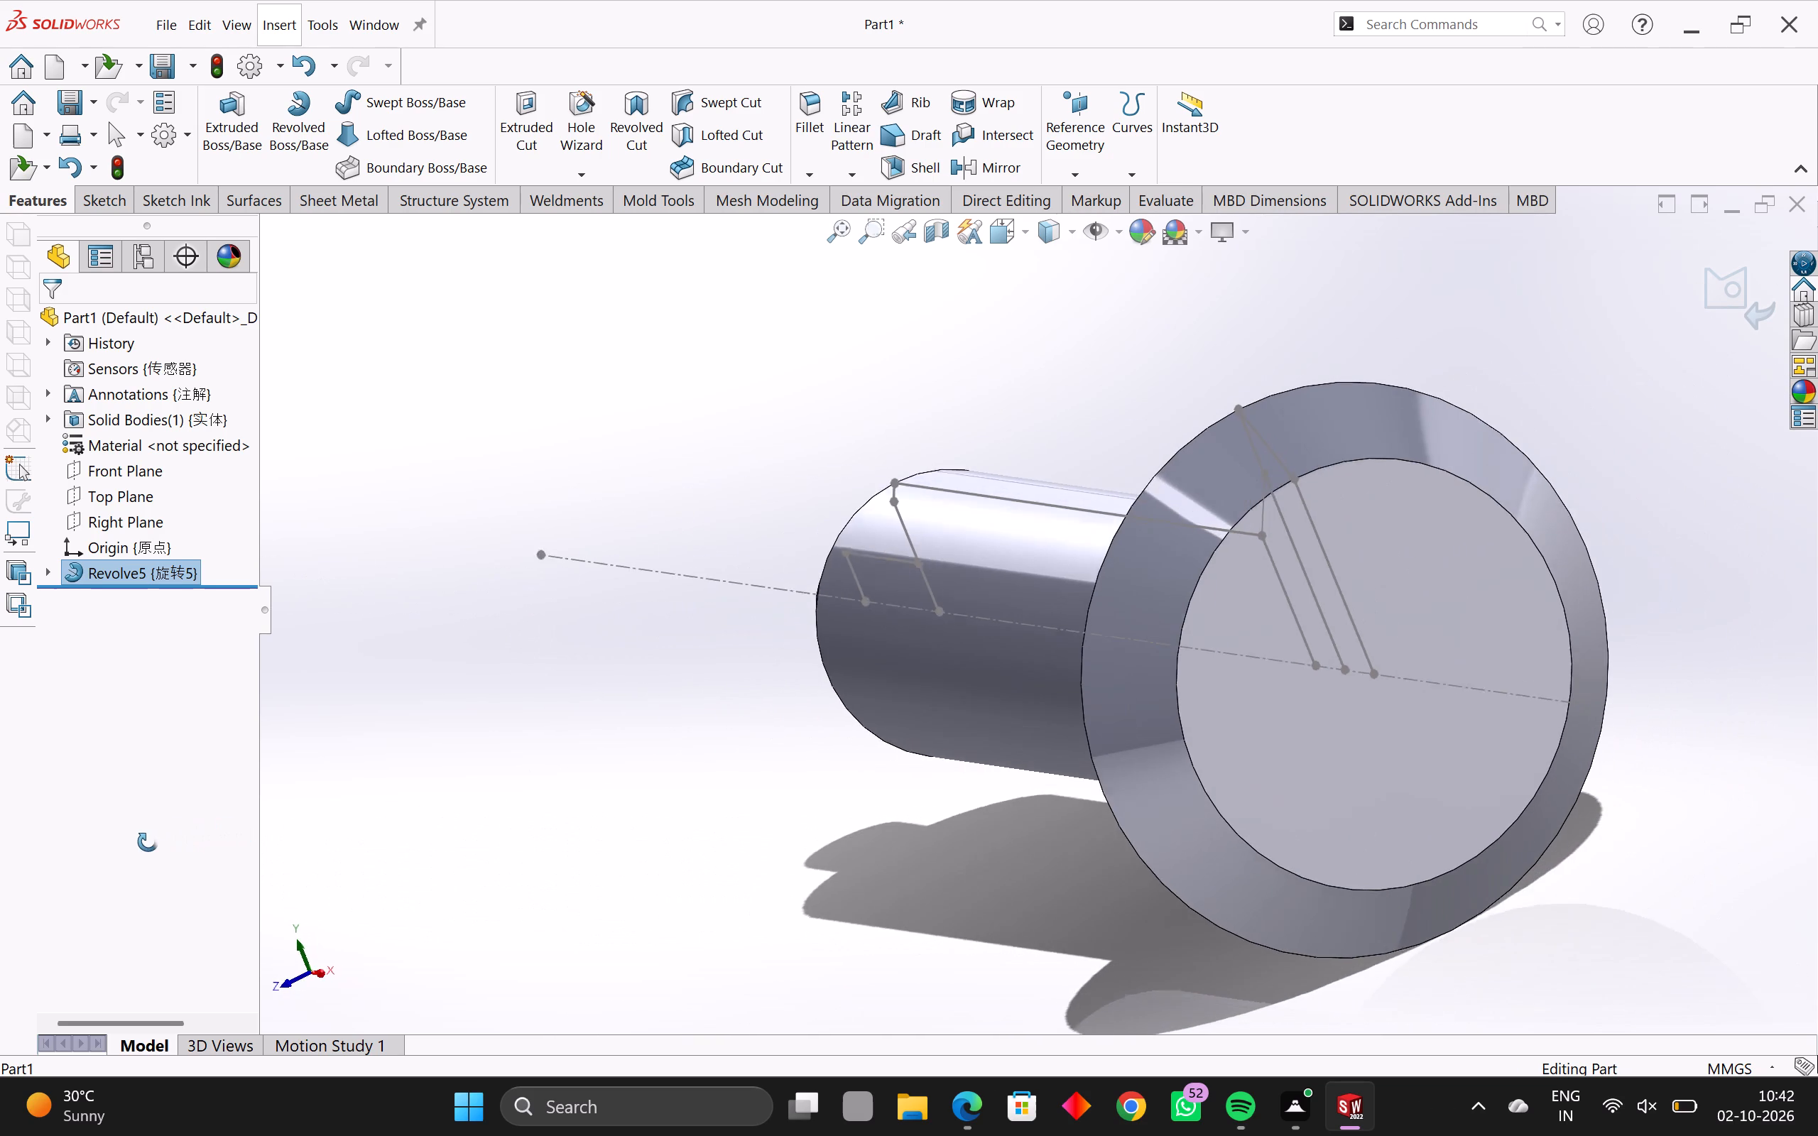
middle_drag(148, 842, 311, 842)
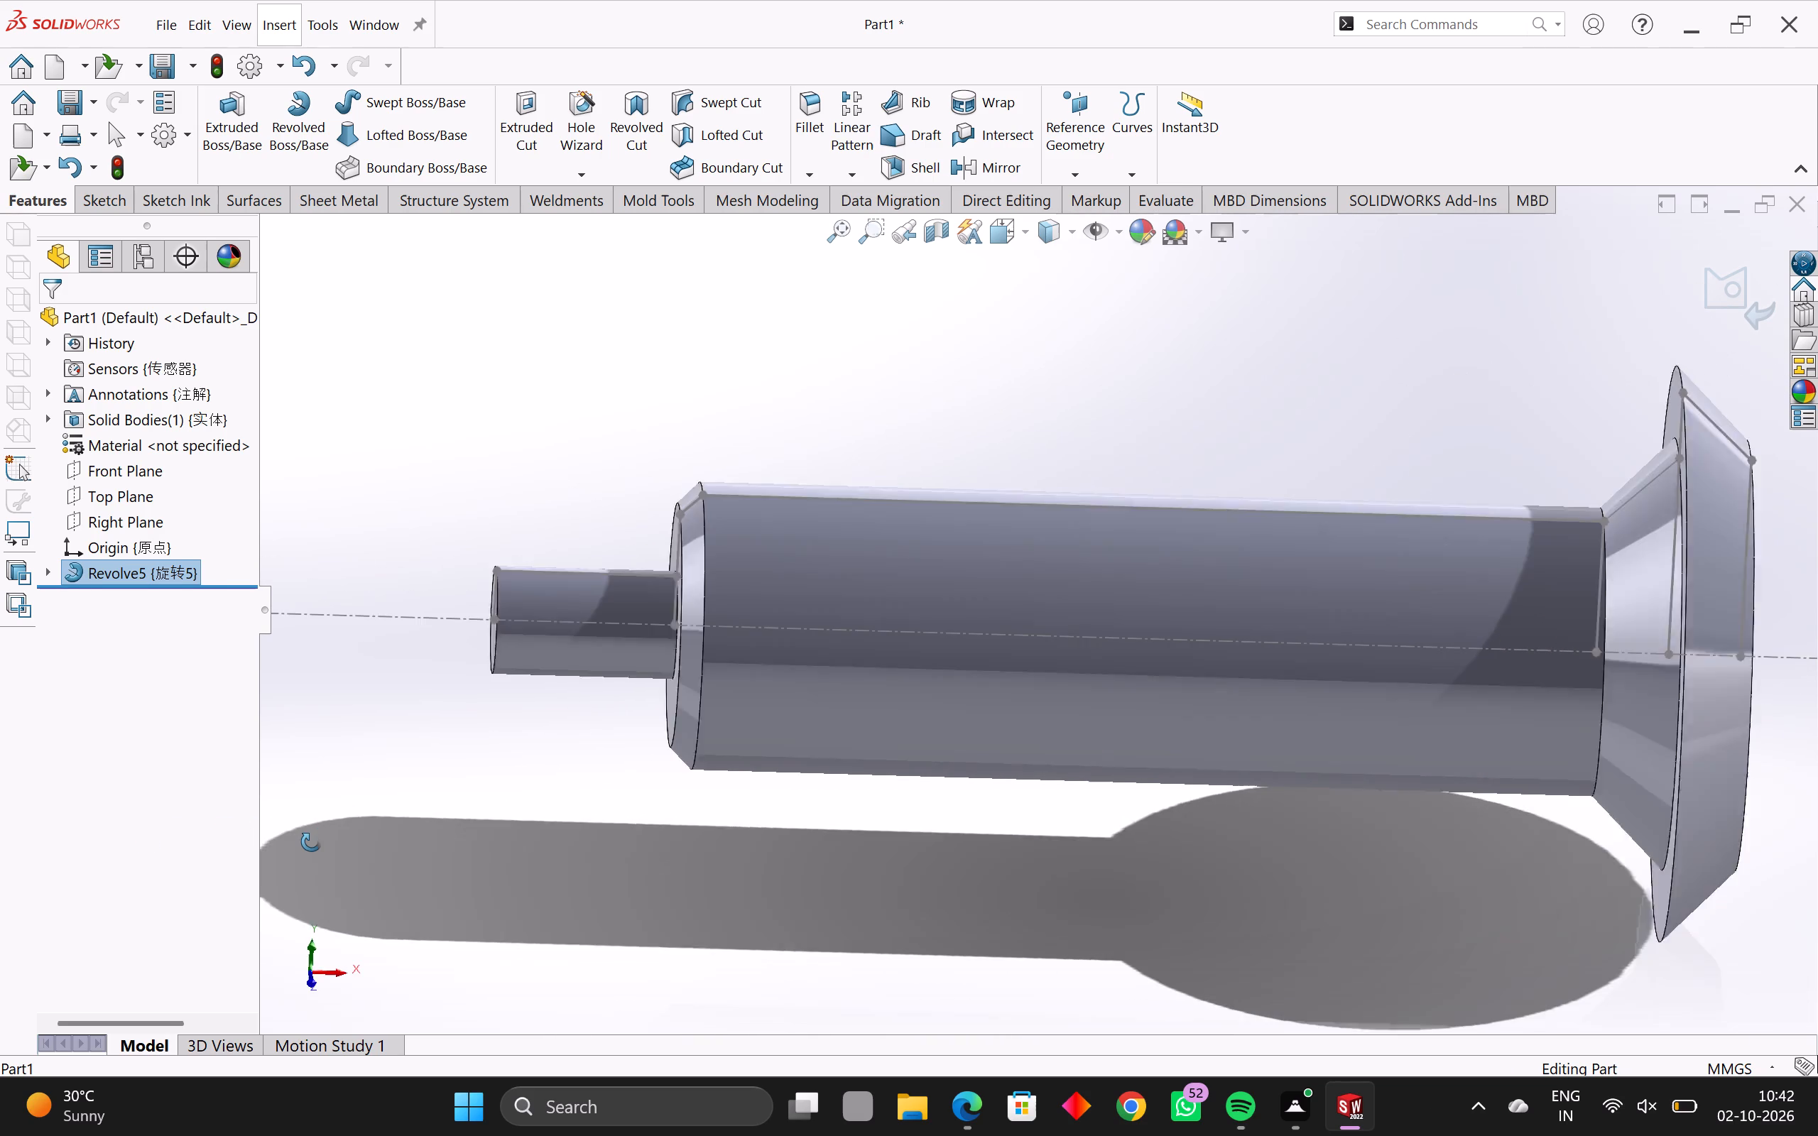
middle_drag(311, 842, 303, 845)
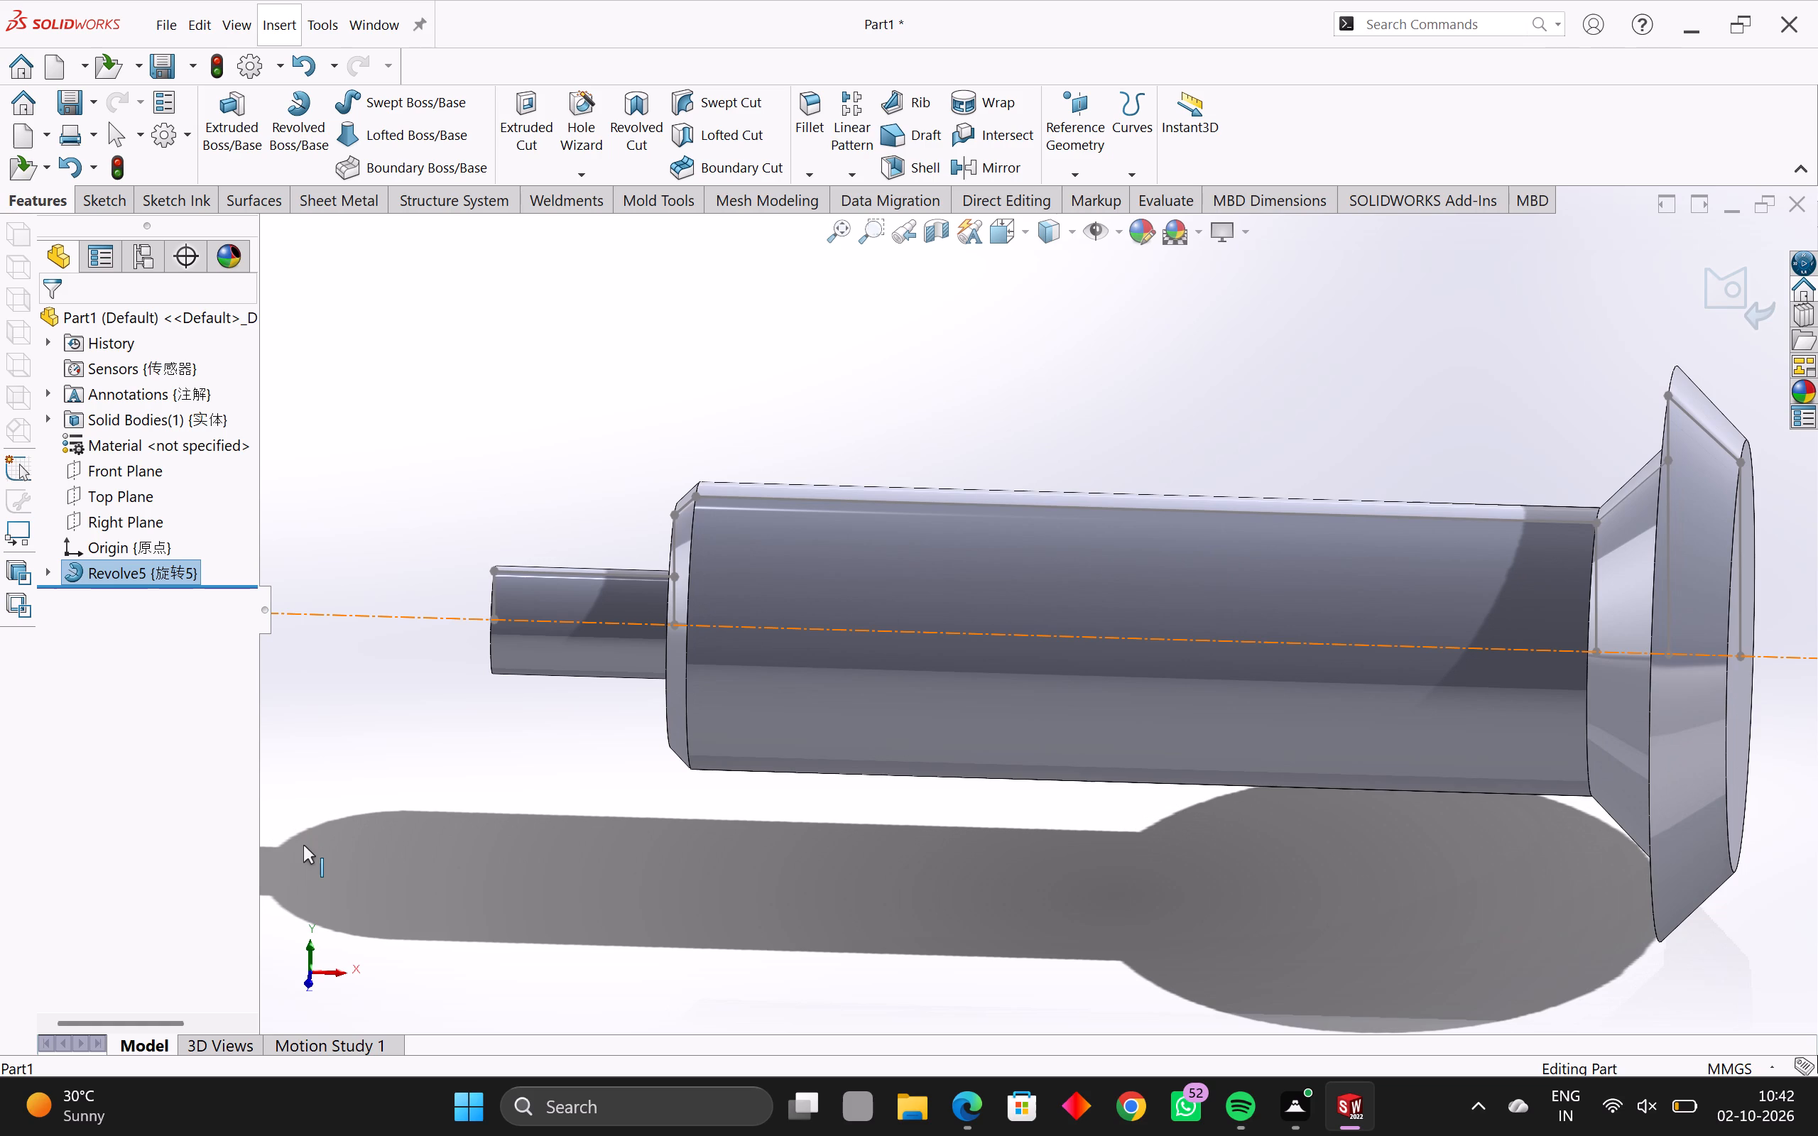
middle_drag(513, 806, 515, 806)
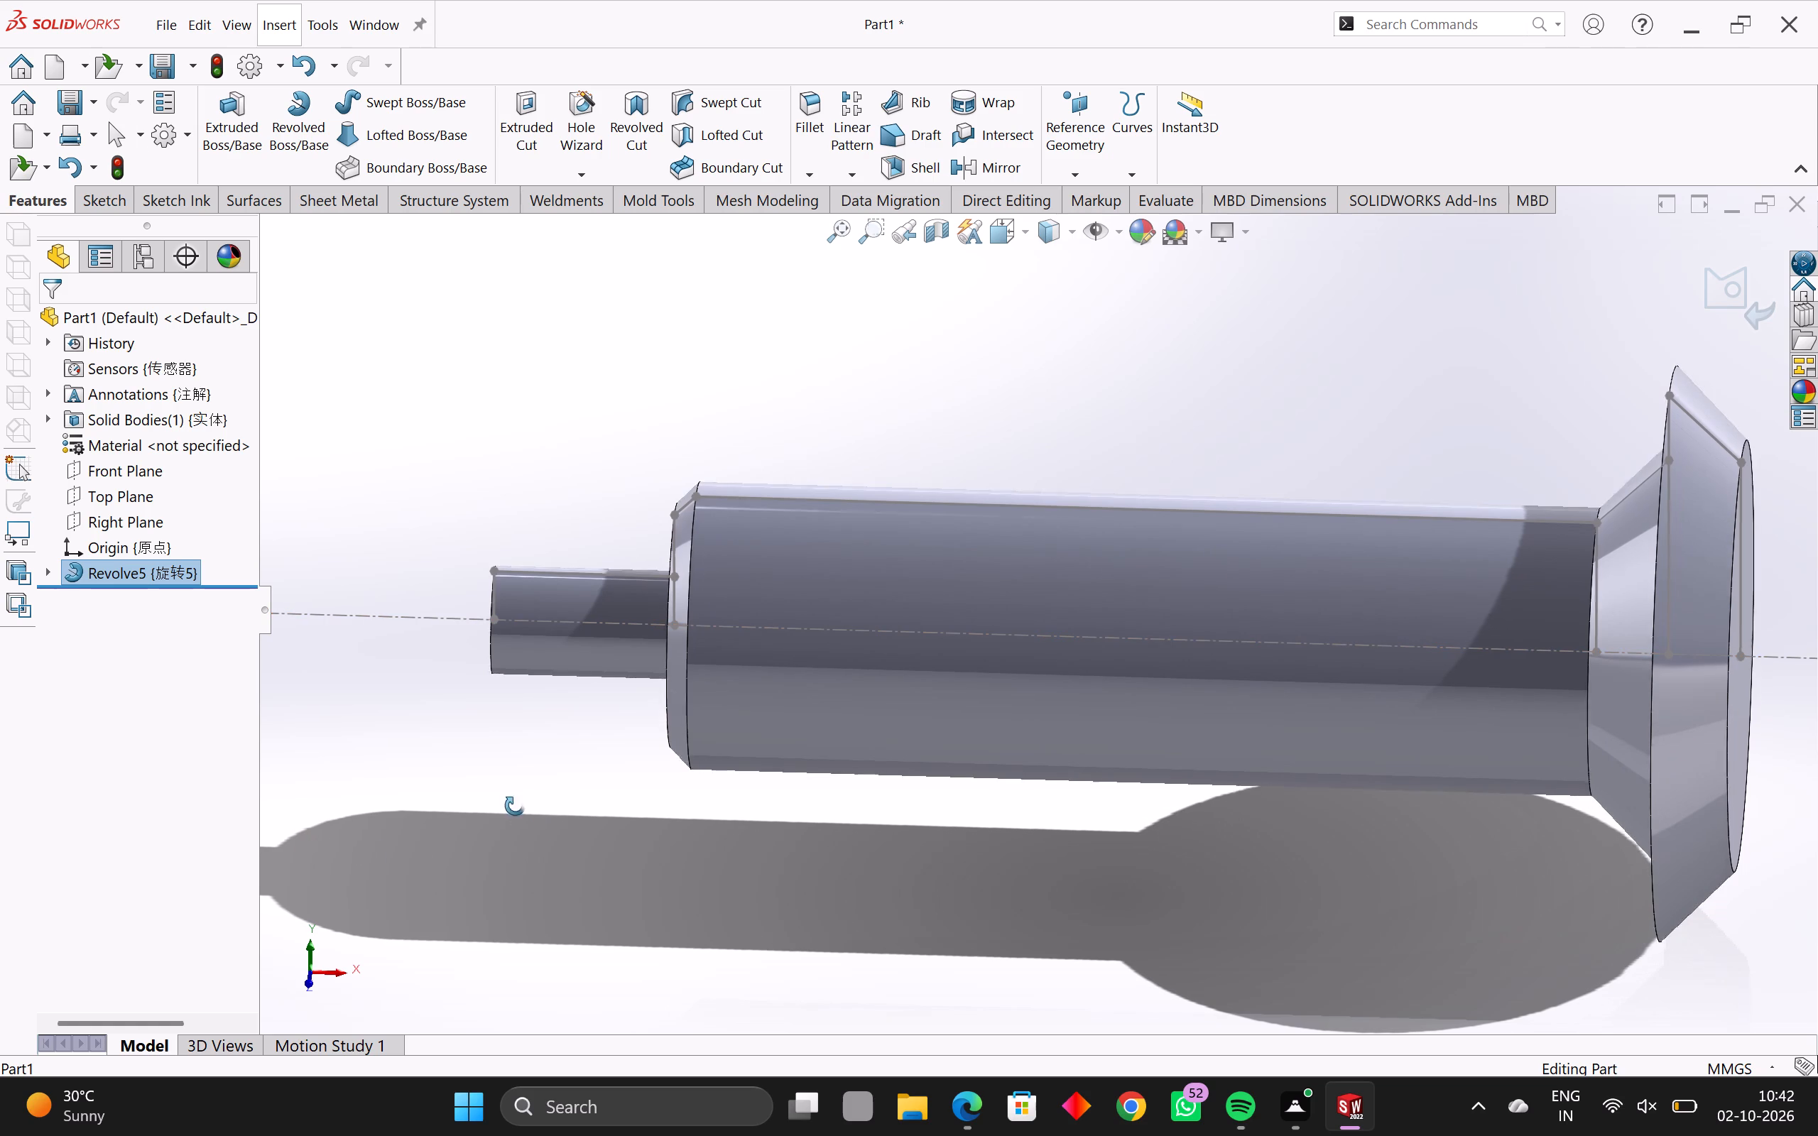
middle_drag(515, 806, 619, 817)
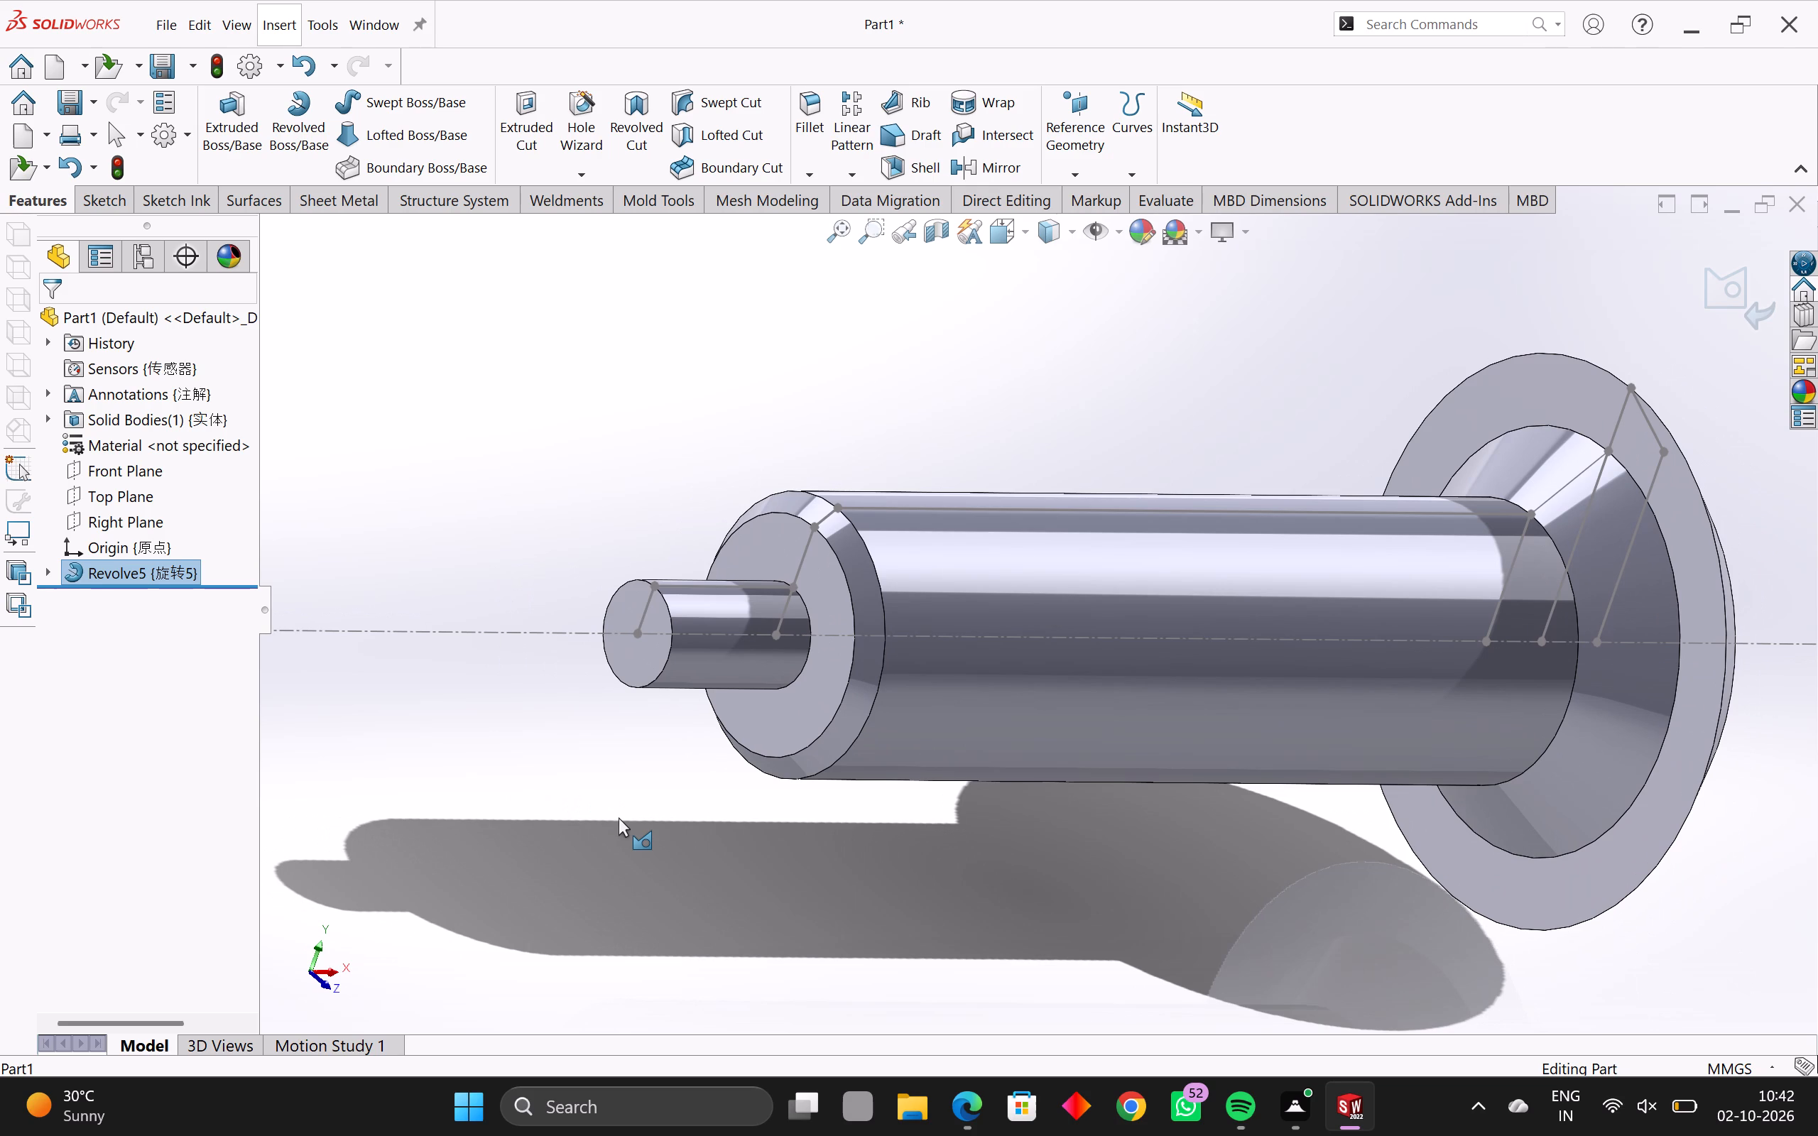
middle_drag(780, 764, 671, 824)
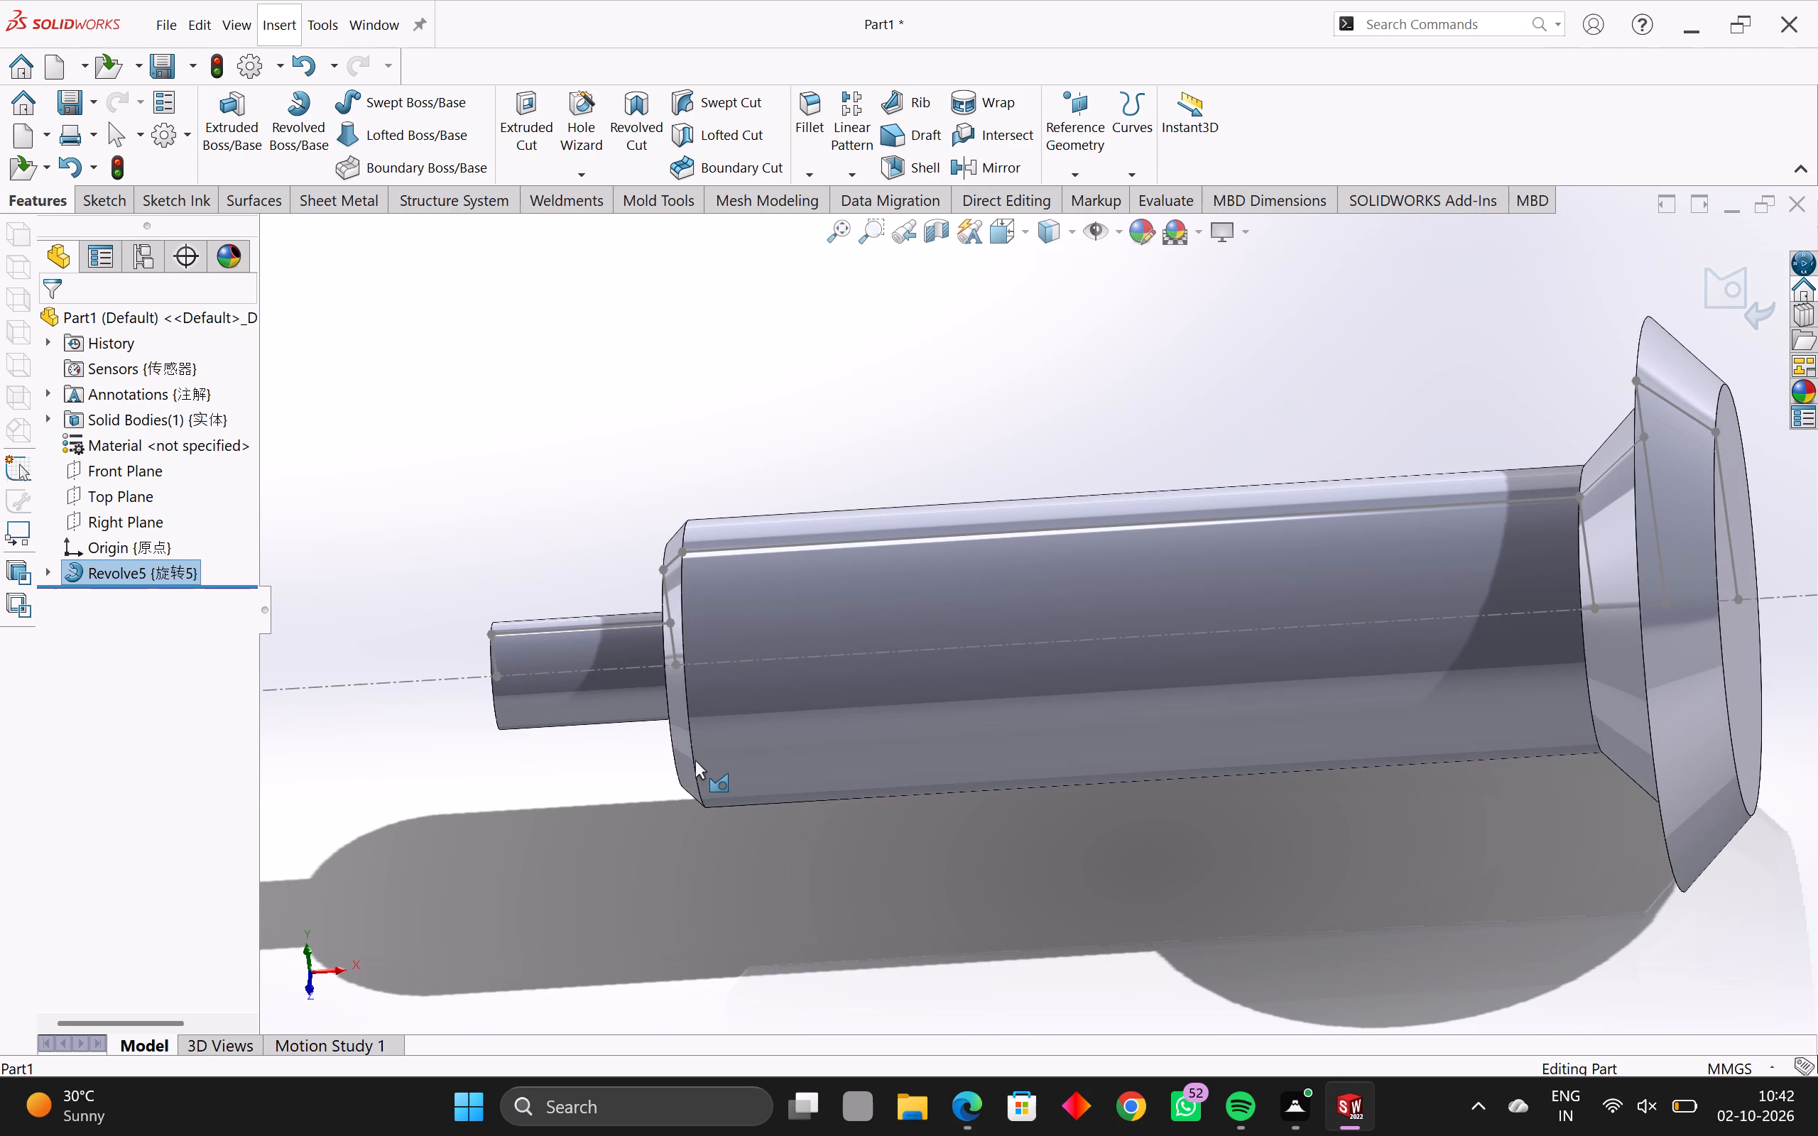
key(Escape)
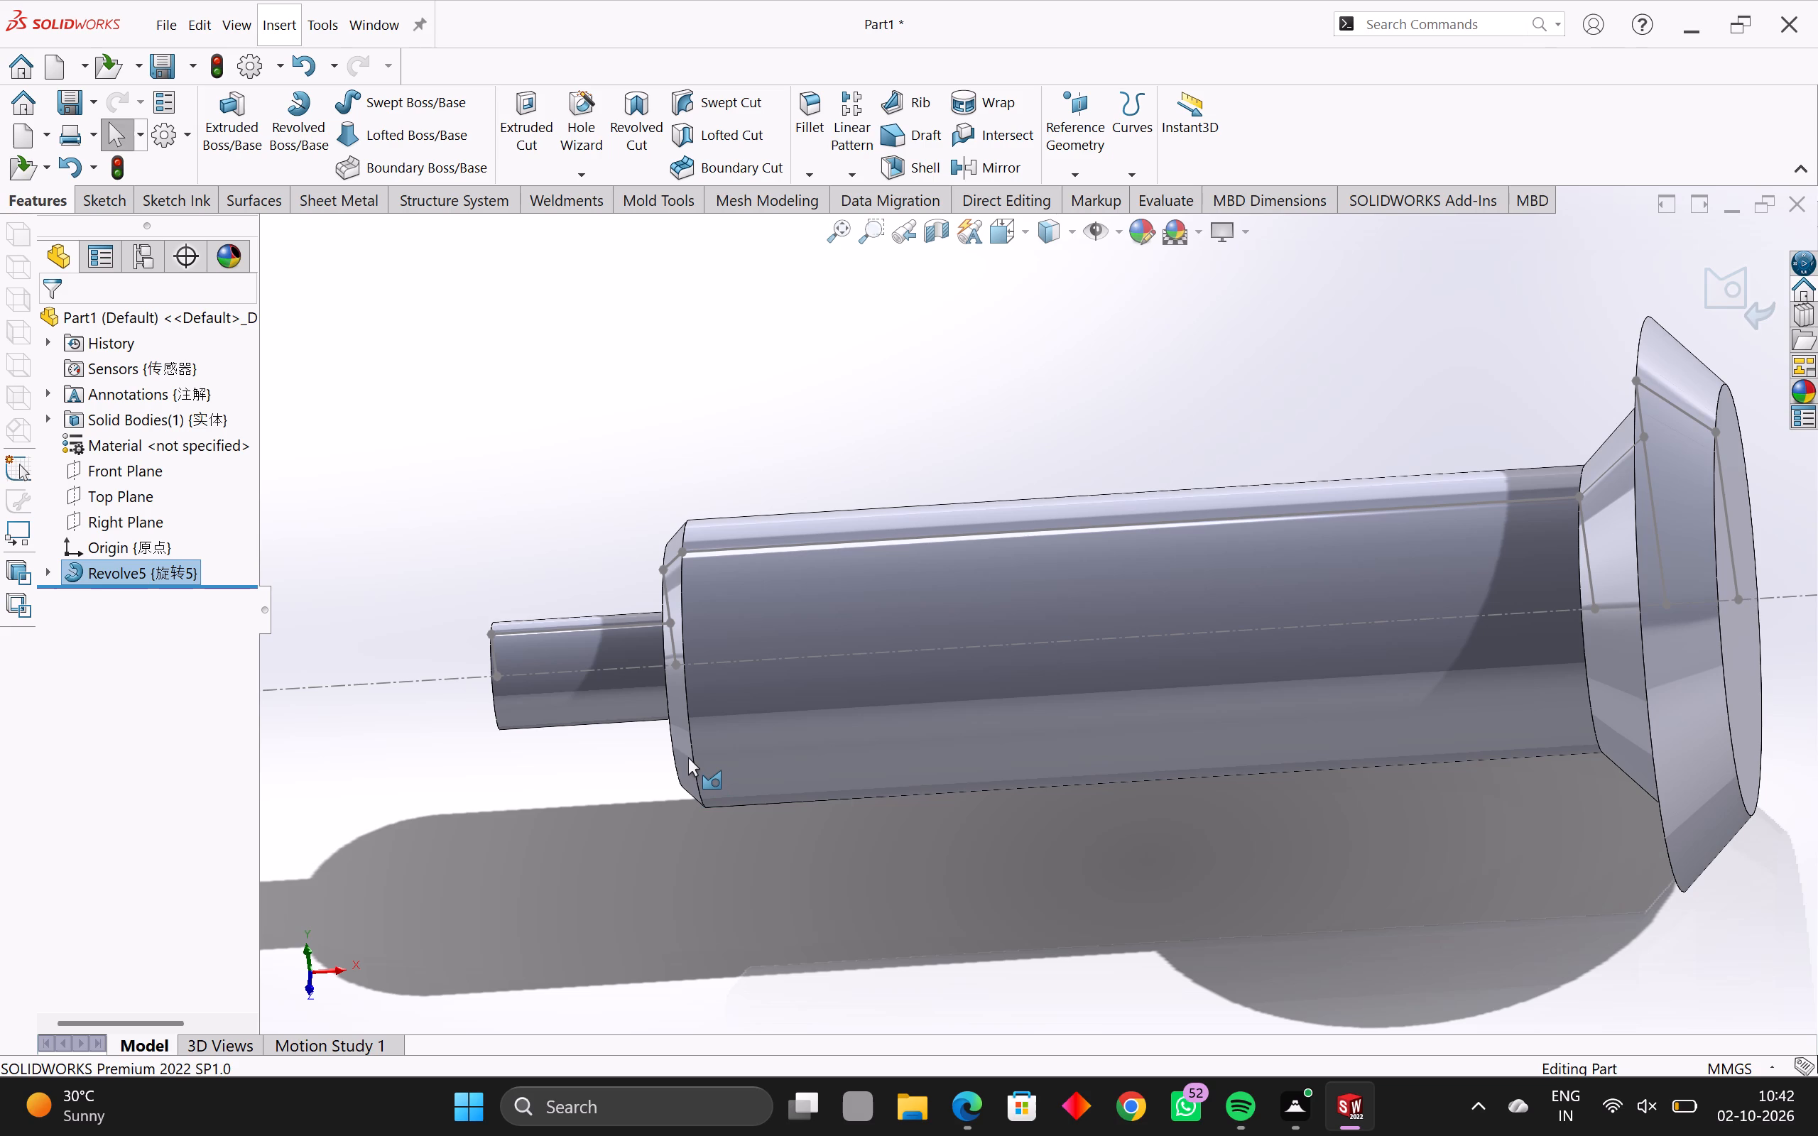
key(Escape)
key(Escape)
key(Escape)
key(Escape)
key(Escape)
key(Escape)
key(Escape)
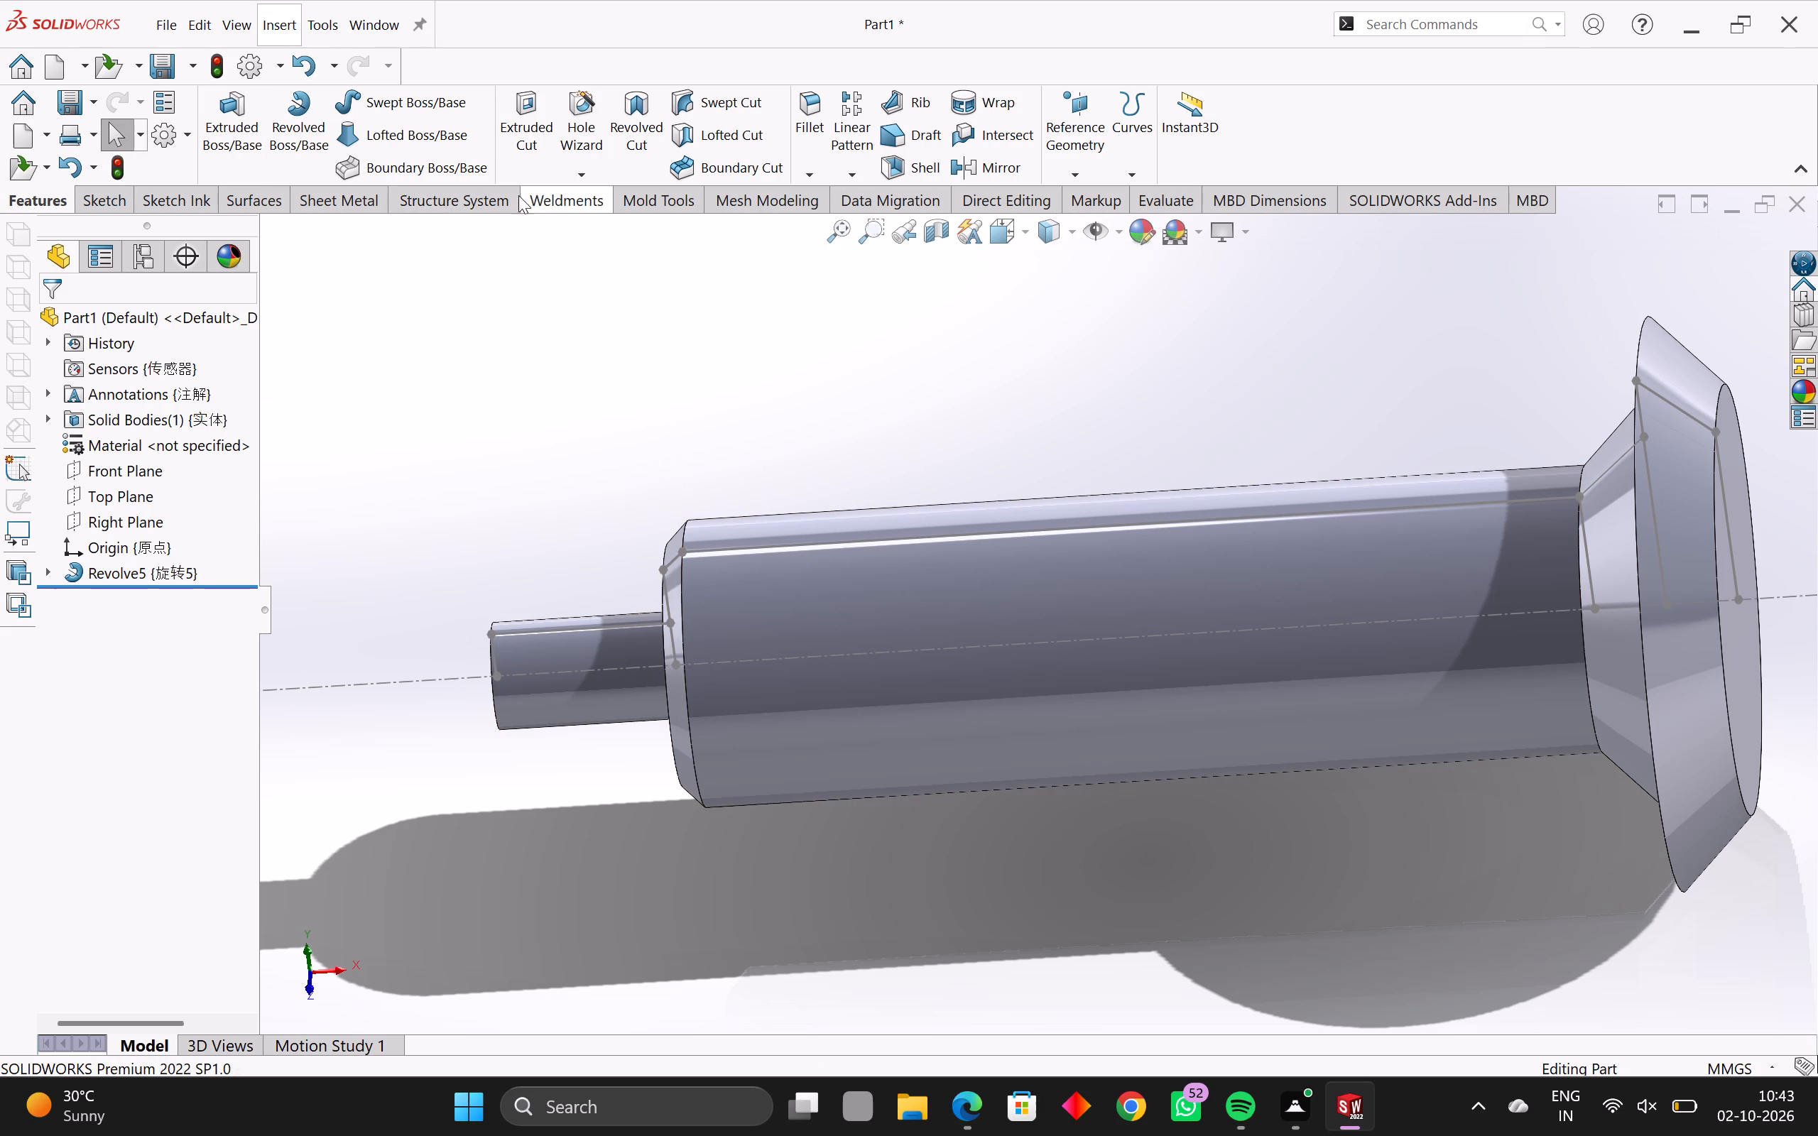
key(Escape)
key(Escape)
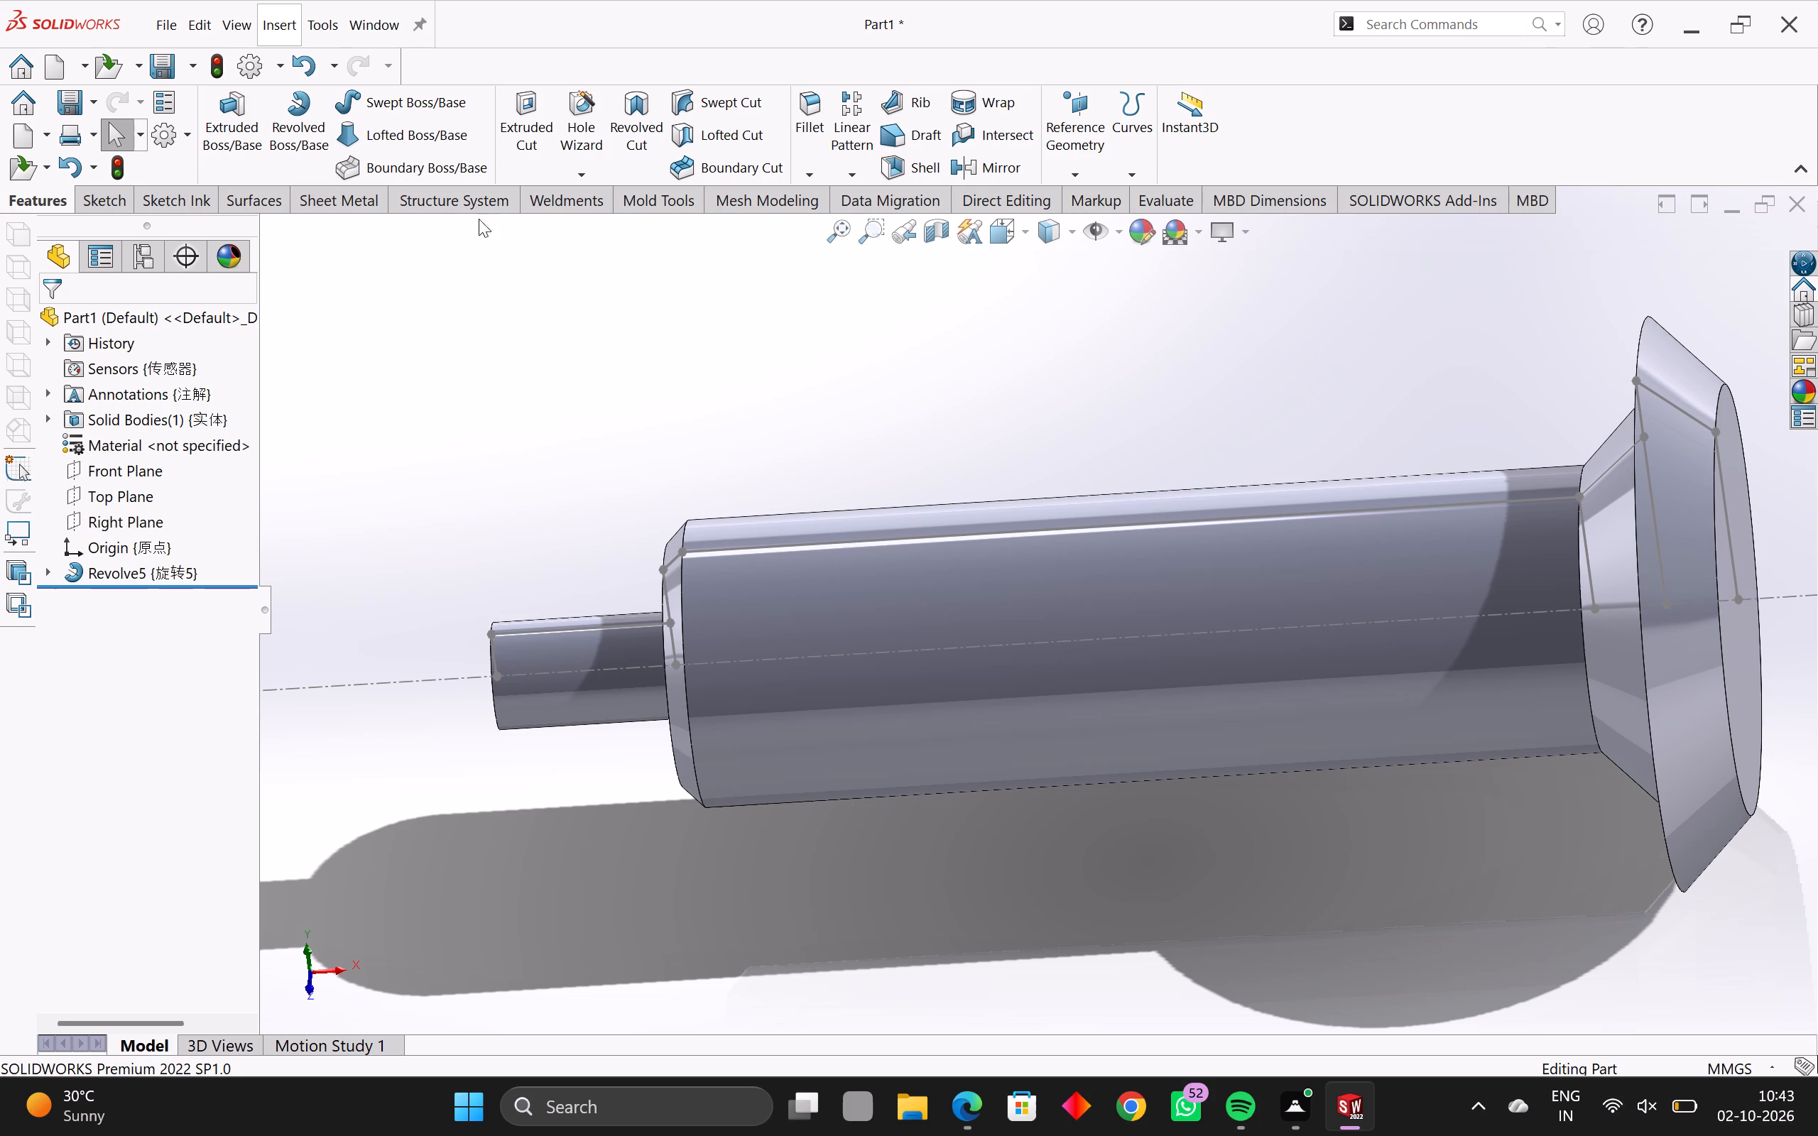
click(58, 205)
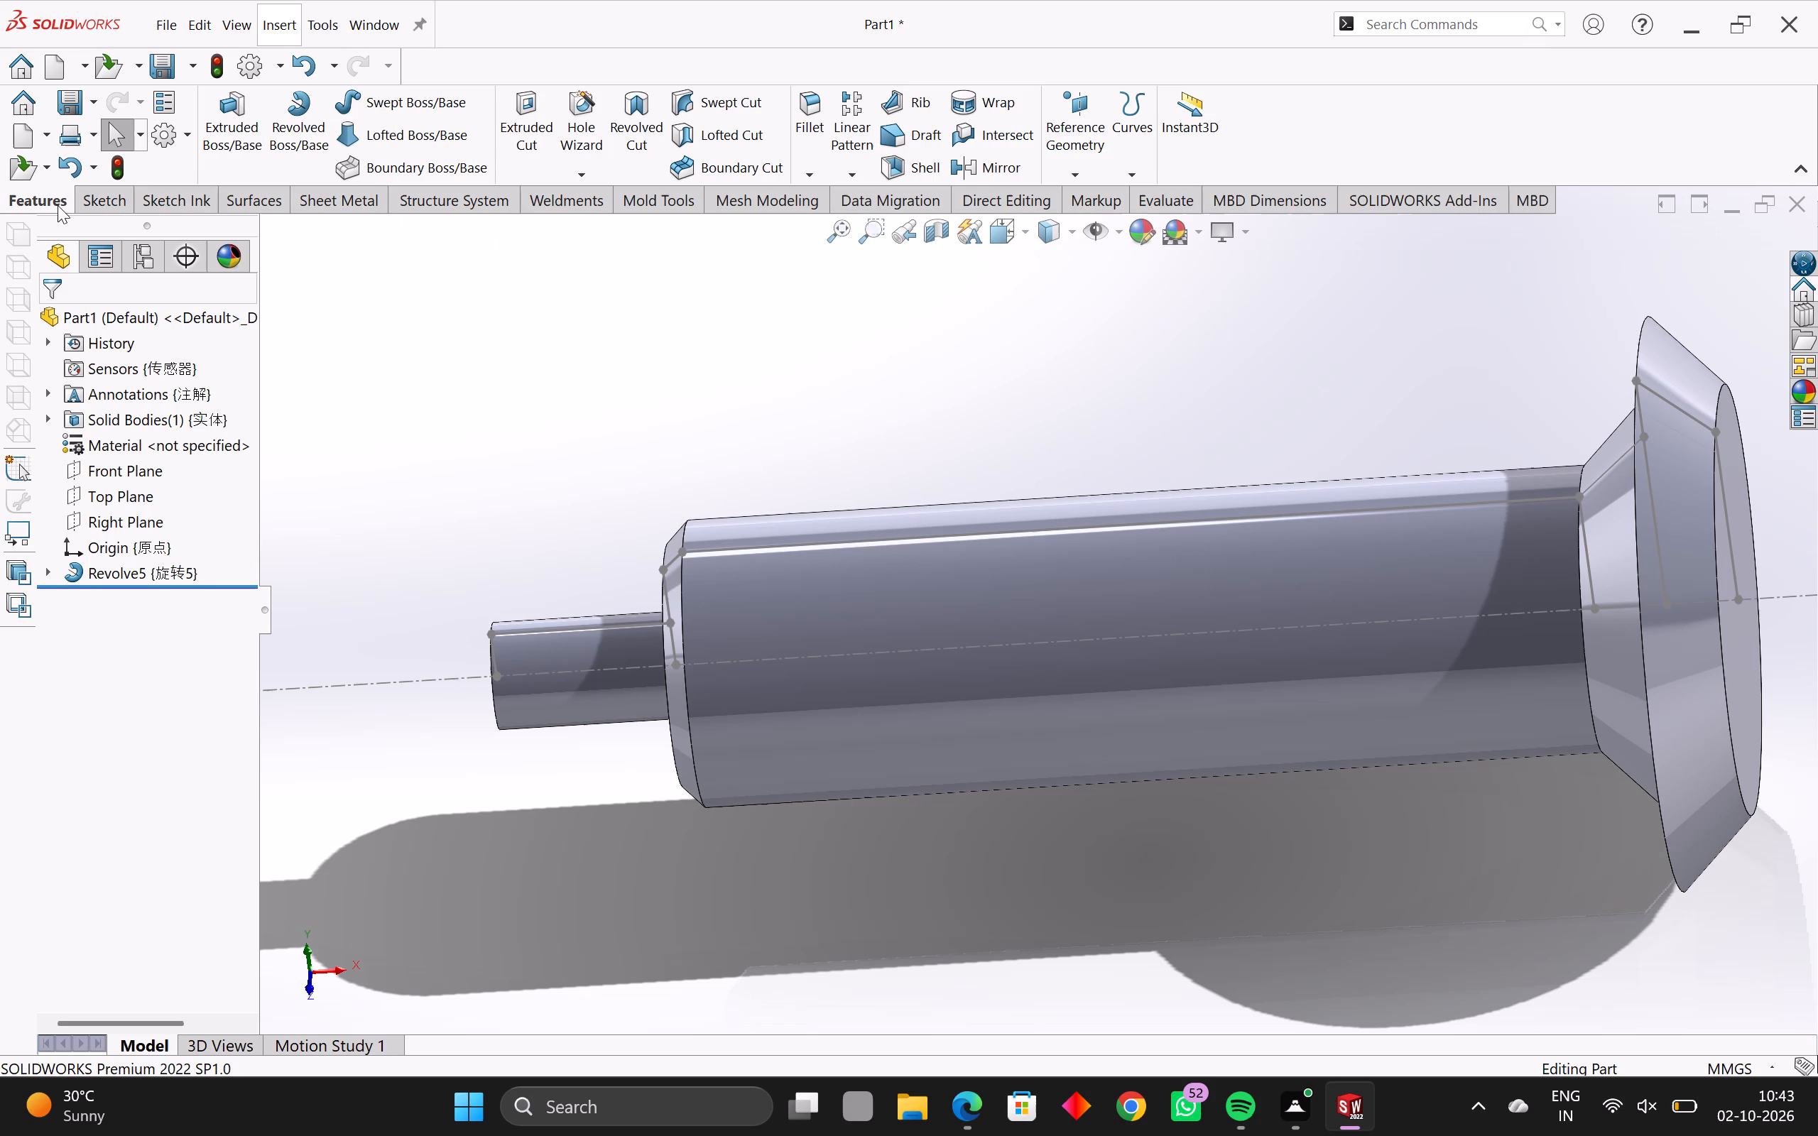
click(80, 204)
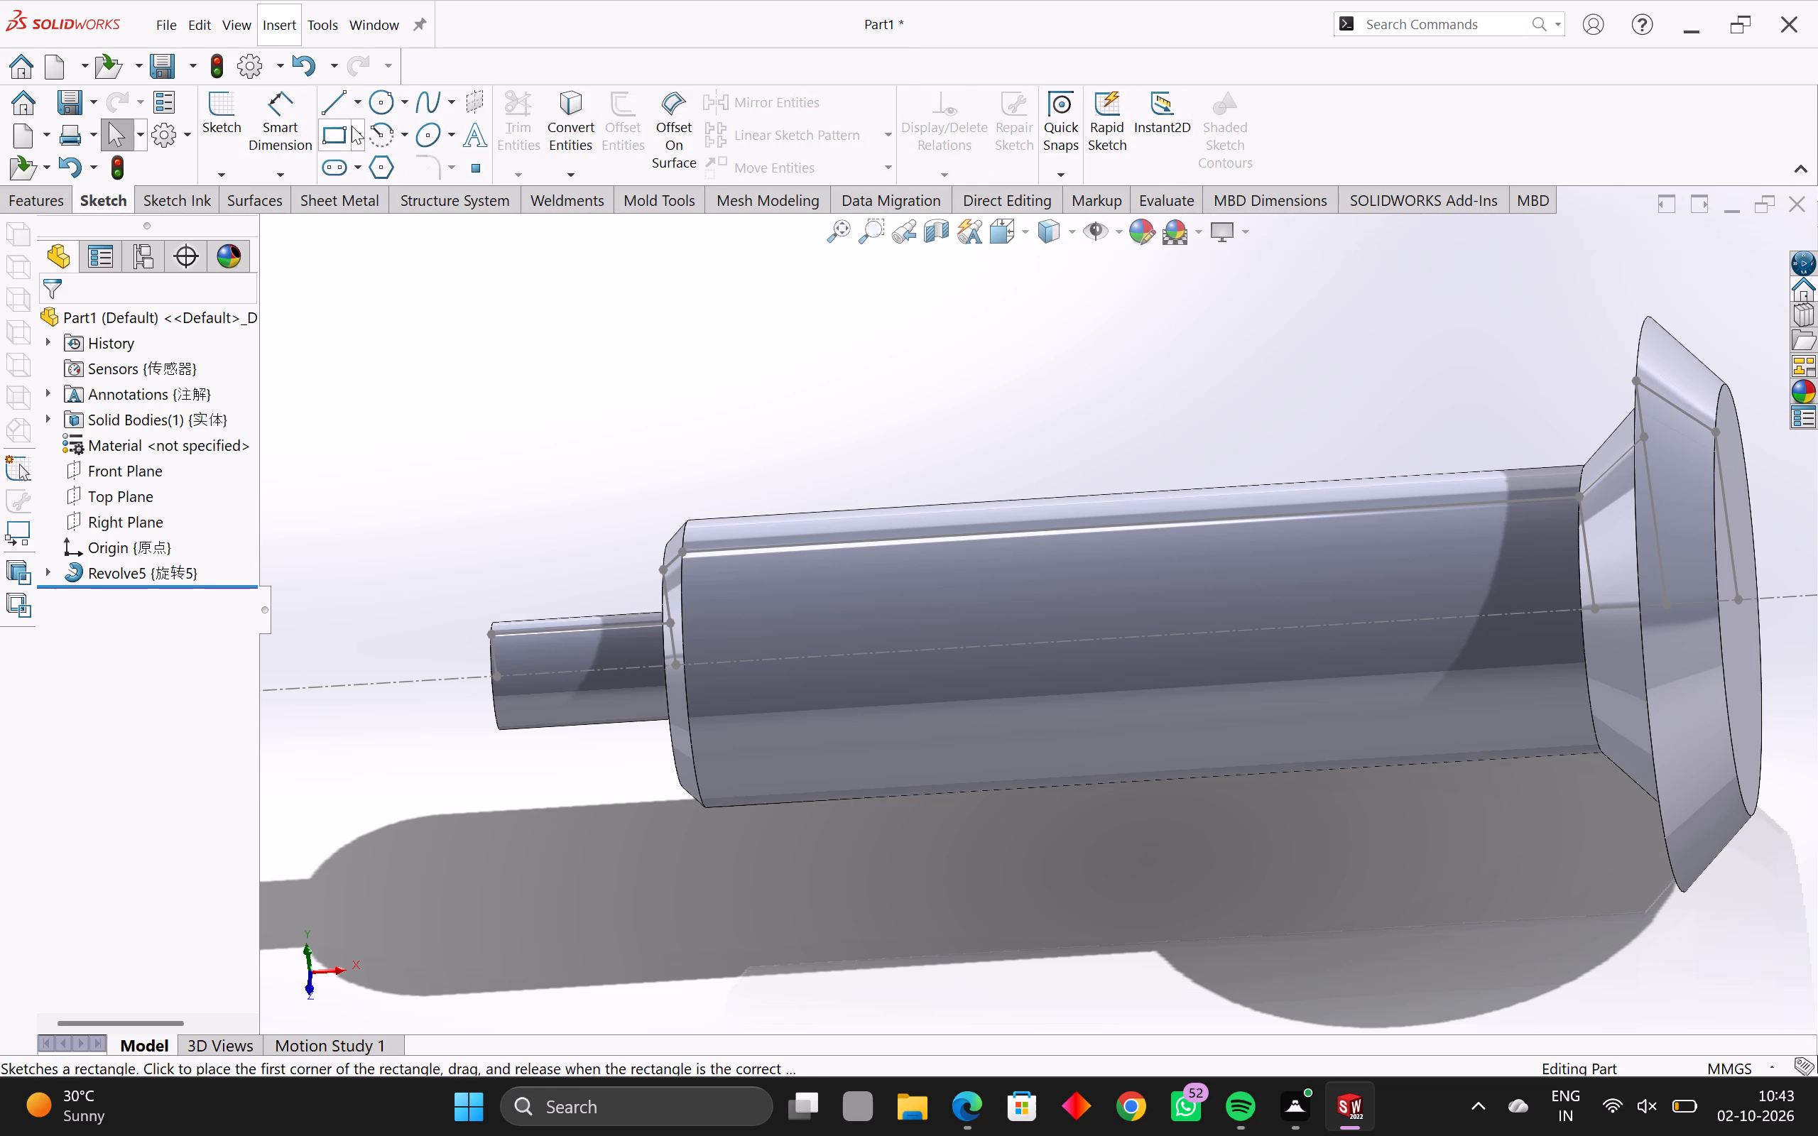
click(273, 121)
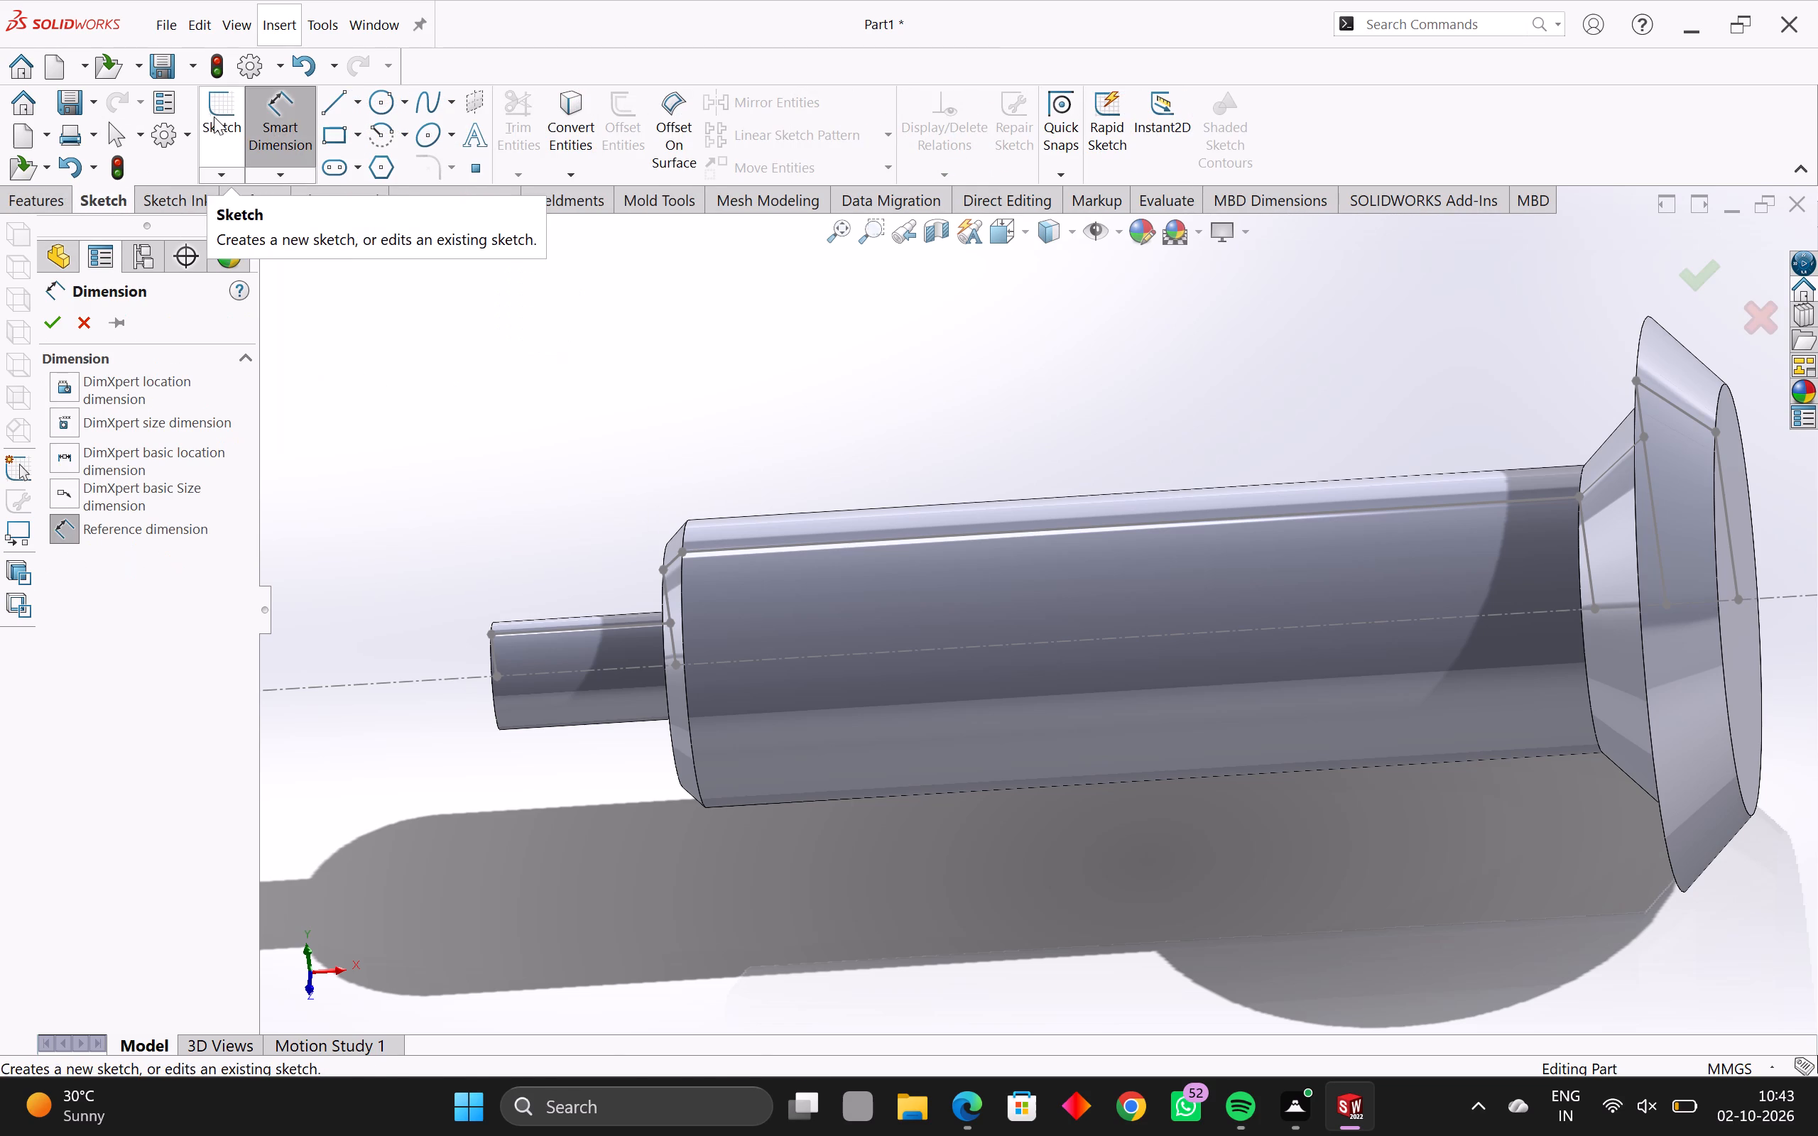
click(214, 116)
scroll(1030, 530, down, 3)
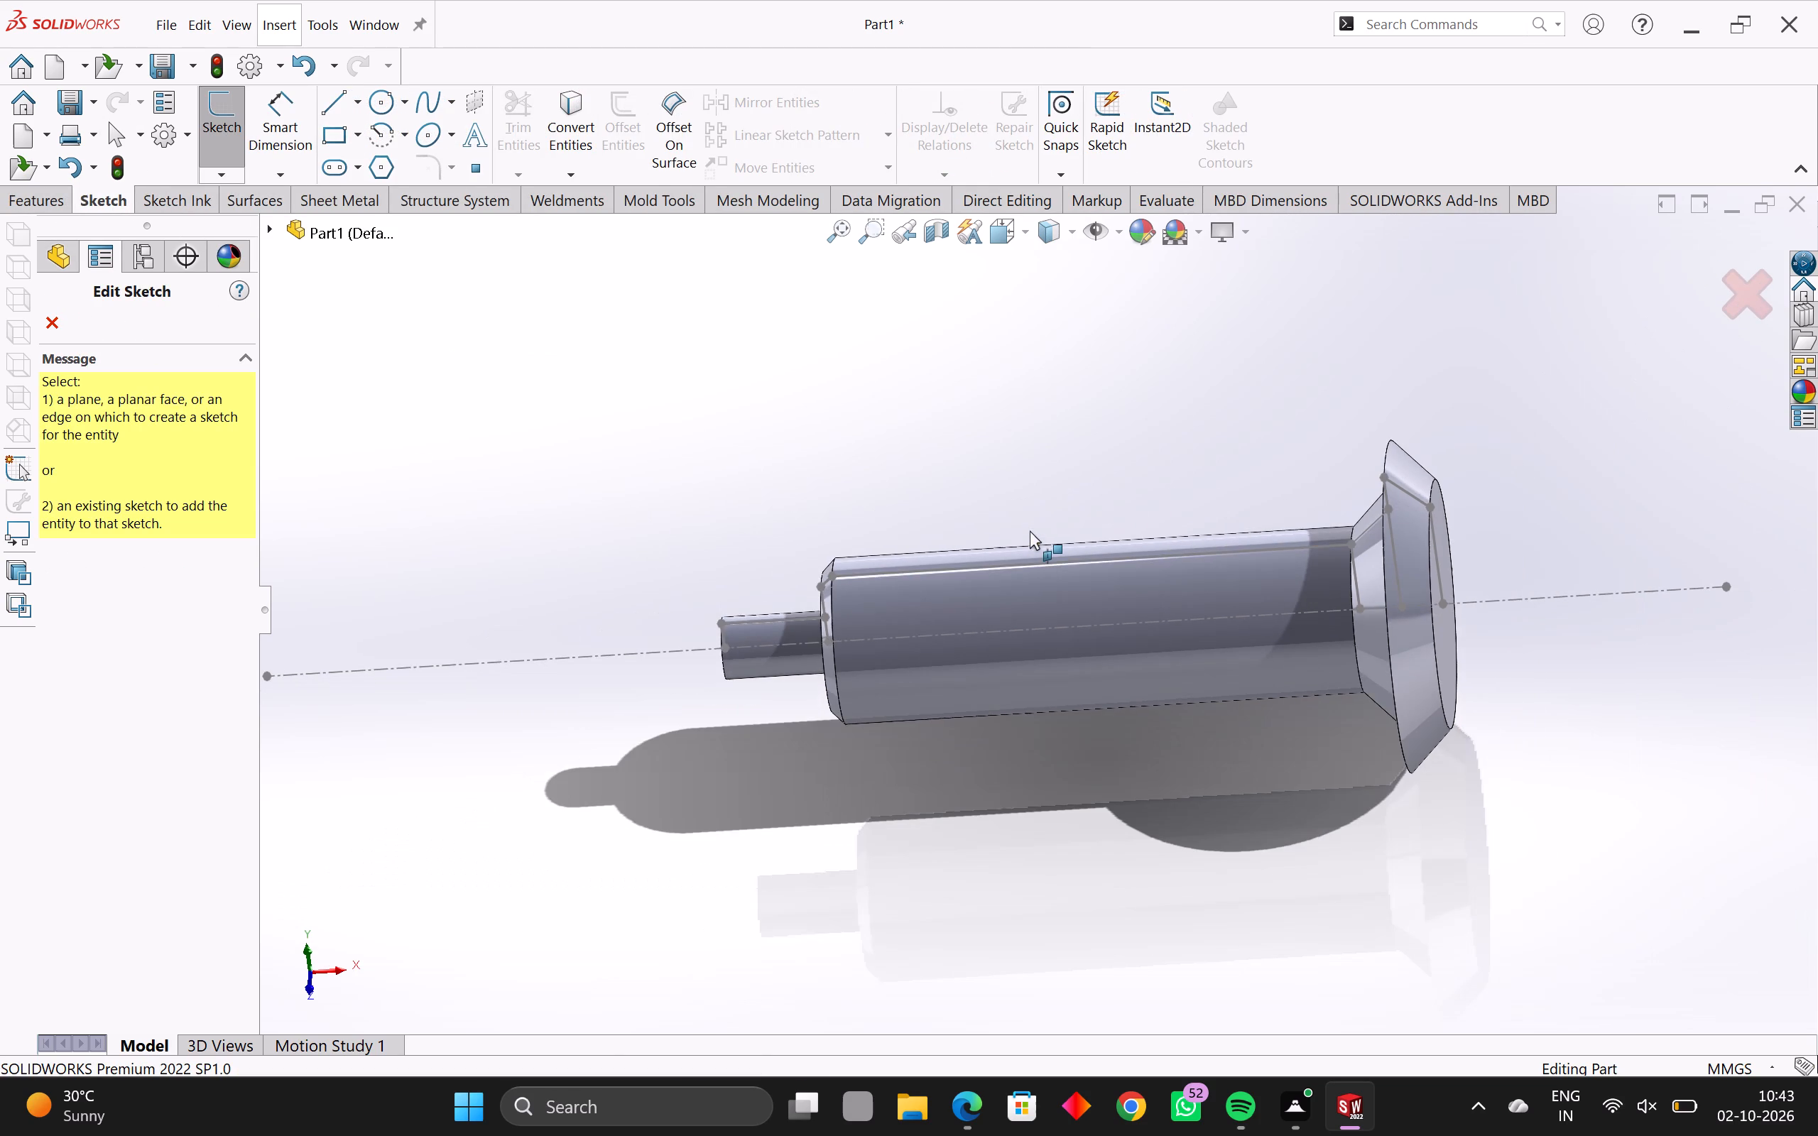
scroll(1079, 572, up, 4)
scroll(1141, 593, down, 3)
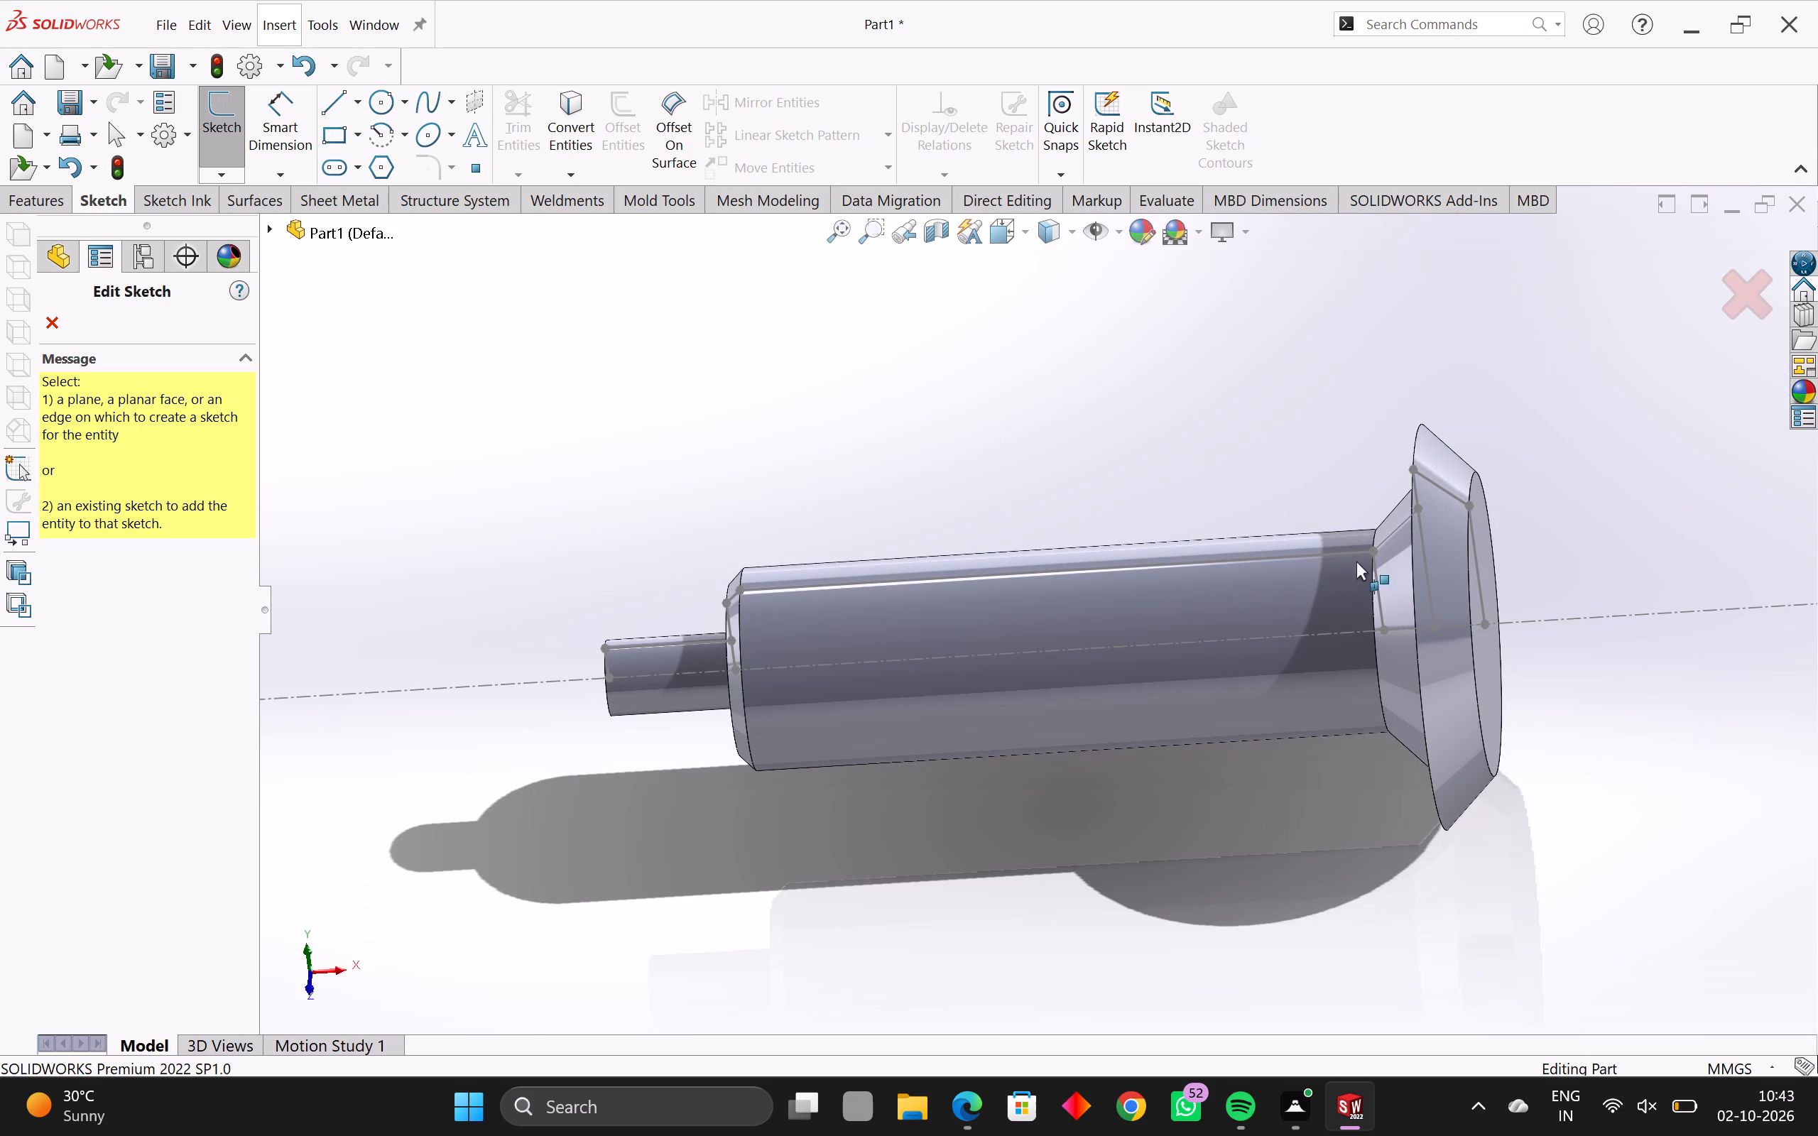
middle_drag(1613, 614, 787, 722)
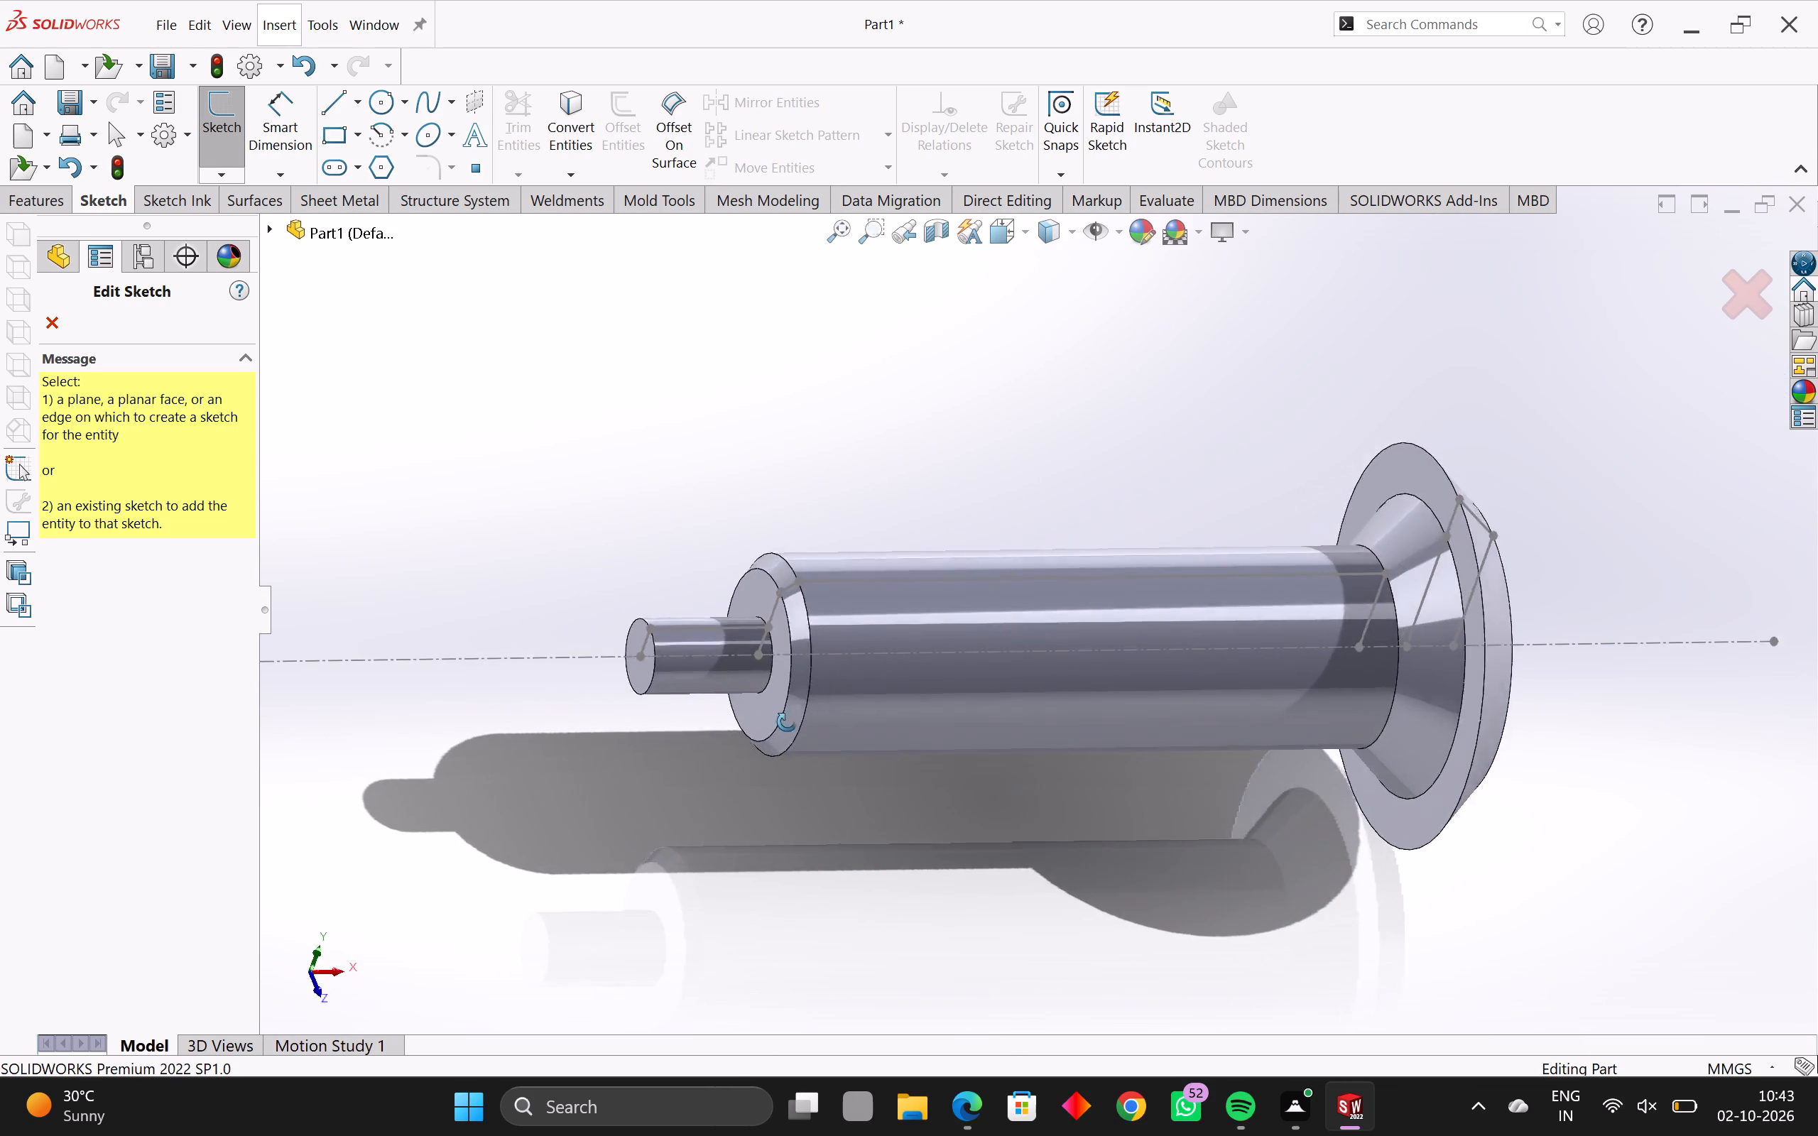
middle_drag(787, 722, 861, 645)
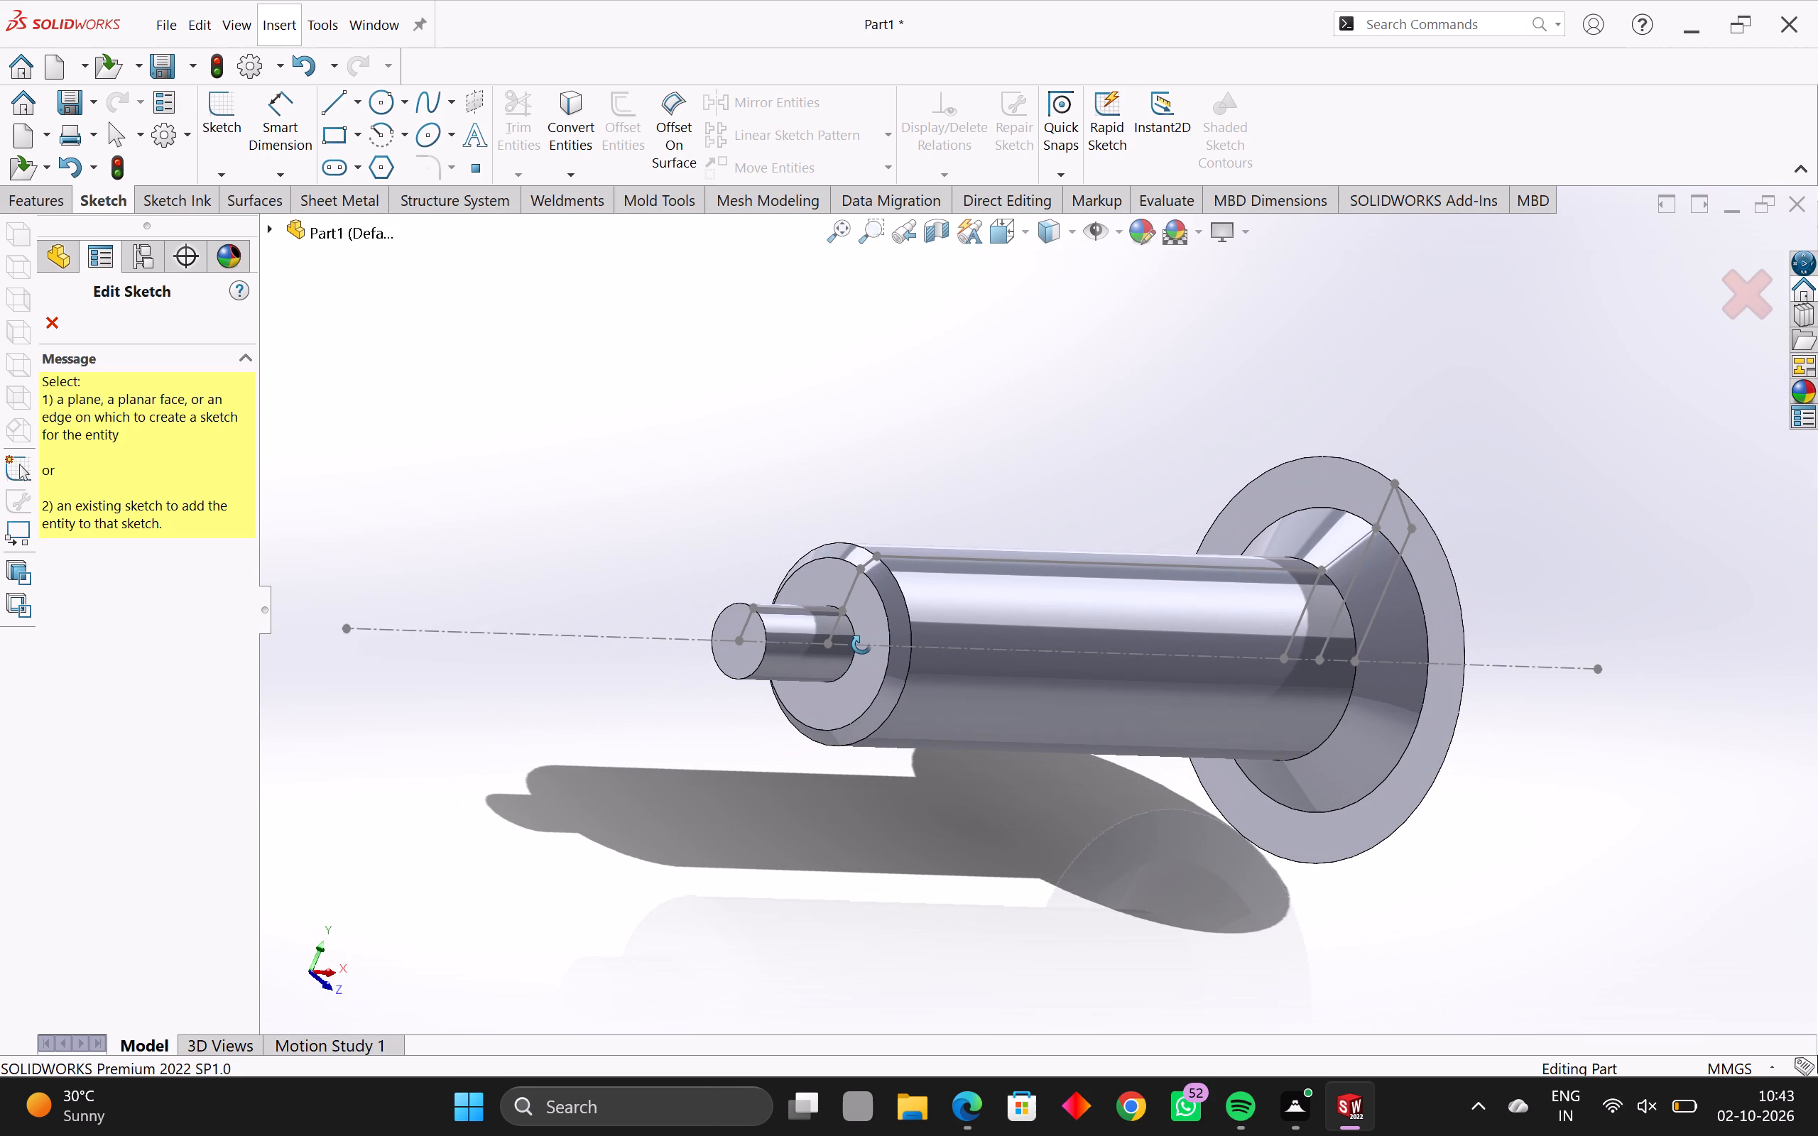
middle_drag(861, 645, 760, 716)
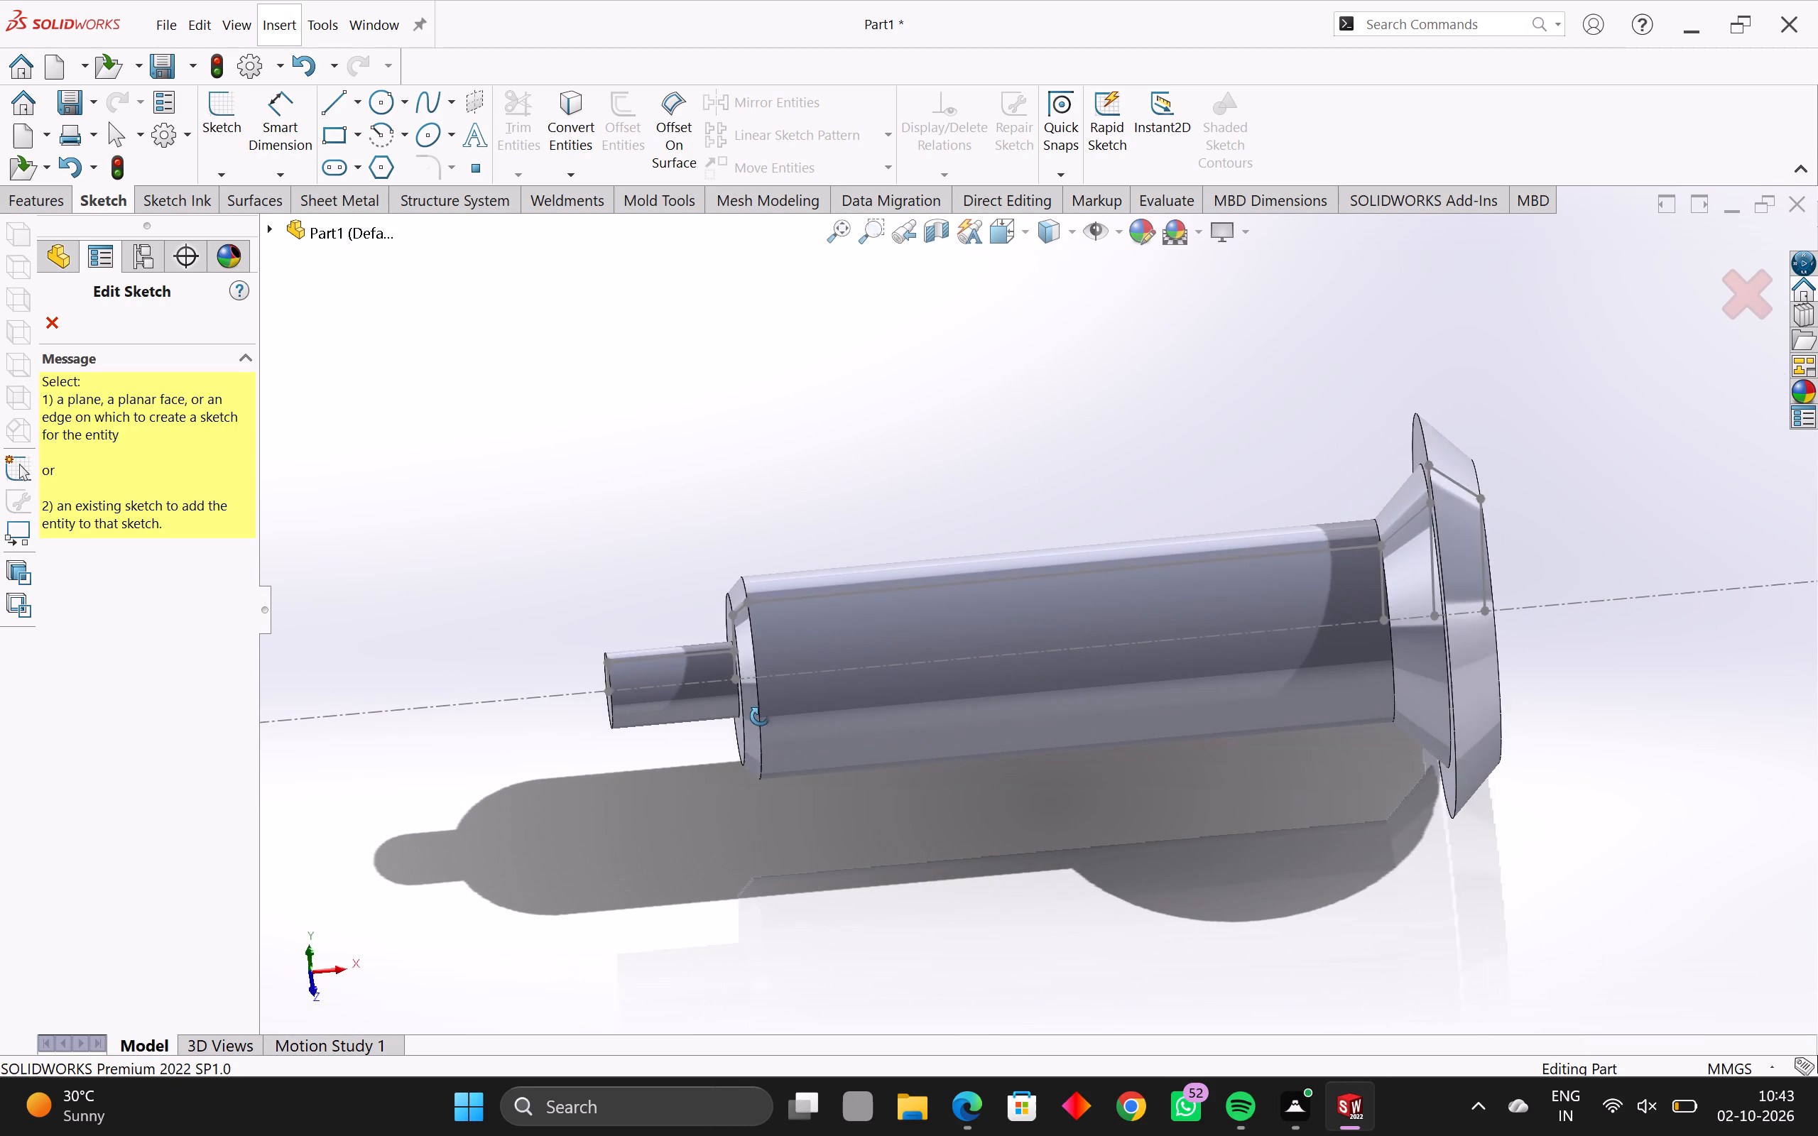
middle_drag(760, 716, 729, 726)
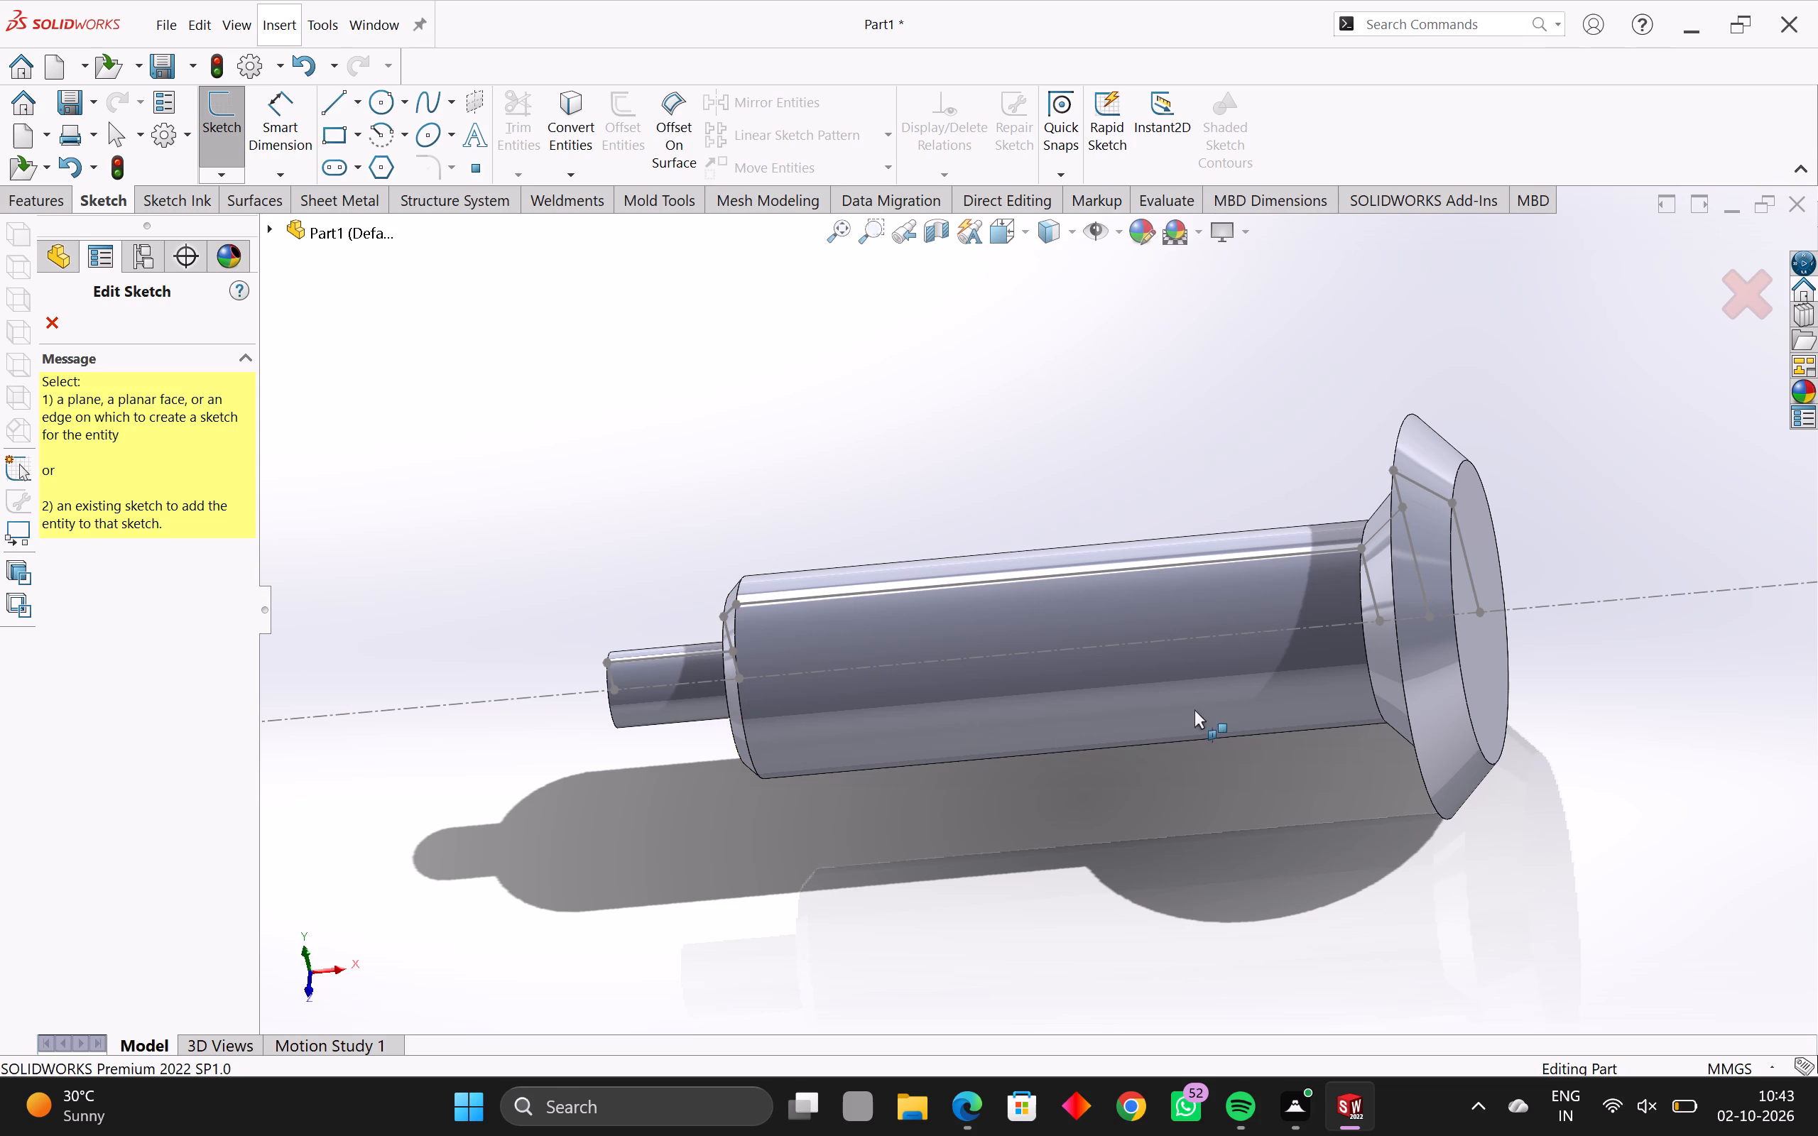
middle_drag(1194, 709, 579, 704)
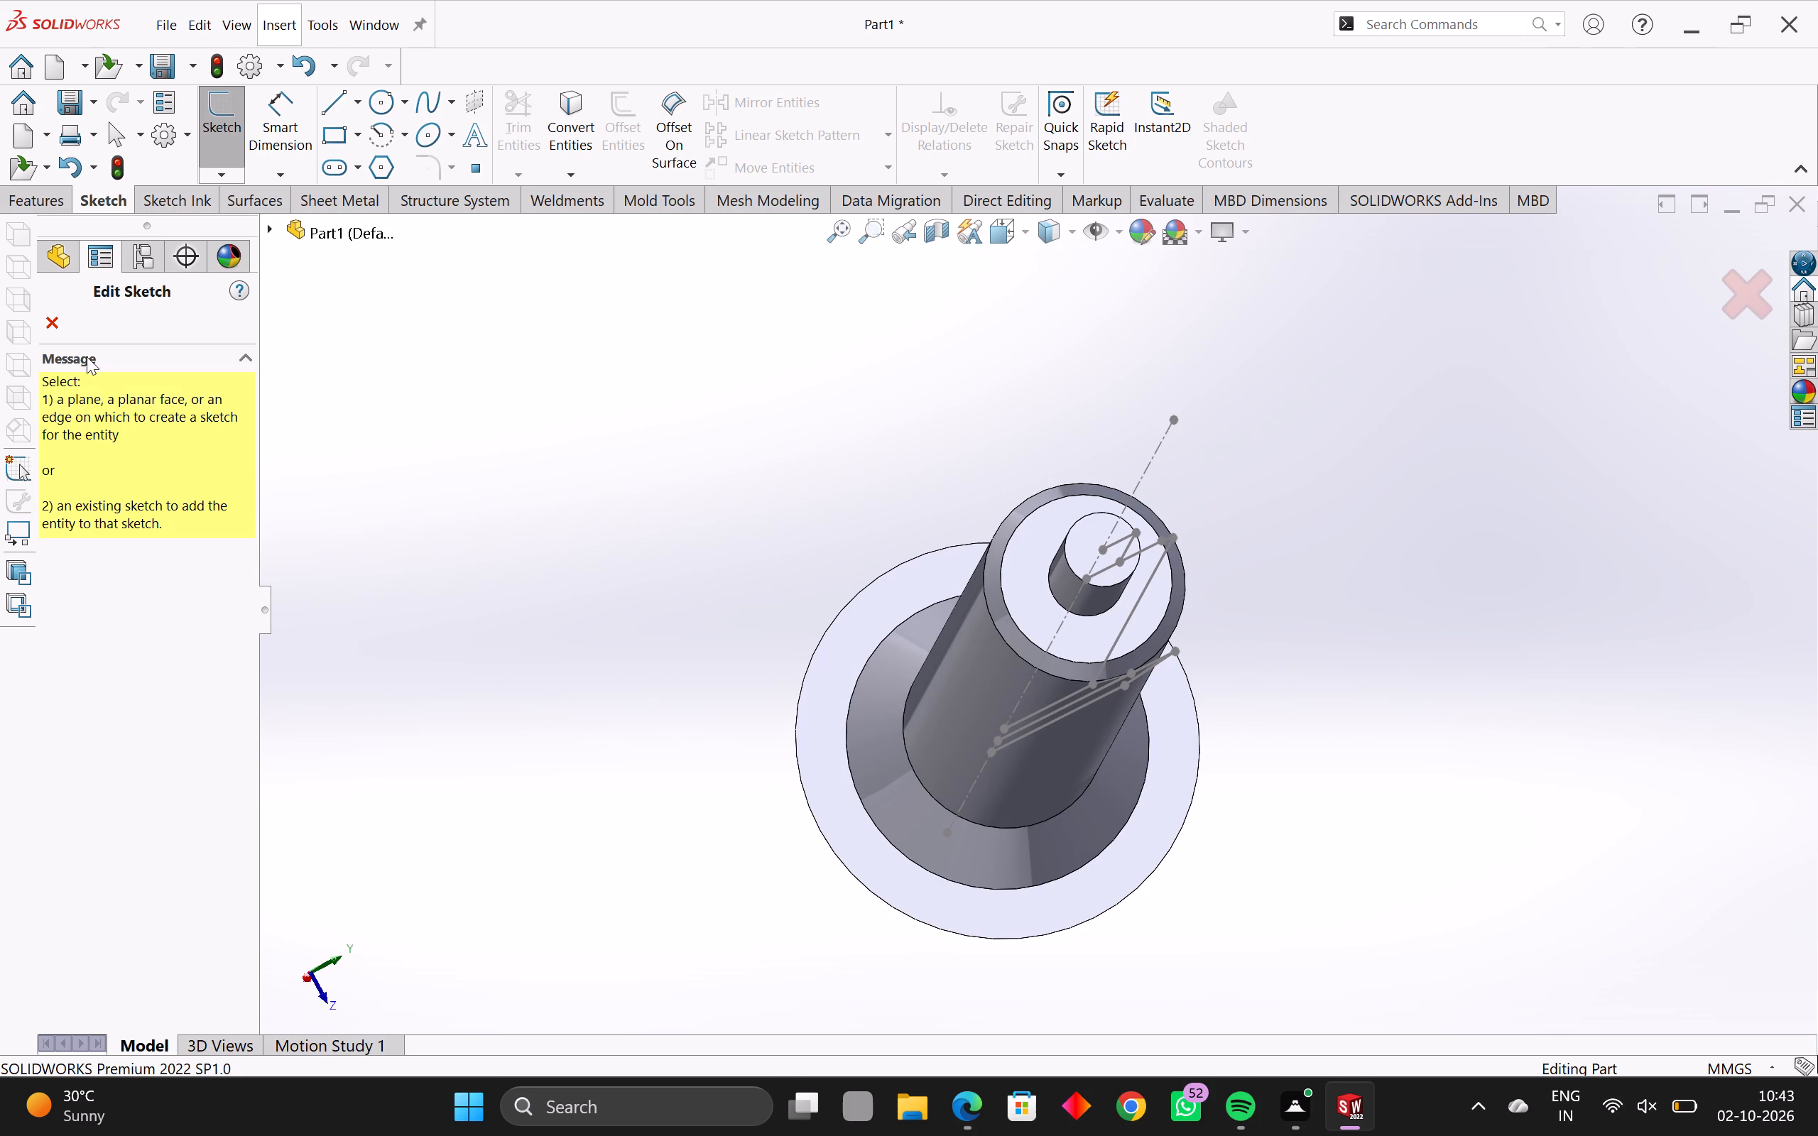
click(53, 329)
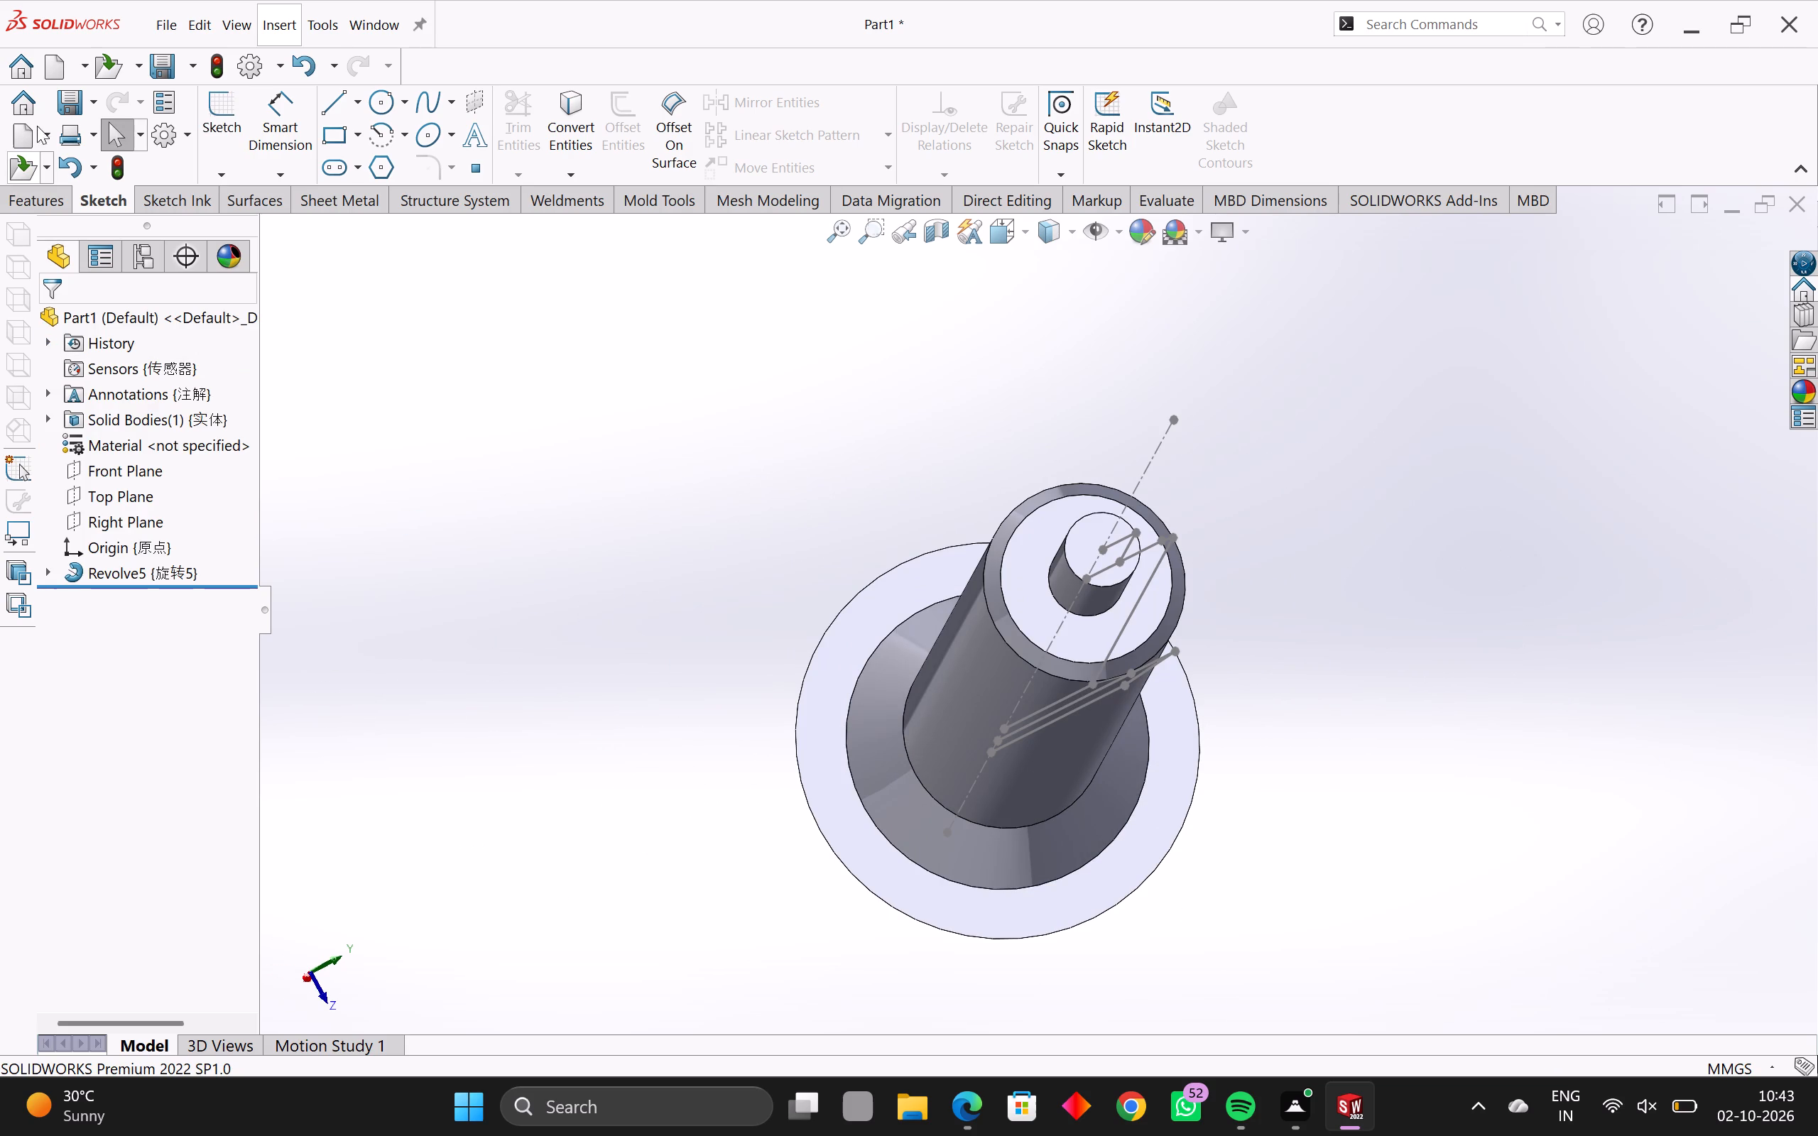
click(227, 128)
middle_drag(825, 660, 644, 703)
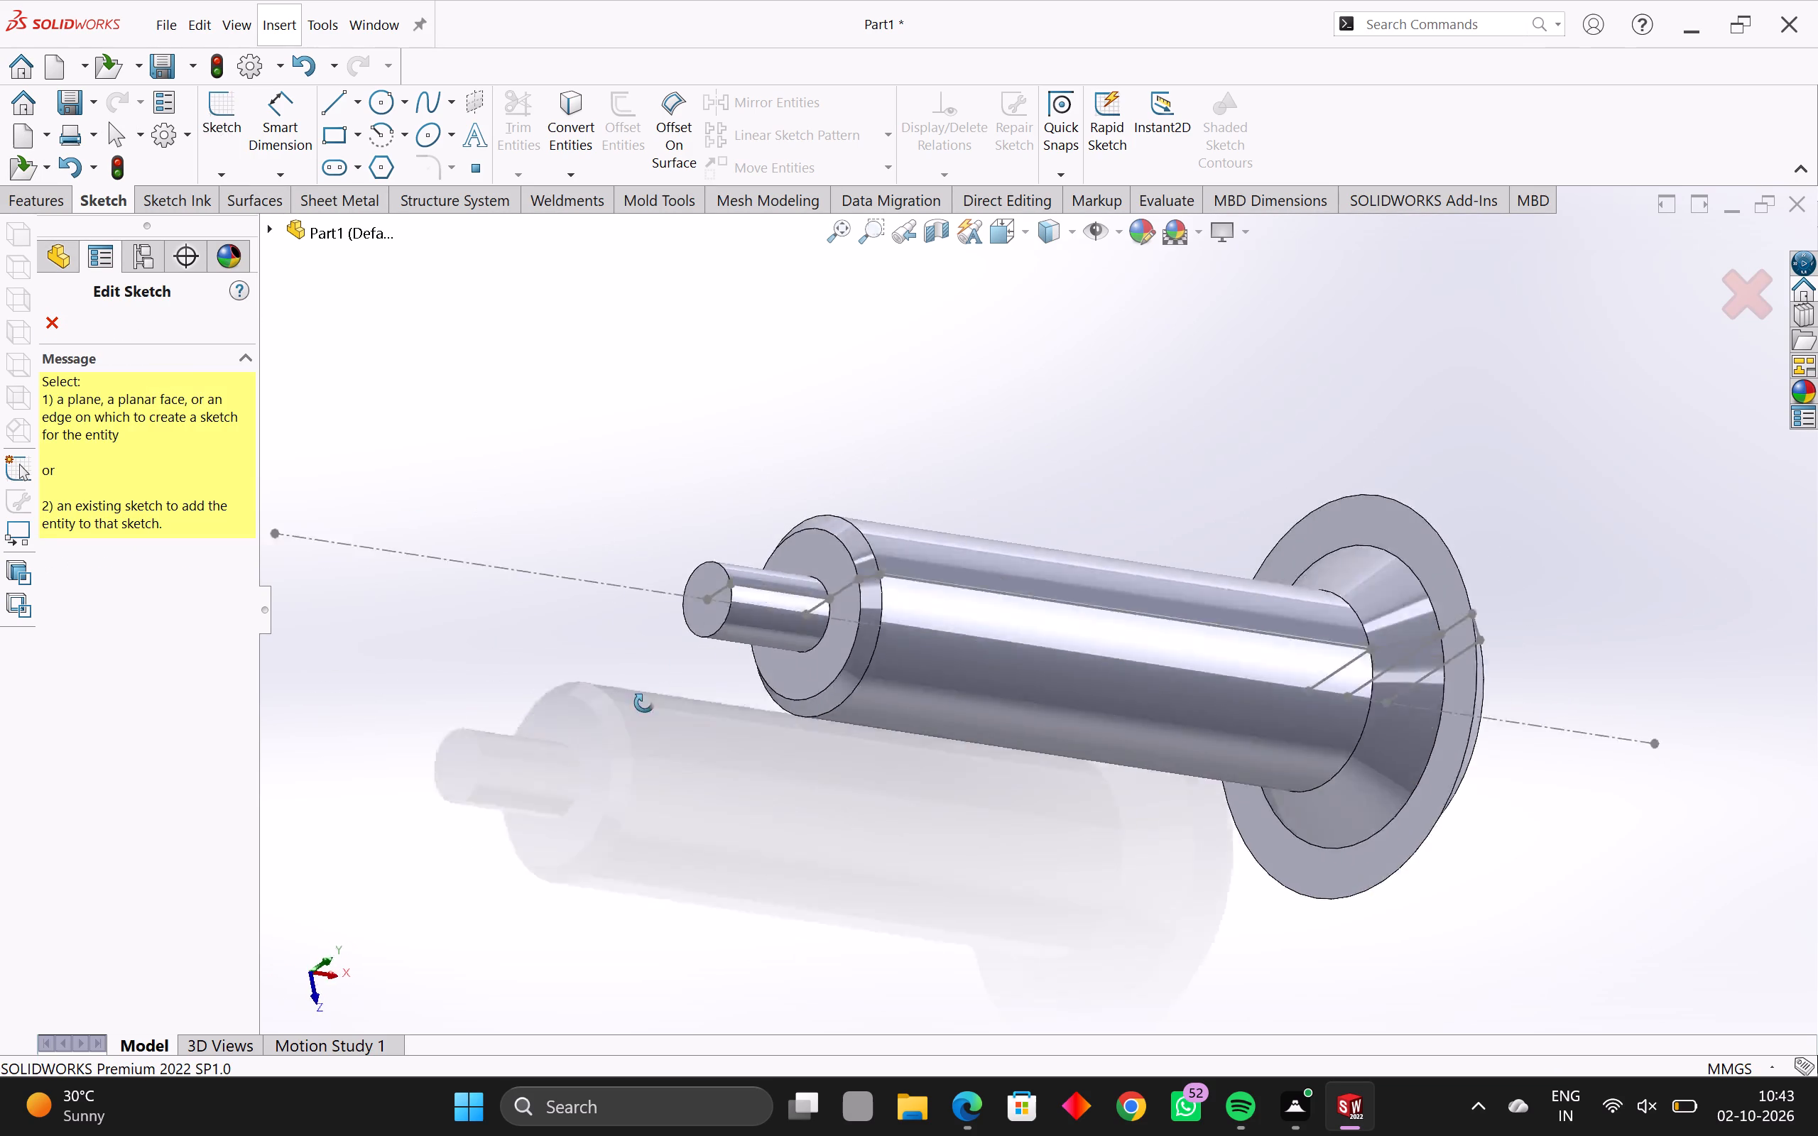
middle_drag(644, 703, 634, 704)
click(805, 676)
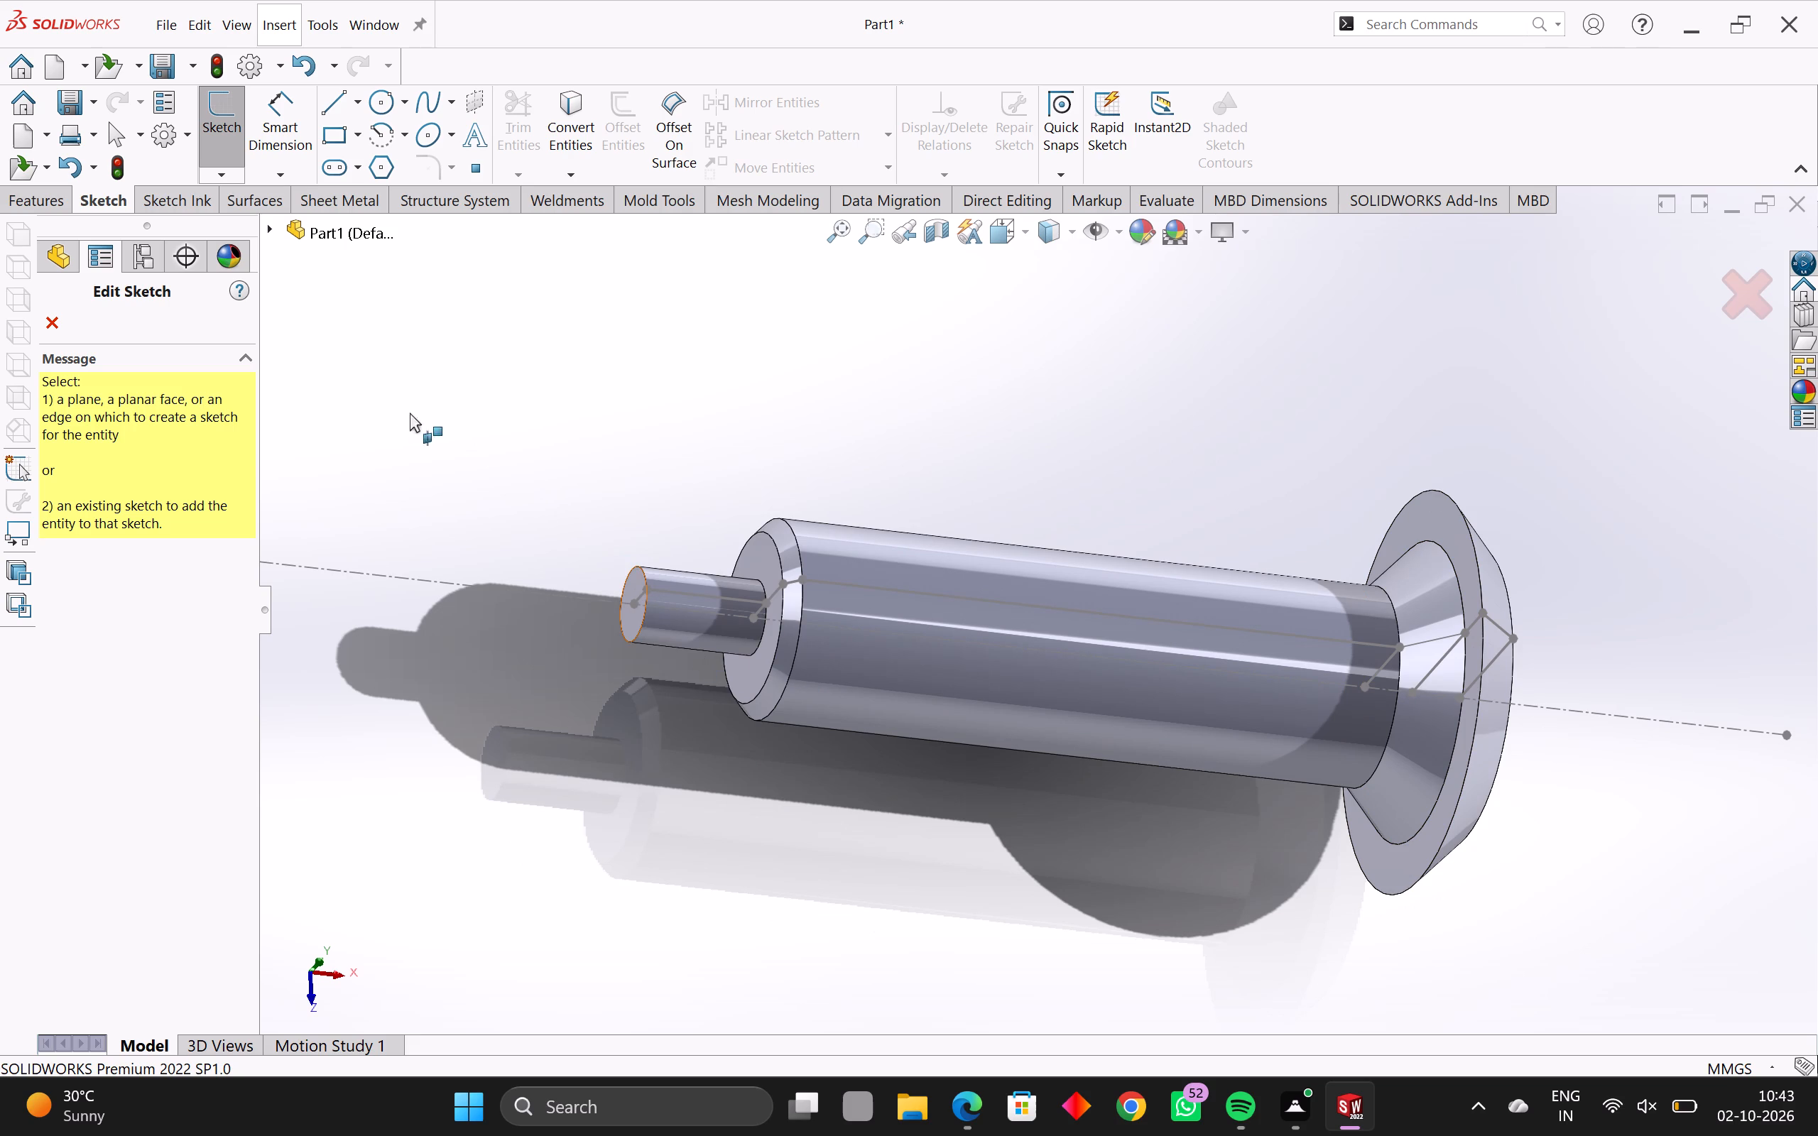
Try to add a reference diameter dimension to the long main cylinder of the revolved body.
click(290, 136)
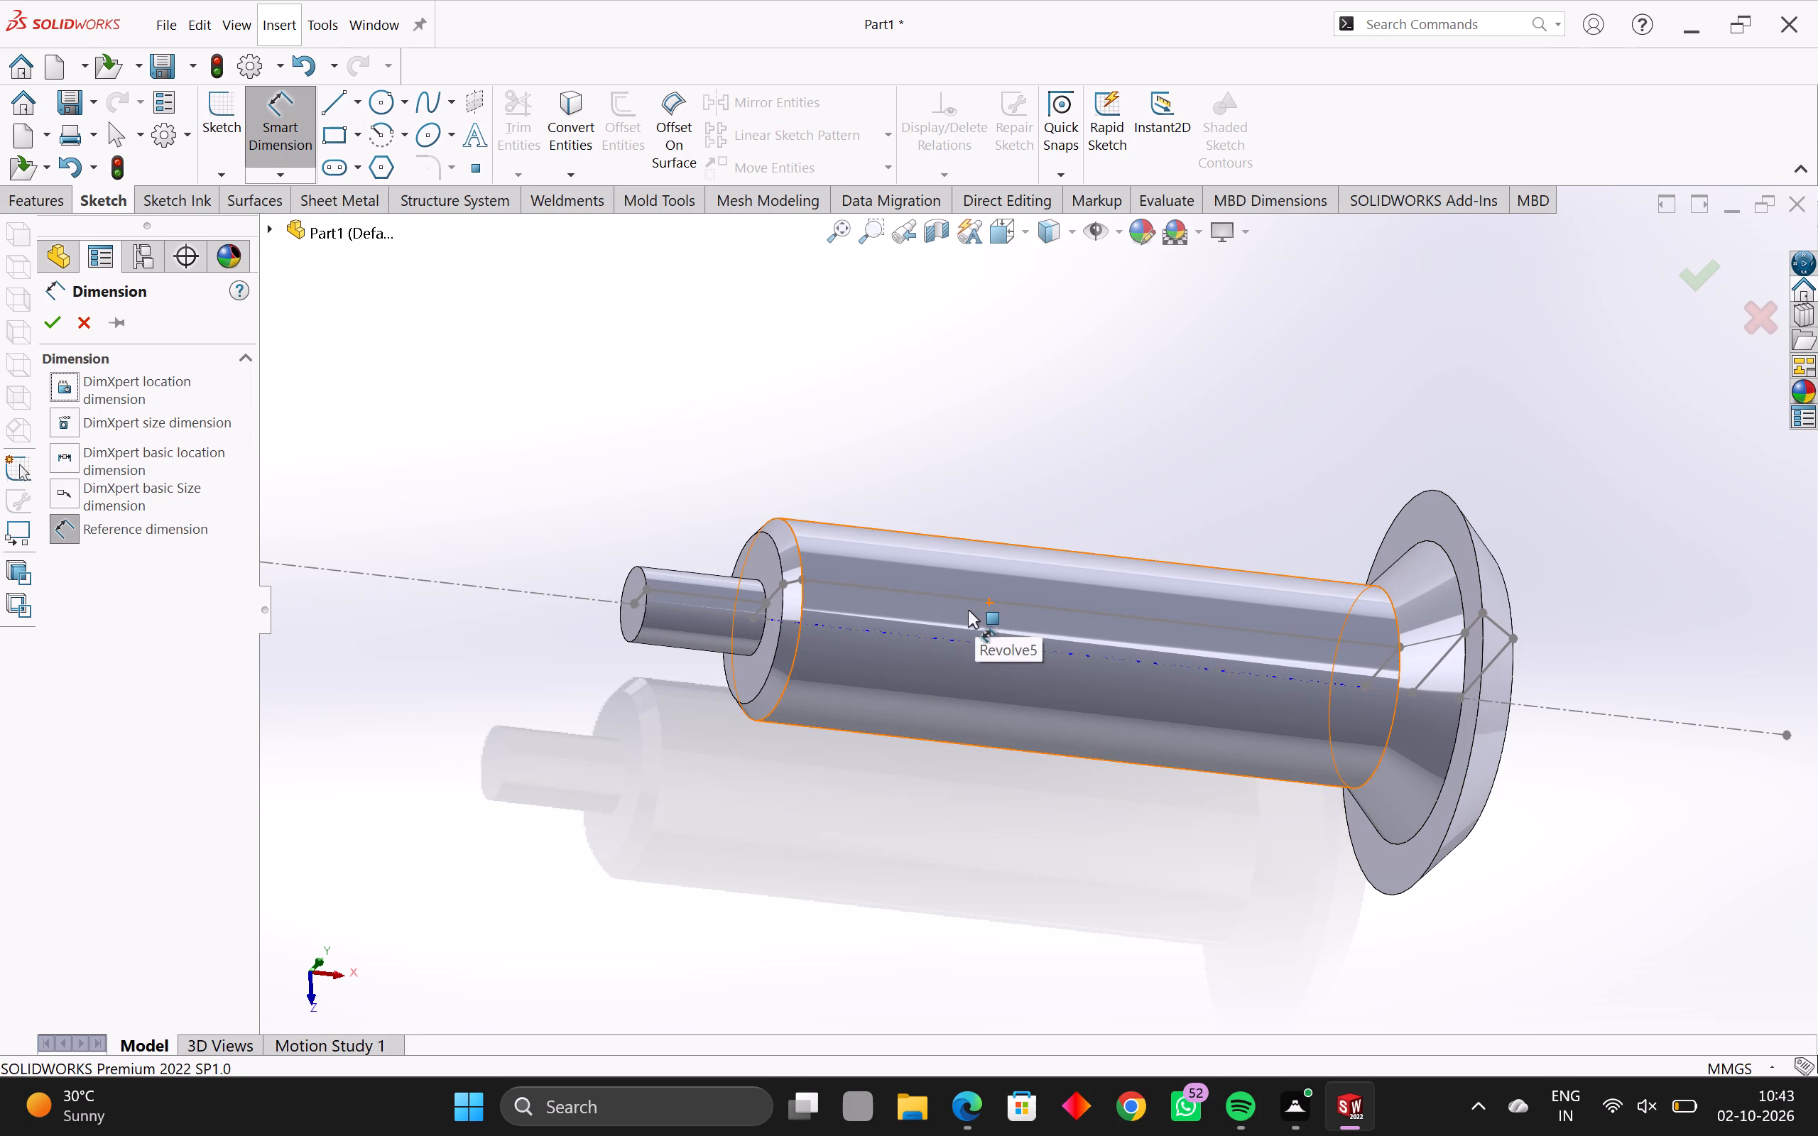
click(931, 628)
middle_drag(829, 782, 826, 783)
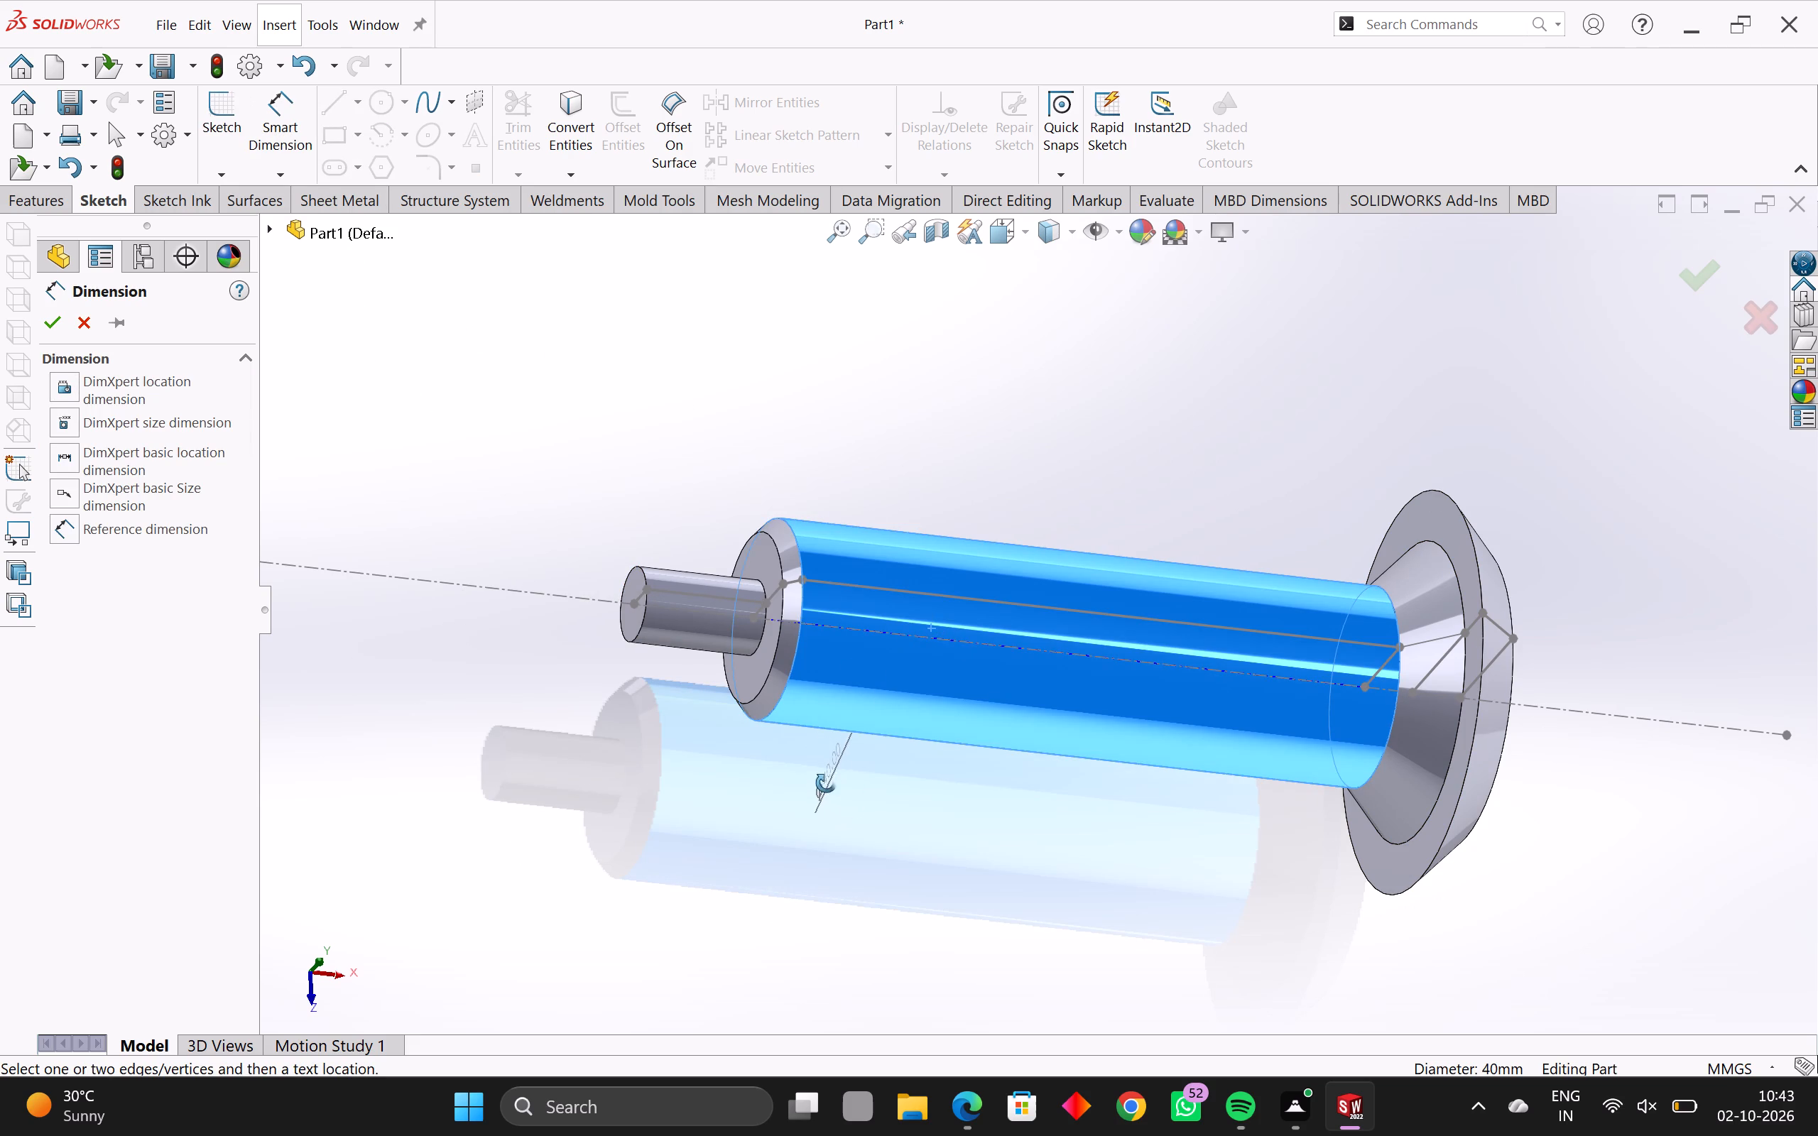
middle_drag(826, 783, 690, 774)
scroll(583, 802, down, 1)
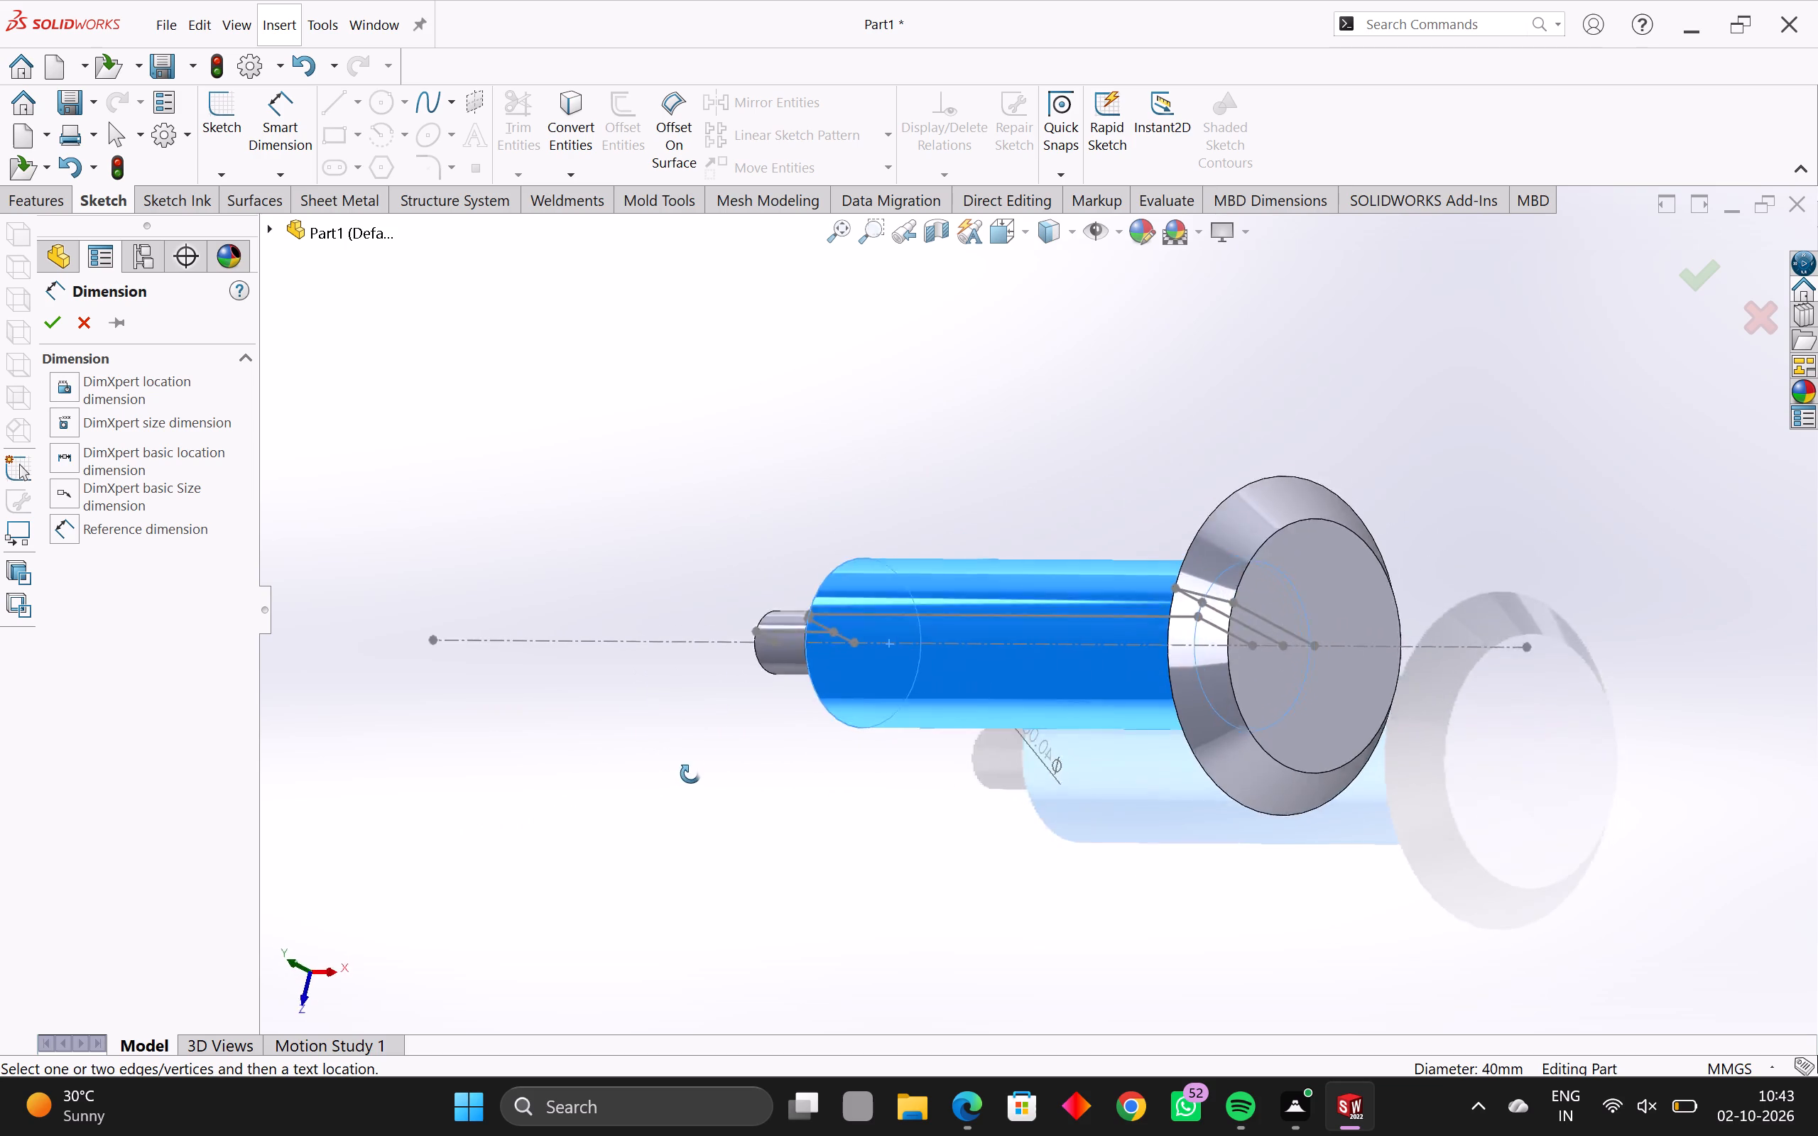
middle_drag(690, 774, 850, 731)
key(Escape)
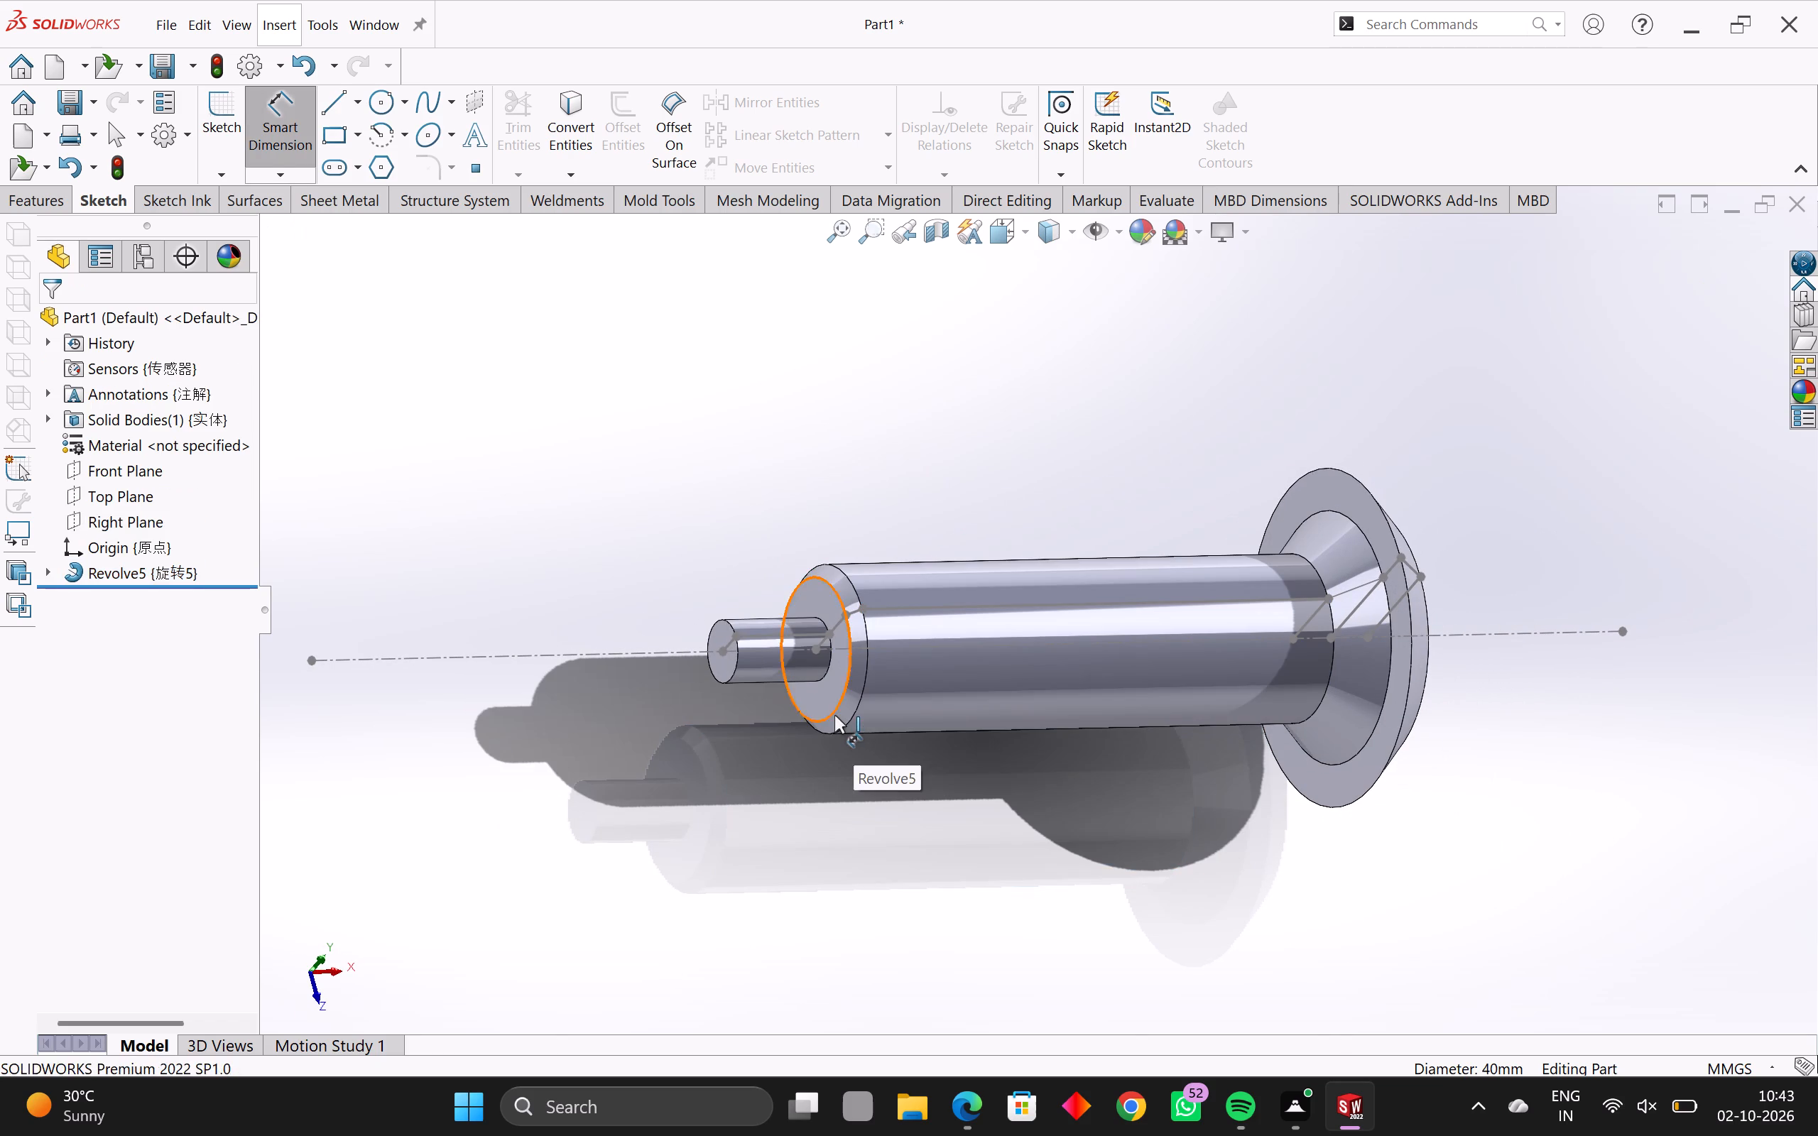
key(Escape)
Examine the revolved body from all around, including the flange's outer face, its conical underside and the small stepped end.
middle_drag(1008, 762, 251, 1064)
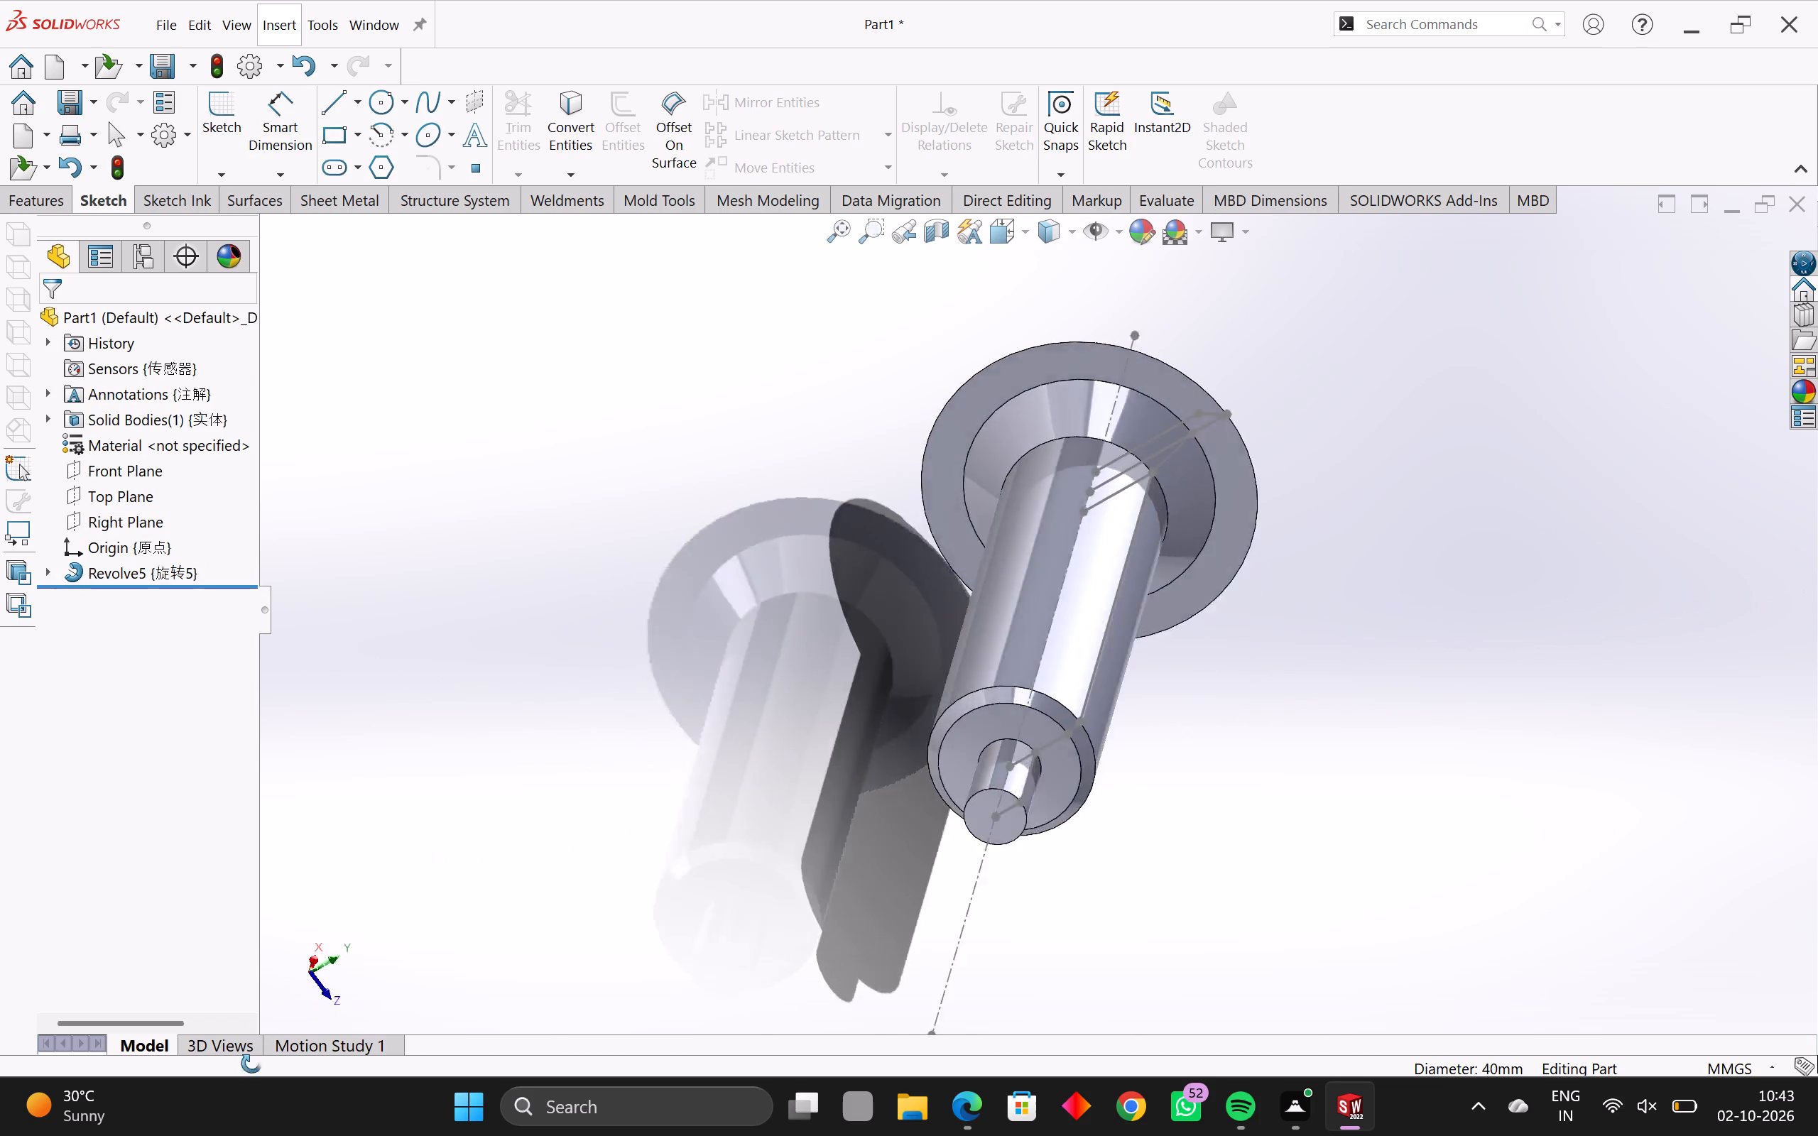
middle_drag(251, 1064, 838, 529)
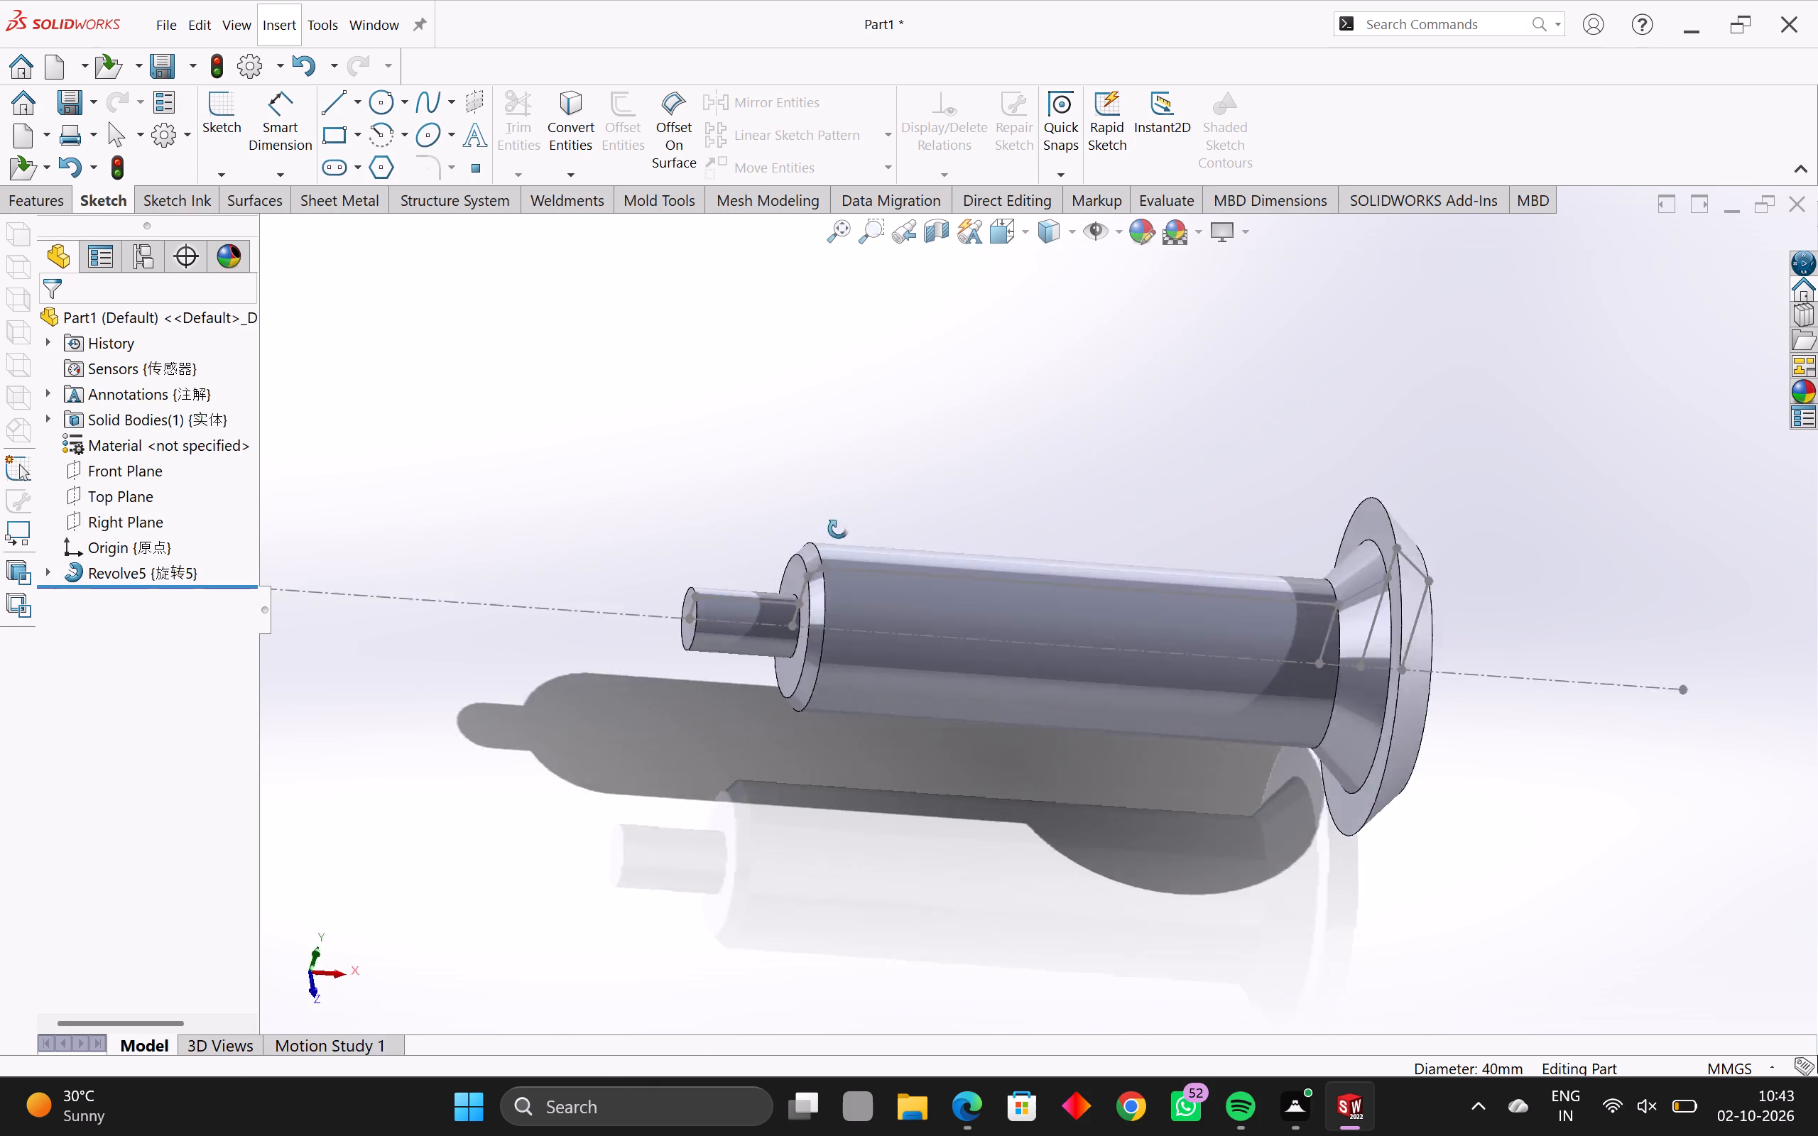
middle_drag(838, 529, 538, 714)
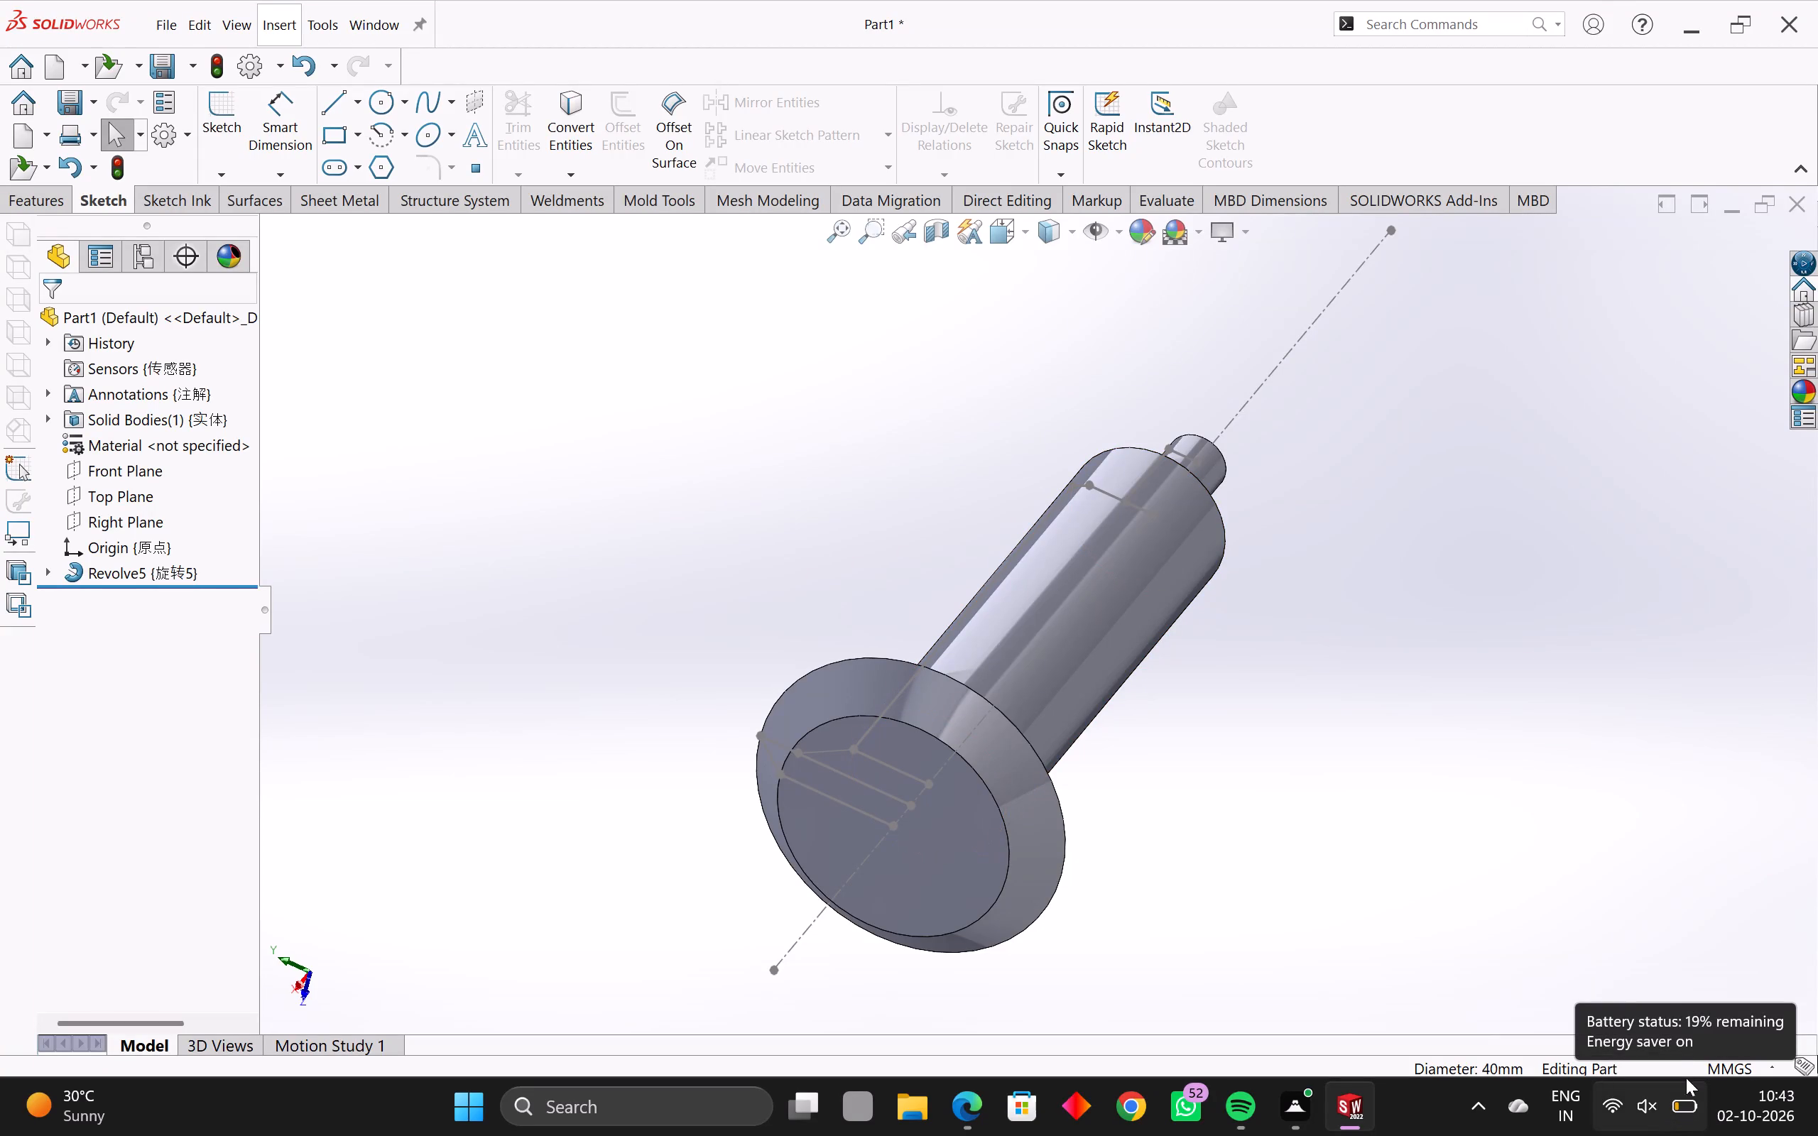
middle_drag(1251, 642, 742, 929)
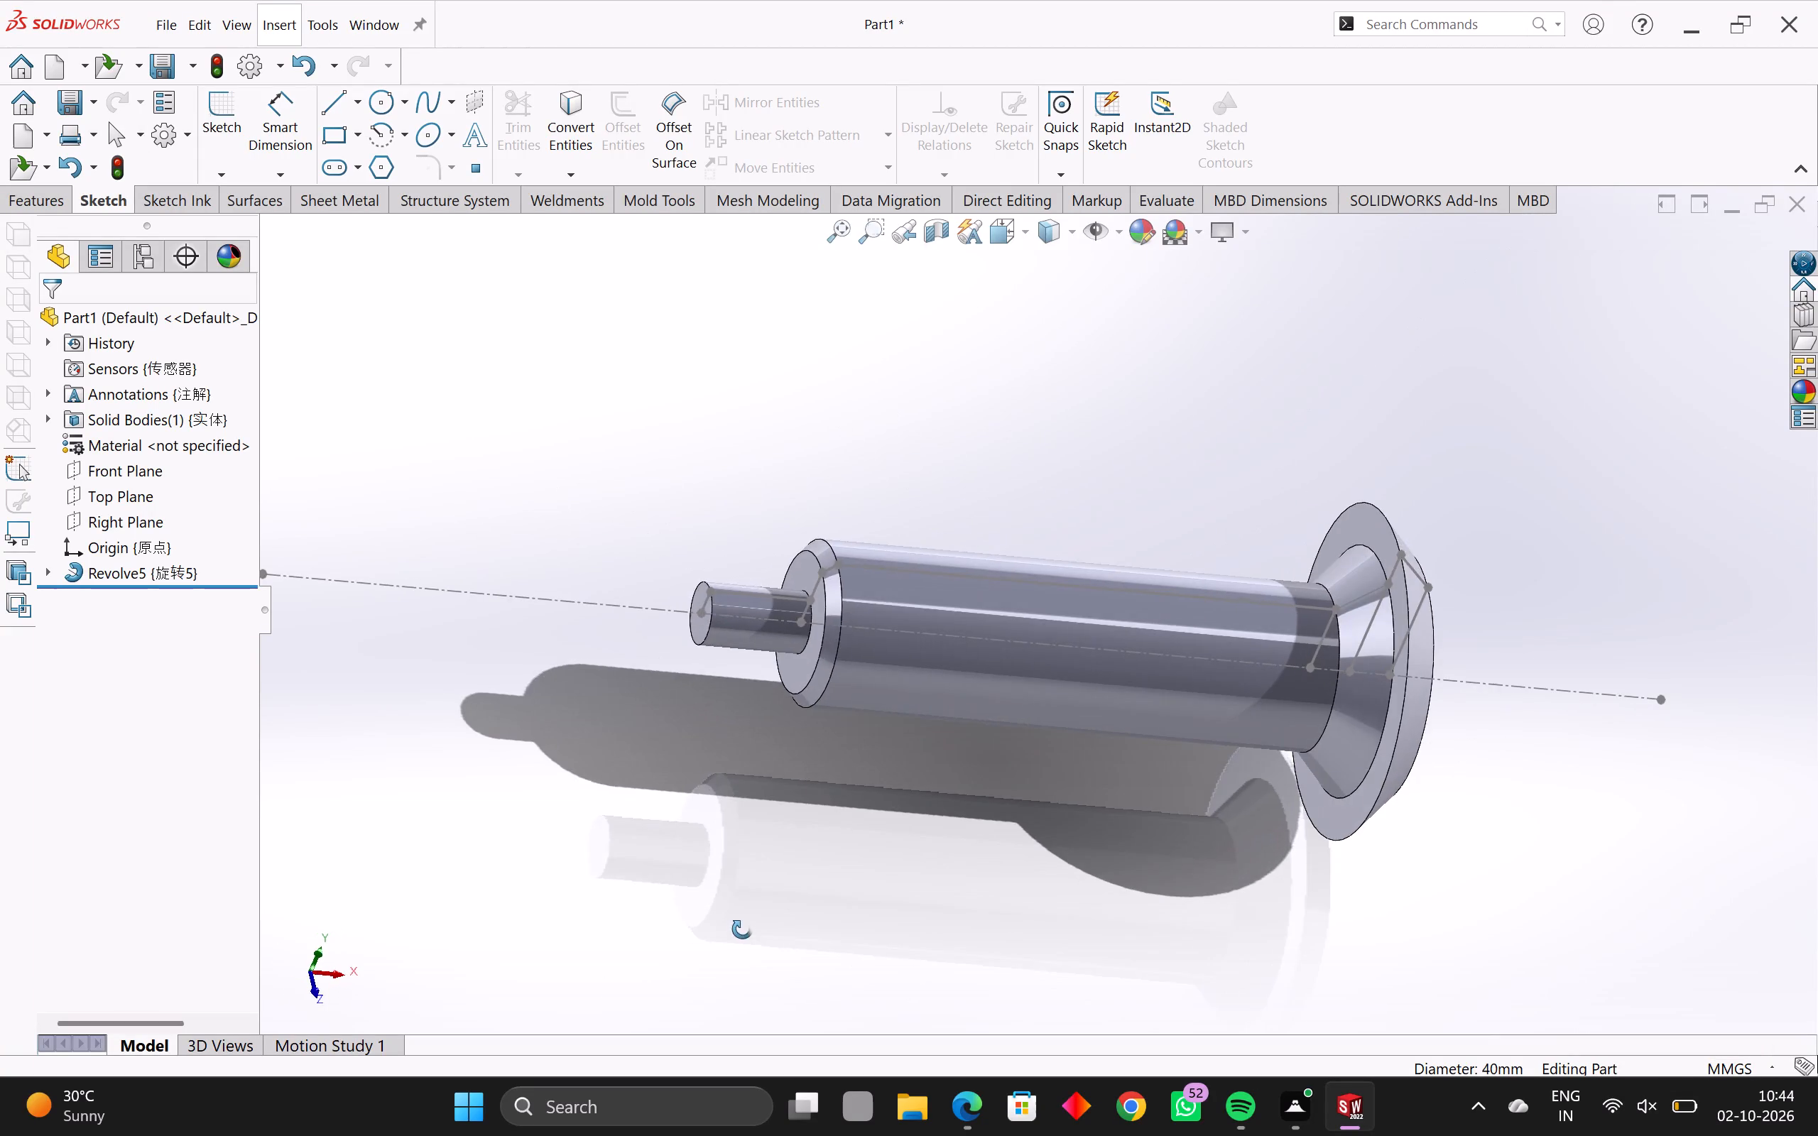
middle_drag(742, 929, 1074, 749)
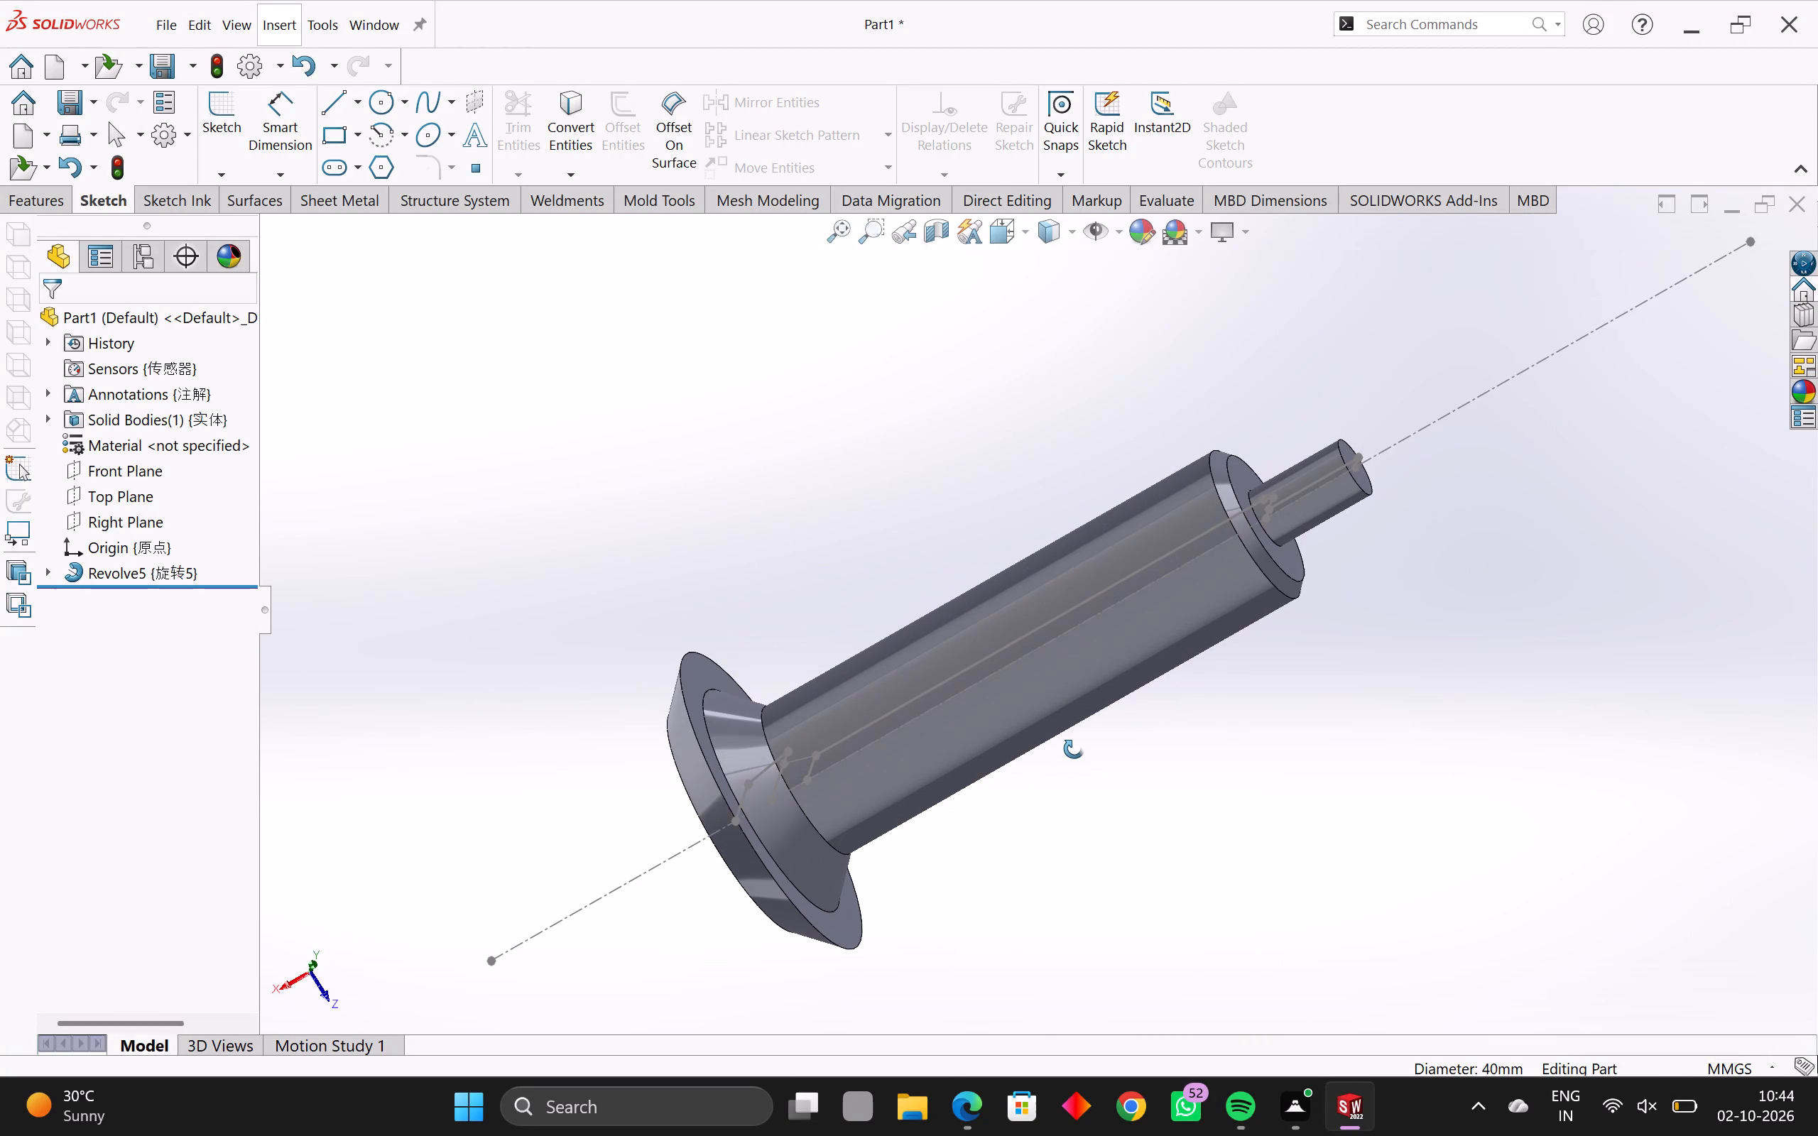
middle_drag(1074, 749, 1510, 390)
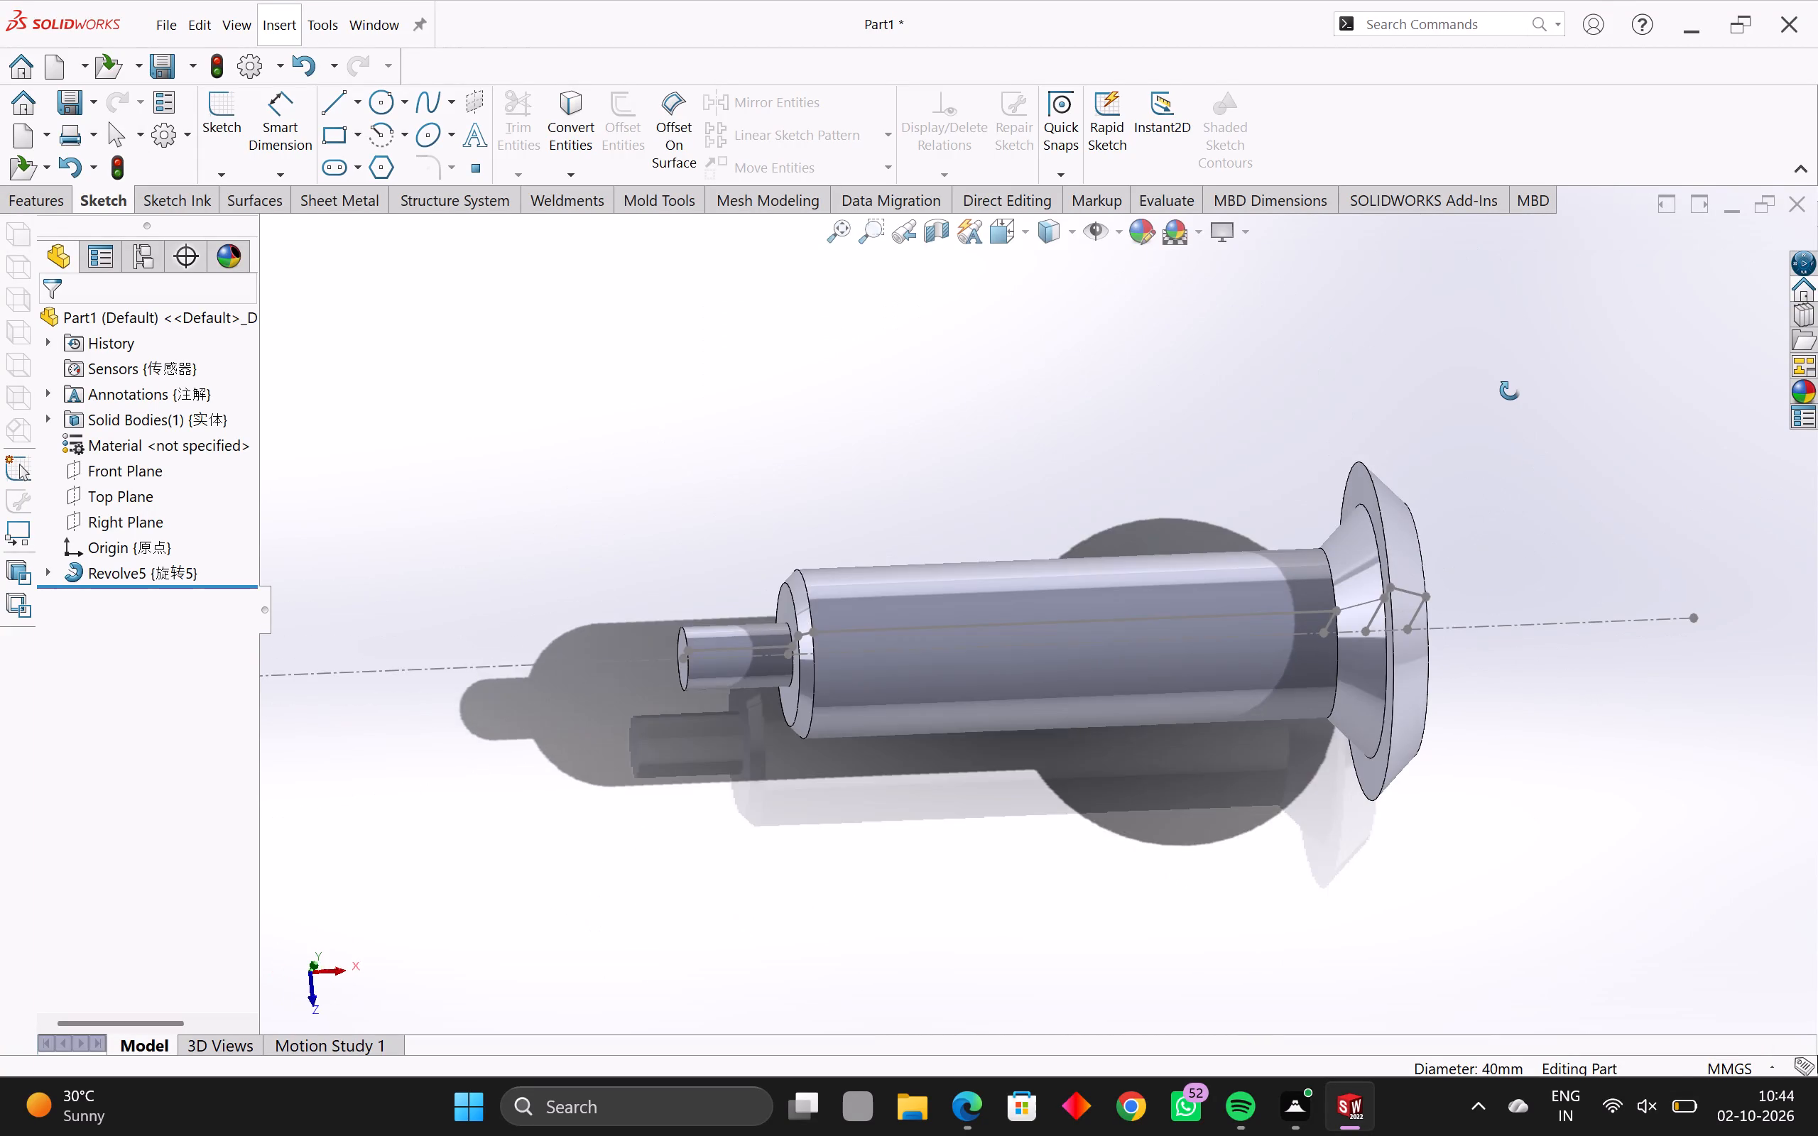
middle_drag(1510, 390, 1343, 667)
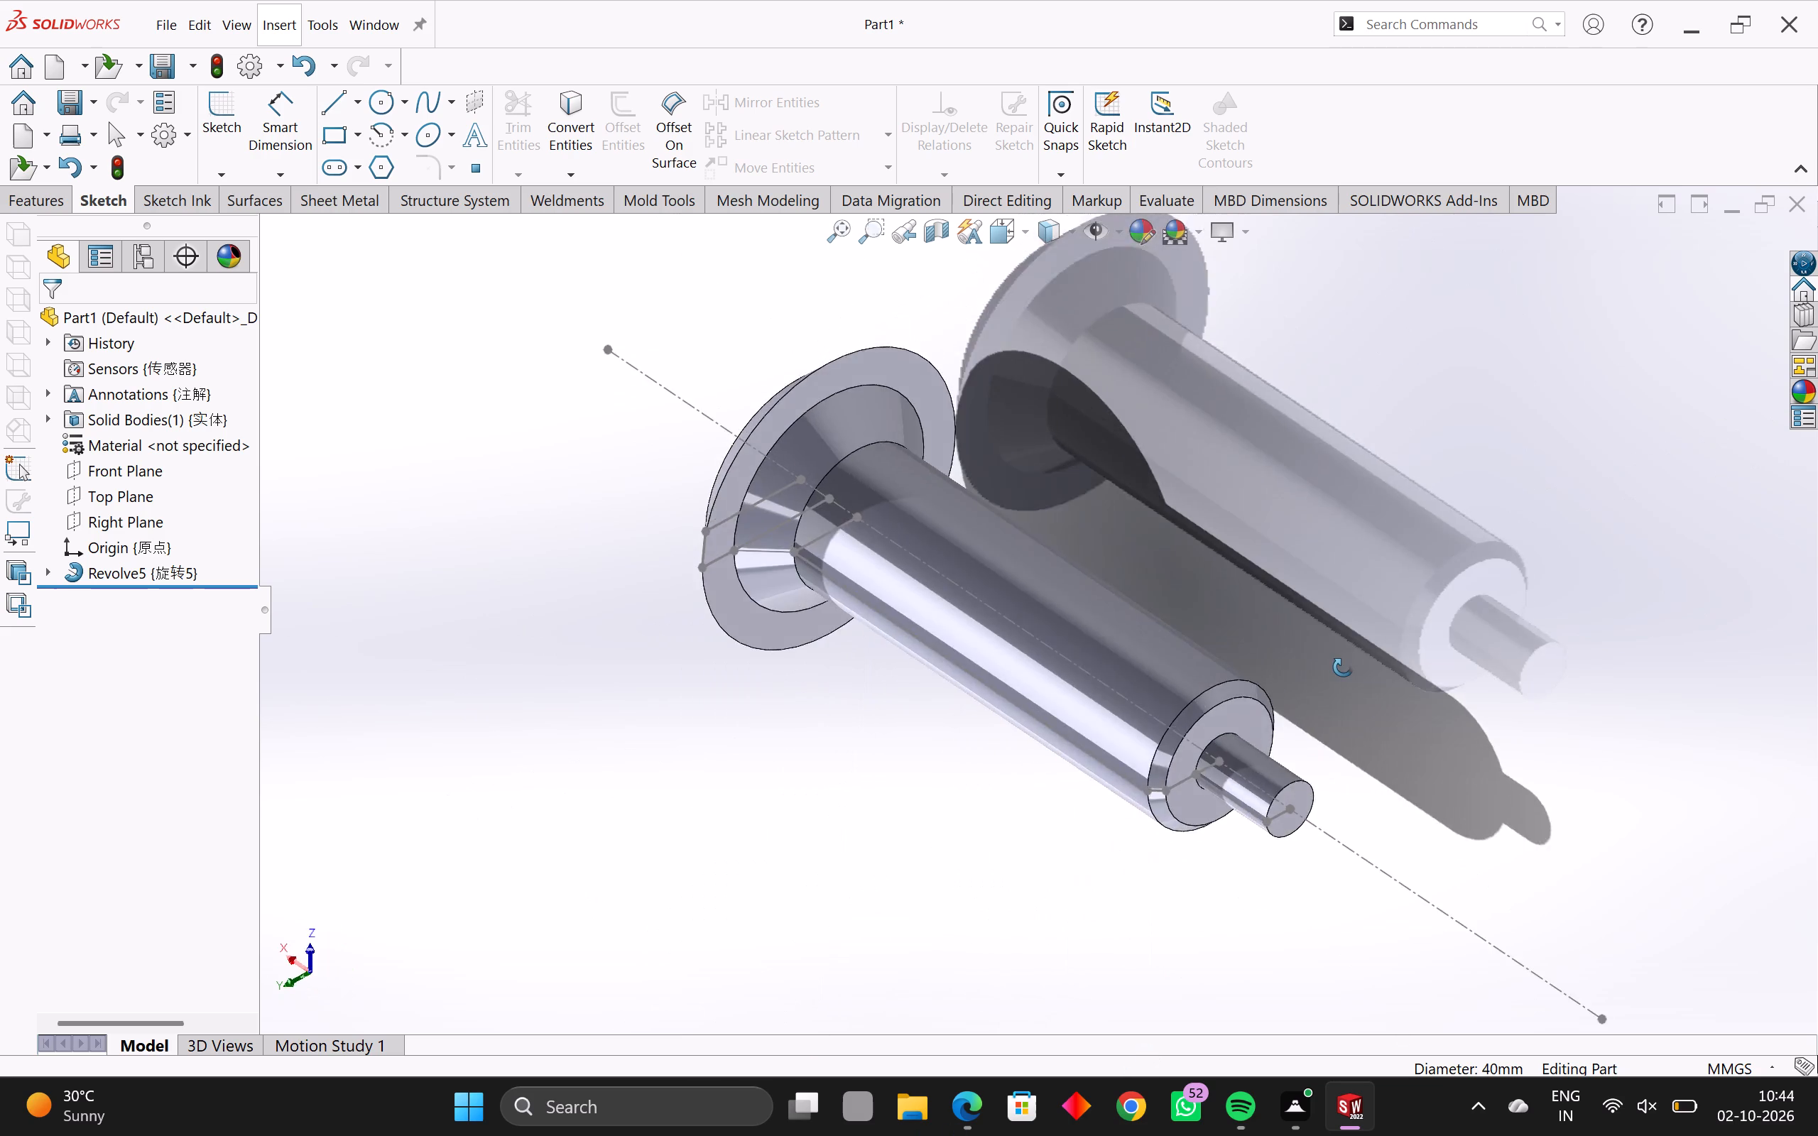
middle_drag(1343, 667, 331, 879)
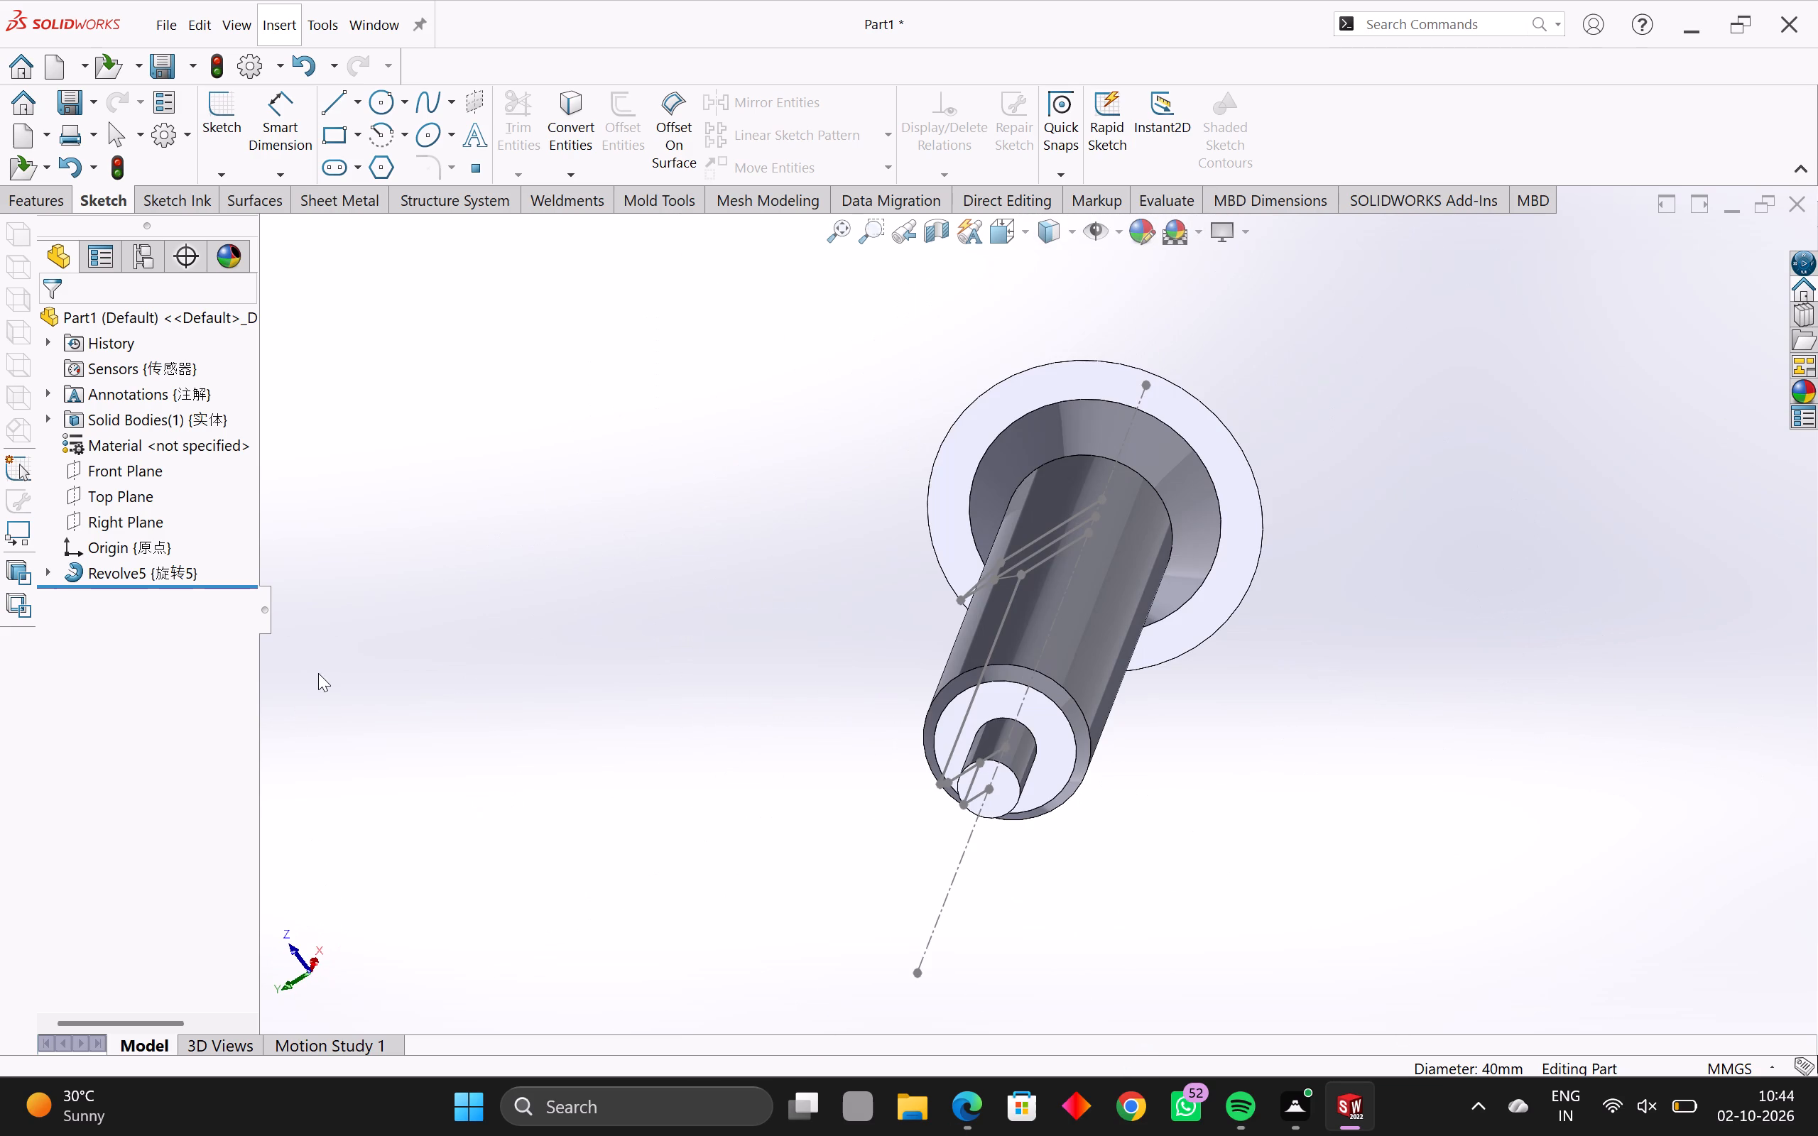
Undo the revolve of the half-profile, going back to the bare profile sketch and its centreline.
key(ctrl+z)
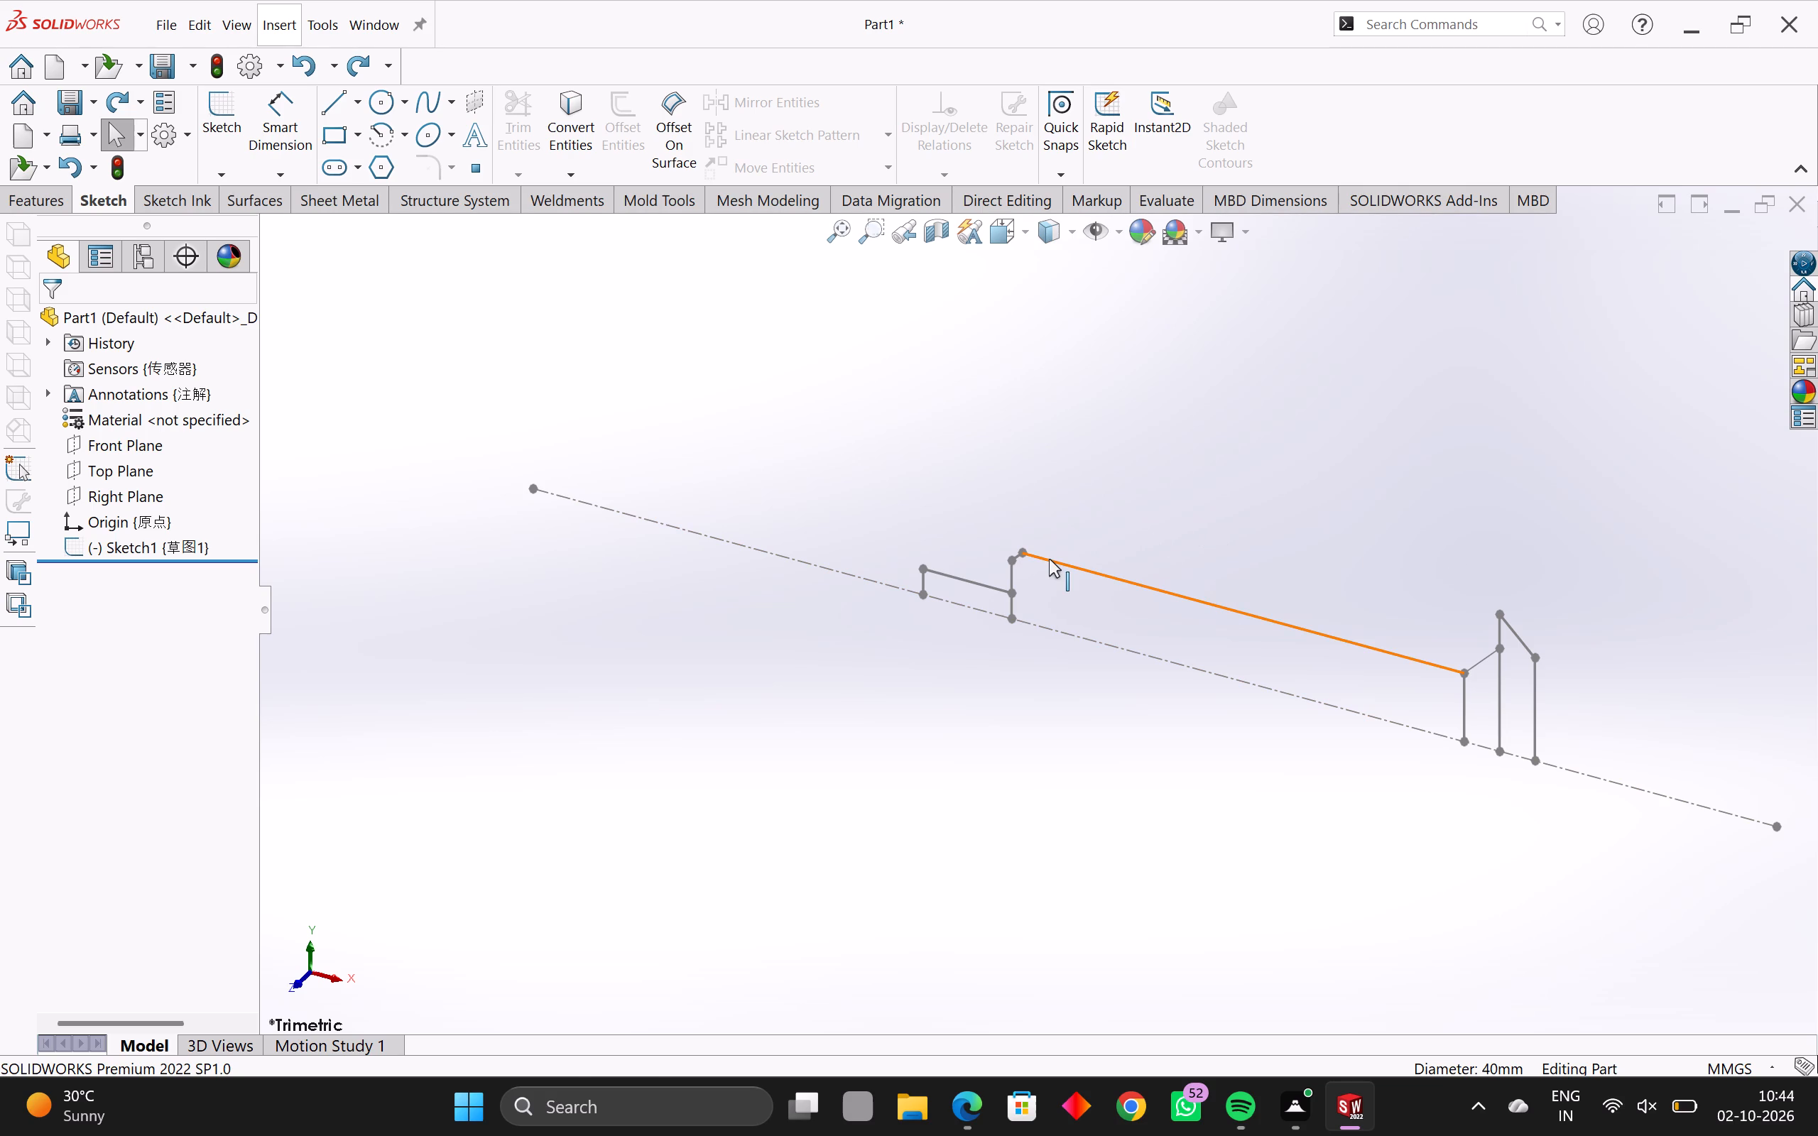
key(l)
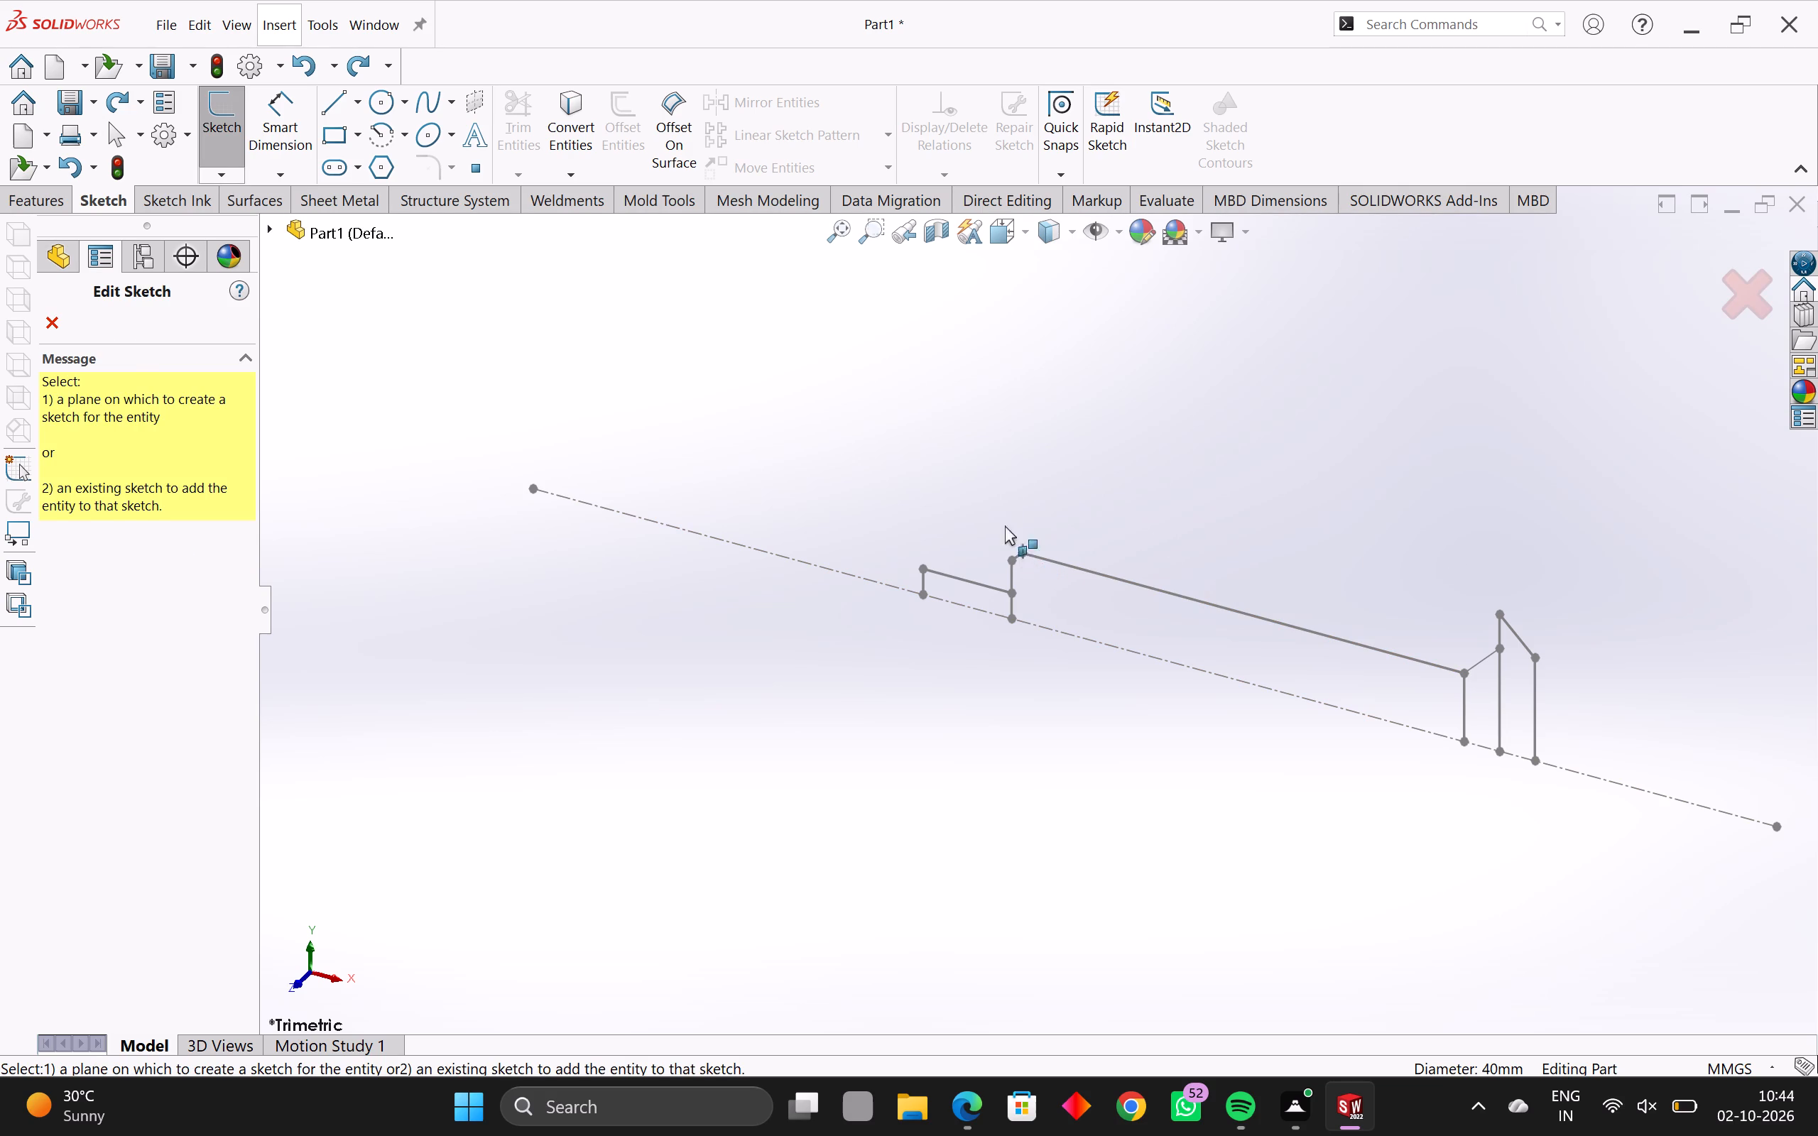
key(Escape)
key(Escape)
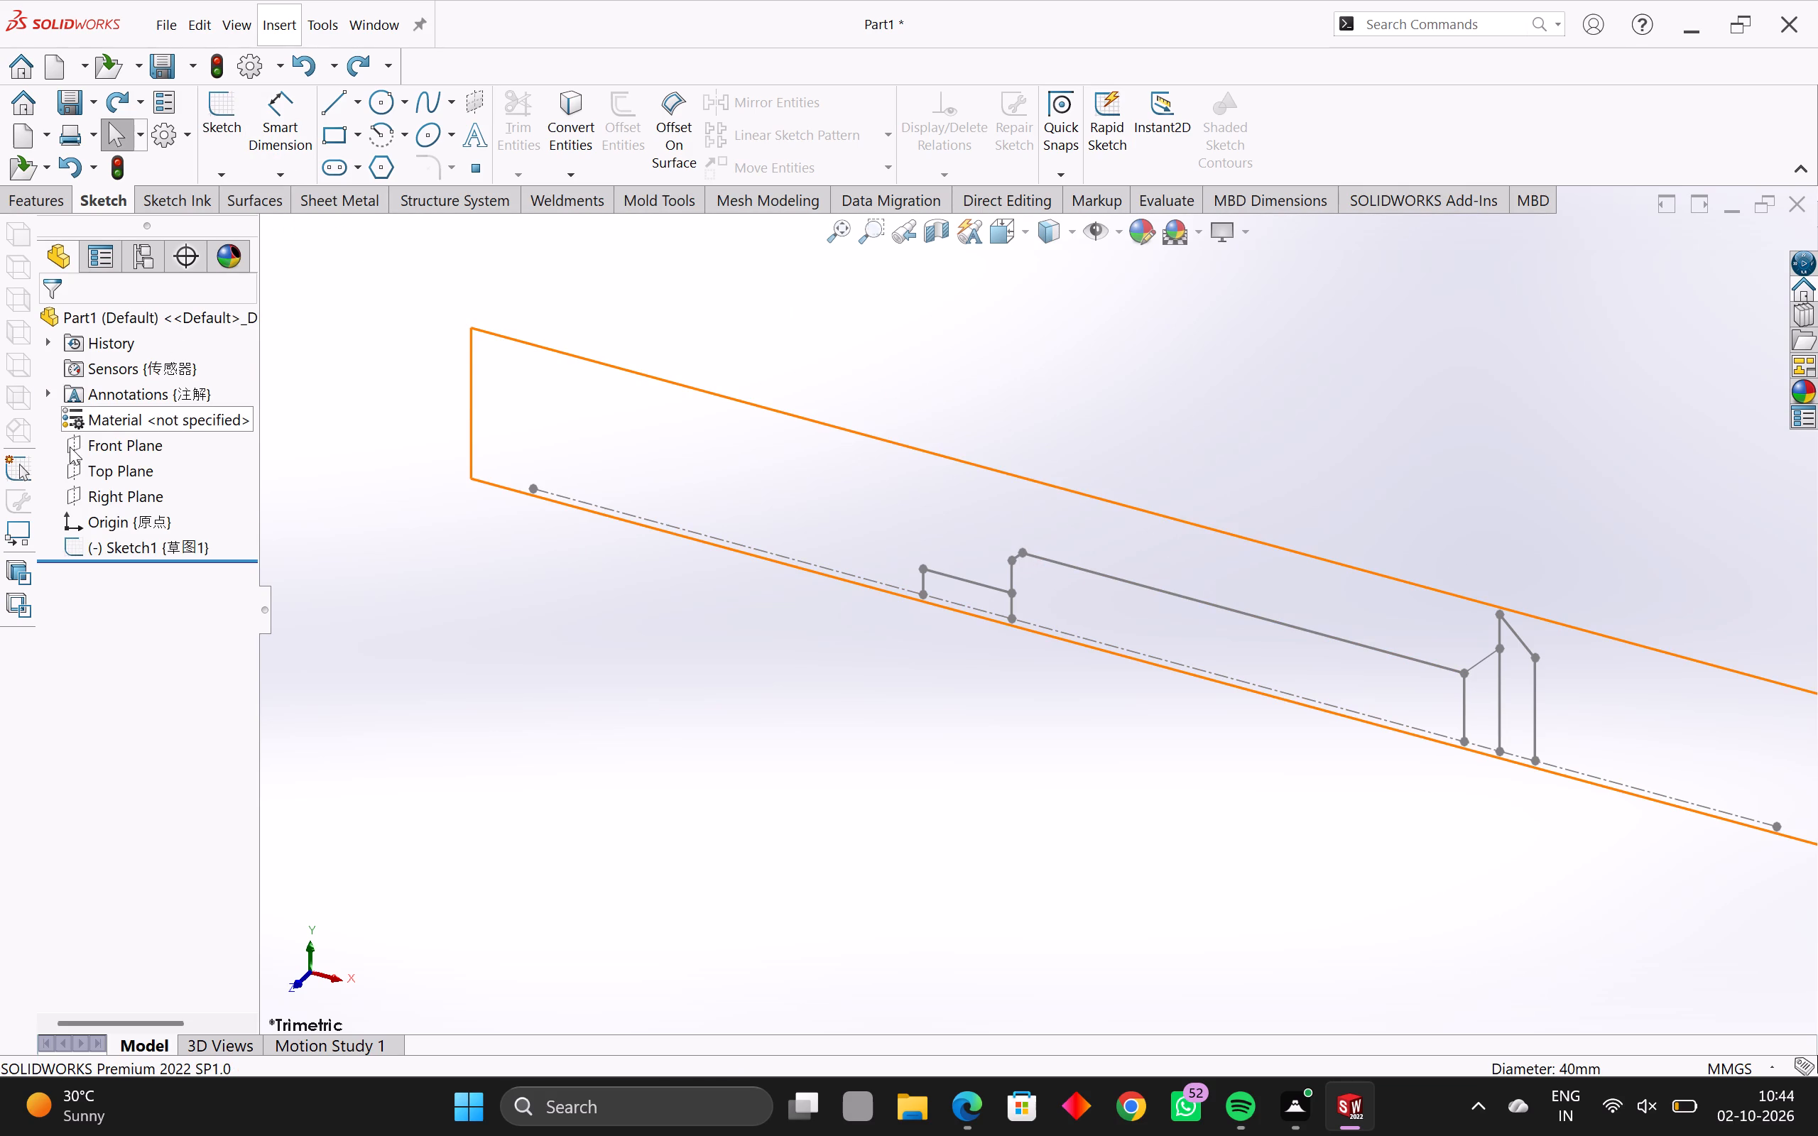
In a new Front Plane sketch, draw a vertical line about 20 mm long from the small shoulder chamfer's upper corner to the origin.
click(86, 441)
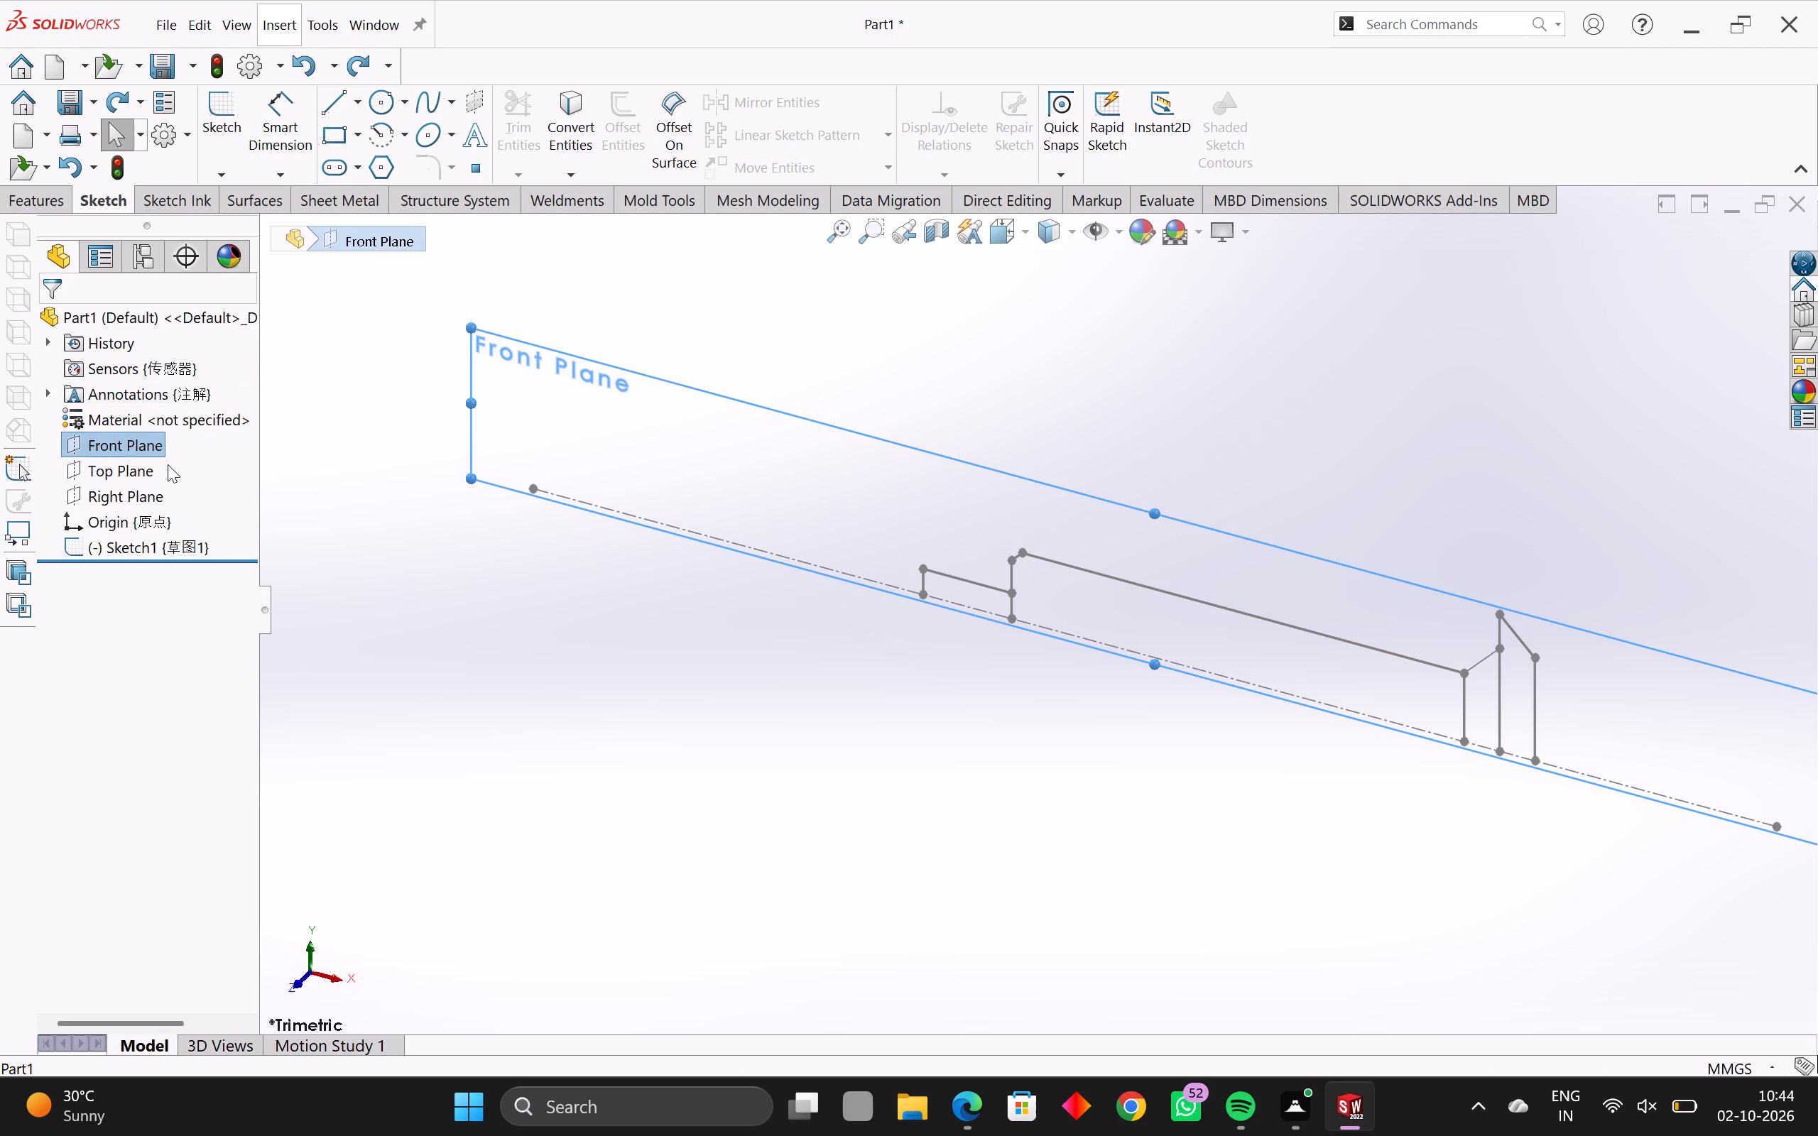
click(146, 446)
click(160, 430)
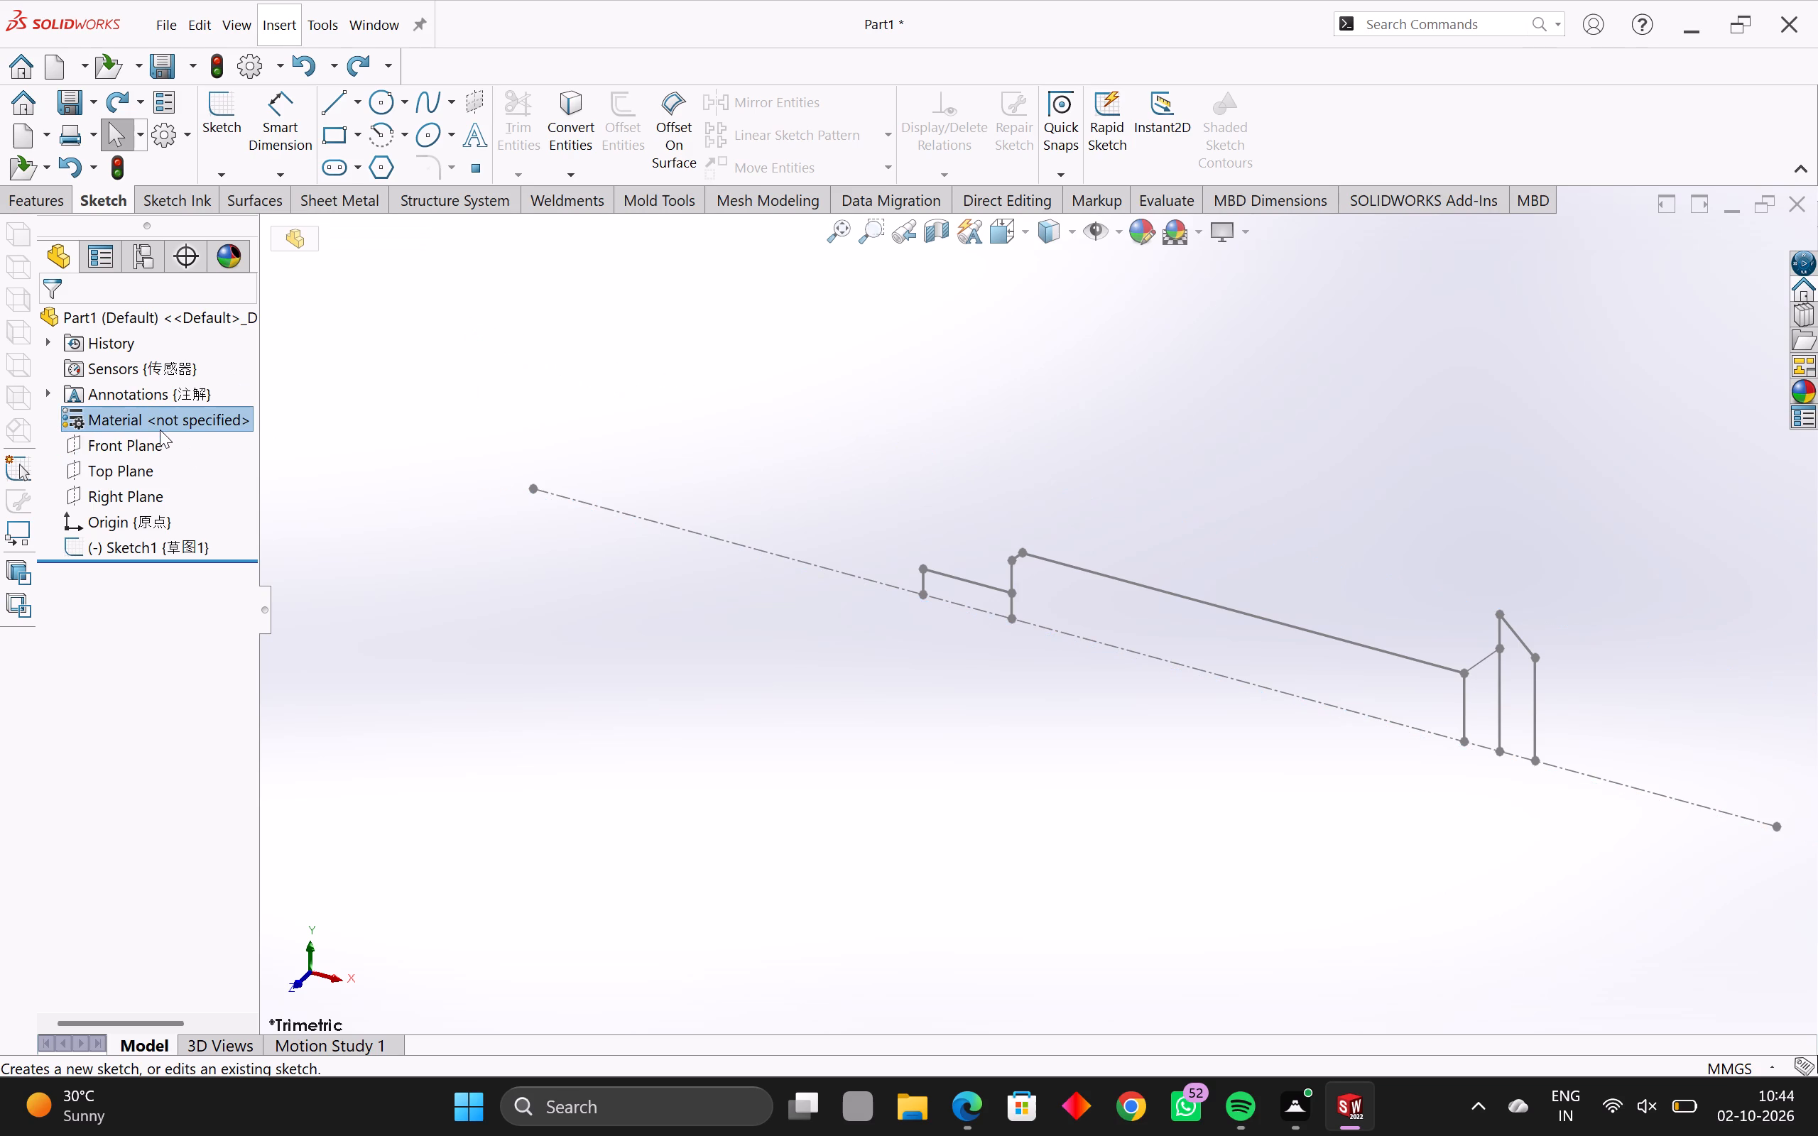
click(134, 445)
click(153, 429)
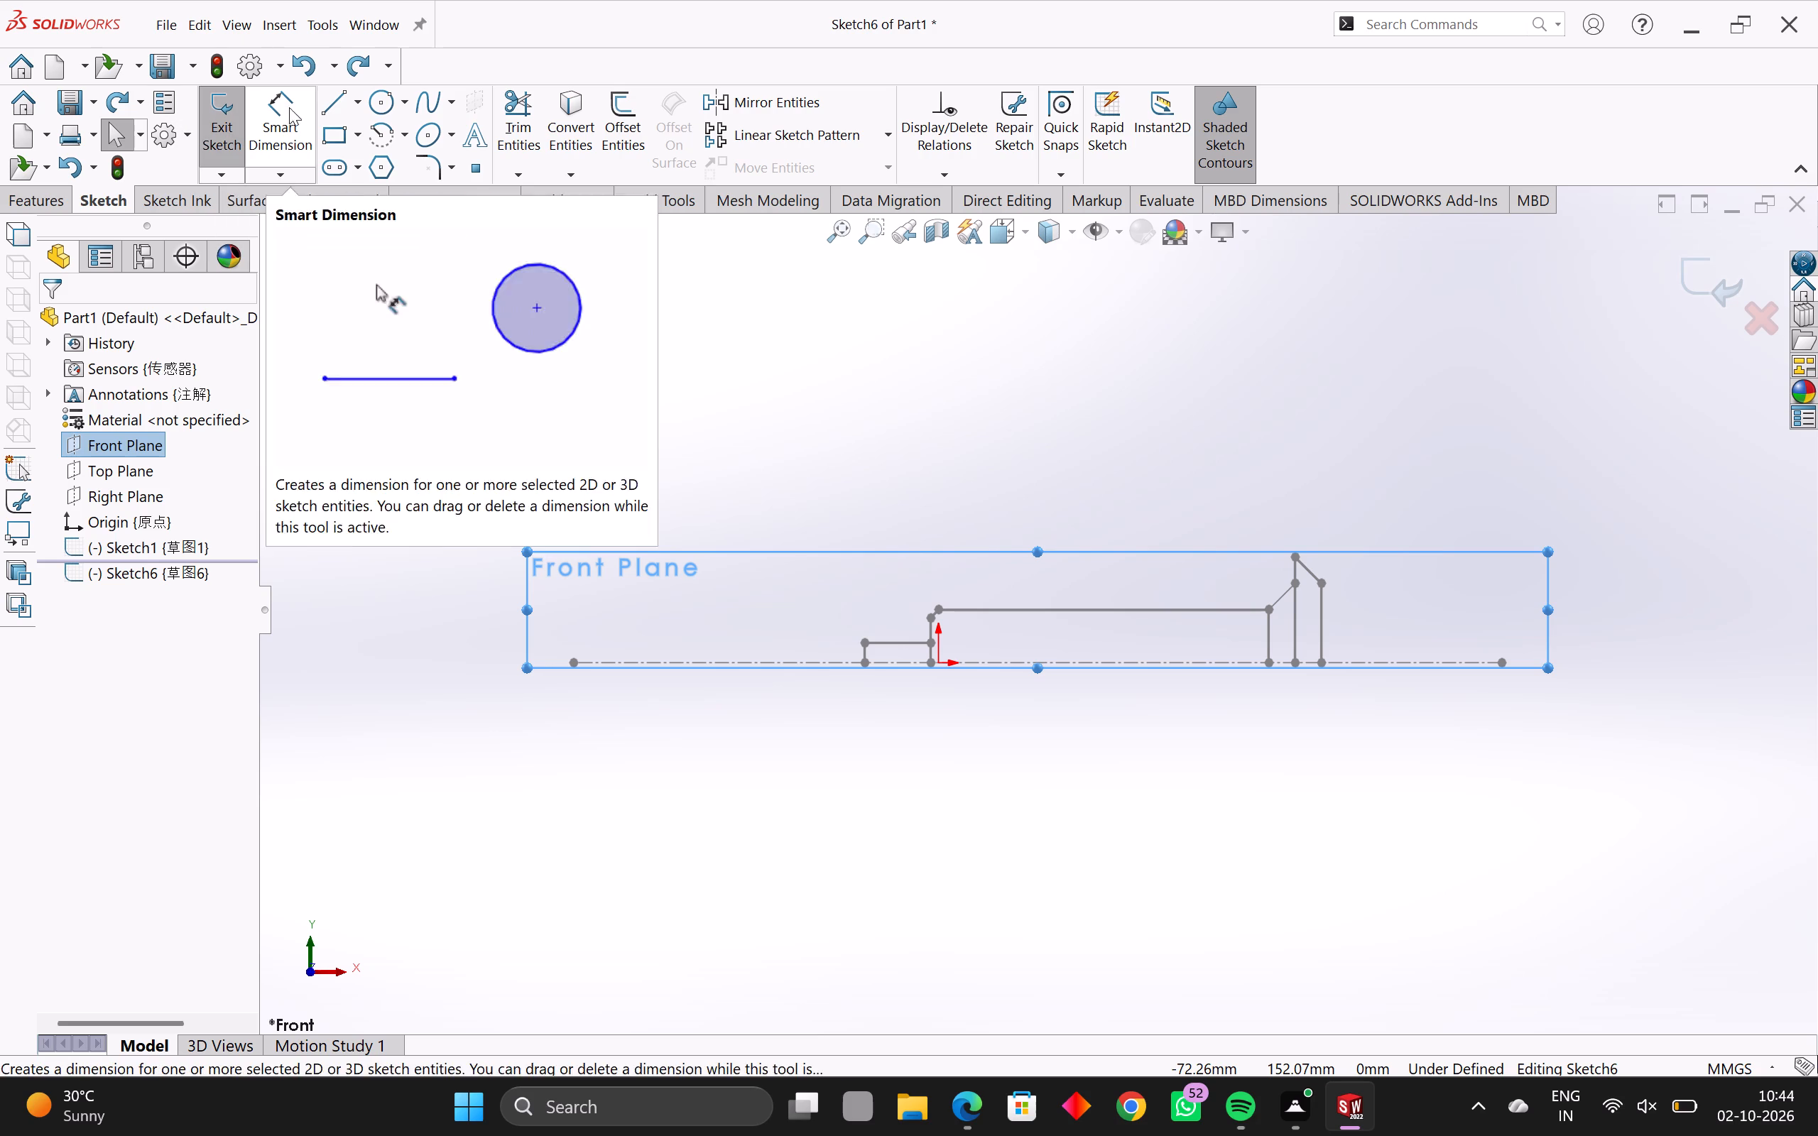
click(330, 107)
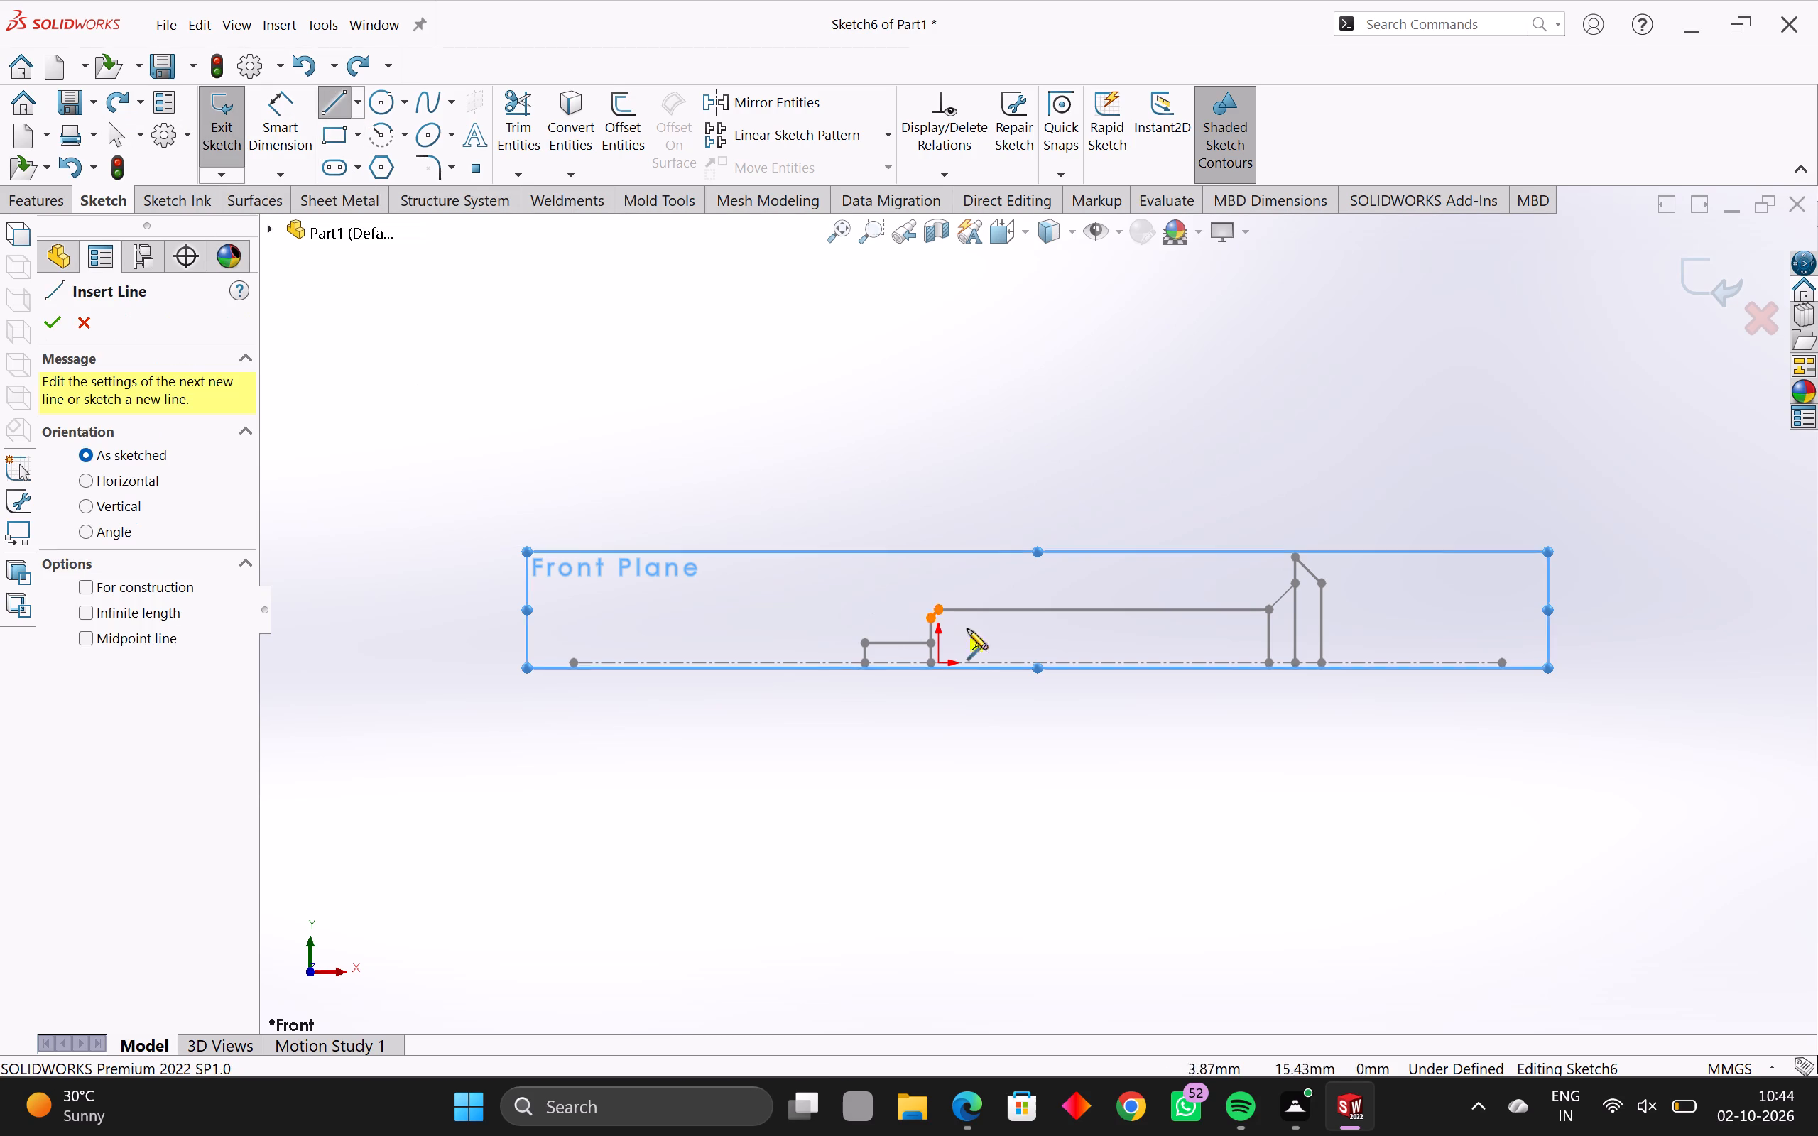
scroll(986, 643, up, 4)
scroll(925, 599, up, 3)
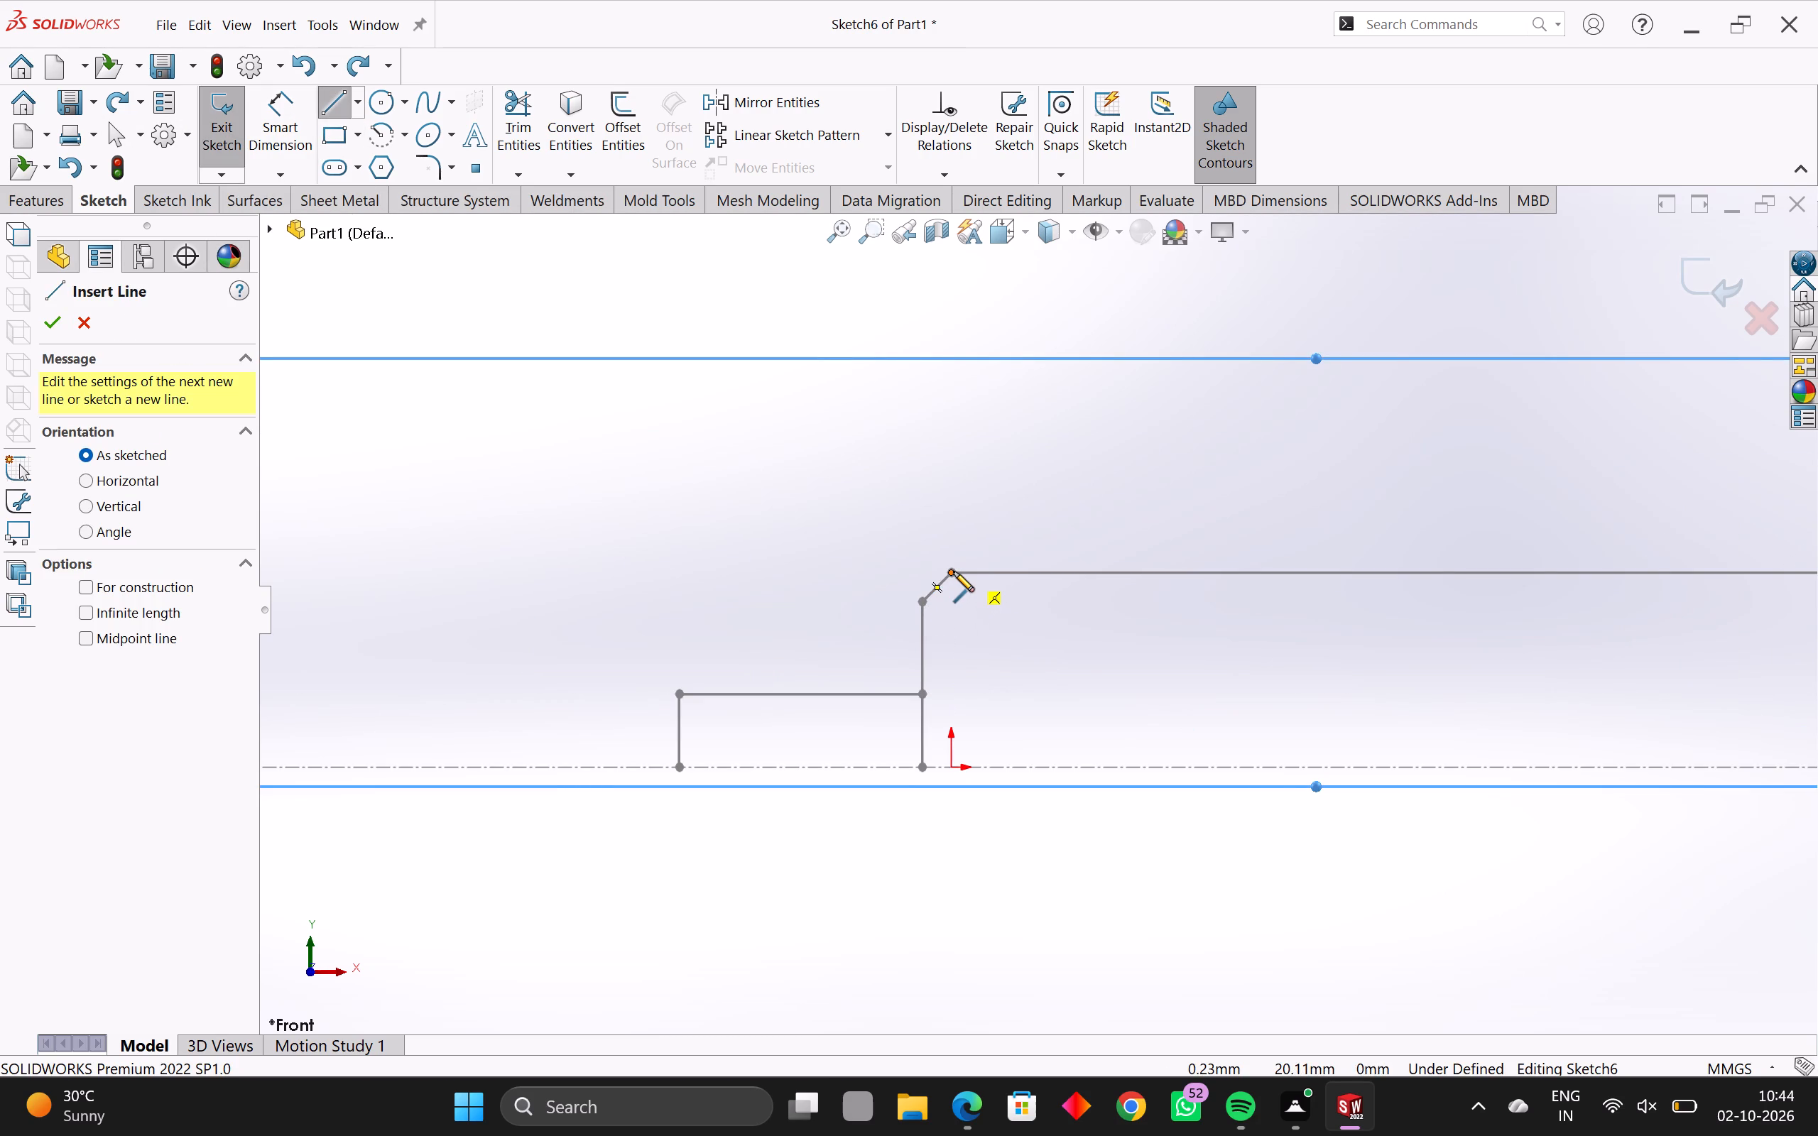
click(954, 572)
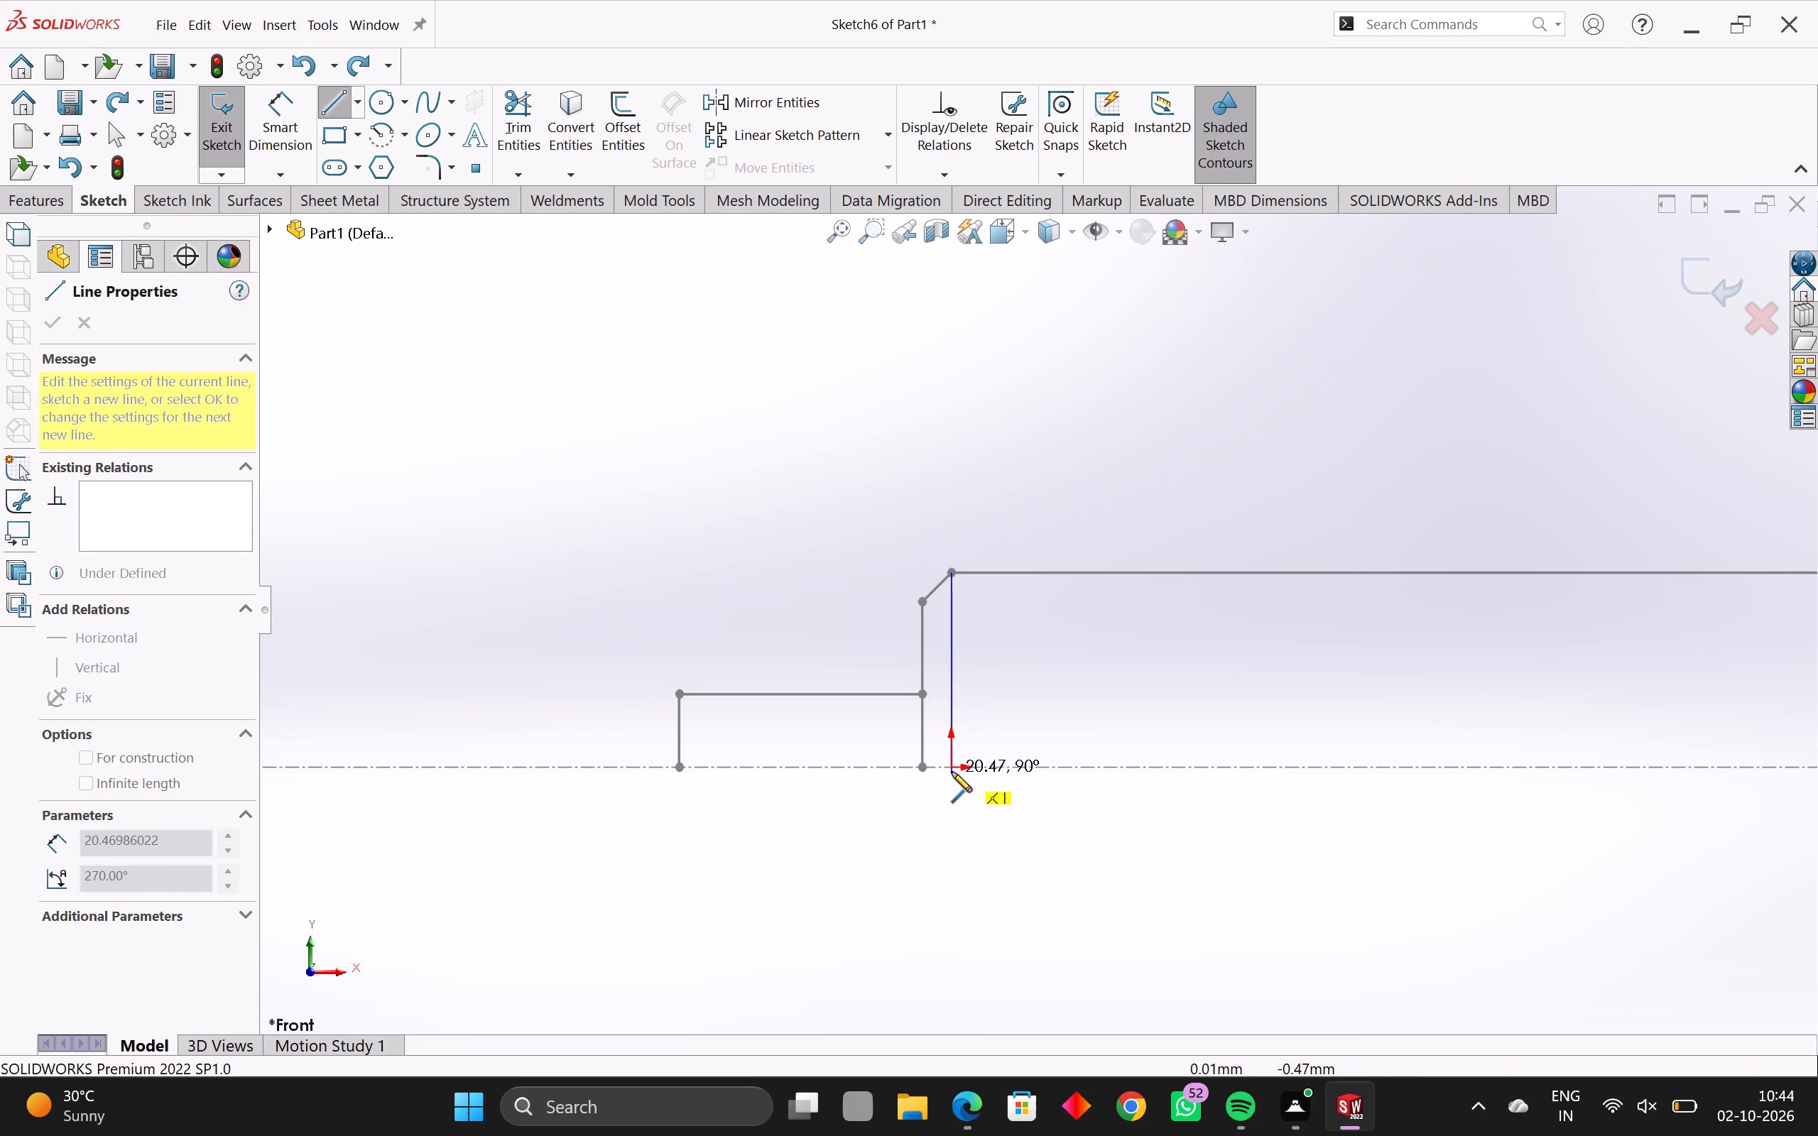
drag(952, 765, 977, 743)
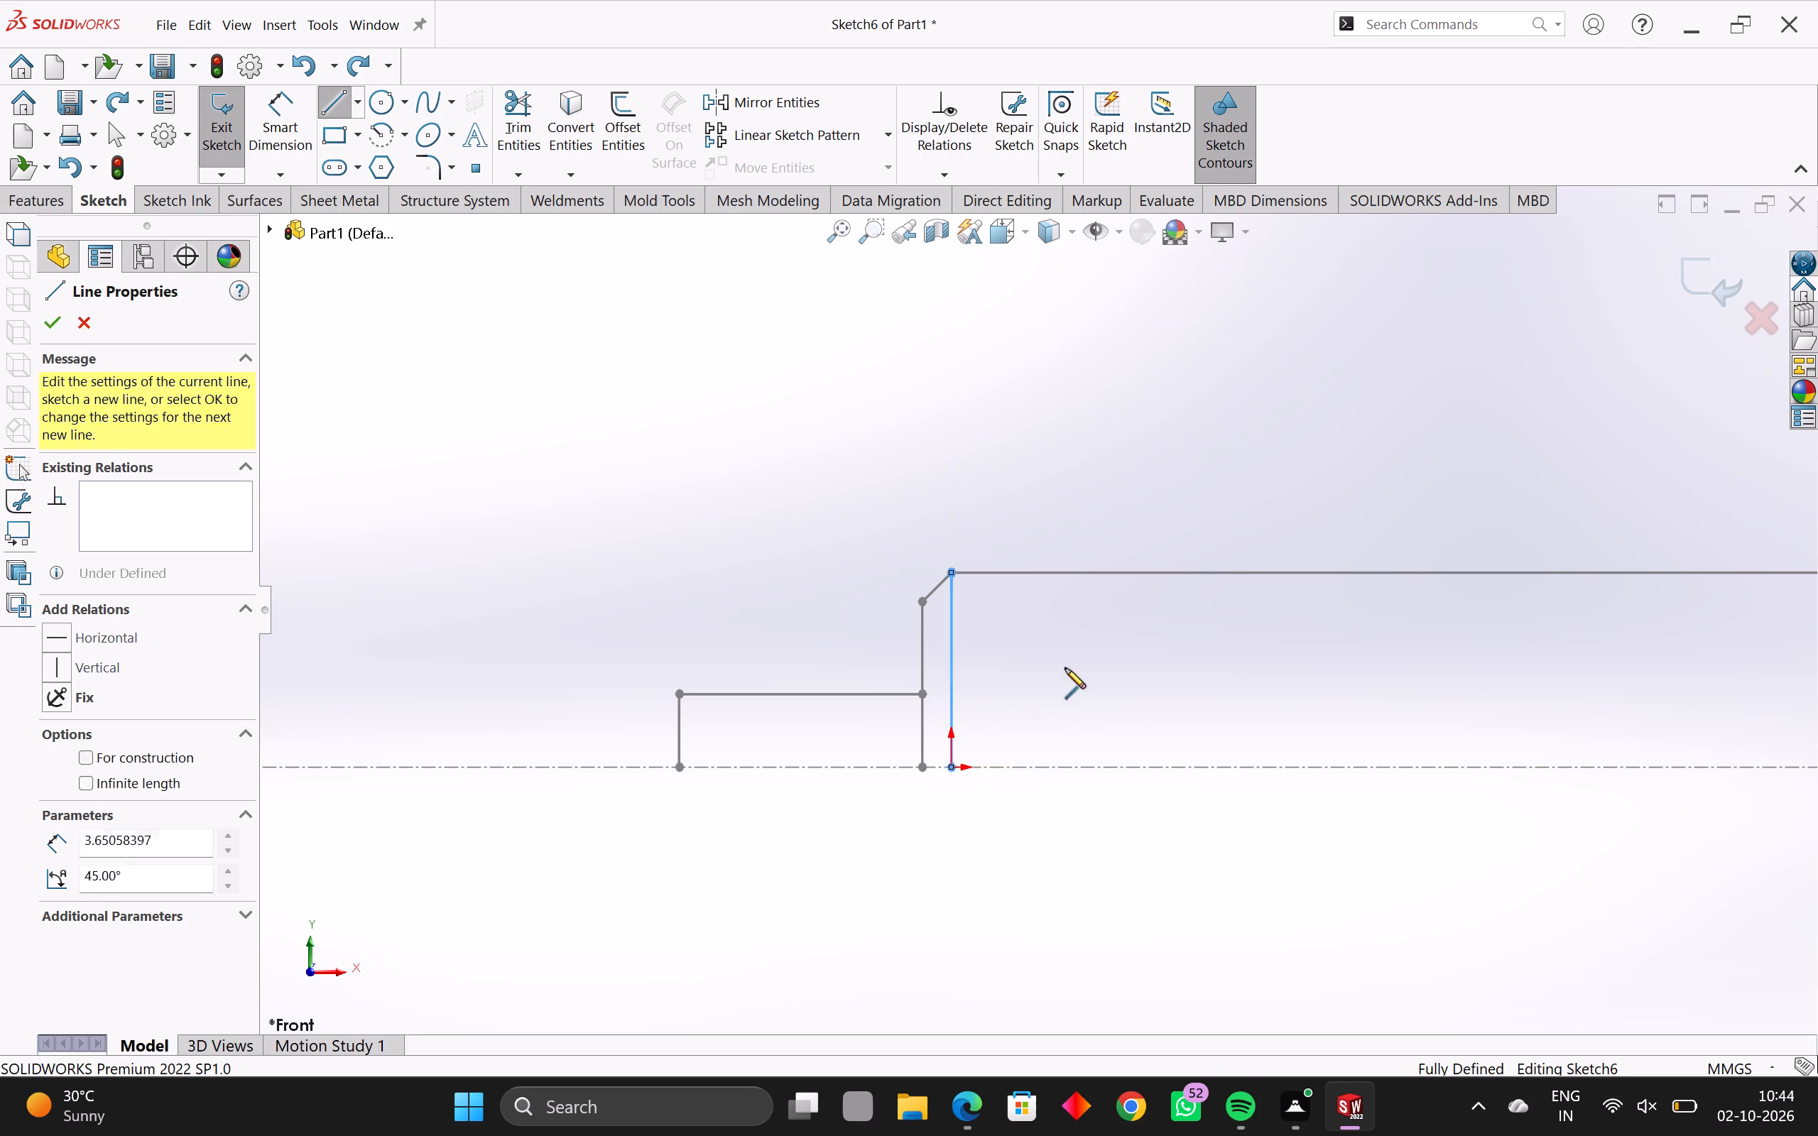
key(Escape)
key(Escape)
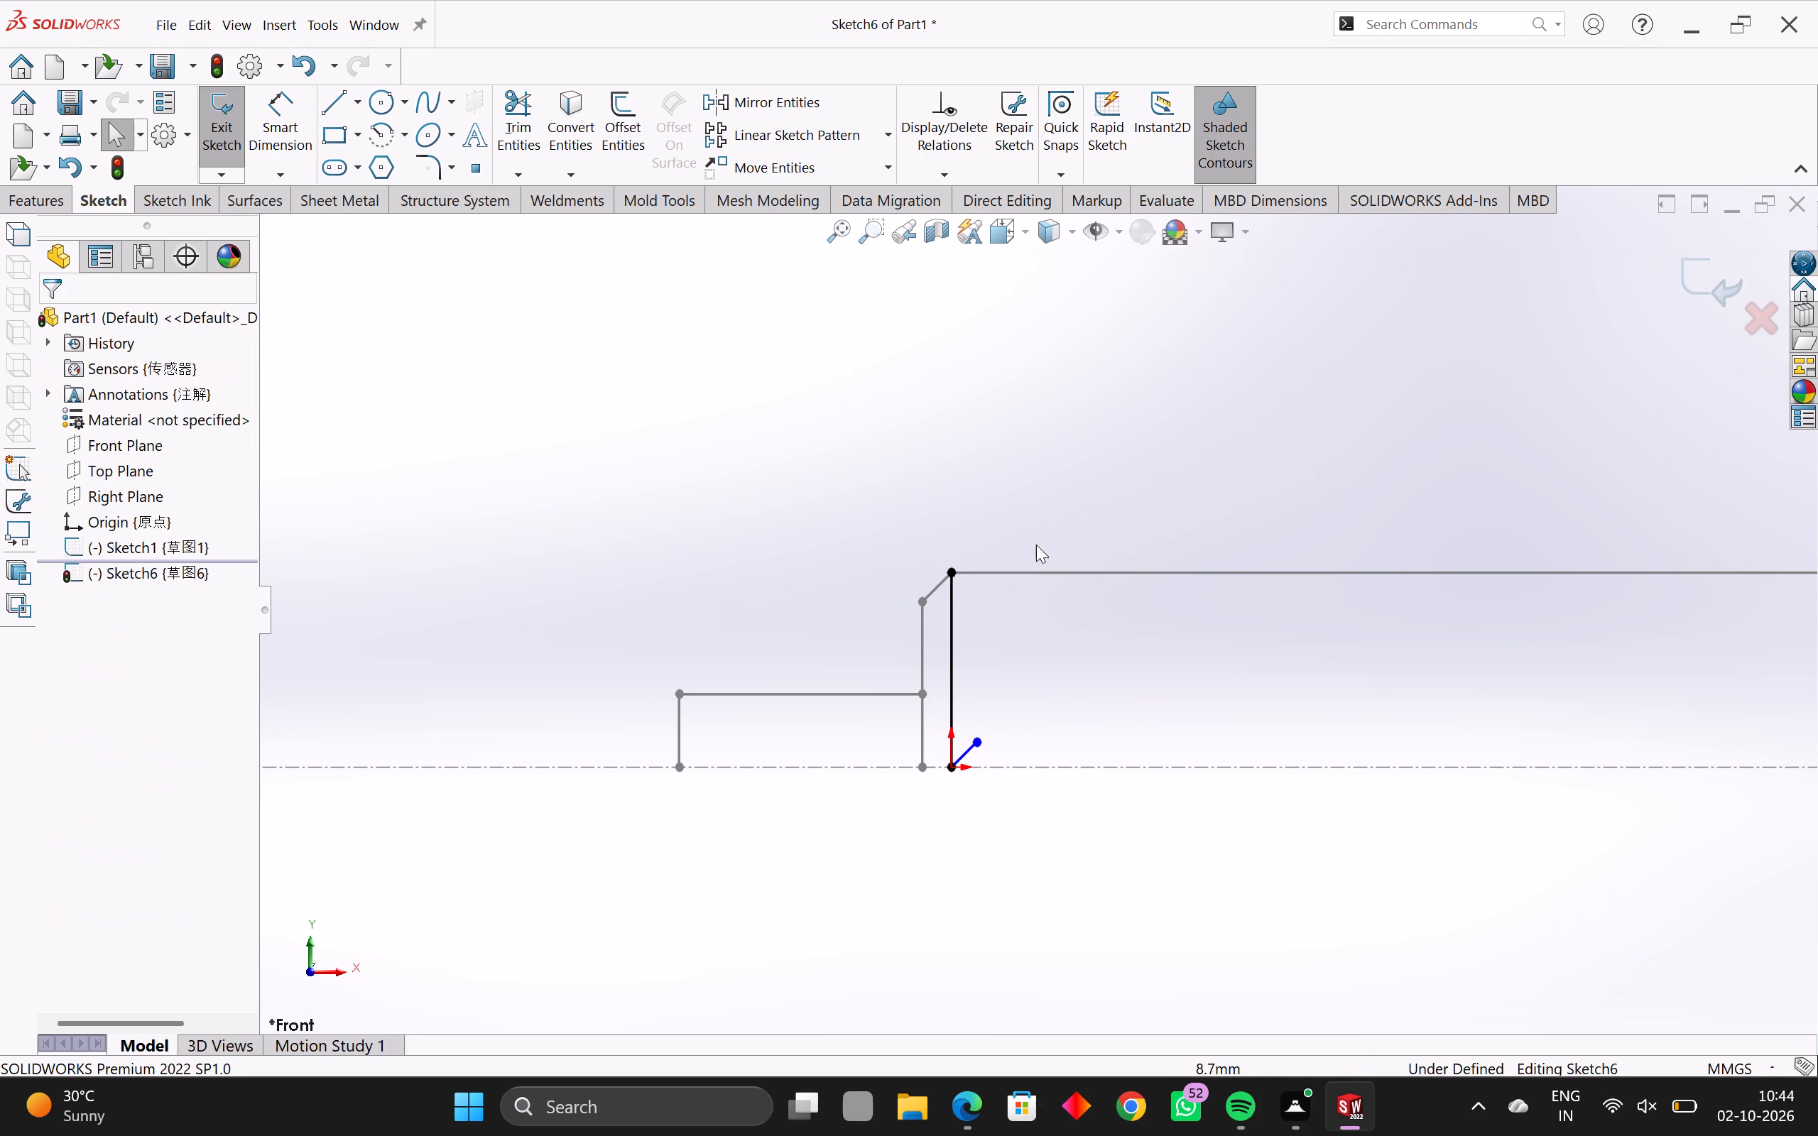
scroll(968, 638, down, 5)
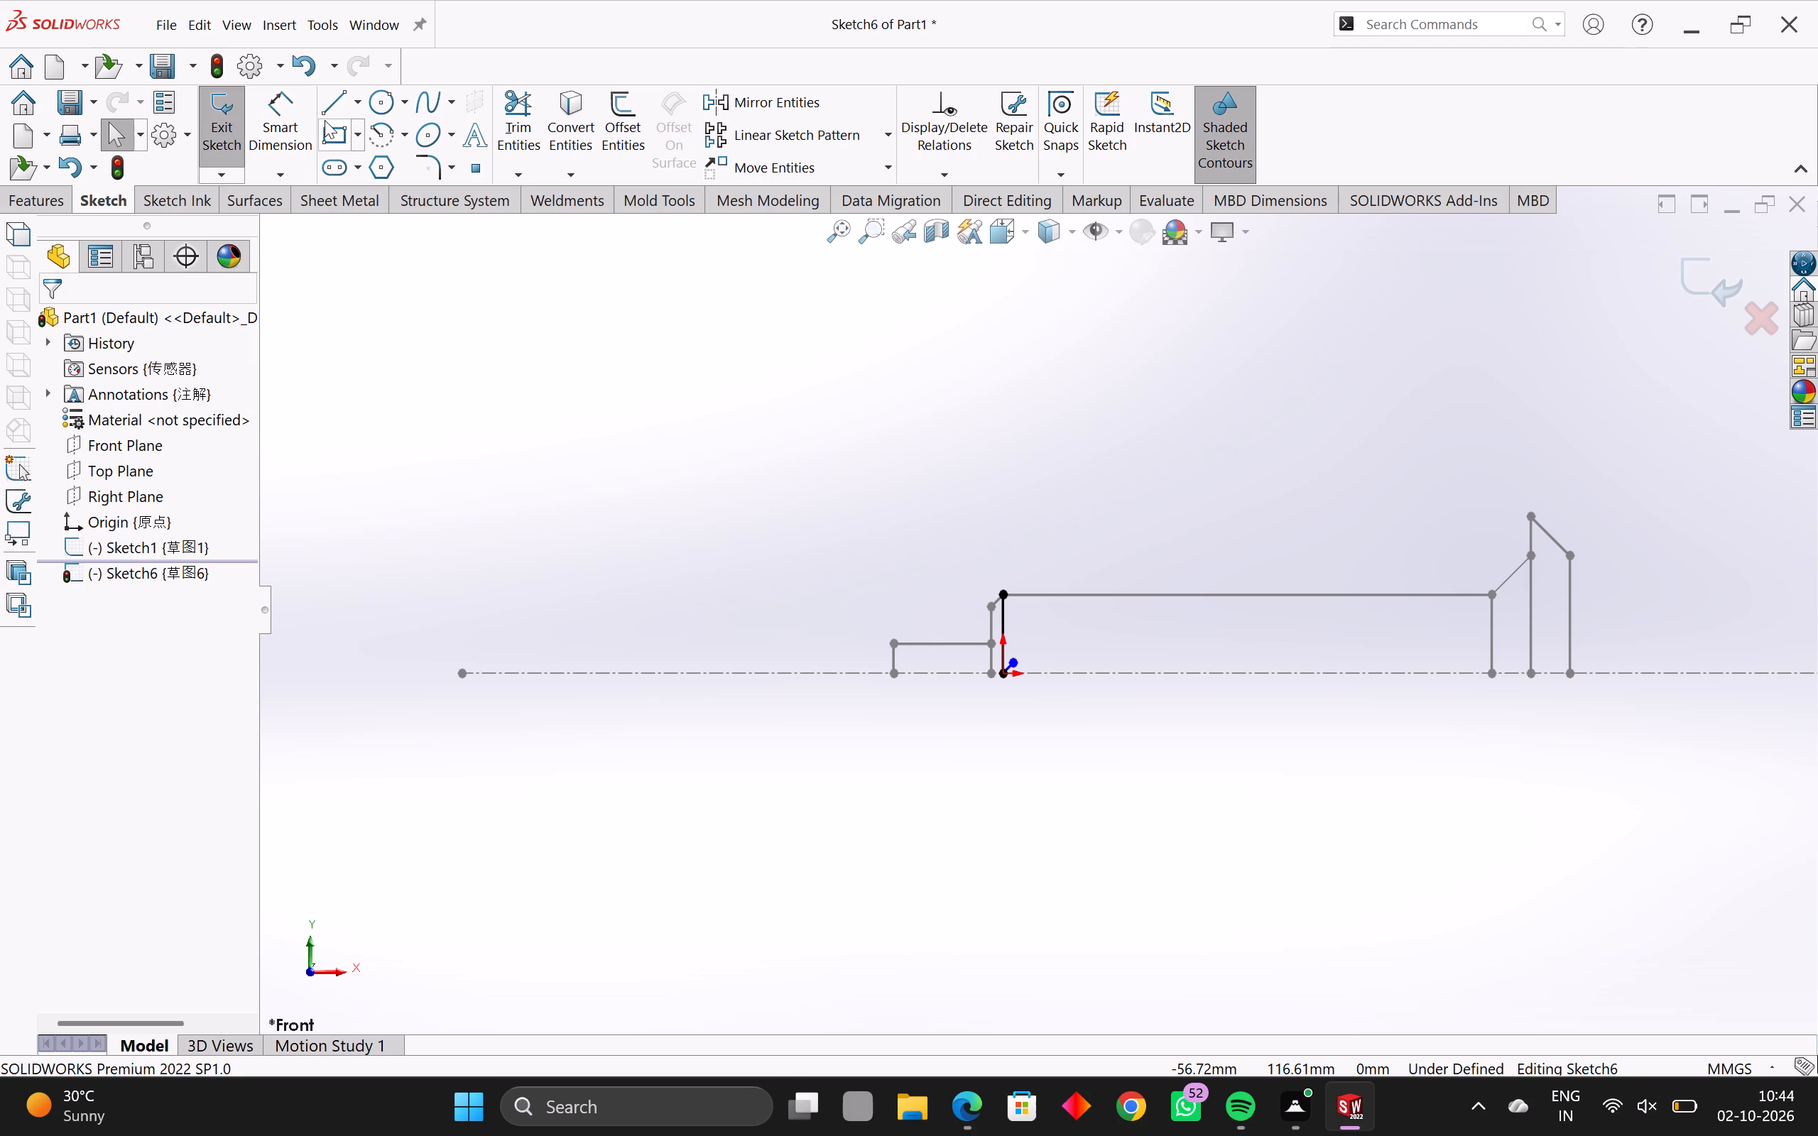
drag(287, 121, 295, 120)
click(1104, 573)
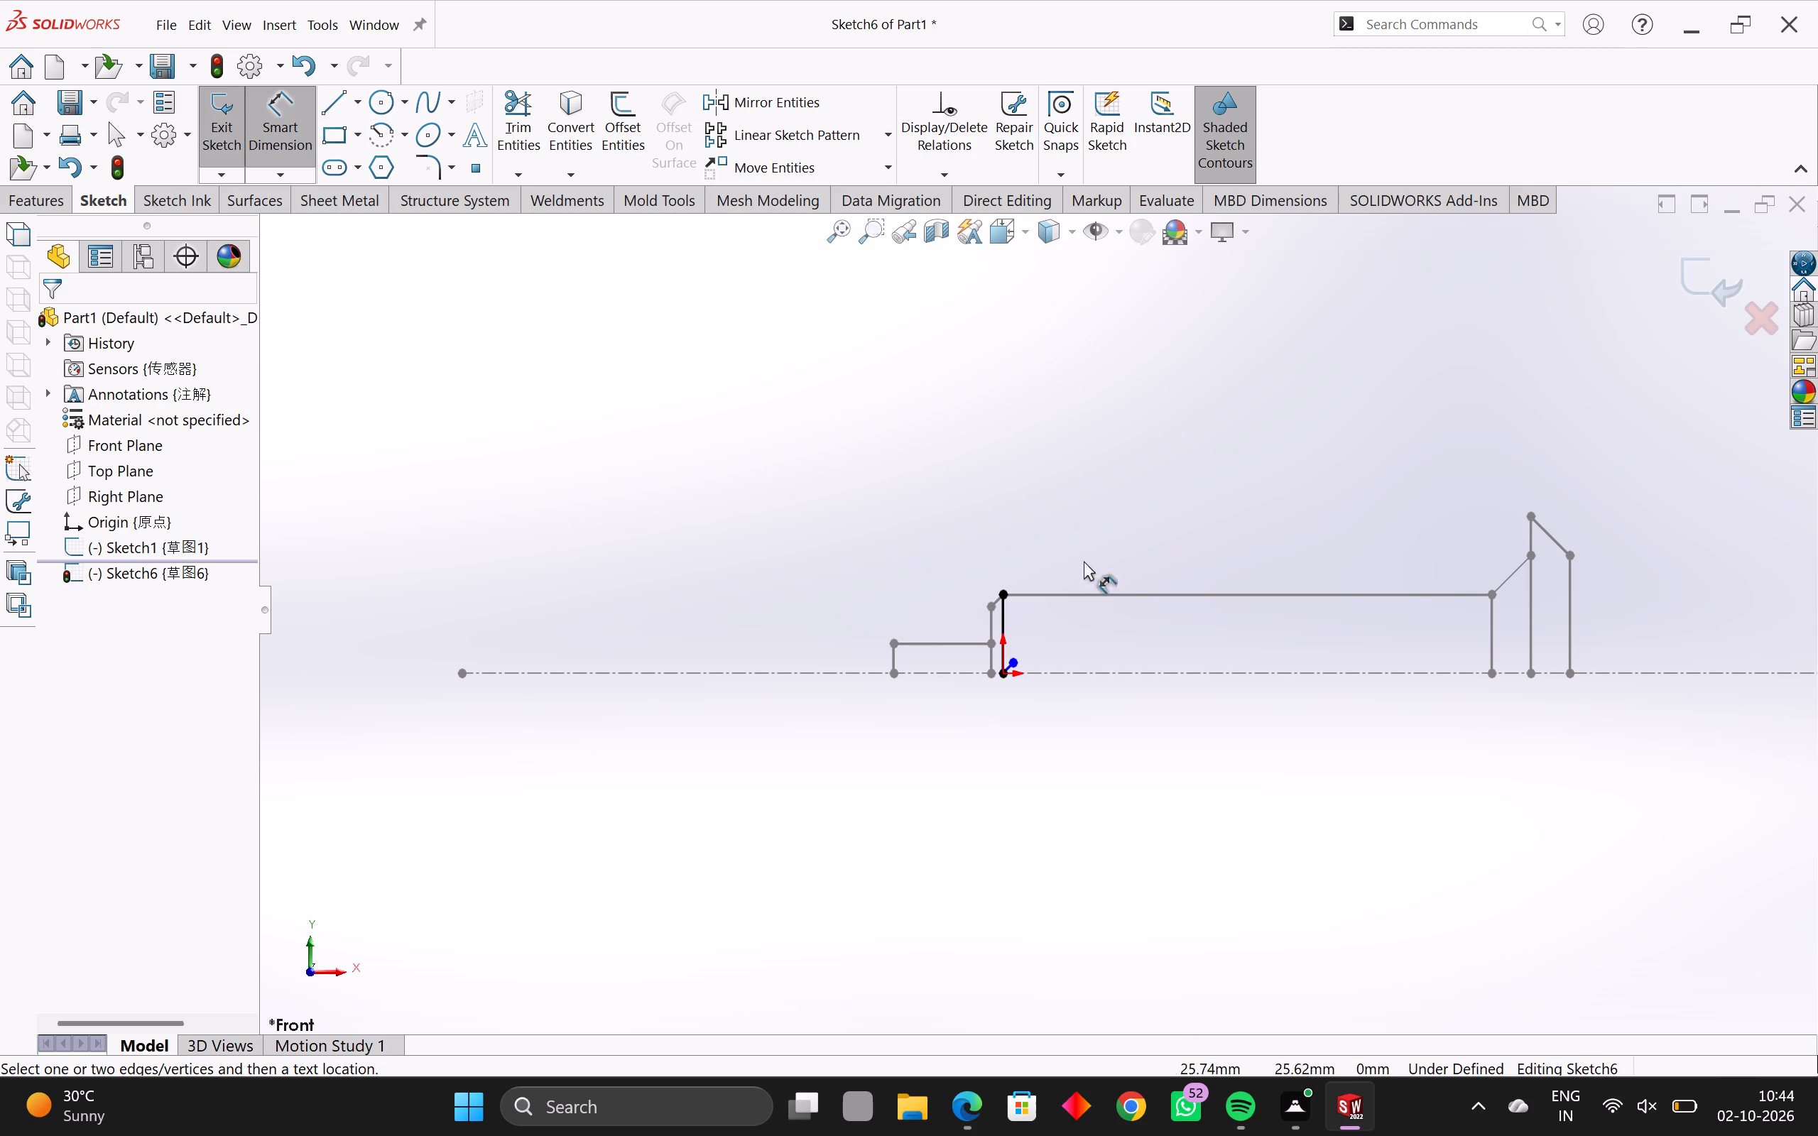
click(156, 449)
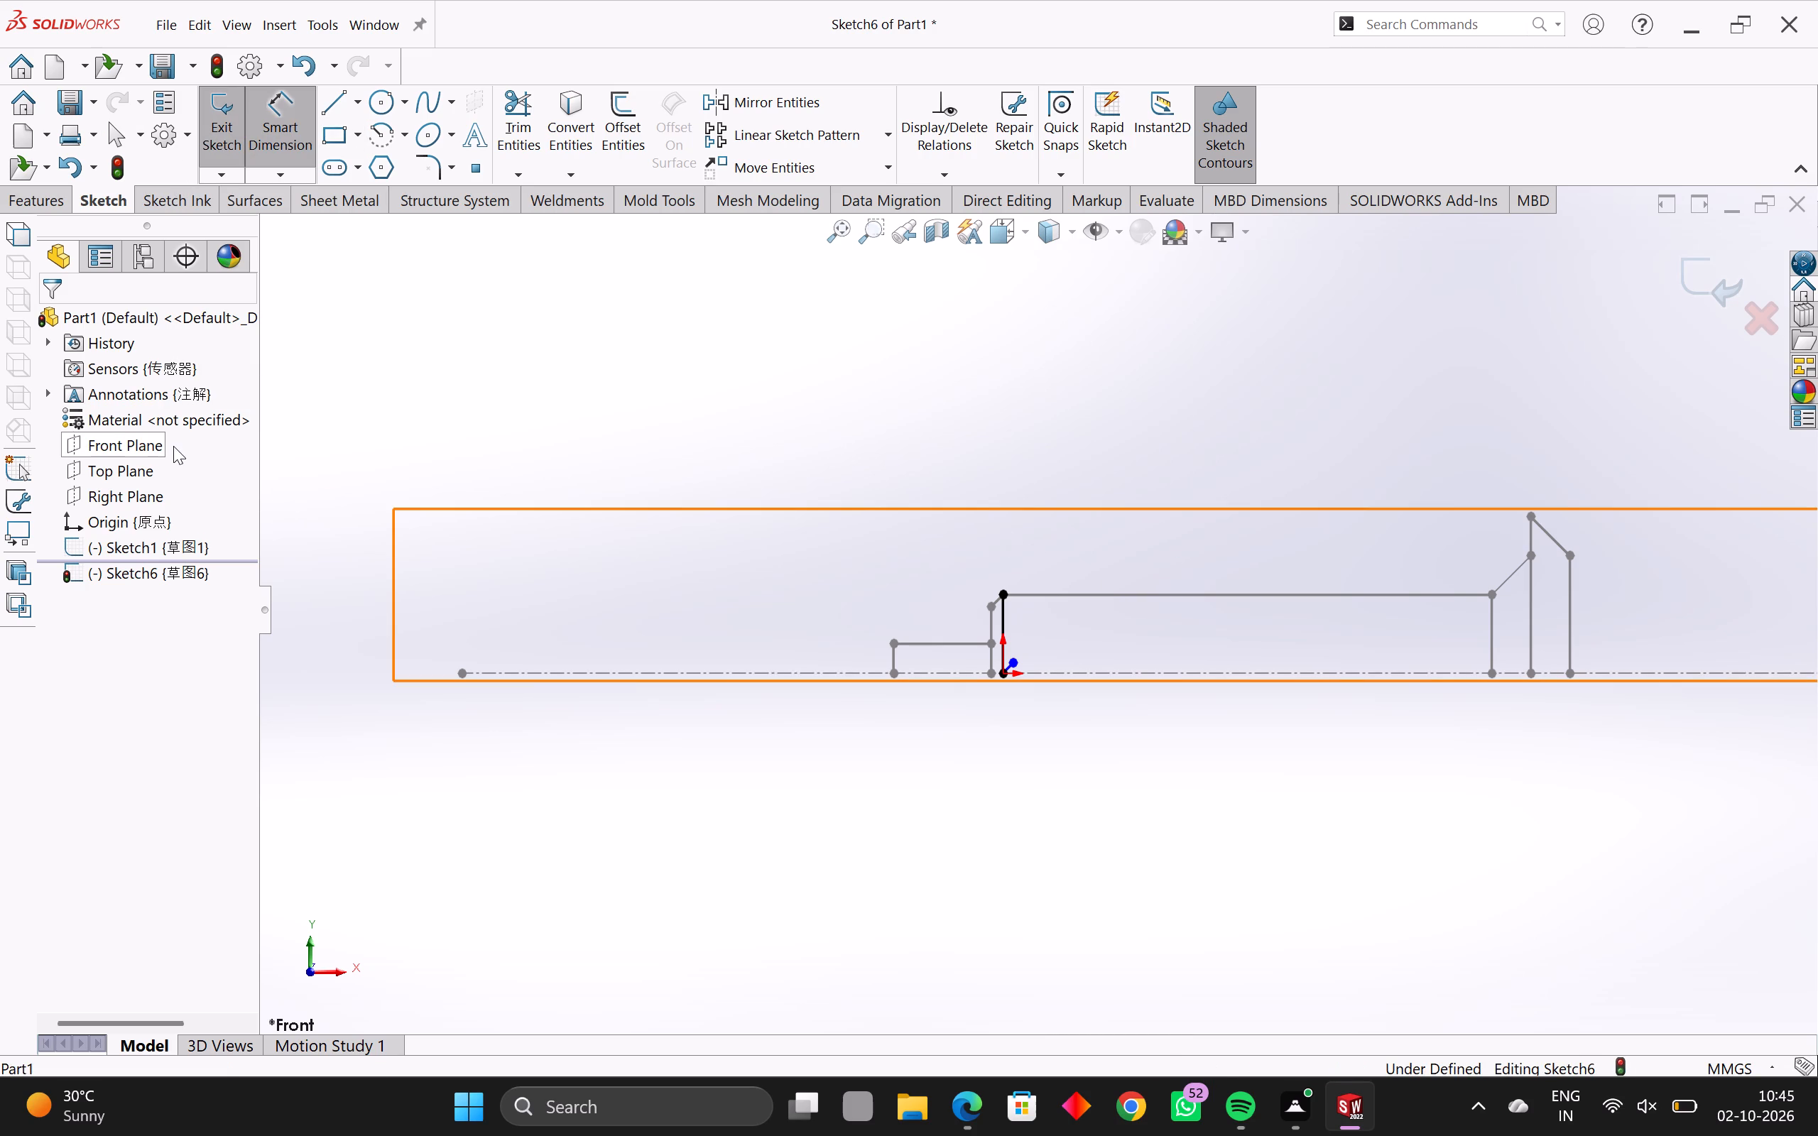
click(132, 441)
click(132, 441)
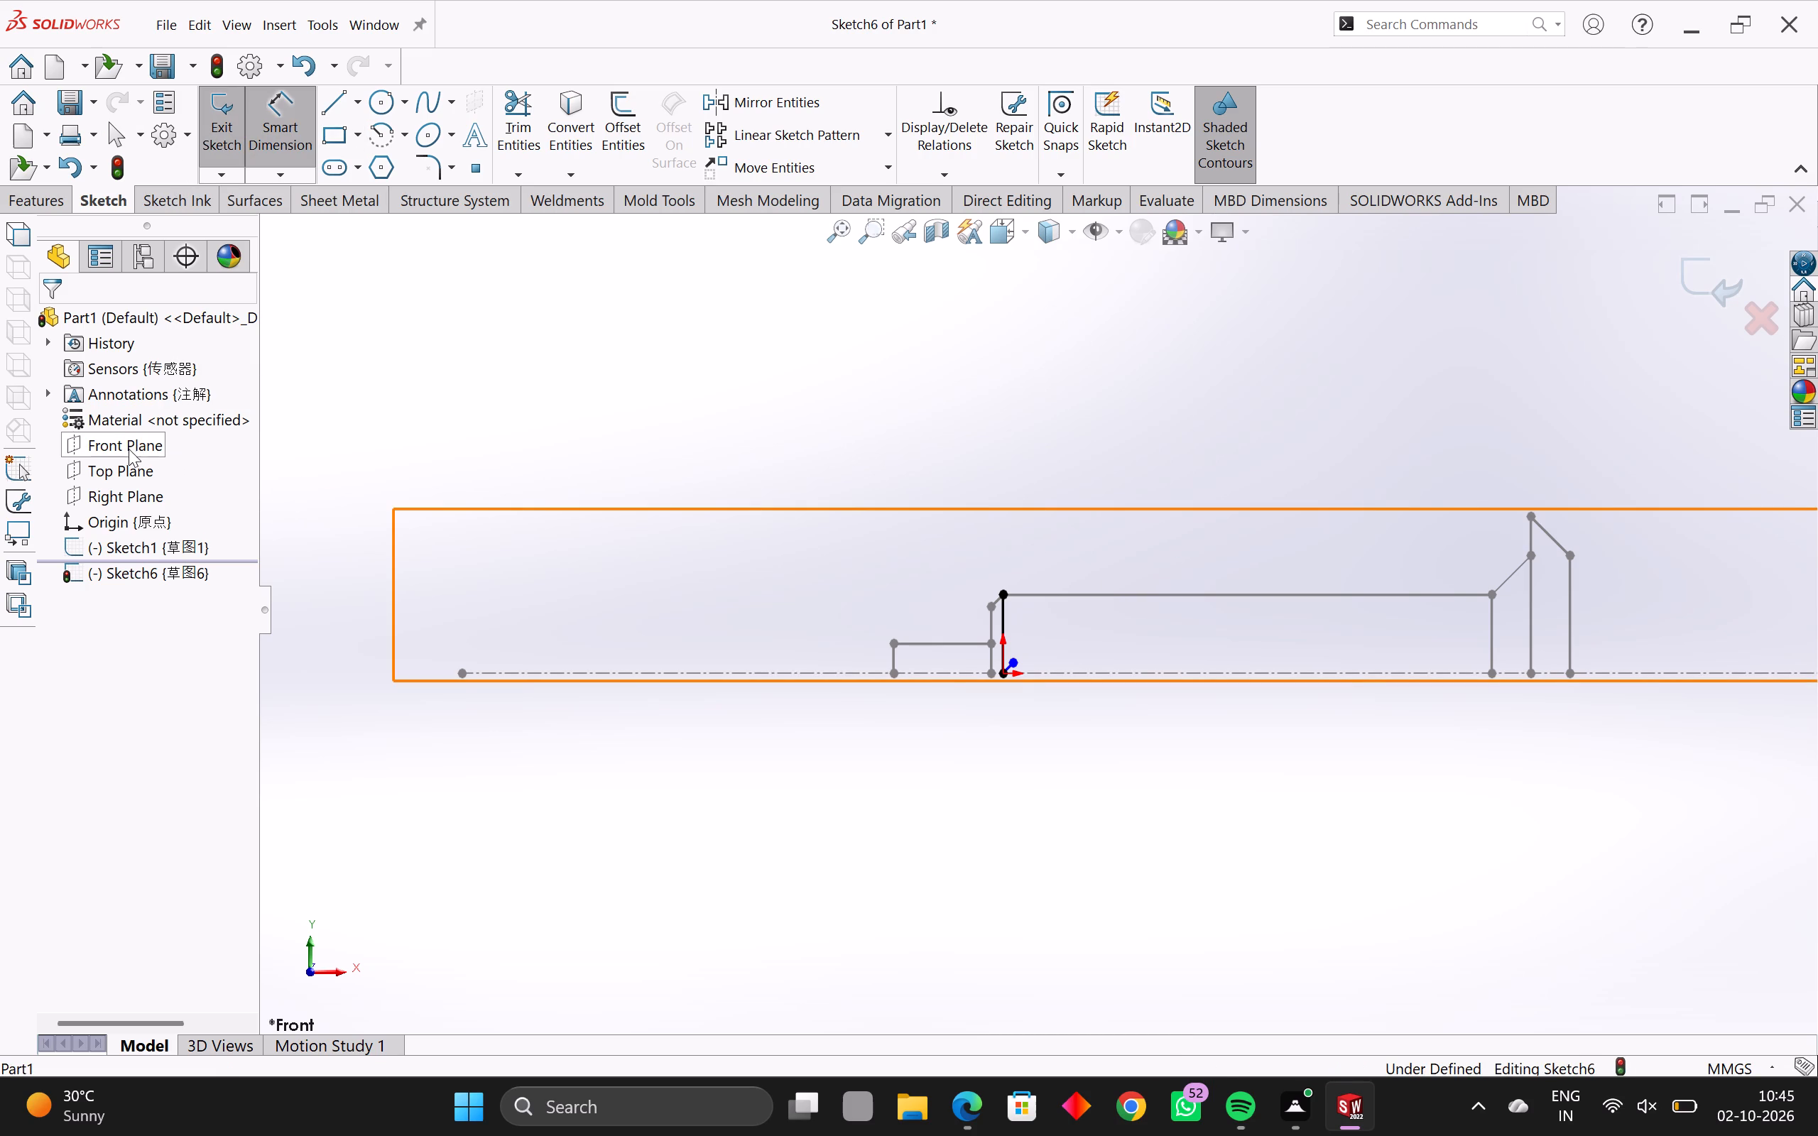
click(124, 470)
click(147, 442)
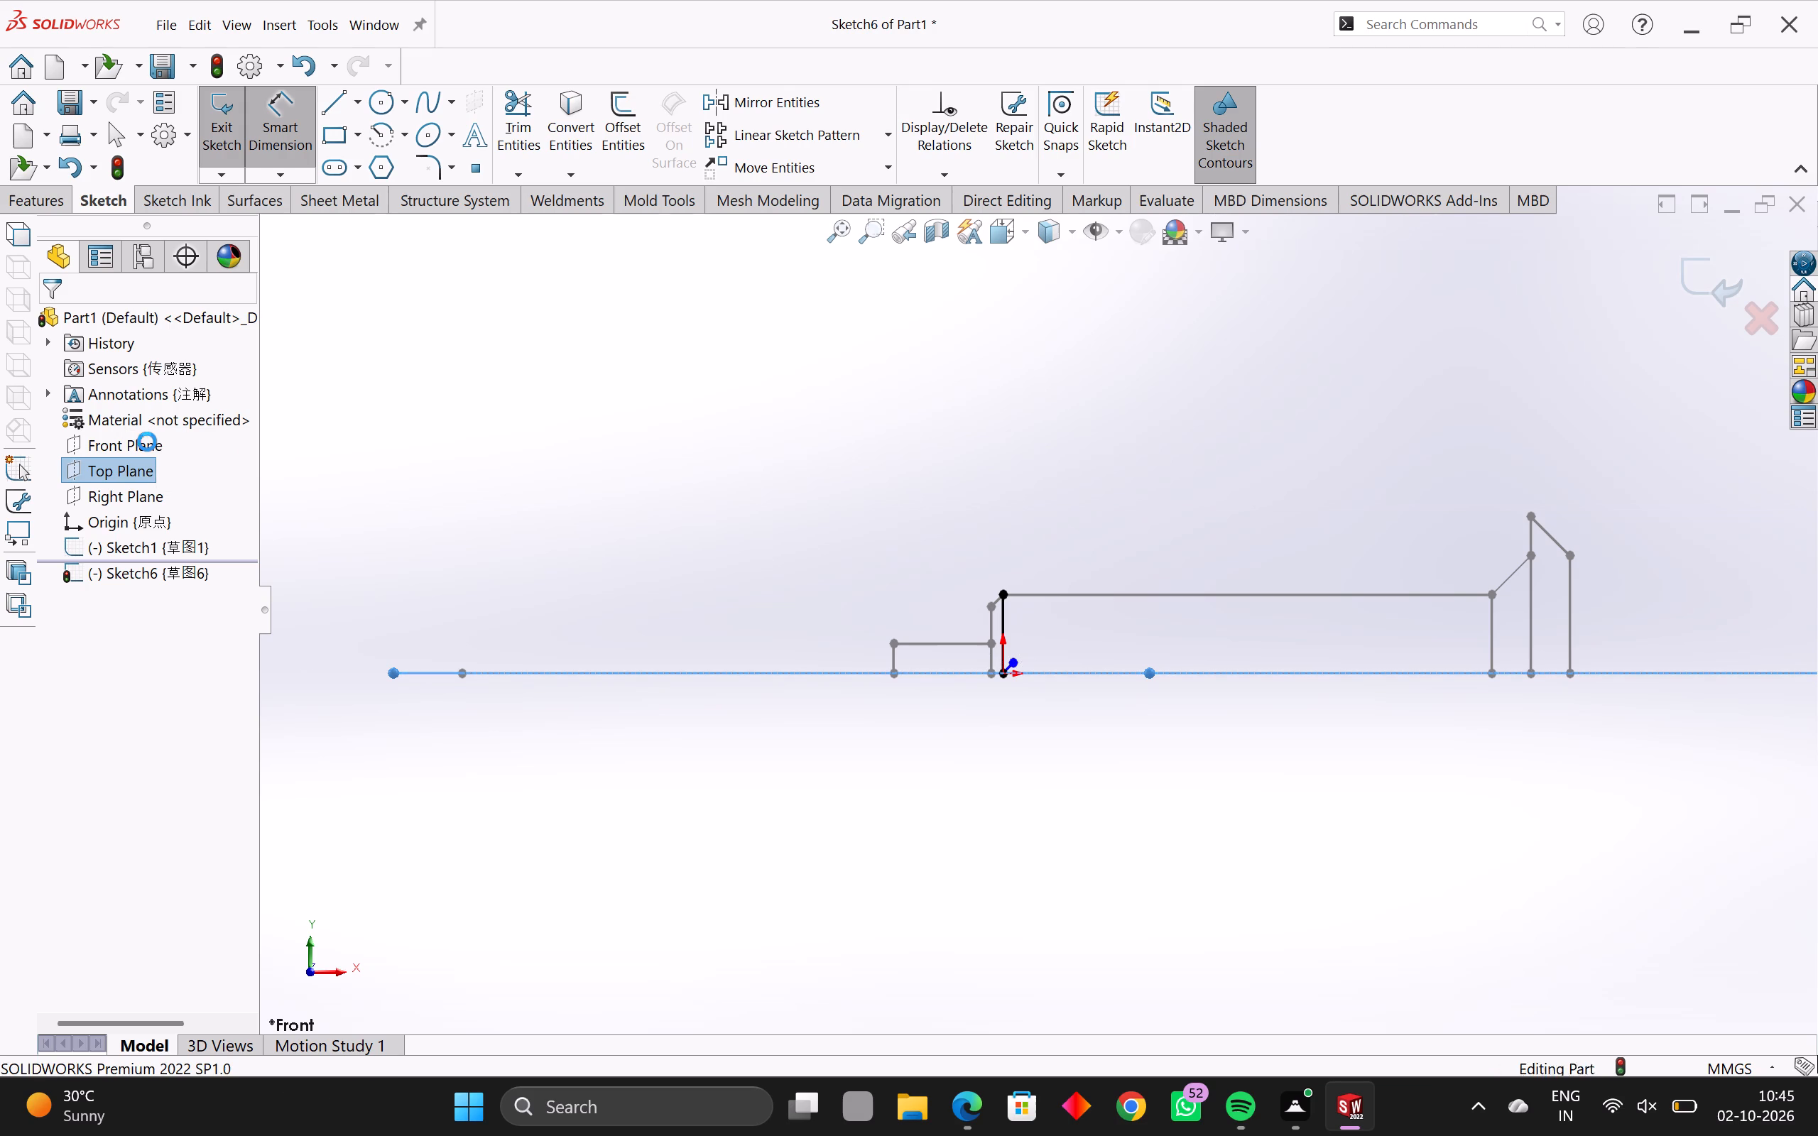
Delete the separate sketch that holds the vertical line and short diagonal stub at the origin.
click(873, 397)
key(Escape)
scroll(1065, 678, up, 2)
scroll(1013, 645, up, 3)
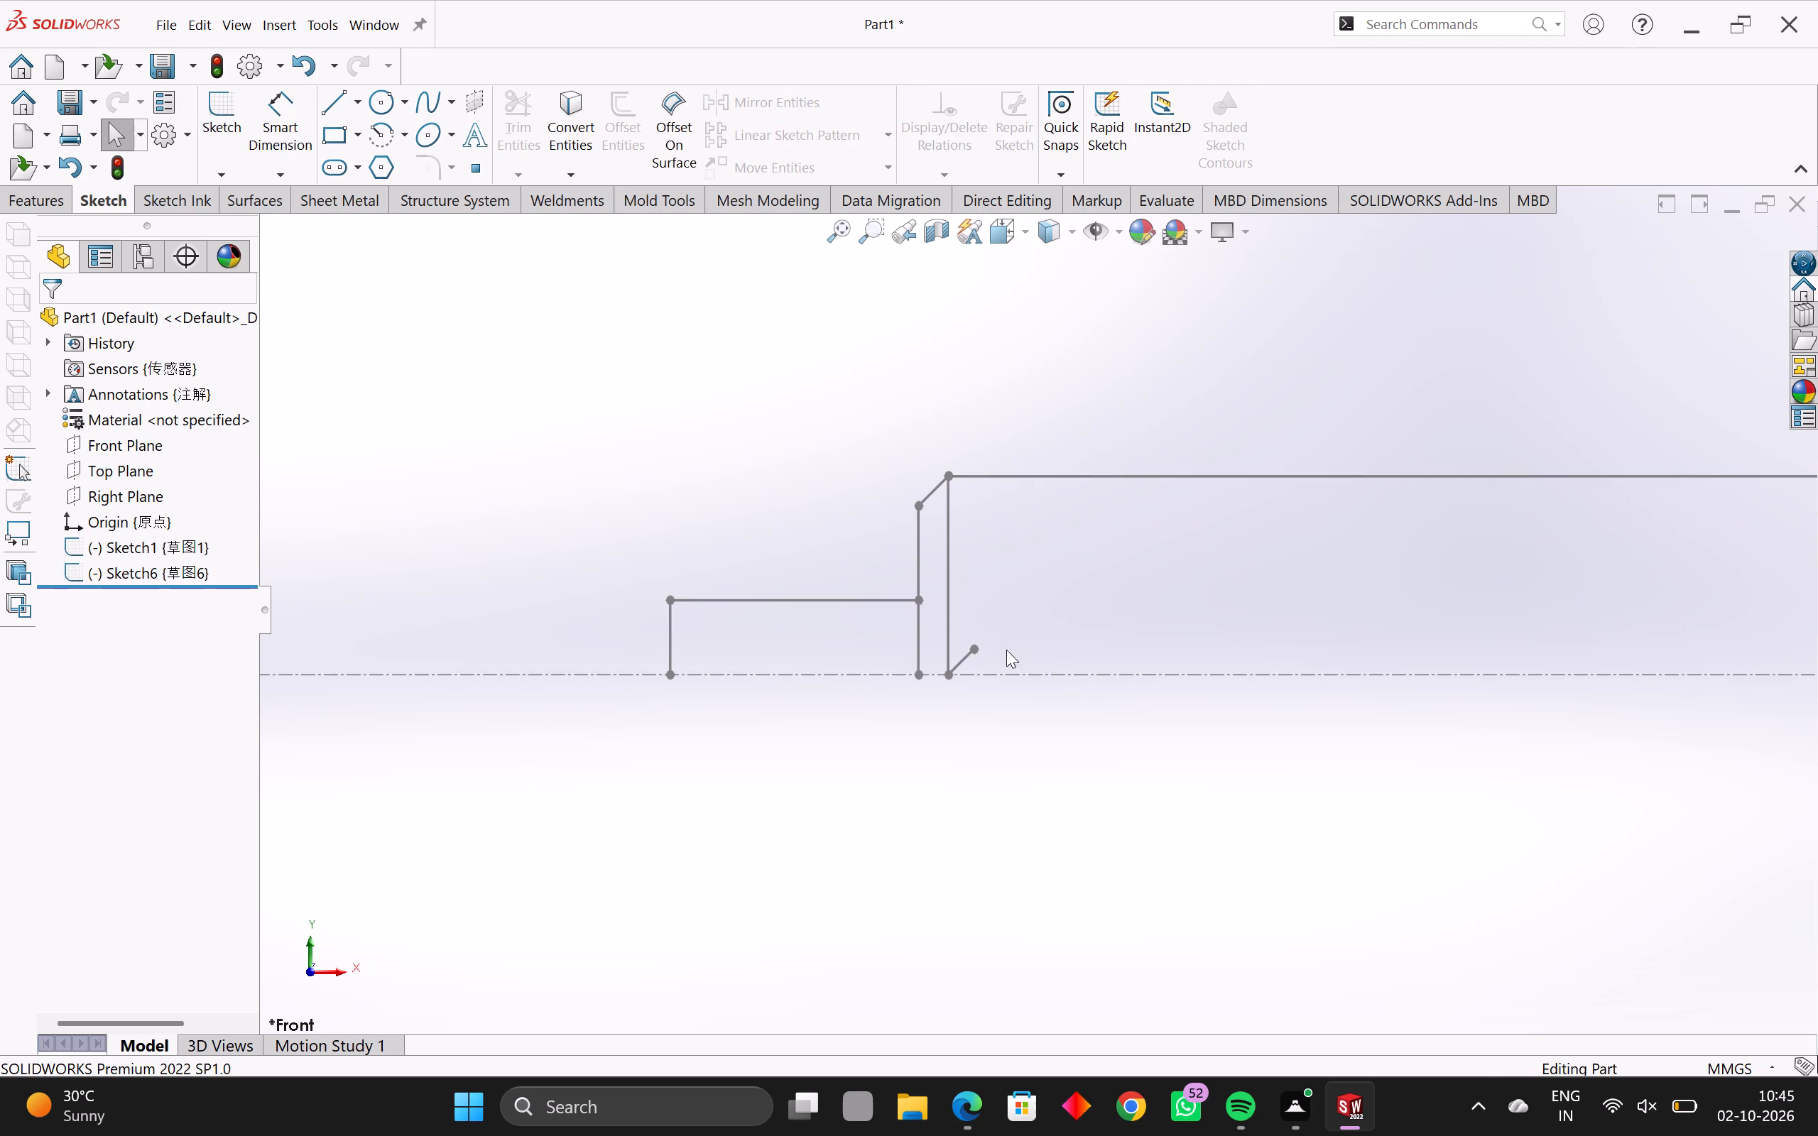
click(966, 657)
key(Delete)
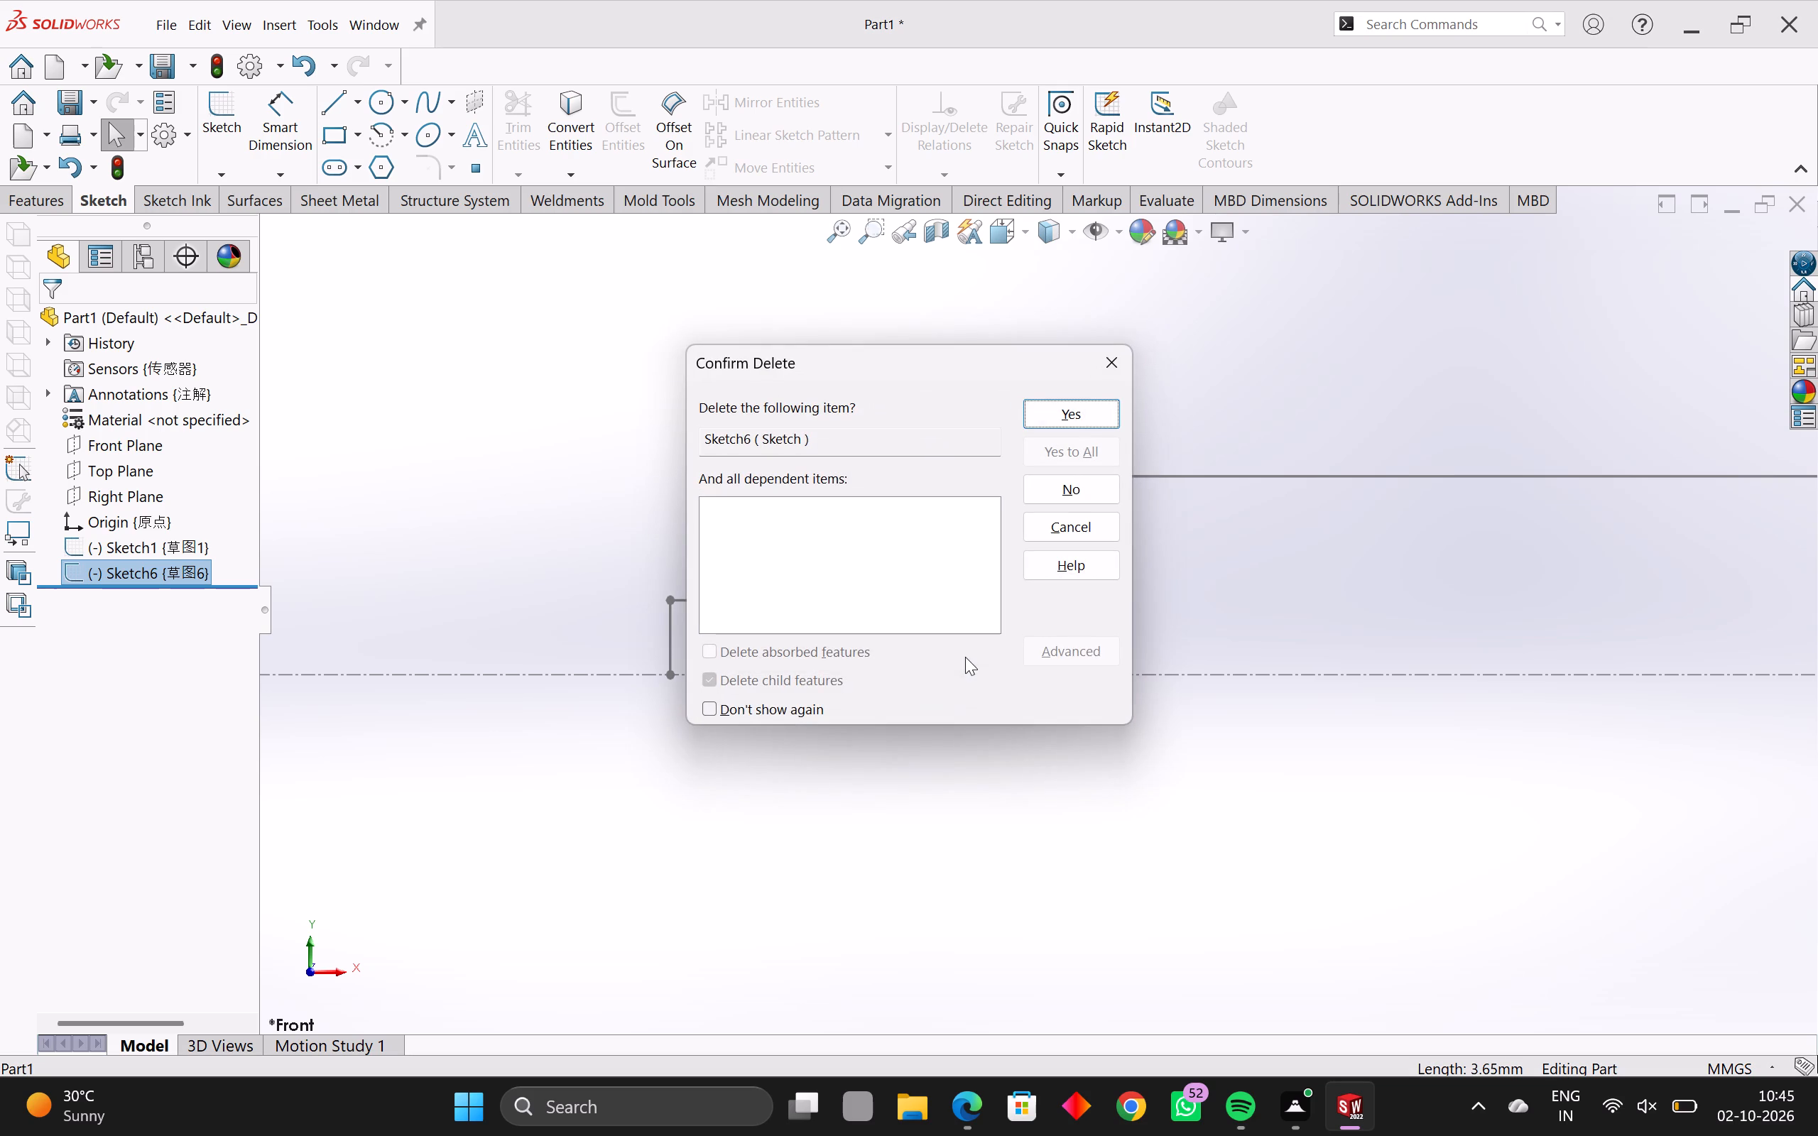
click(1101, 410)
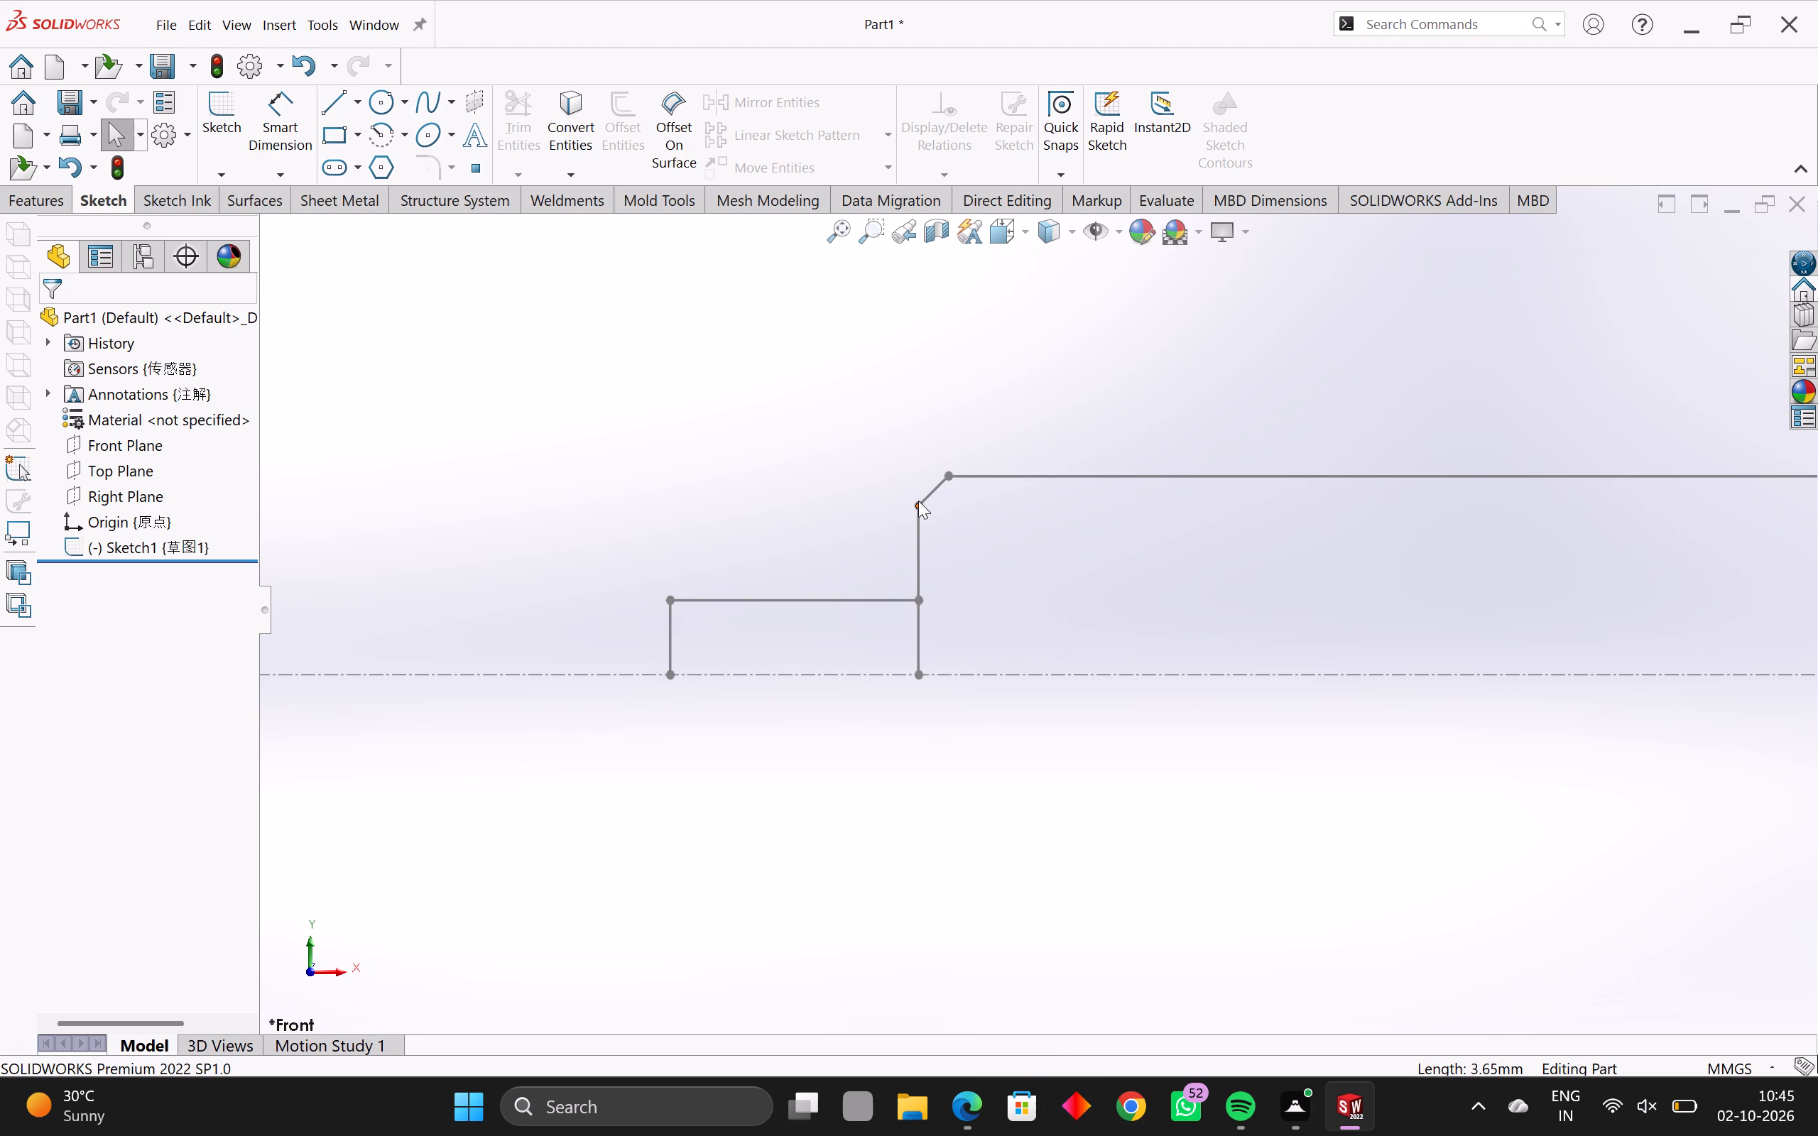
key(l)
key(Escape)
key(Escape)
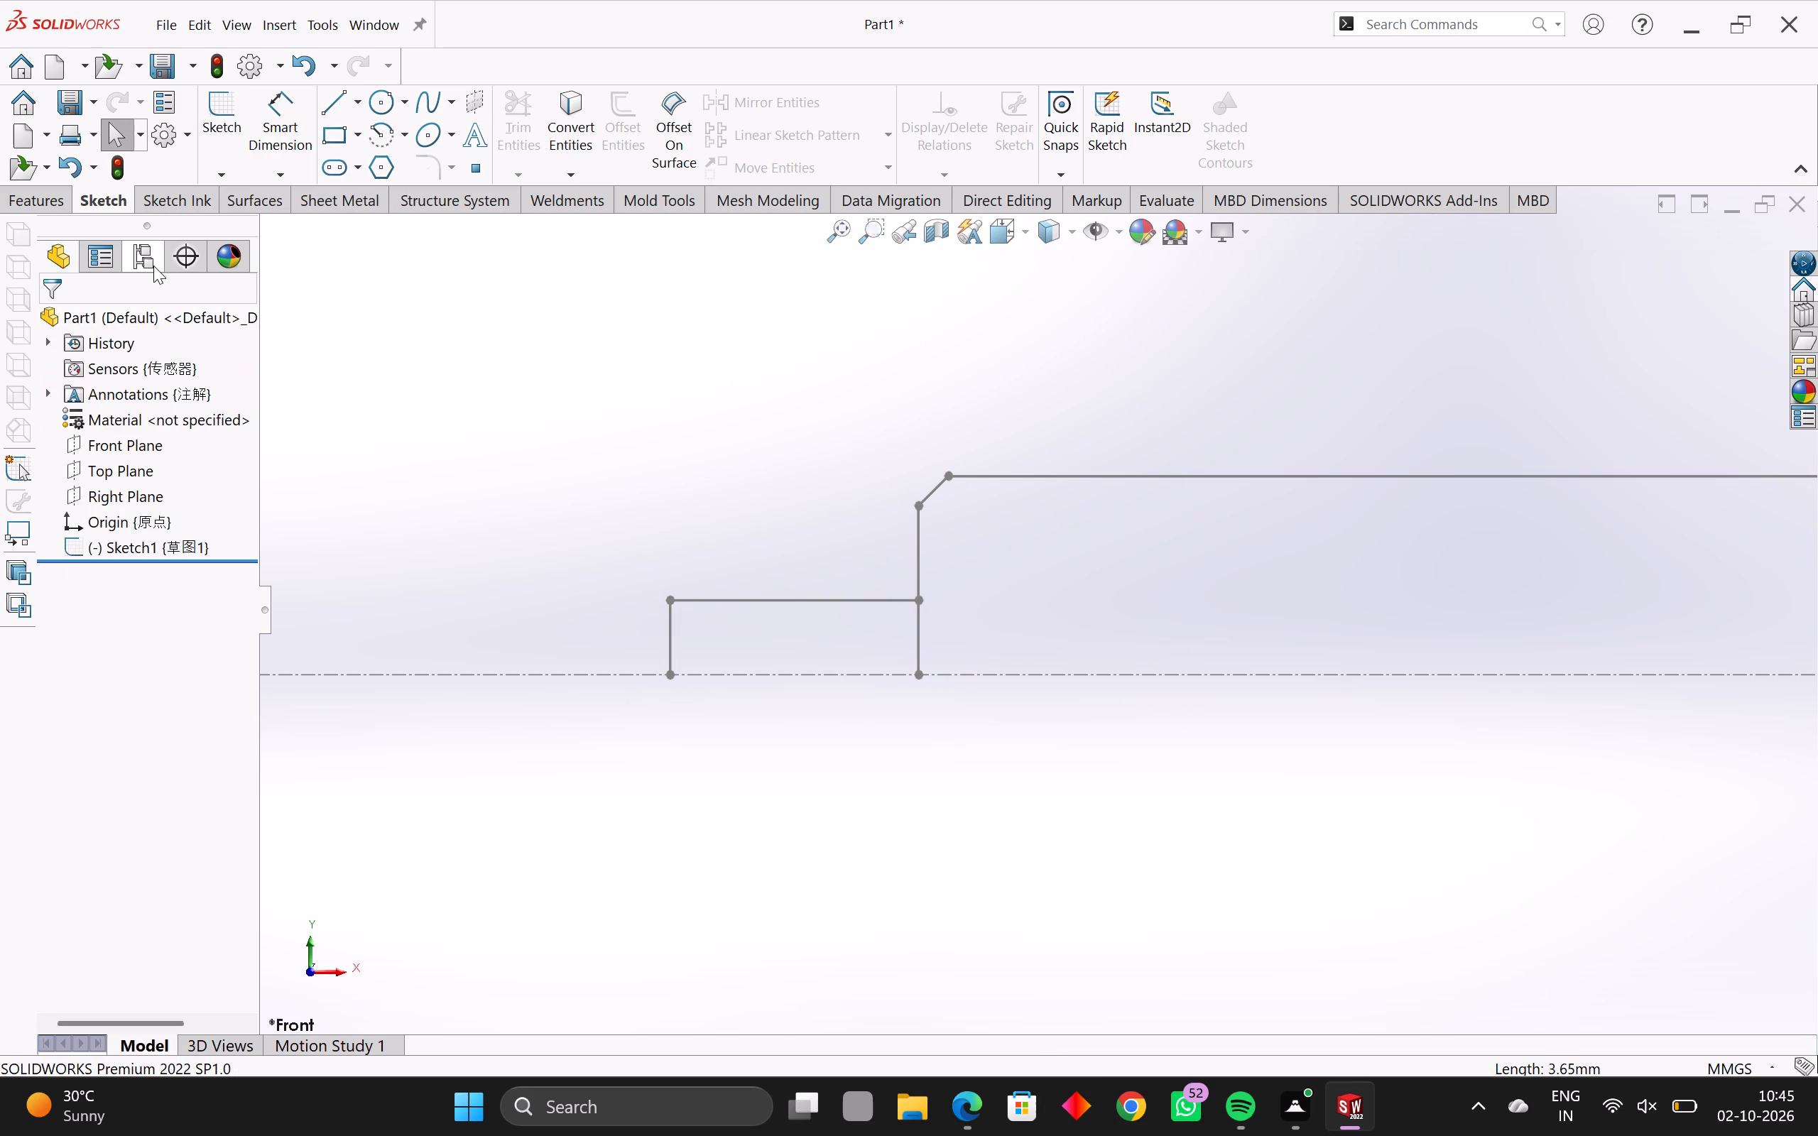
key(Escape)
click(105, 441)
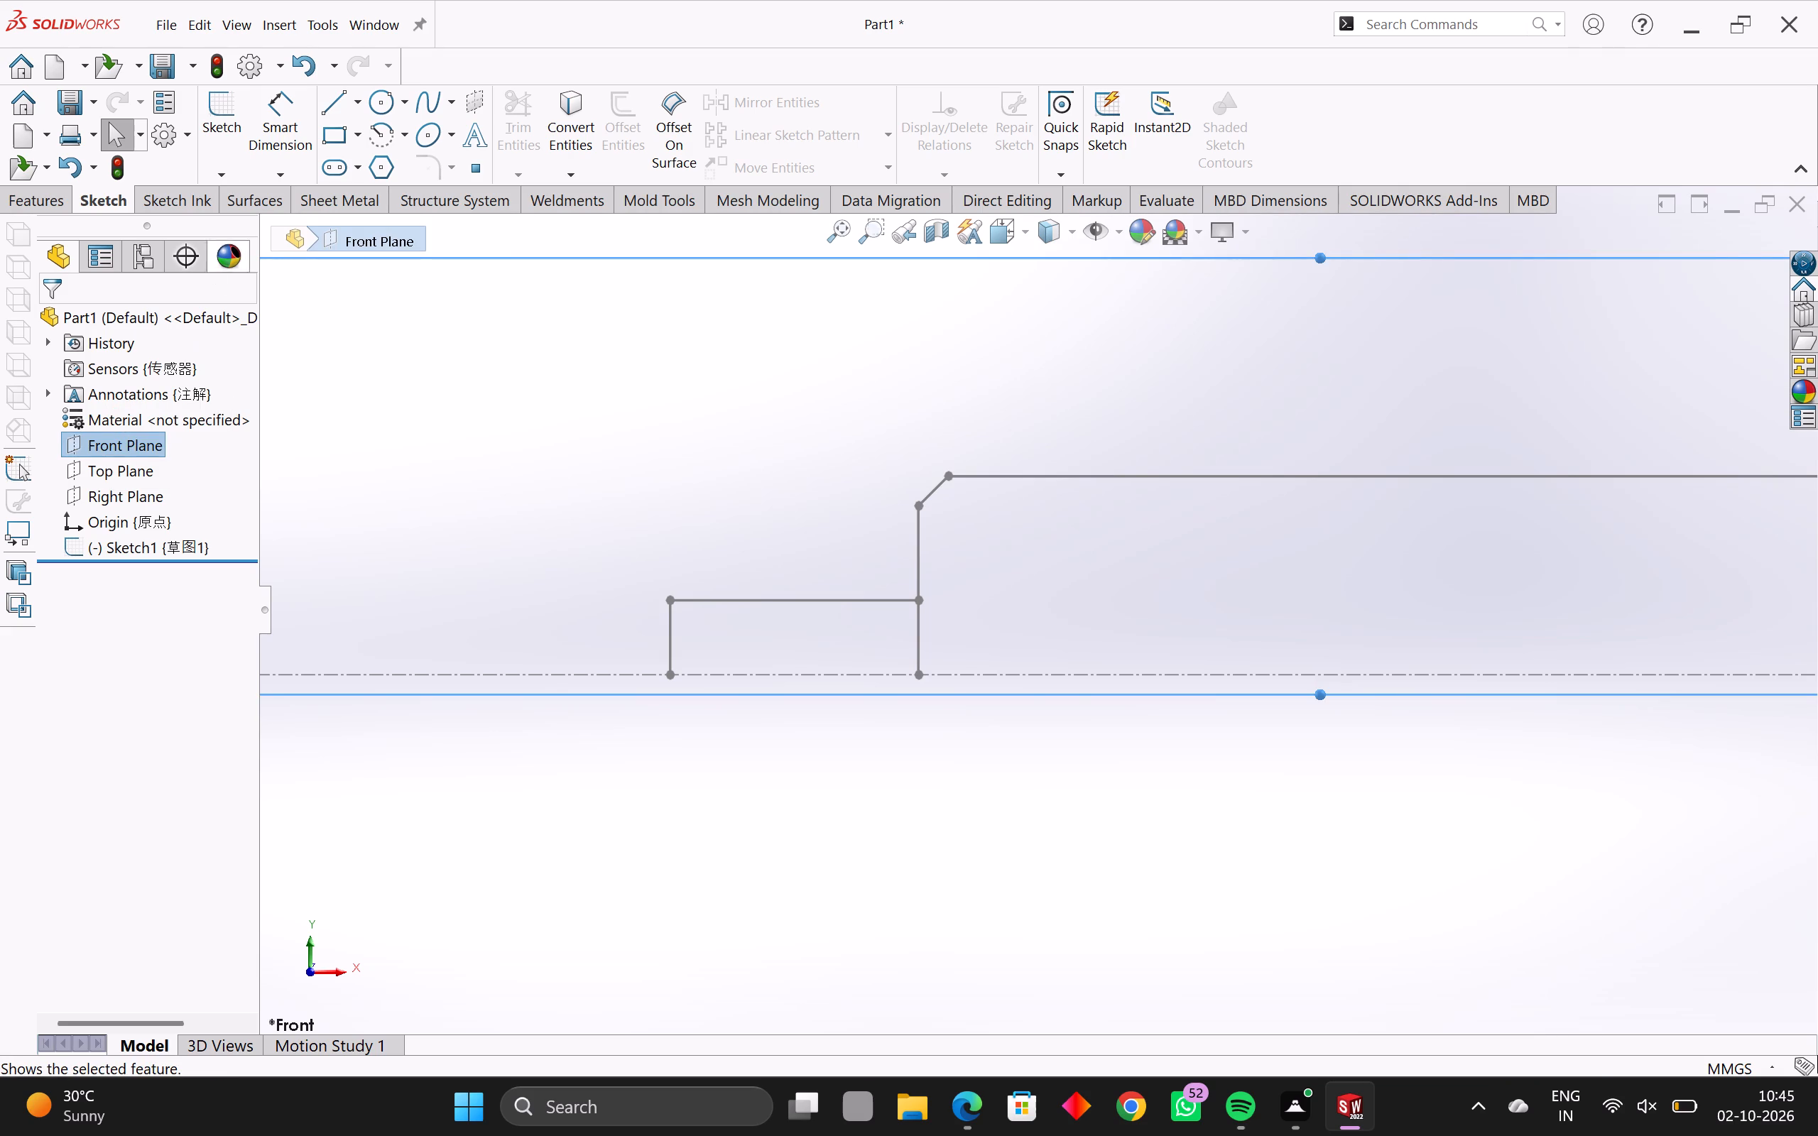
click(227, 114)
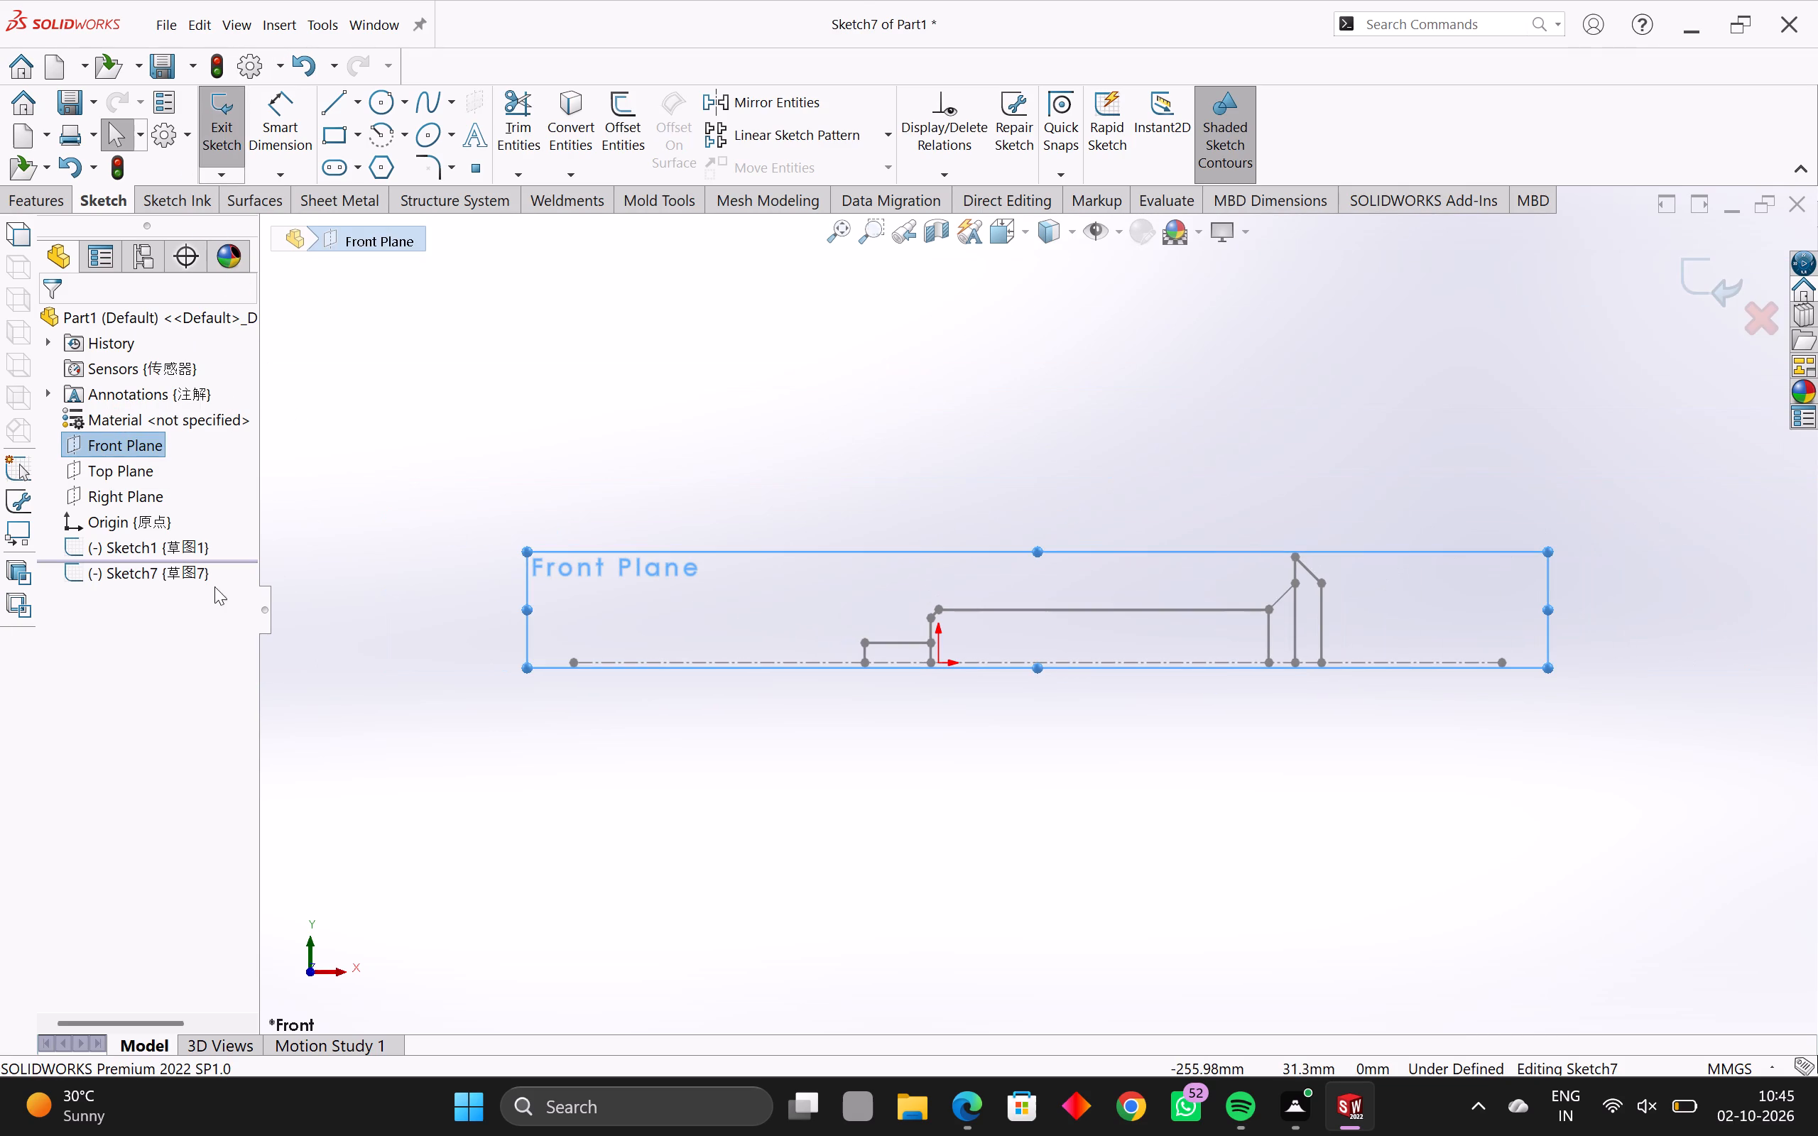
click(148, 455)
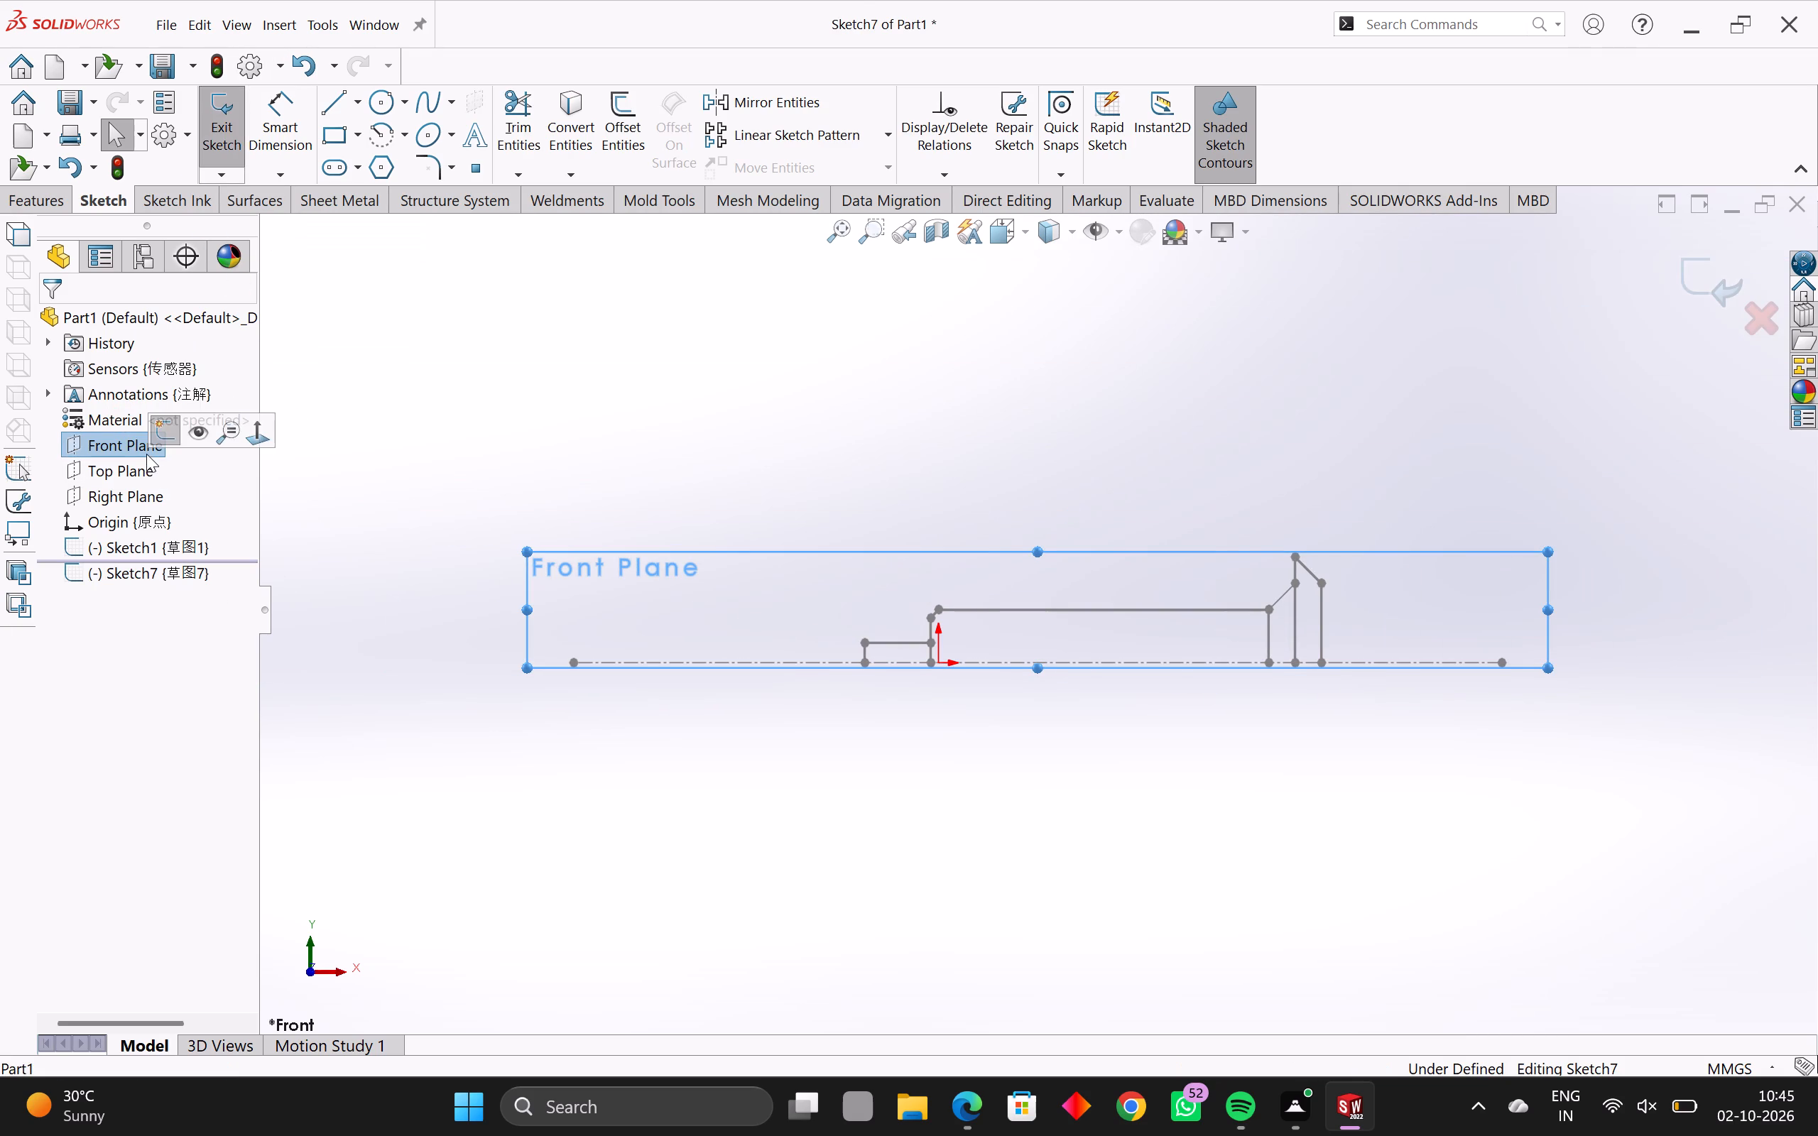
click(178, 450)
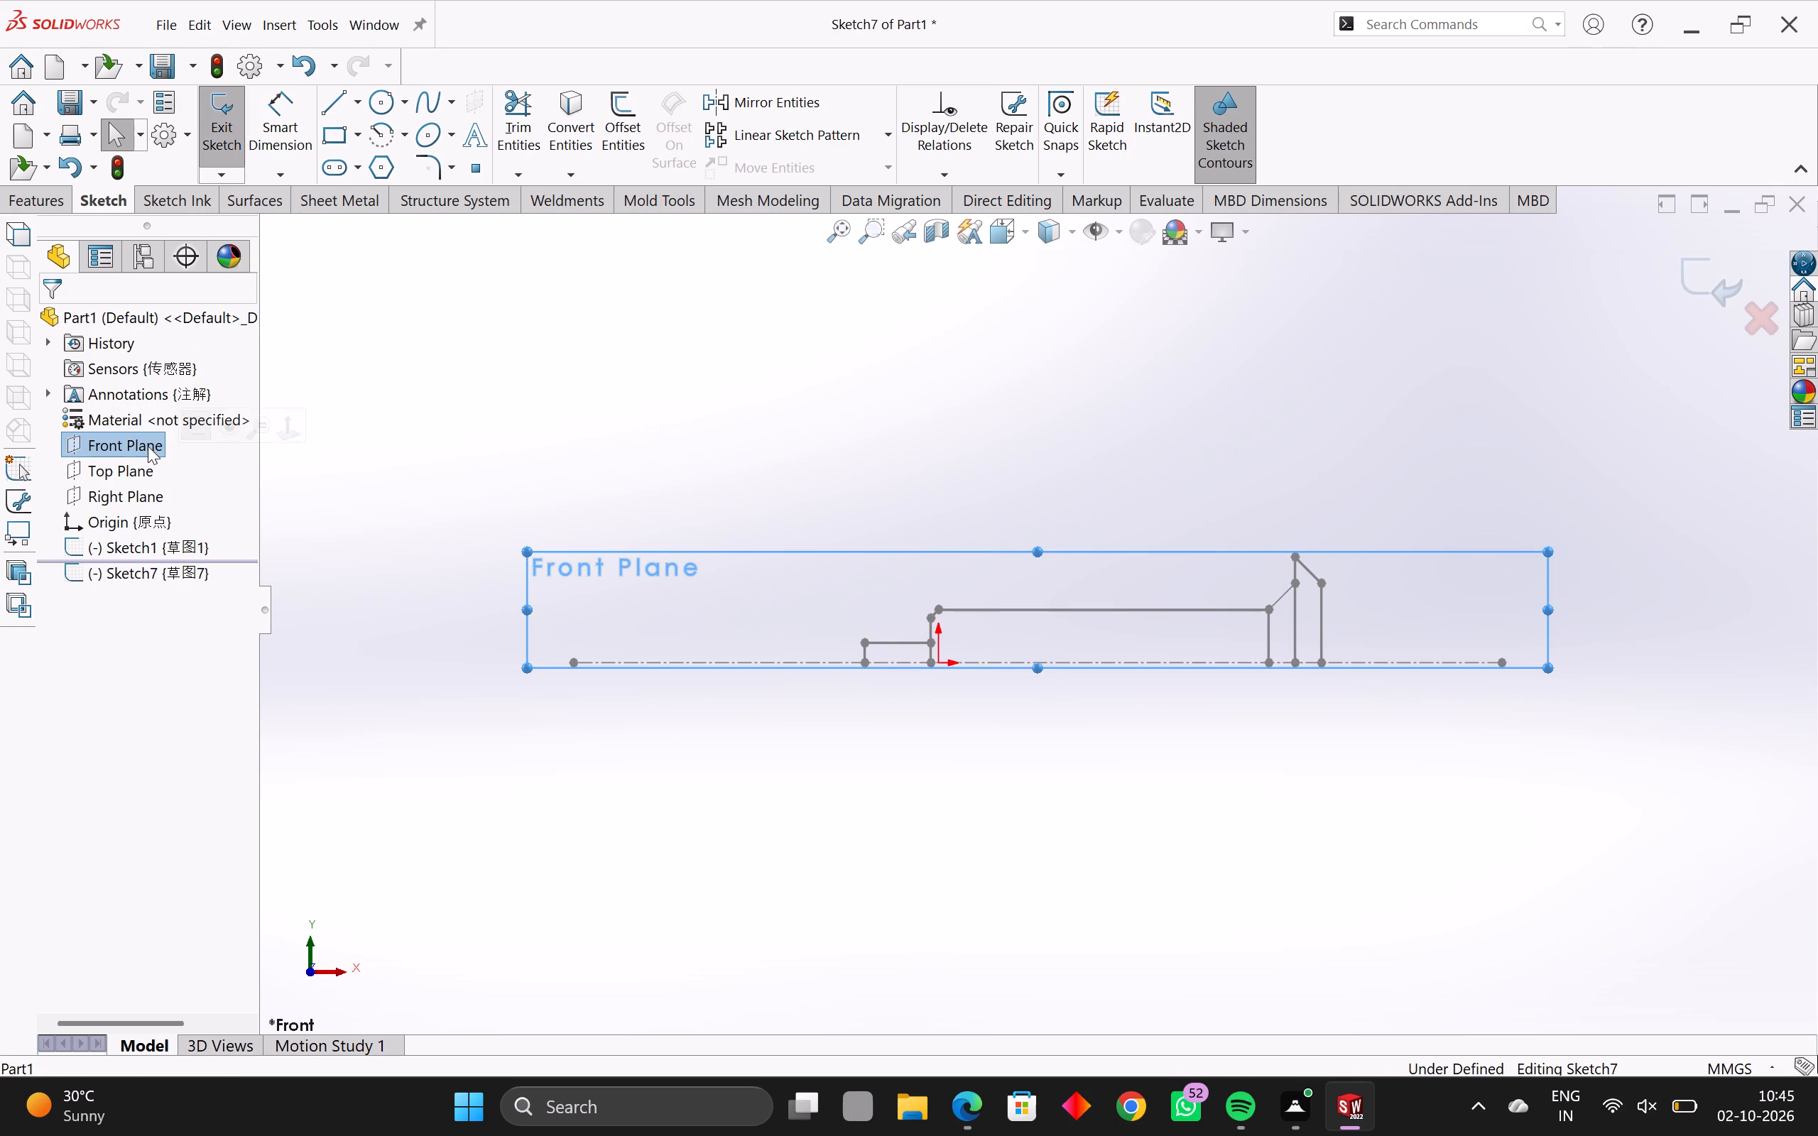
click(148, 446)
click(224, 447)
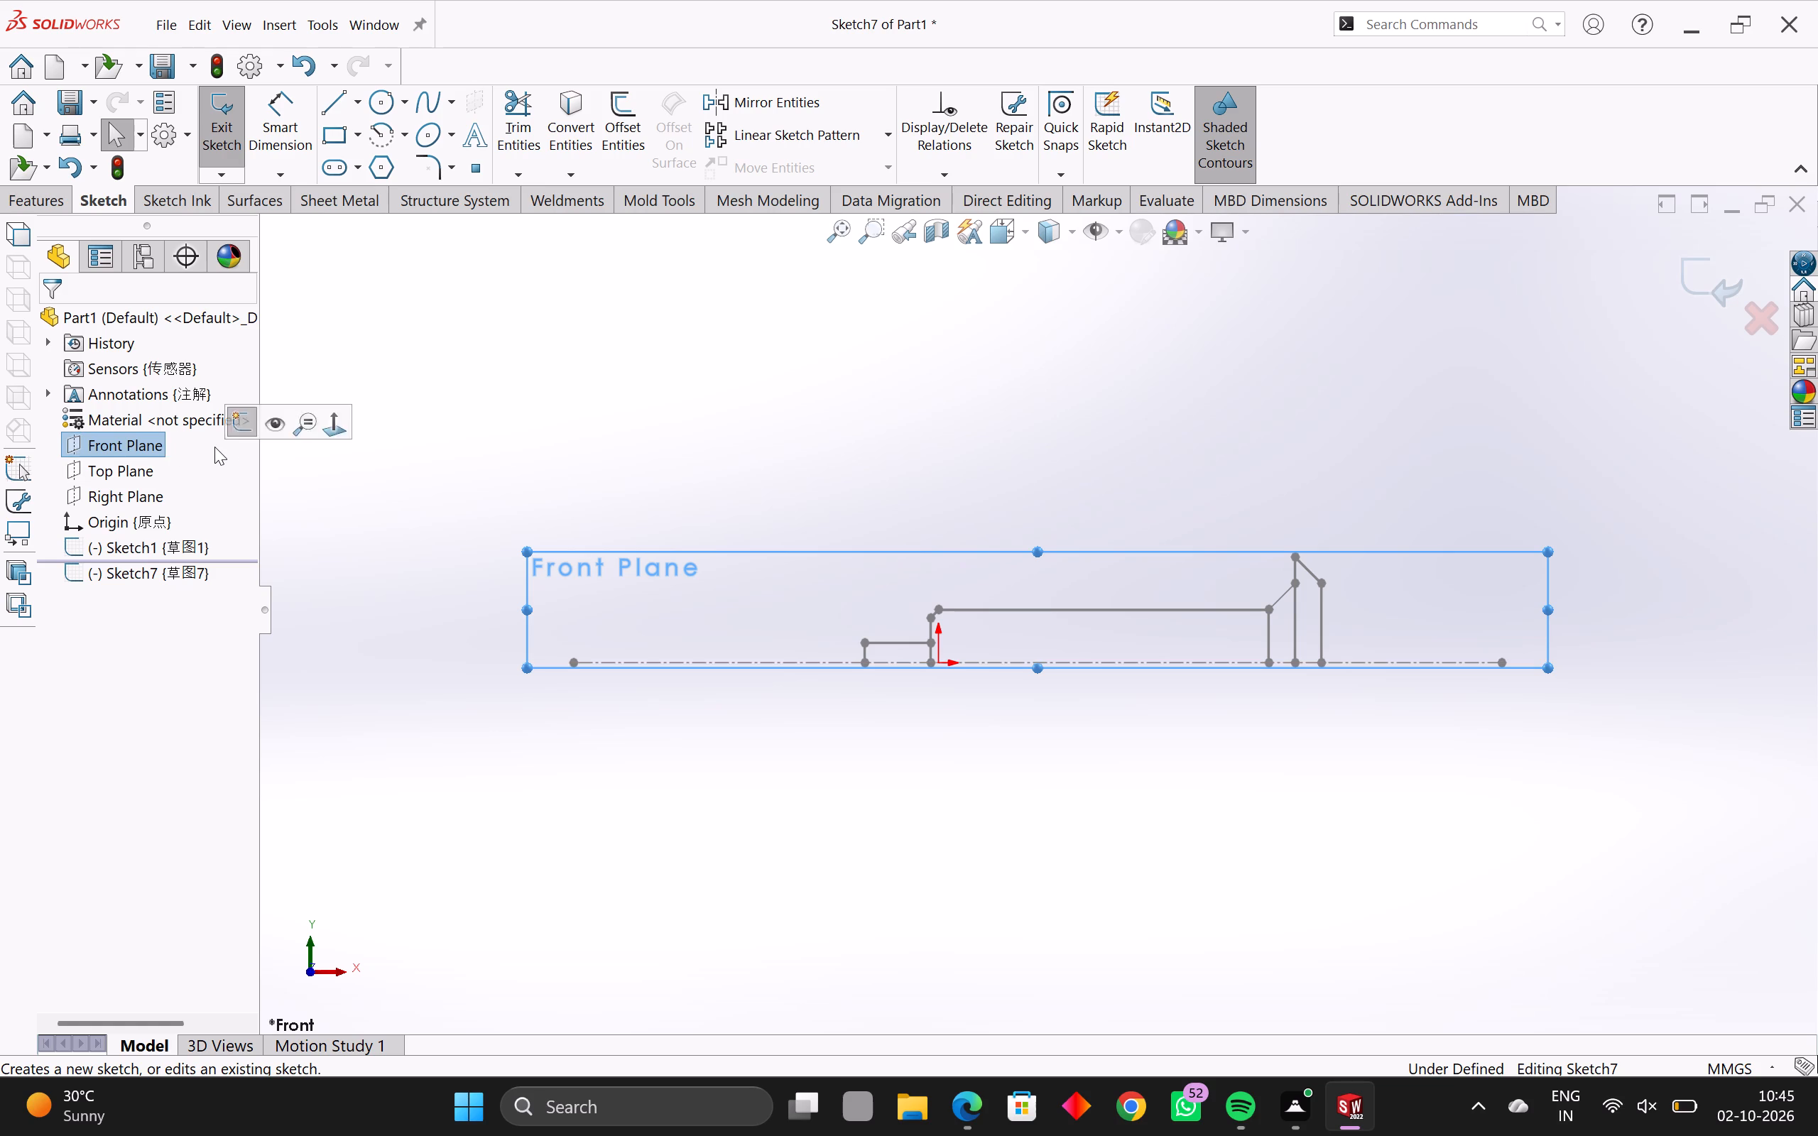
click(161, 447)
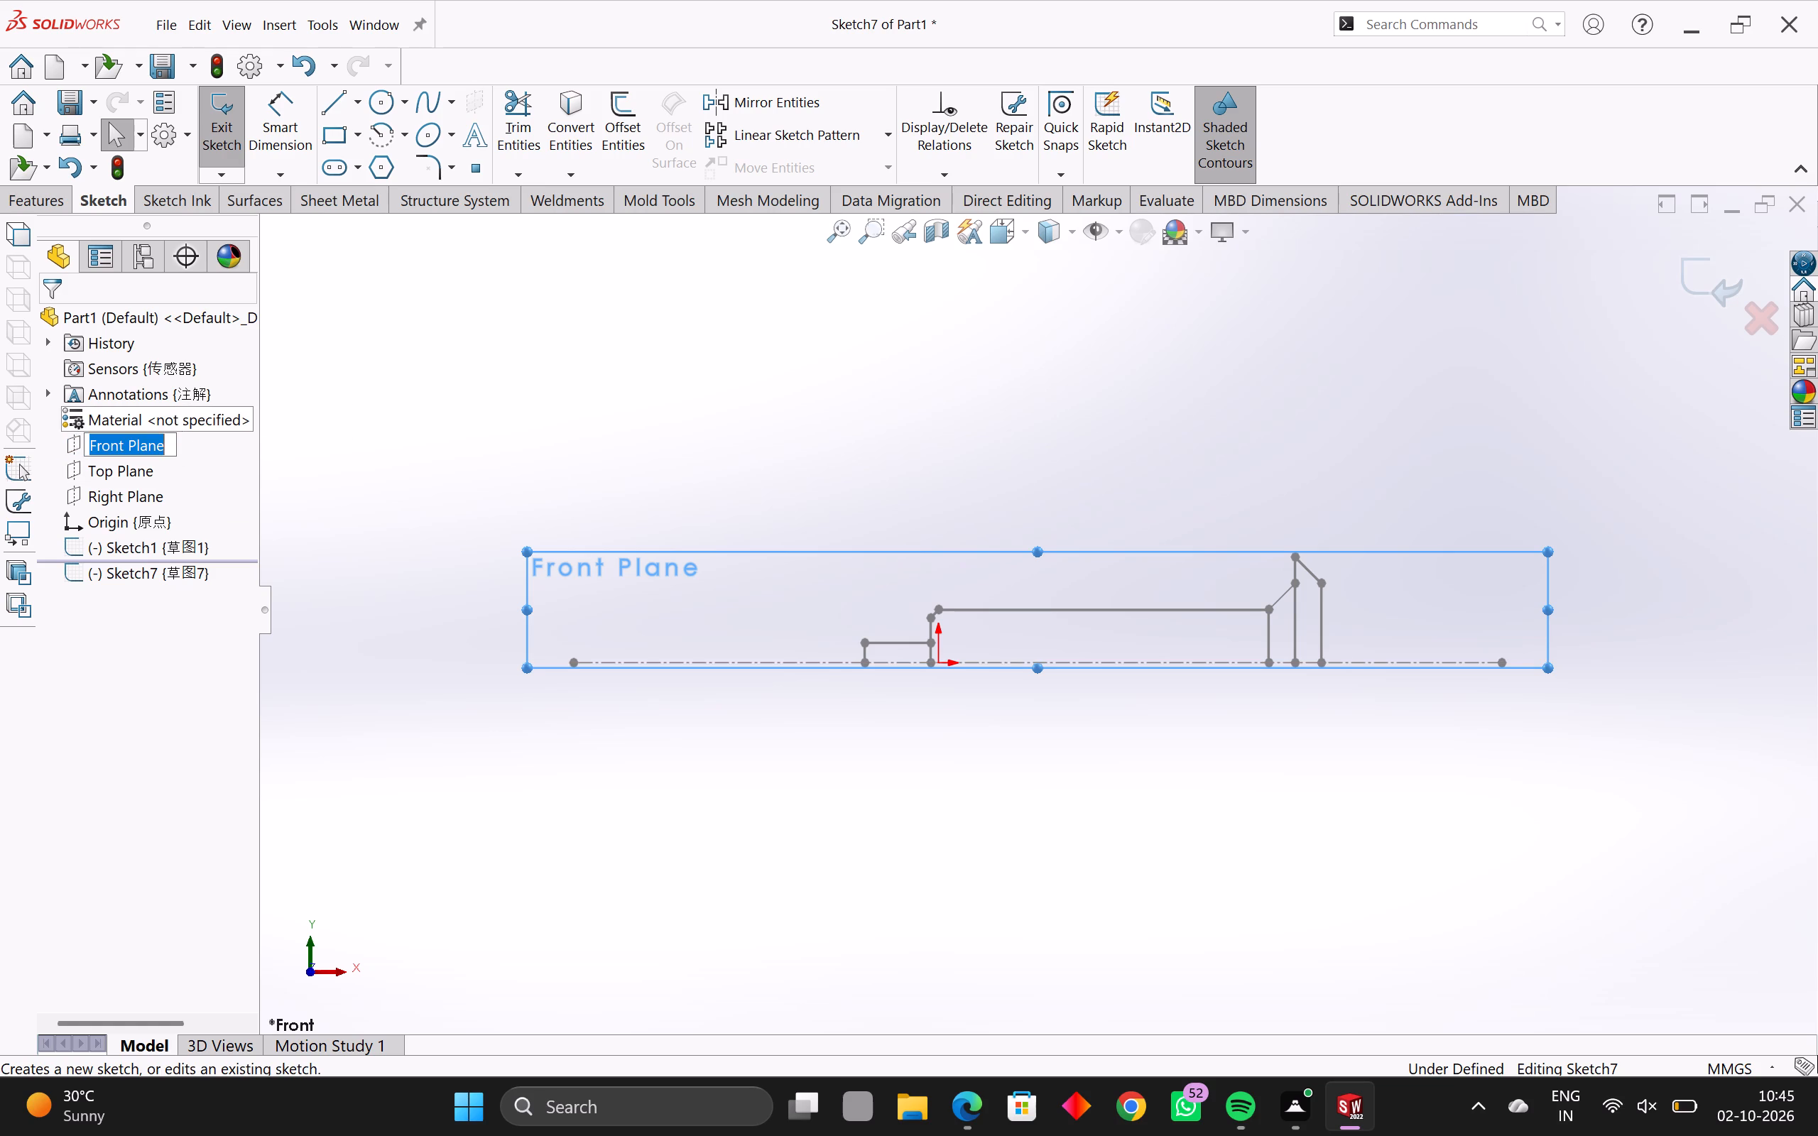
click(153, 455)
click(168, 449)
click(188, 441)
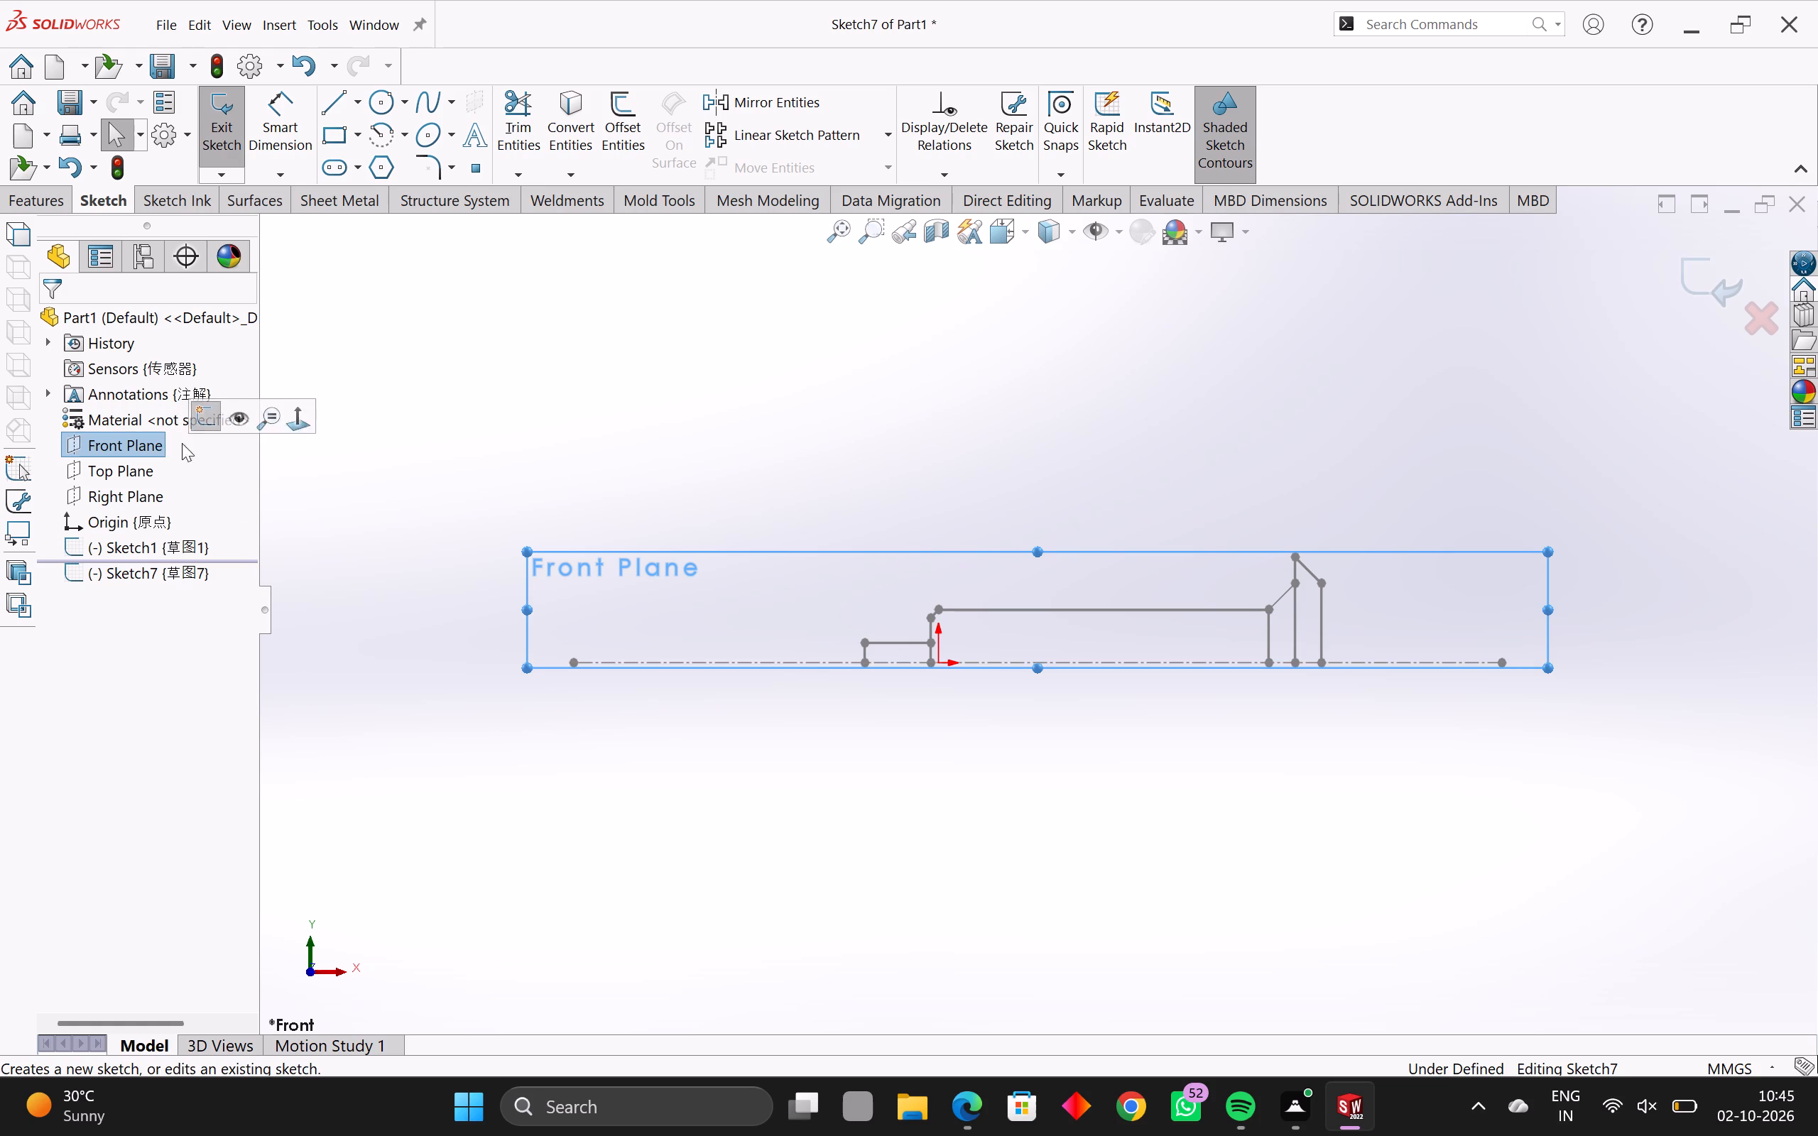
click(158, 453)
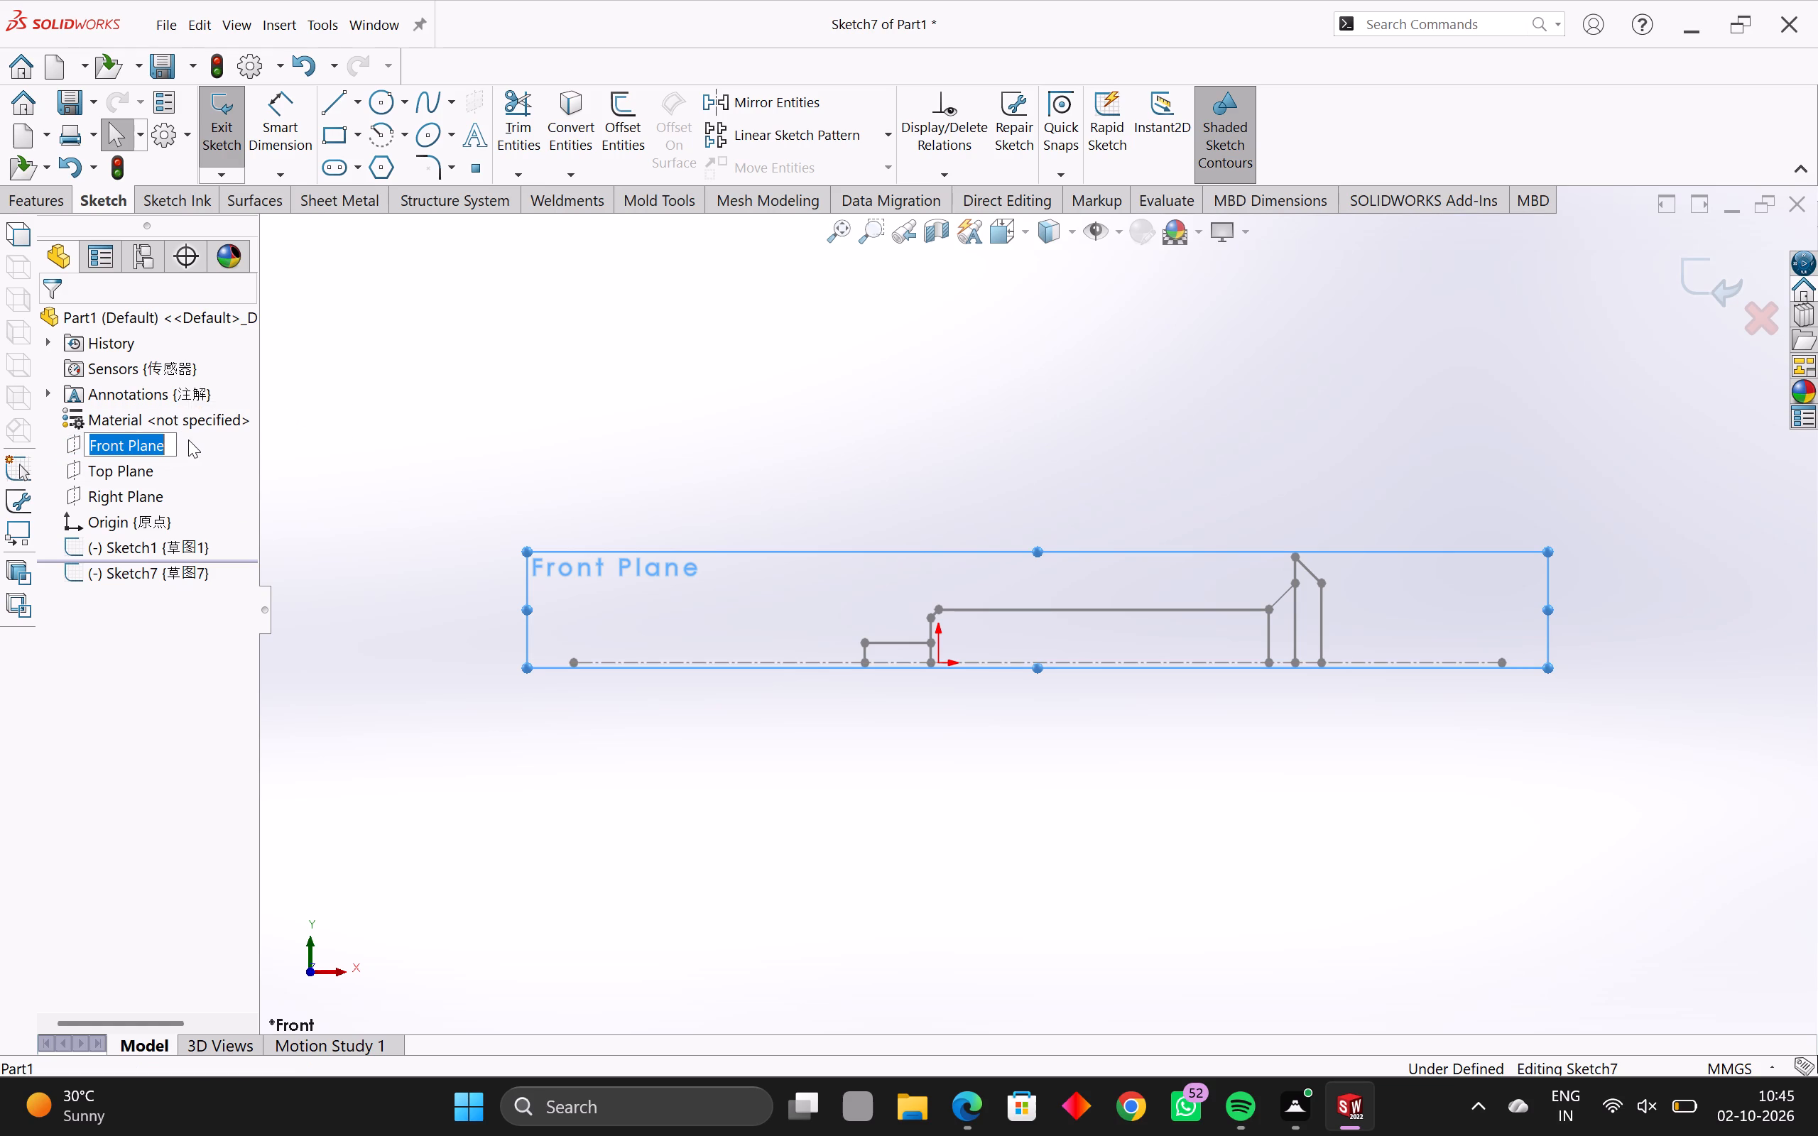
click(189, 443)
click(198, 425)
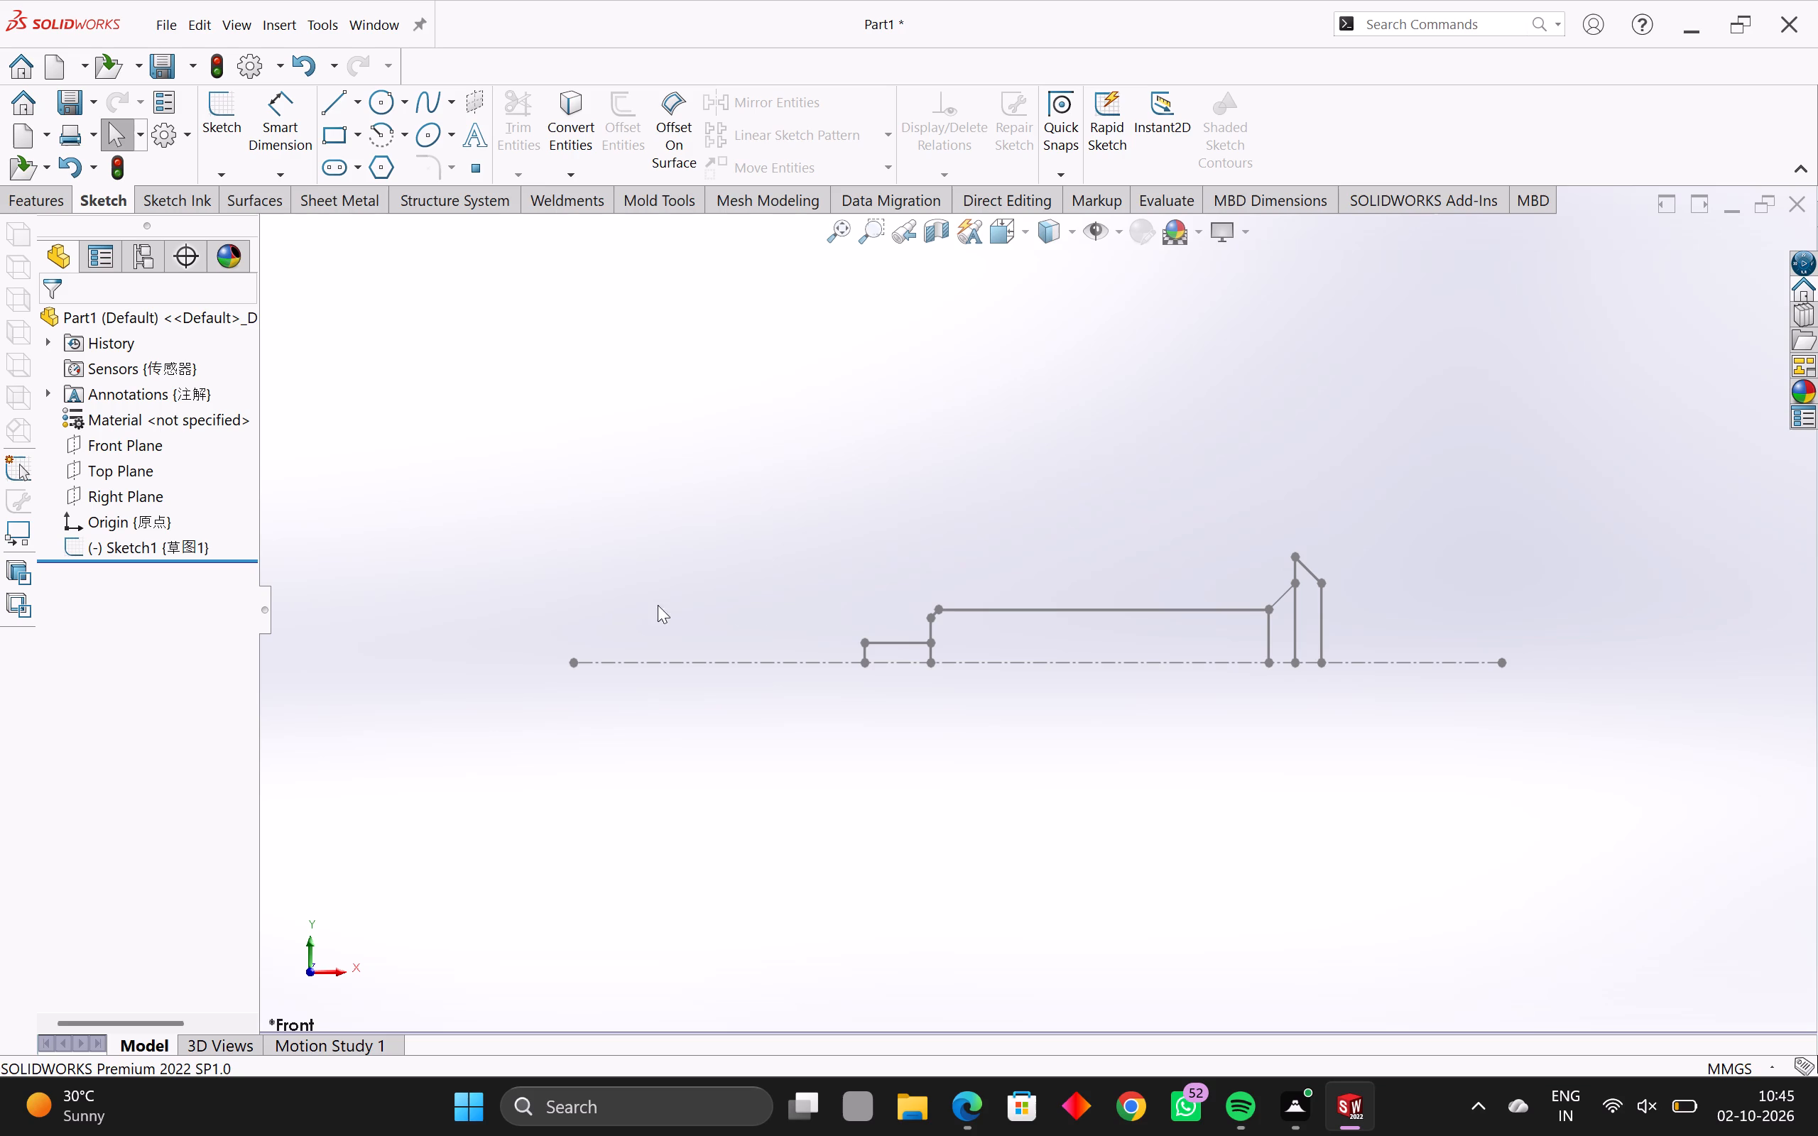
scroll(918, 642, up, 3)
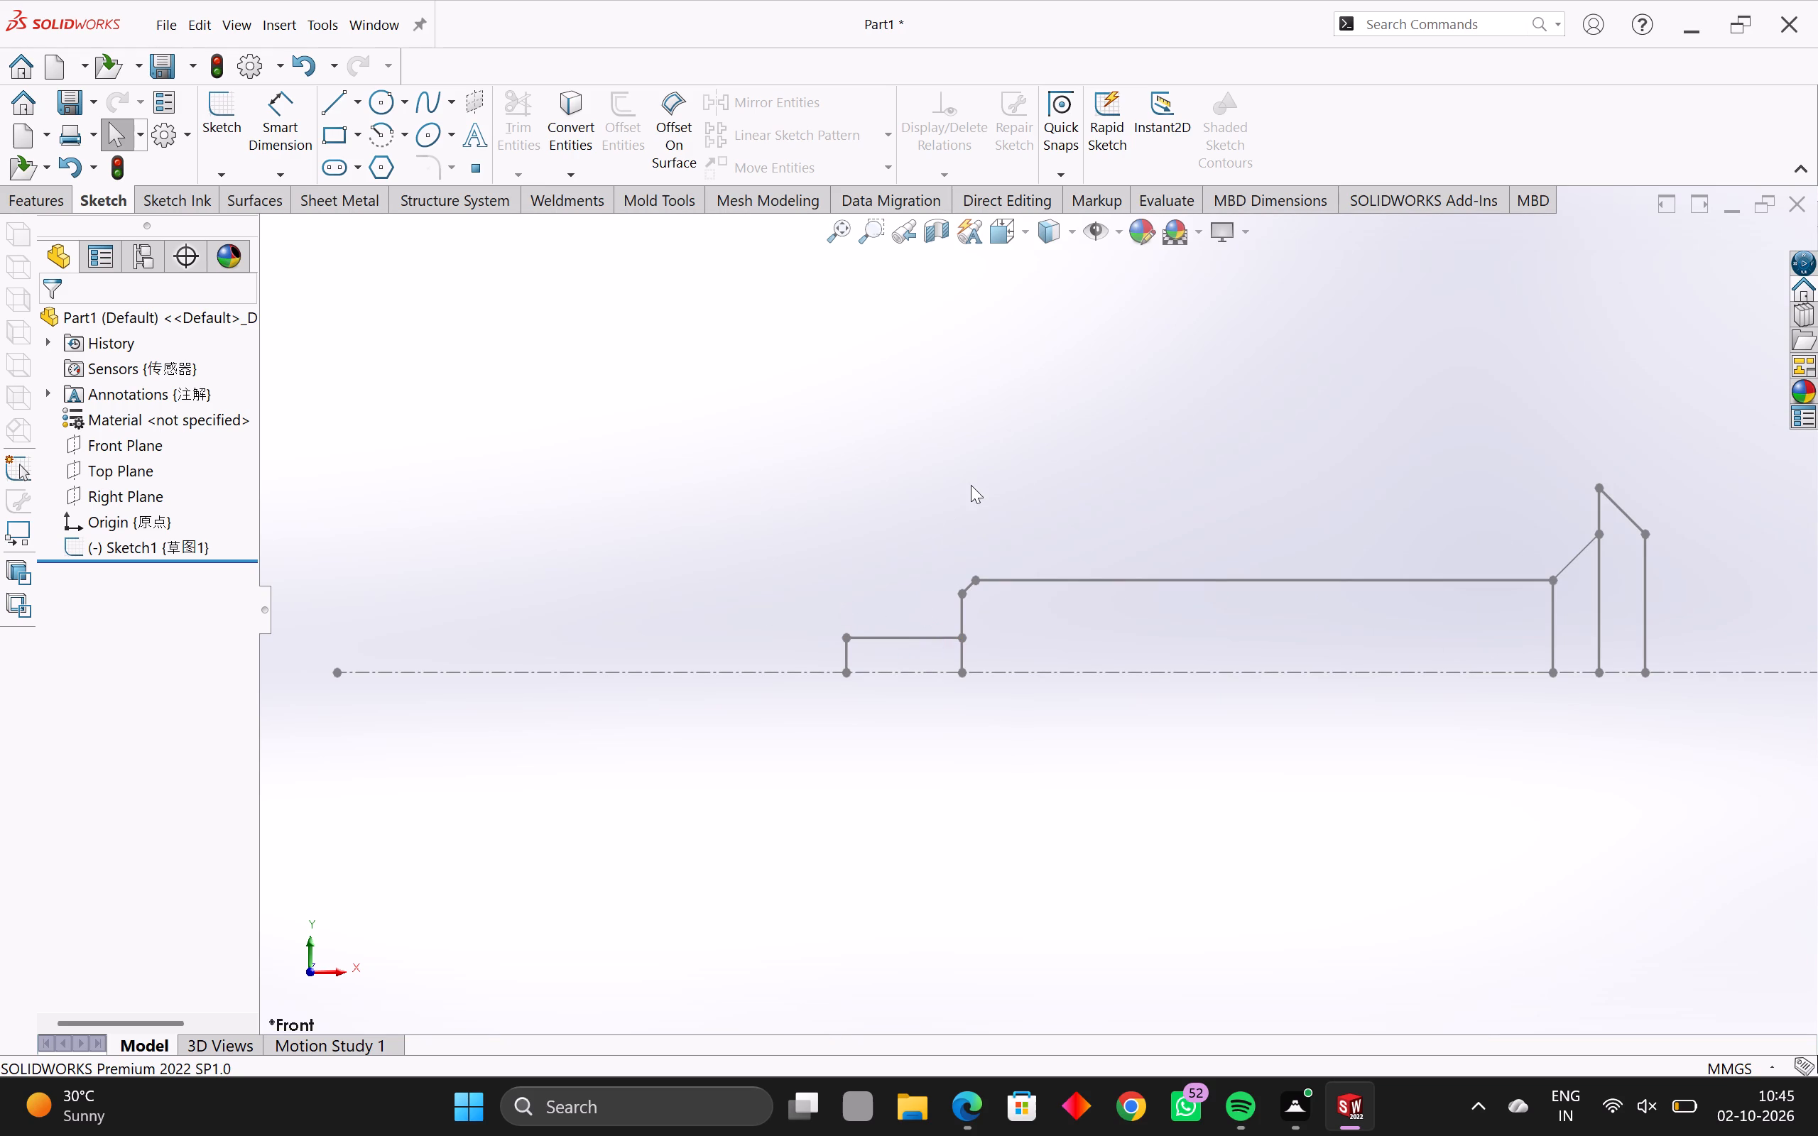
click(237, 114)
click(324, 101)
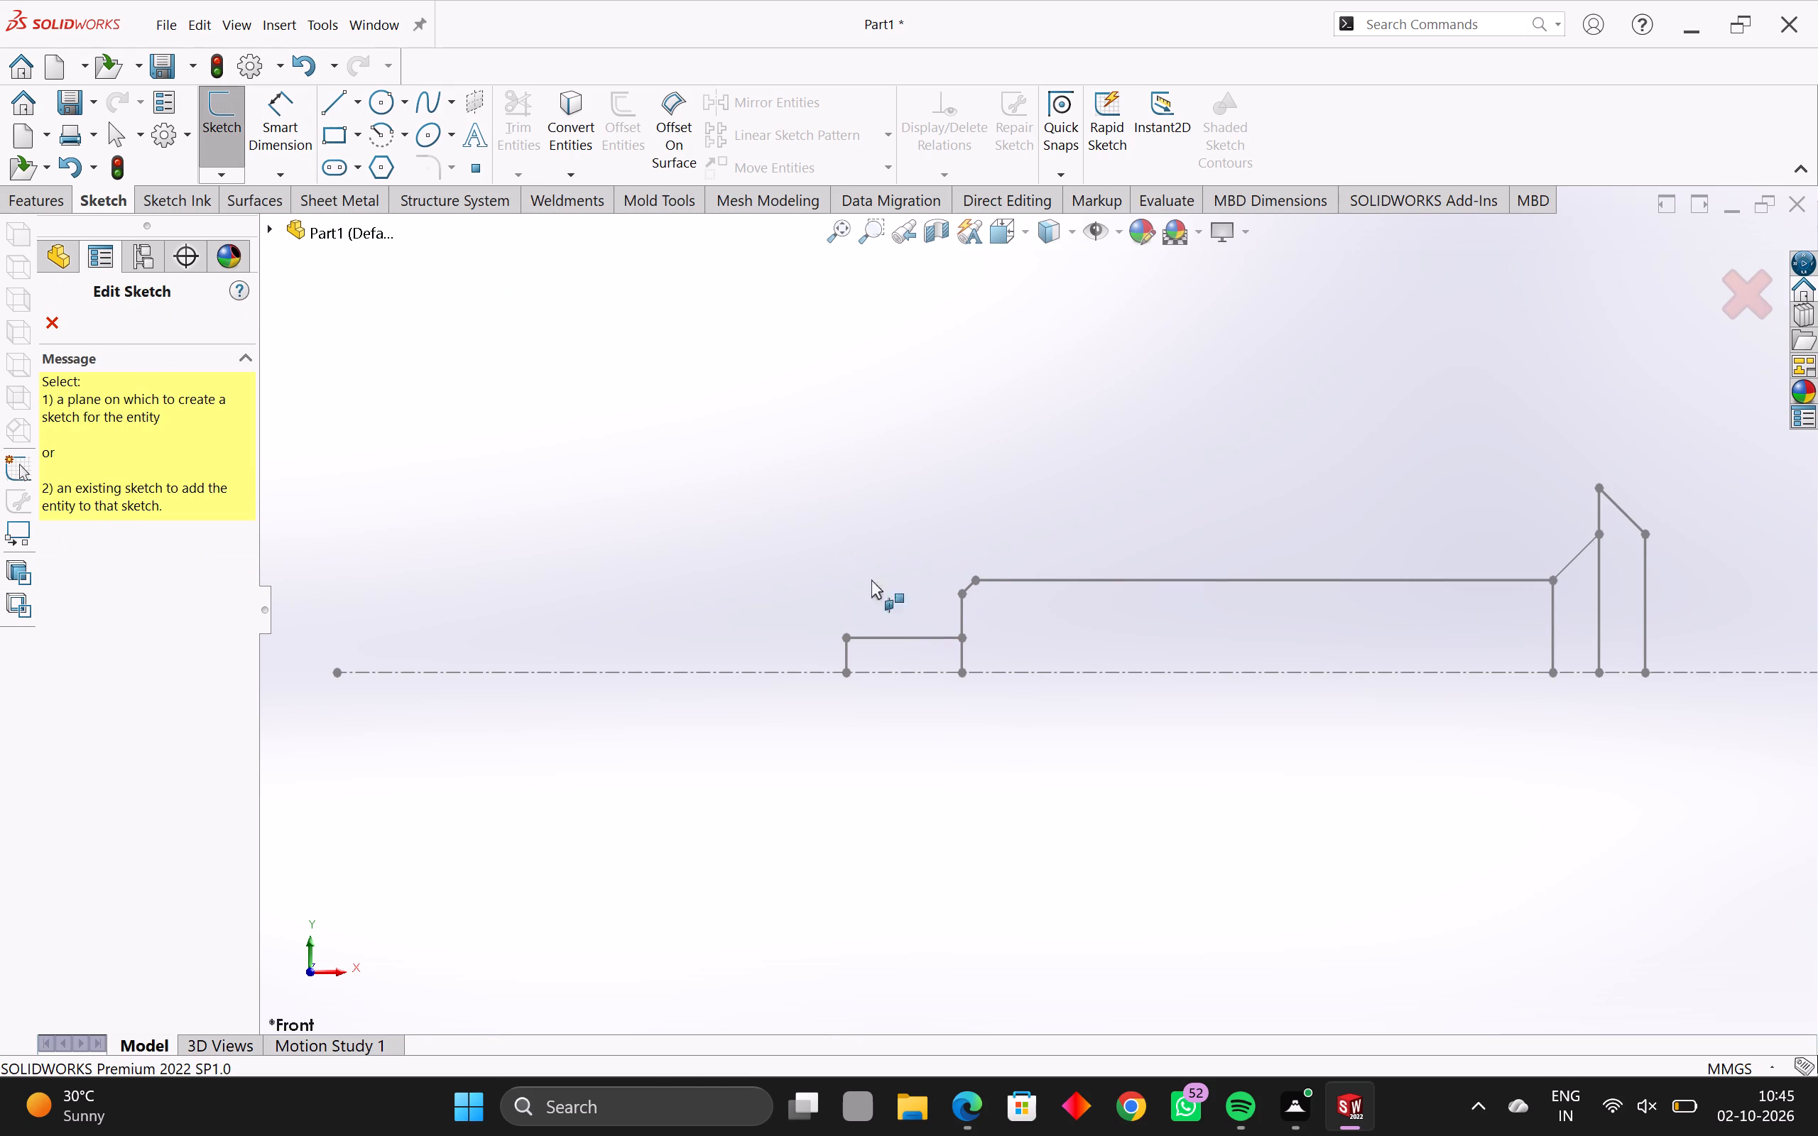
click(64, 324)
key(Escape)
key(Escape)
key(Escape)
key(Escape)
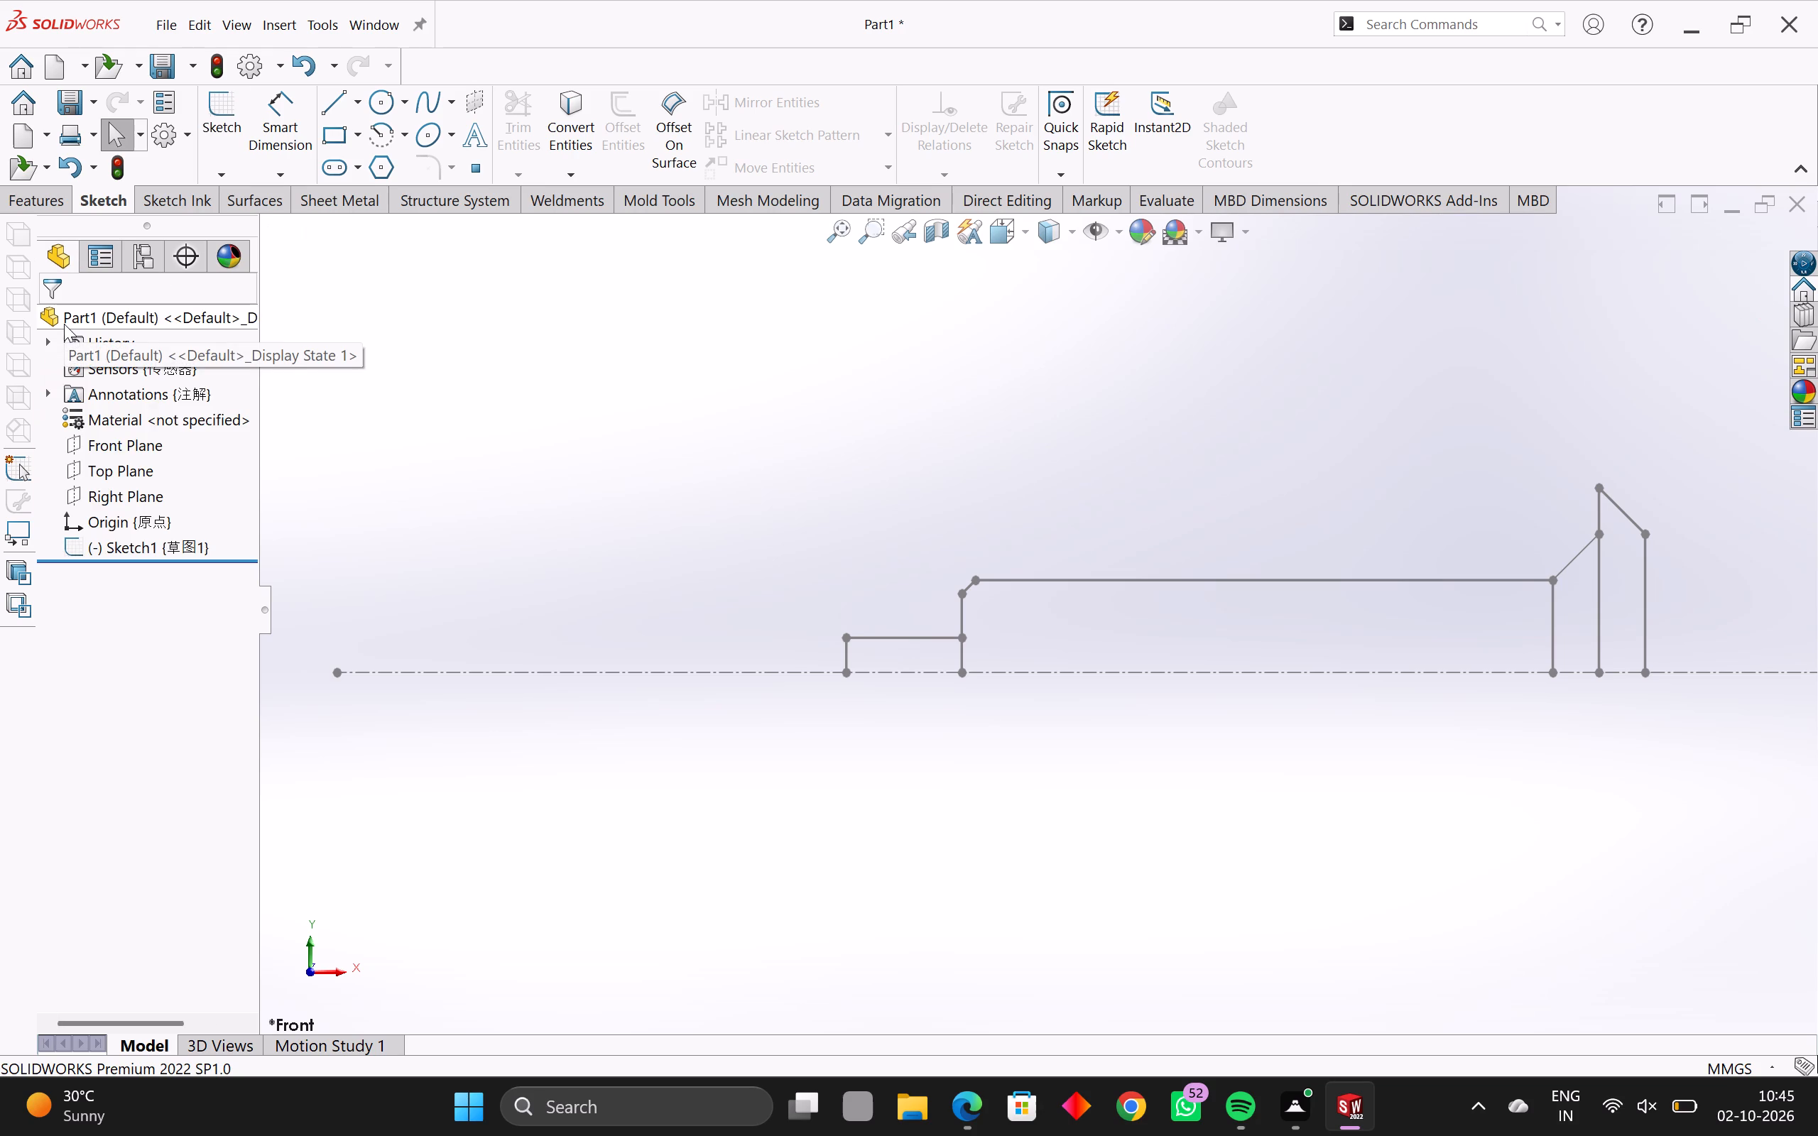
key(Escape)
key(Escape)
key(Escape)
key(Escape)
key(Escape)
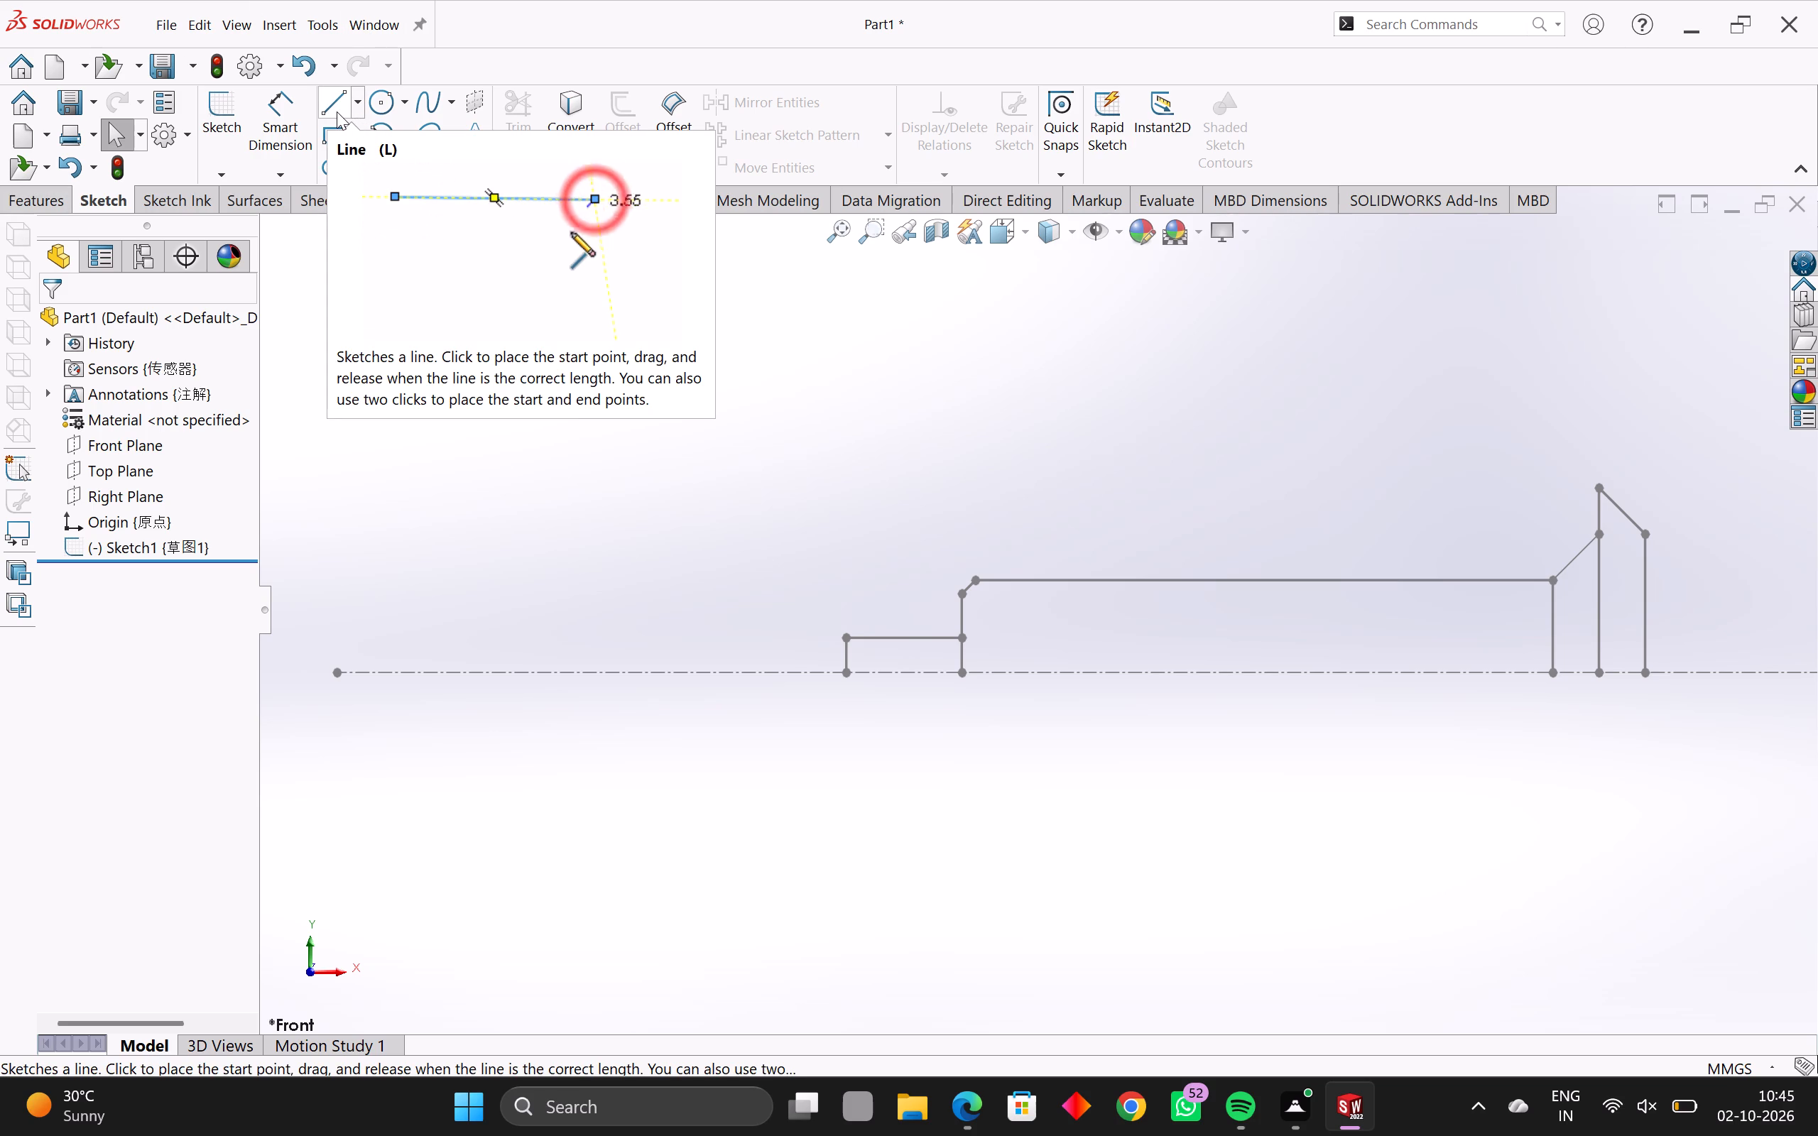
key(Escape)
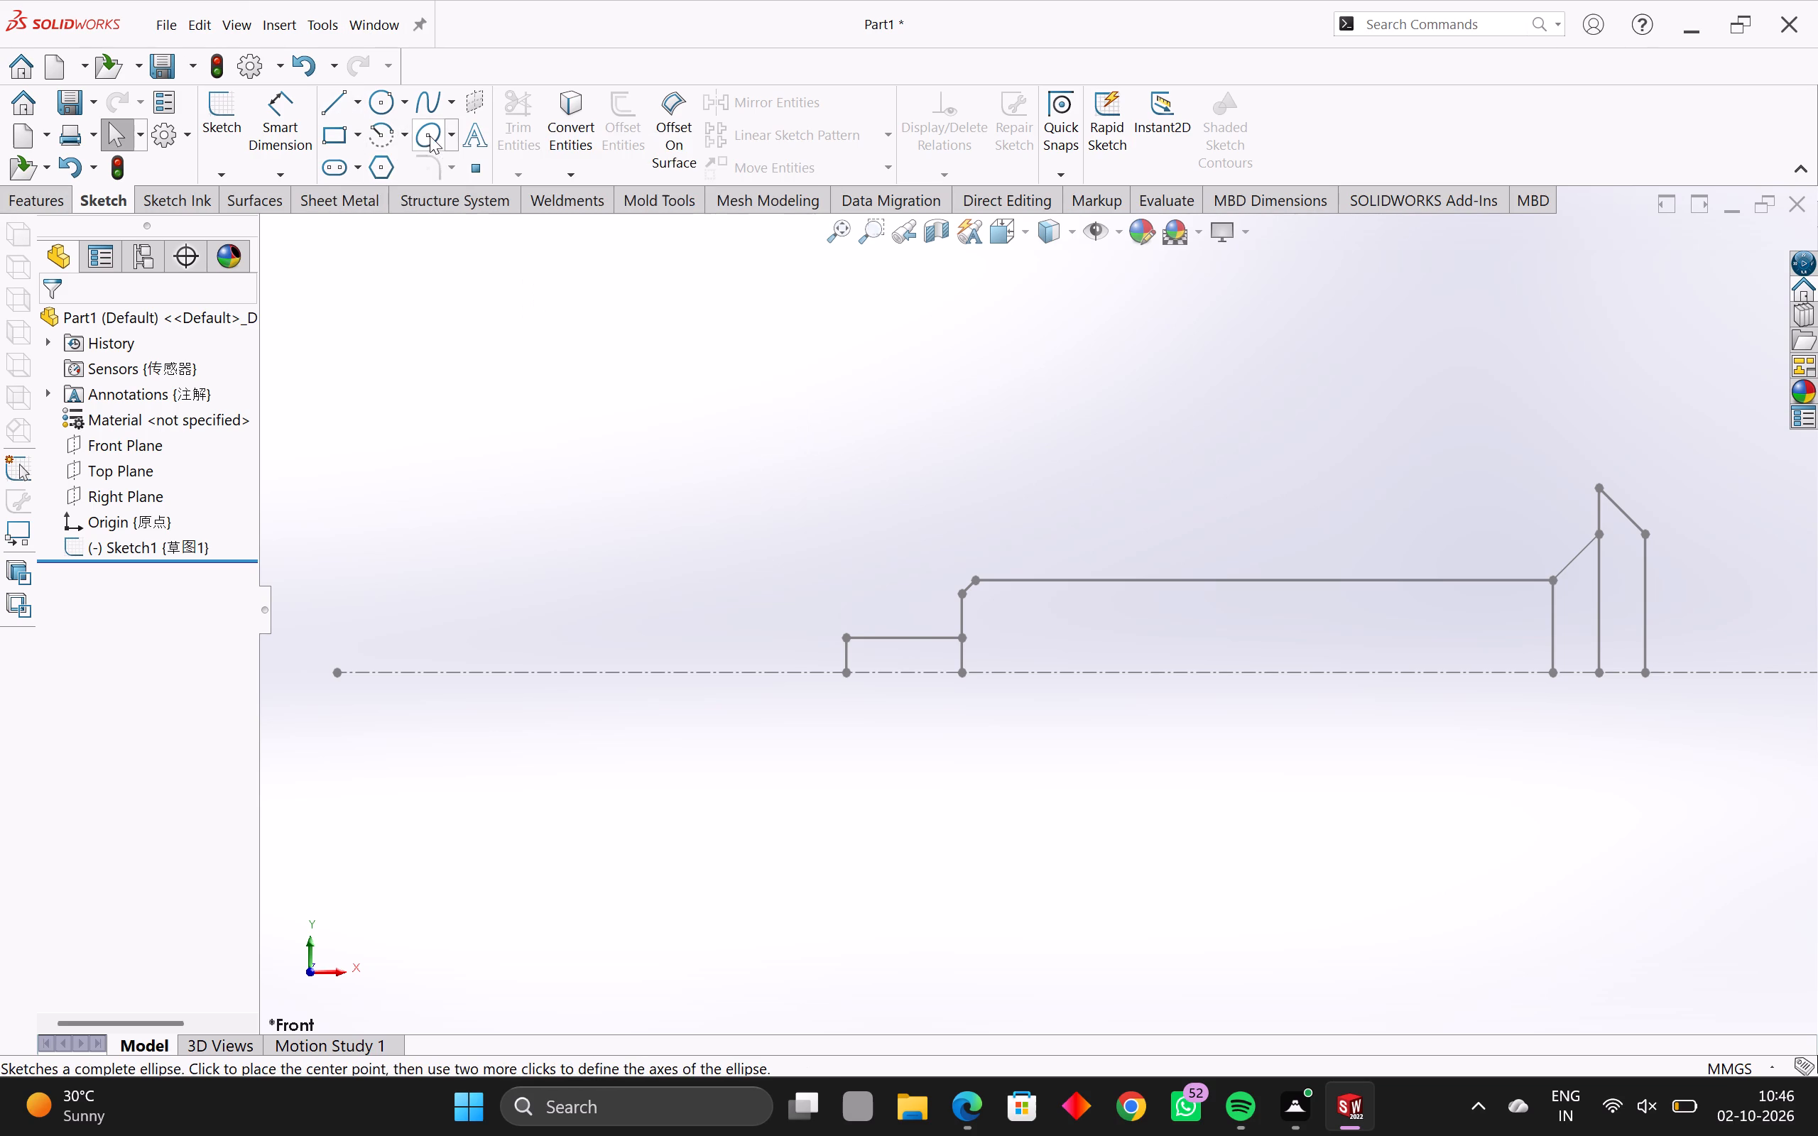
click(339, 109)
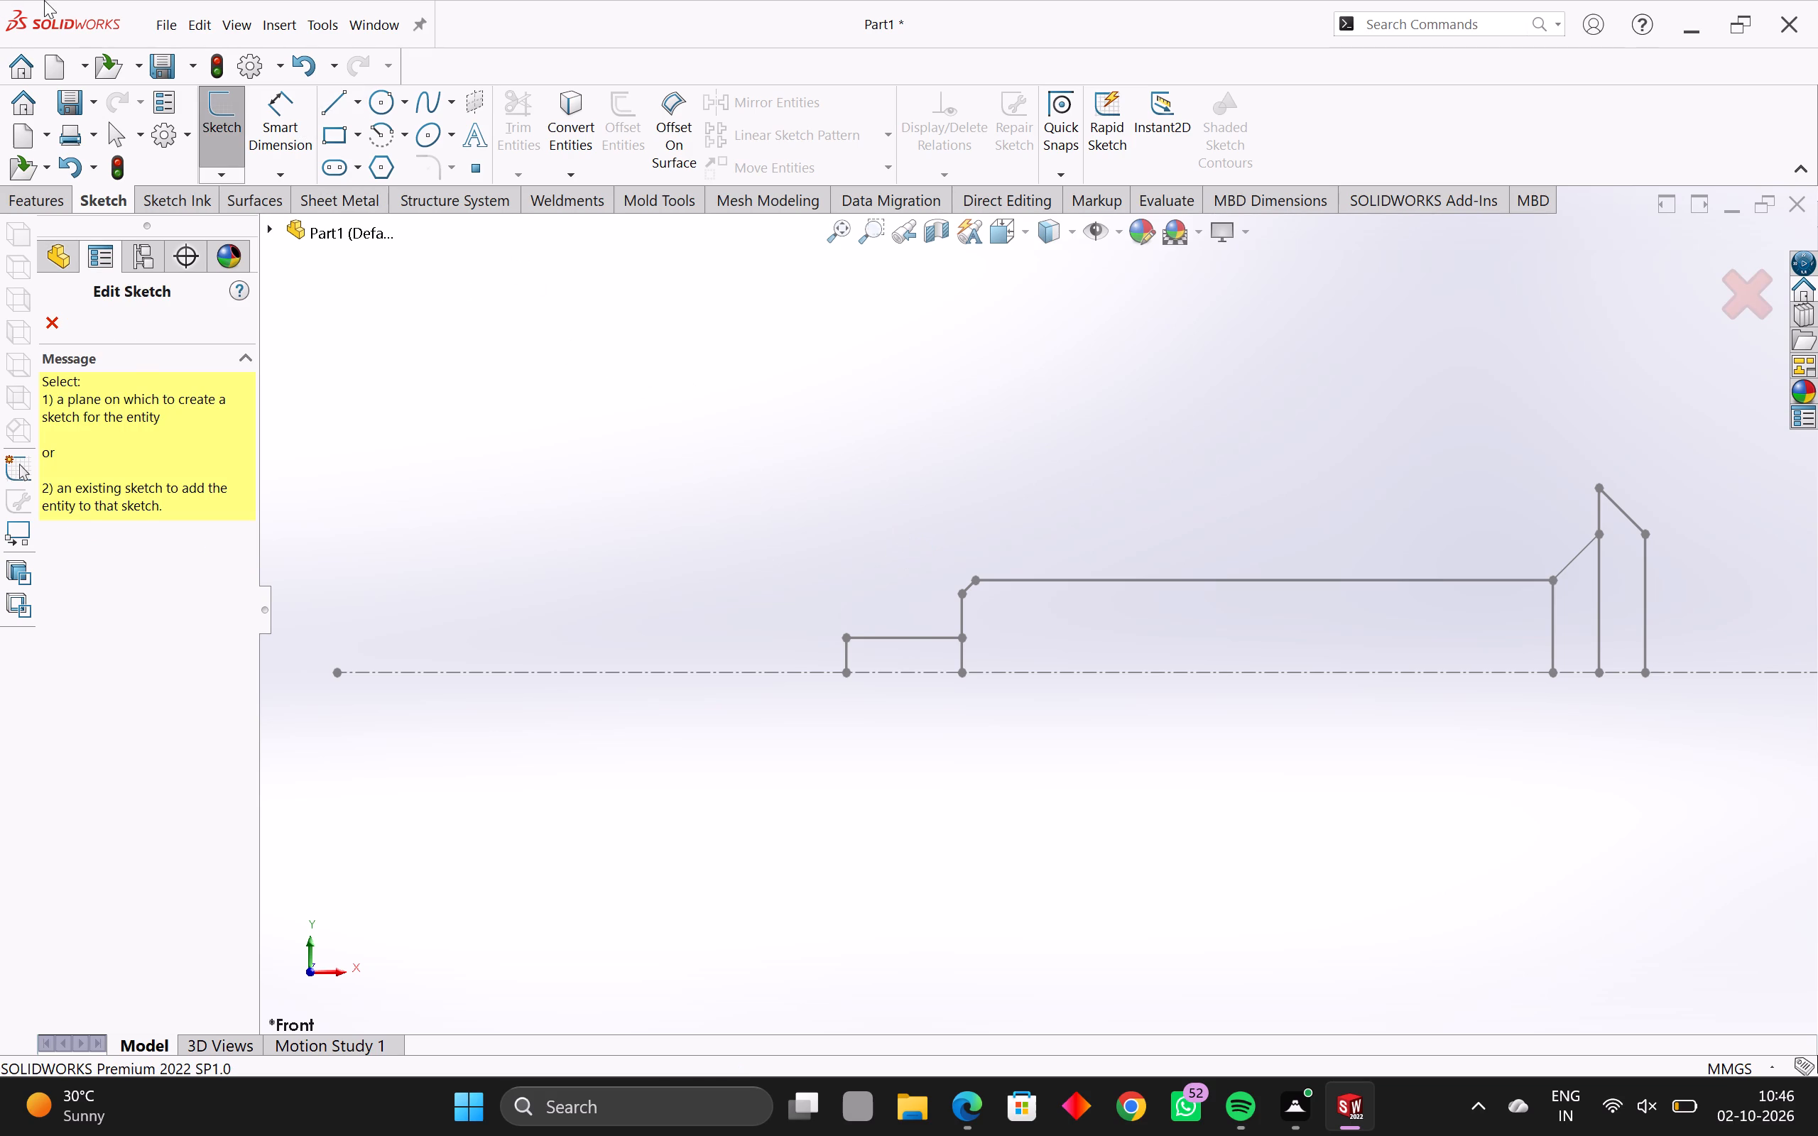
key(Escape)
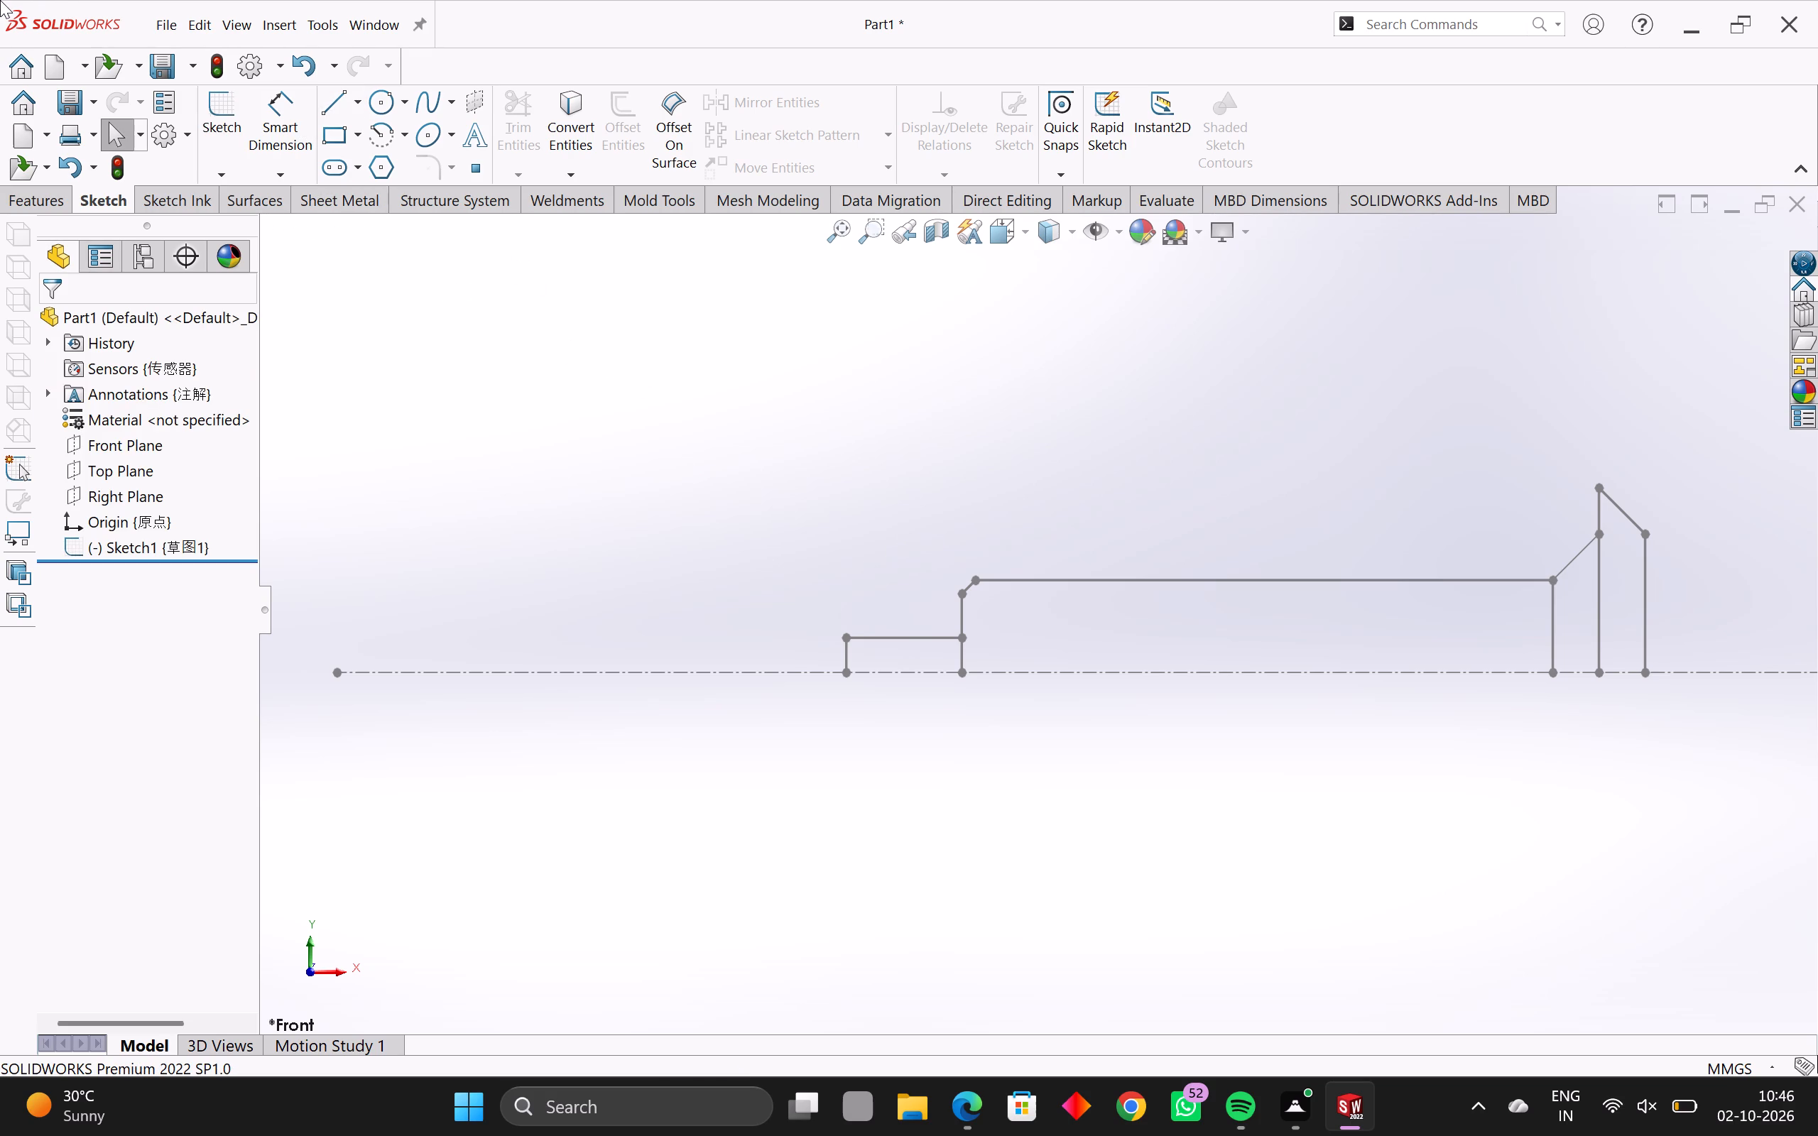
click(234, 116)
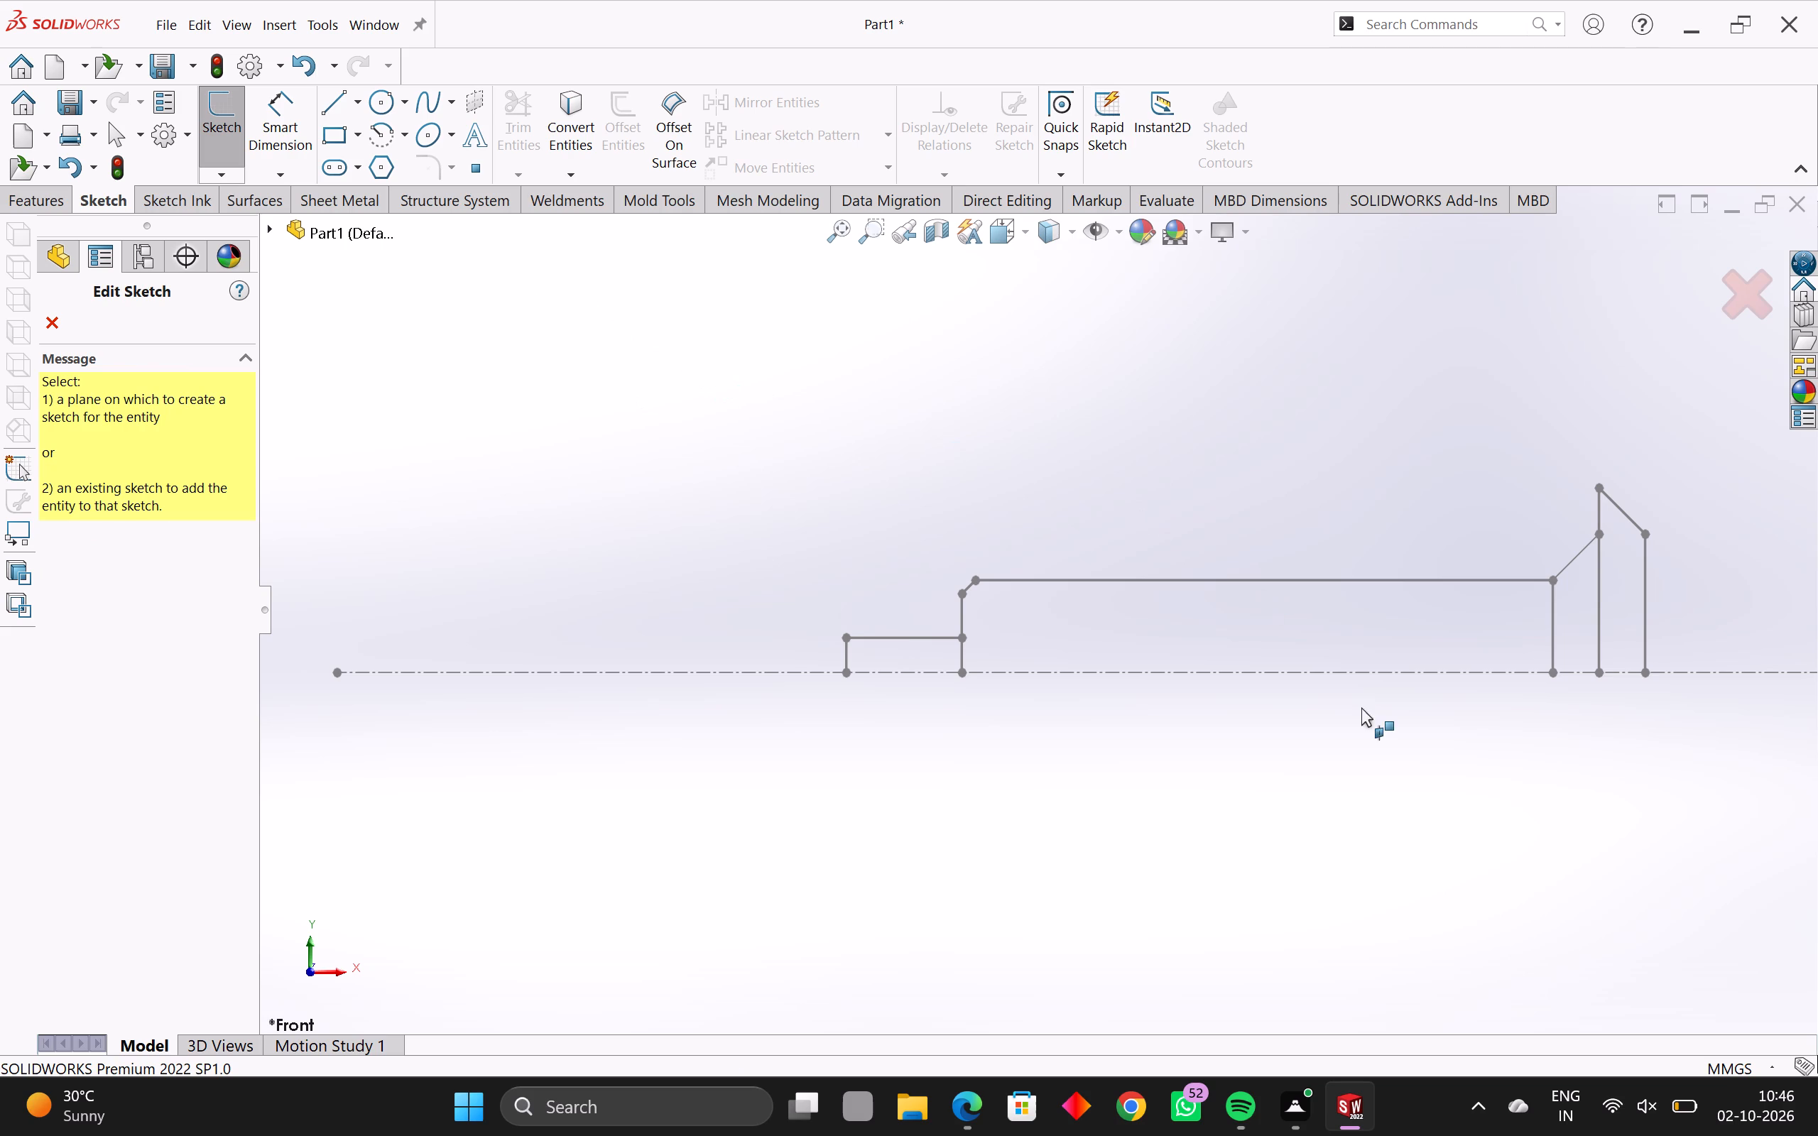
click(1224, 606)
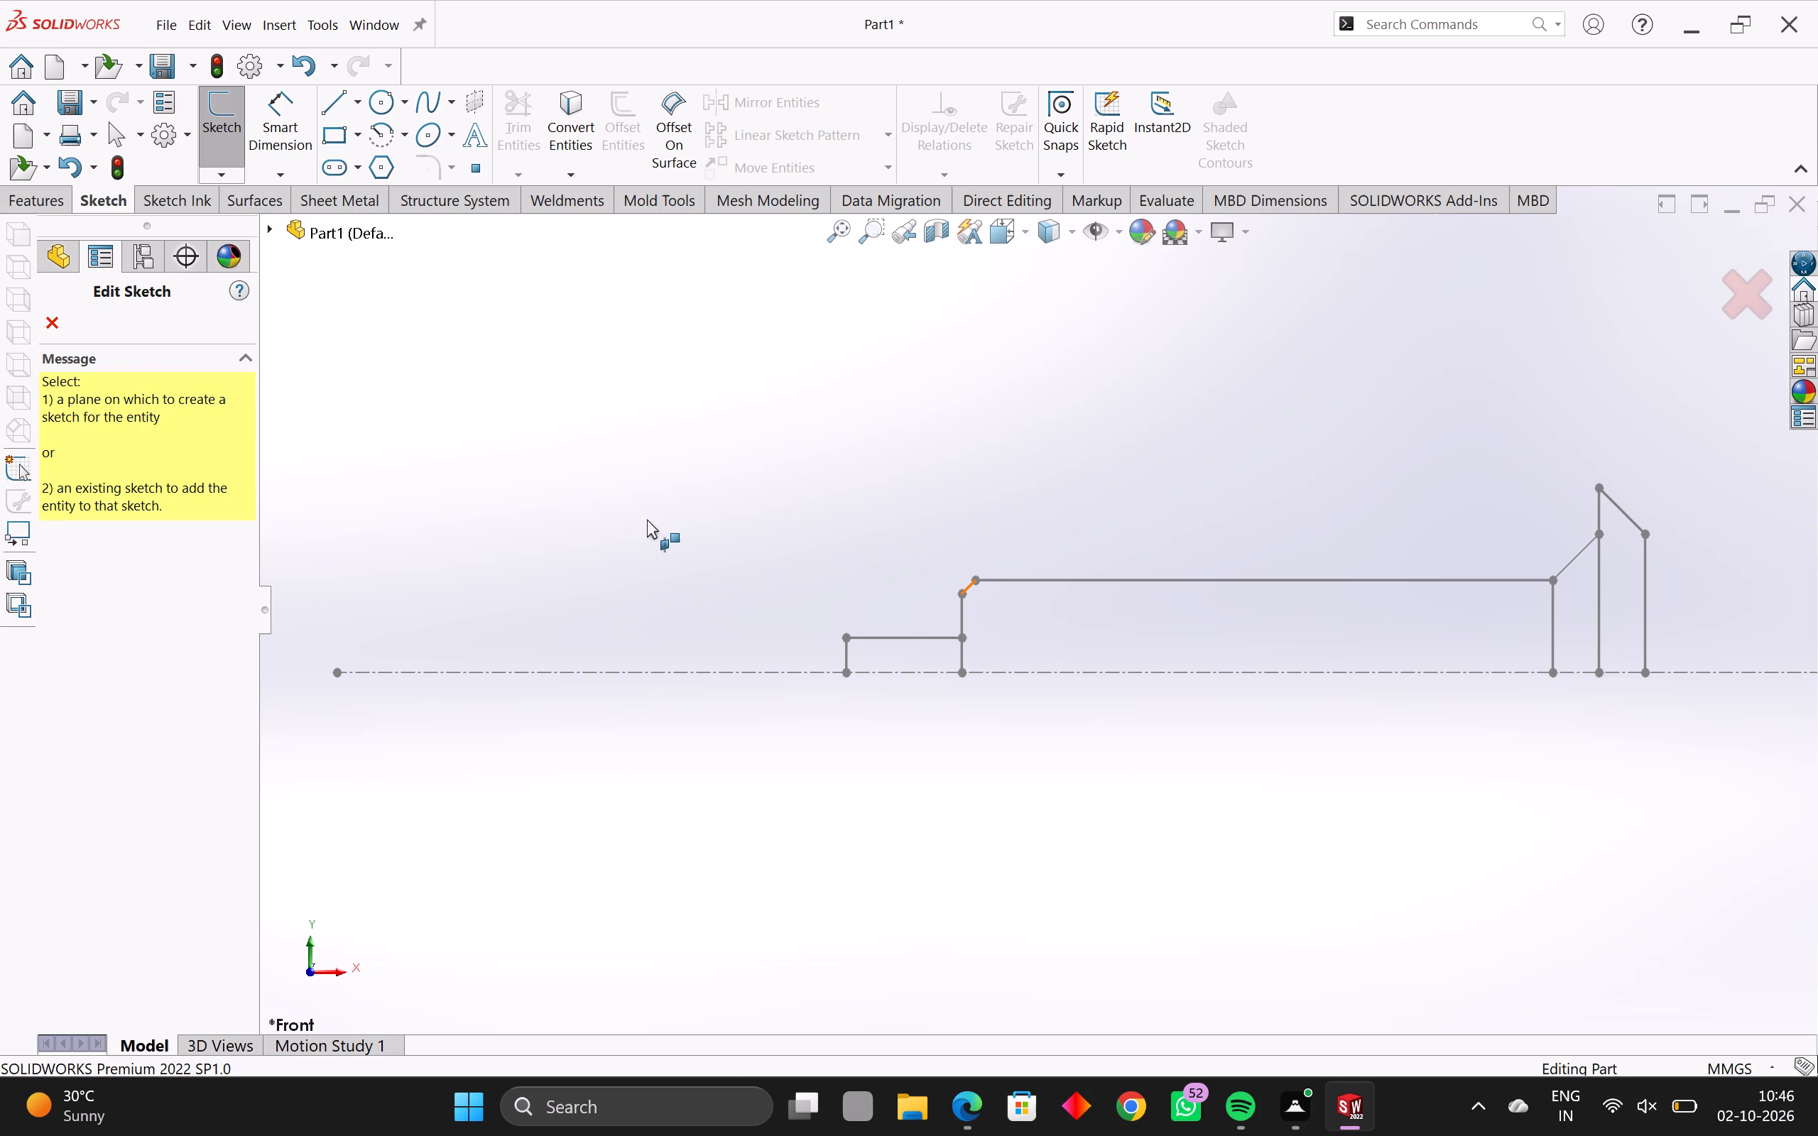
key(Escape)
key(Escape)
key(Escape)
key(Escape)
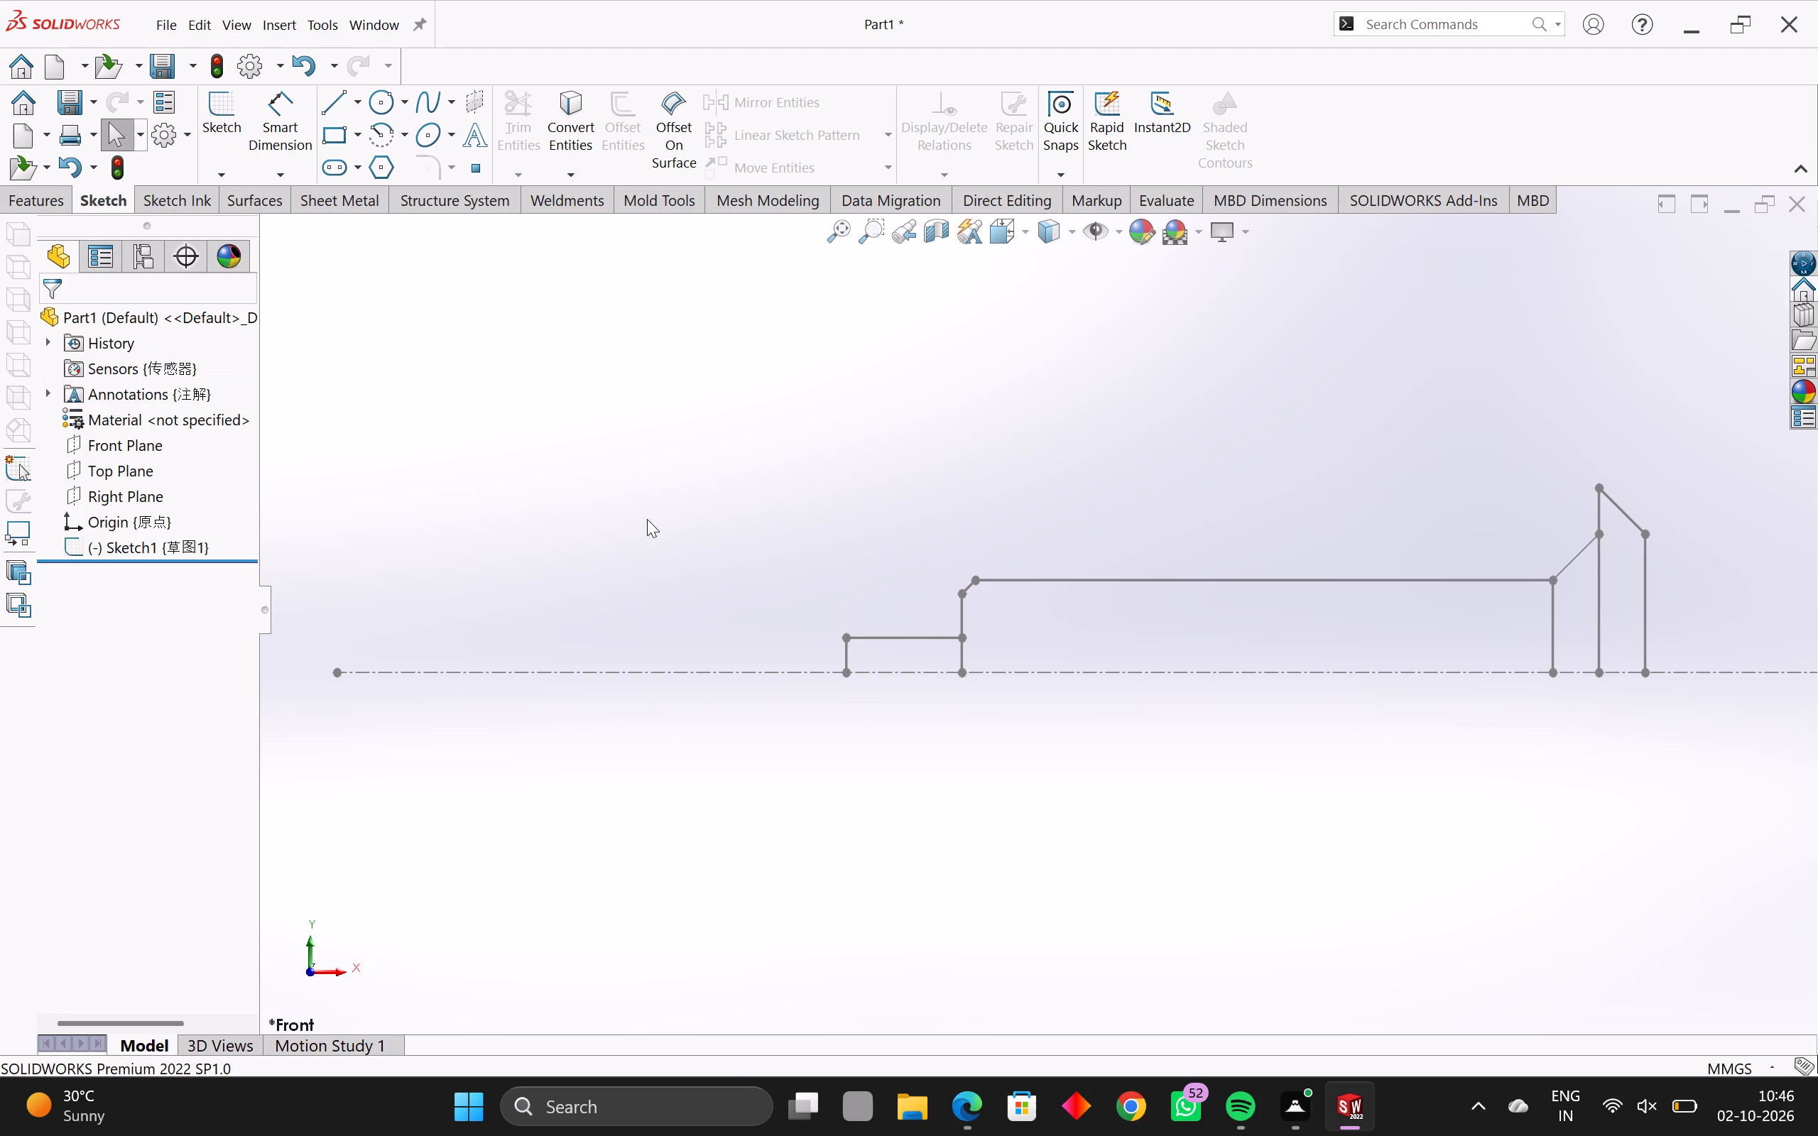
In the existing profile sketch, draw a vertical line 20 mm long from the small shoulder chamfer's upper corner down to the origin.
scroll(577, 536, up, 1)
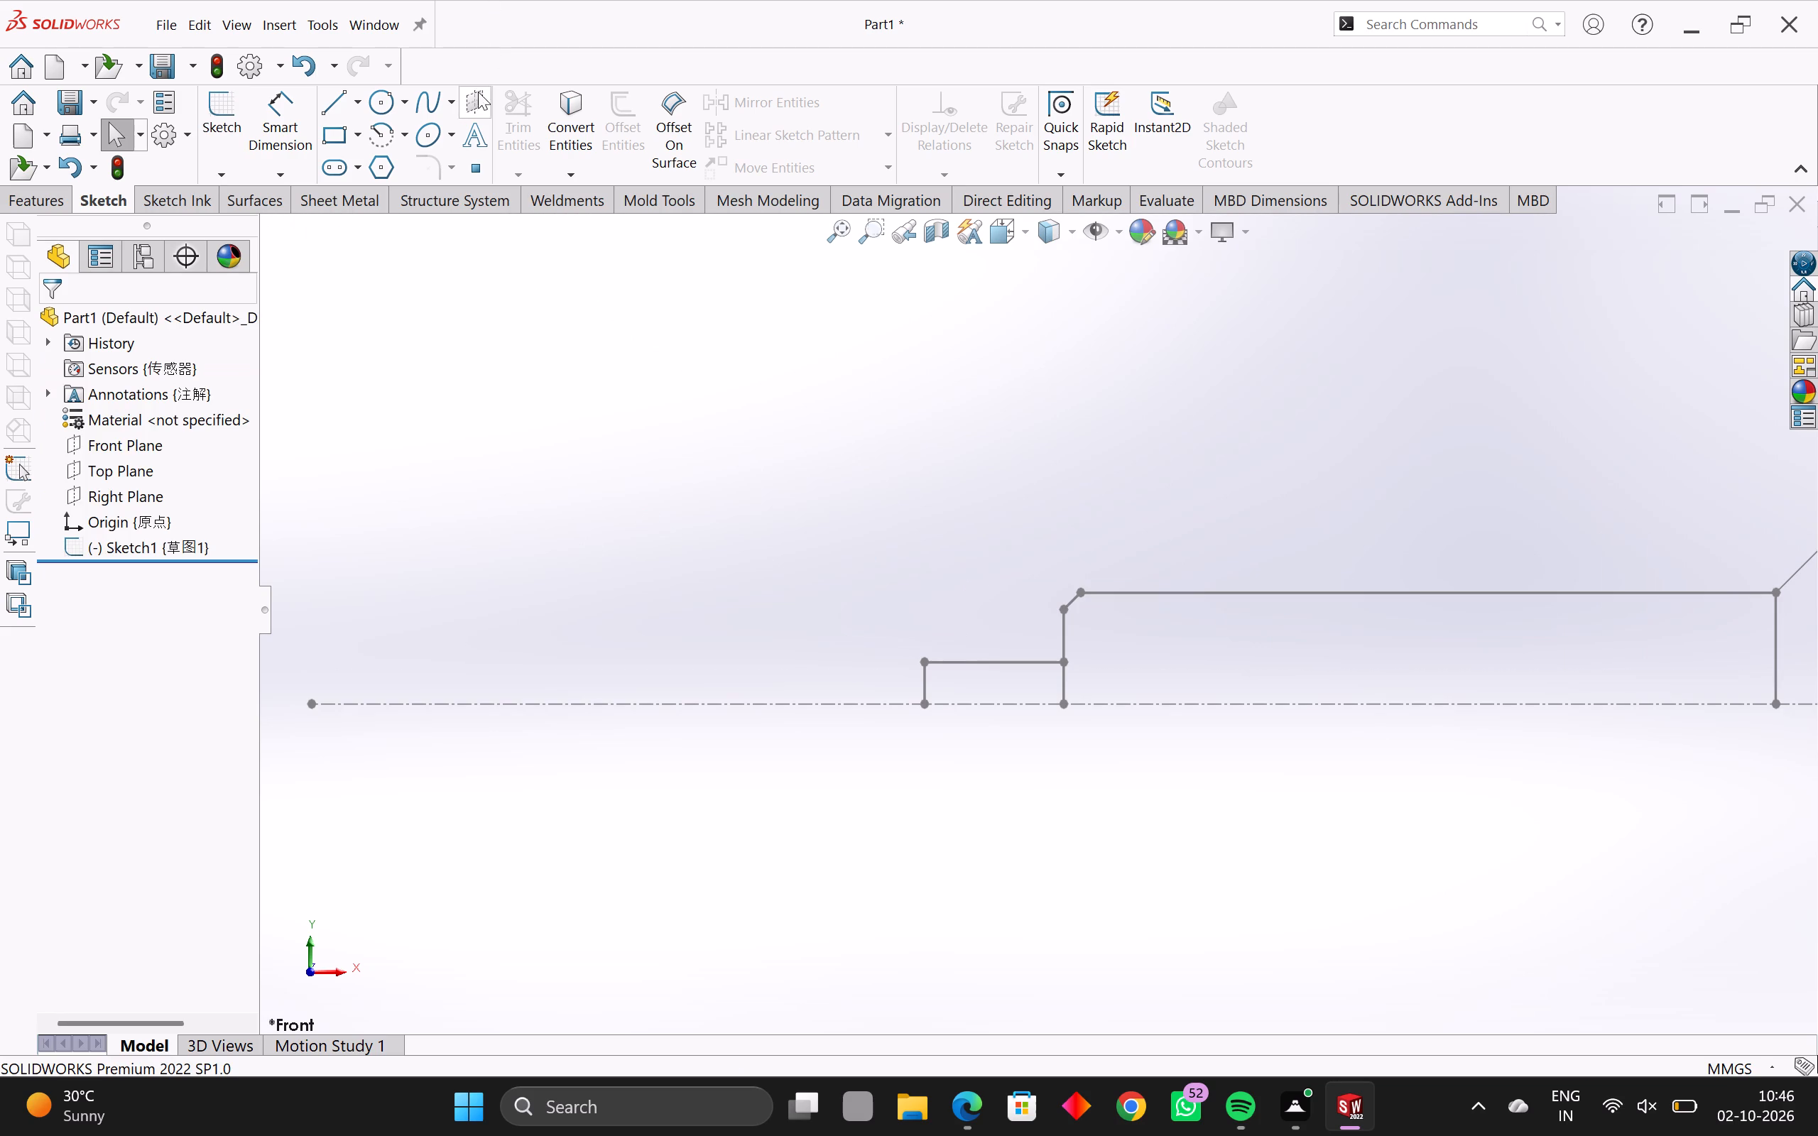
click(346, 94)
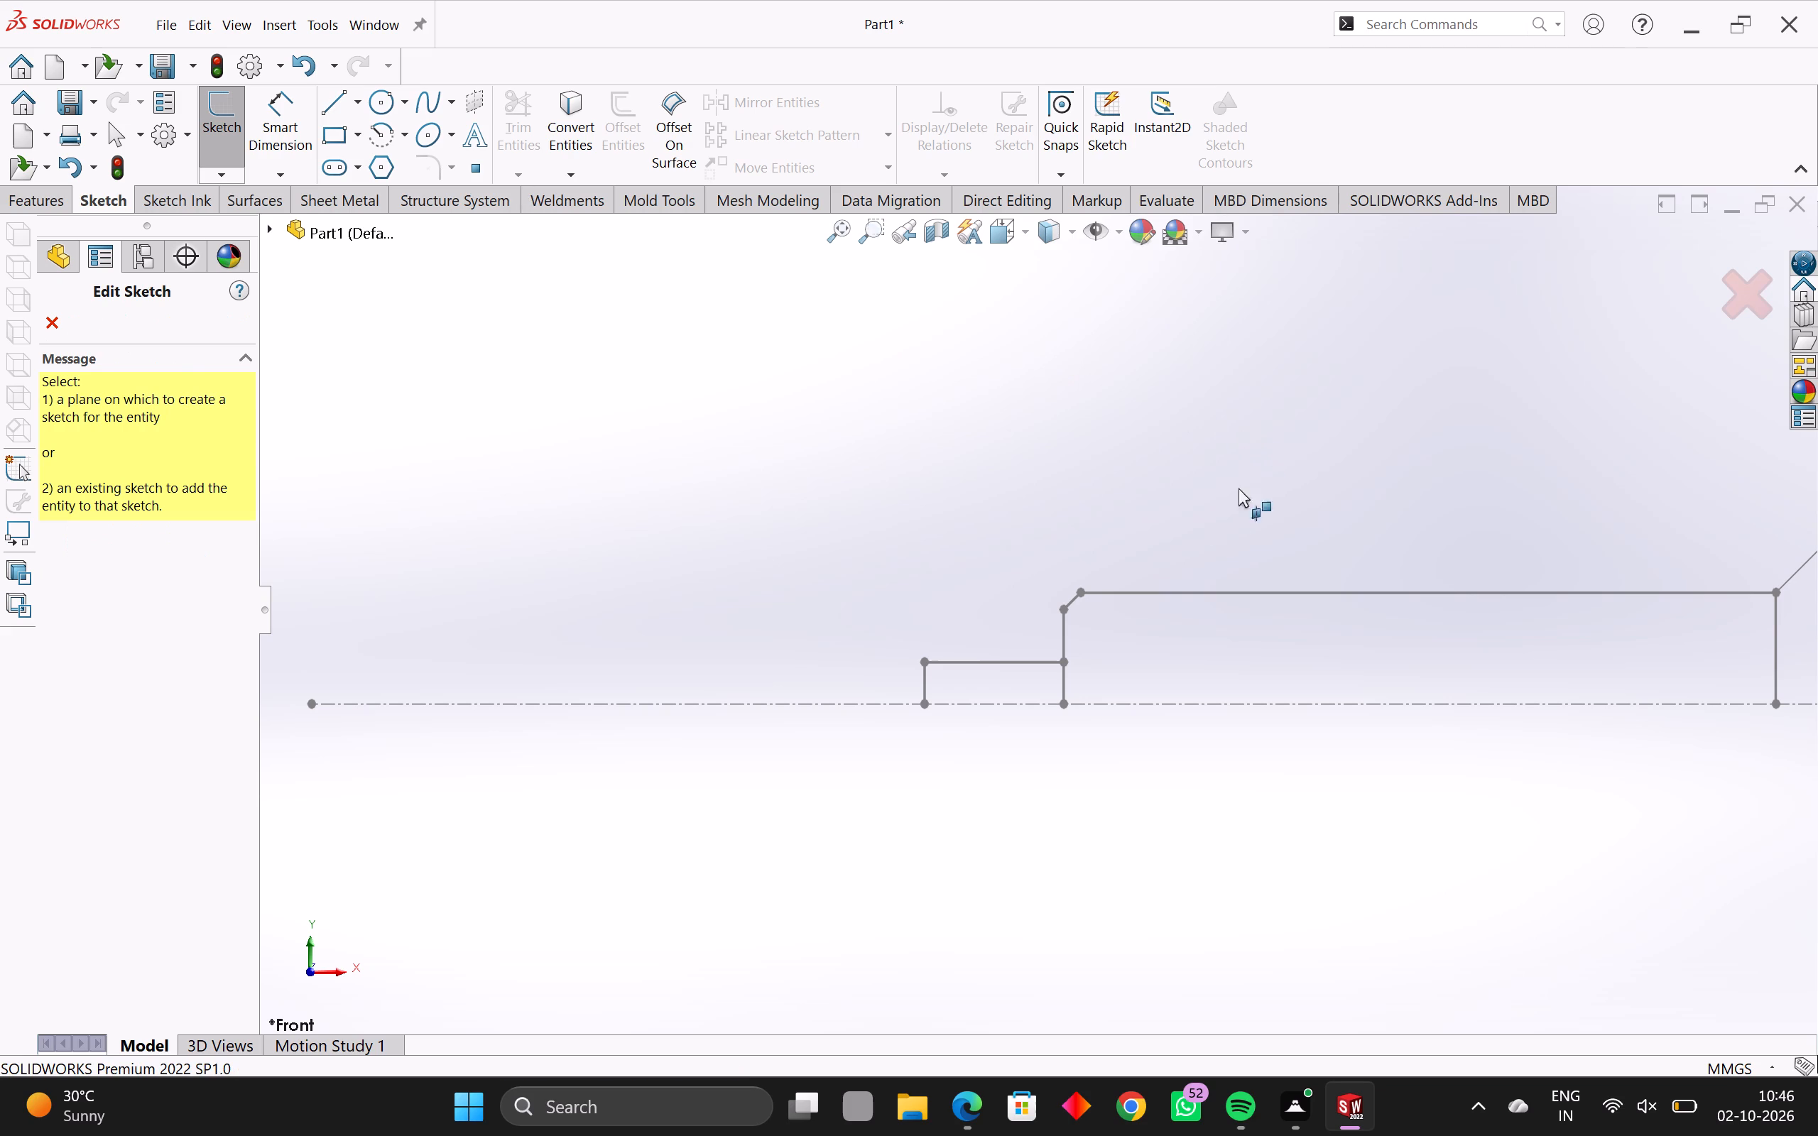
click(1083, 590)
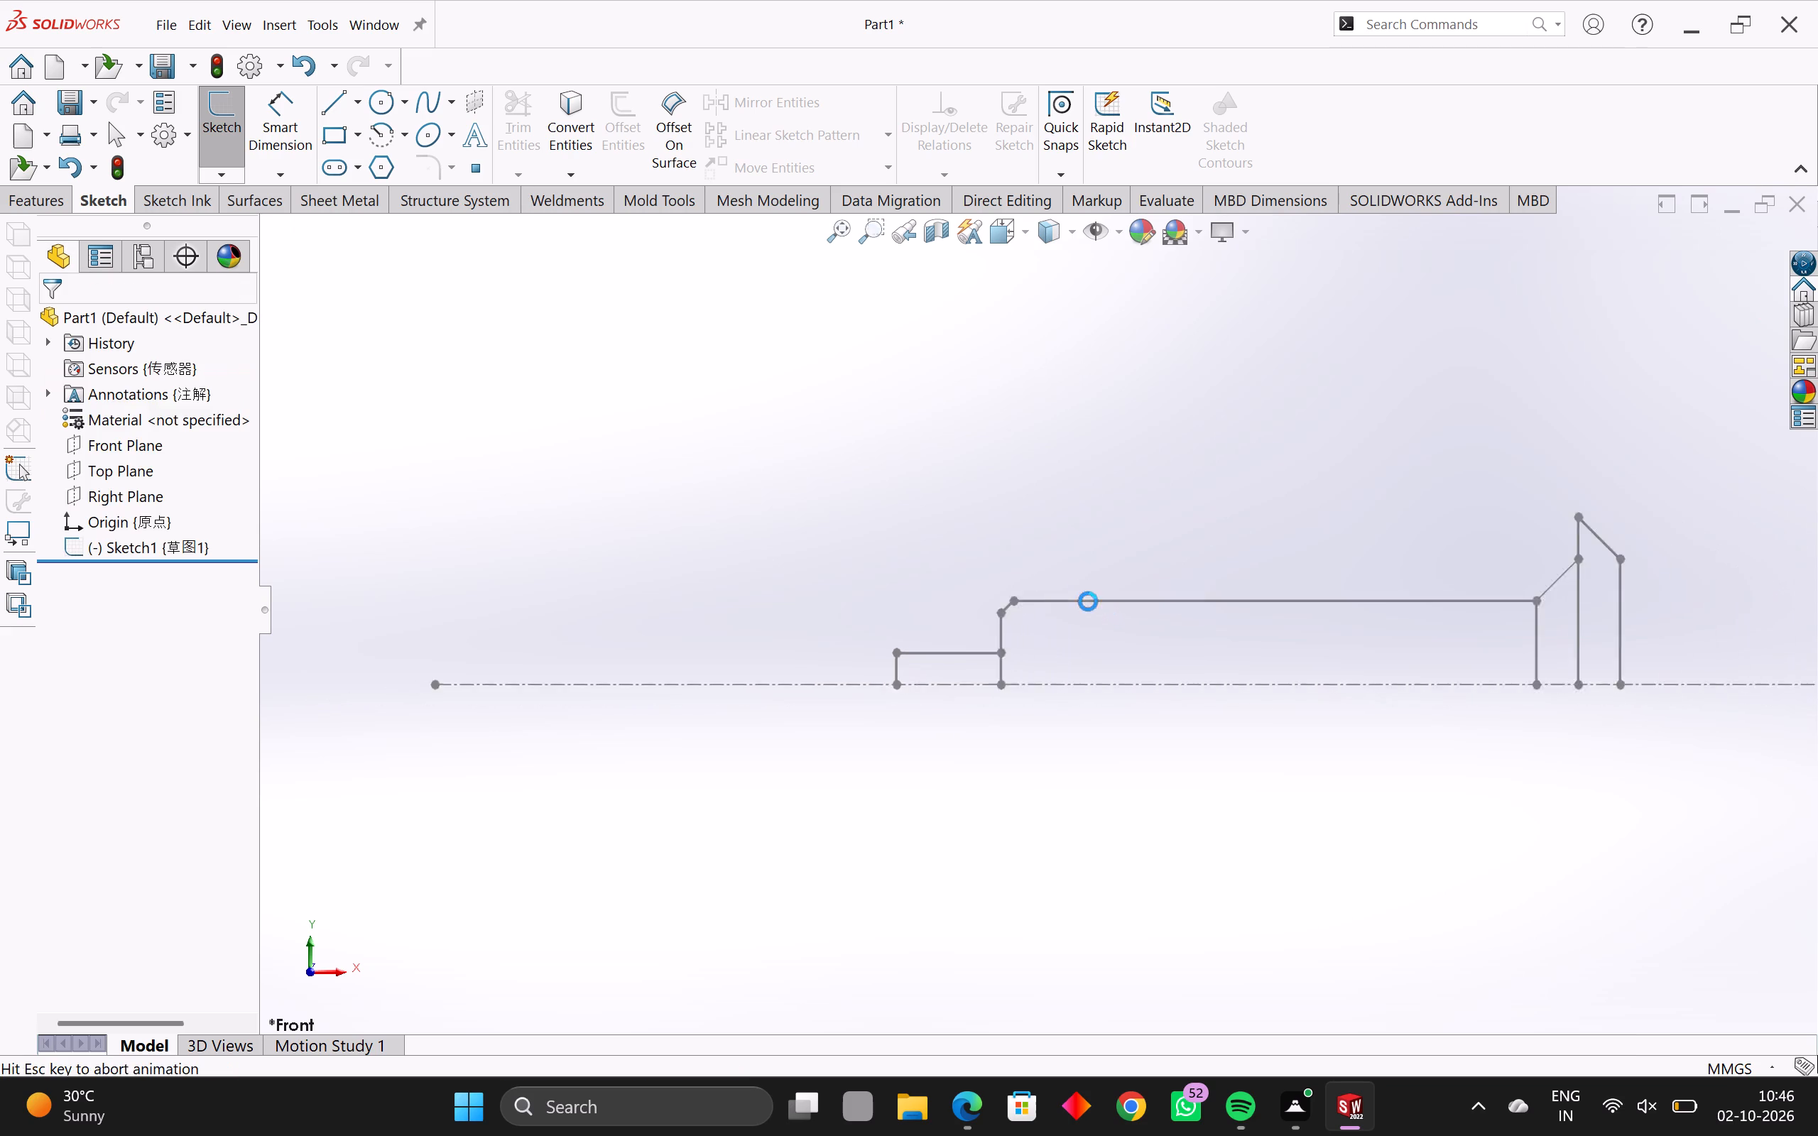
scroll(961, 621, up, 4)
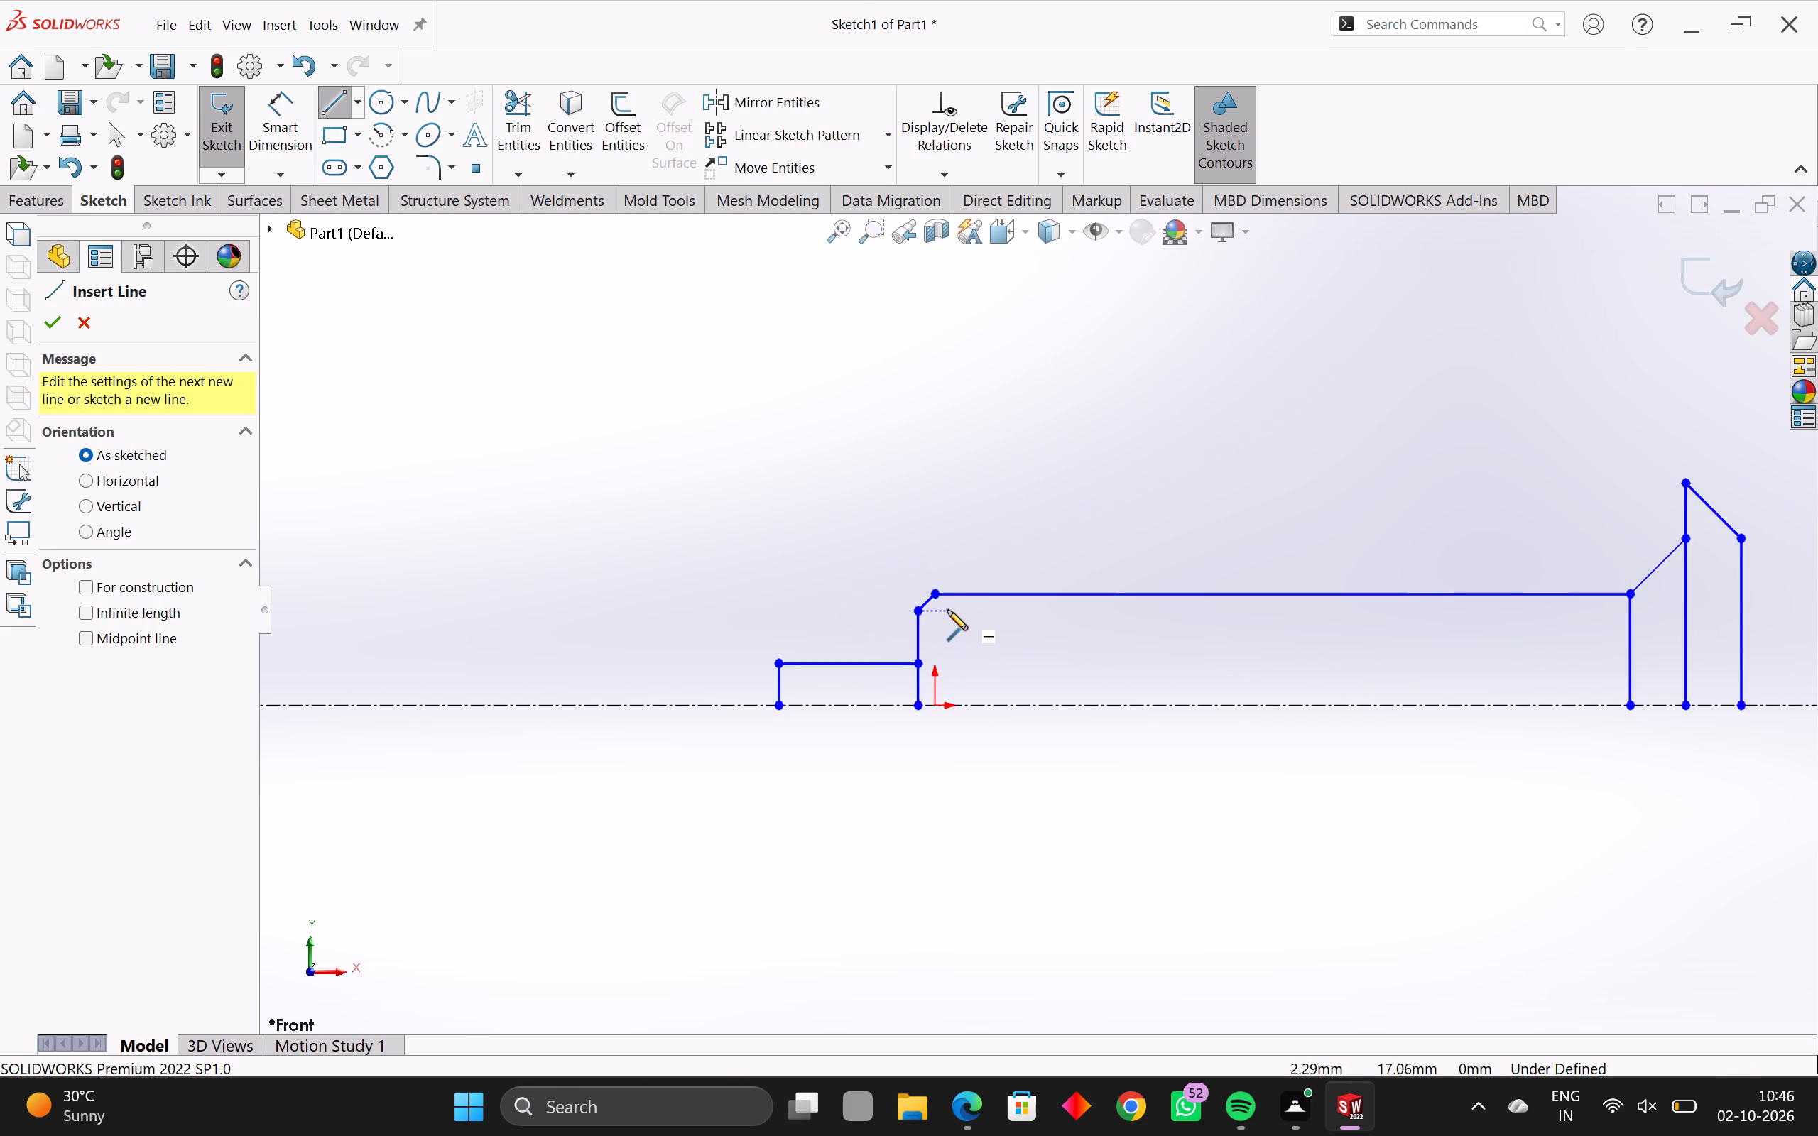
scroll(947, 610, up, 3)
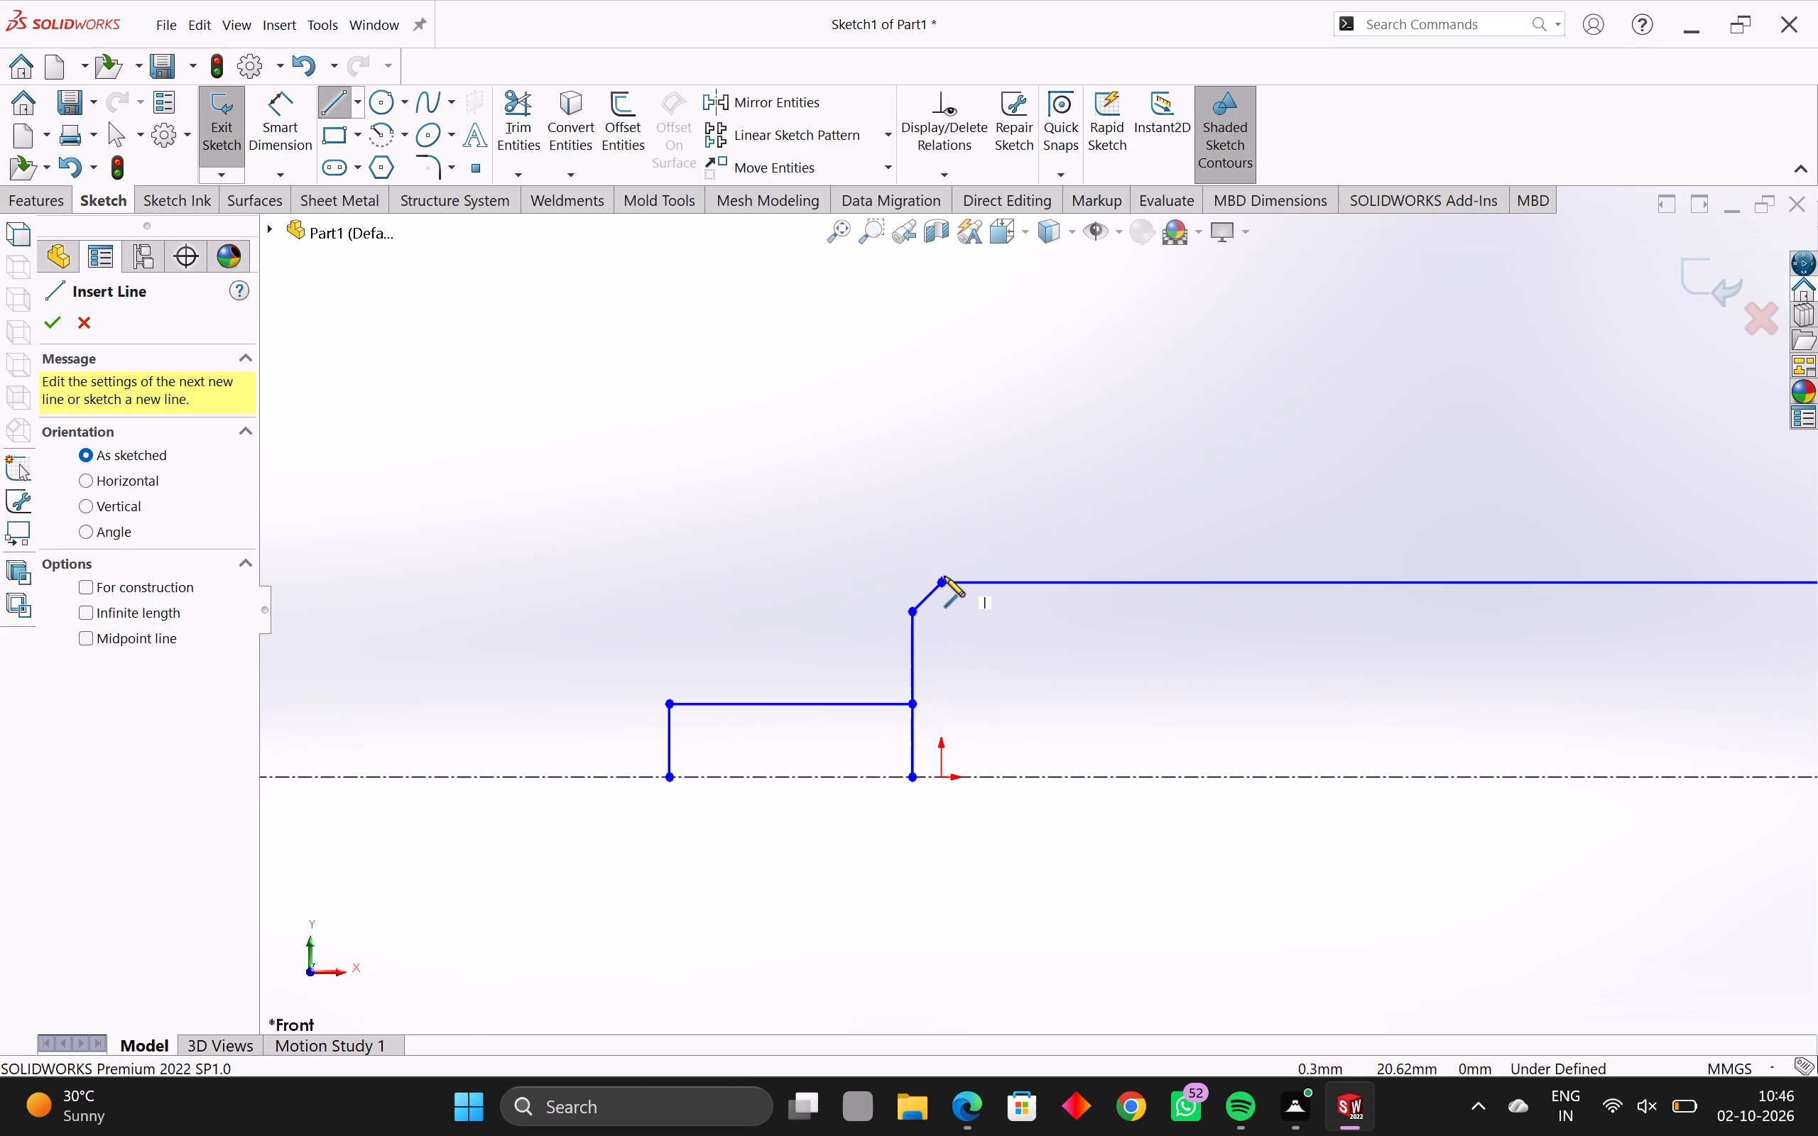
click(943, 581)
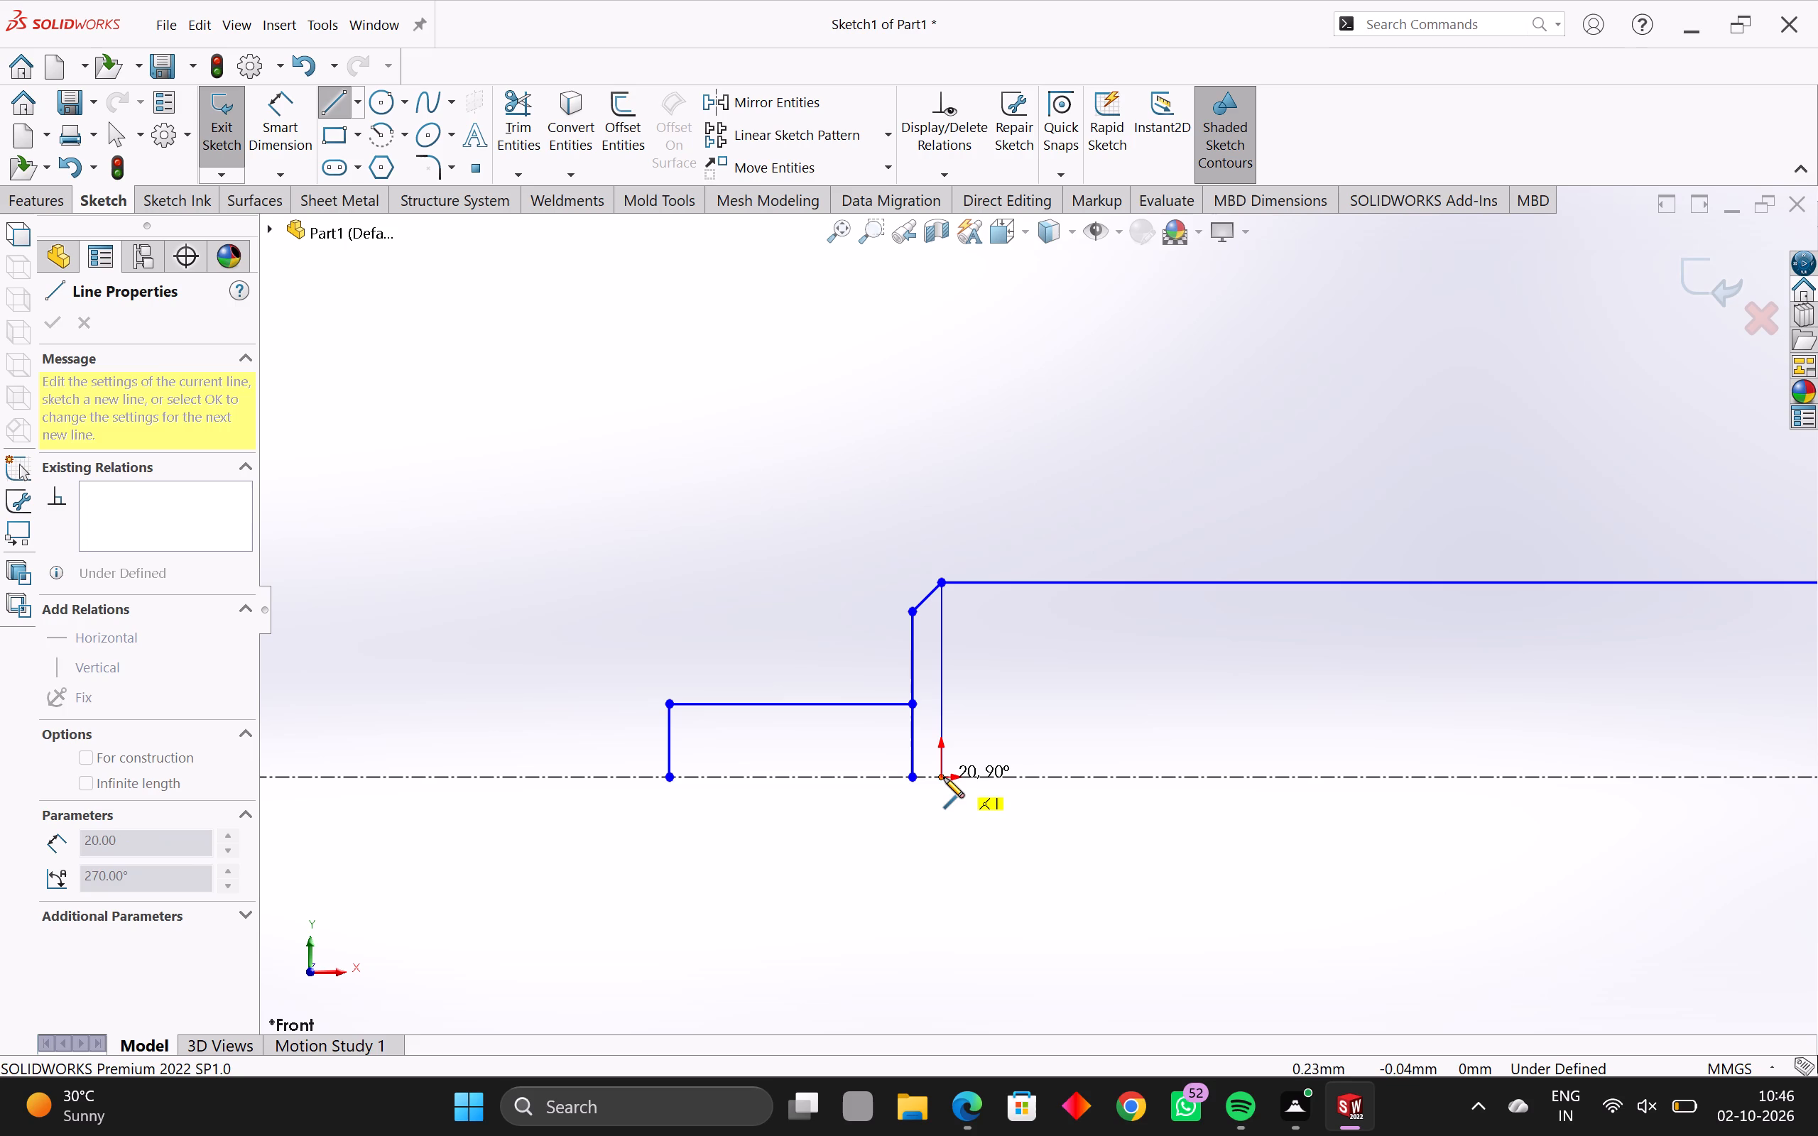
drag(944, 777, 950, 771)
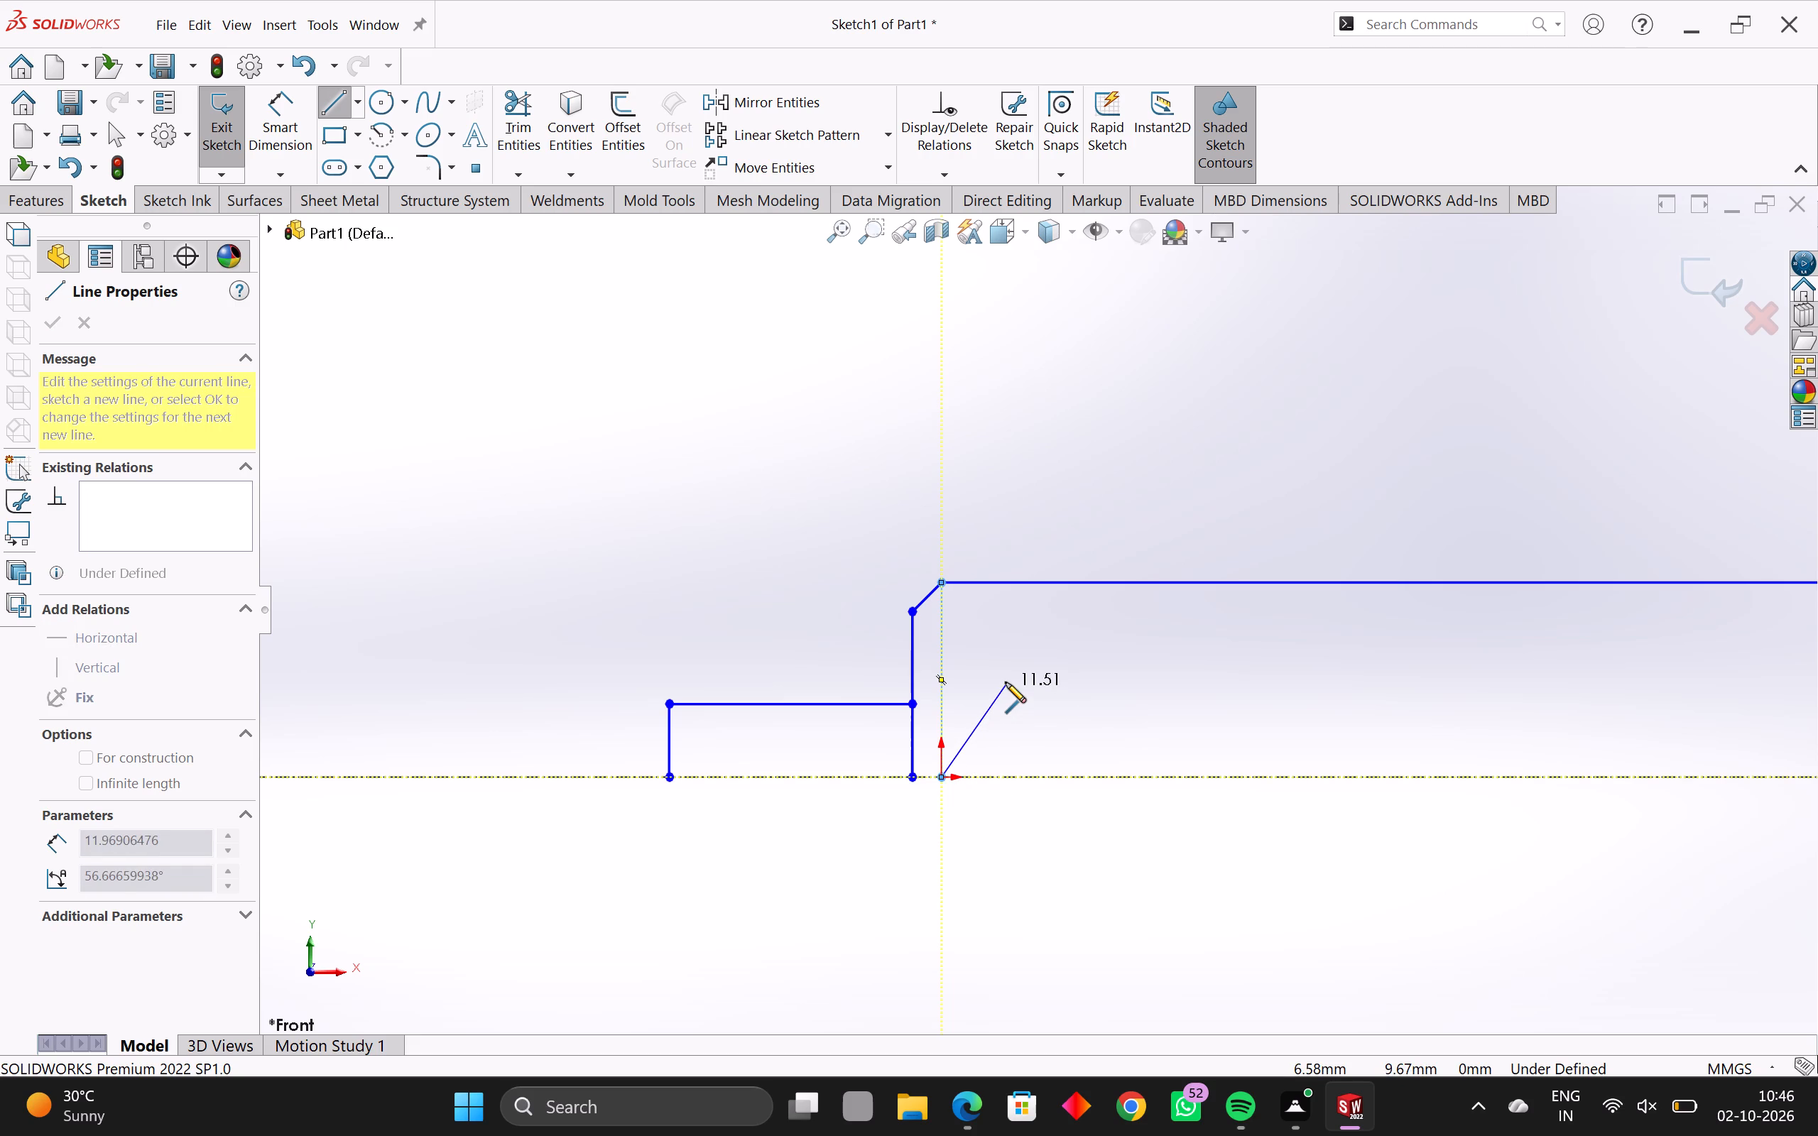
key(Escape)
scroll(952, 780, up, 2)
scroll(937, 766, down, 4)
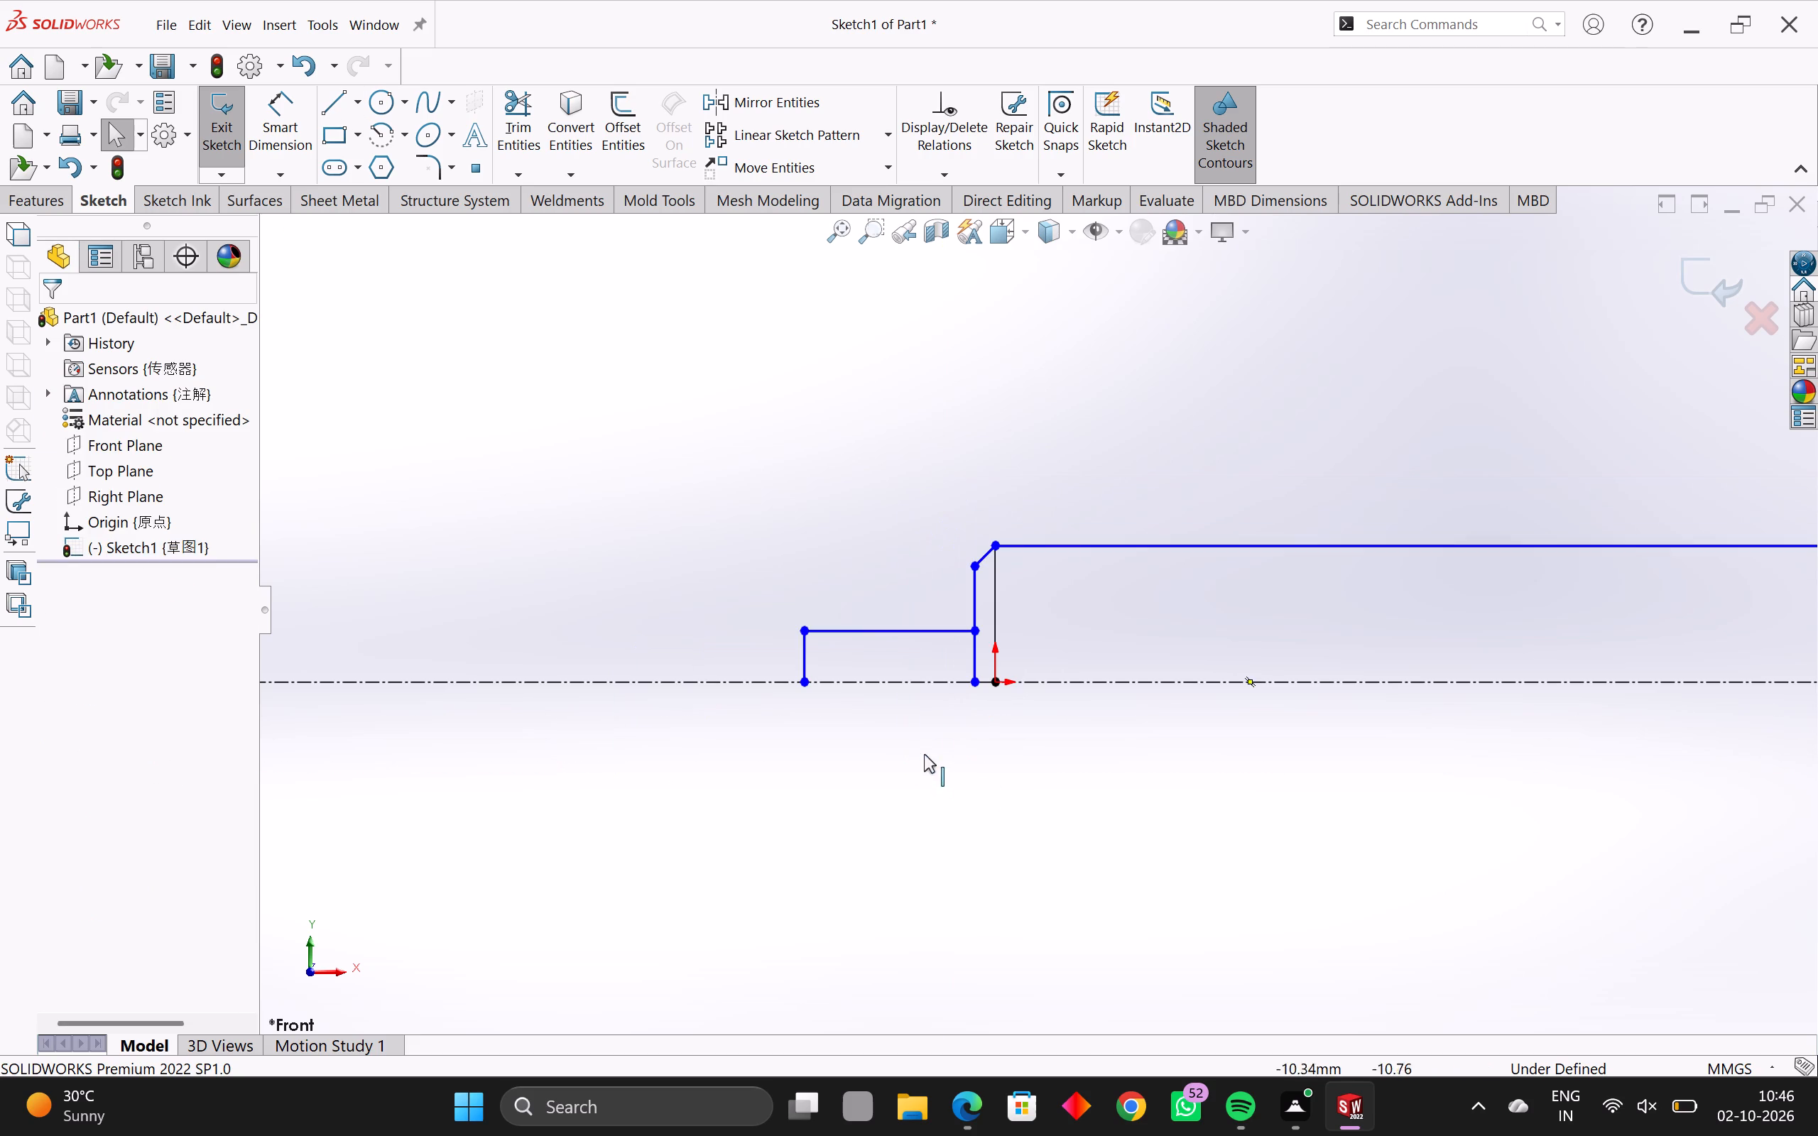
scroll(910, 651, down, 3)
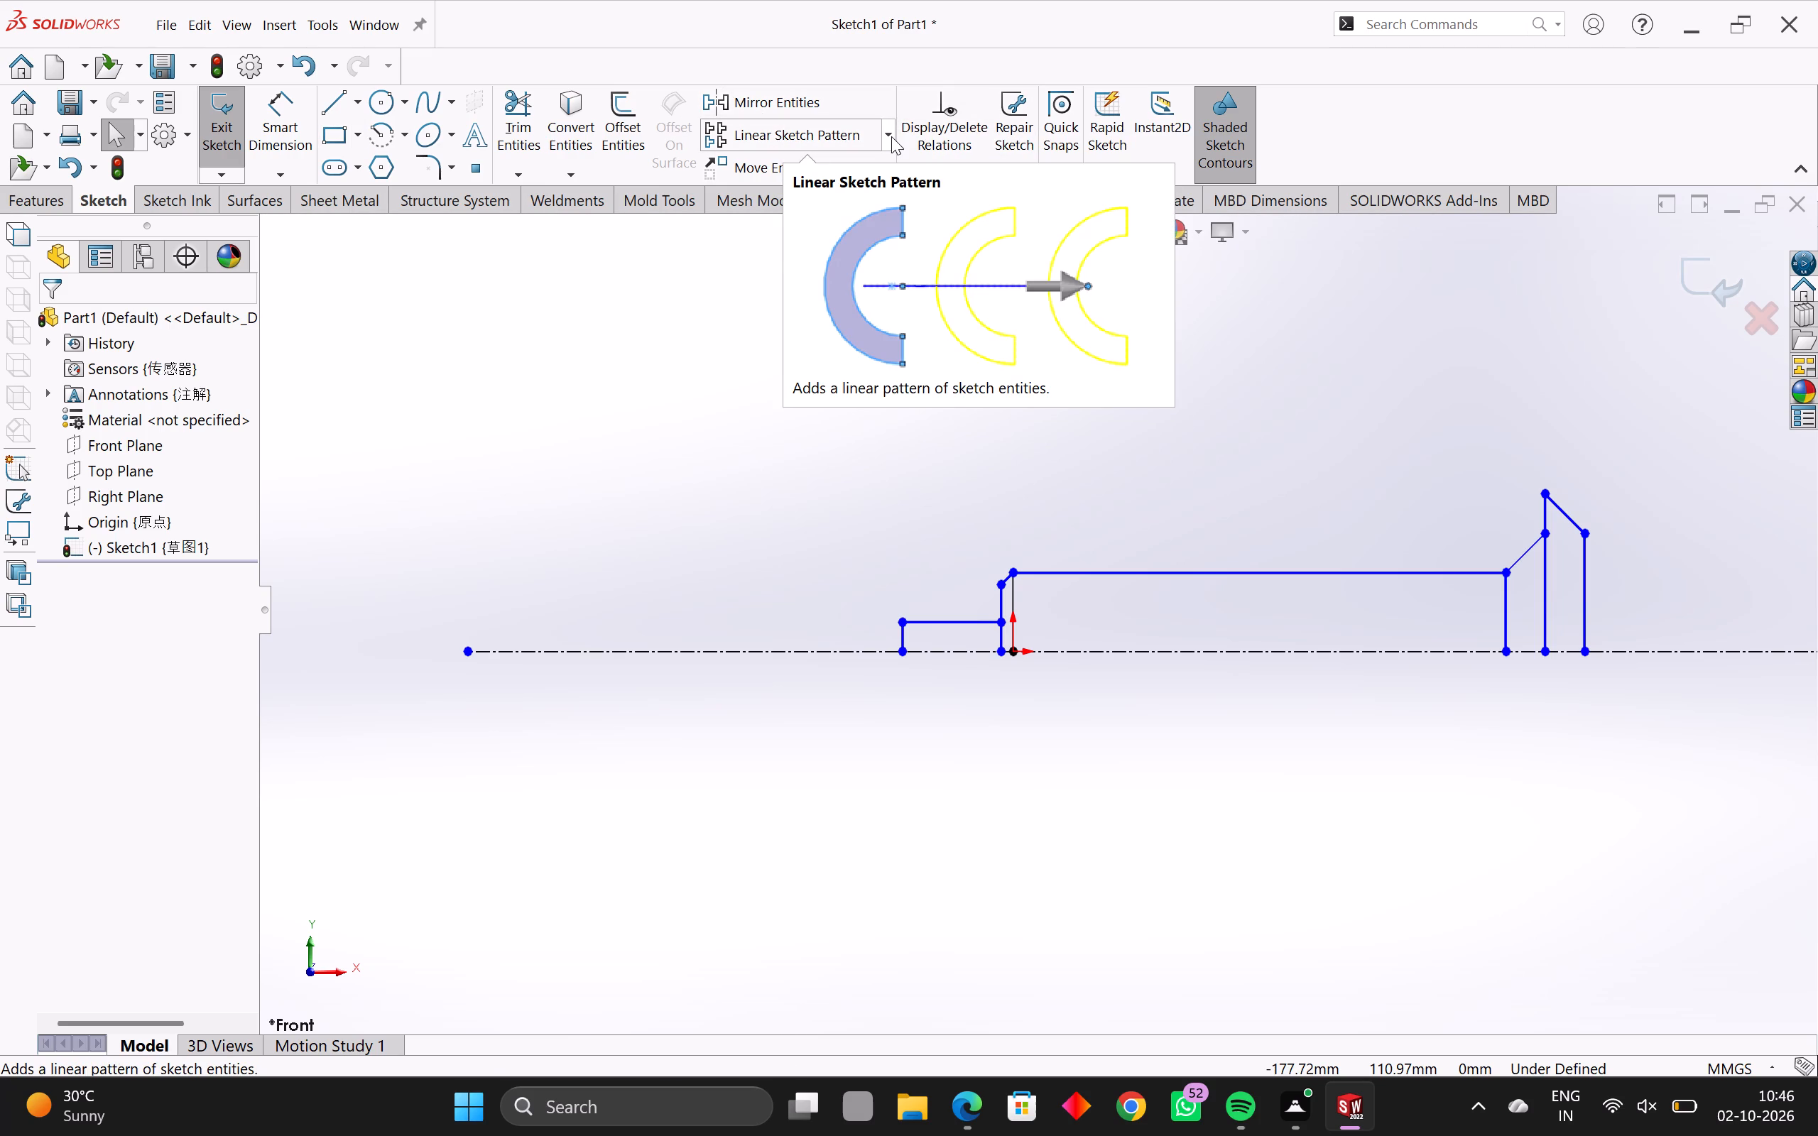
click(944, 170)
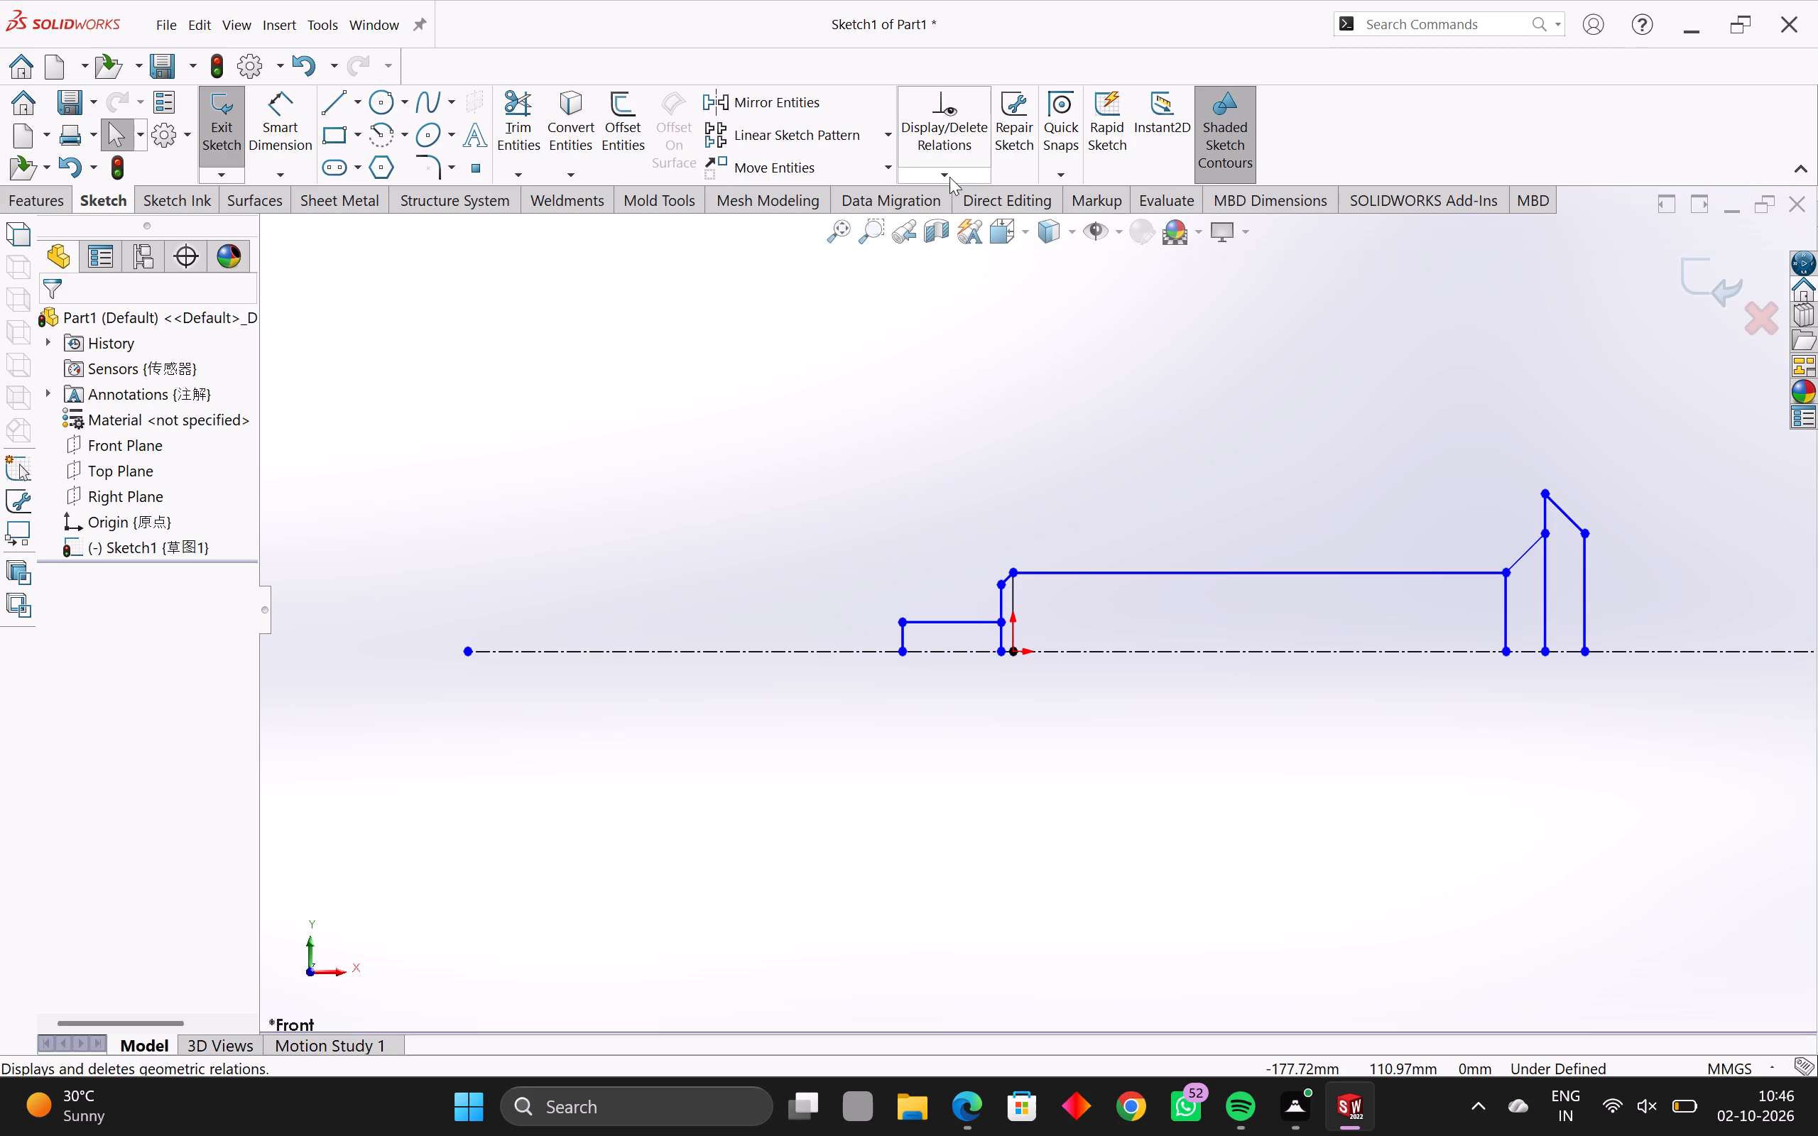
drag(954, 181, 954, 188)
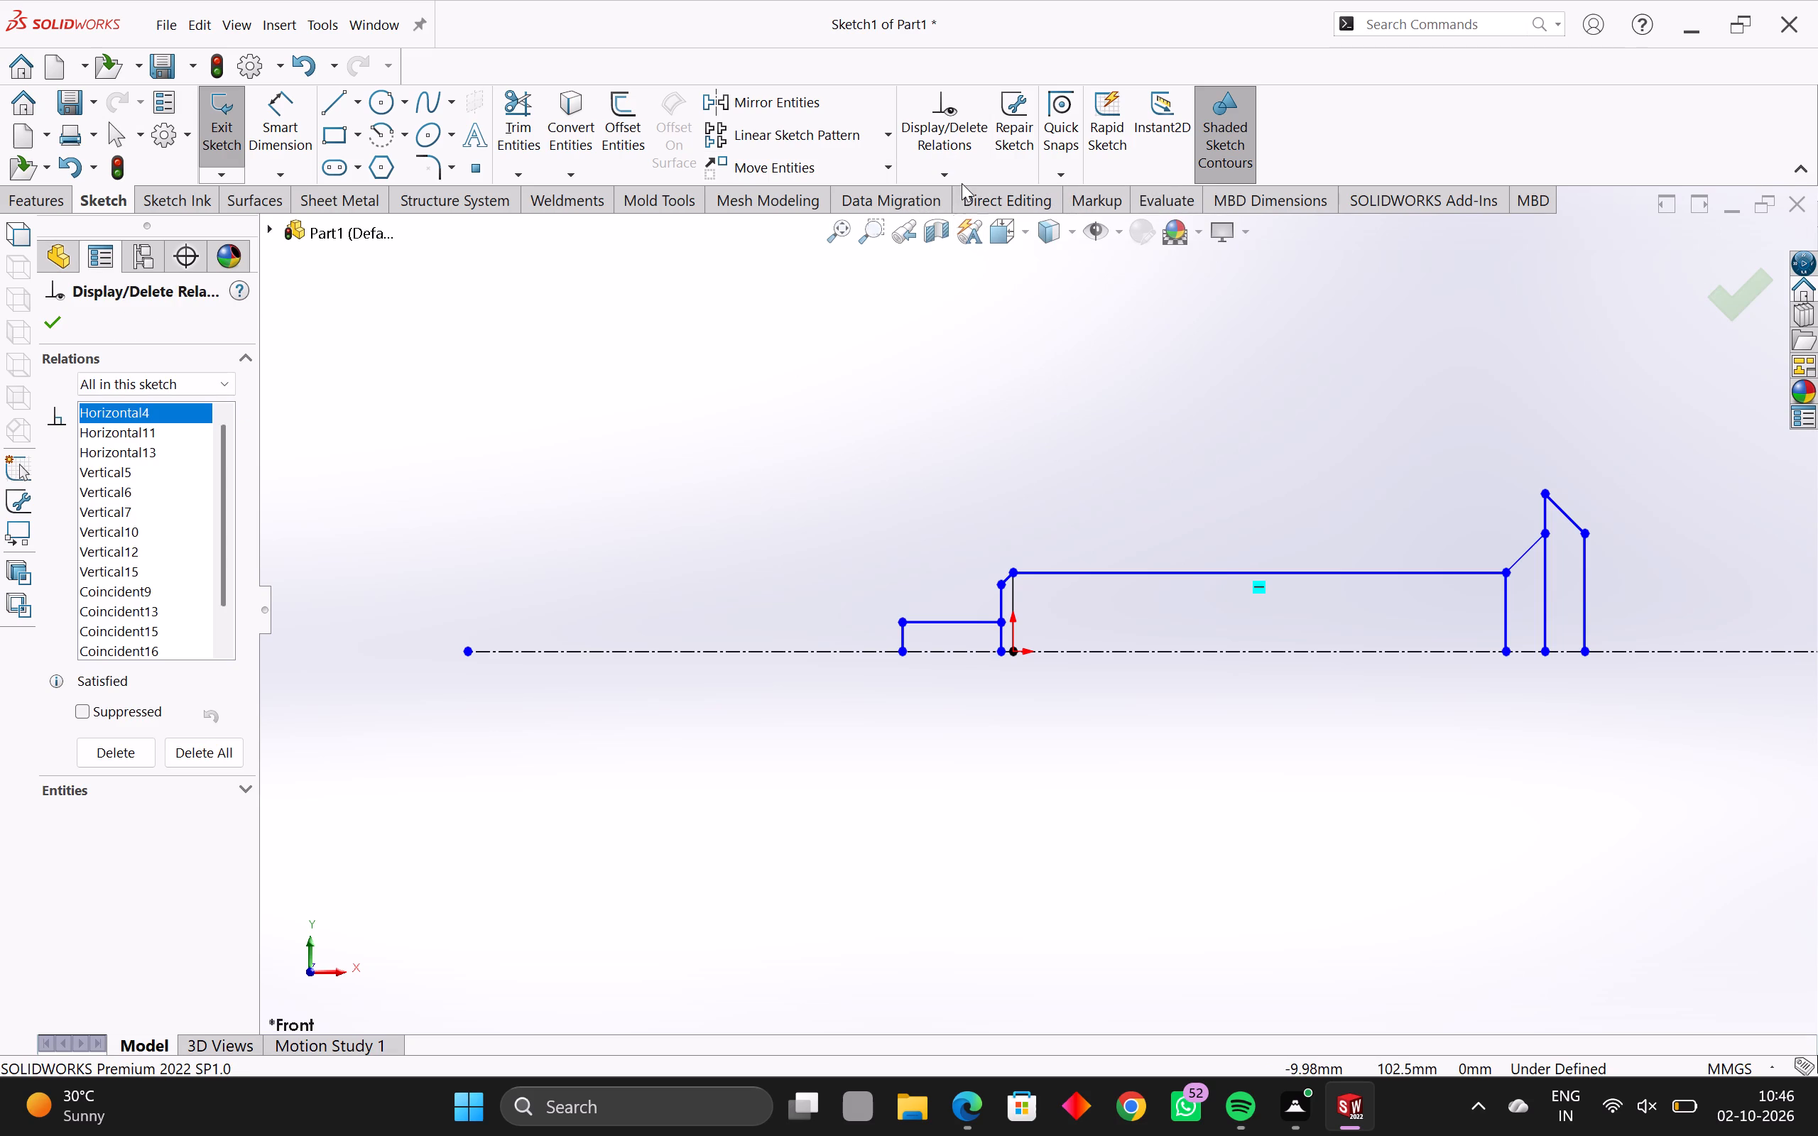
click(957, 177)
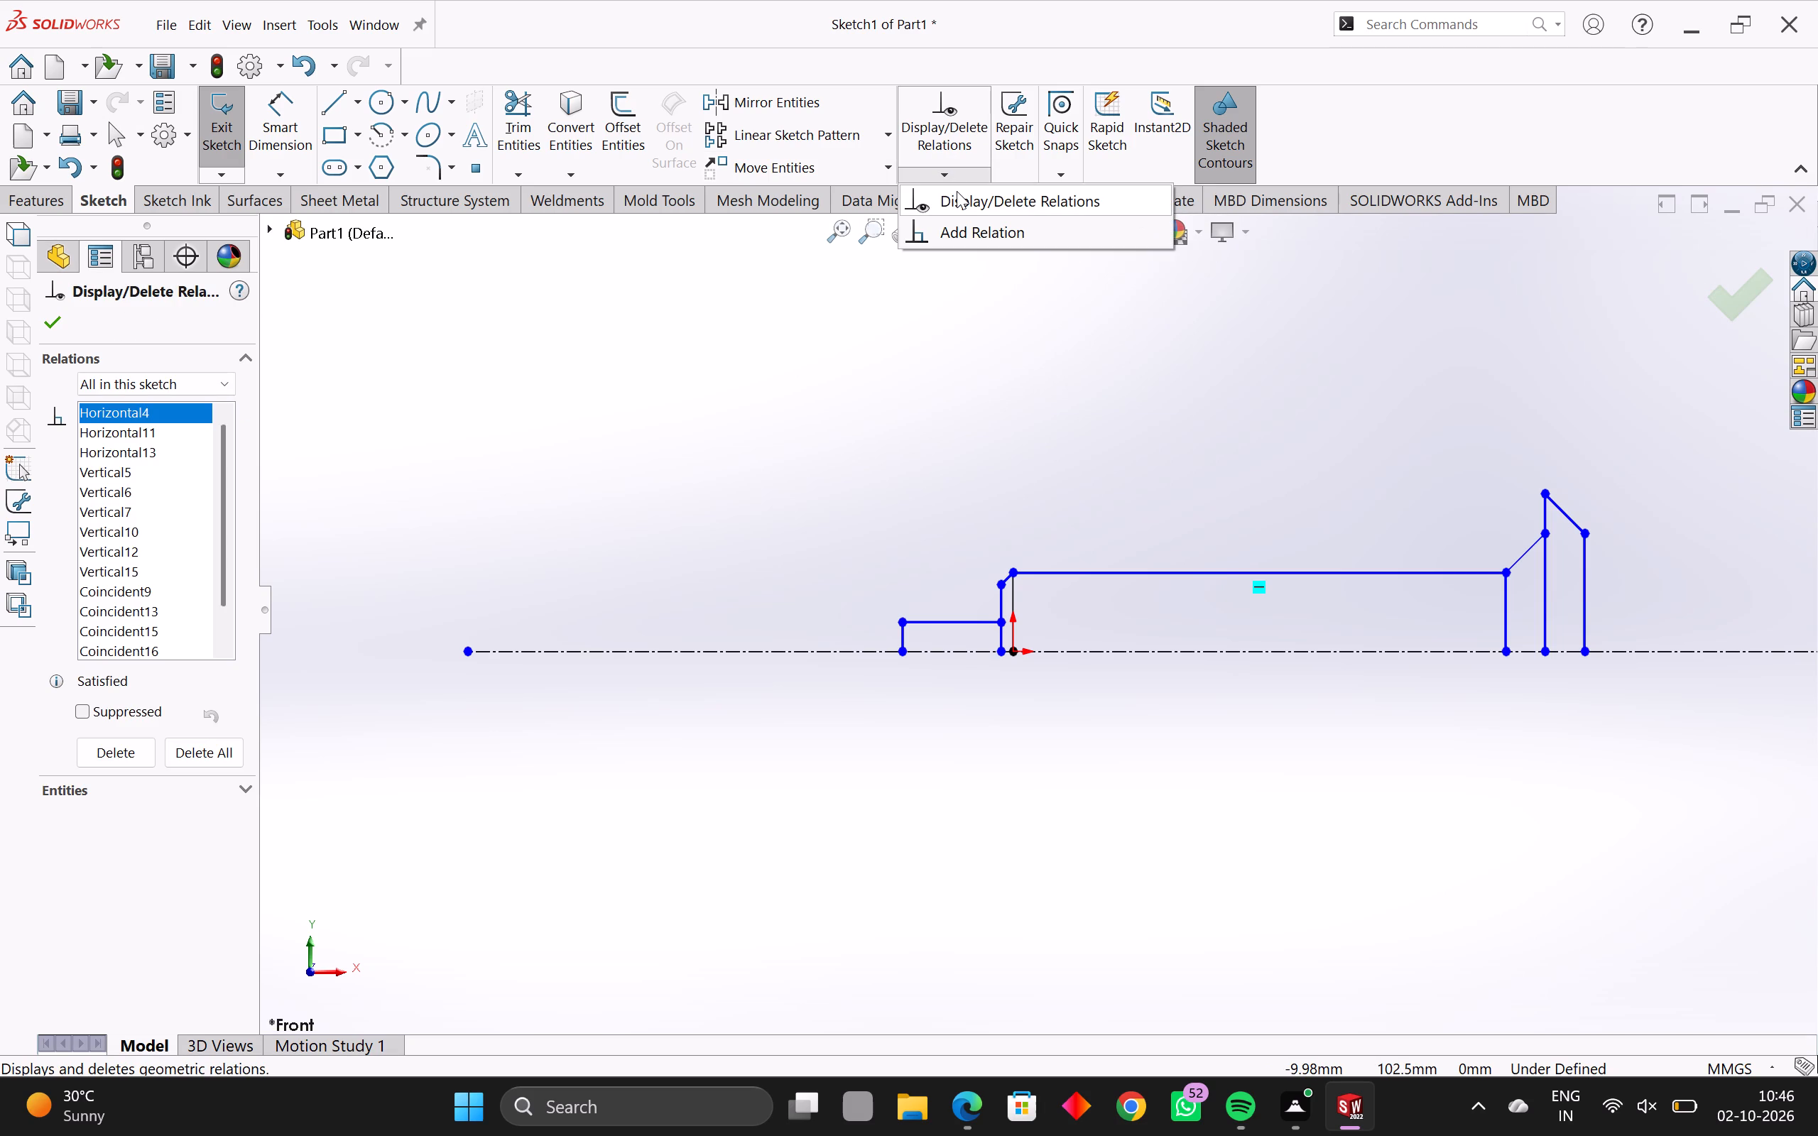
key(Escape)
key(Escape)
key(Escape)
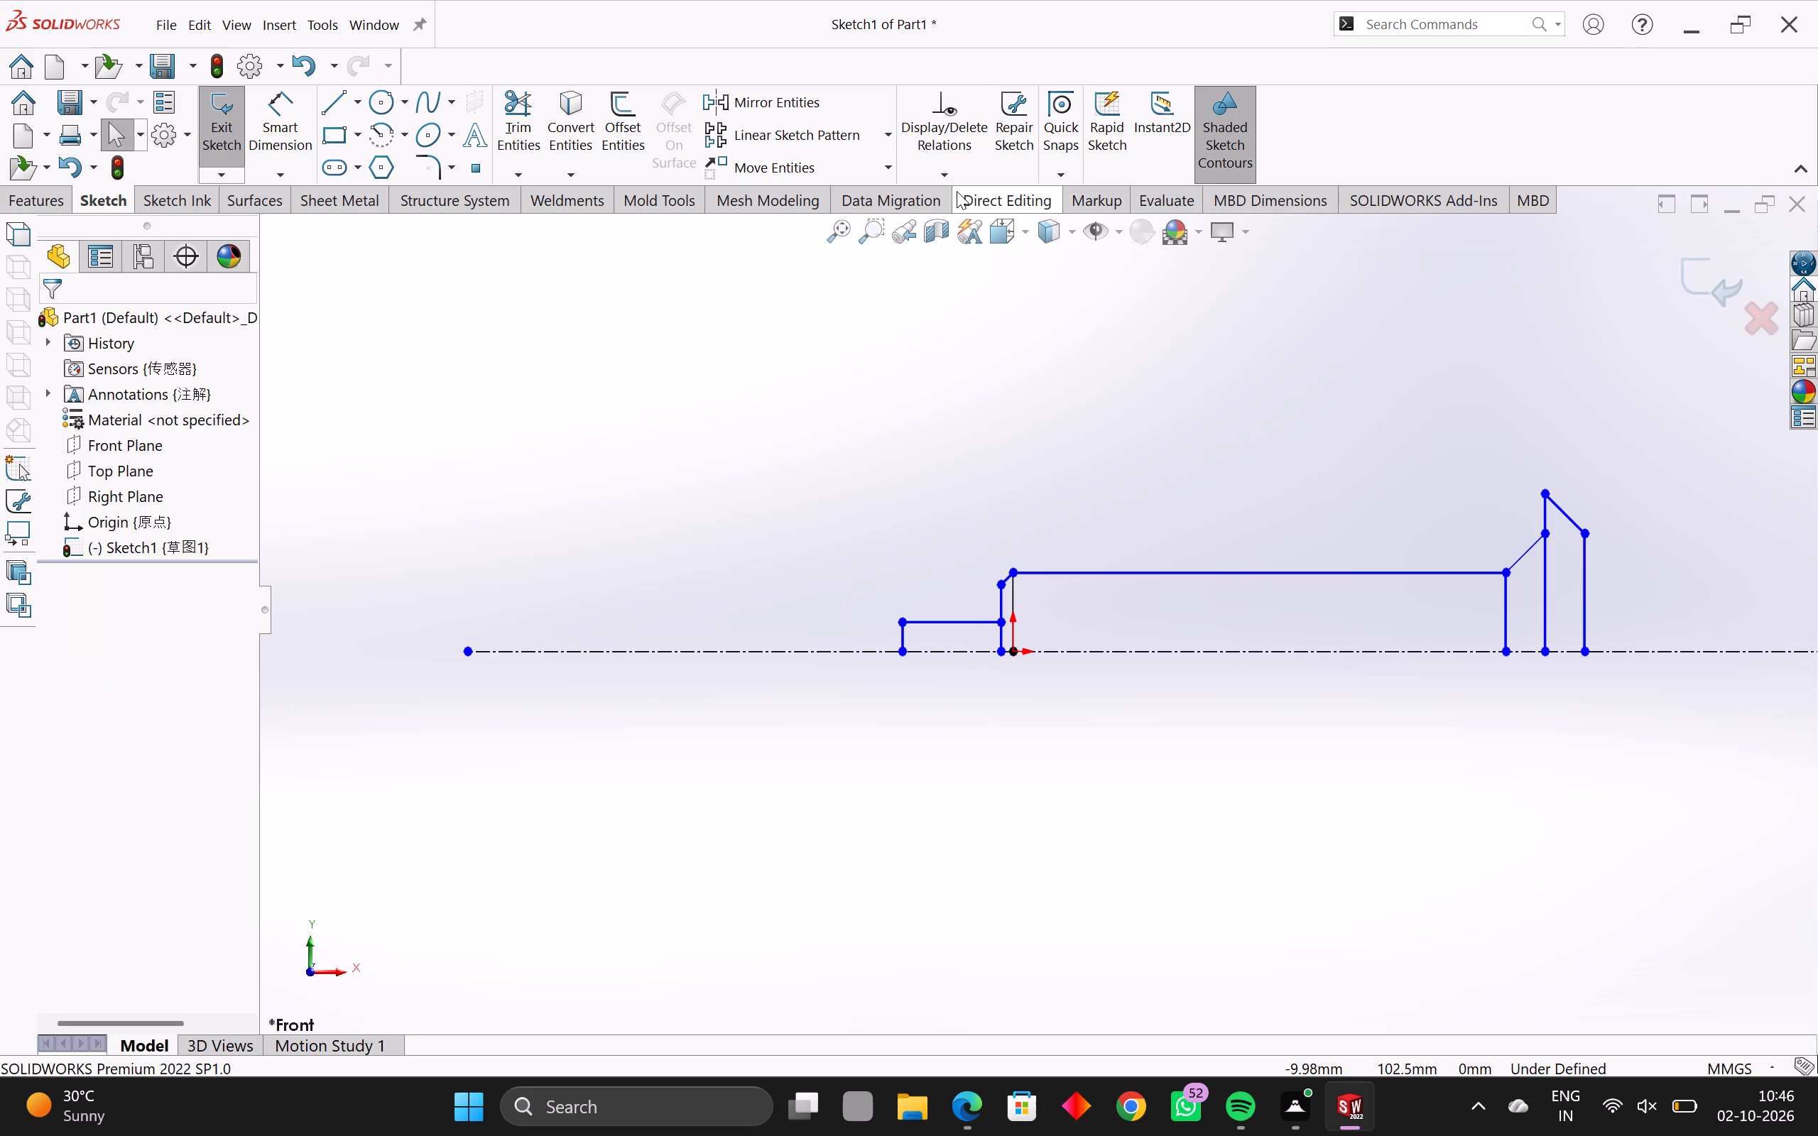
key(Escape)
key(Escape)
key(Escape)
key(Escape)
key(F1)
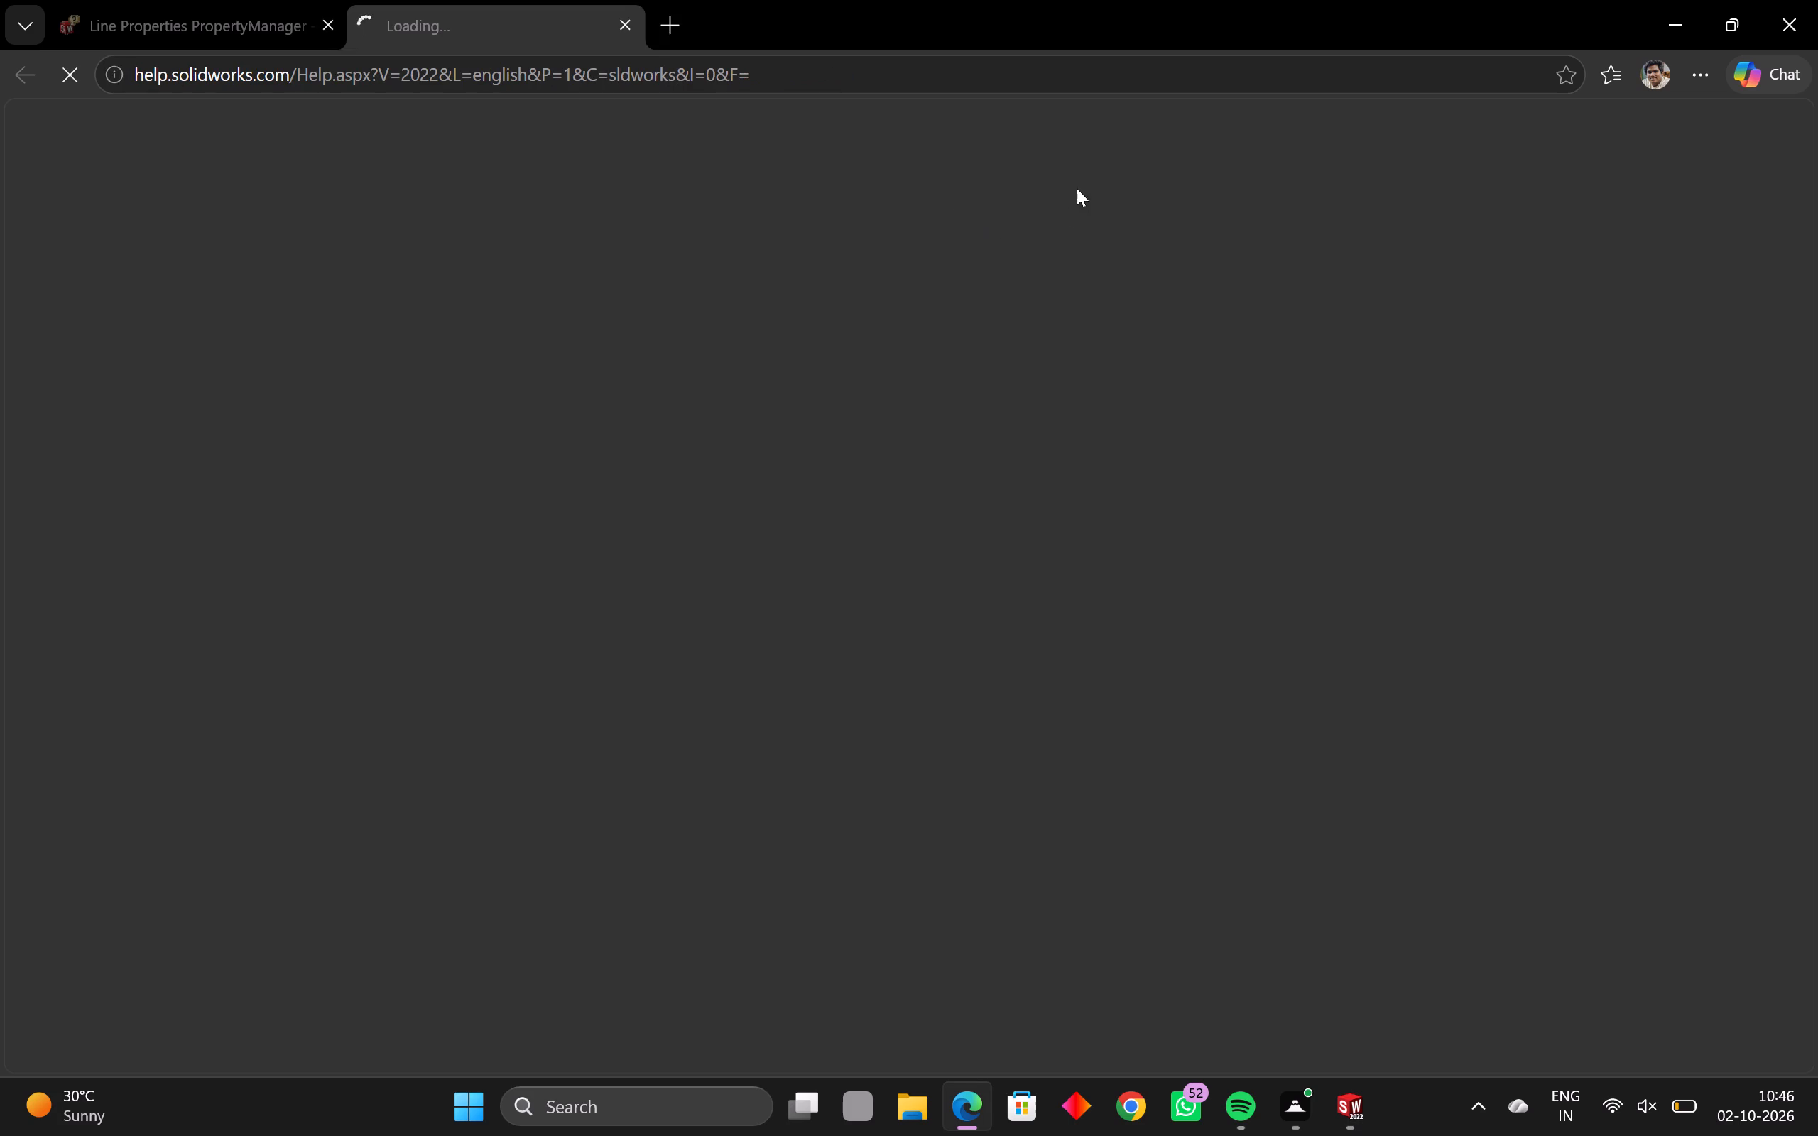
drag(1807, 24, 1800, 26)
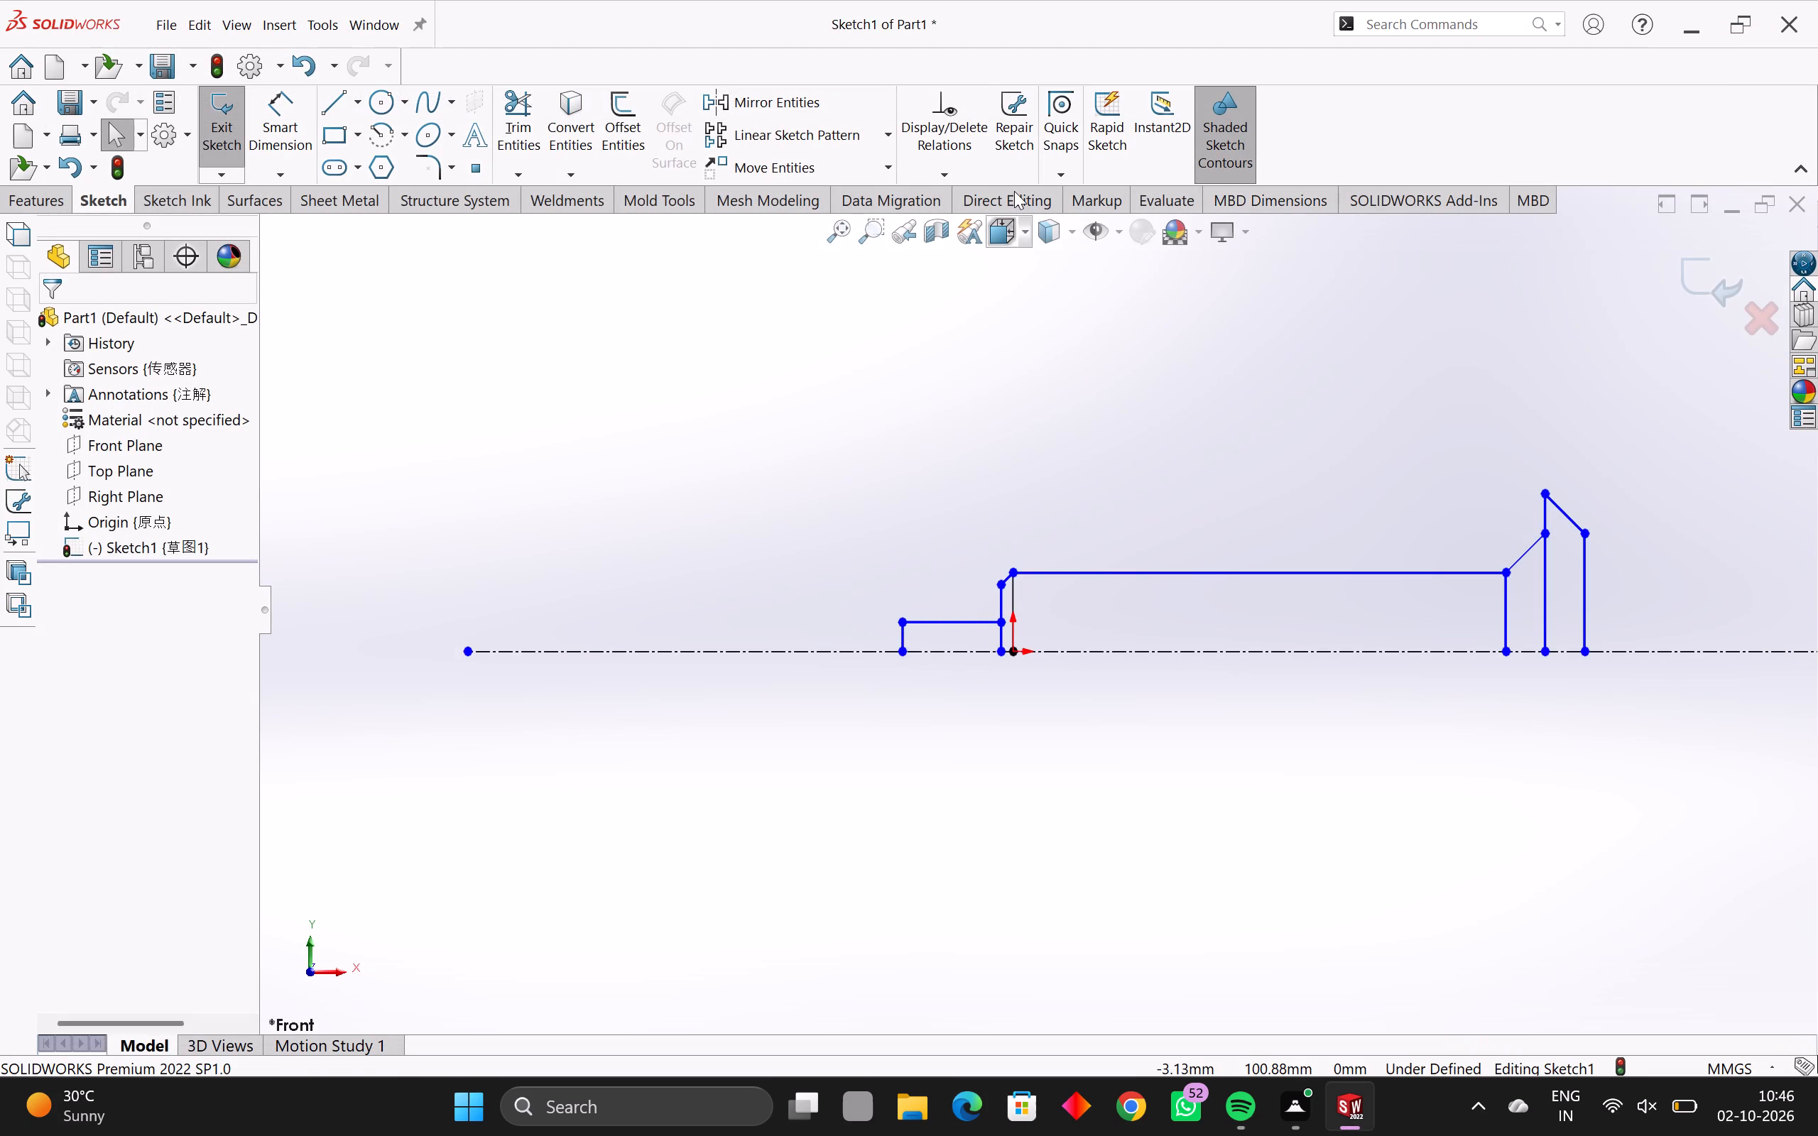
Apply Fully Define Sketch to the selected half-profile and centreline, with baseline horizontal and chain vertical dimensions from the origin and relations off.
click(947, 170)
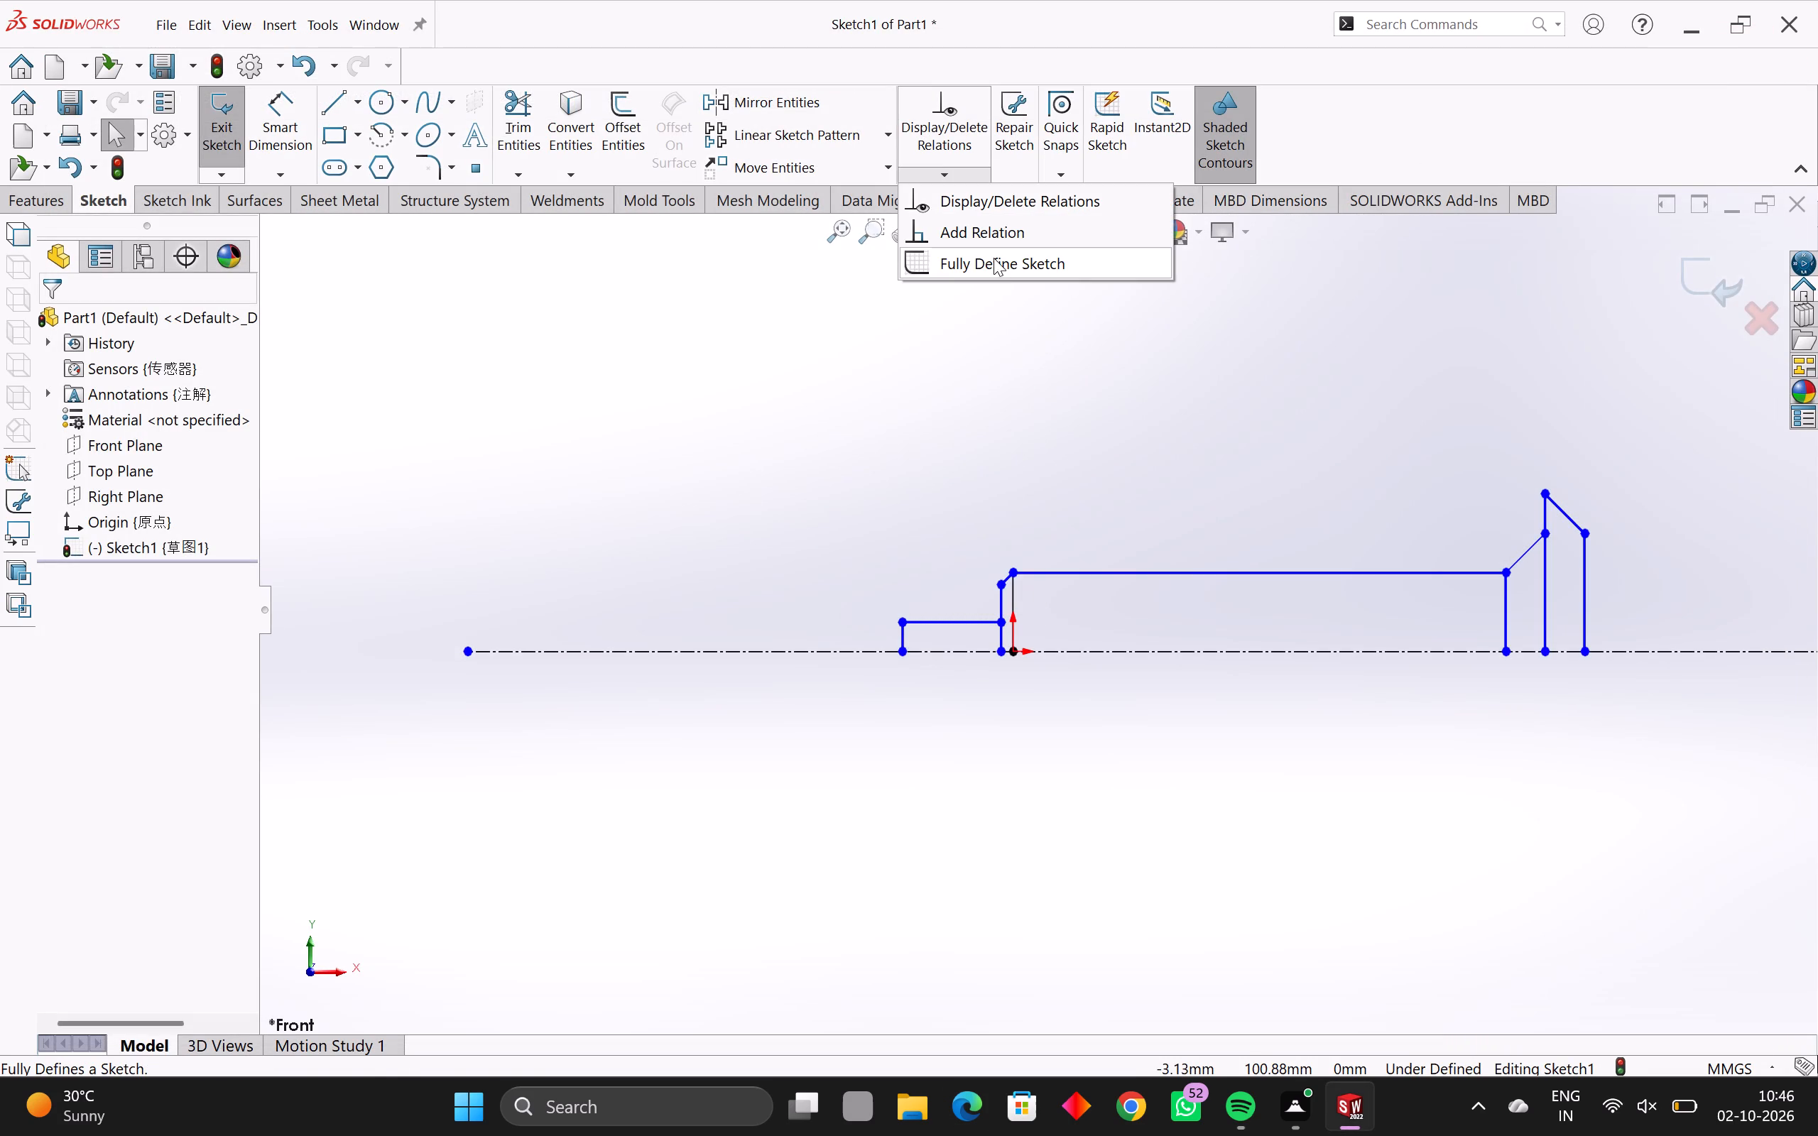
click(994, 258)
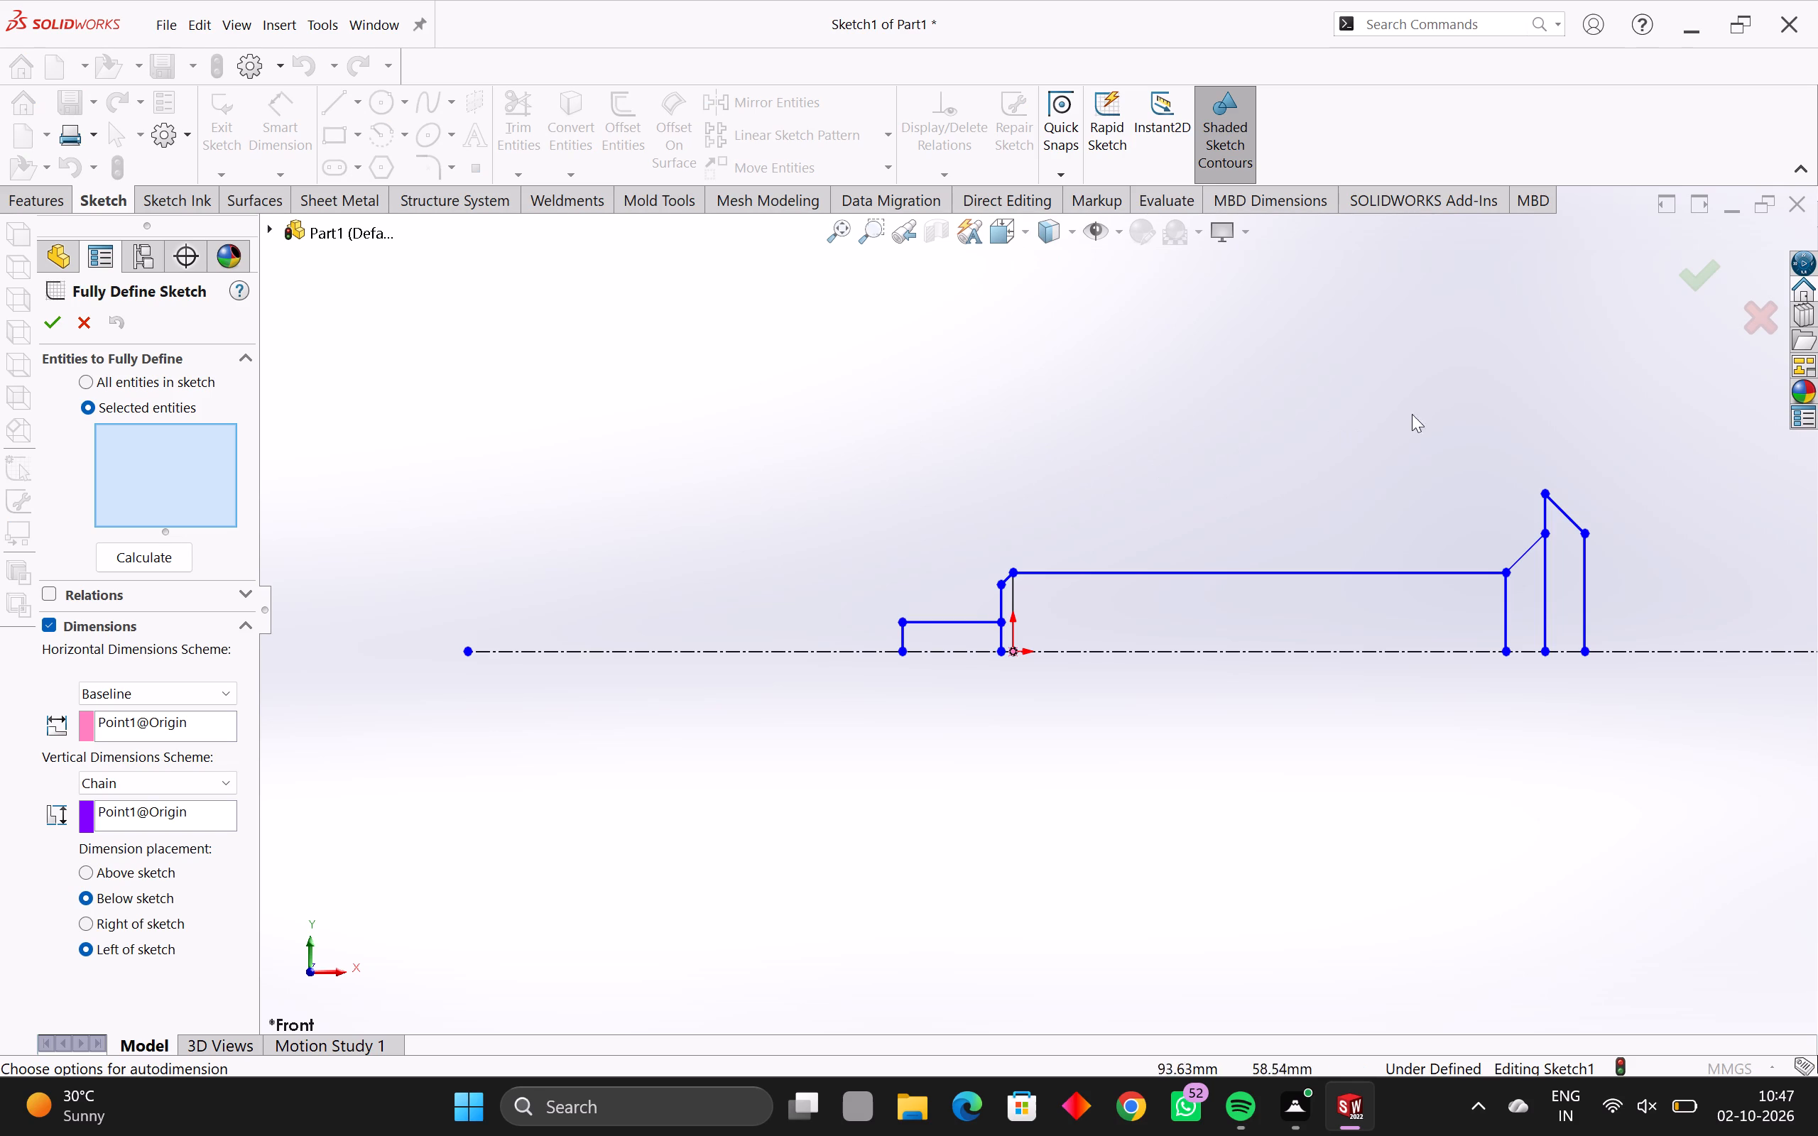
drag(1699, 420, 1312, 603)
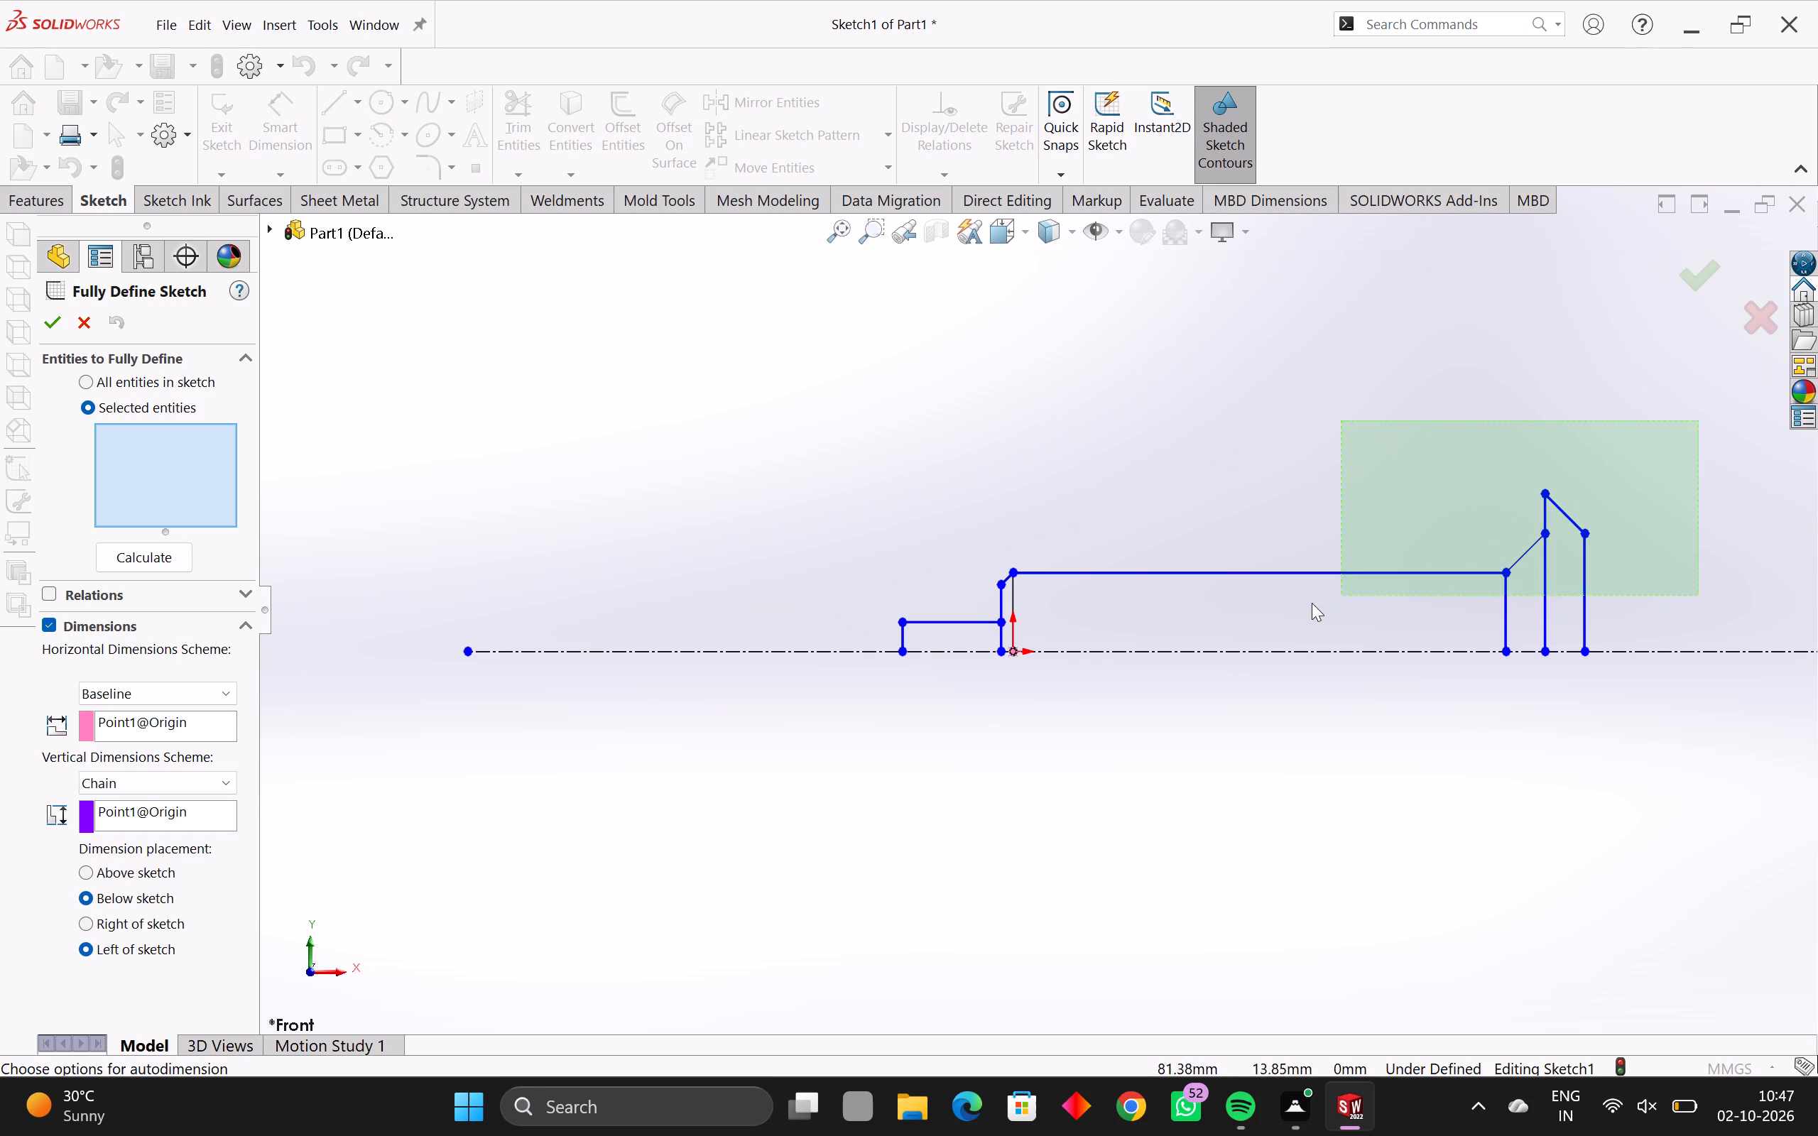
drag(1312, 603, 979, 635)
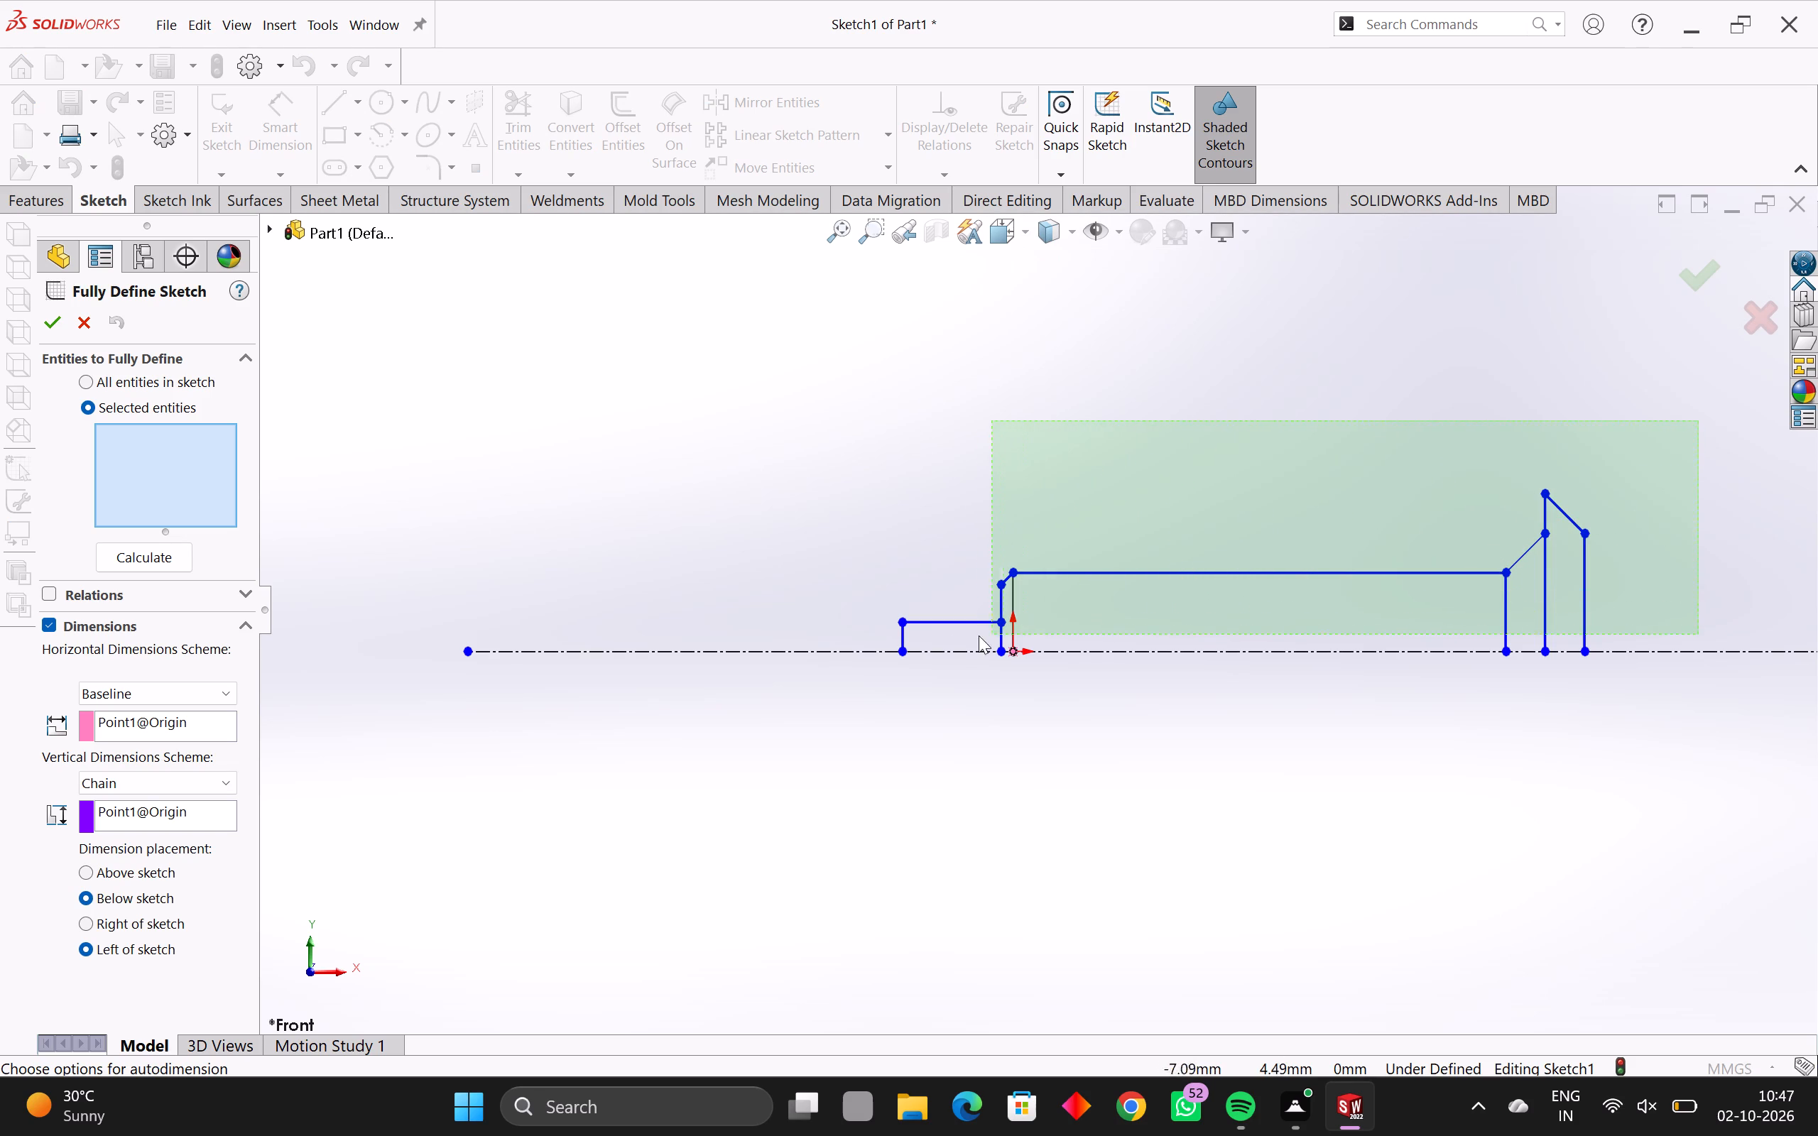
drag(979, 635, 815, 700)
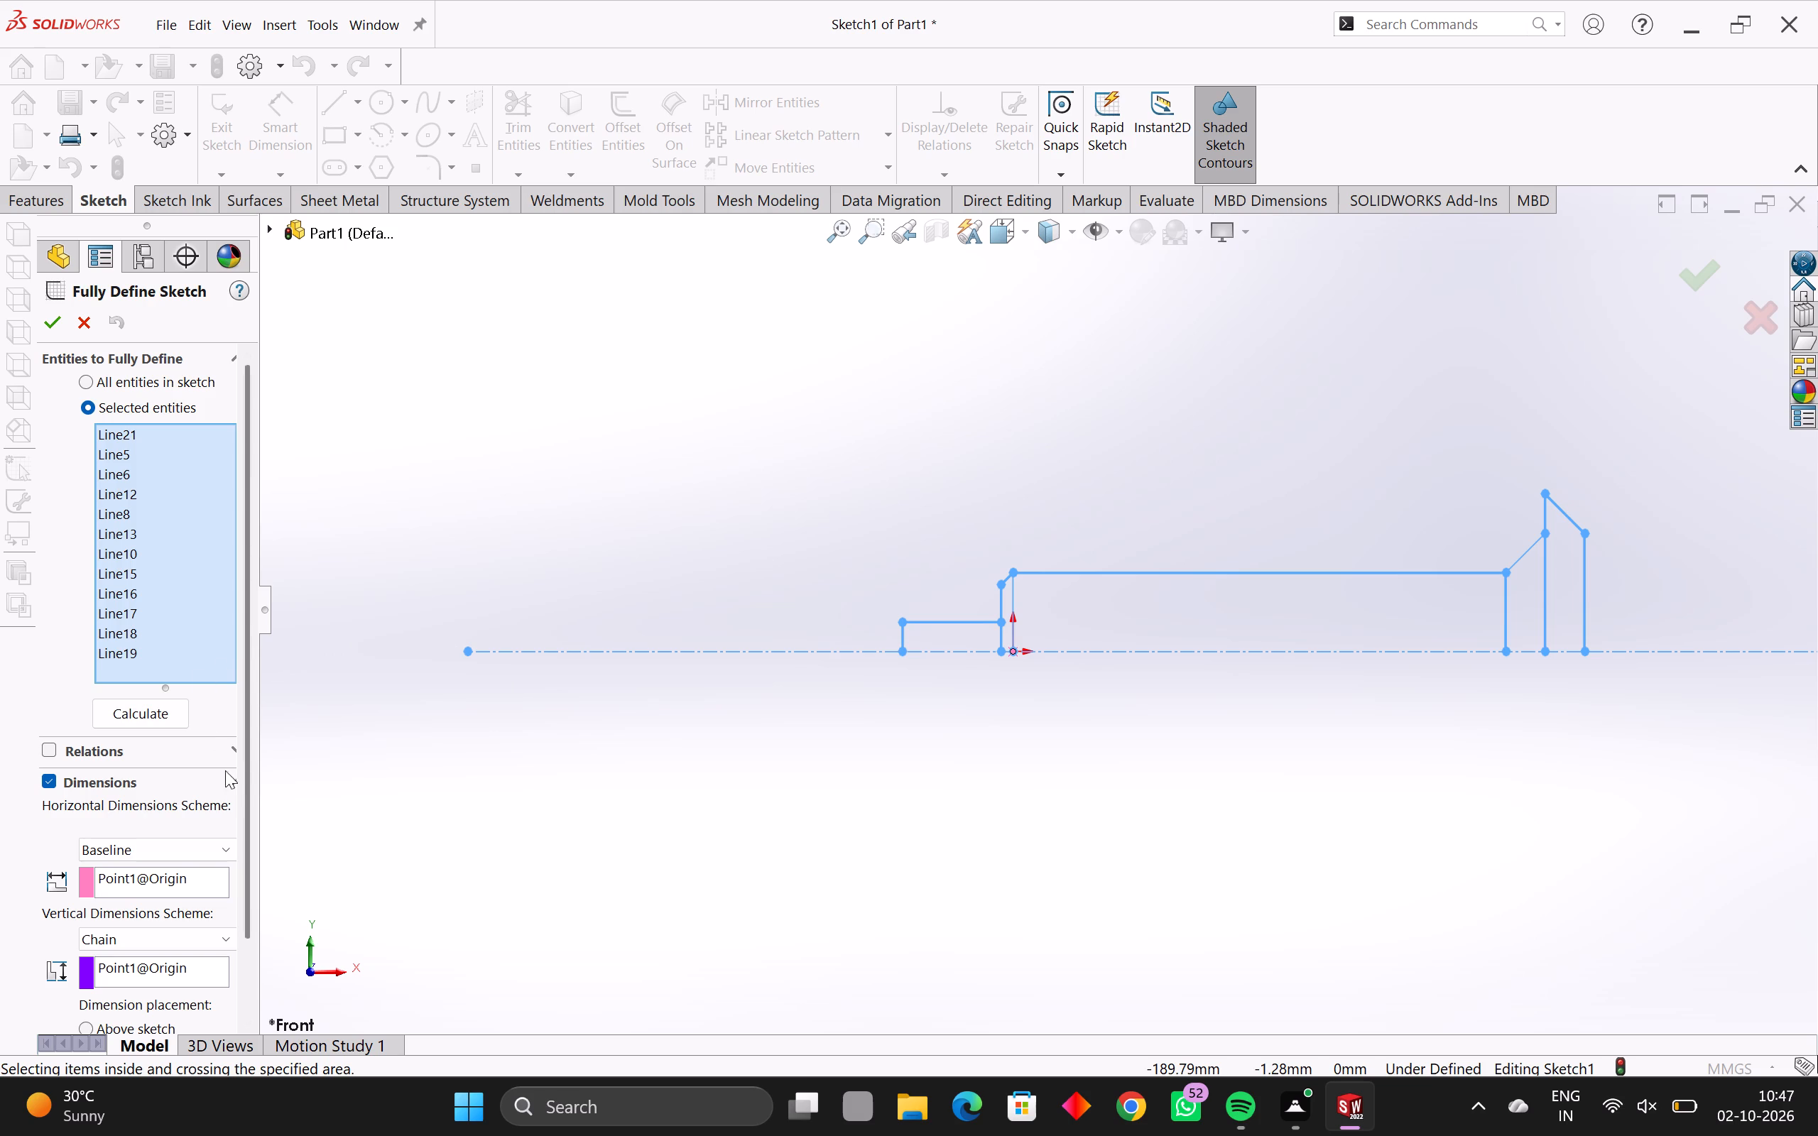
click(170, 716)
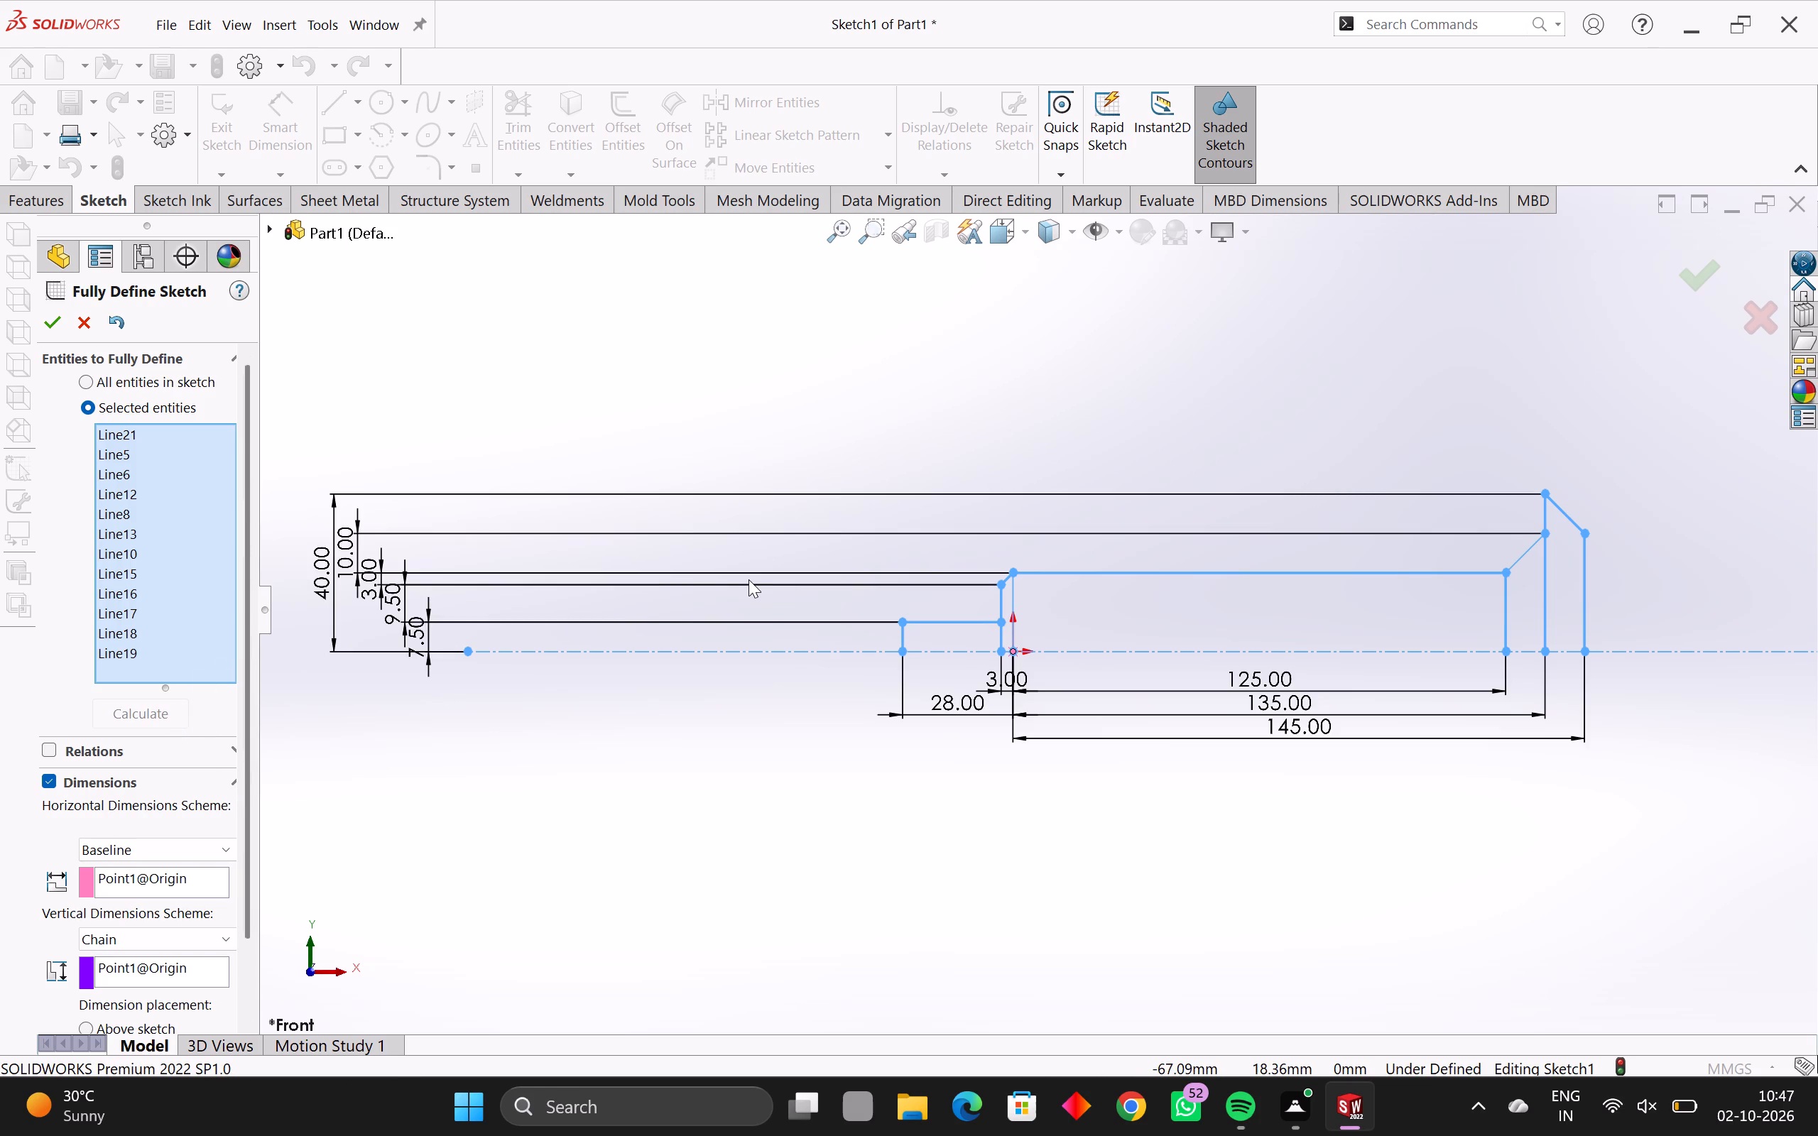
key(Return)
click(48, 321)
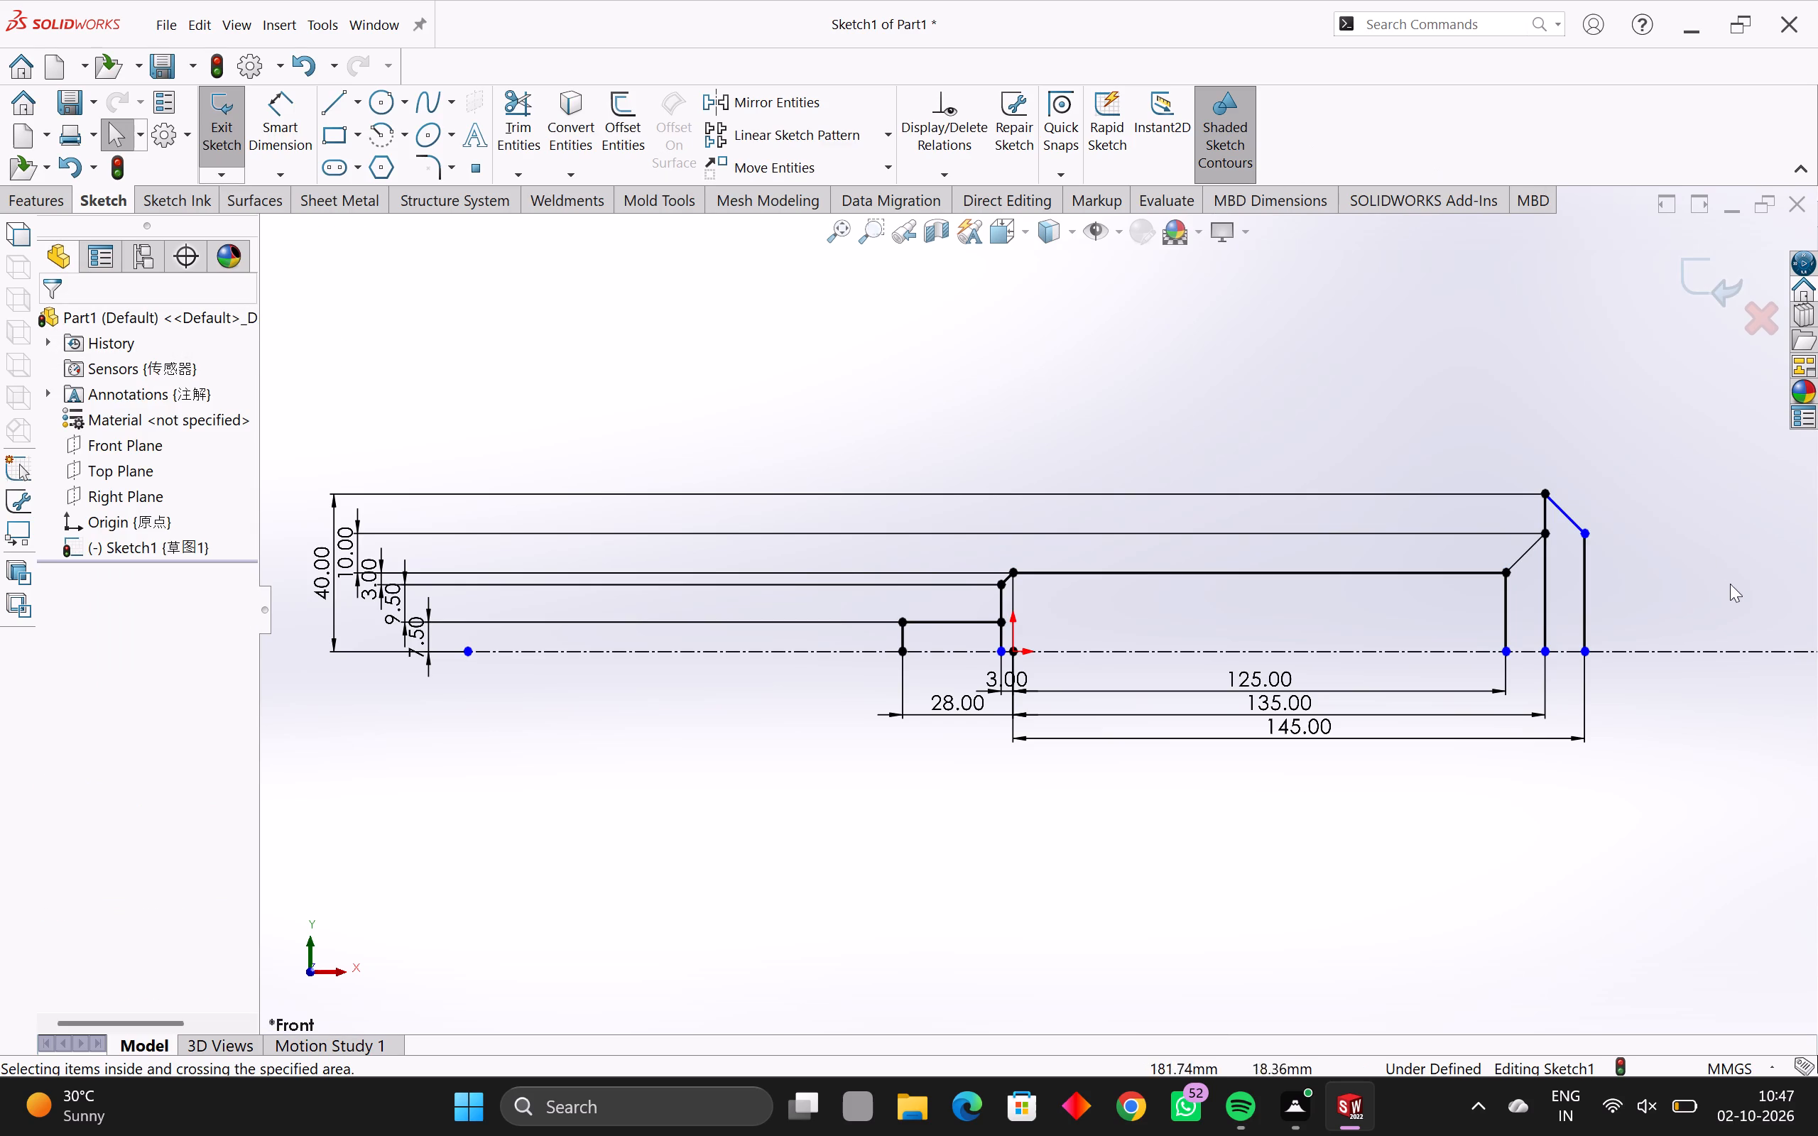
Dimension the horizontal distance between the centreline endpoints of the long body's flange-side vertical line and the flange's outer face line.
scroll(967, 675, up, 3)
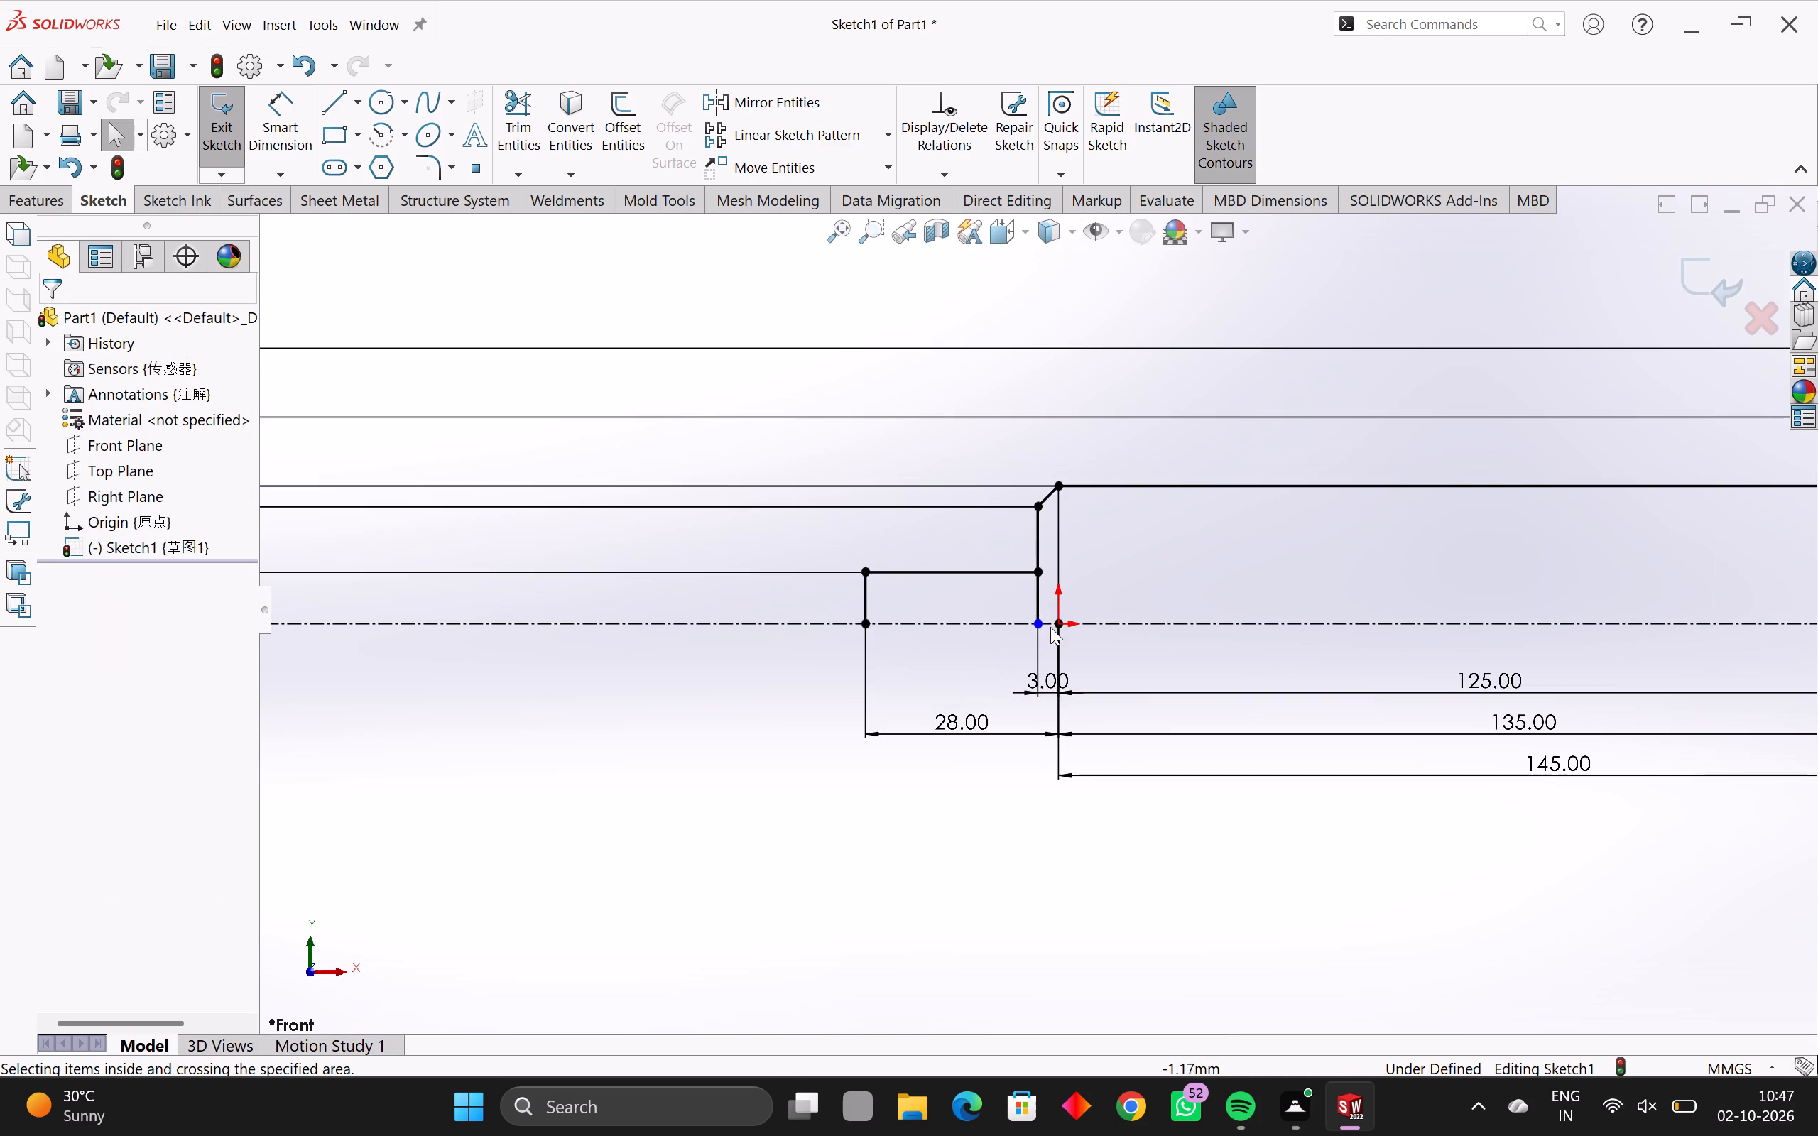
scroll(1051, 627, up, 3)
scroll(1051, 627, down, 2)
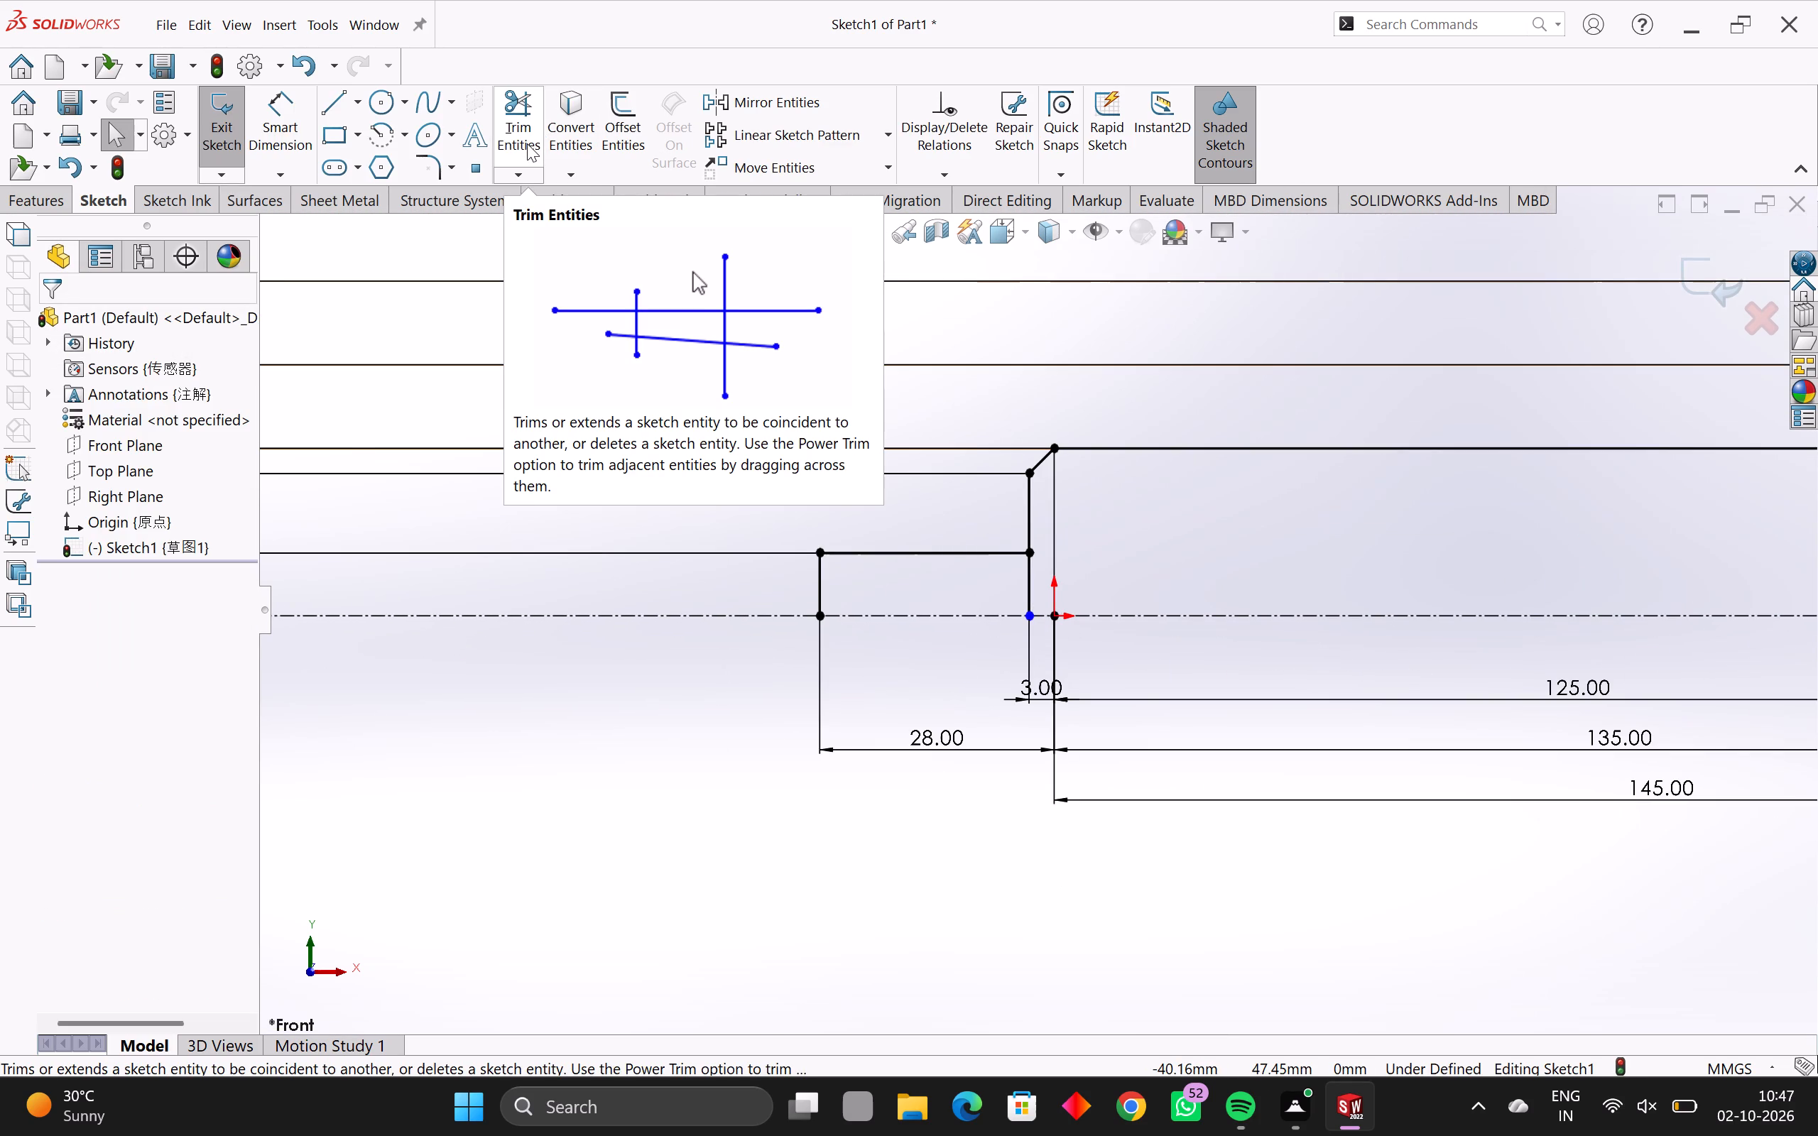
click(270, 131)
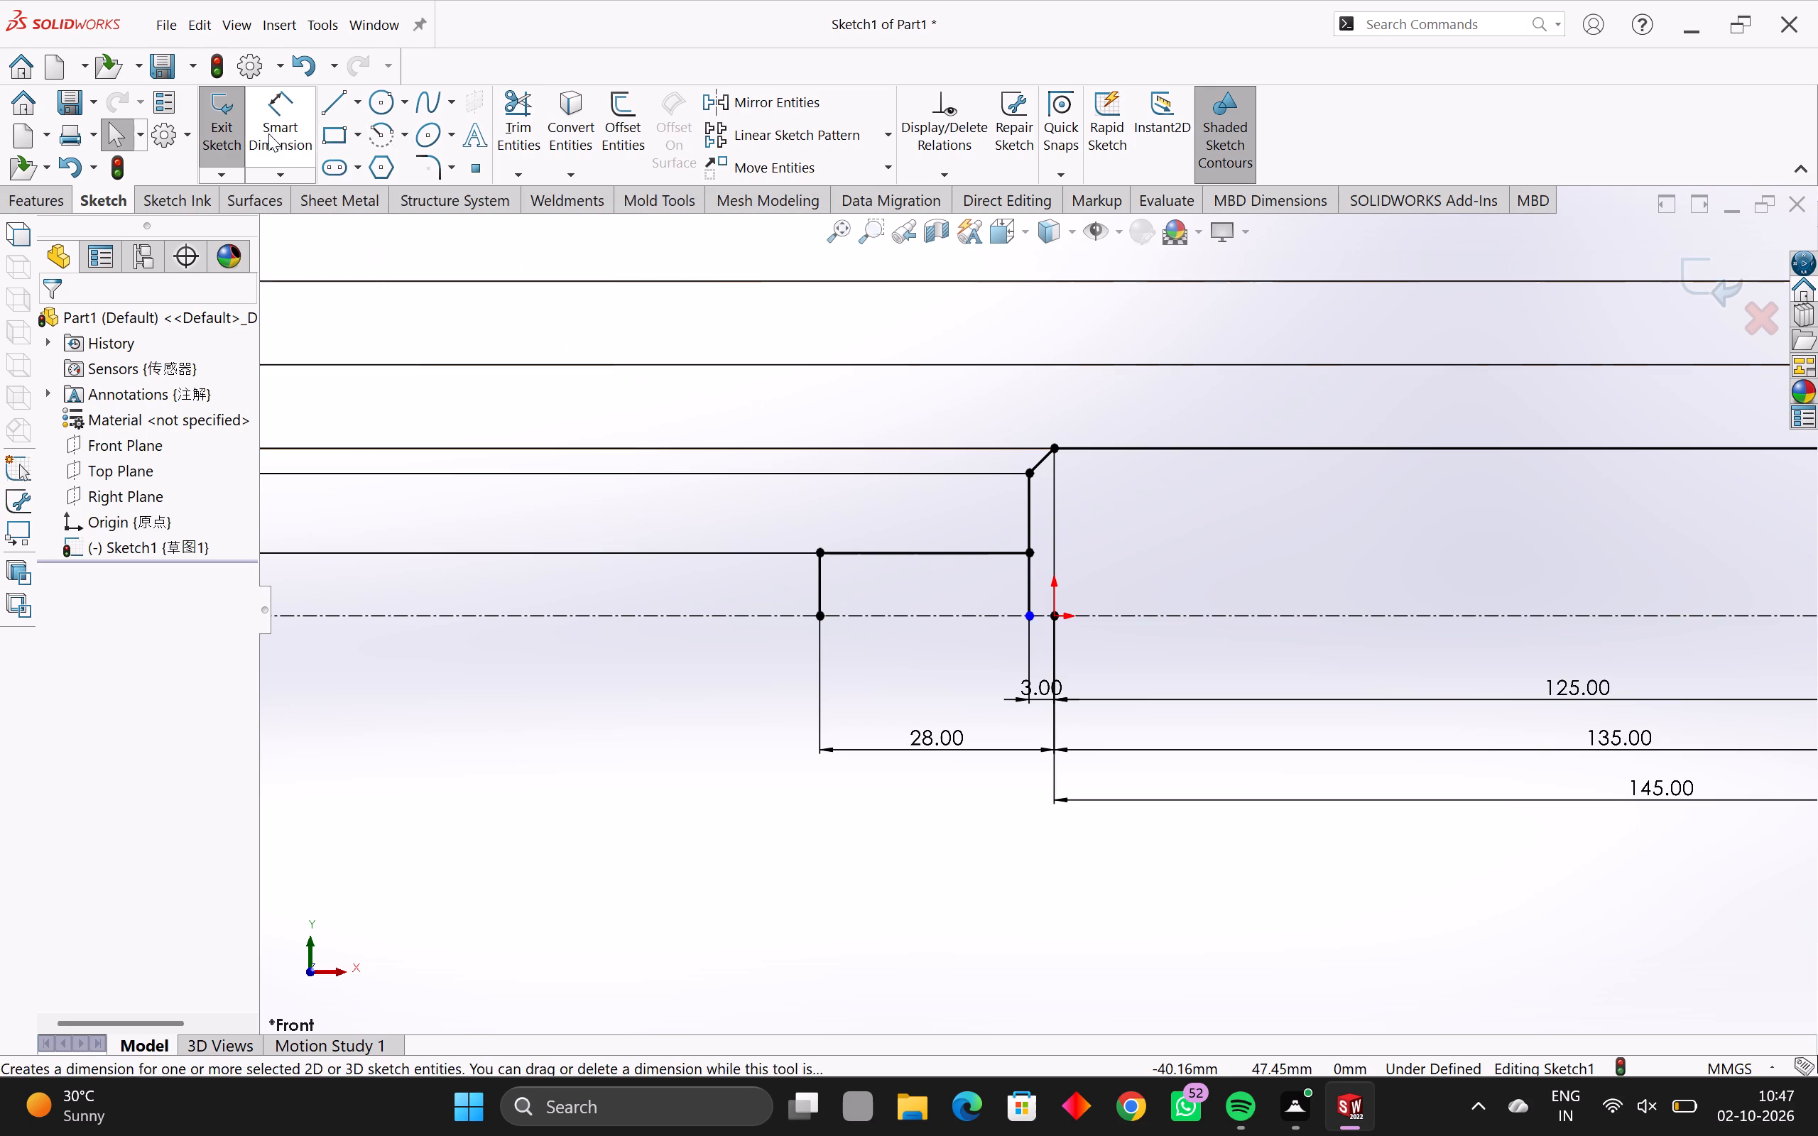
scroll(768, 461, down, 2)
scroll(1172, 439, down, 3)
scroll(1508, 618, up, 4)
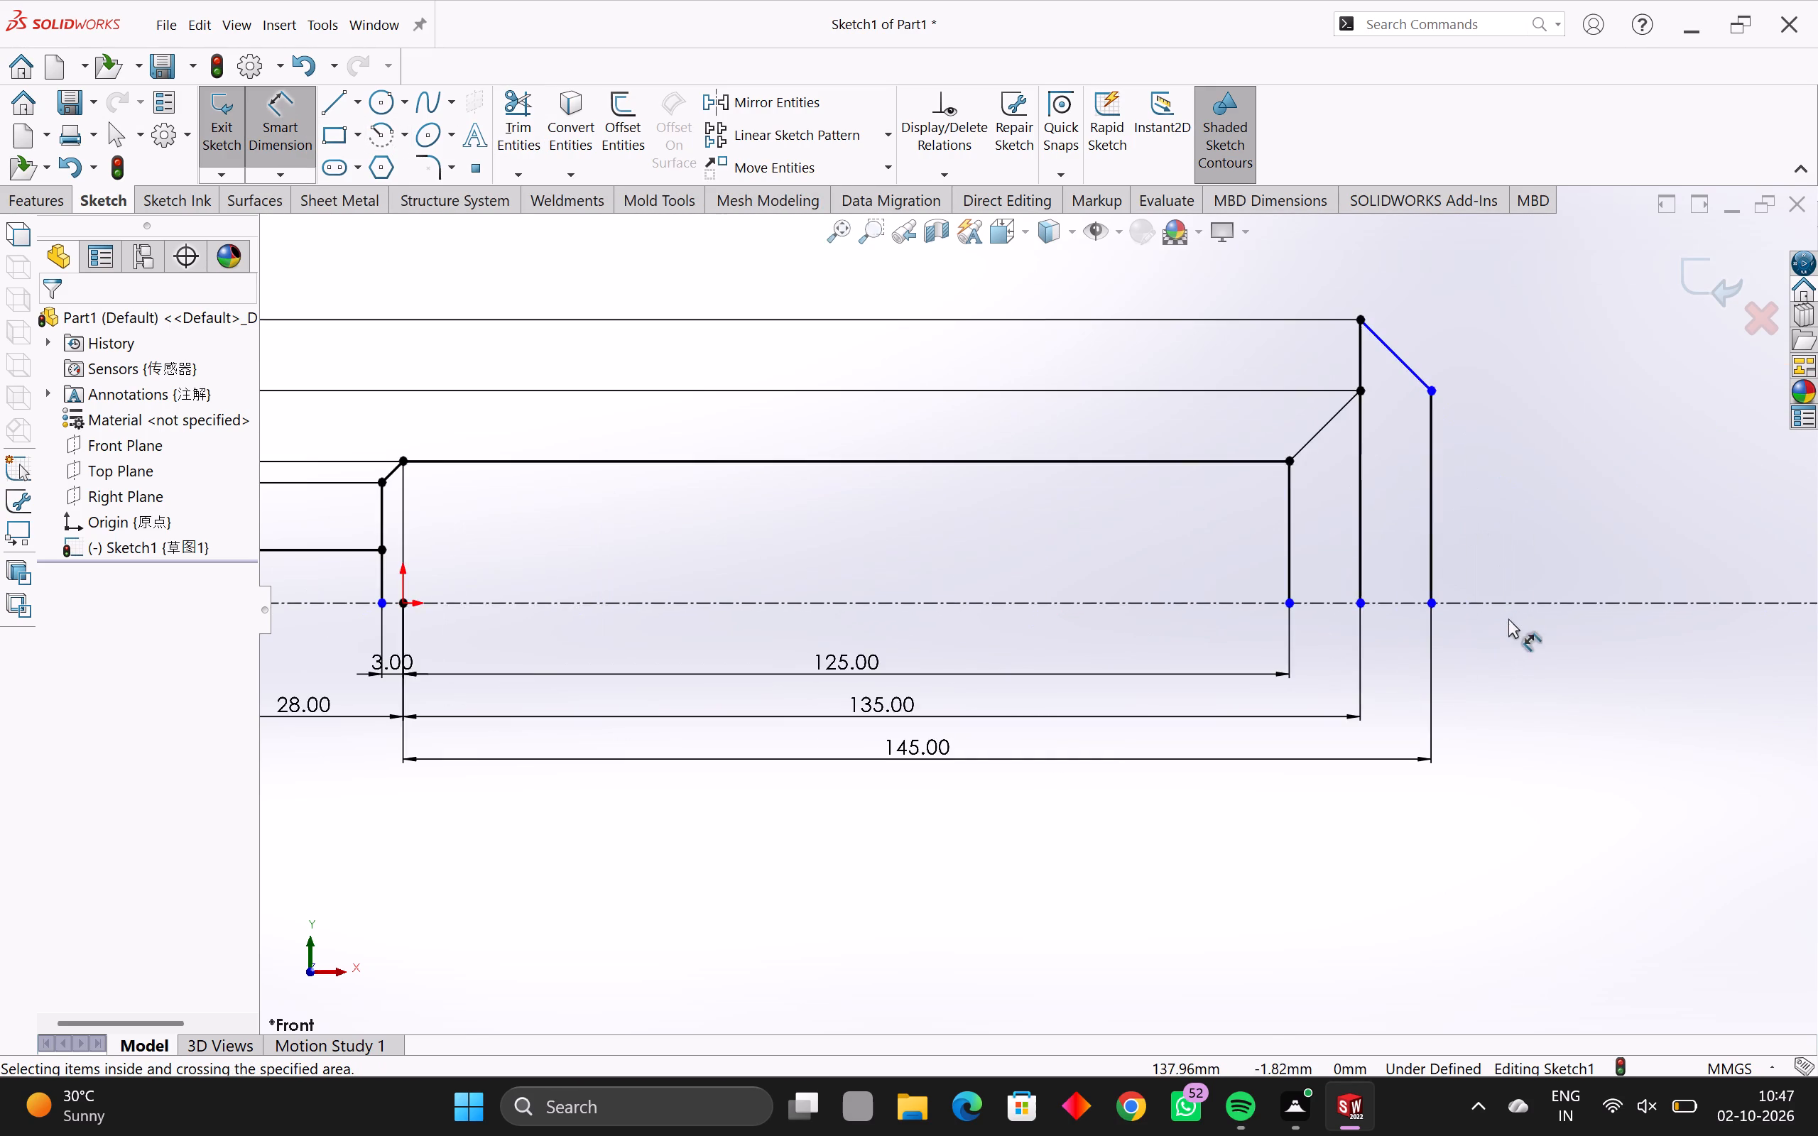
scroll(1489, 615, up, 2)
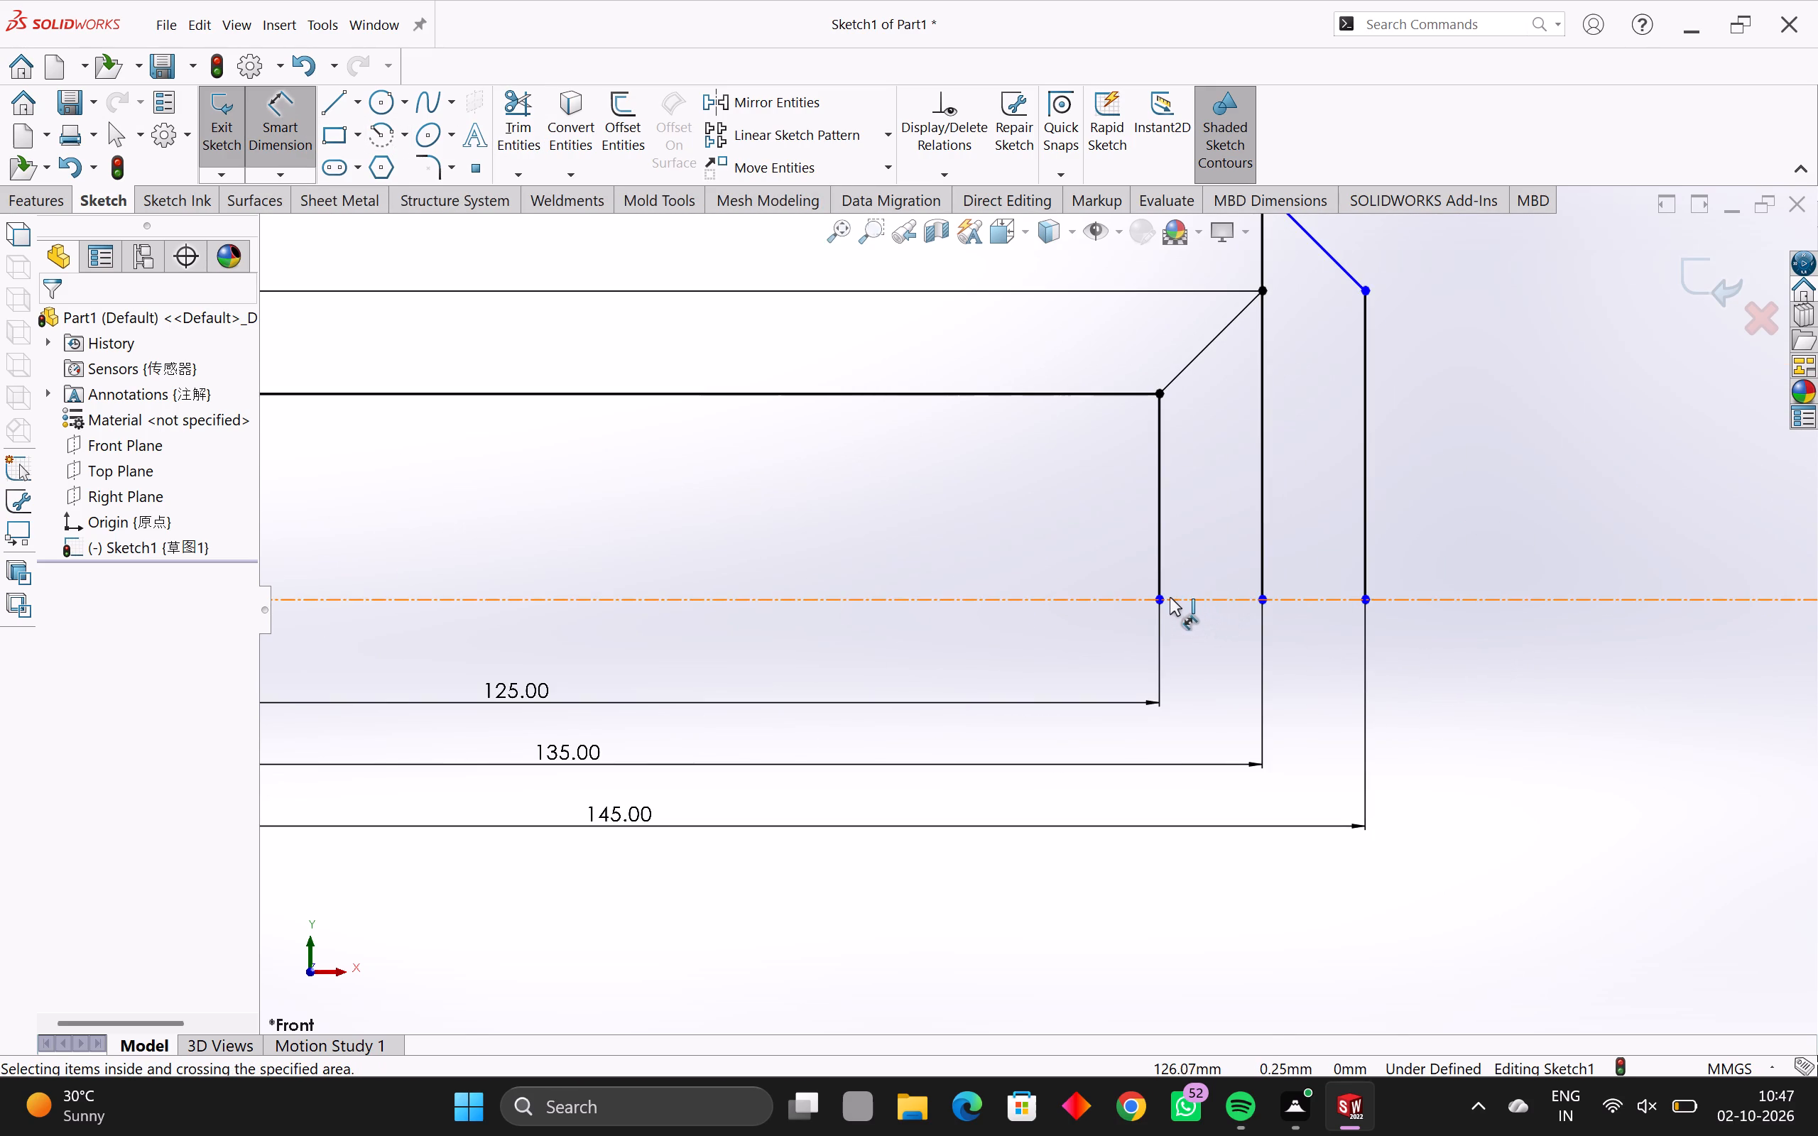
click(1160, 597)
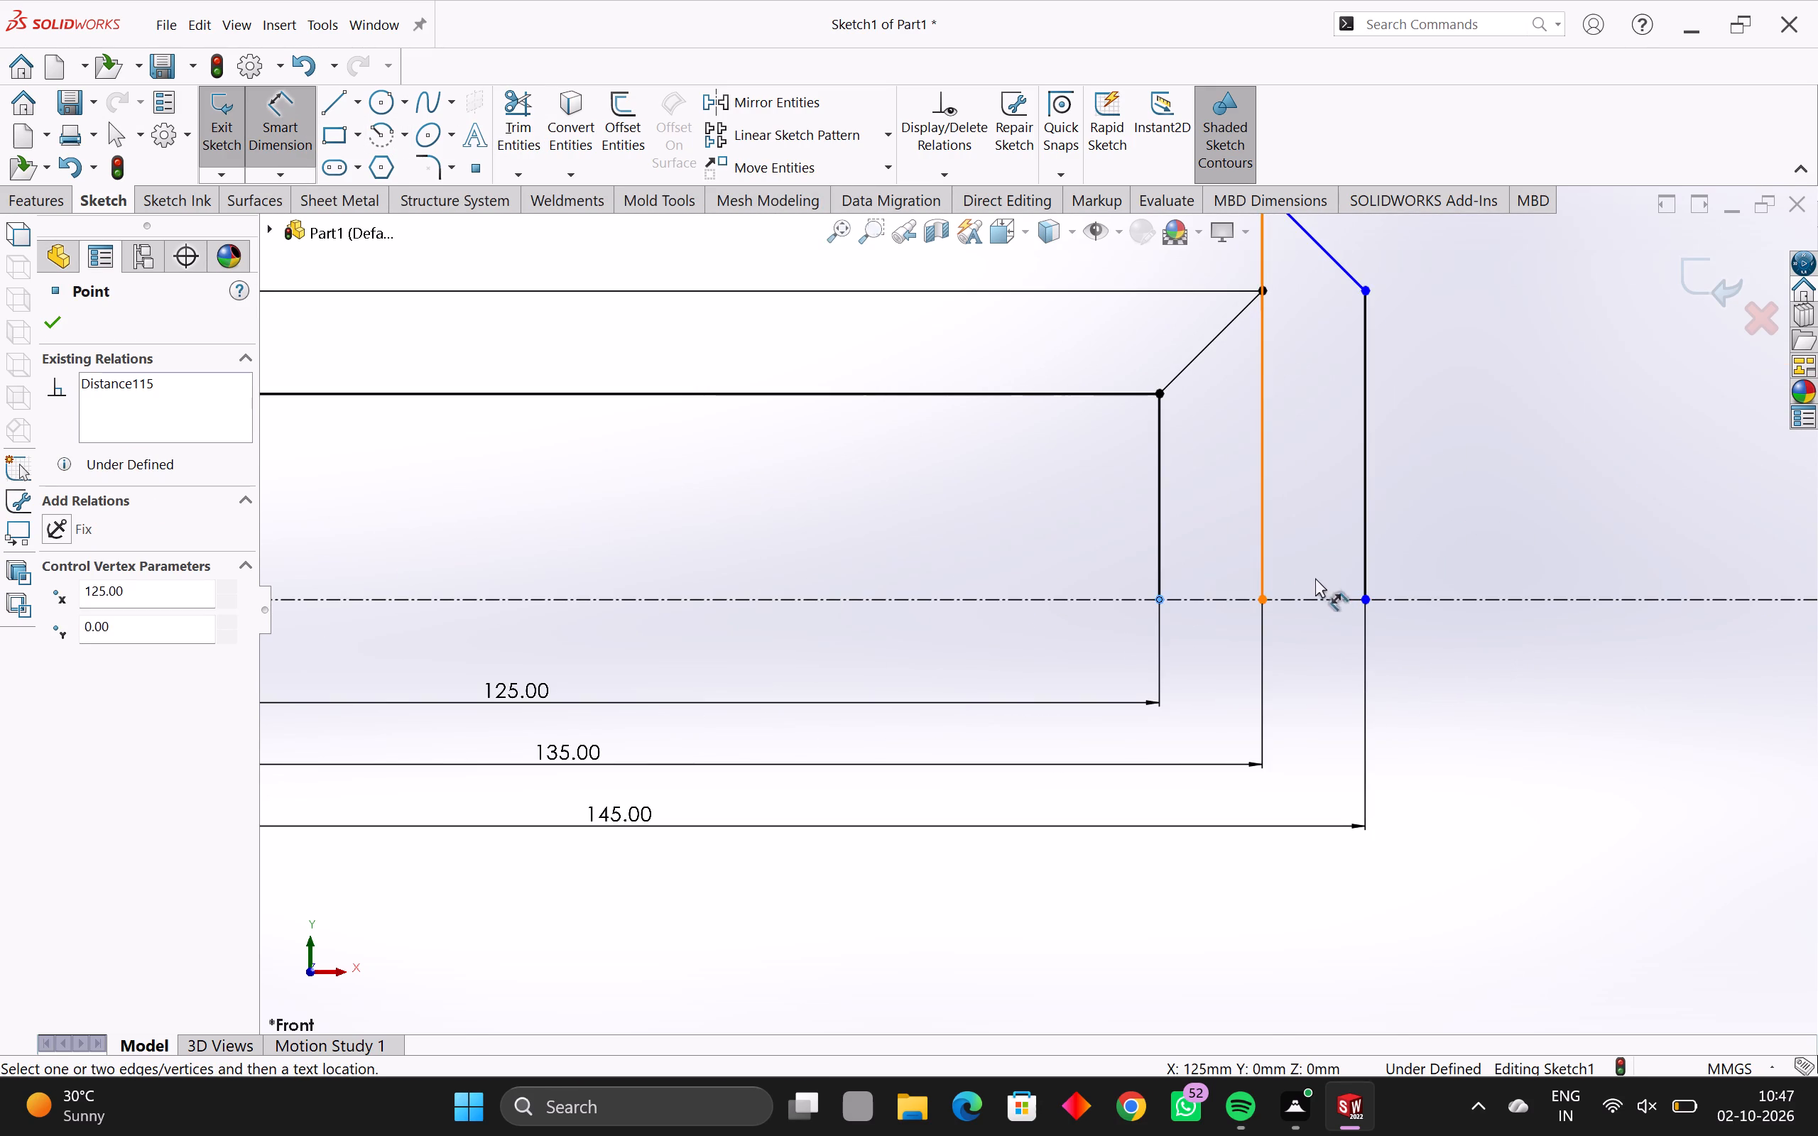
click(1365, 596)
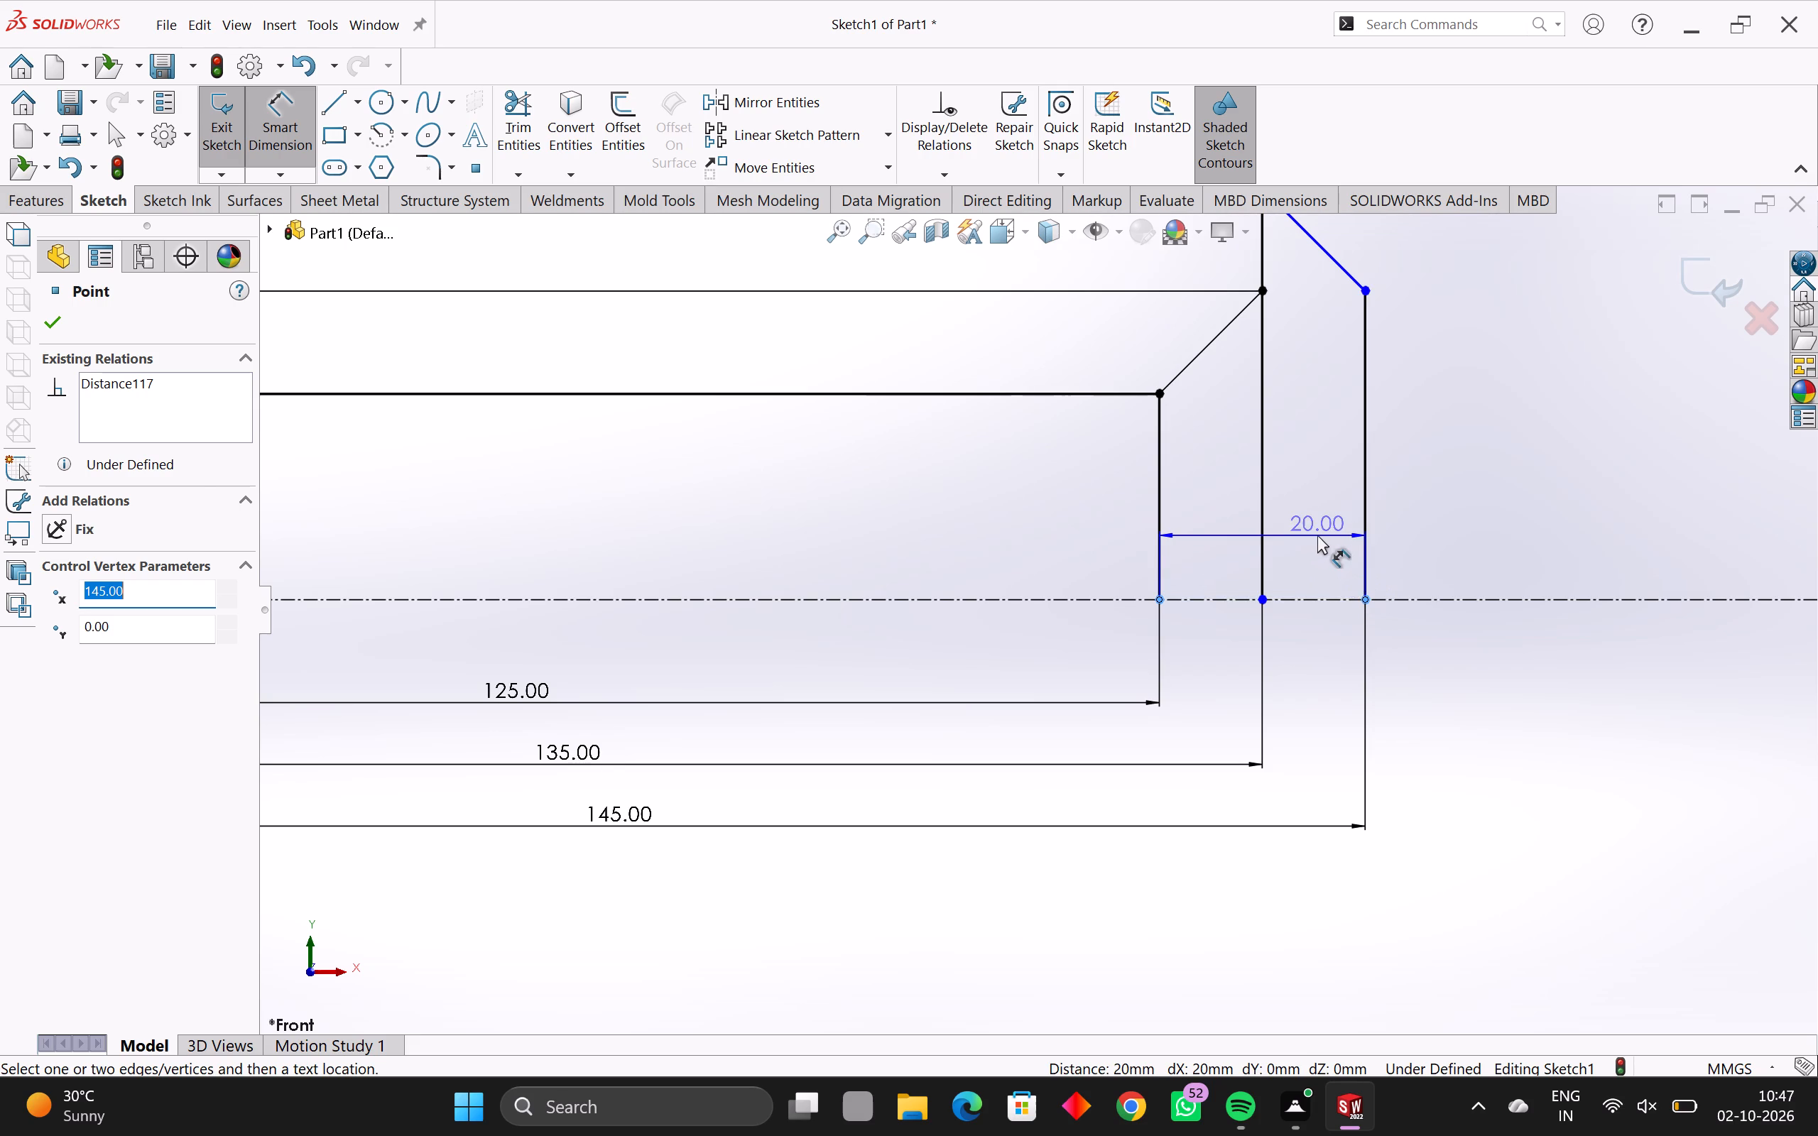
click(1317, 535)
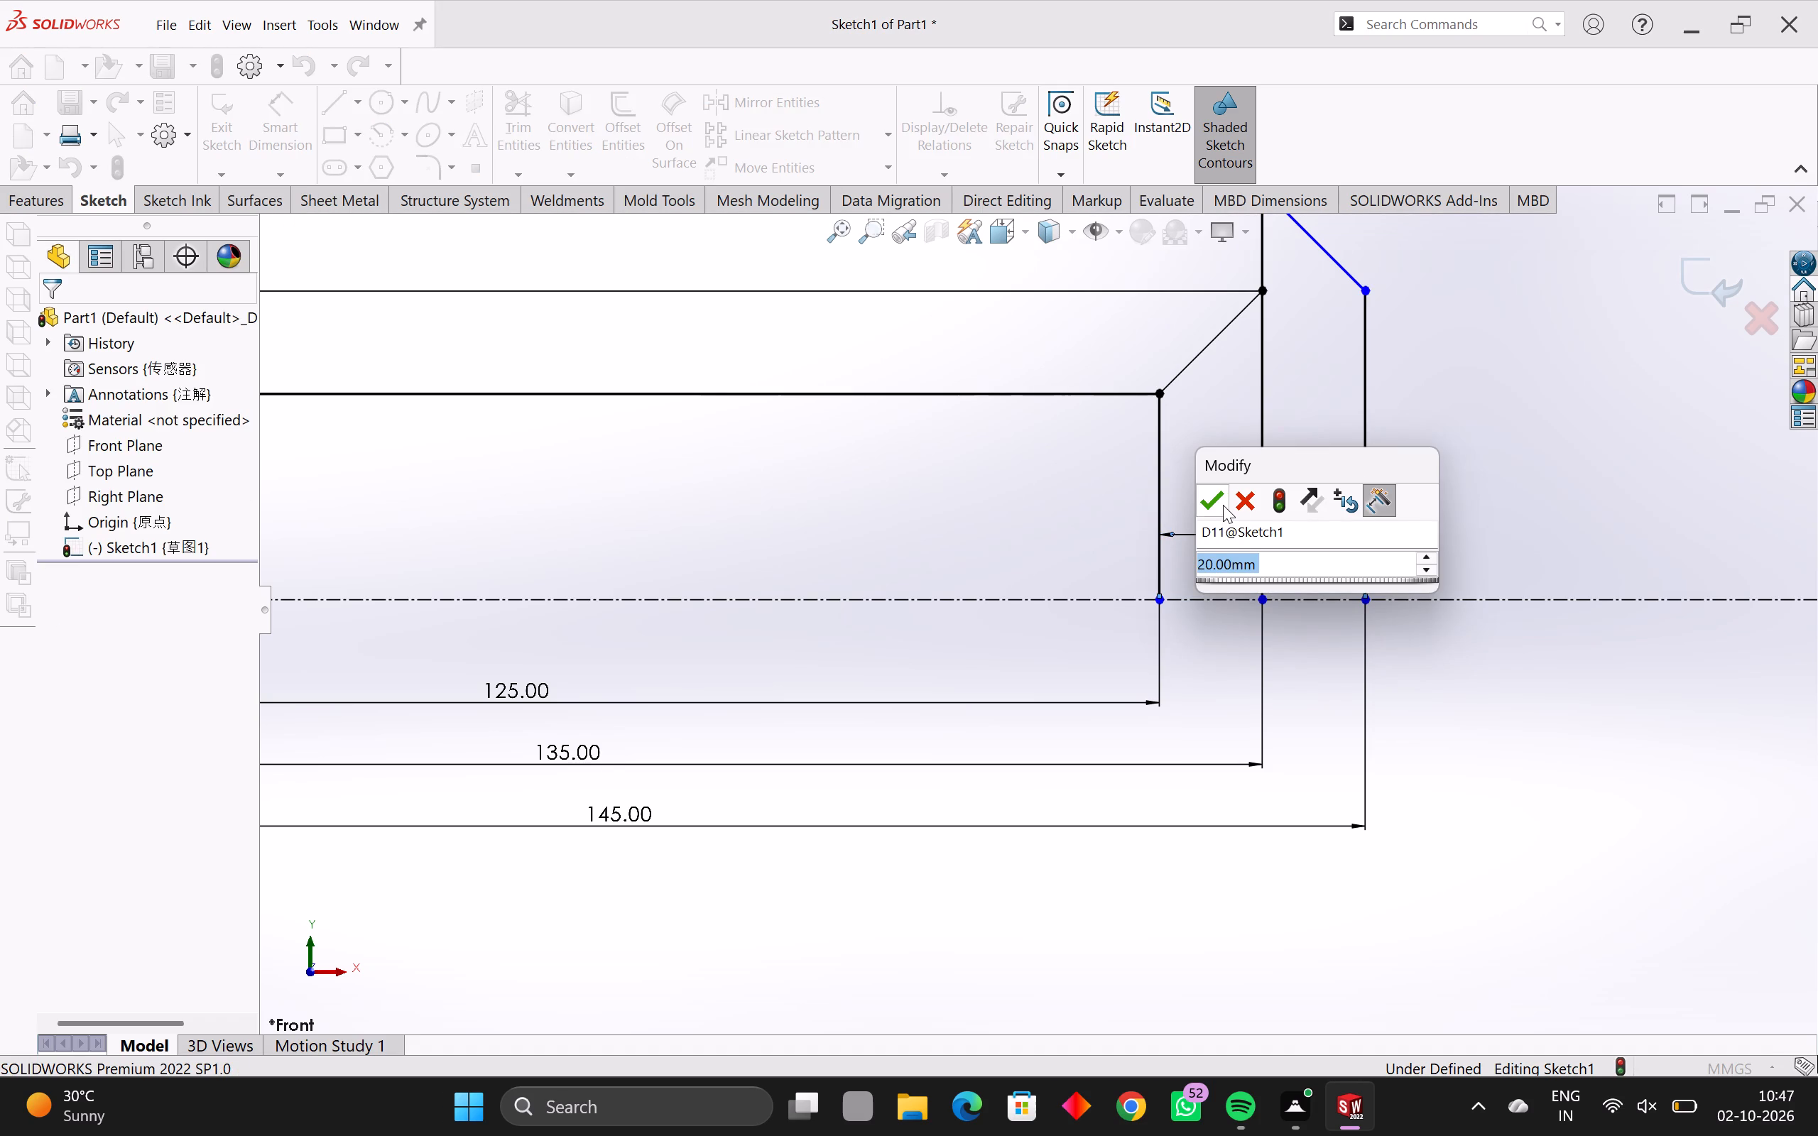
click(1223, 505)
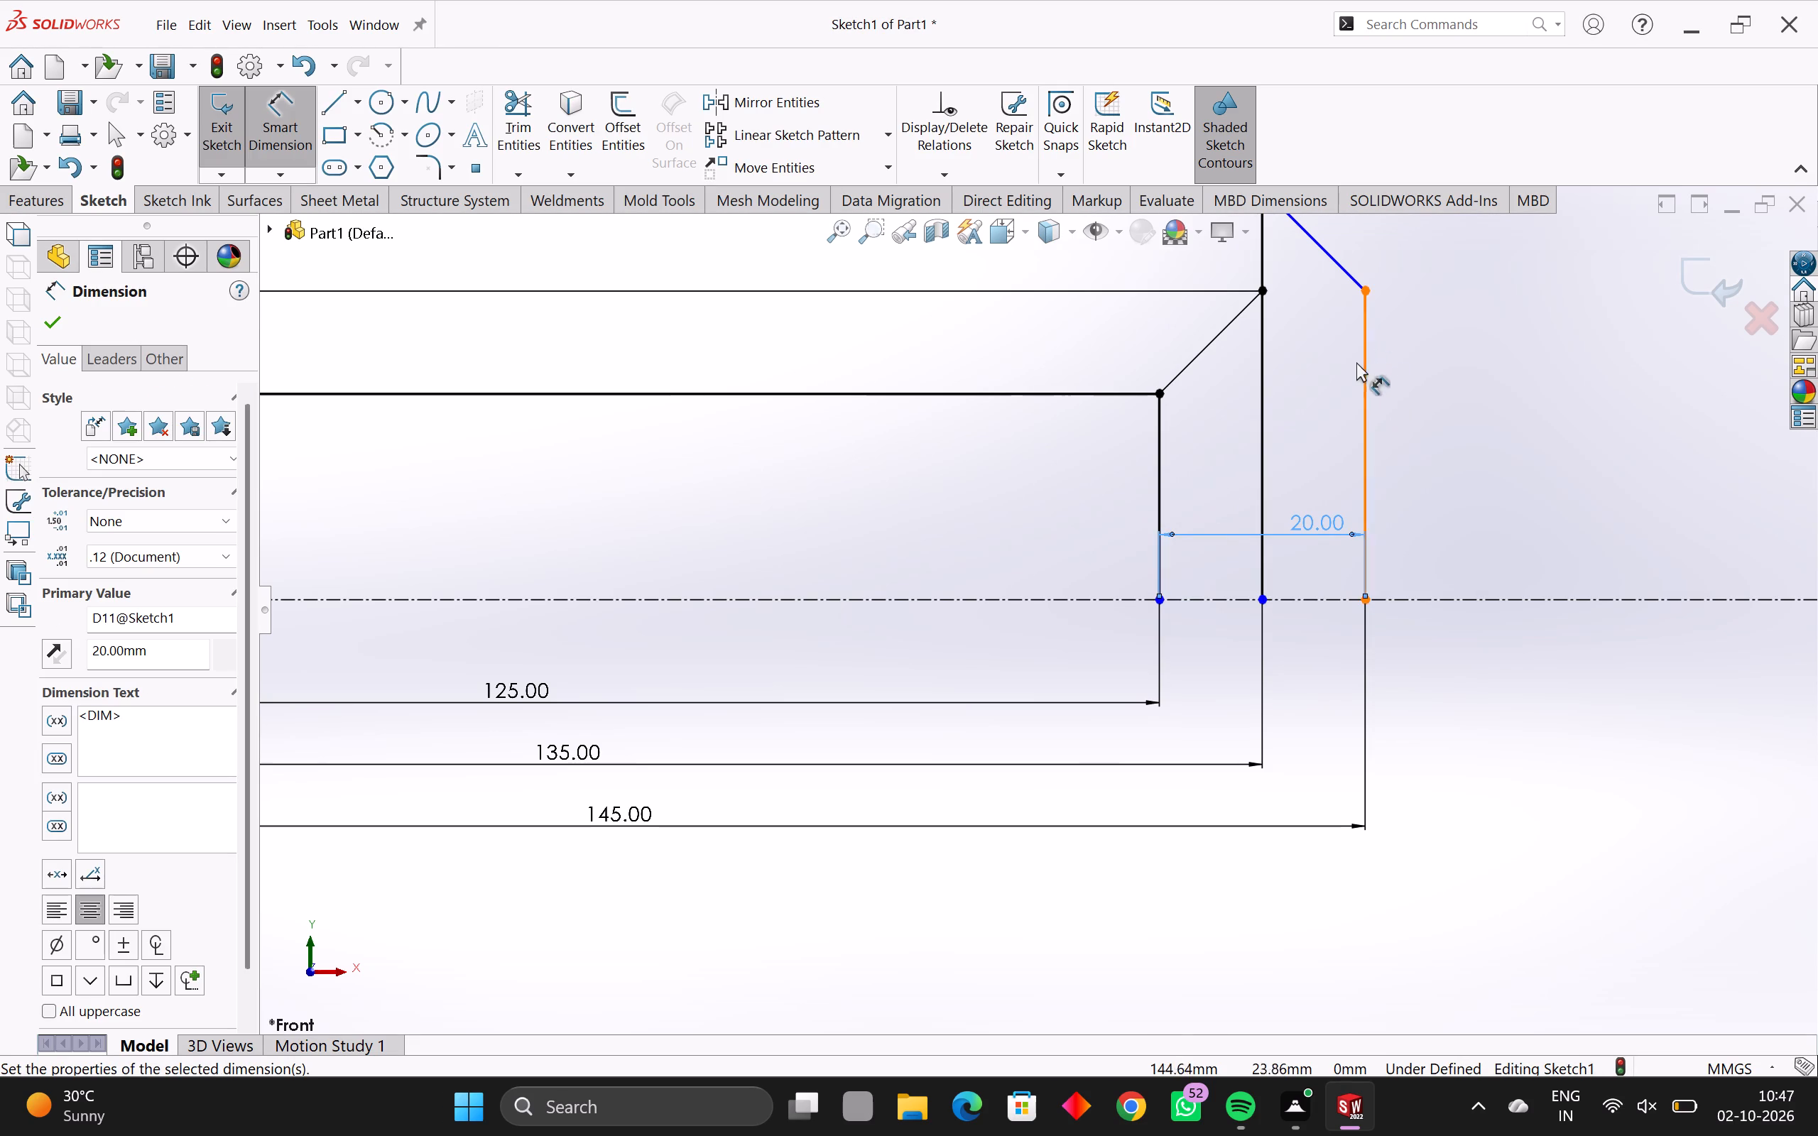
Dimension the angle between the flange's outer chamfer line and the centreline.
scroll(1345, 346, down, 4)
scroll(1193, 430, up, 1)
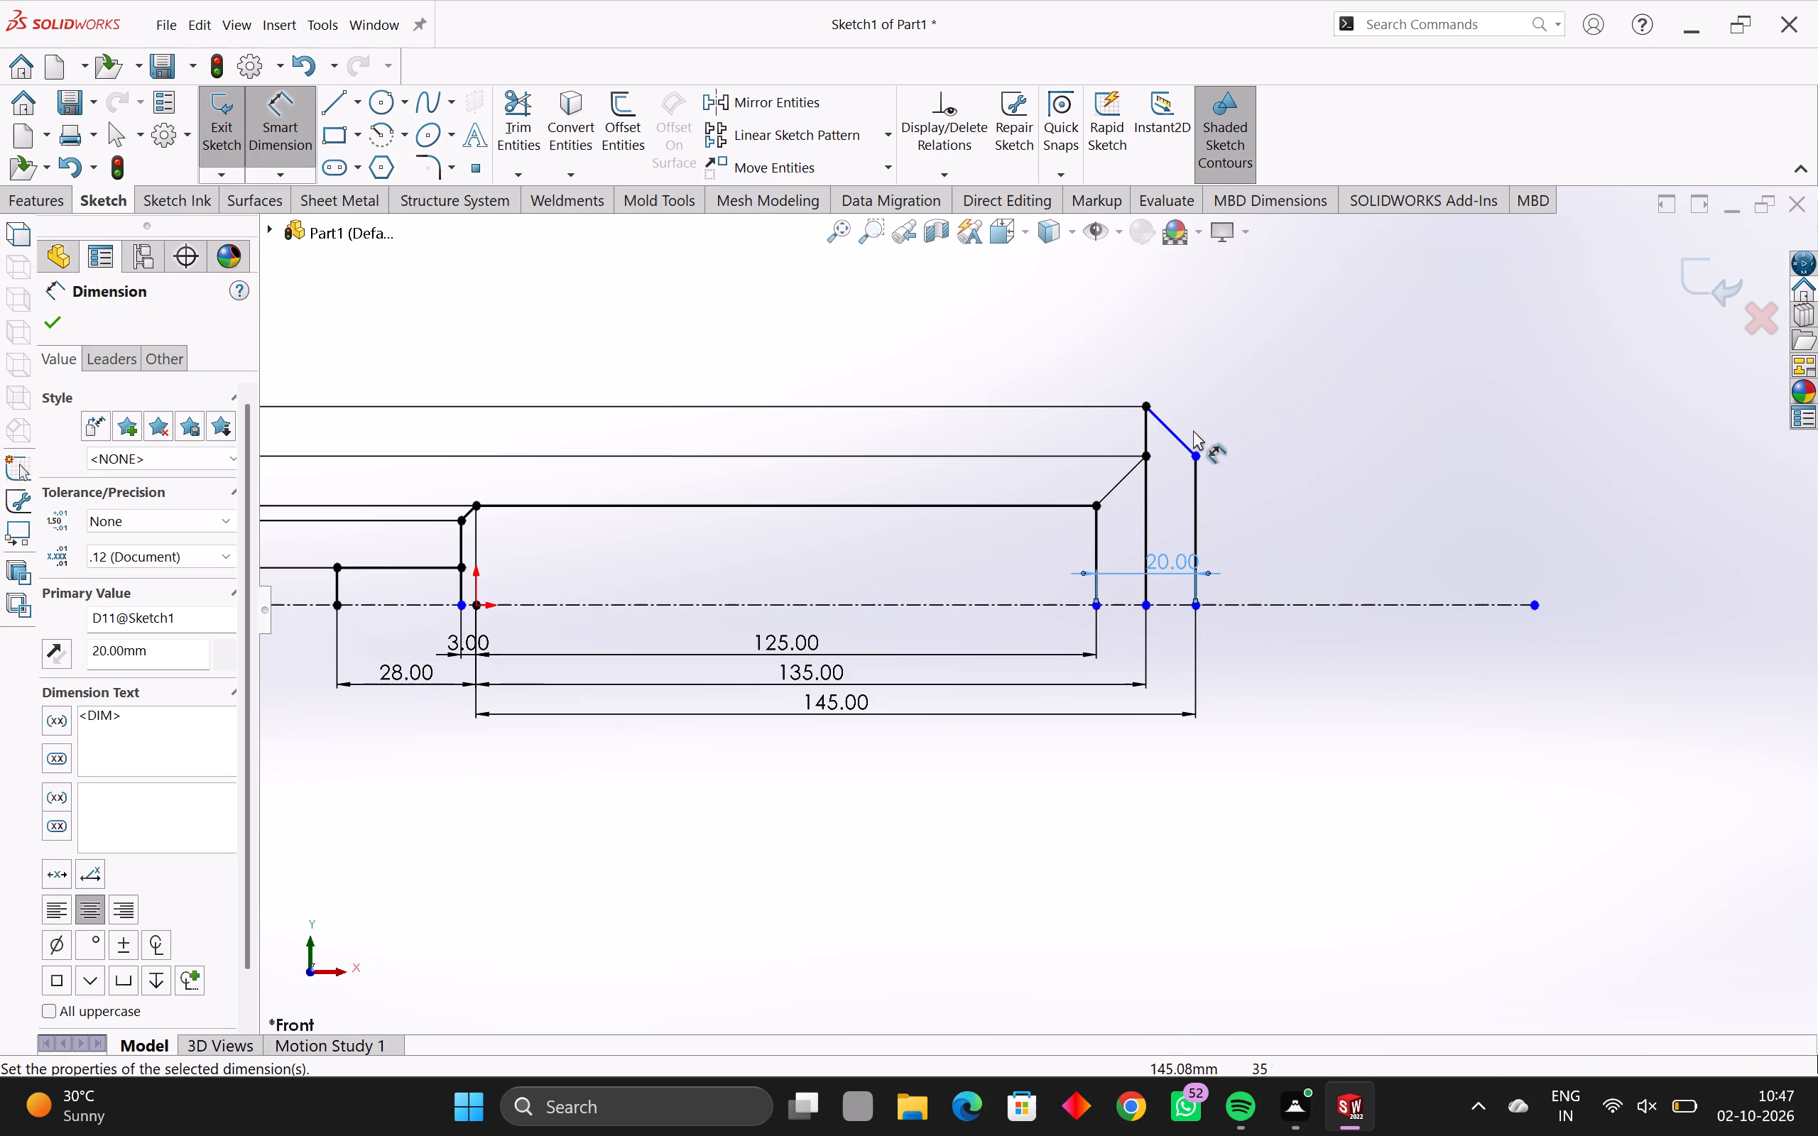
scroll(1193, 430, up, 2)
click(1128, 464)
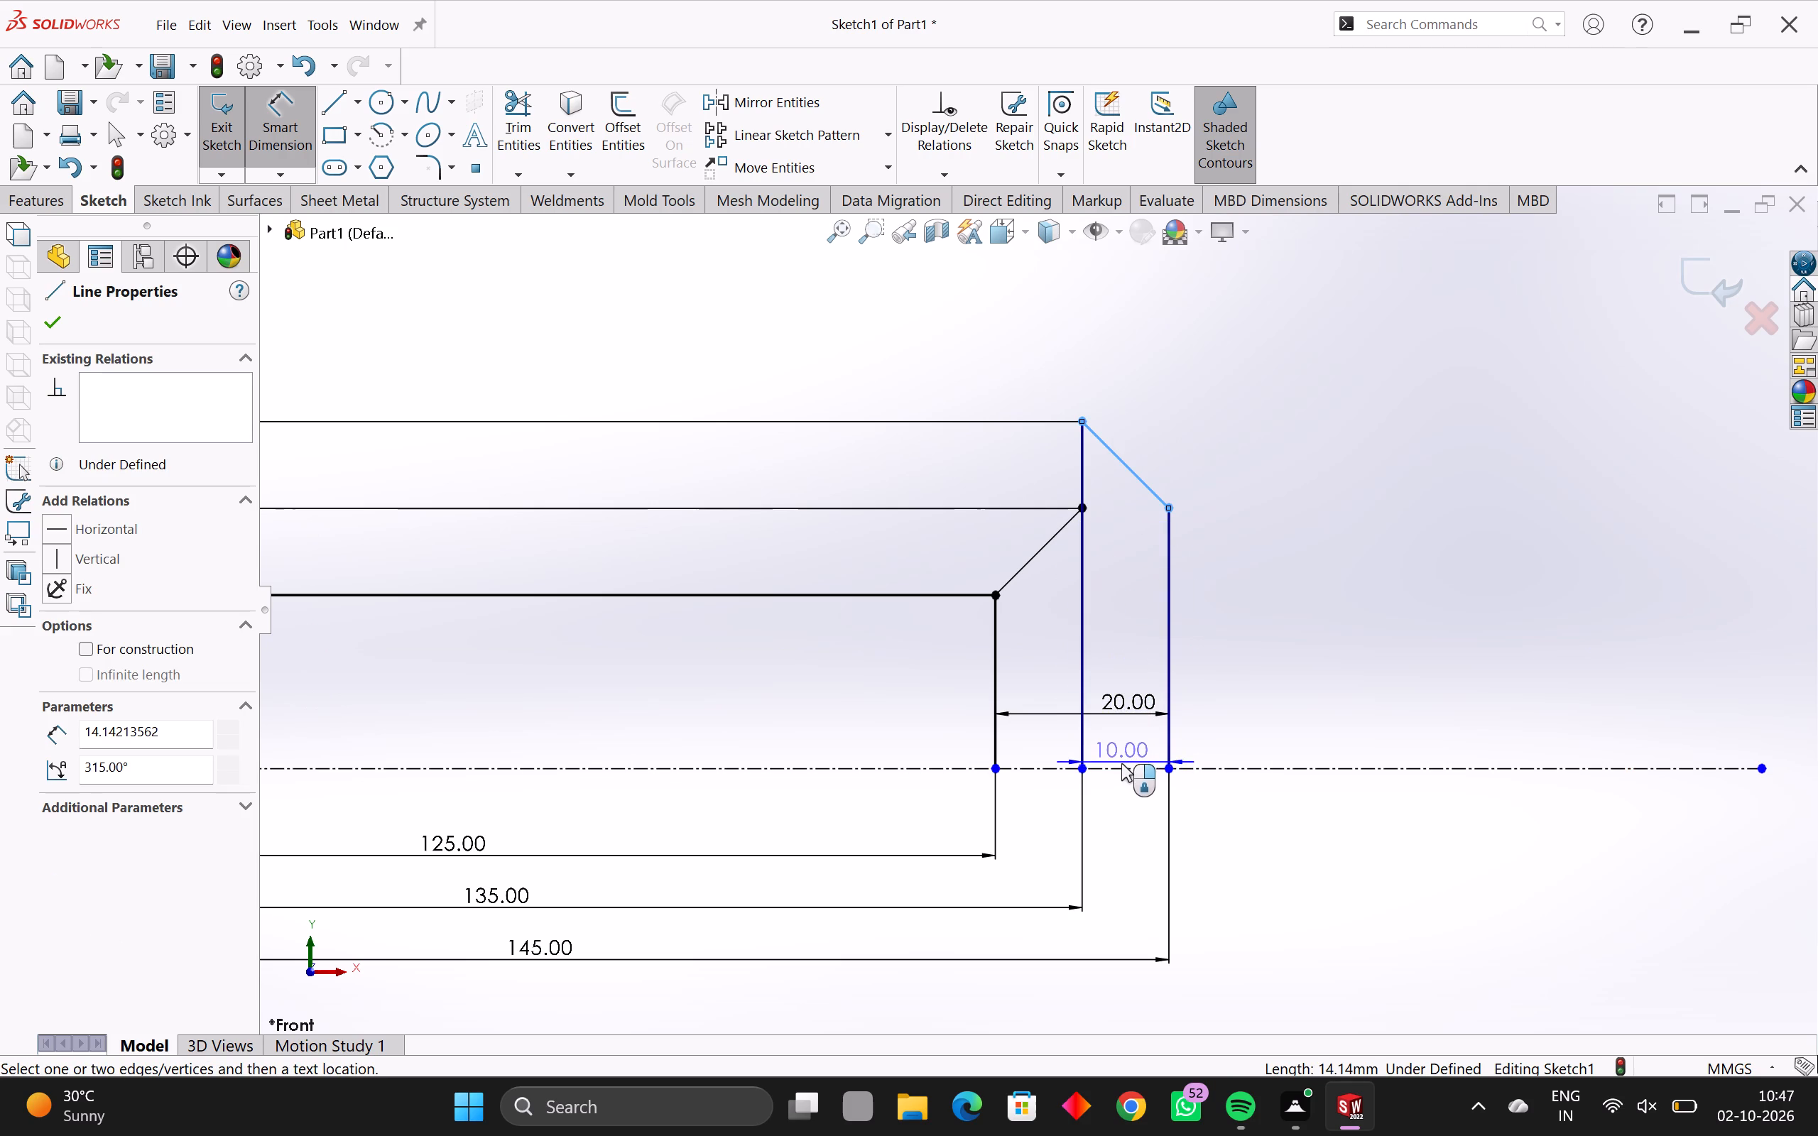
click(1121, 765)
click(1231, 671)
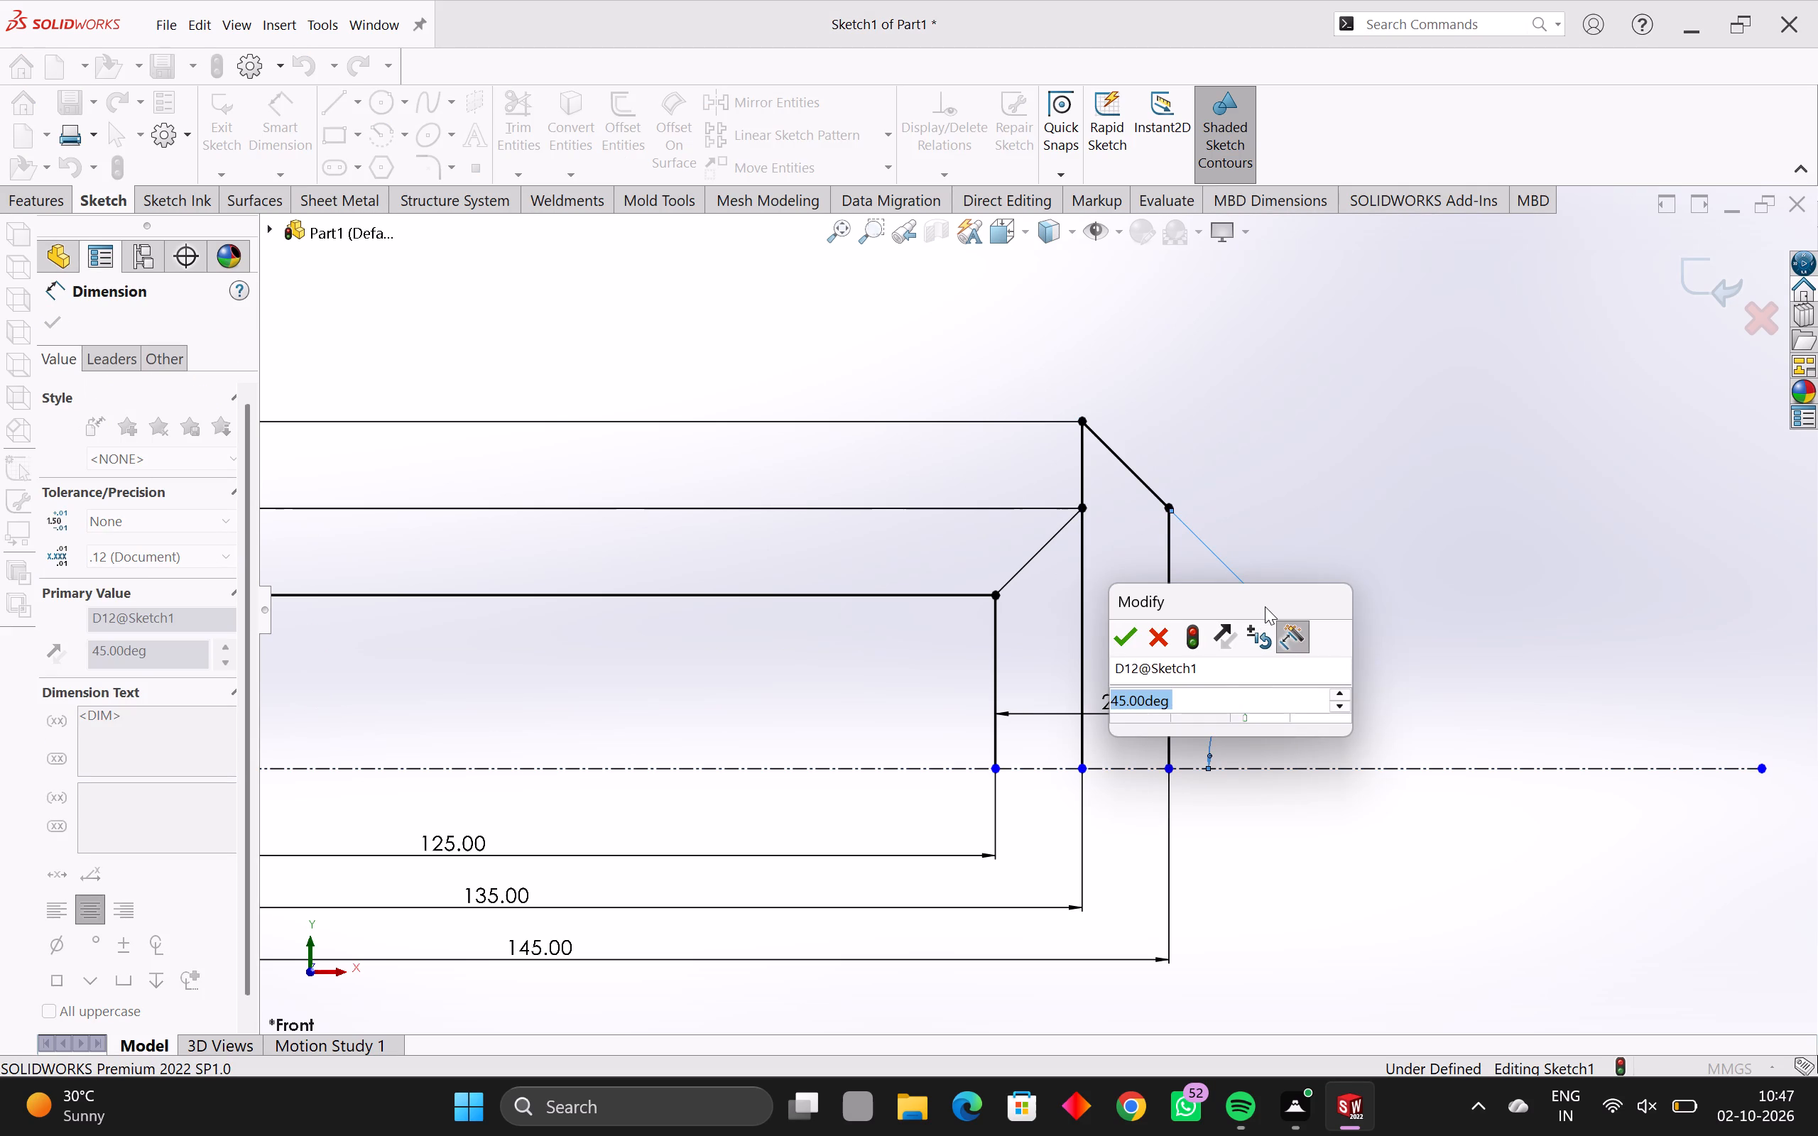
click(1128, 643)
Delete the 20 mm horizontal dimension between the long body's flange-side vertical line and the flange's outer face.
scroll(1074, 767, up, 1)
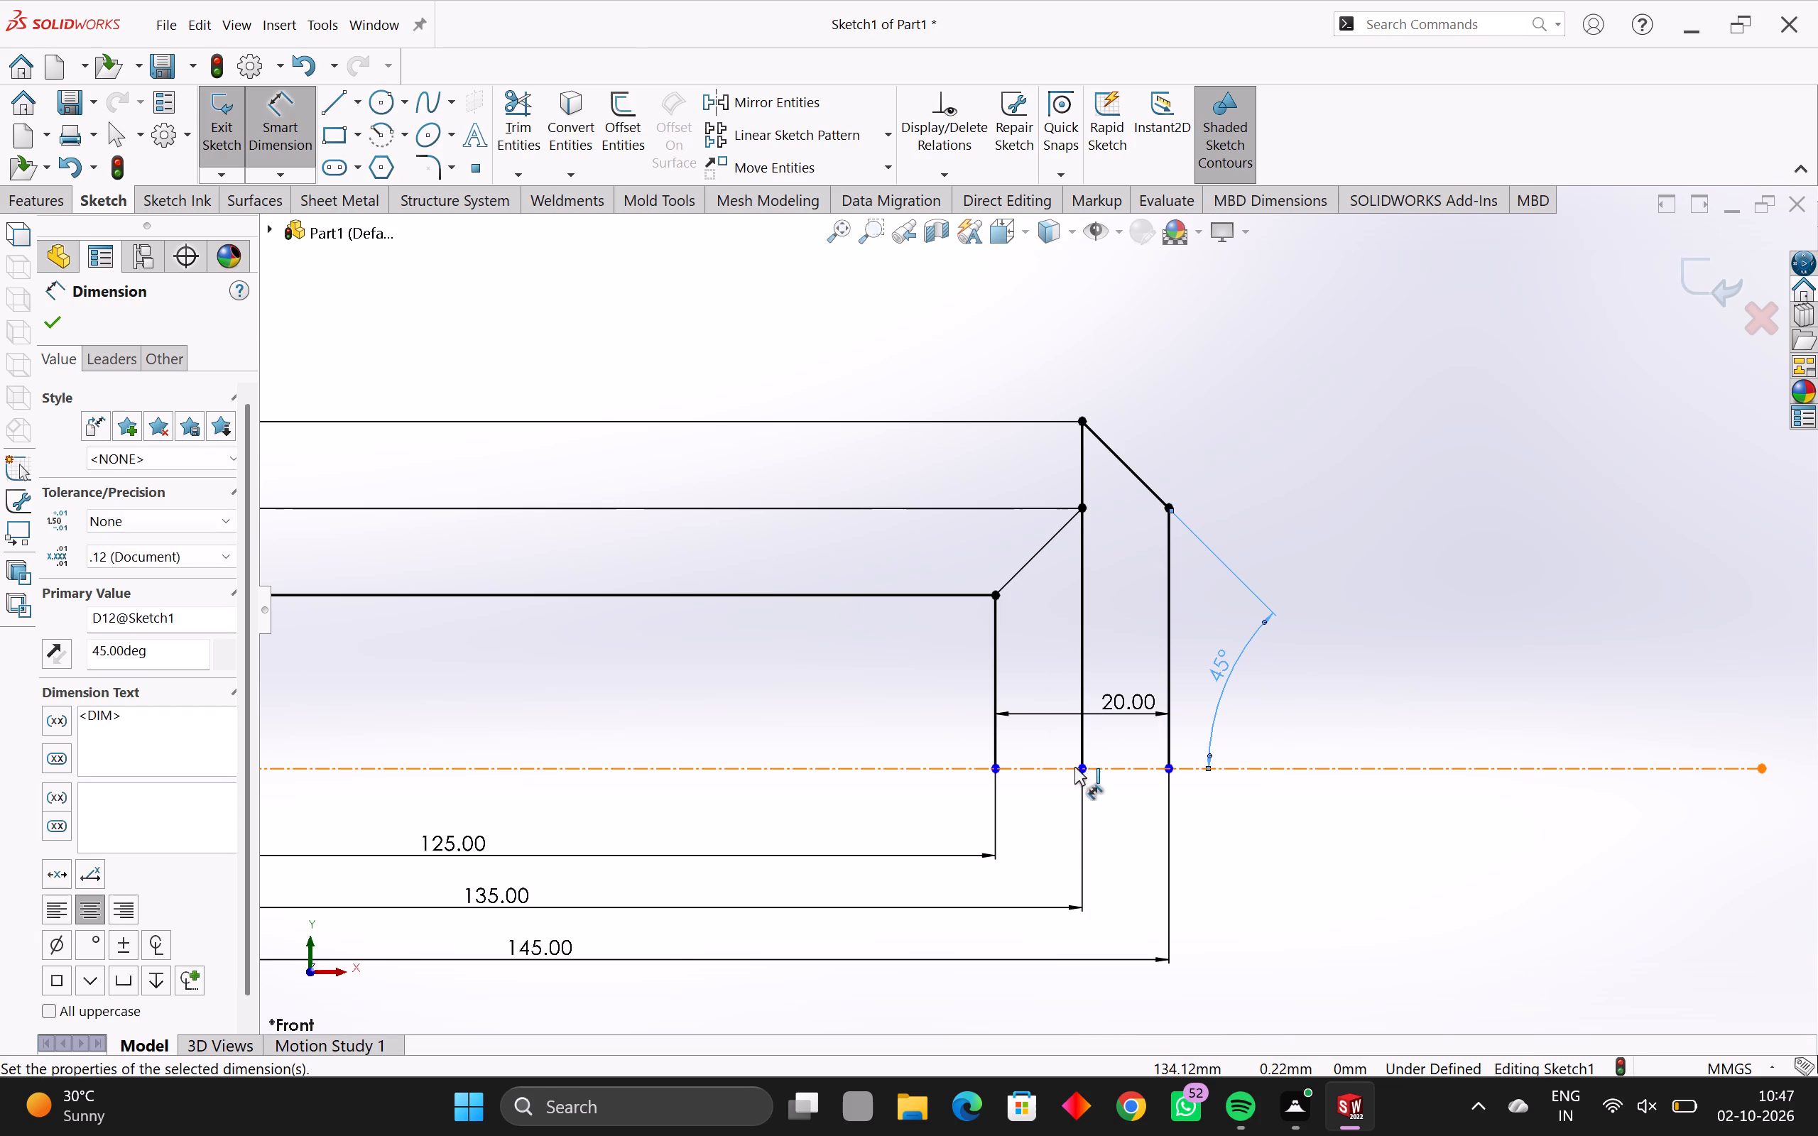
scroll(1074, 767, up, 1)
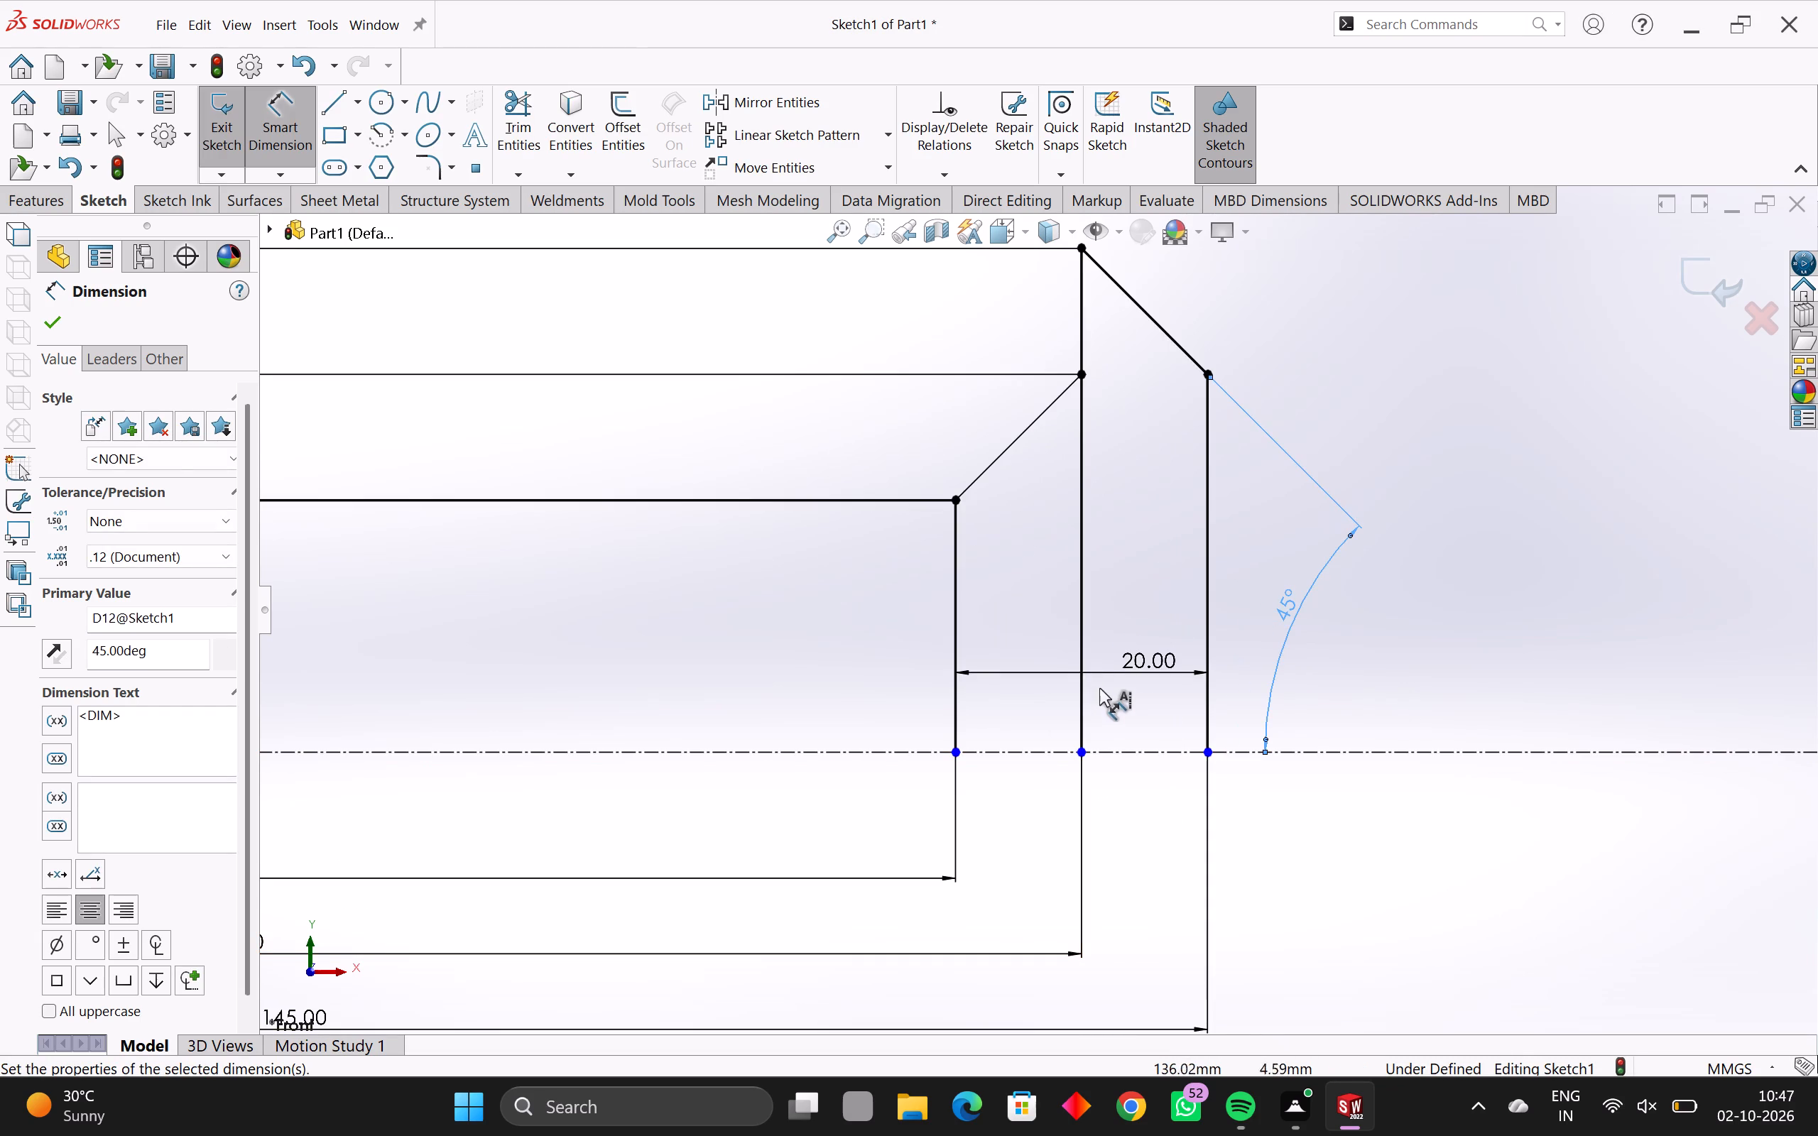
click(1123, 663)
key(Delete)
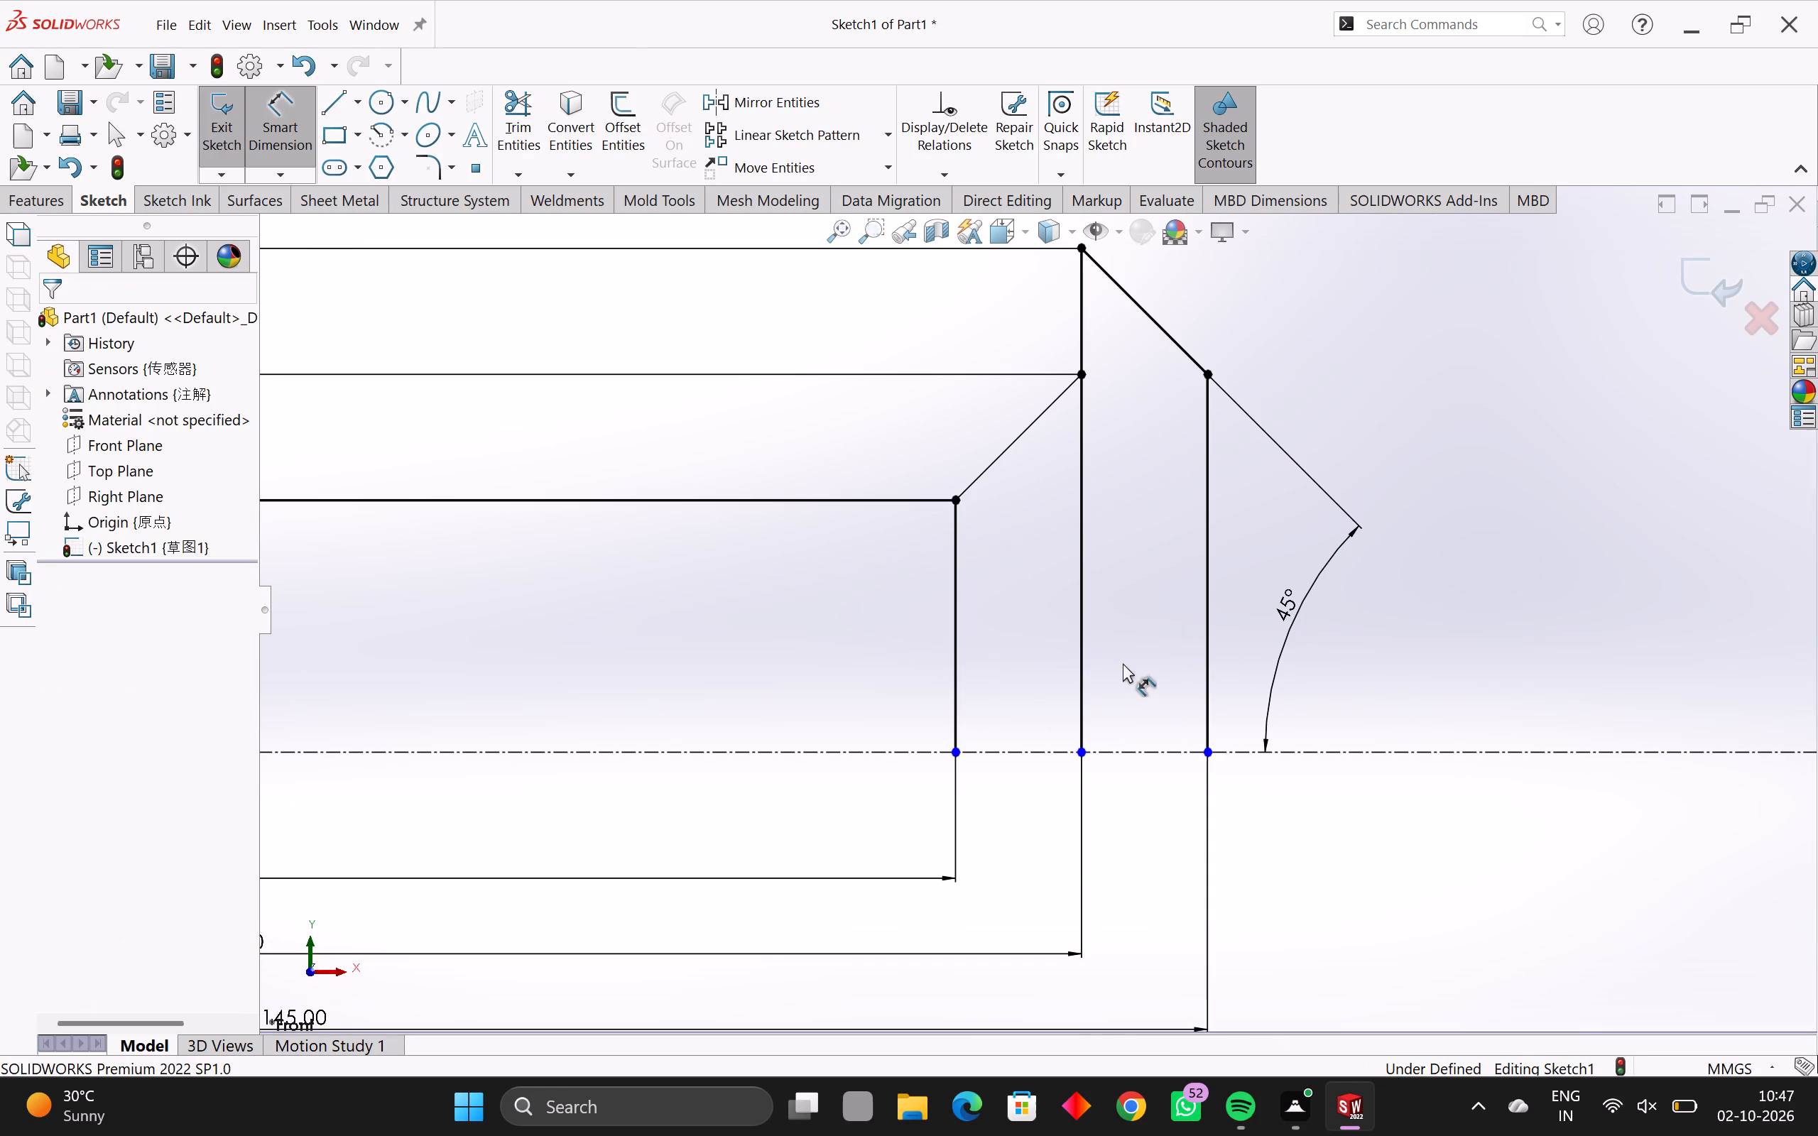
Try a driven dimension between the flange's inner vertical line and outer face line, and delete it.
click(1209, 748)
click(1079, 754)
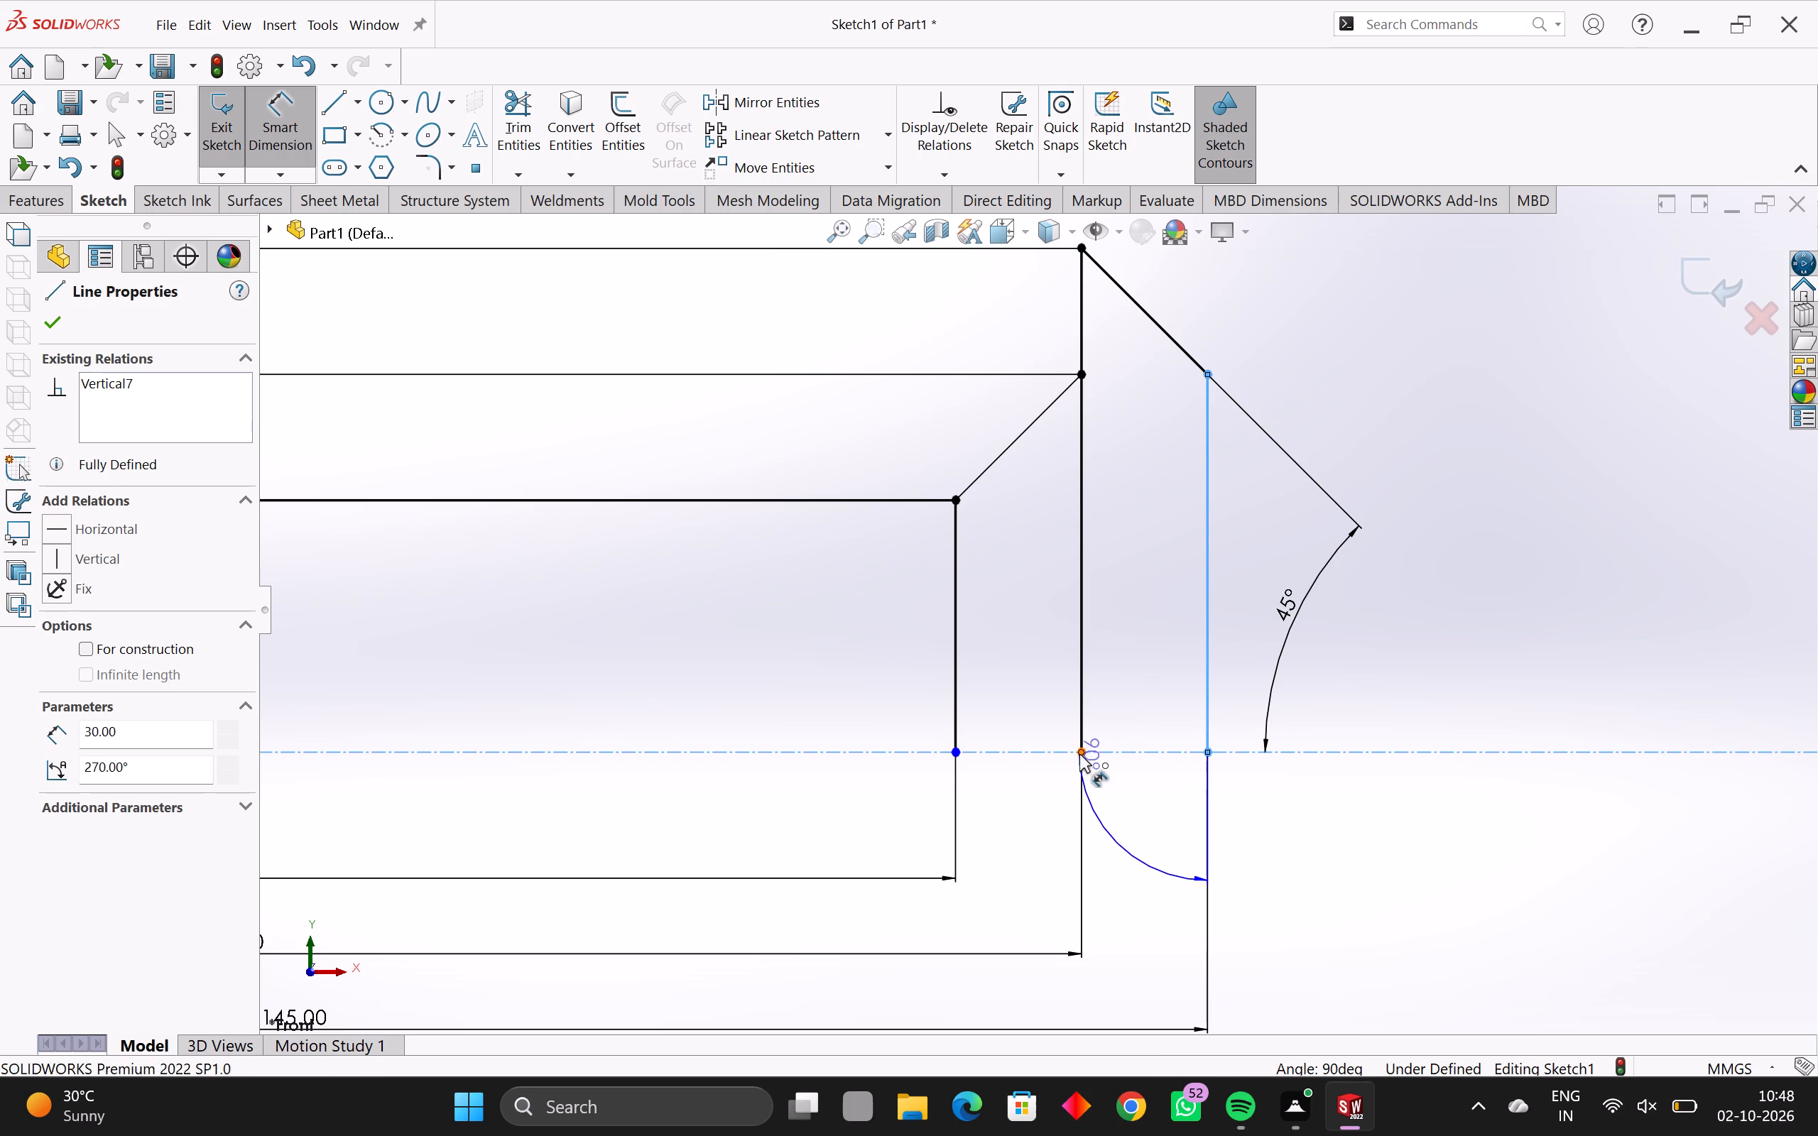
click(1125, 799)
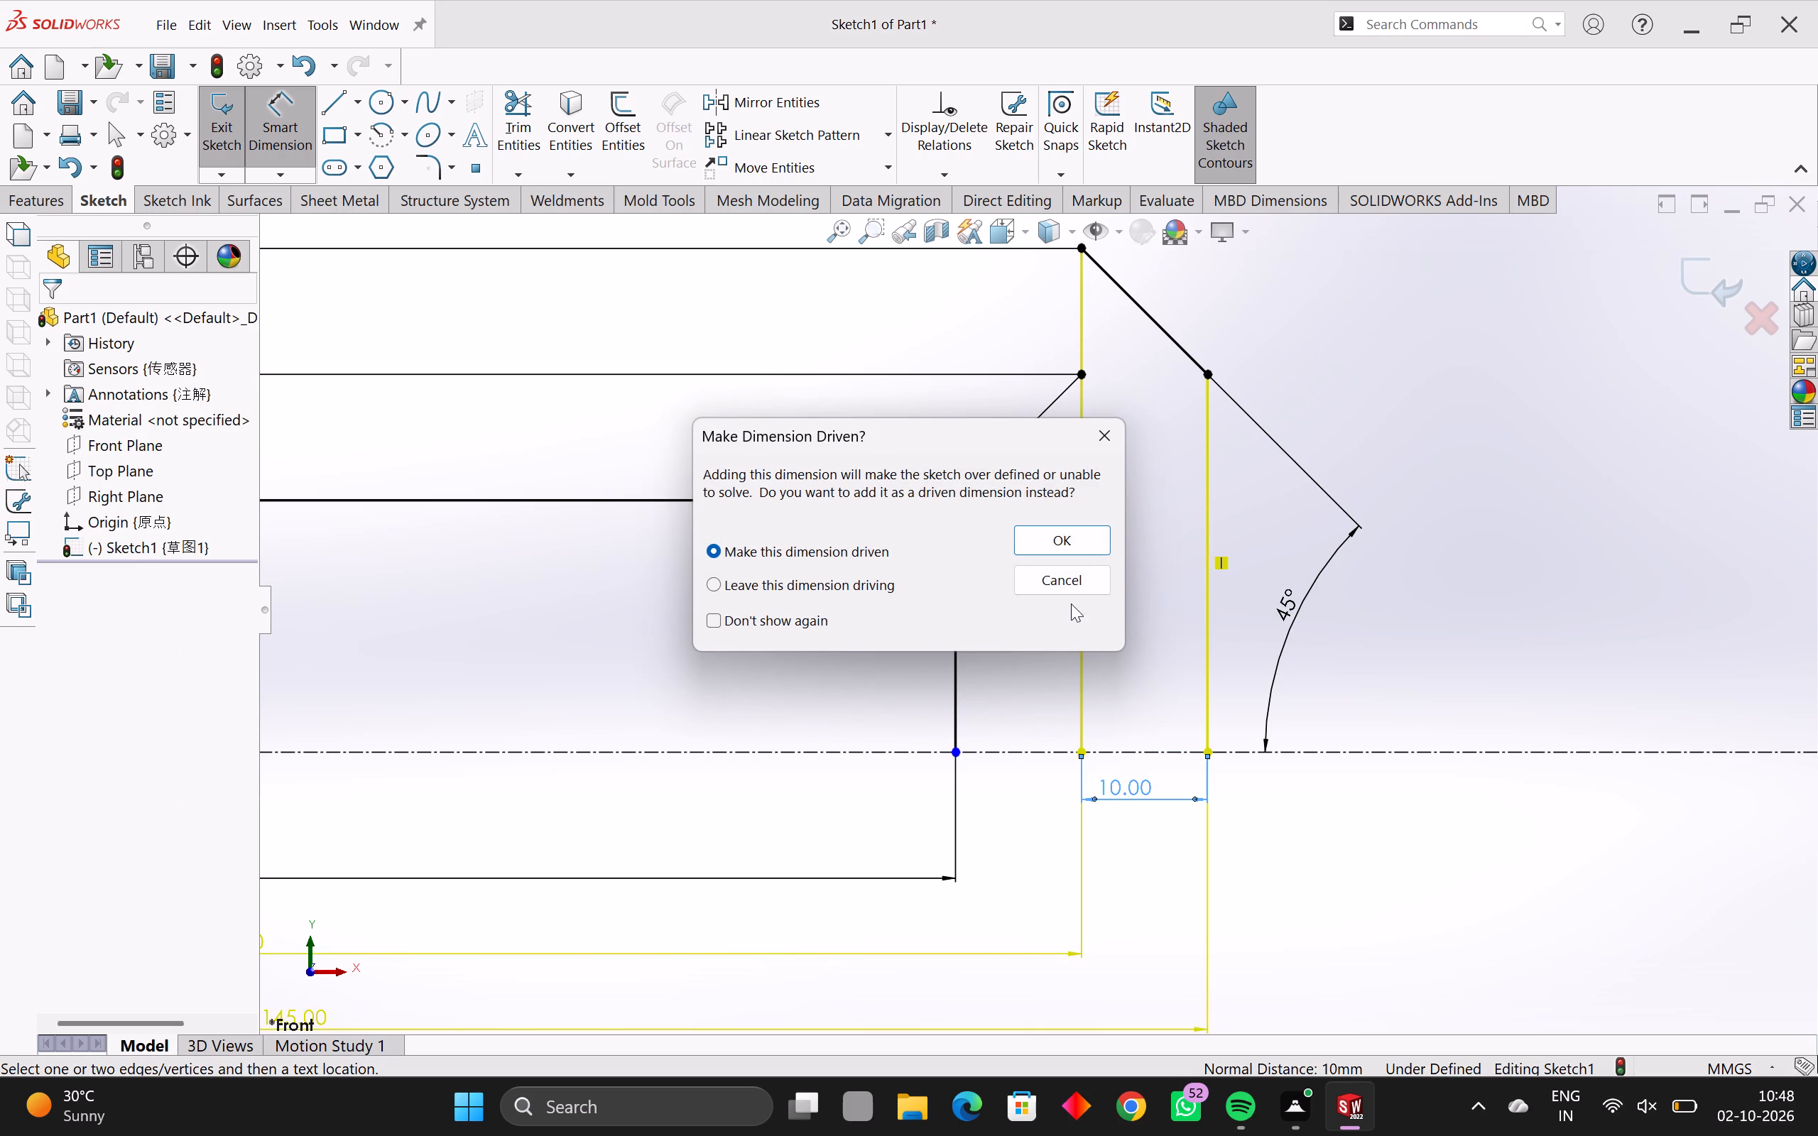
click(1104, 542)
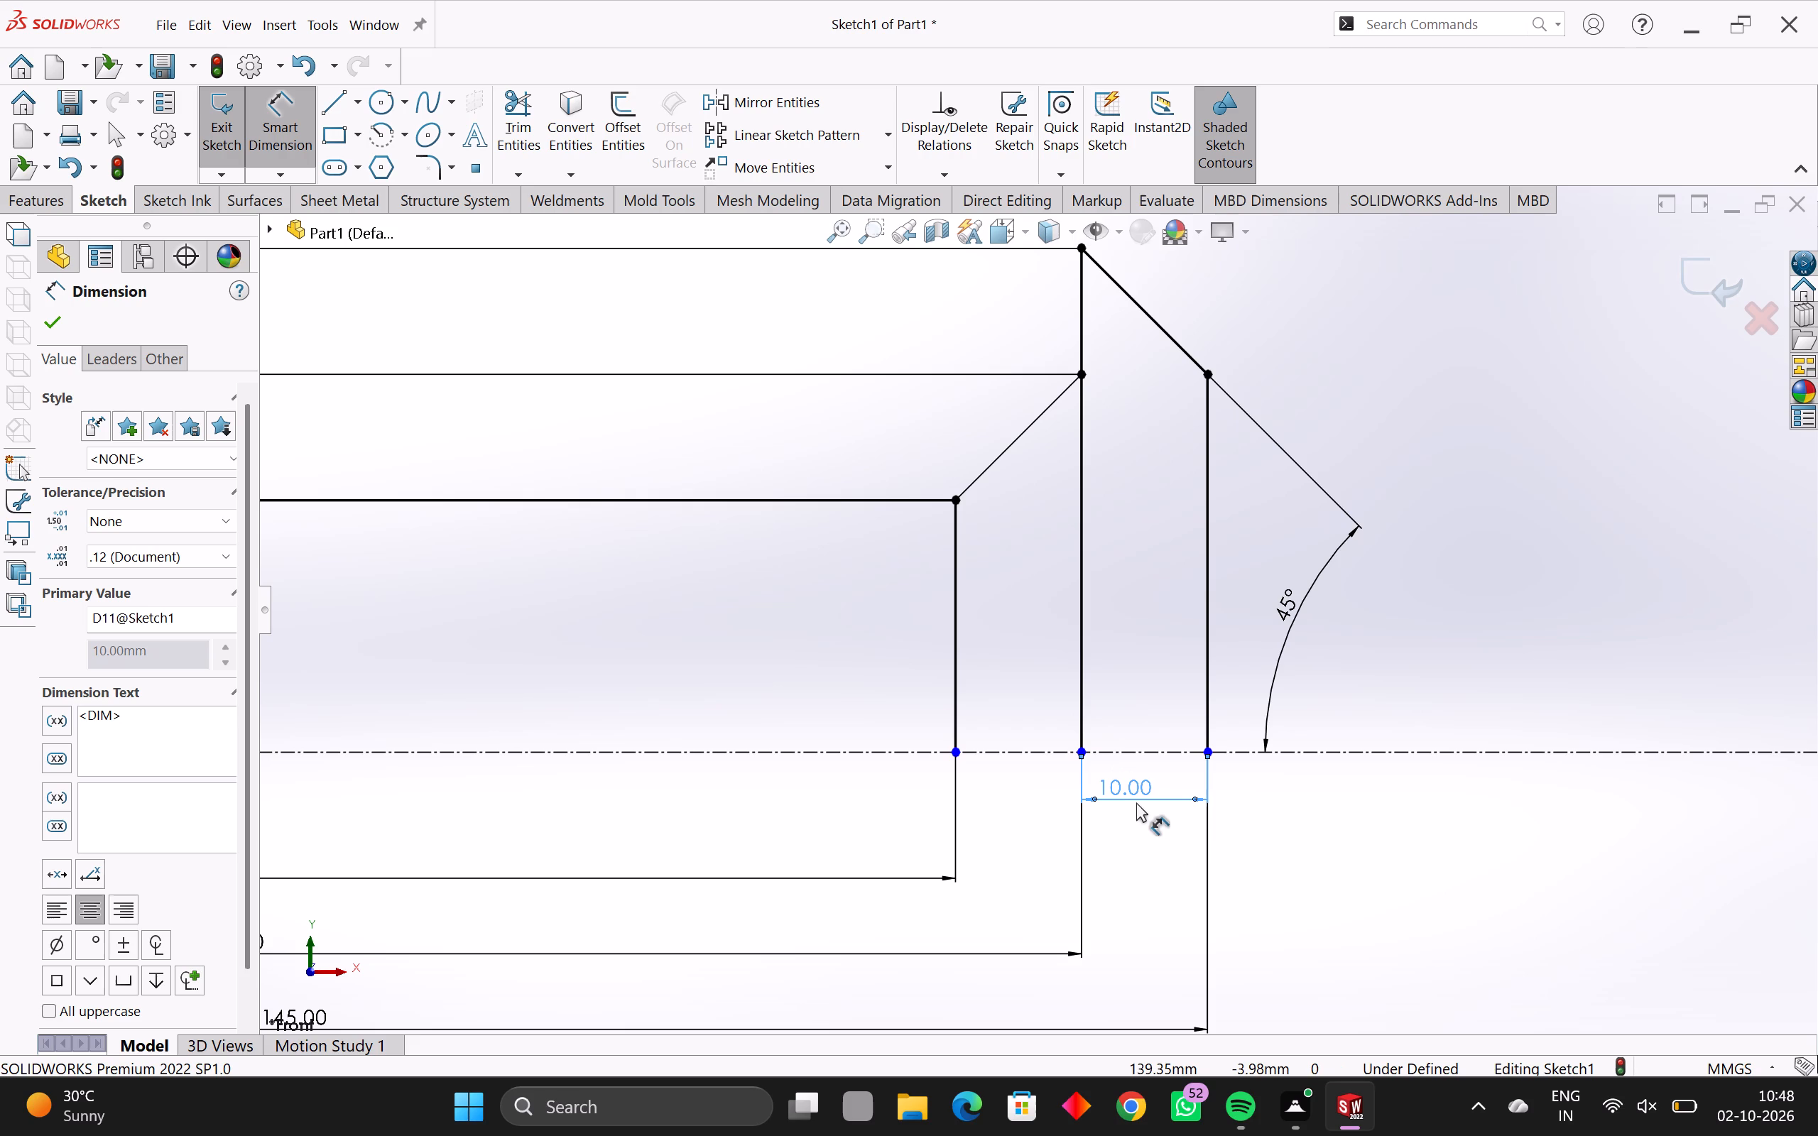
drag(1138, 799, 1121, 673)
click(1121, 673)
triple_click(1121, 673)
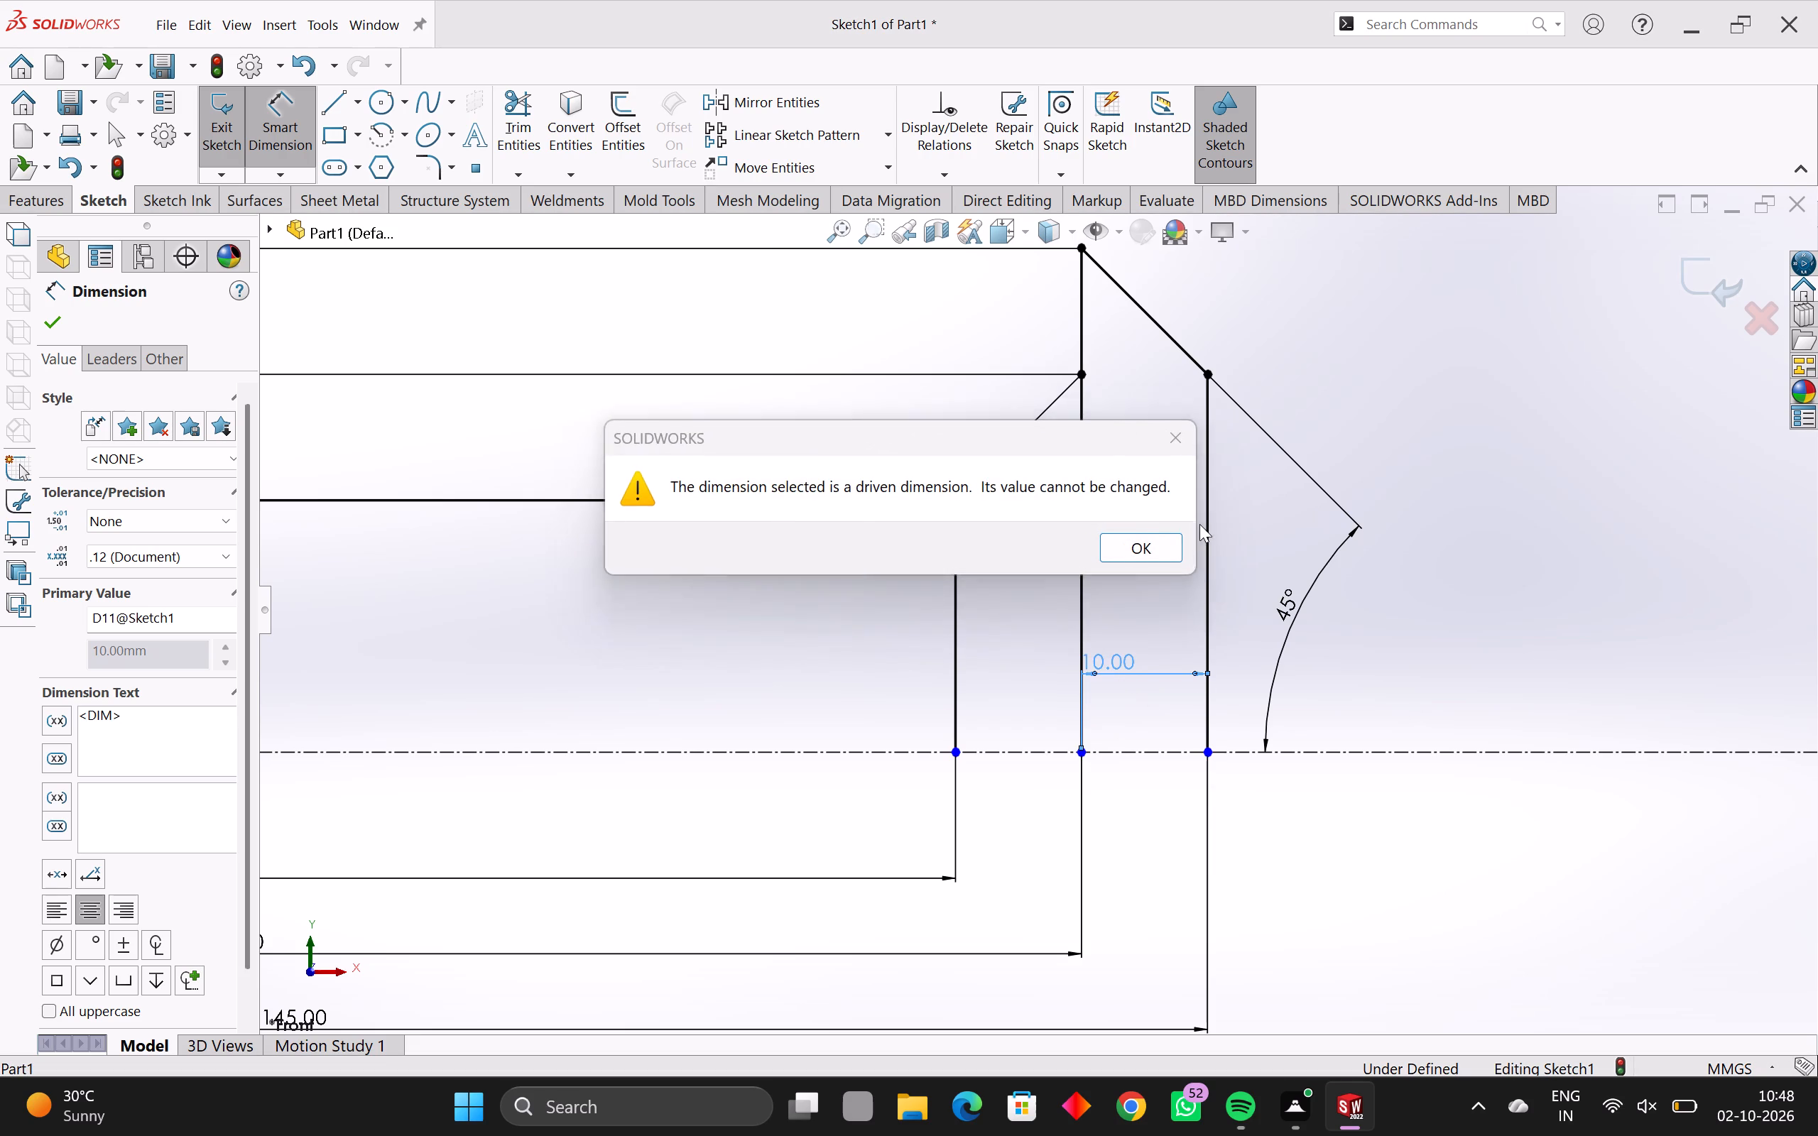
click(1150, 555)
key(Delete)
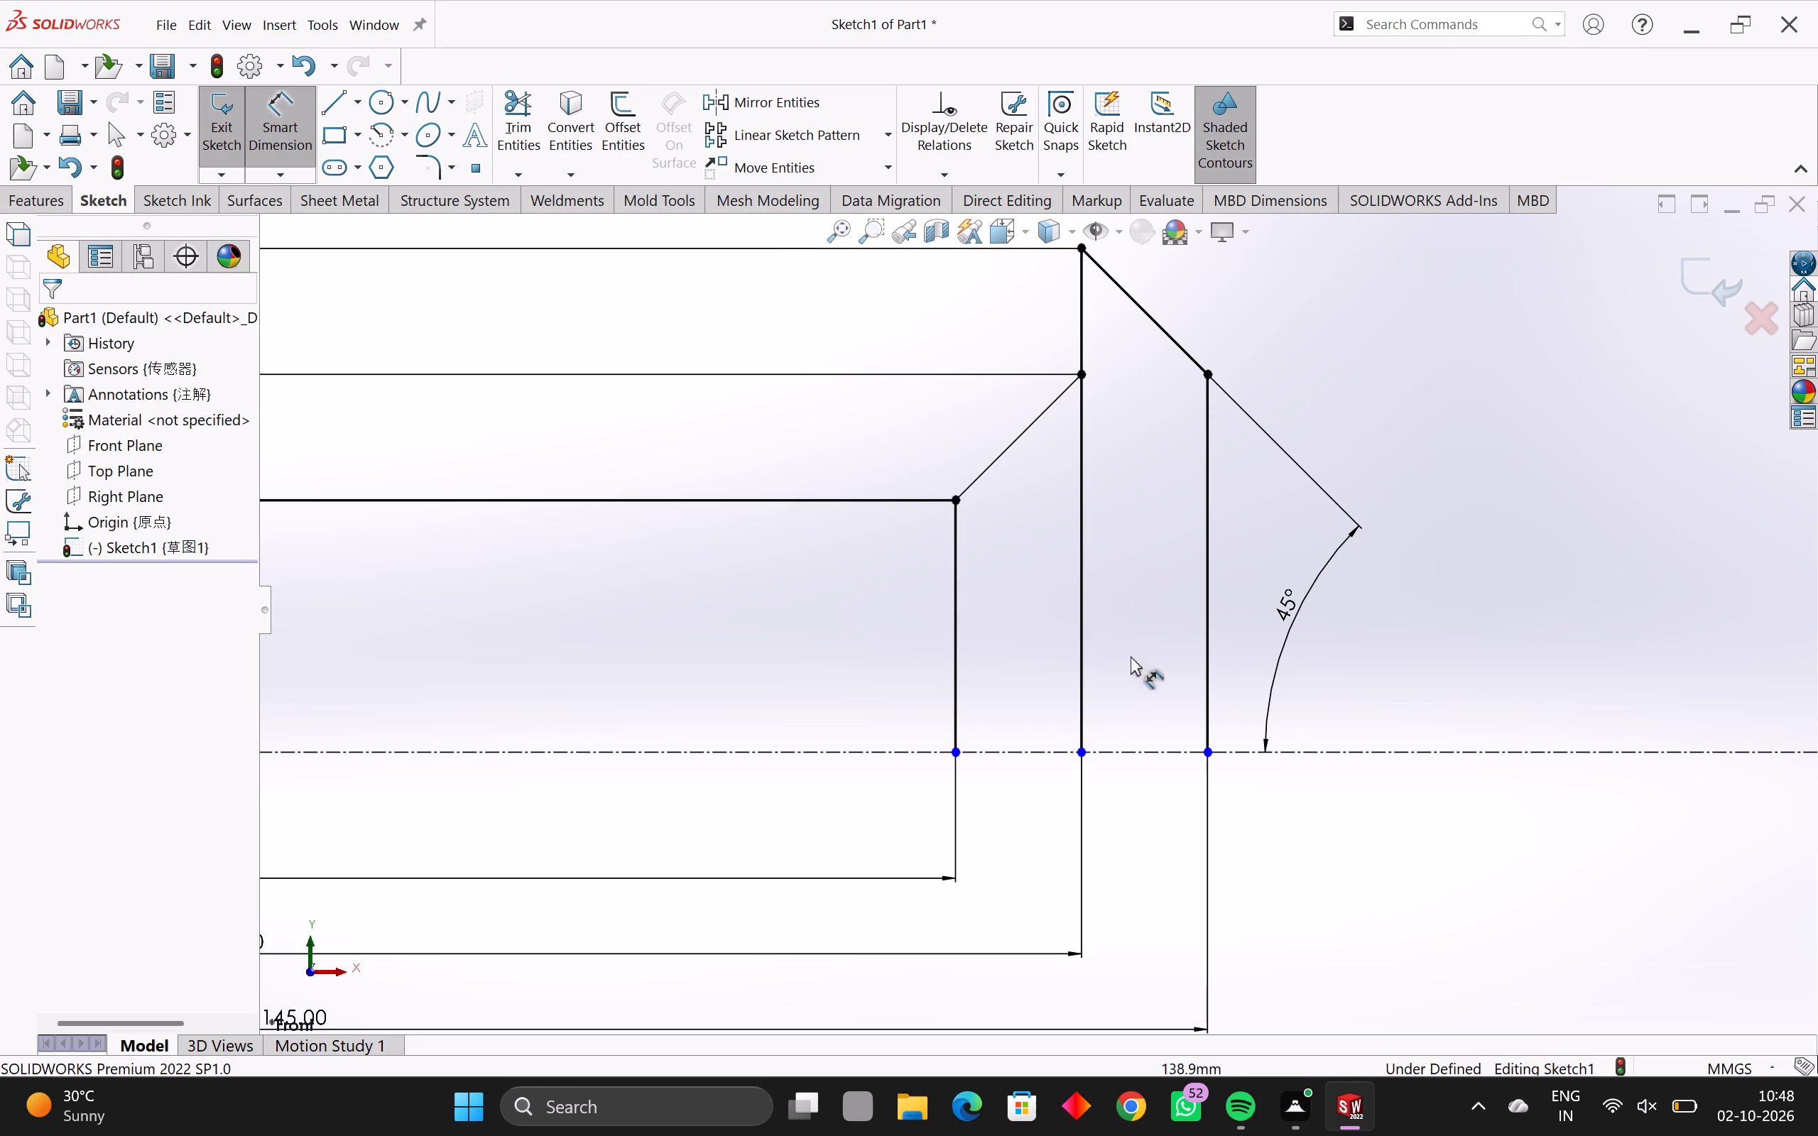
Dimension the horizontal distance between the centreline endpoints of the flange's inner vertical line and its outer face line.
drag(1083, 751, 1089, 749)
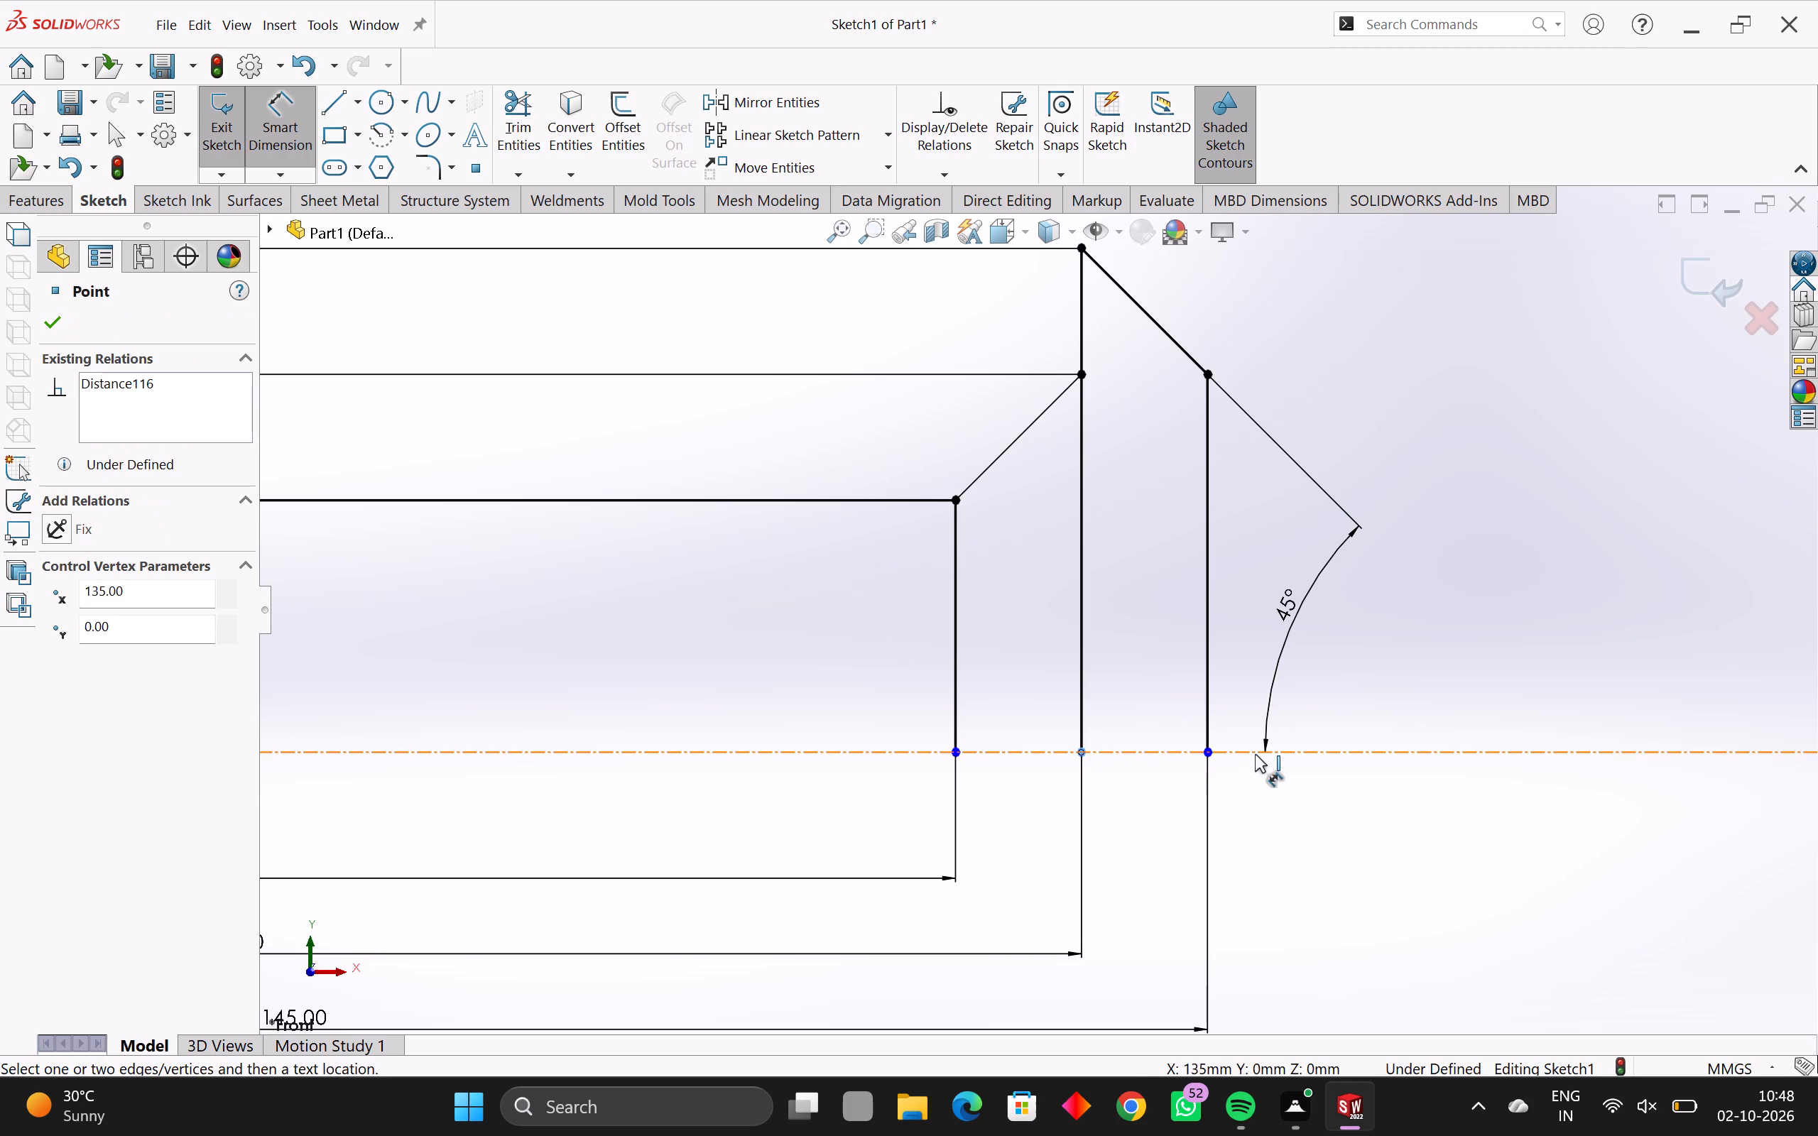
click(1209, 750)
click(1151, 650)
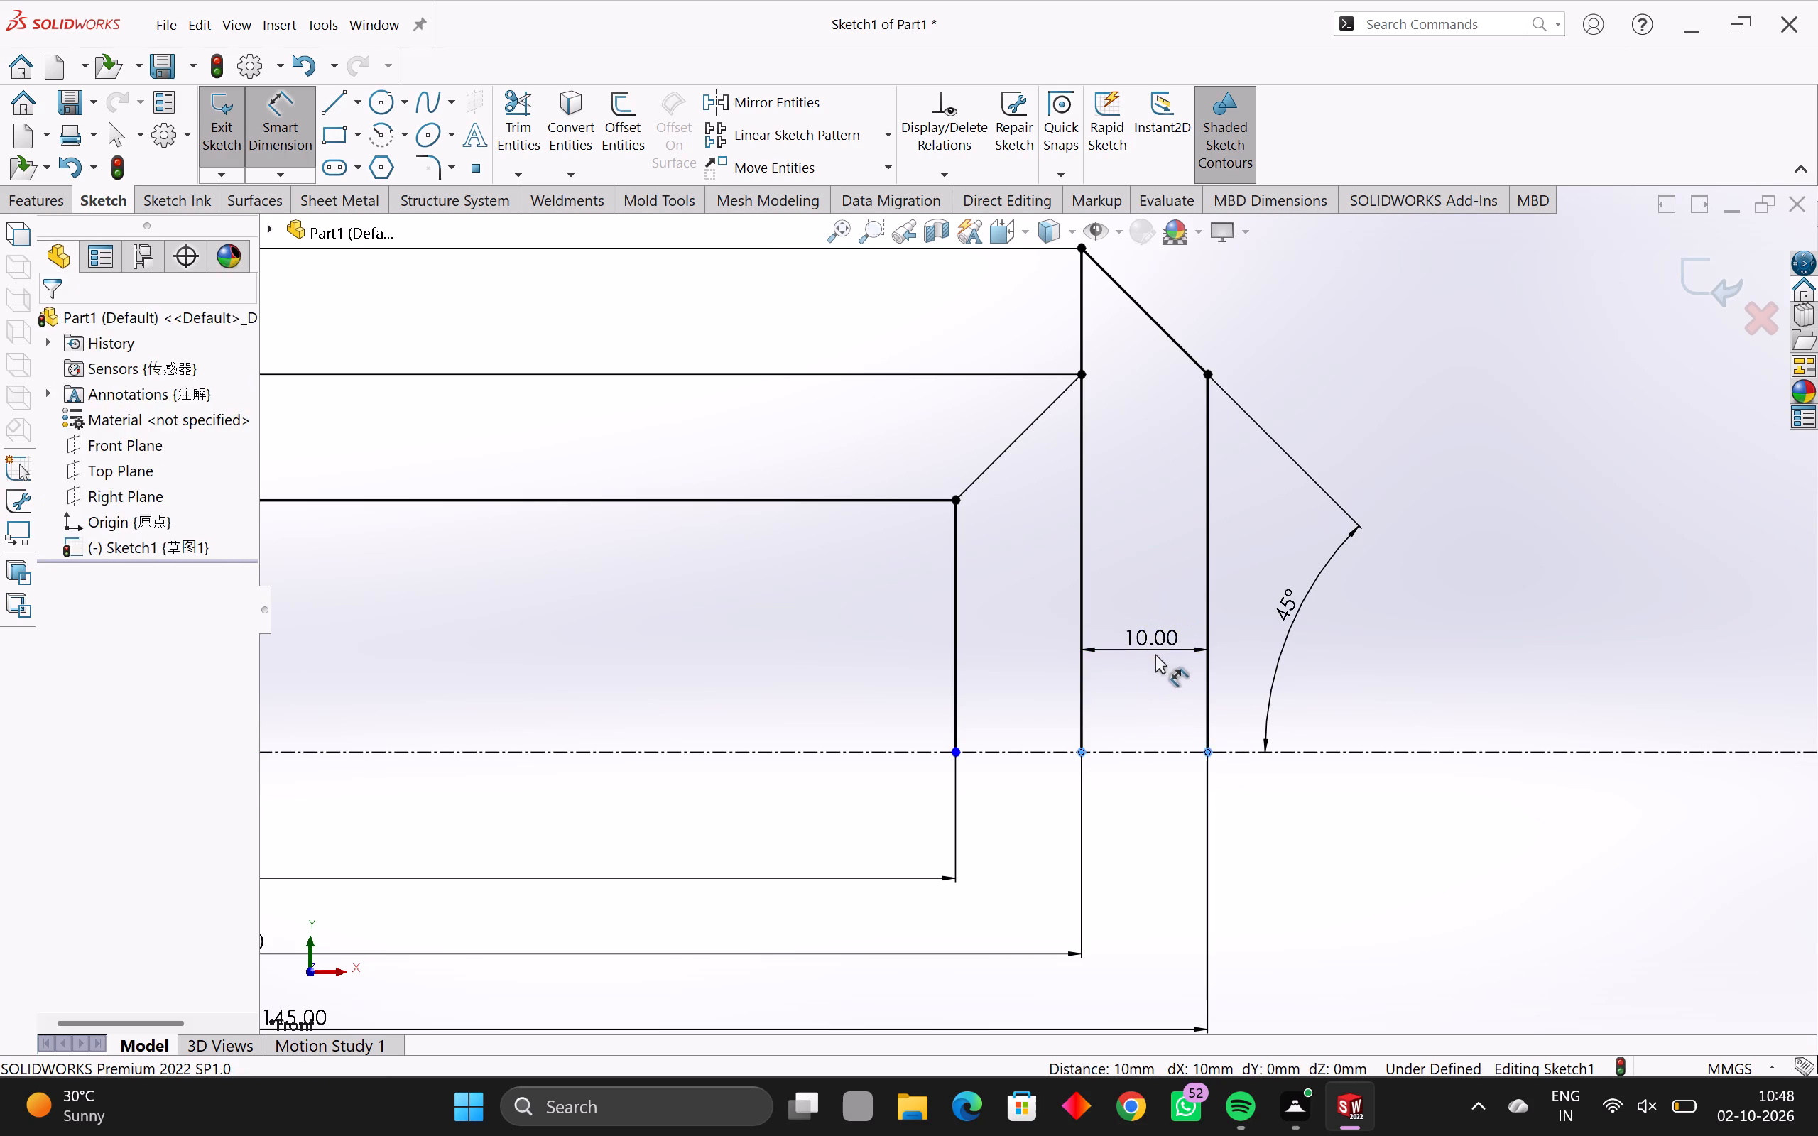
click(1046, 619)
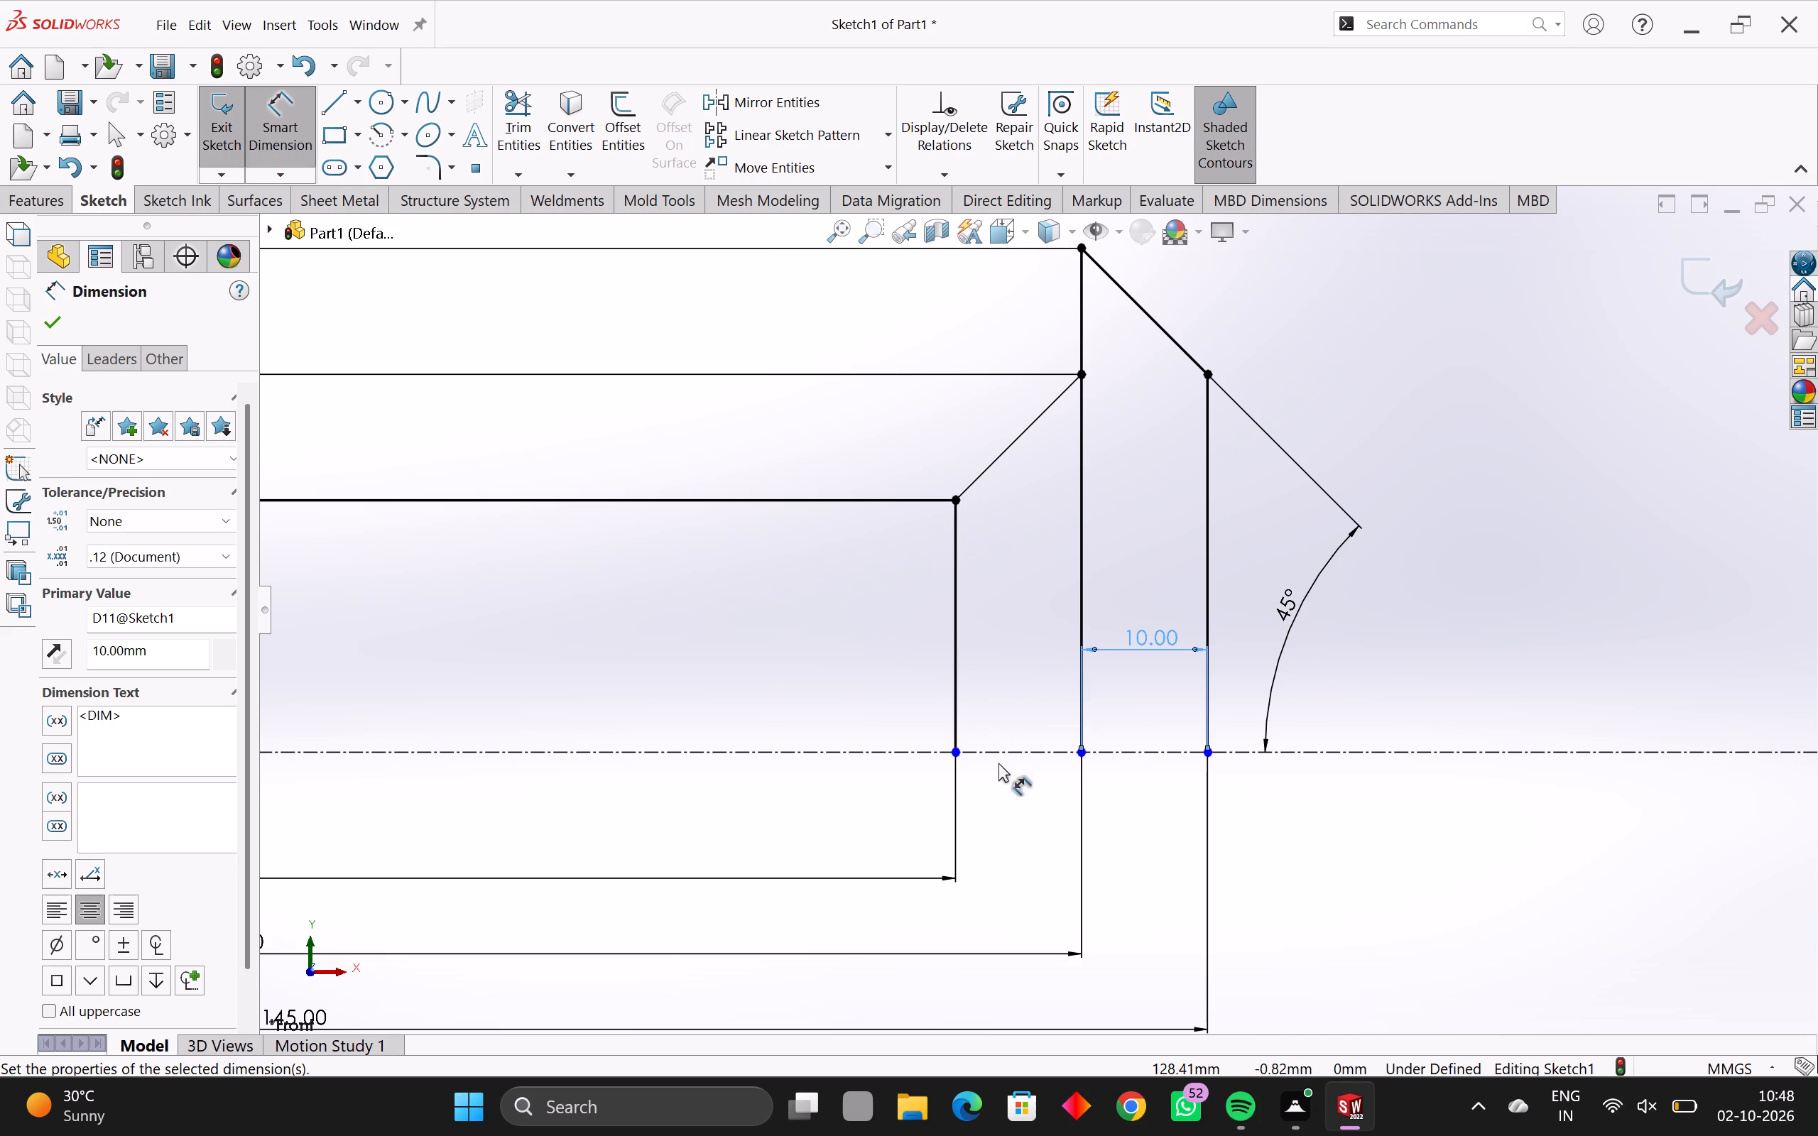
Dimension the horizontal distance between the centreline endpoints of the long body's flange-side vertical line and the flange's inner vertical line.
click(957, 751)
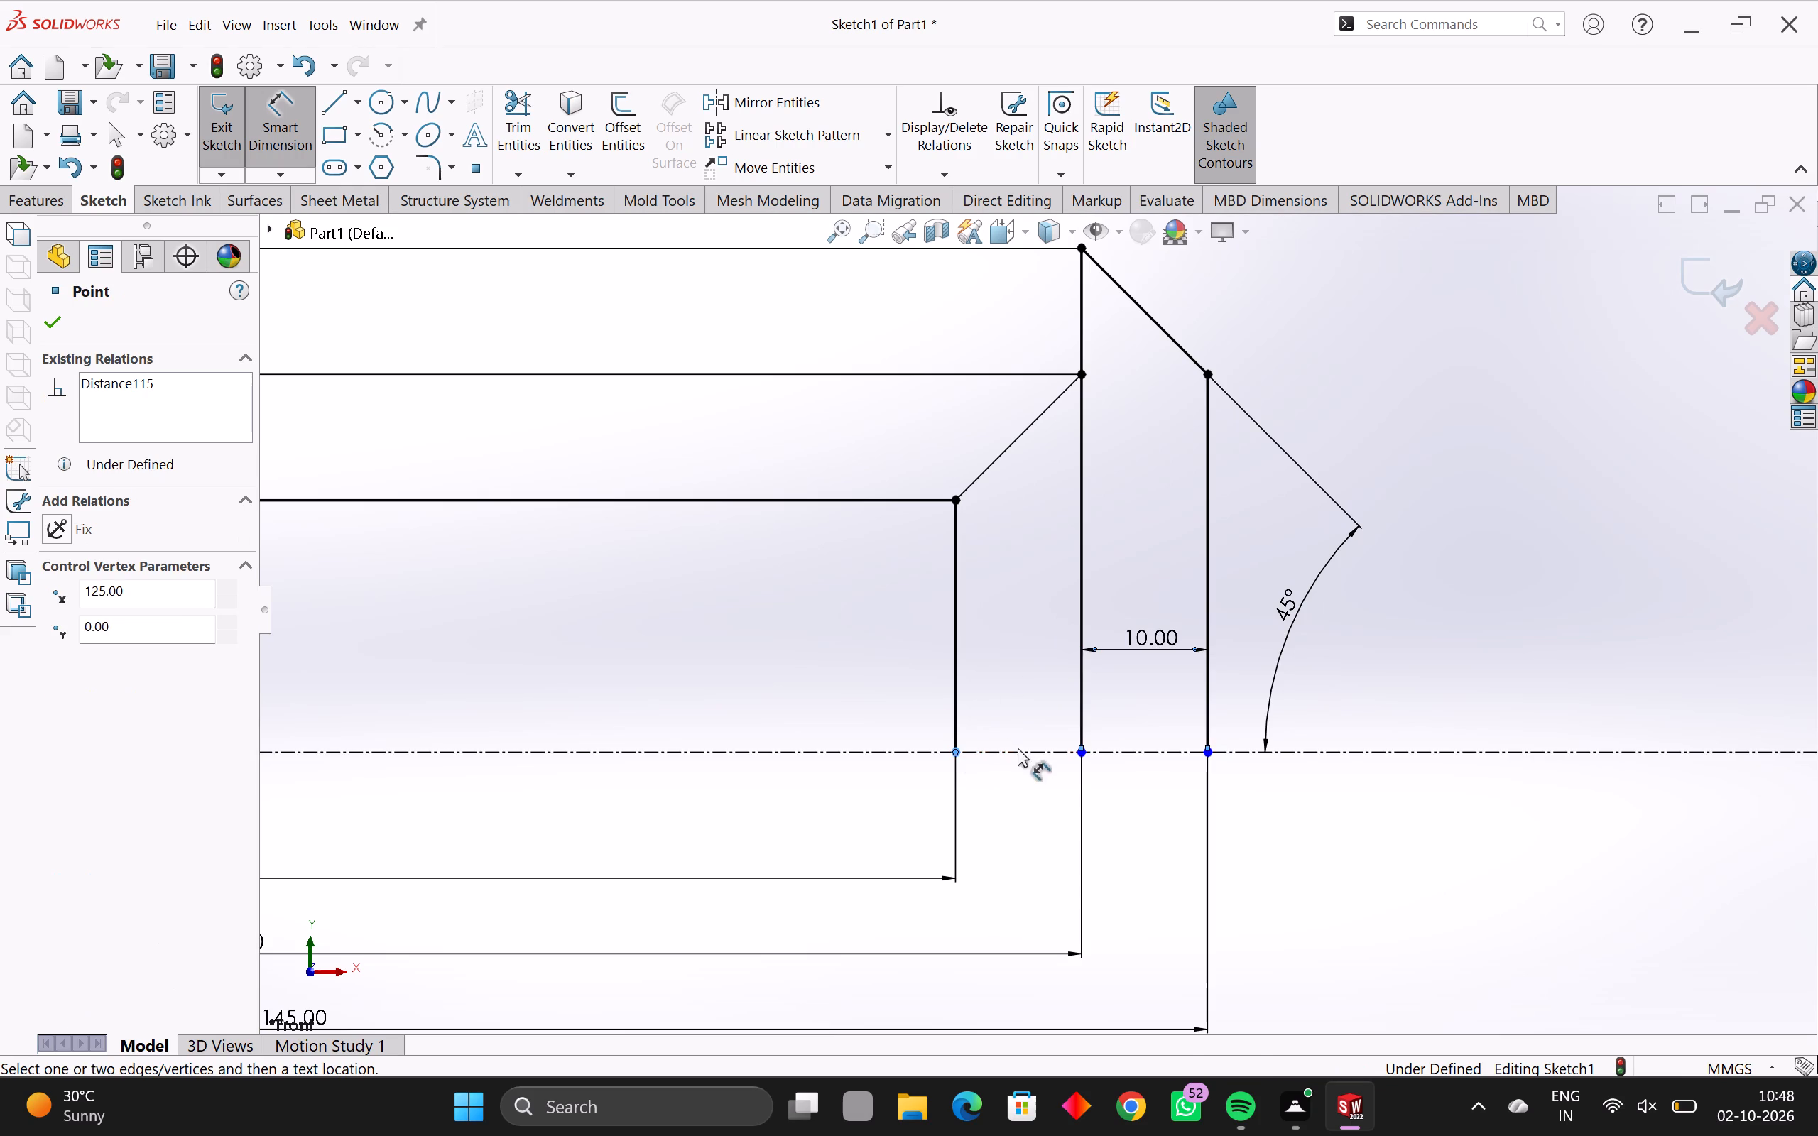
click(1082, 750)
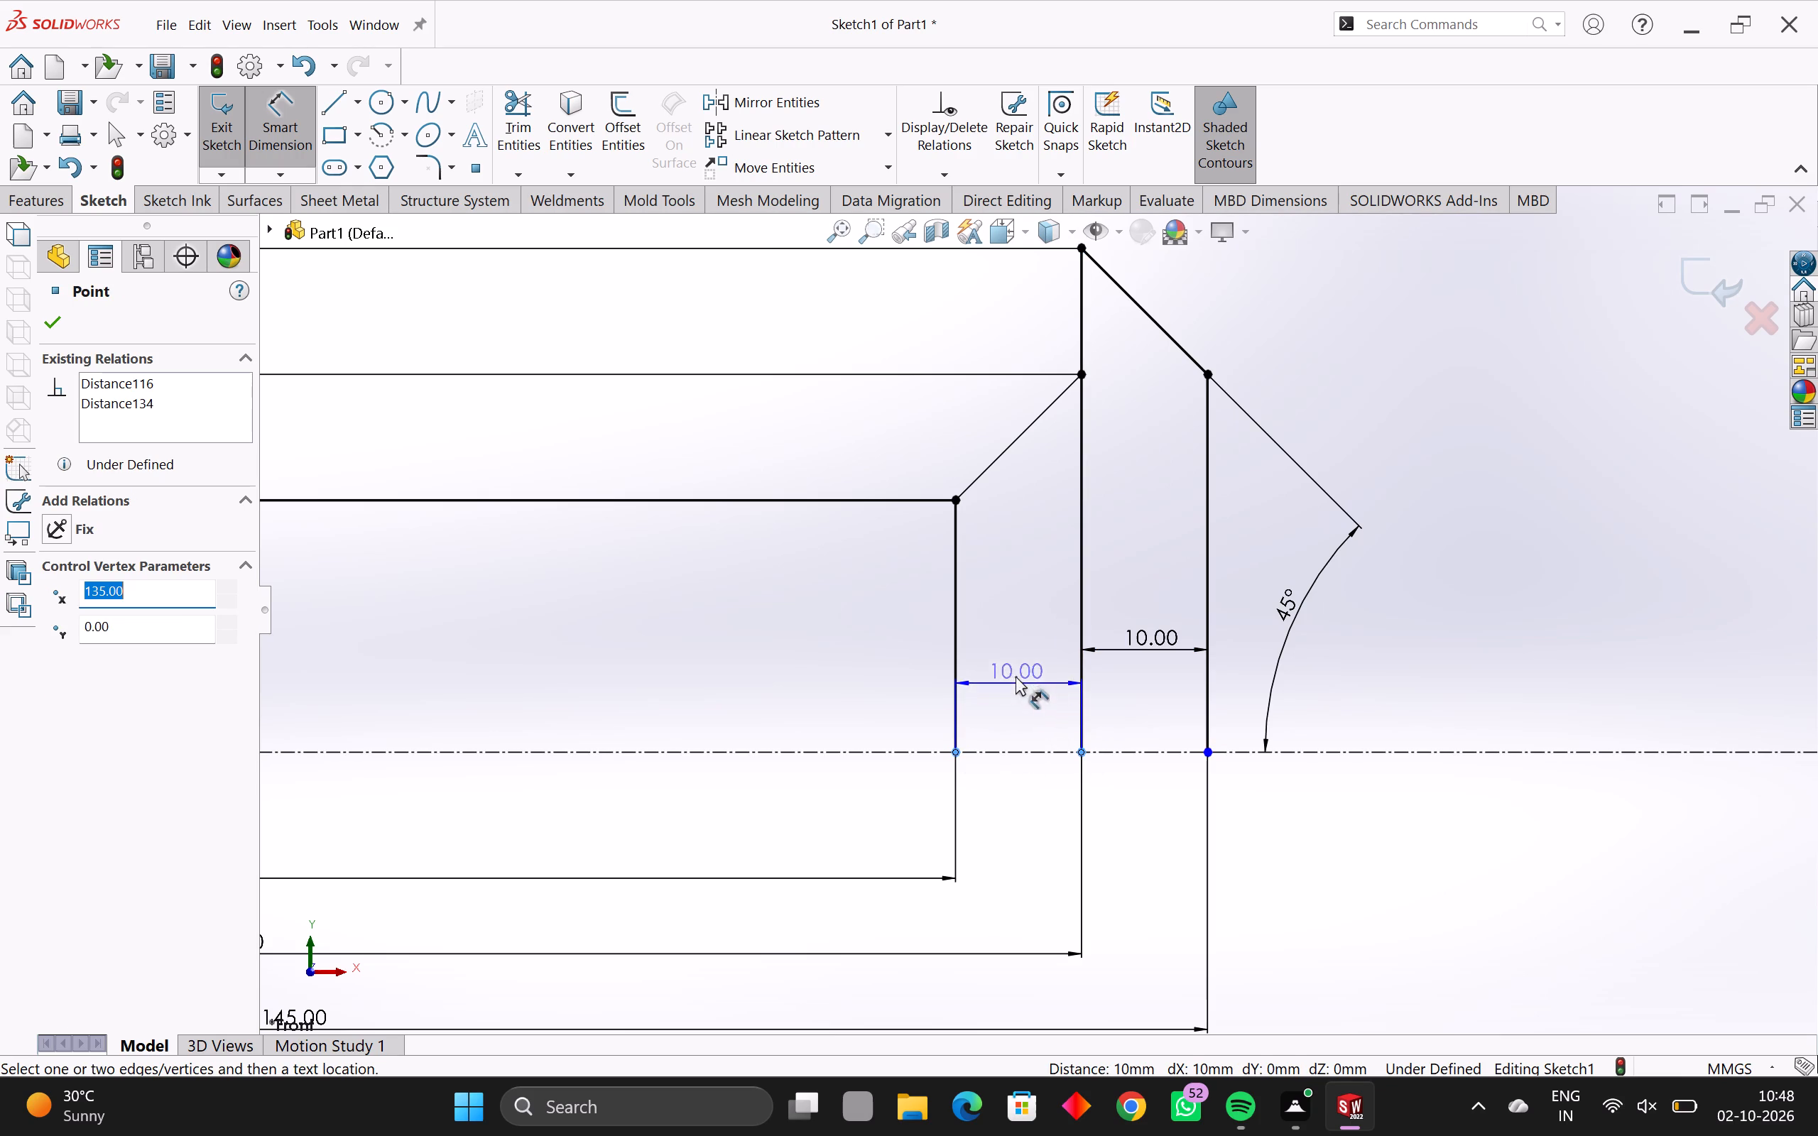
click(1015, 675)
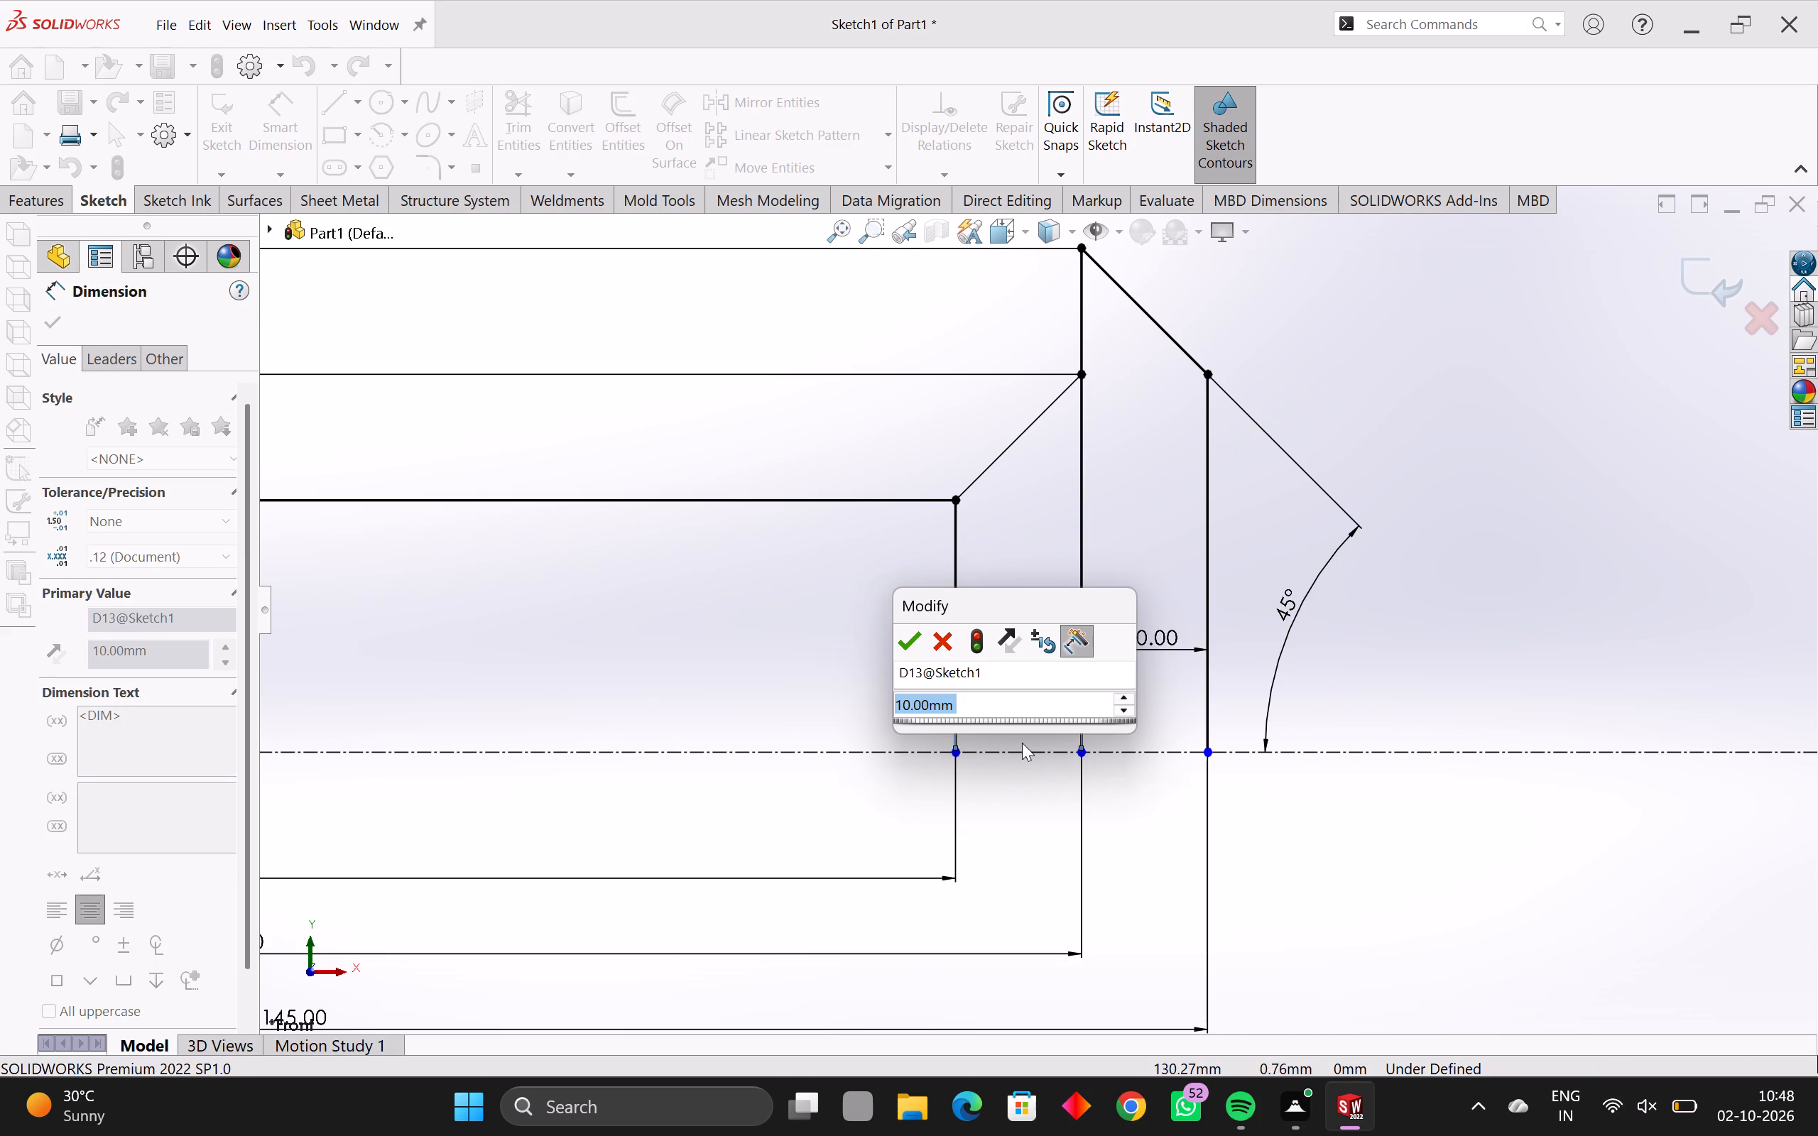
click(906, 636)
Examine the half-profile's dimensions and centreline points from the small stepped end to the flange.
scroll(898, 697, down, 4)
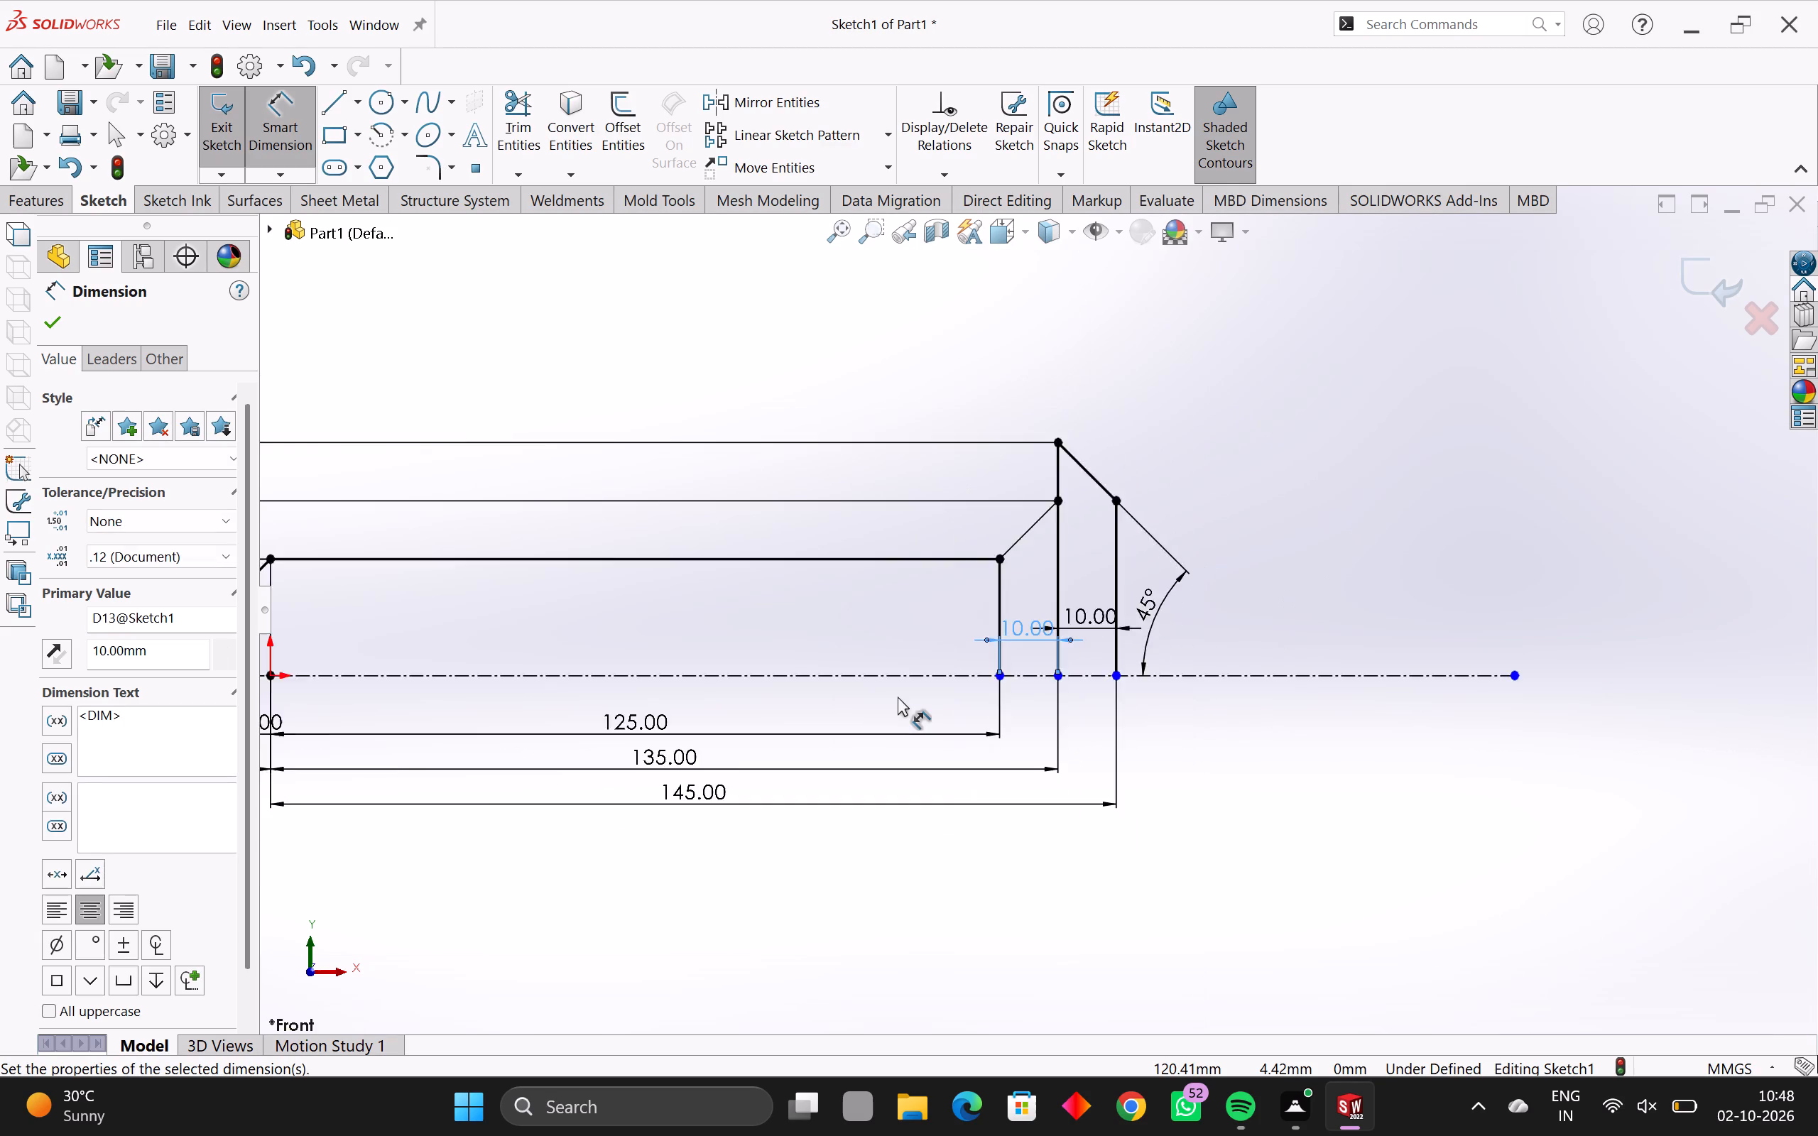
scroll(898, 697, down, 3)
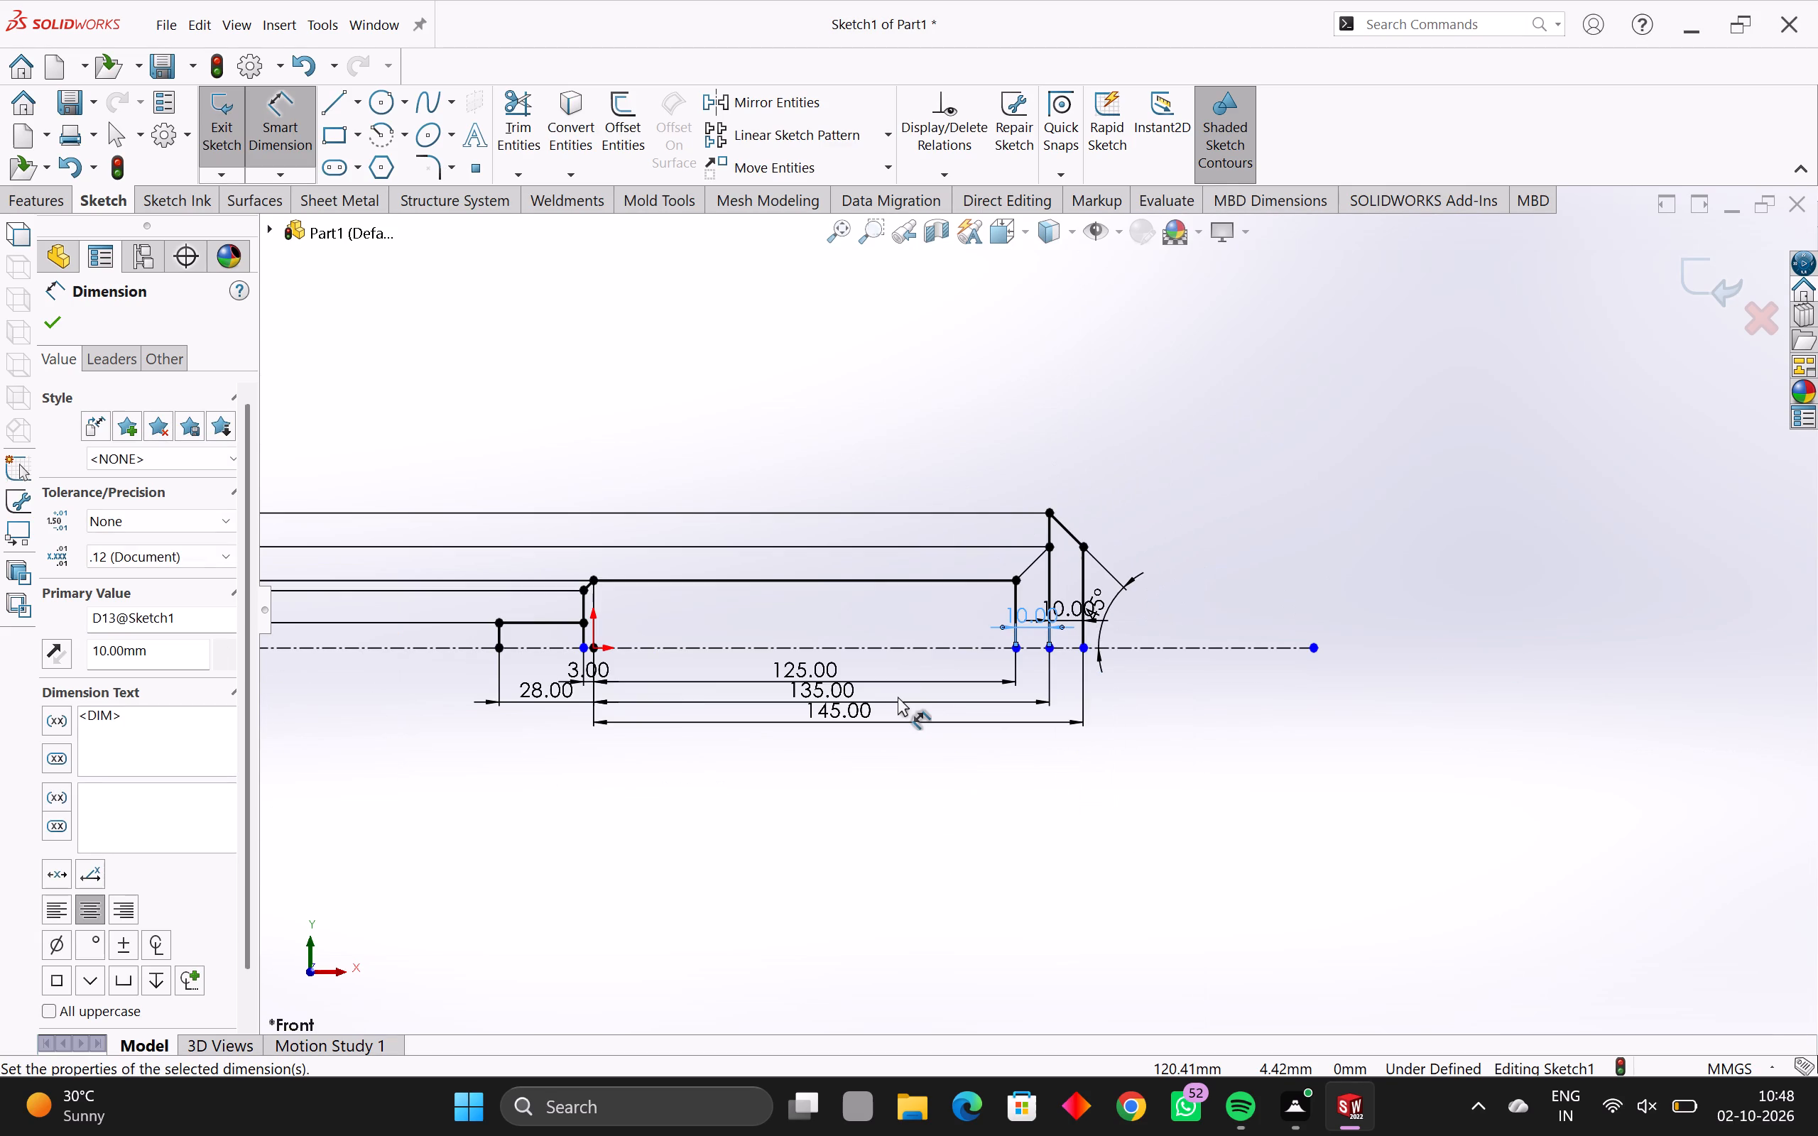
scroll(964, 695, up, 3)
scroll(626, 658, up, 1)
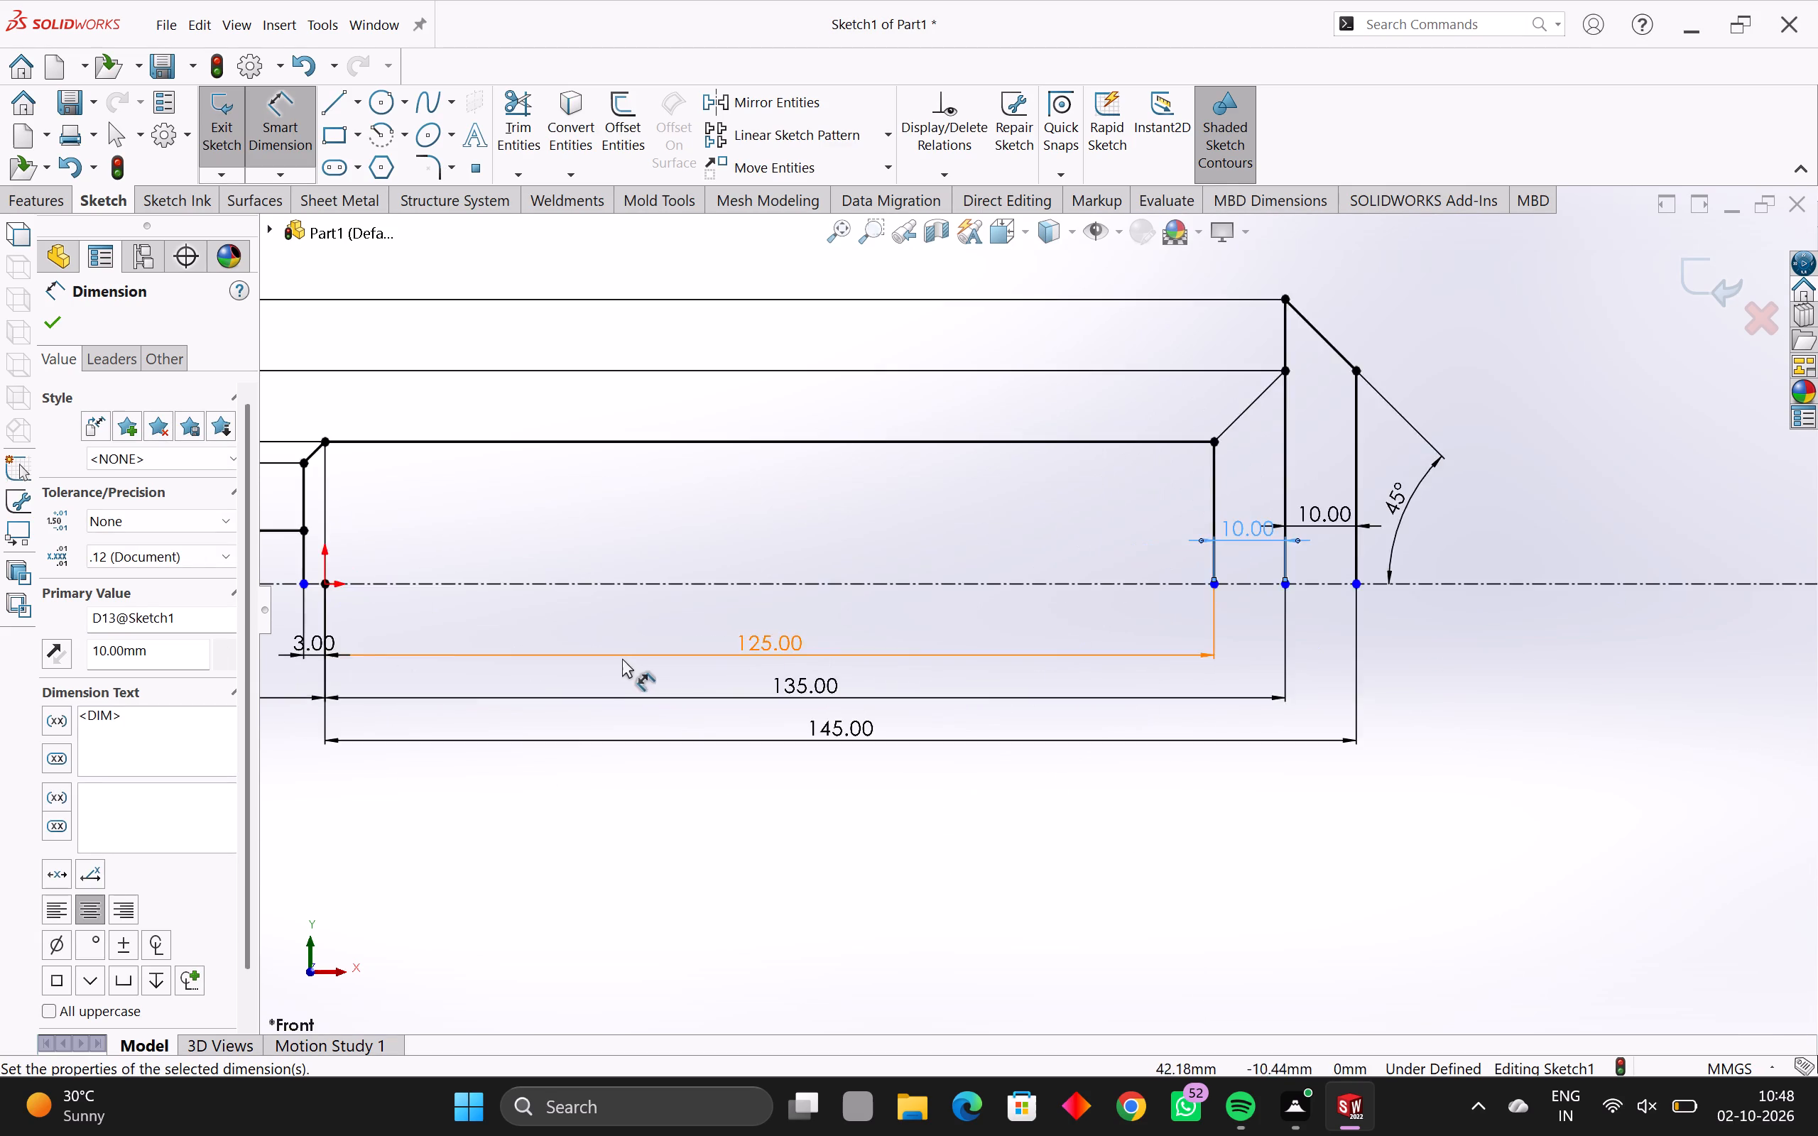
scroll(622, 658, up, 1)
scroll(504, 607, down, 2)
scroll(488, 603, up, 3)
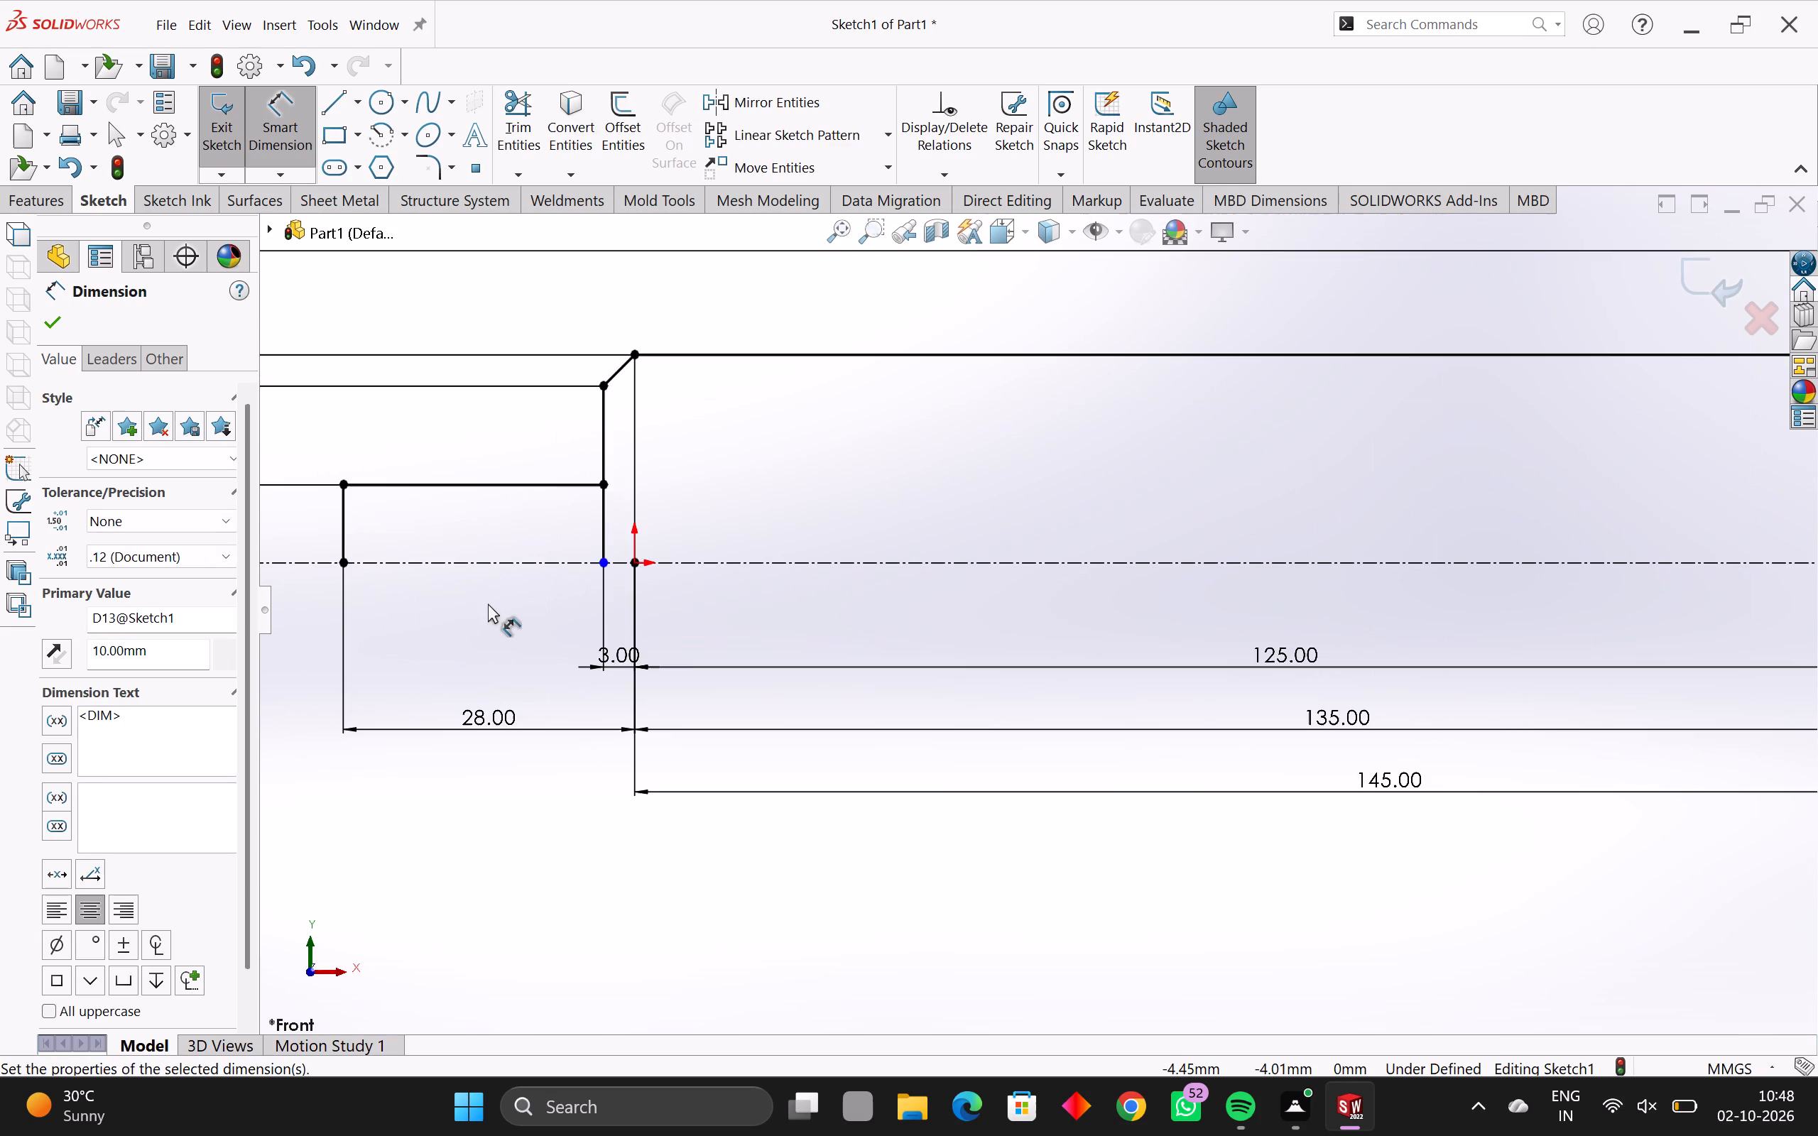
scroll(488, 603, down, 1)
scroll(687, 591, down, 2)
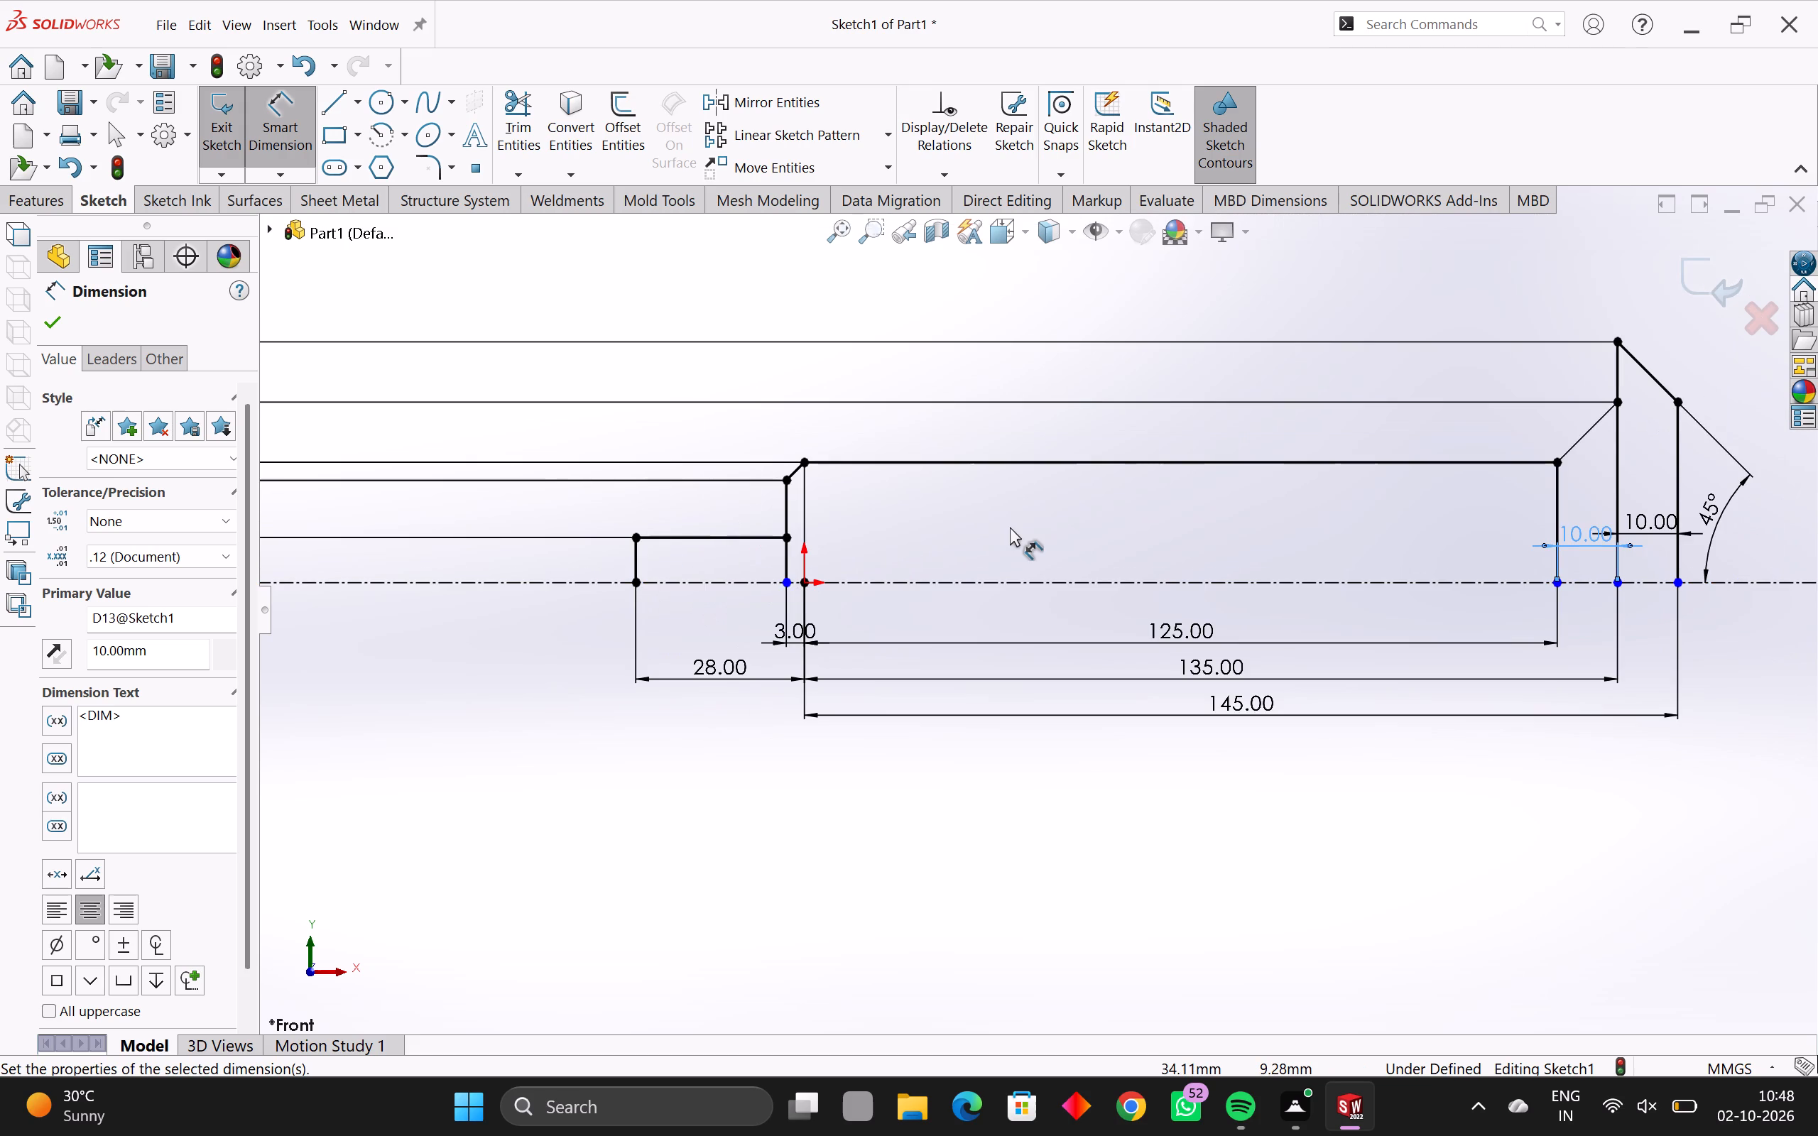
key(Escape)
key(Escape)
key(Escape)
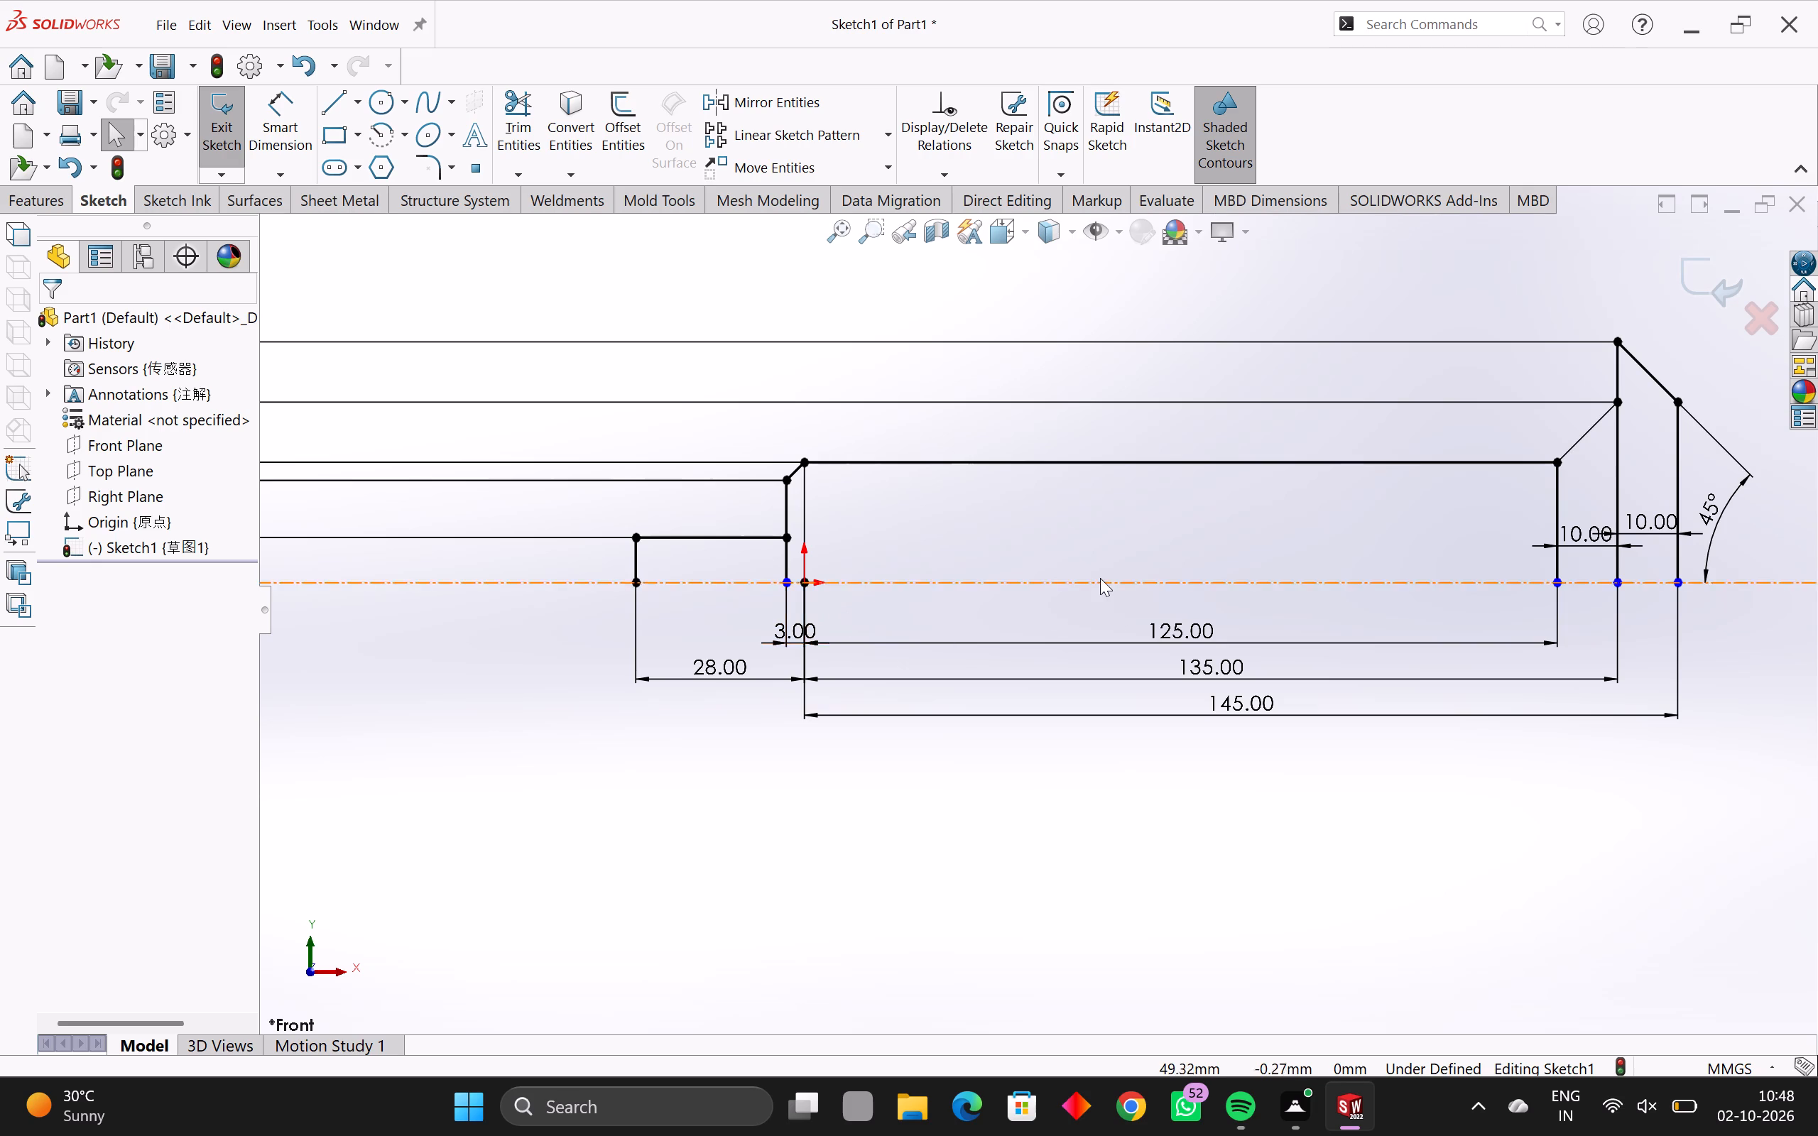
scroll(1100, 578, down, 3)
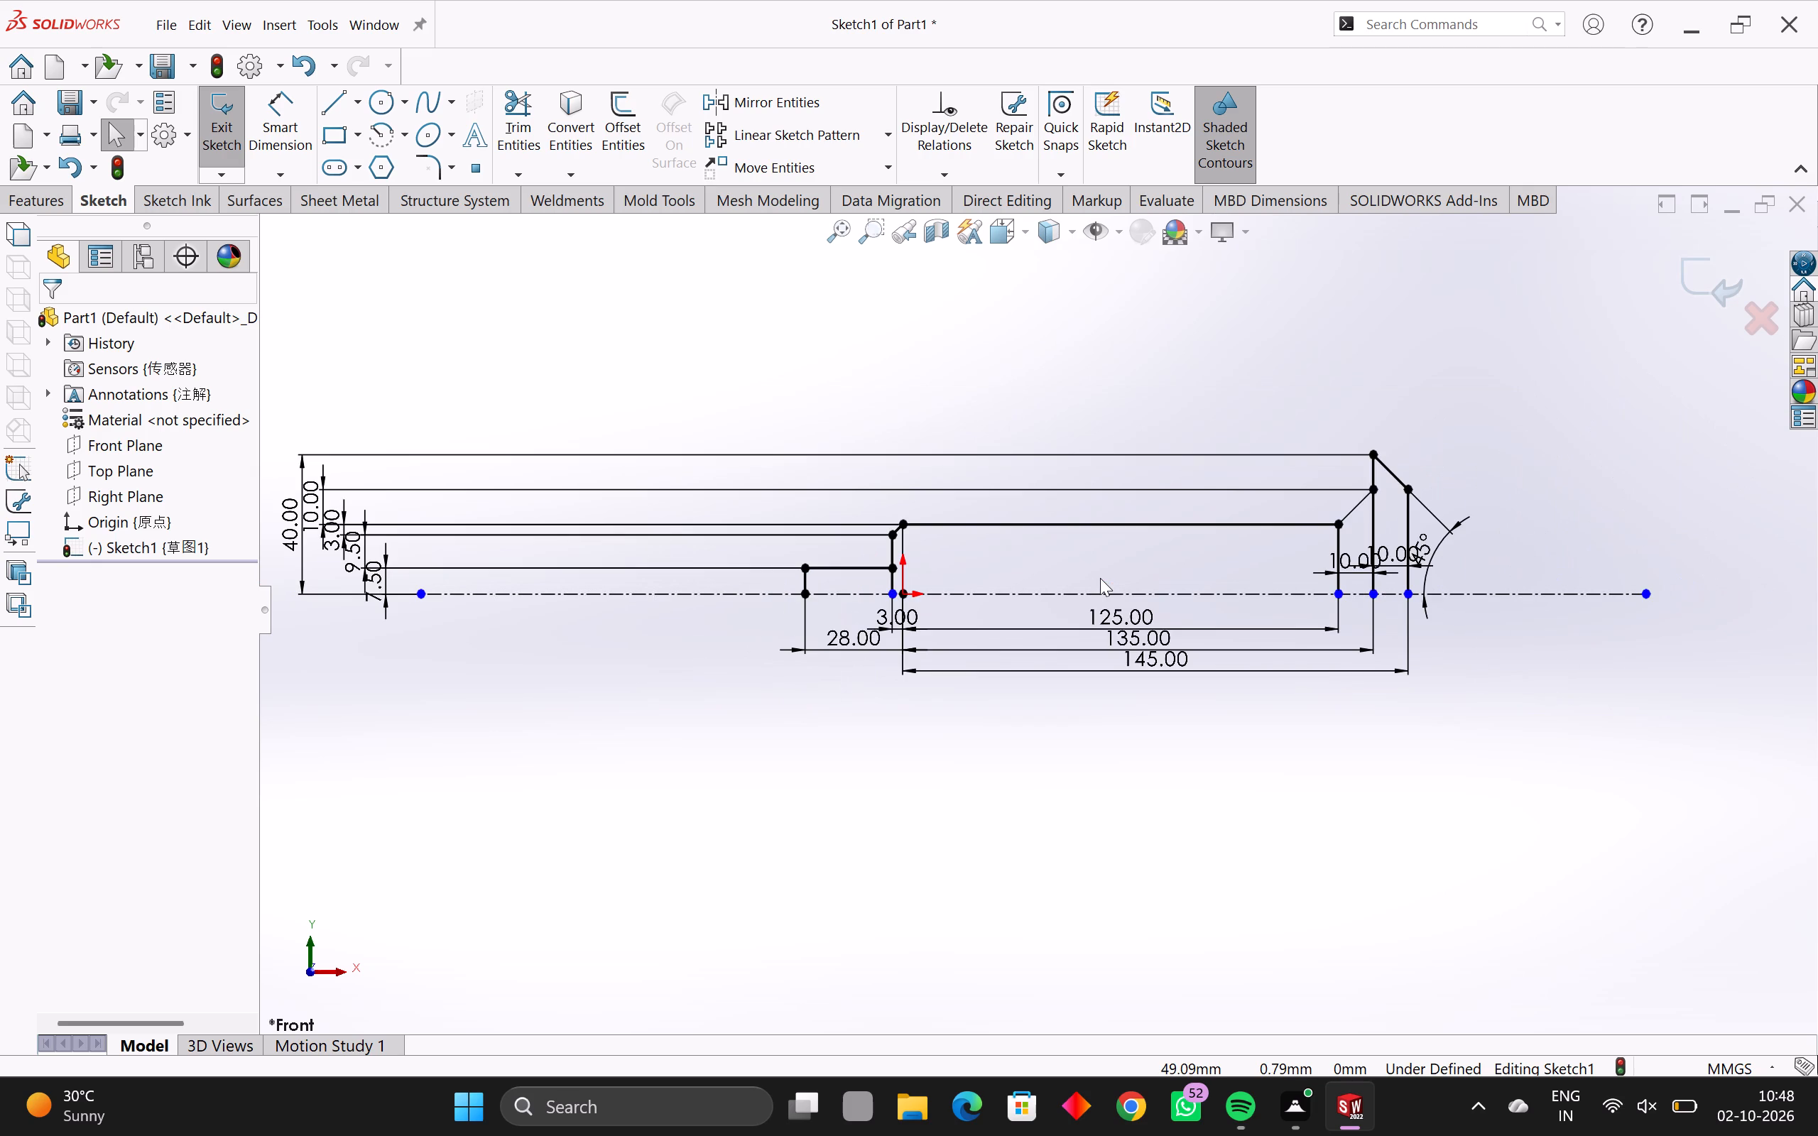
scroll(976, 577, up, 2)
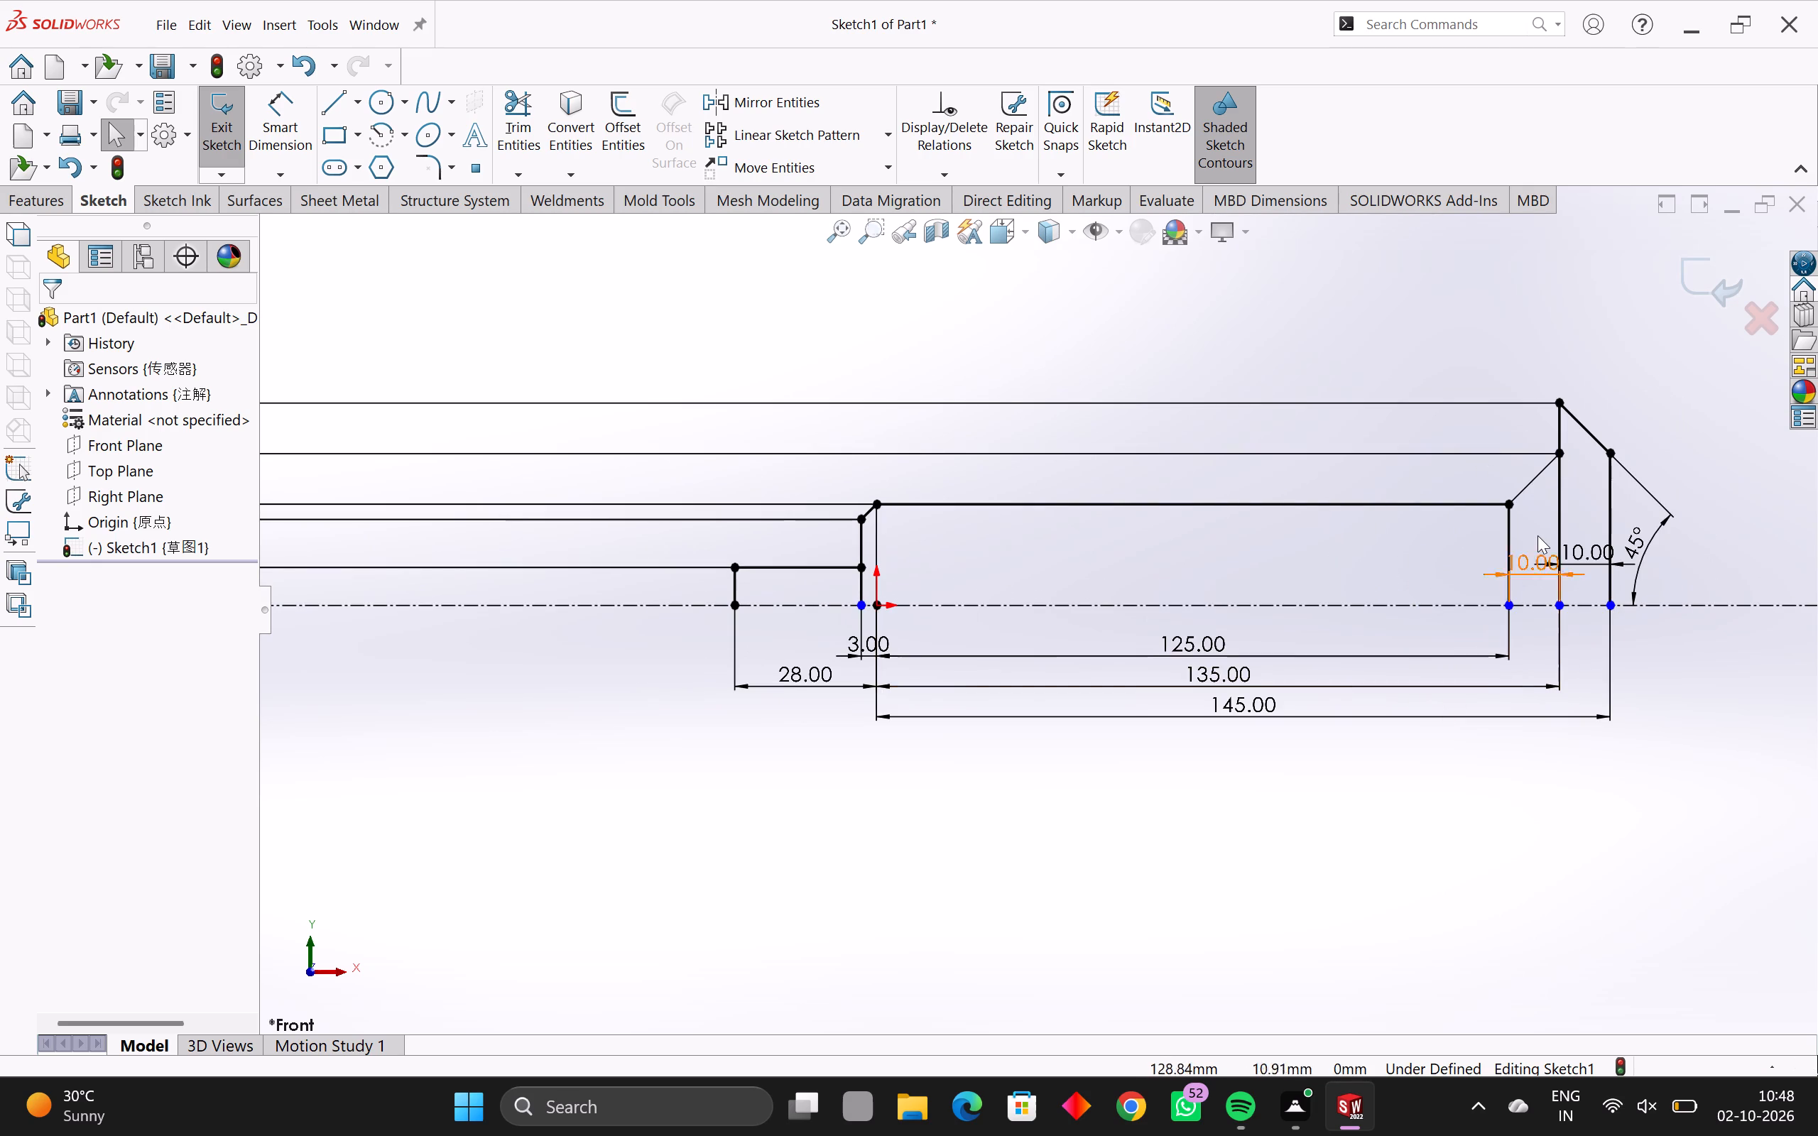
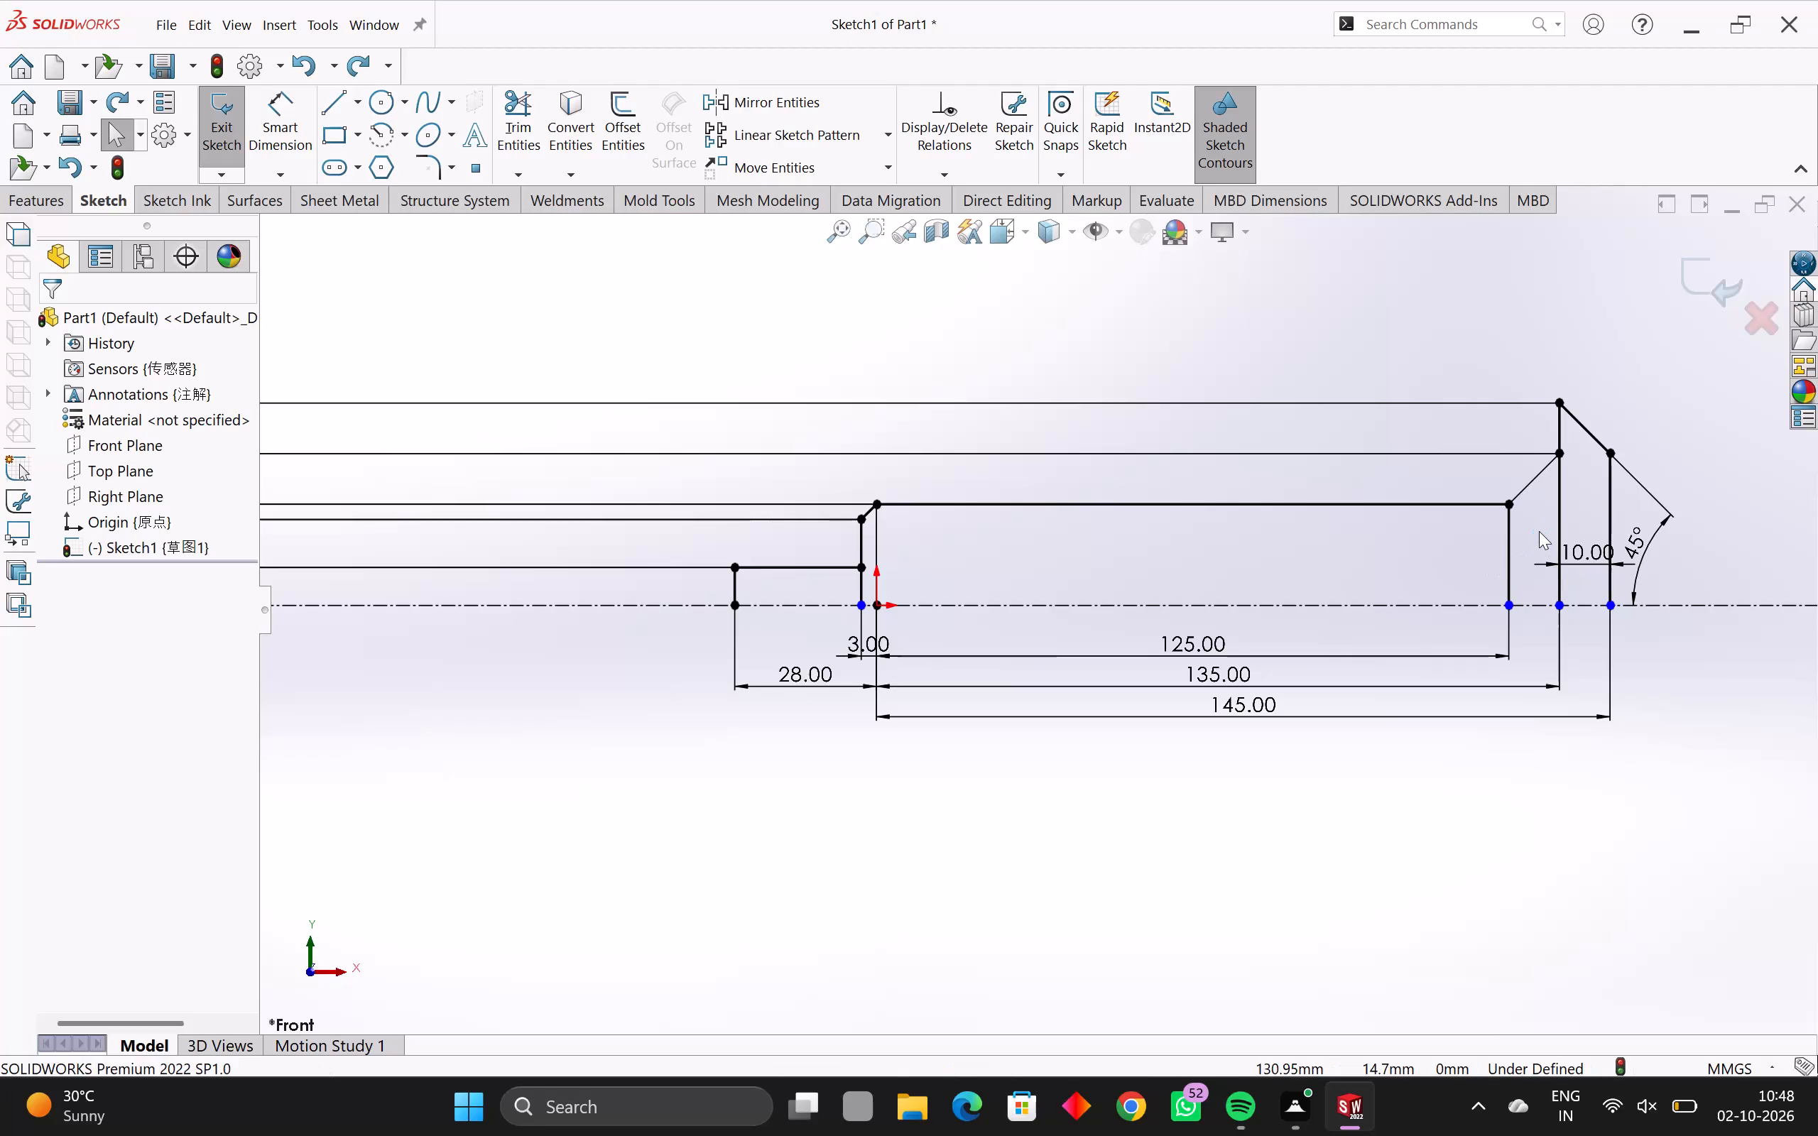
Undo the recent dimensions at the flared end of the profile, back through the 45° angle dimension.
key(ctrl+z)
key(ctrl+z)
key(ctrl+z)
key(ctrl+z)
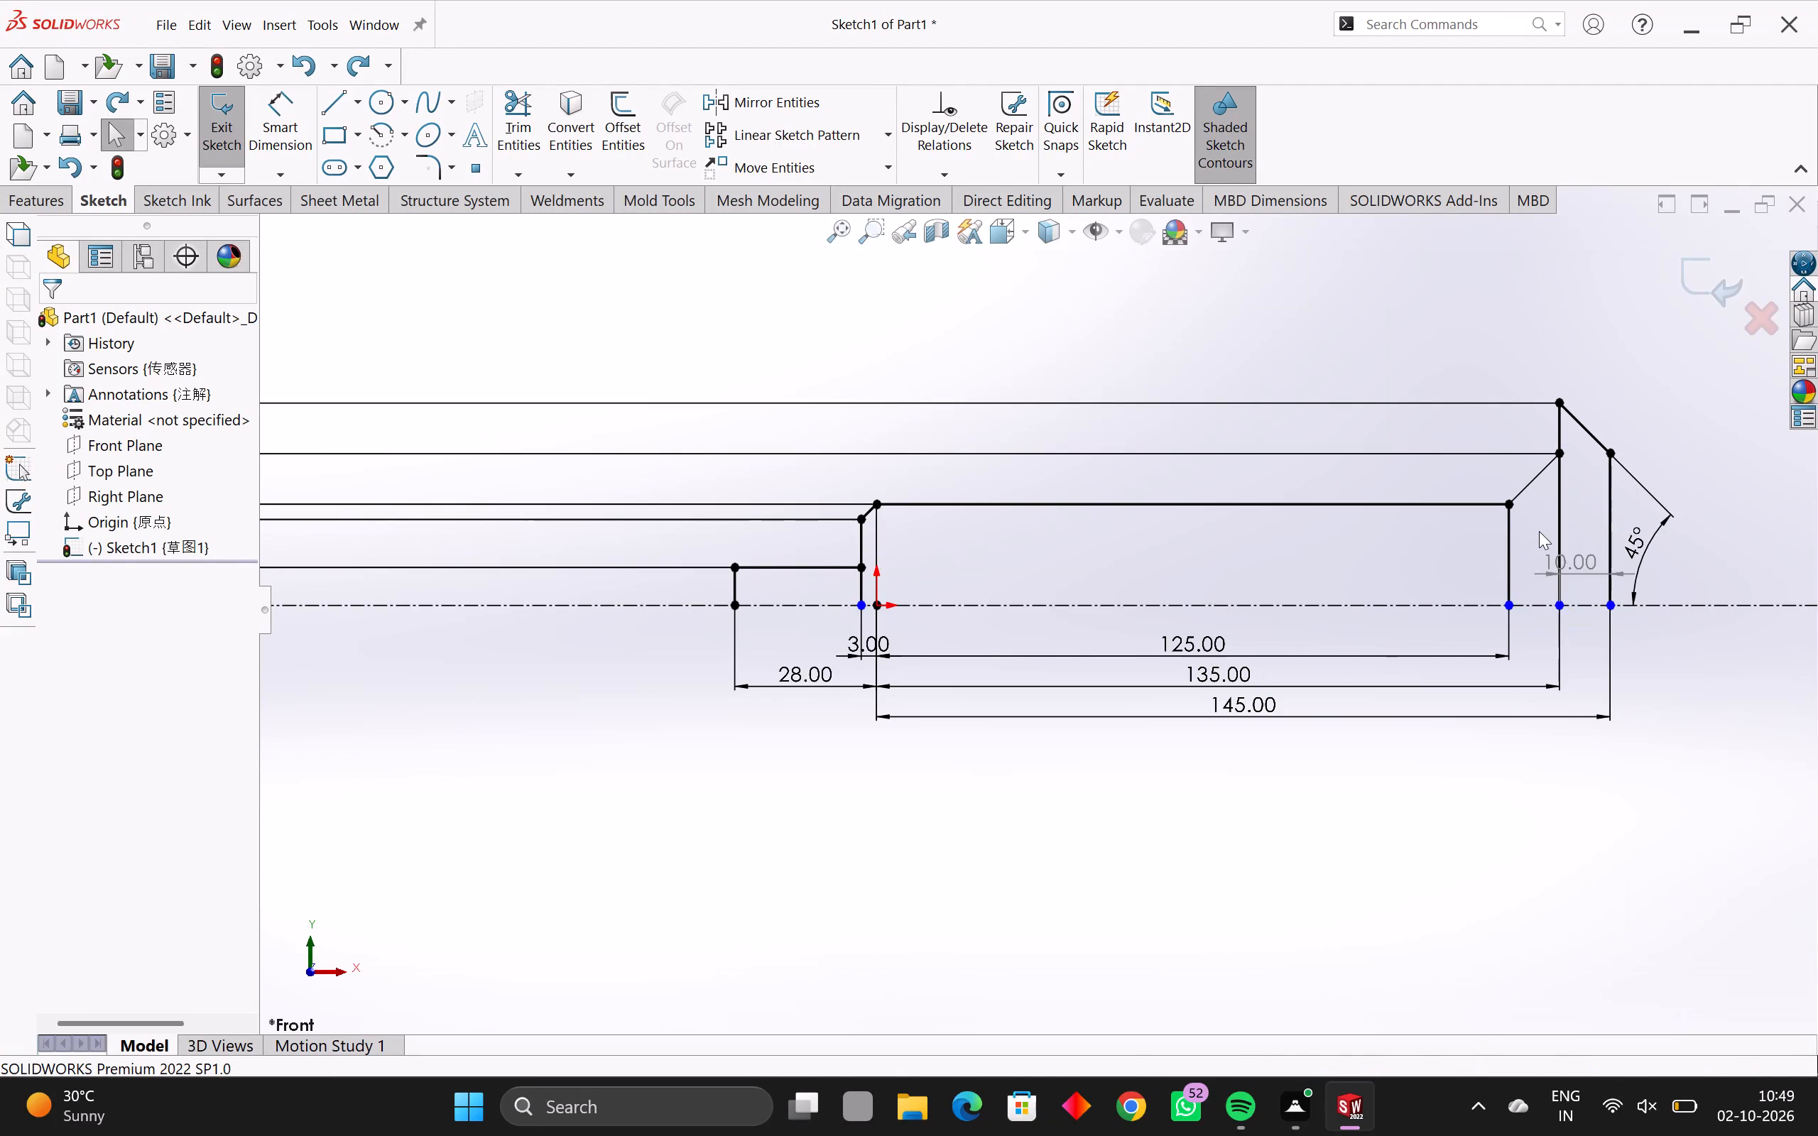
key(ctrl+z)
key(ctrl+z)
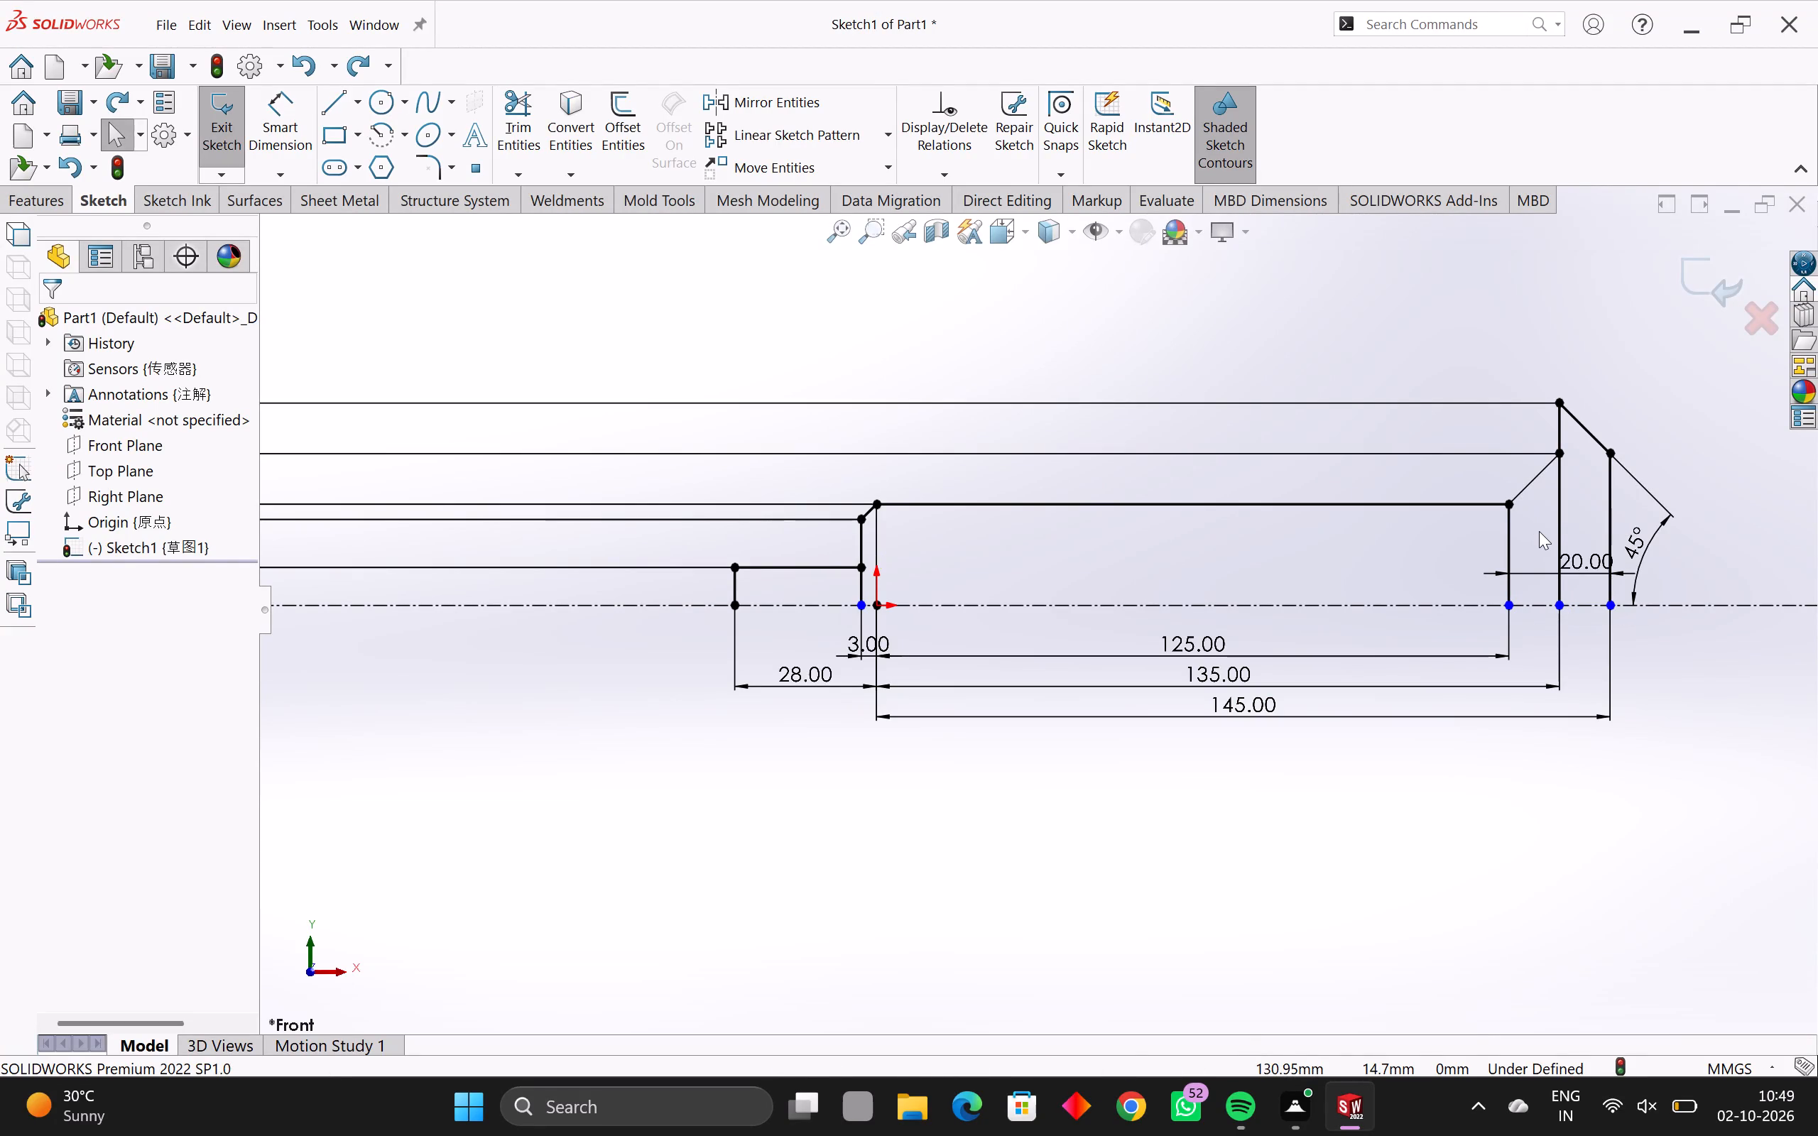
key(ctrl+z)
key(ctrl+z)
key(ctrl+z)
key(ctrl+z)
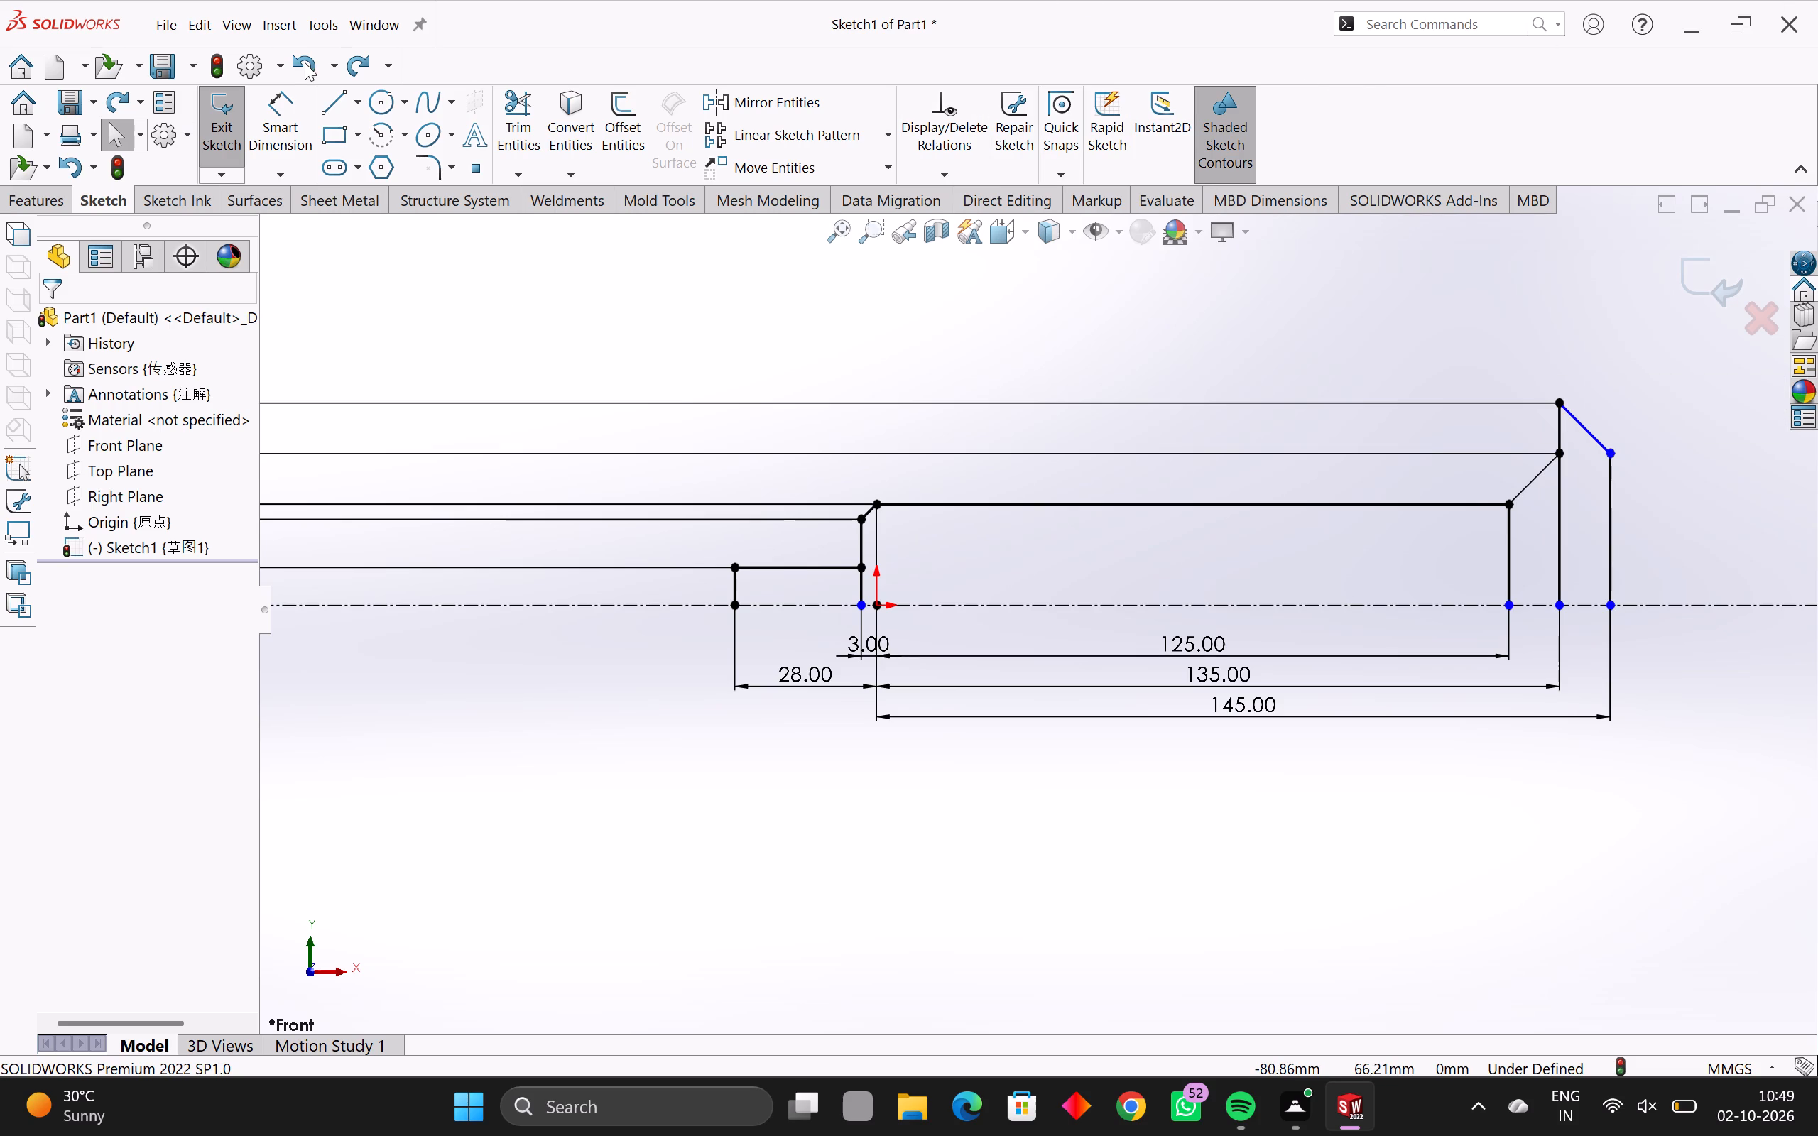
Add a 45° angle dimension between the flared end's outer sloped line and the horizontal centerline.
drag(275, 132, 266, 143)
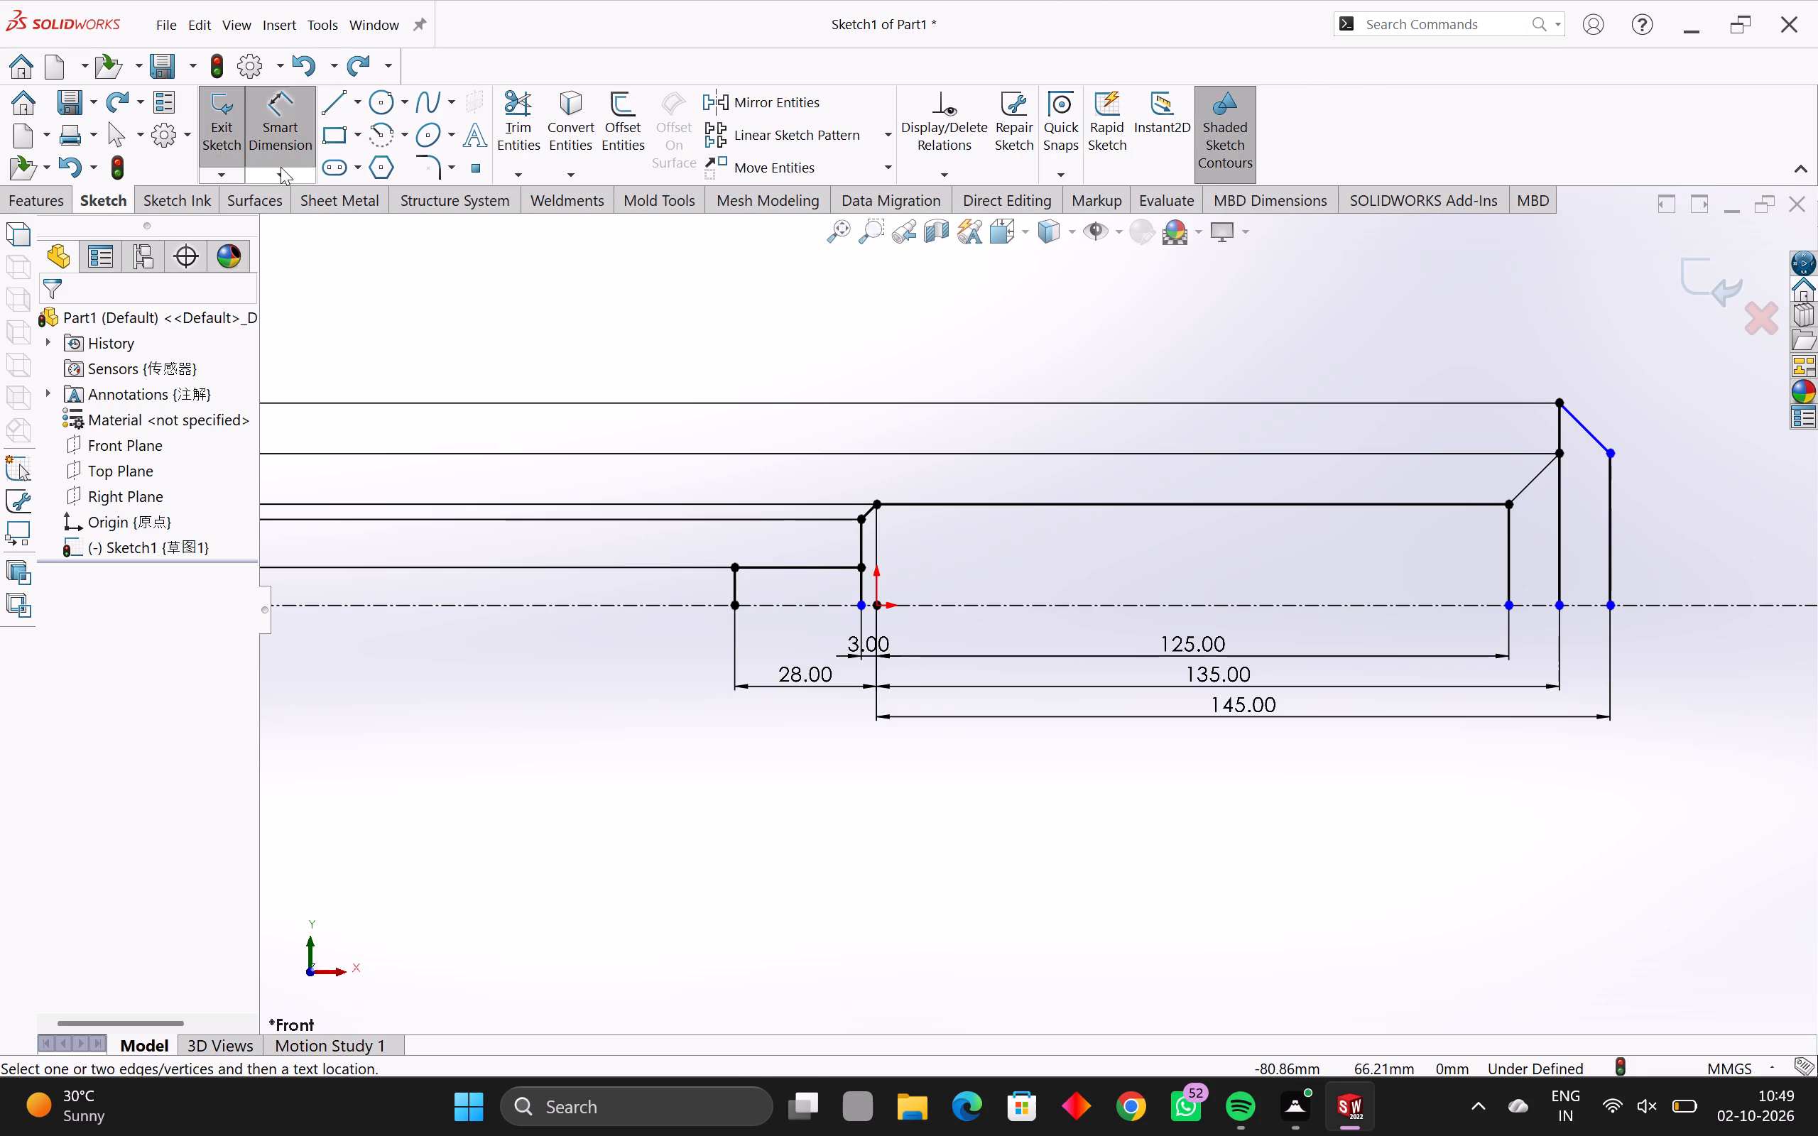
click(1579, 420)
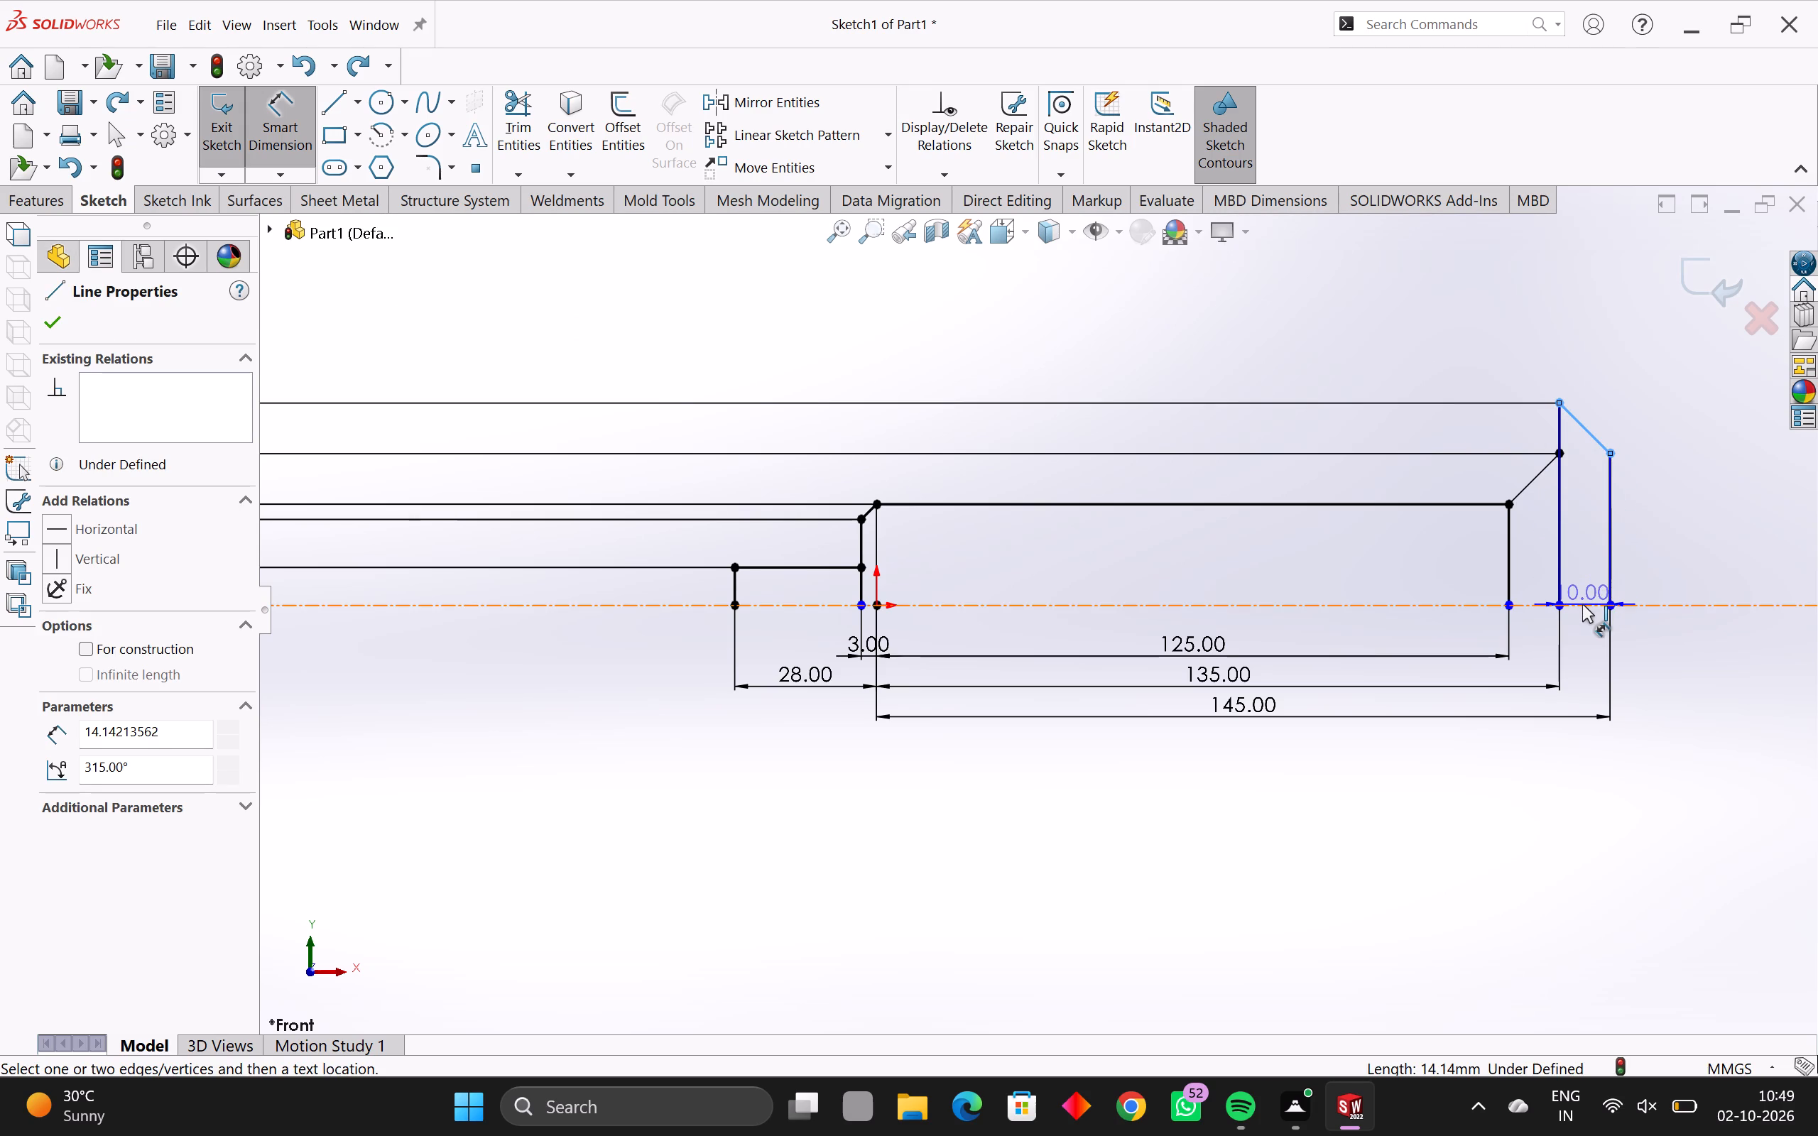
click(1582, 604)
click(1680, 560)
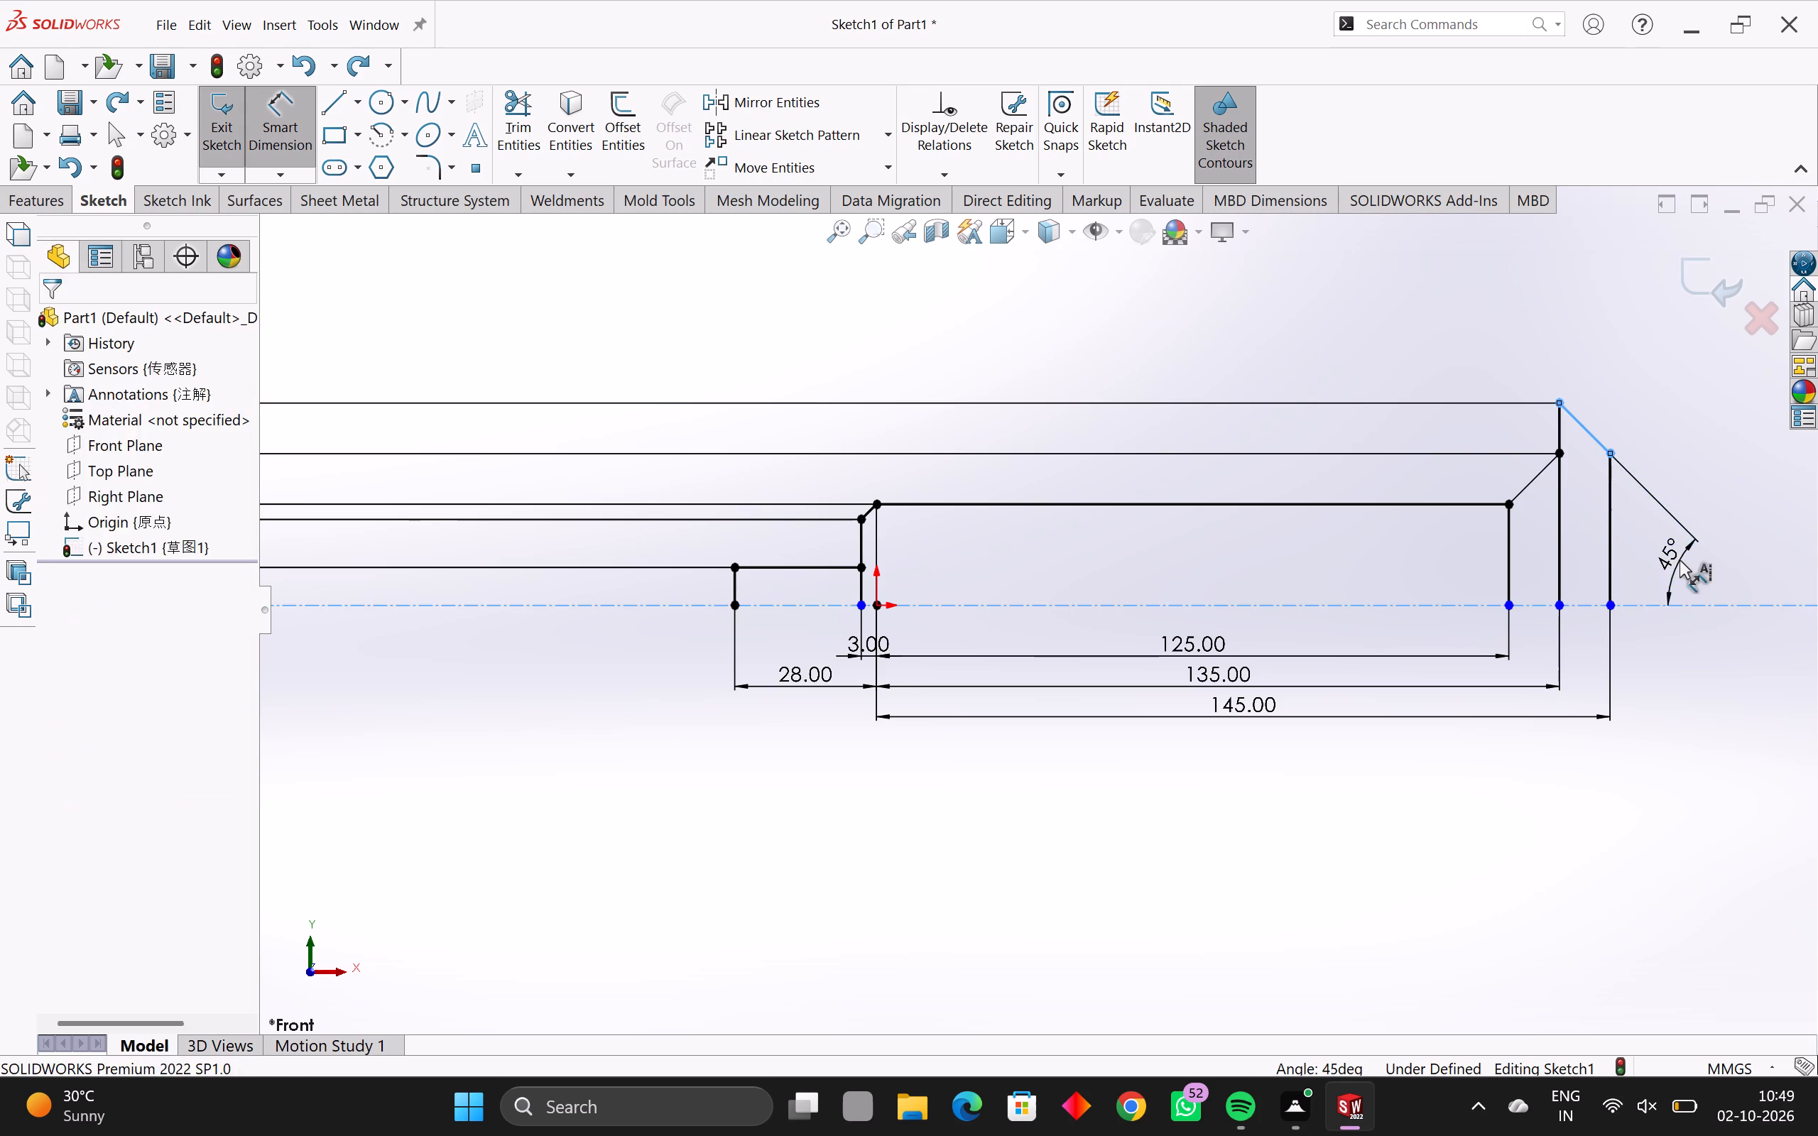
click(1569, 520)
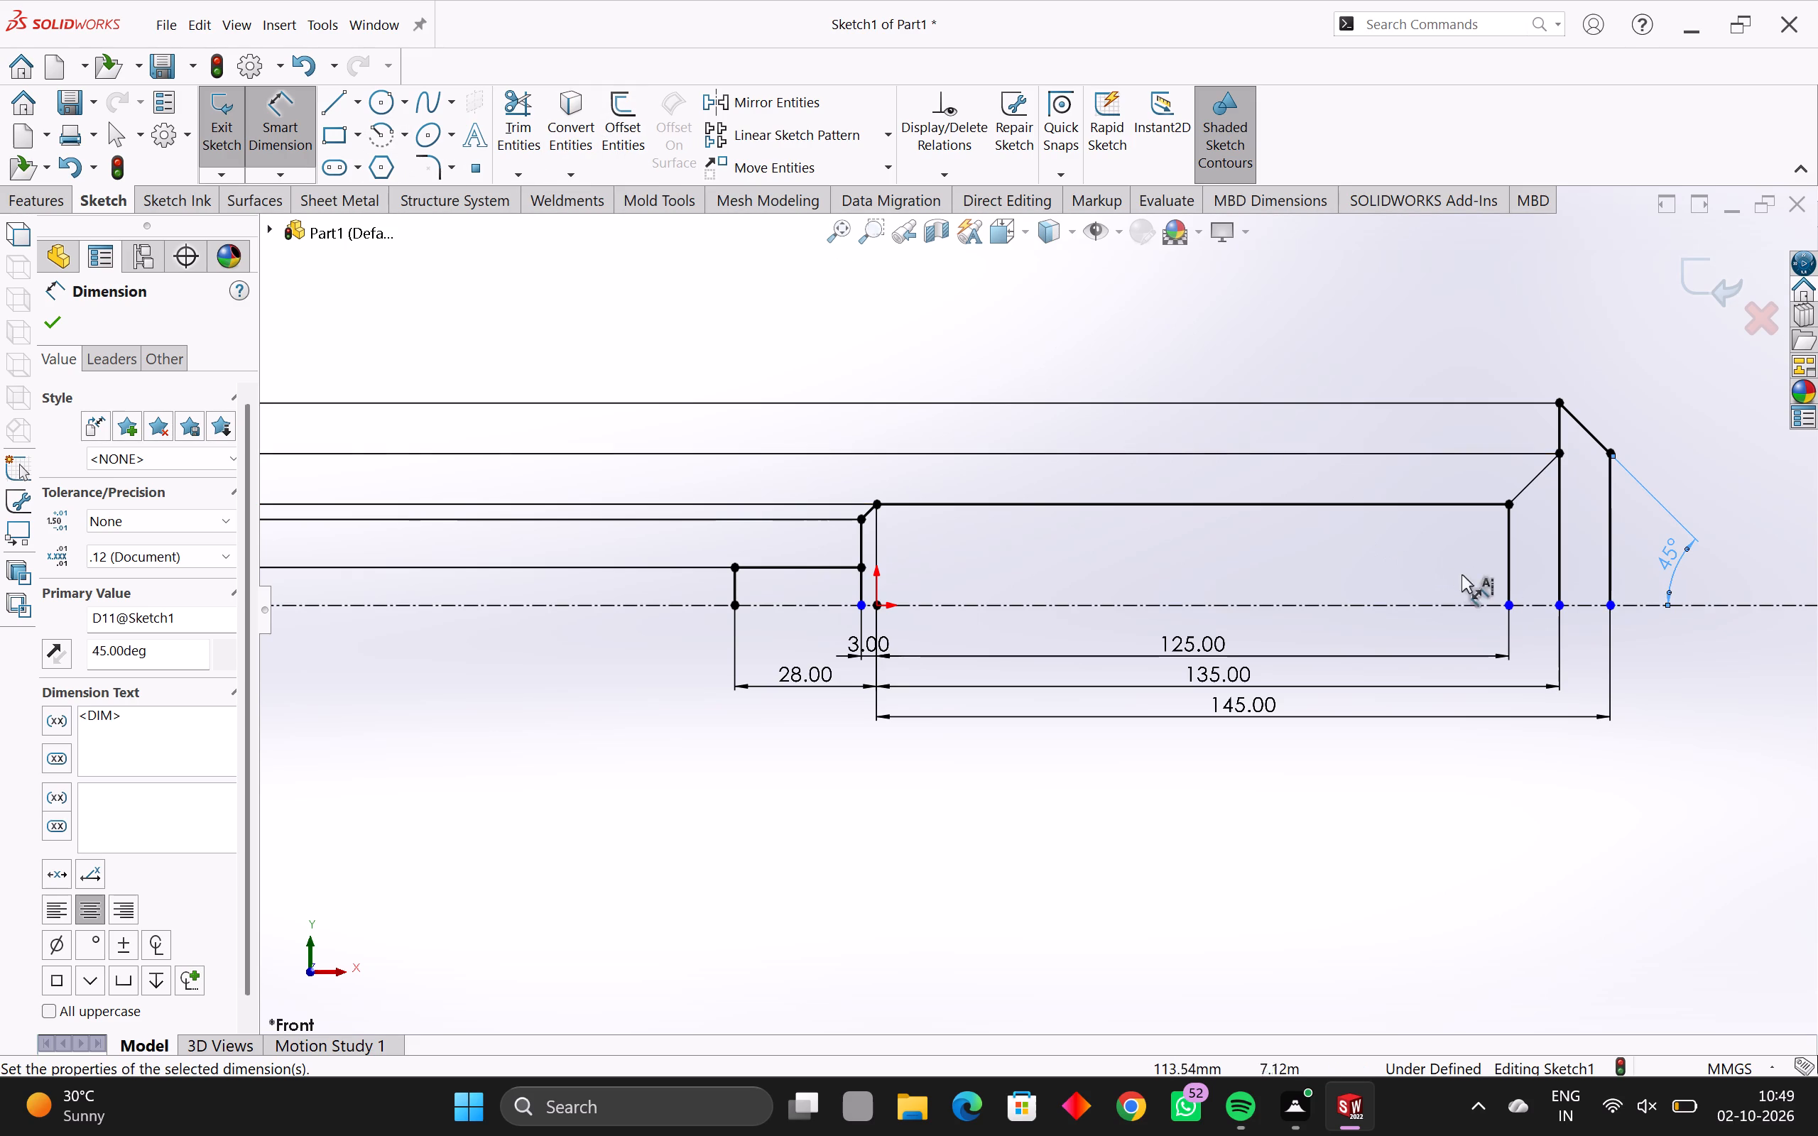
Add a 20 mm vertical dimension between the endpoints of the vertical line located 125 mm from the origin.
click(1512, 605)
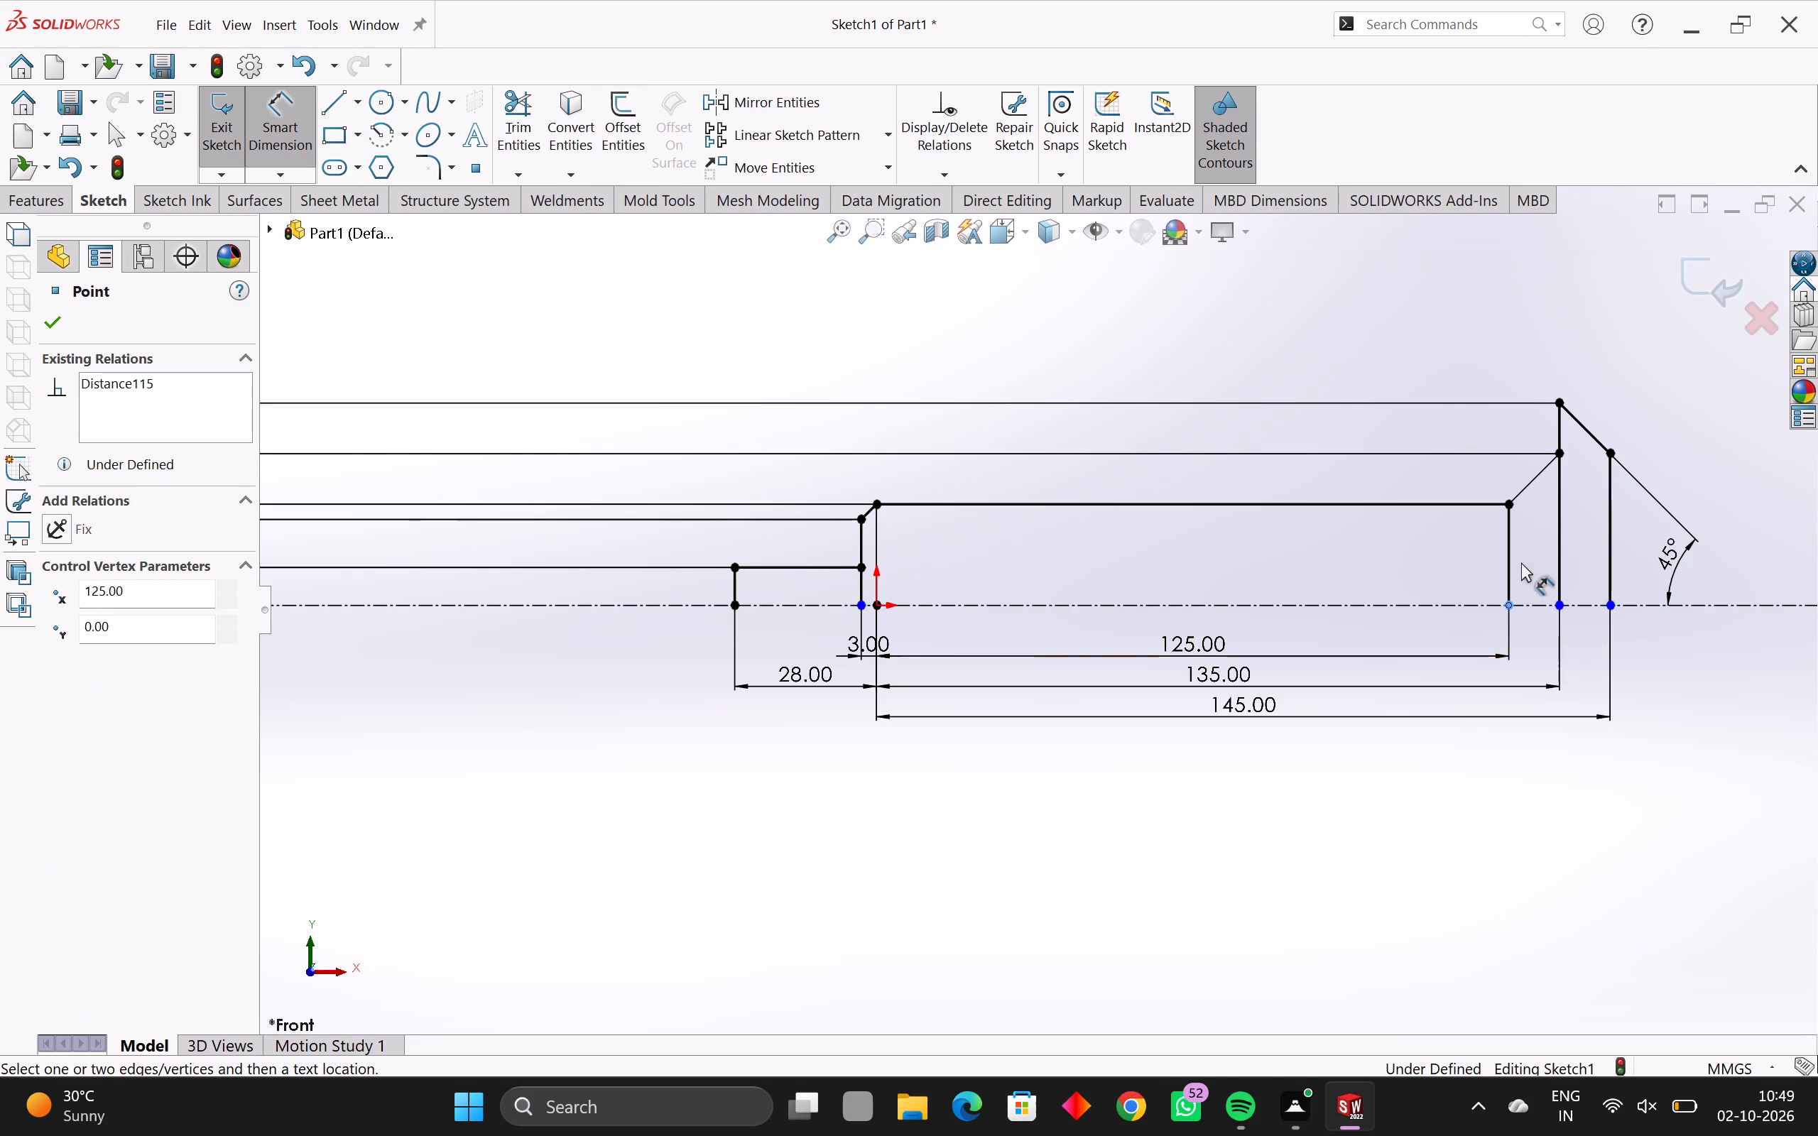
click(1512, 503)
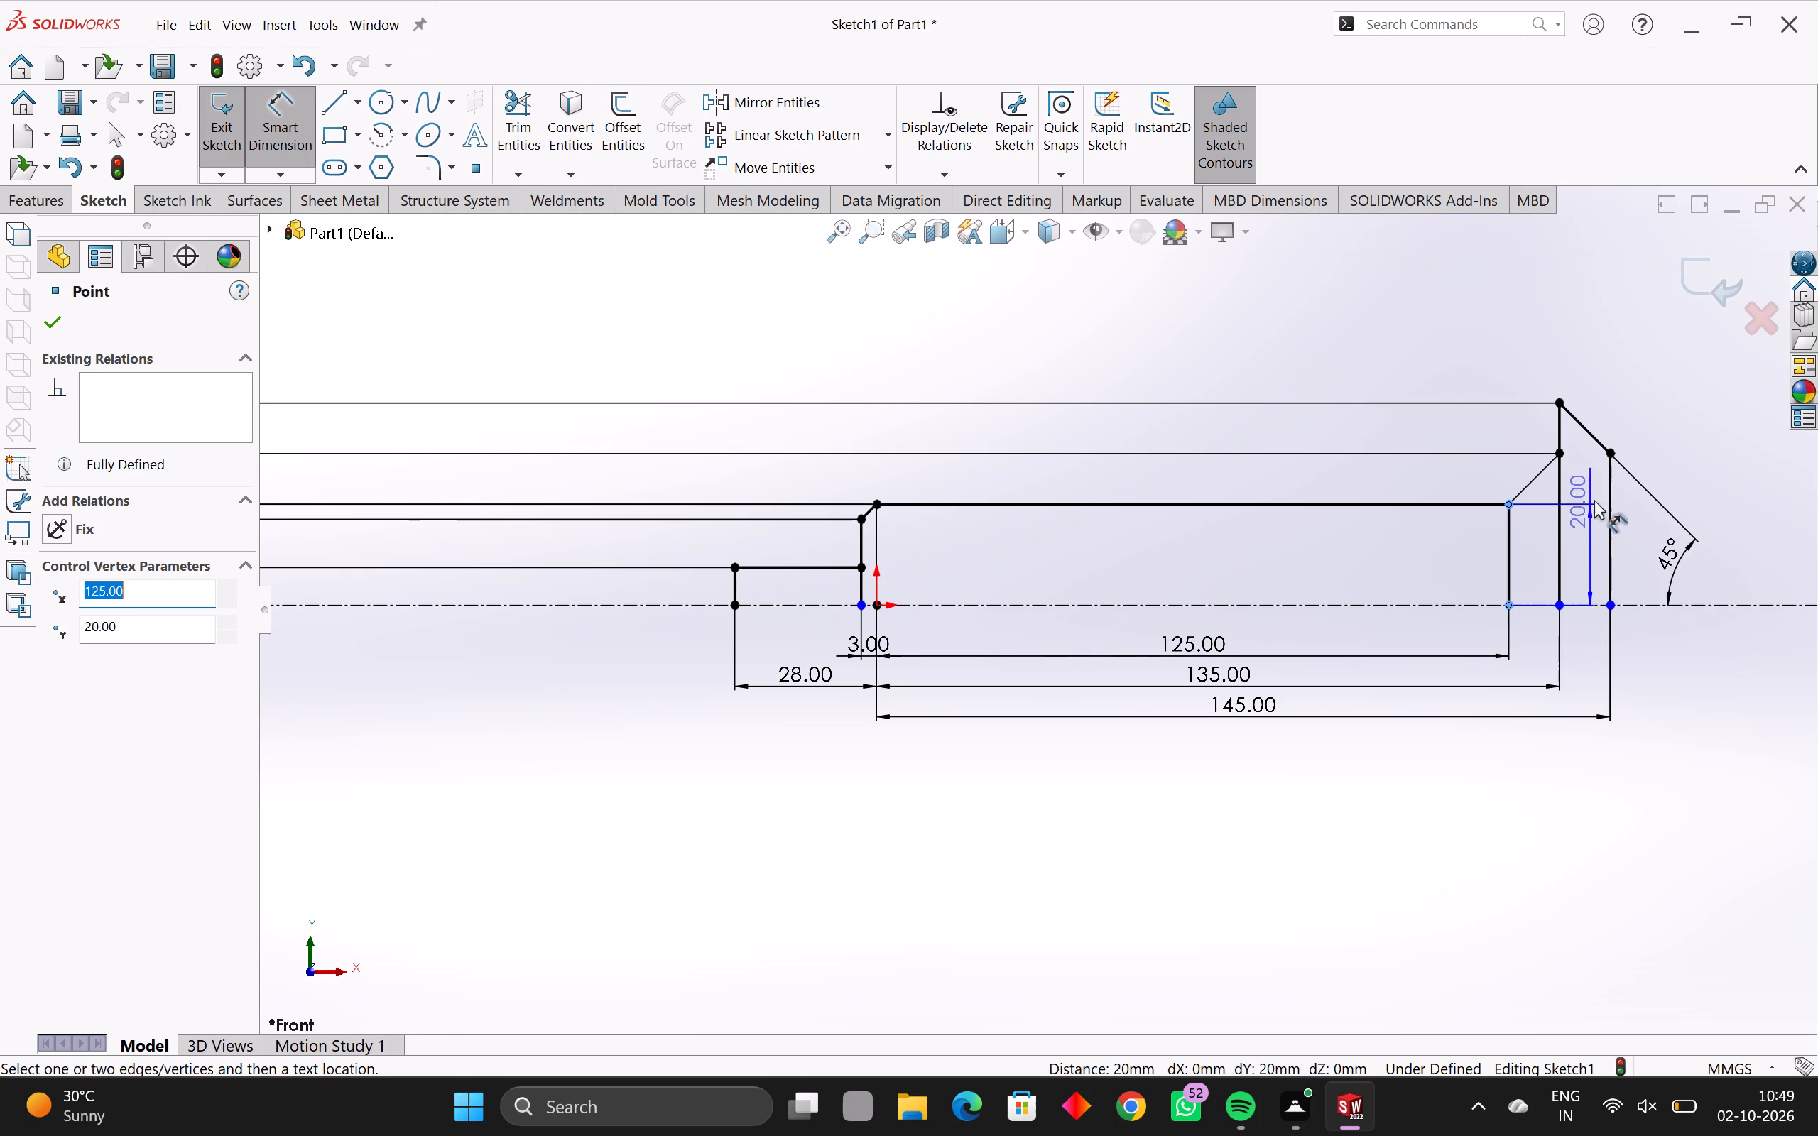
click(1737, 510)
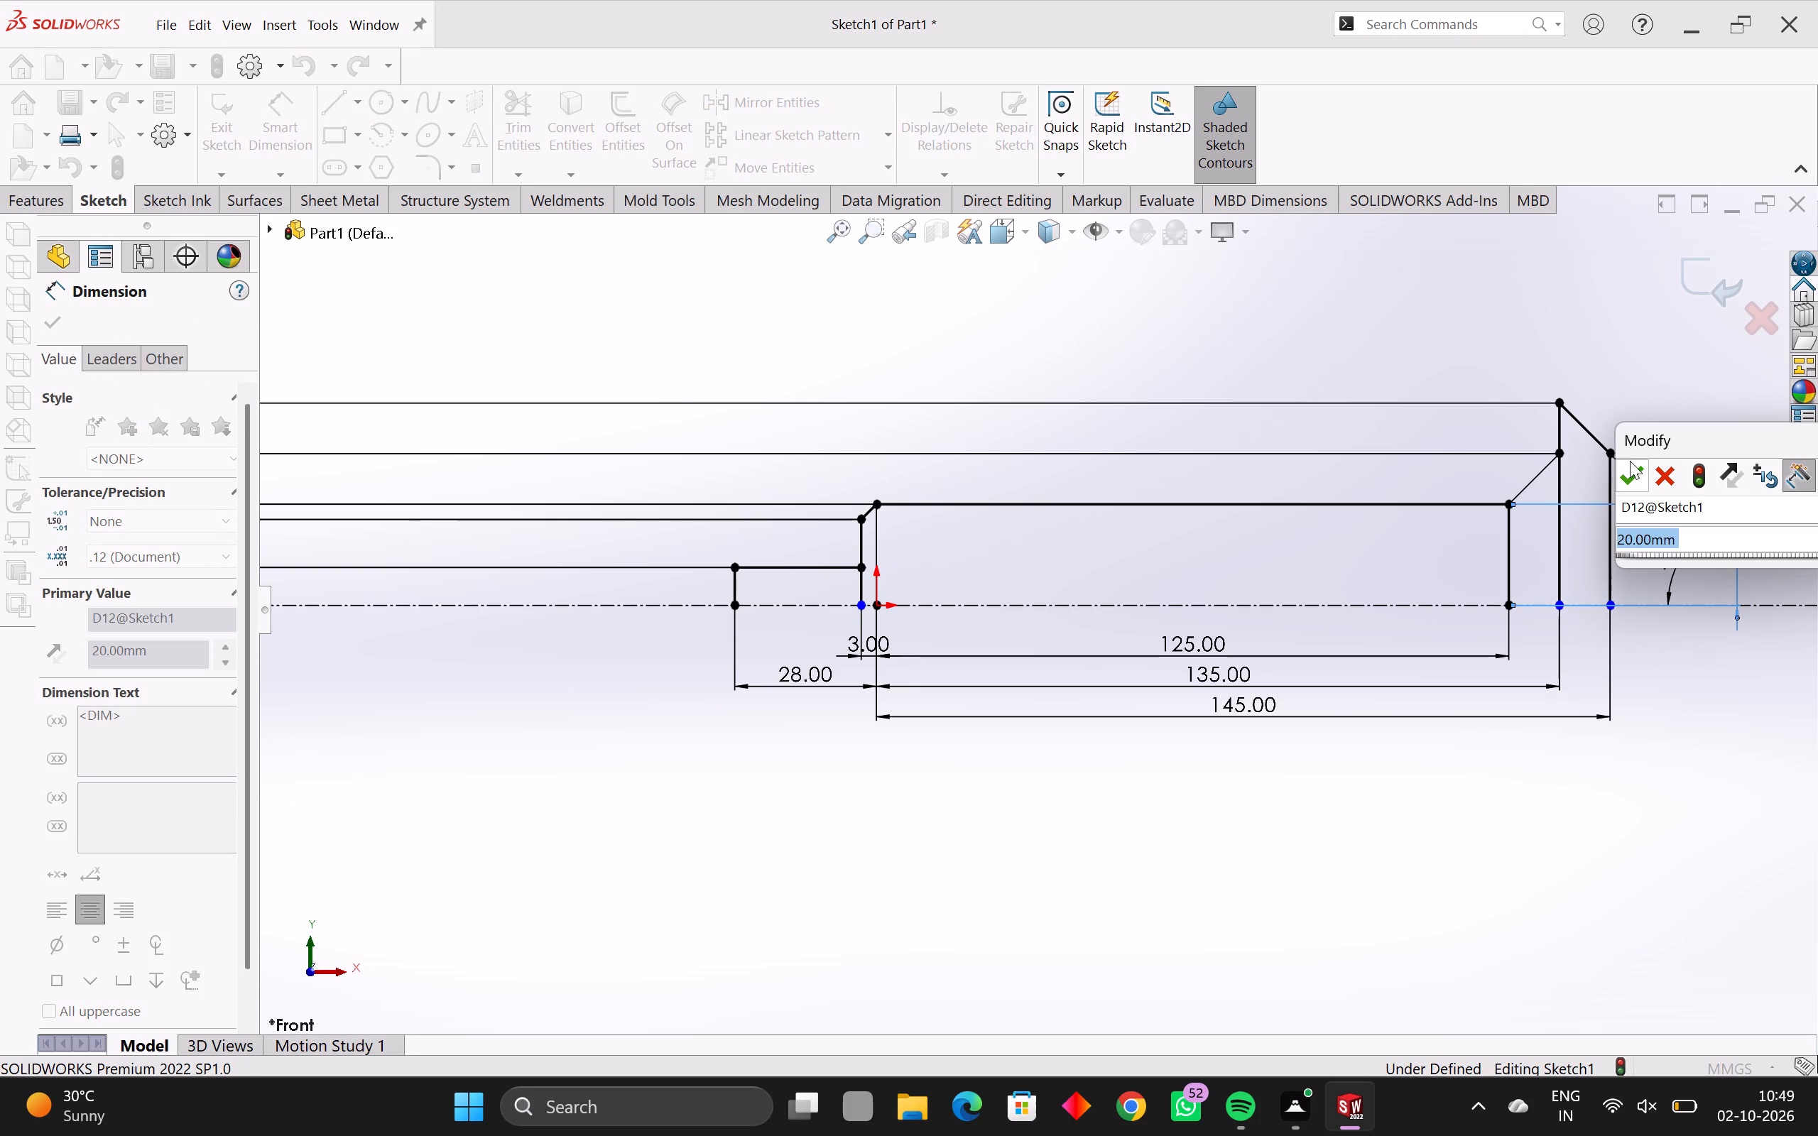
click(1628, 468)
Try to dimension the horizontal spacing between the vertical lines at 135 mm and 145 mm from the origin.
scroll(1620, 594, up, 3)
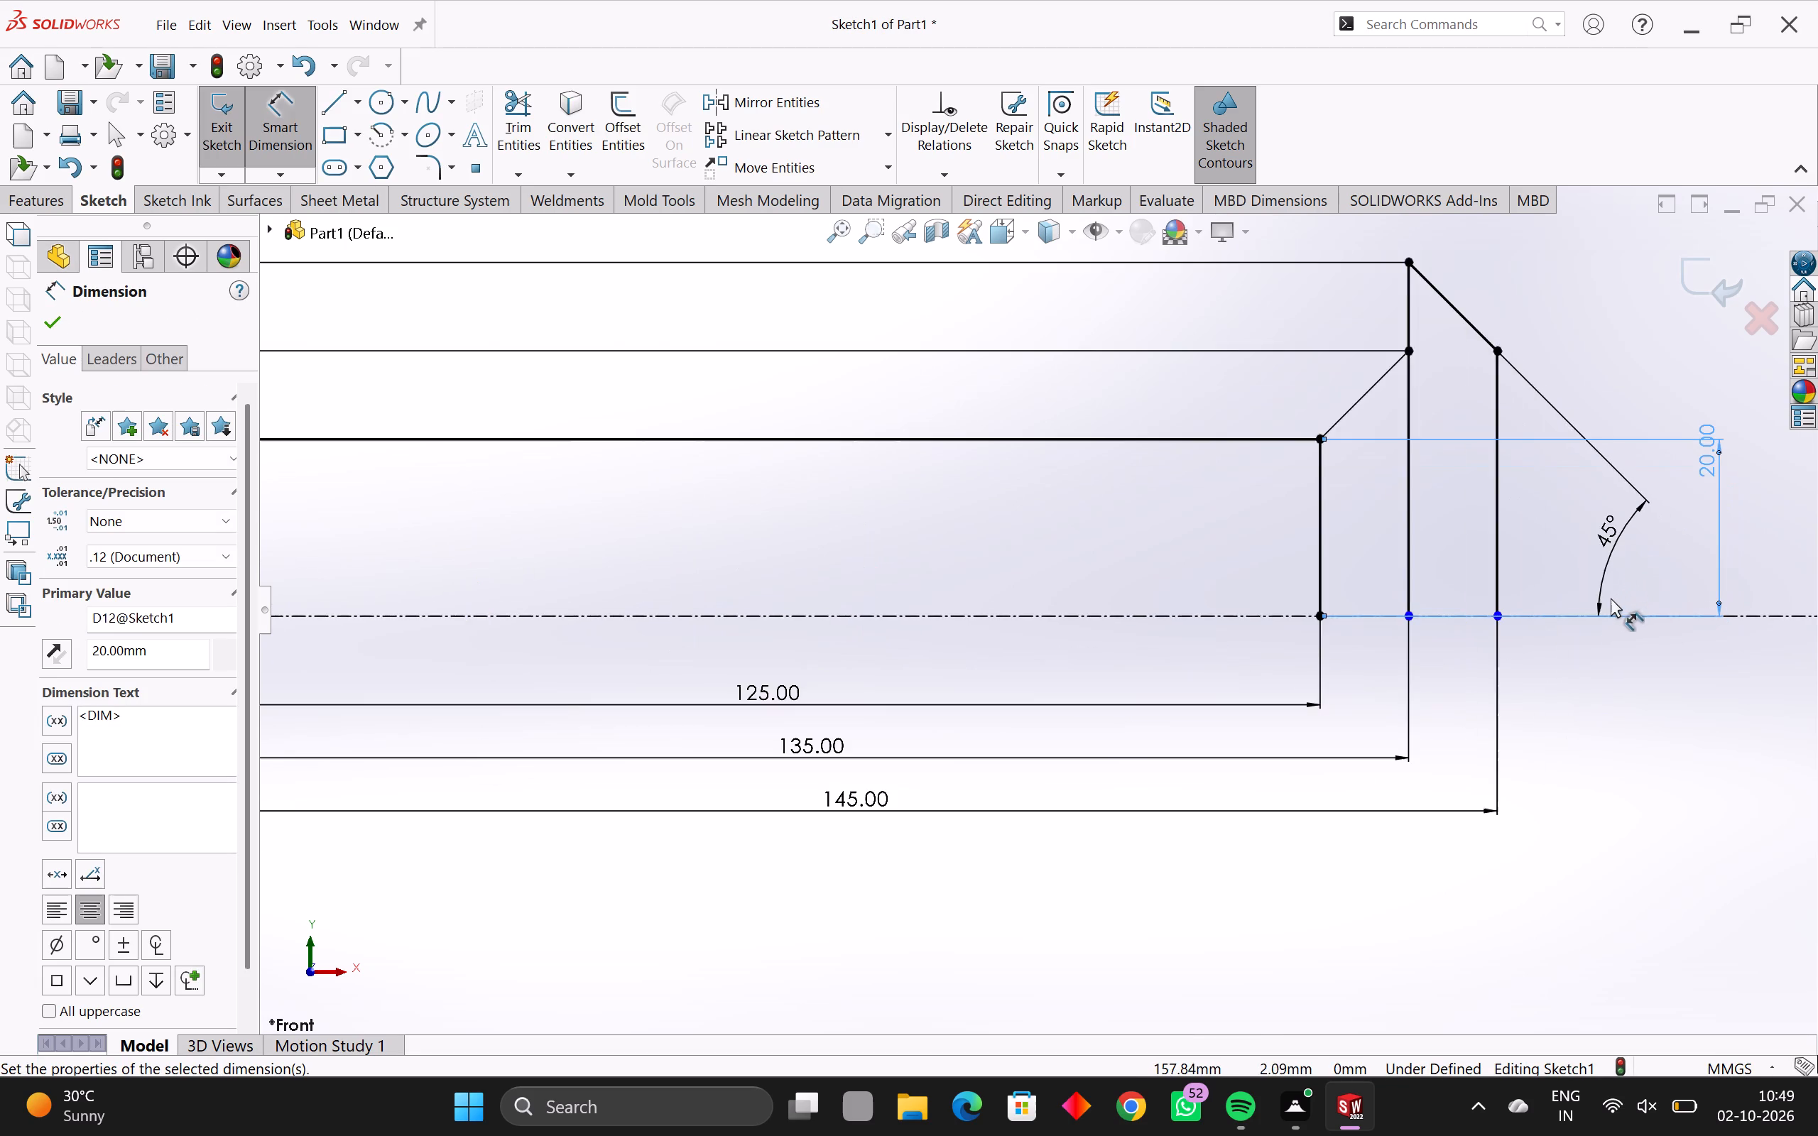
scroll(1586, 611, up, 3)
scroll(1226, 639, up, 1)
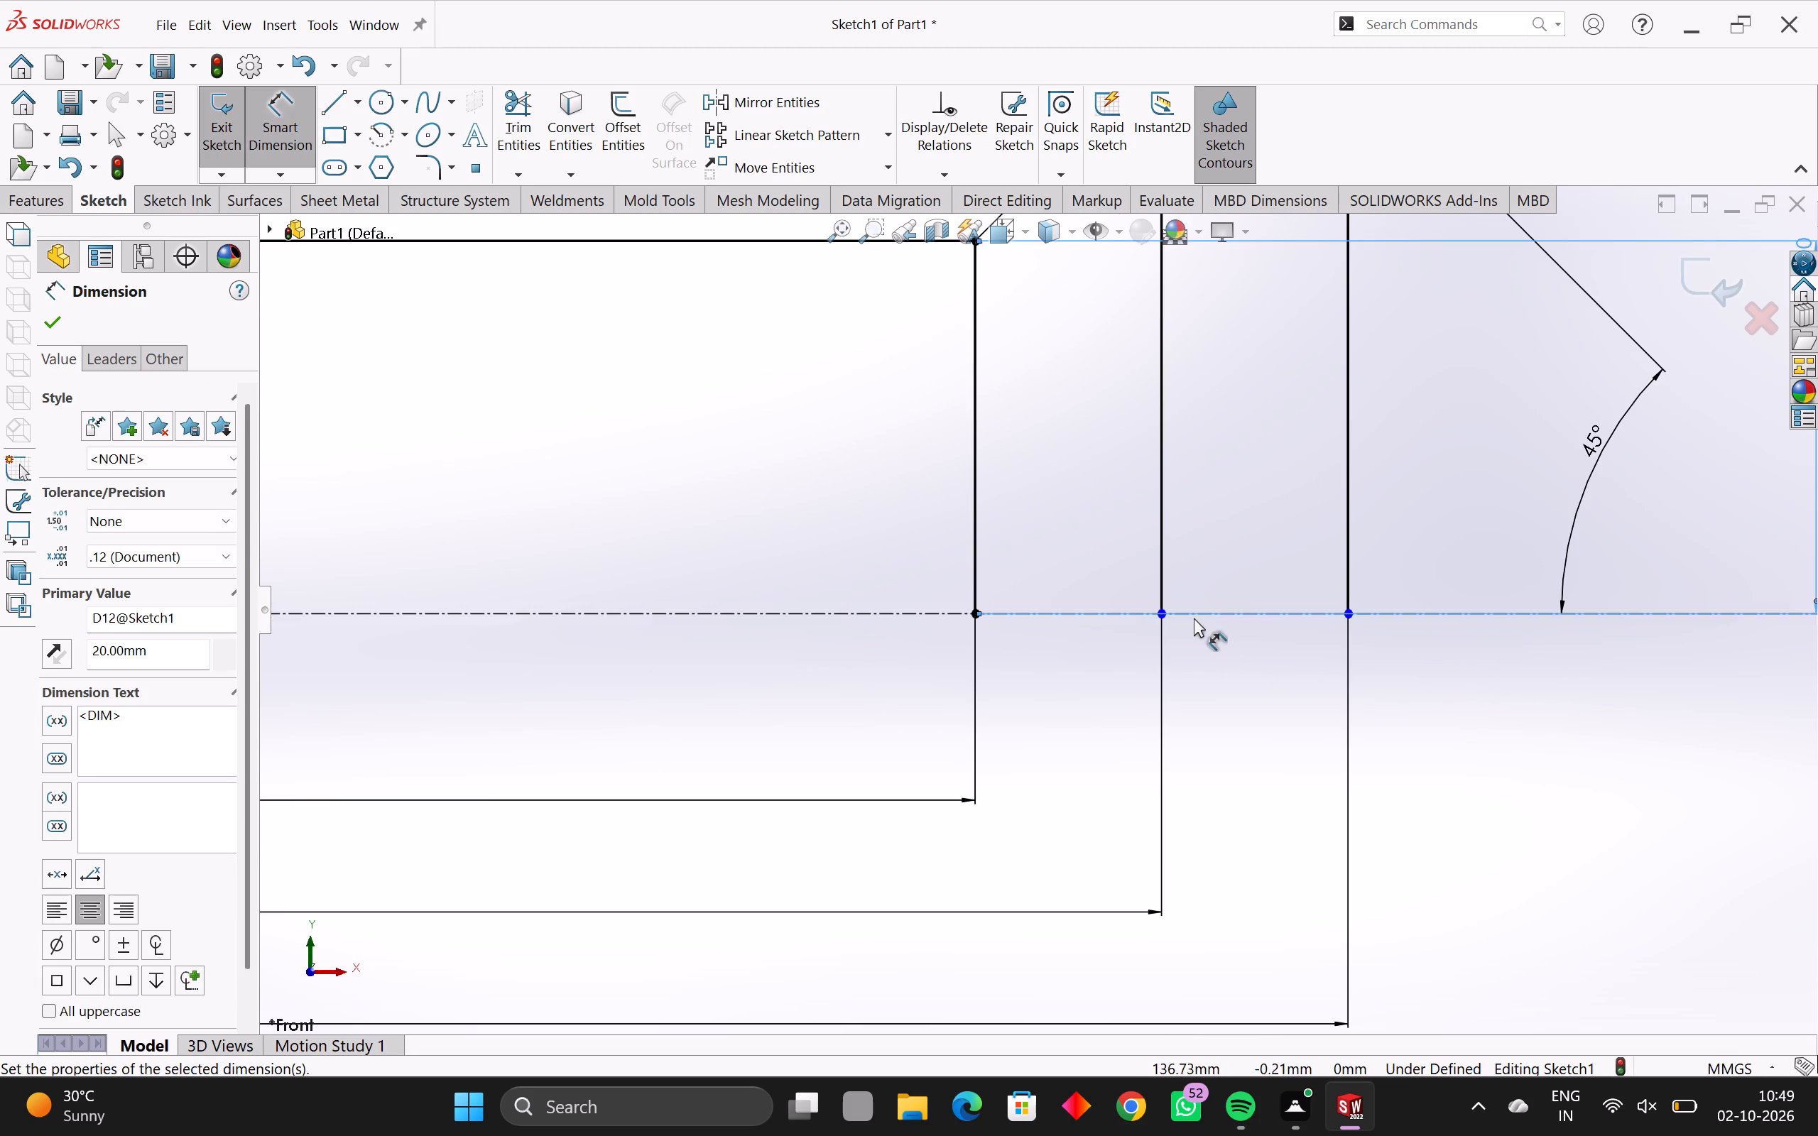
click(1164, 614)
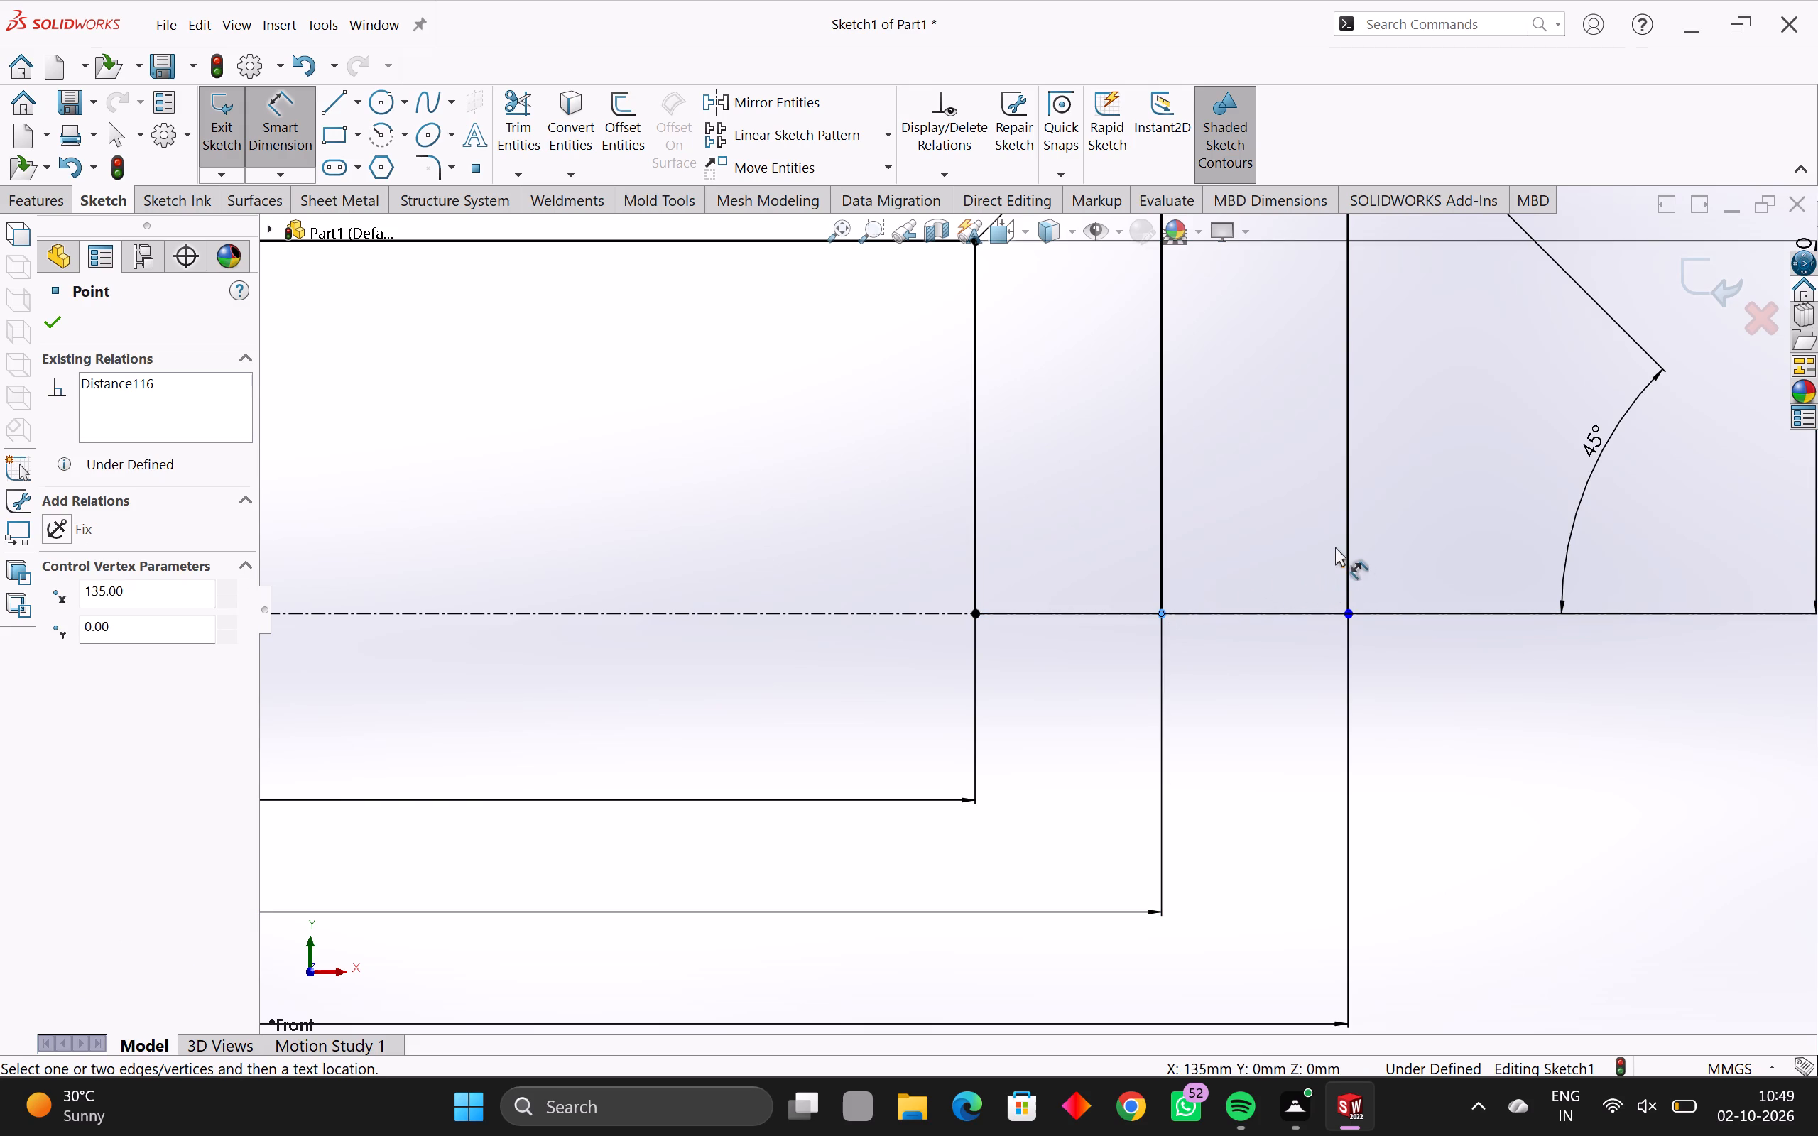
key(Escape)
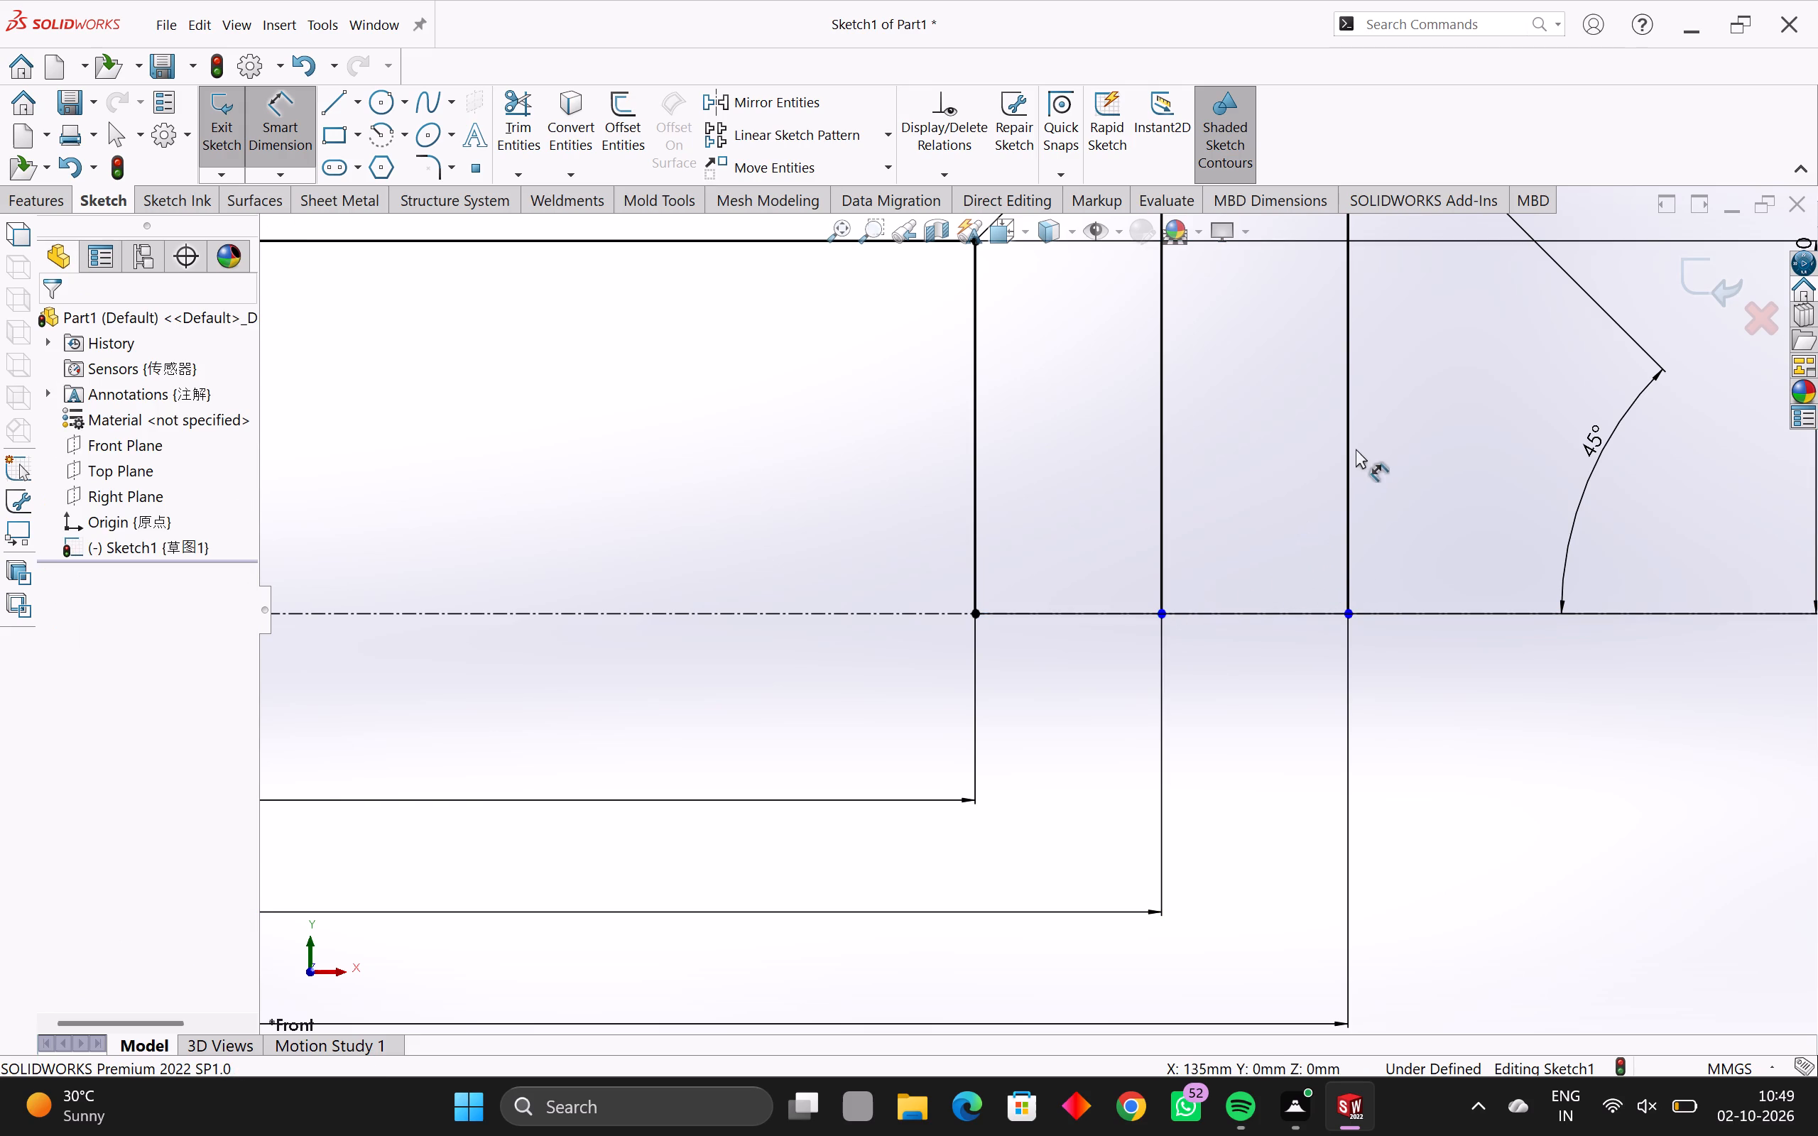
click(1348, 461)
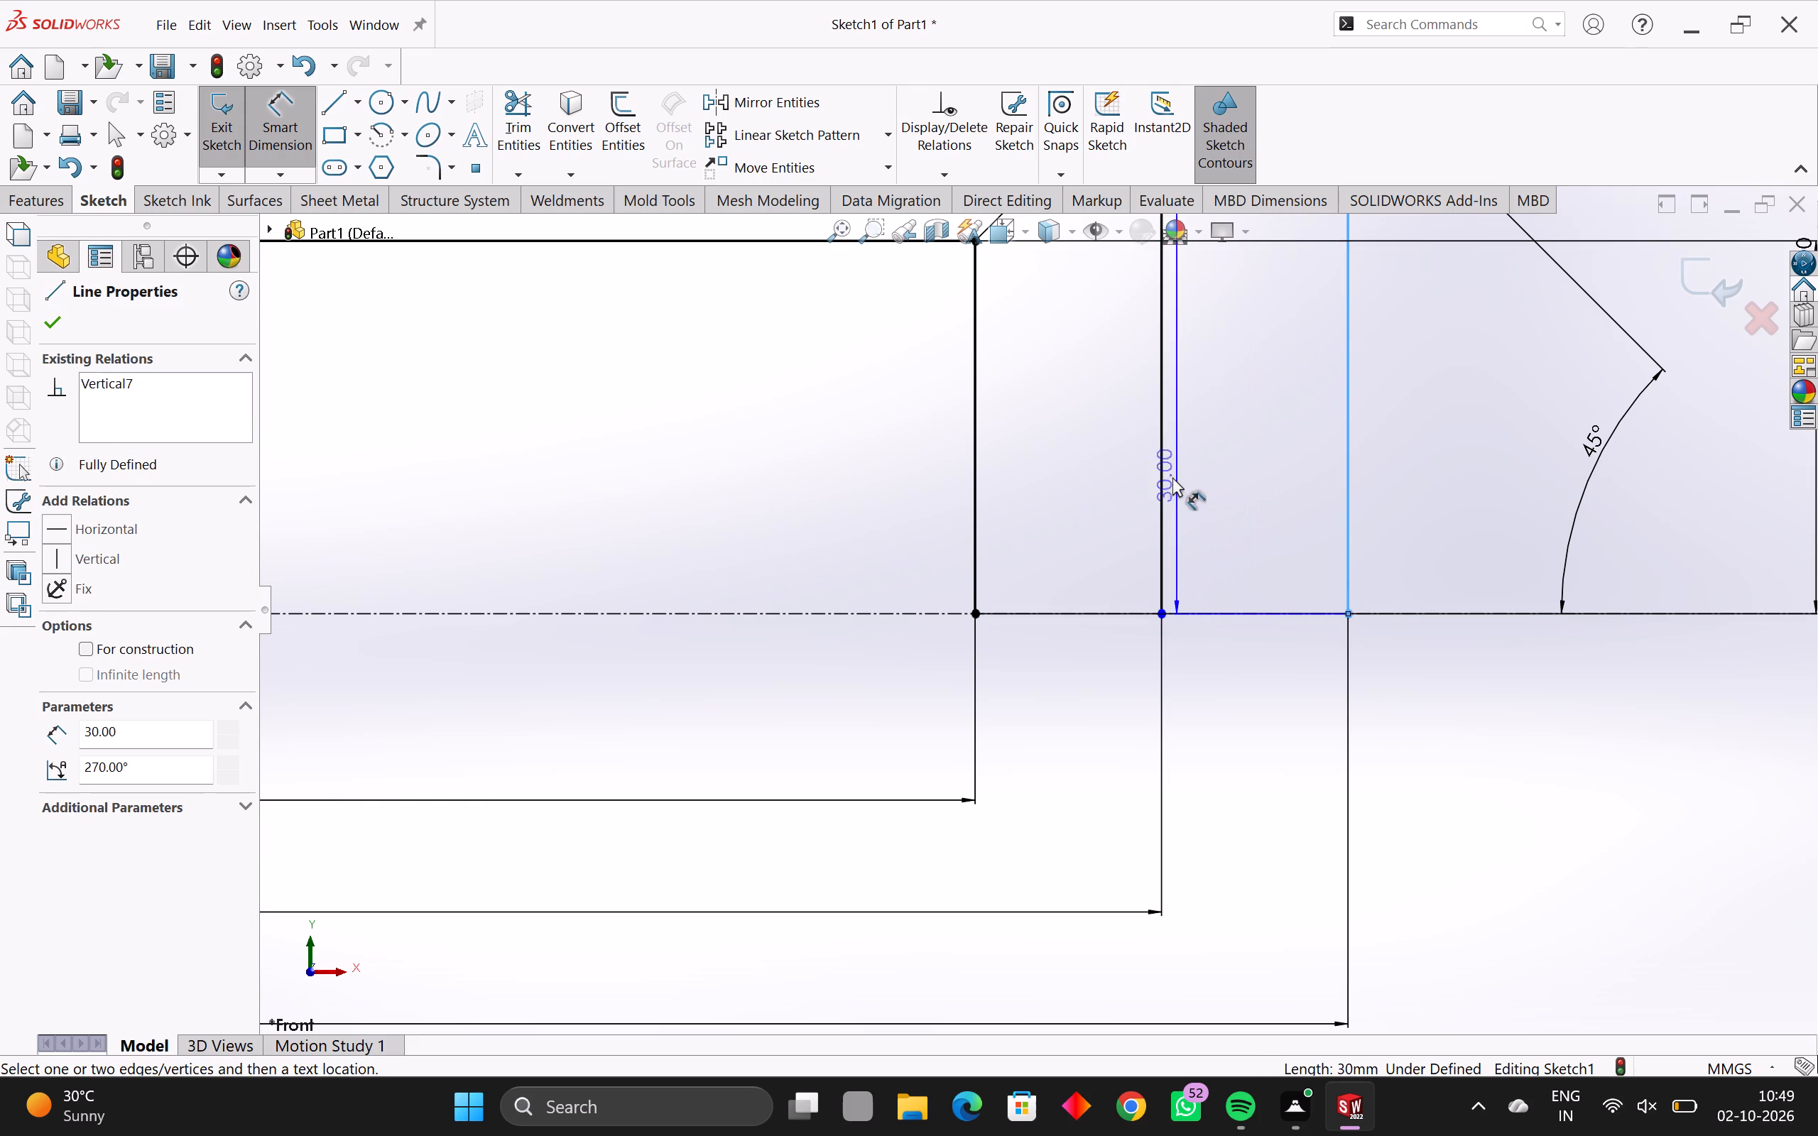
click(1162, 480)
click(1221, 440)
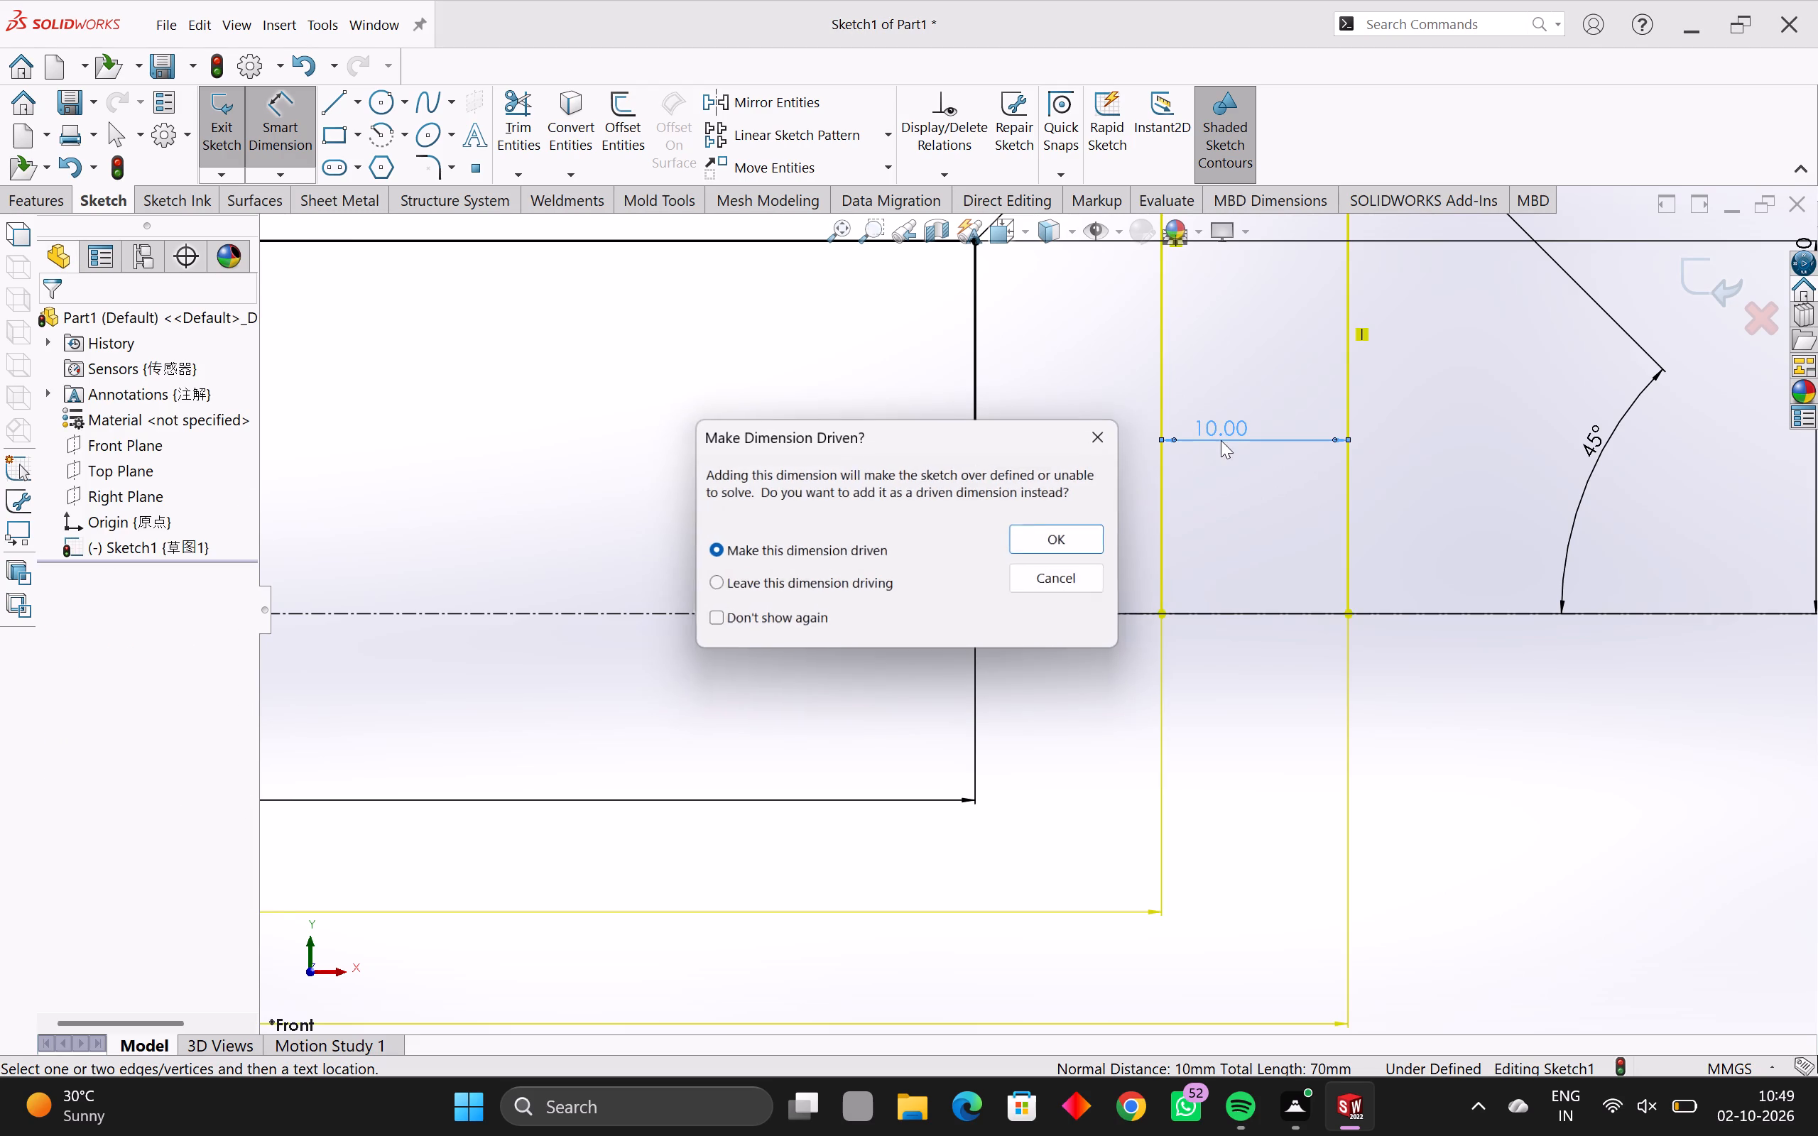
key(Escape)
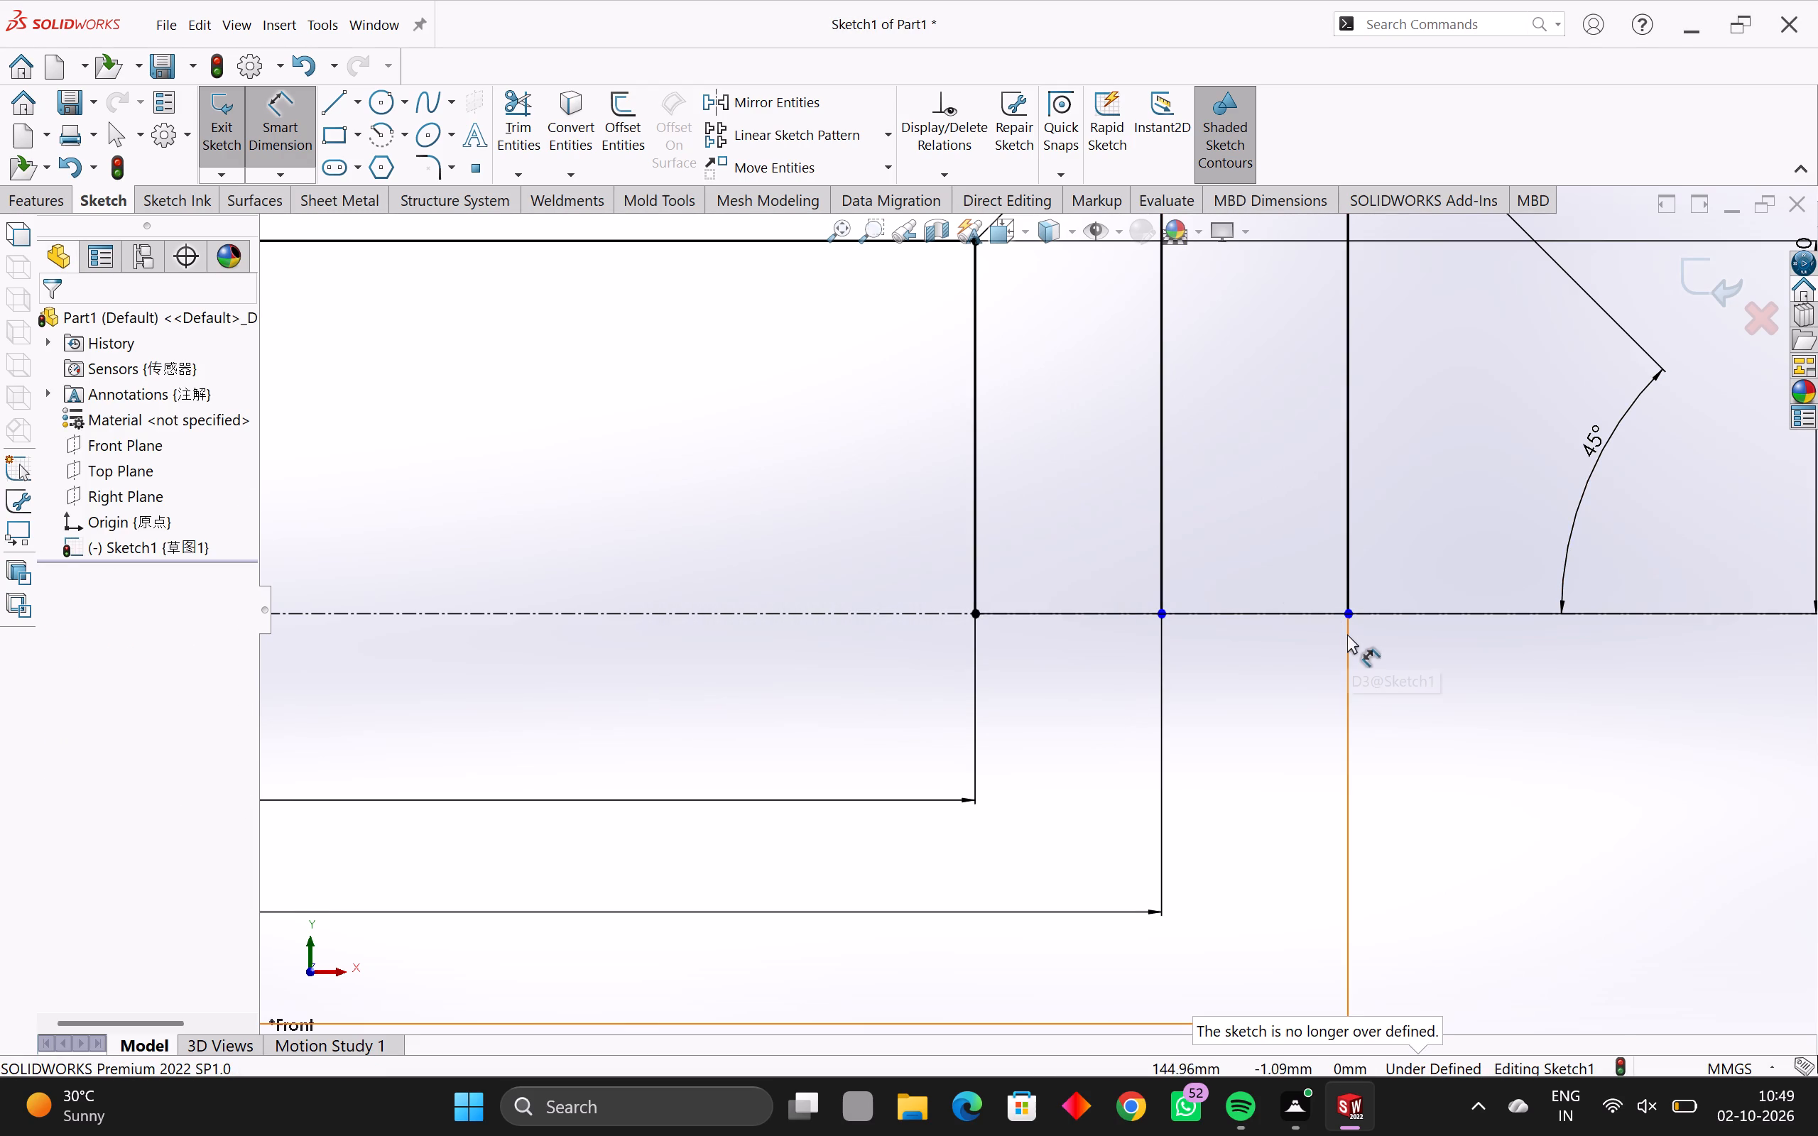
Add a 30 mm length dimension to the end vertical line, 145 mm from the origin.
click(1349, 576)
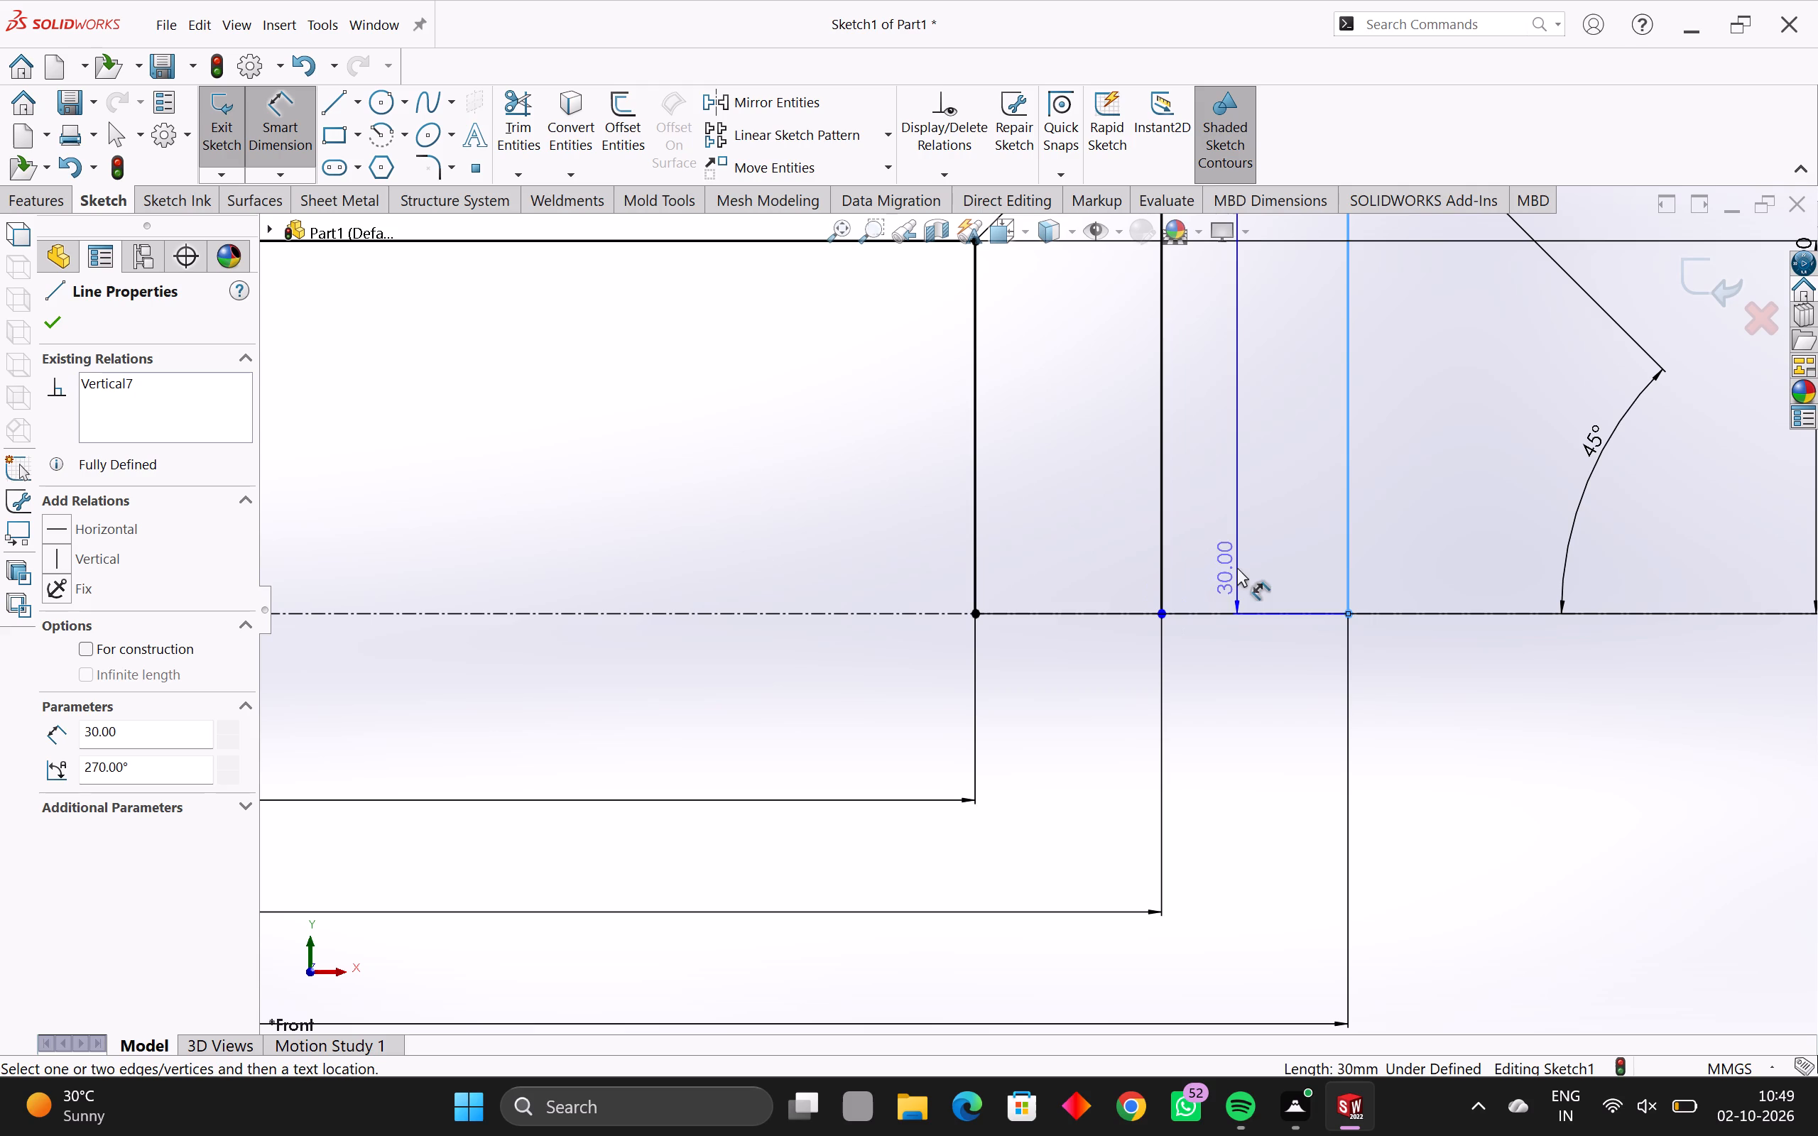
click(1278, 484)
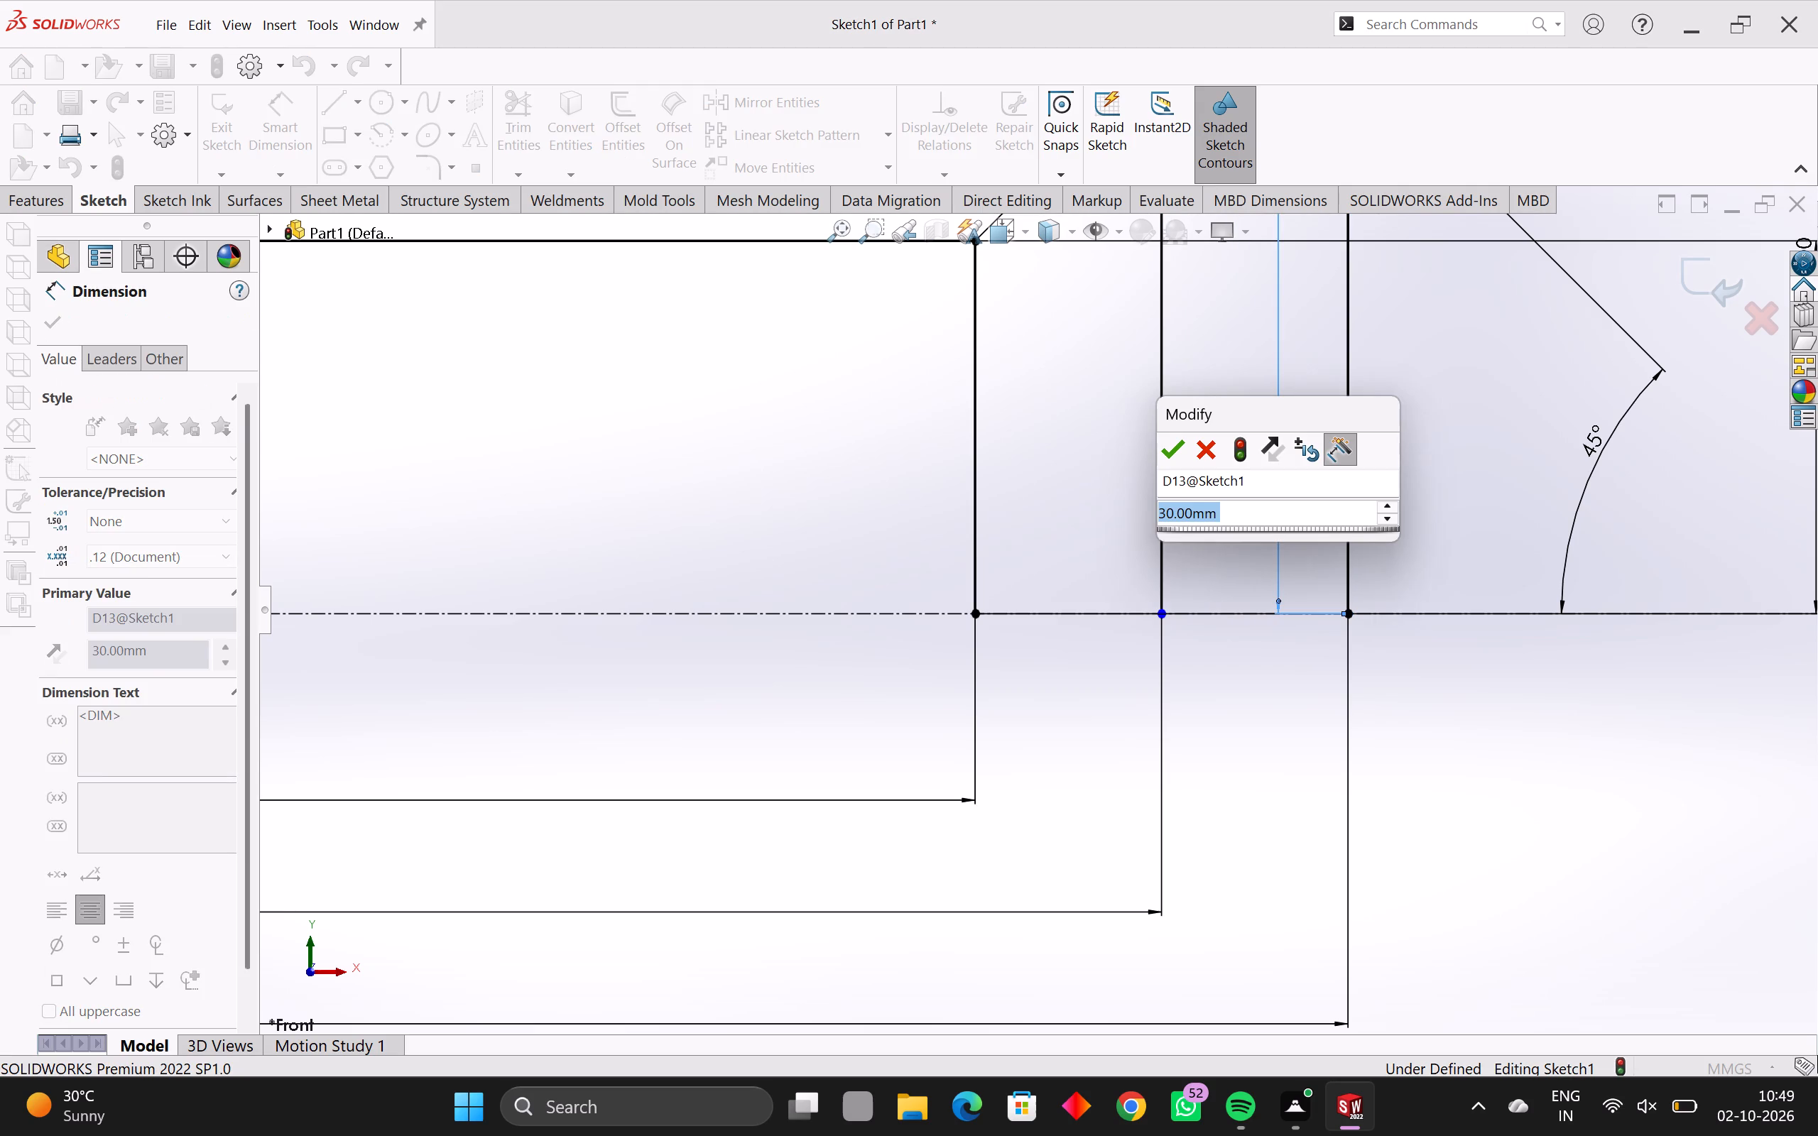
click(1170, 450)
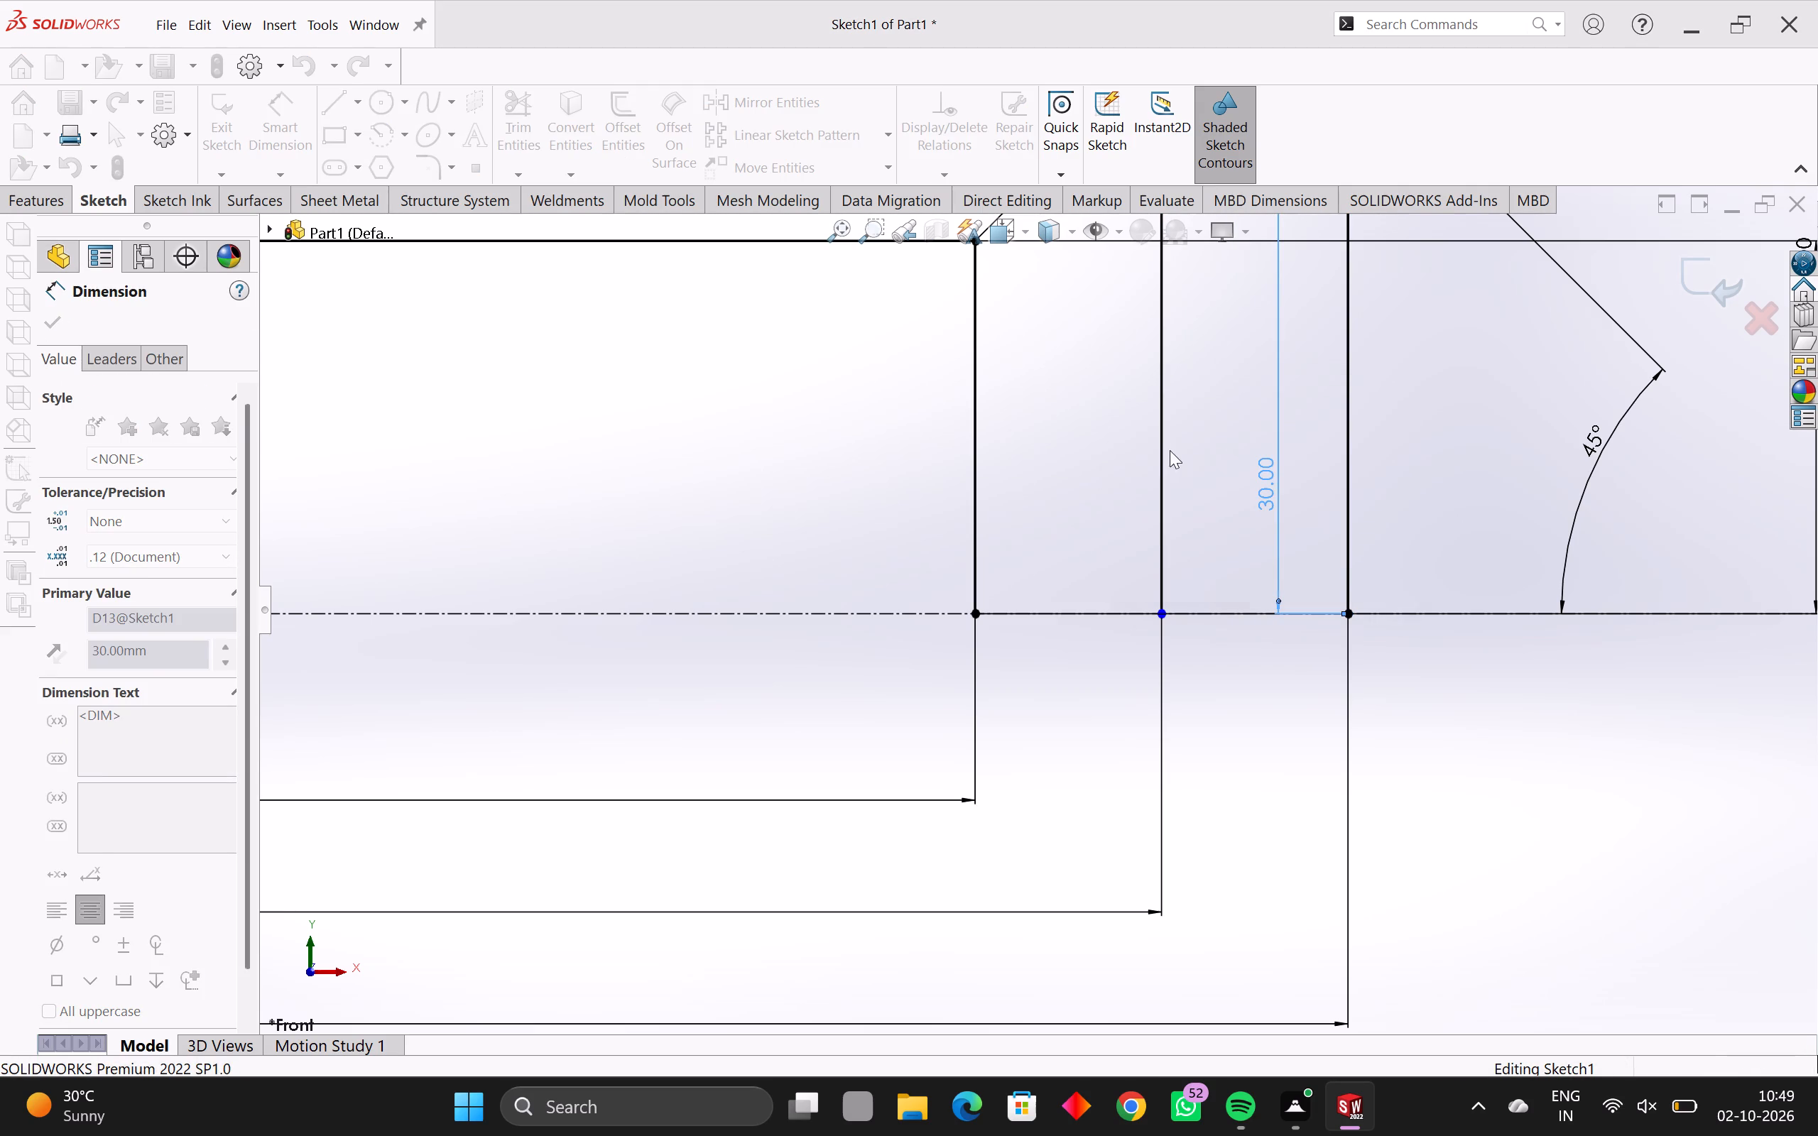
Add a 40 mm length dimension to the vertical line located 135 mm from the origin.
scroll(1163, 527, down, 3)
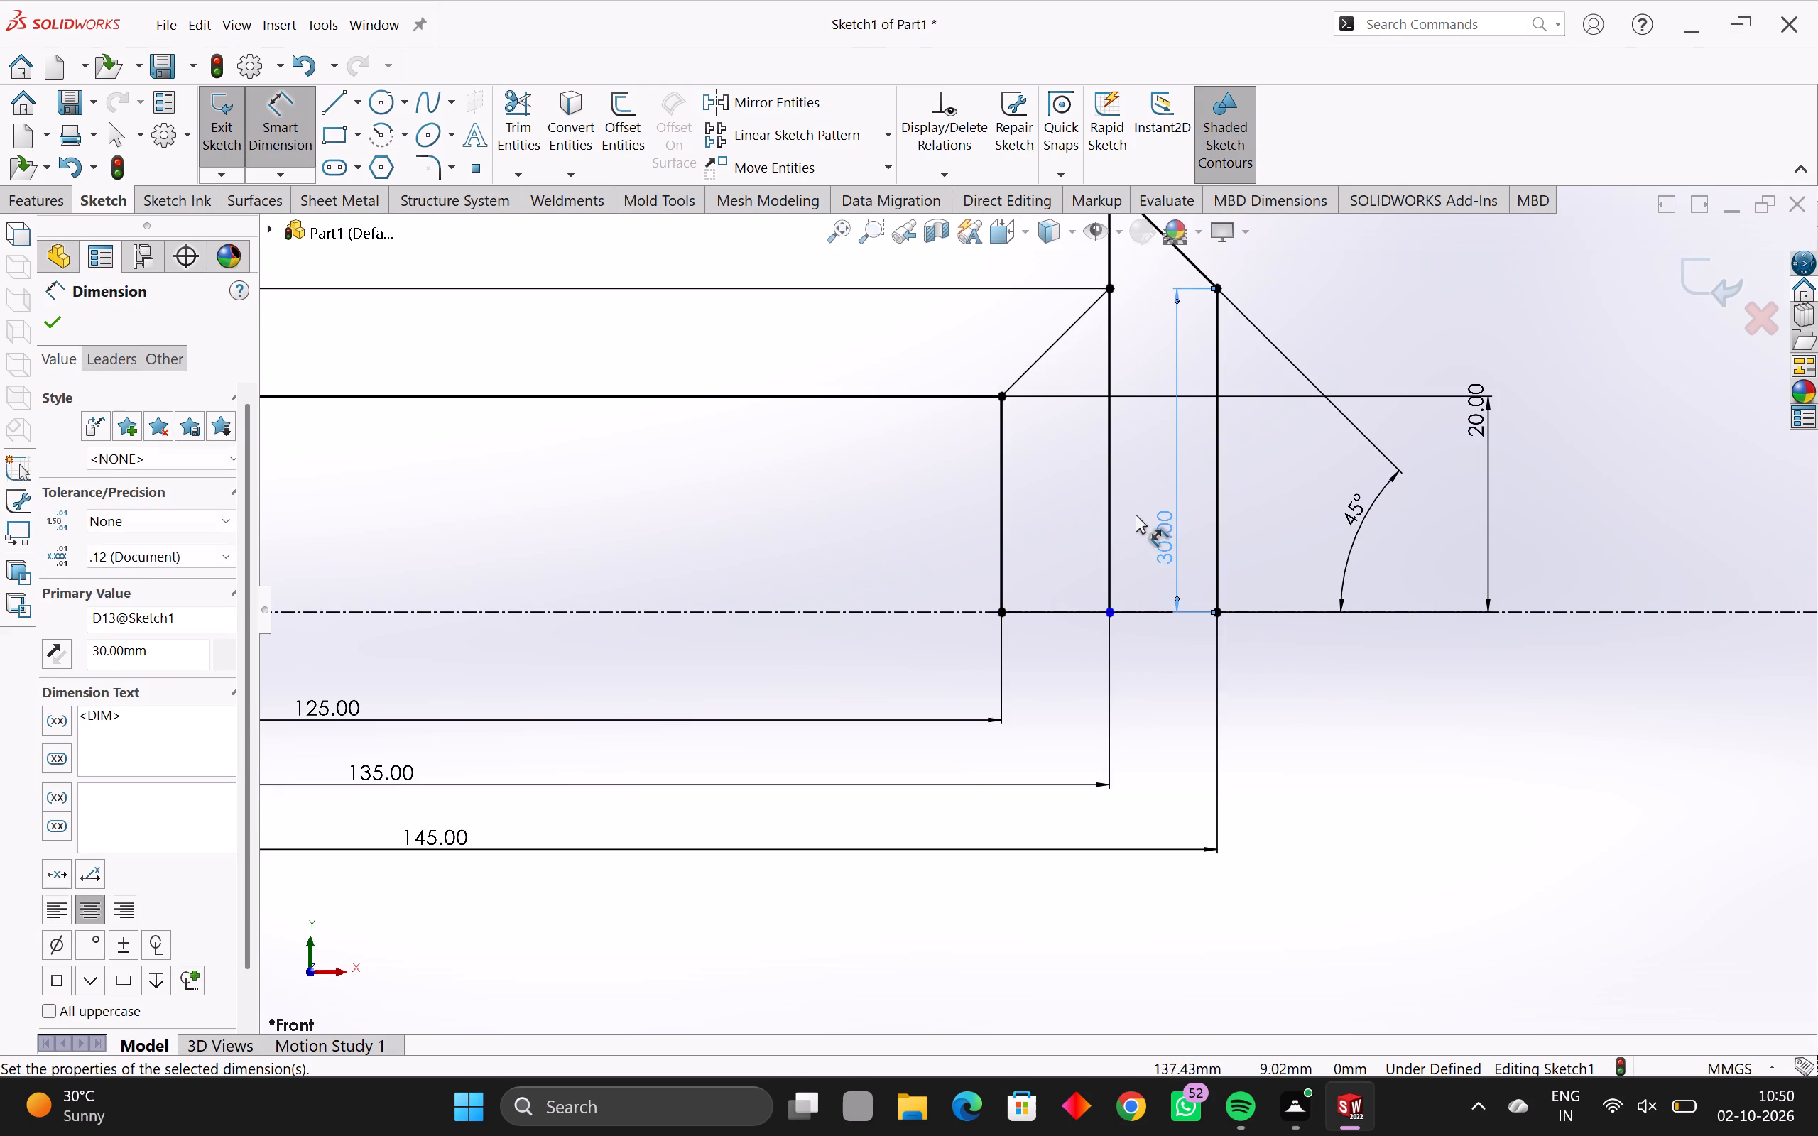
click(1111, 496)
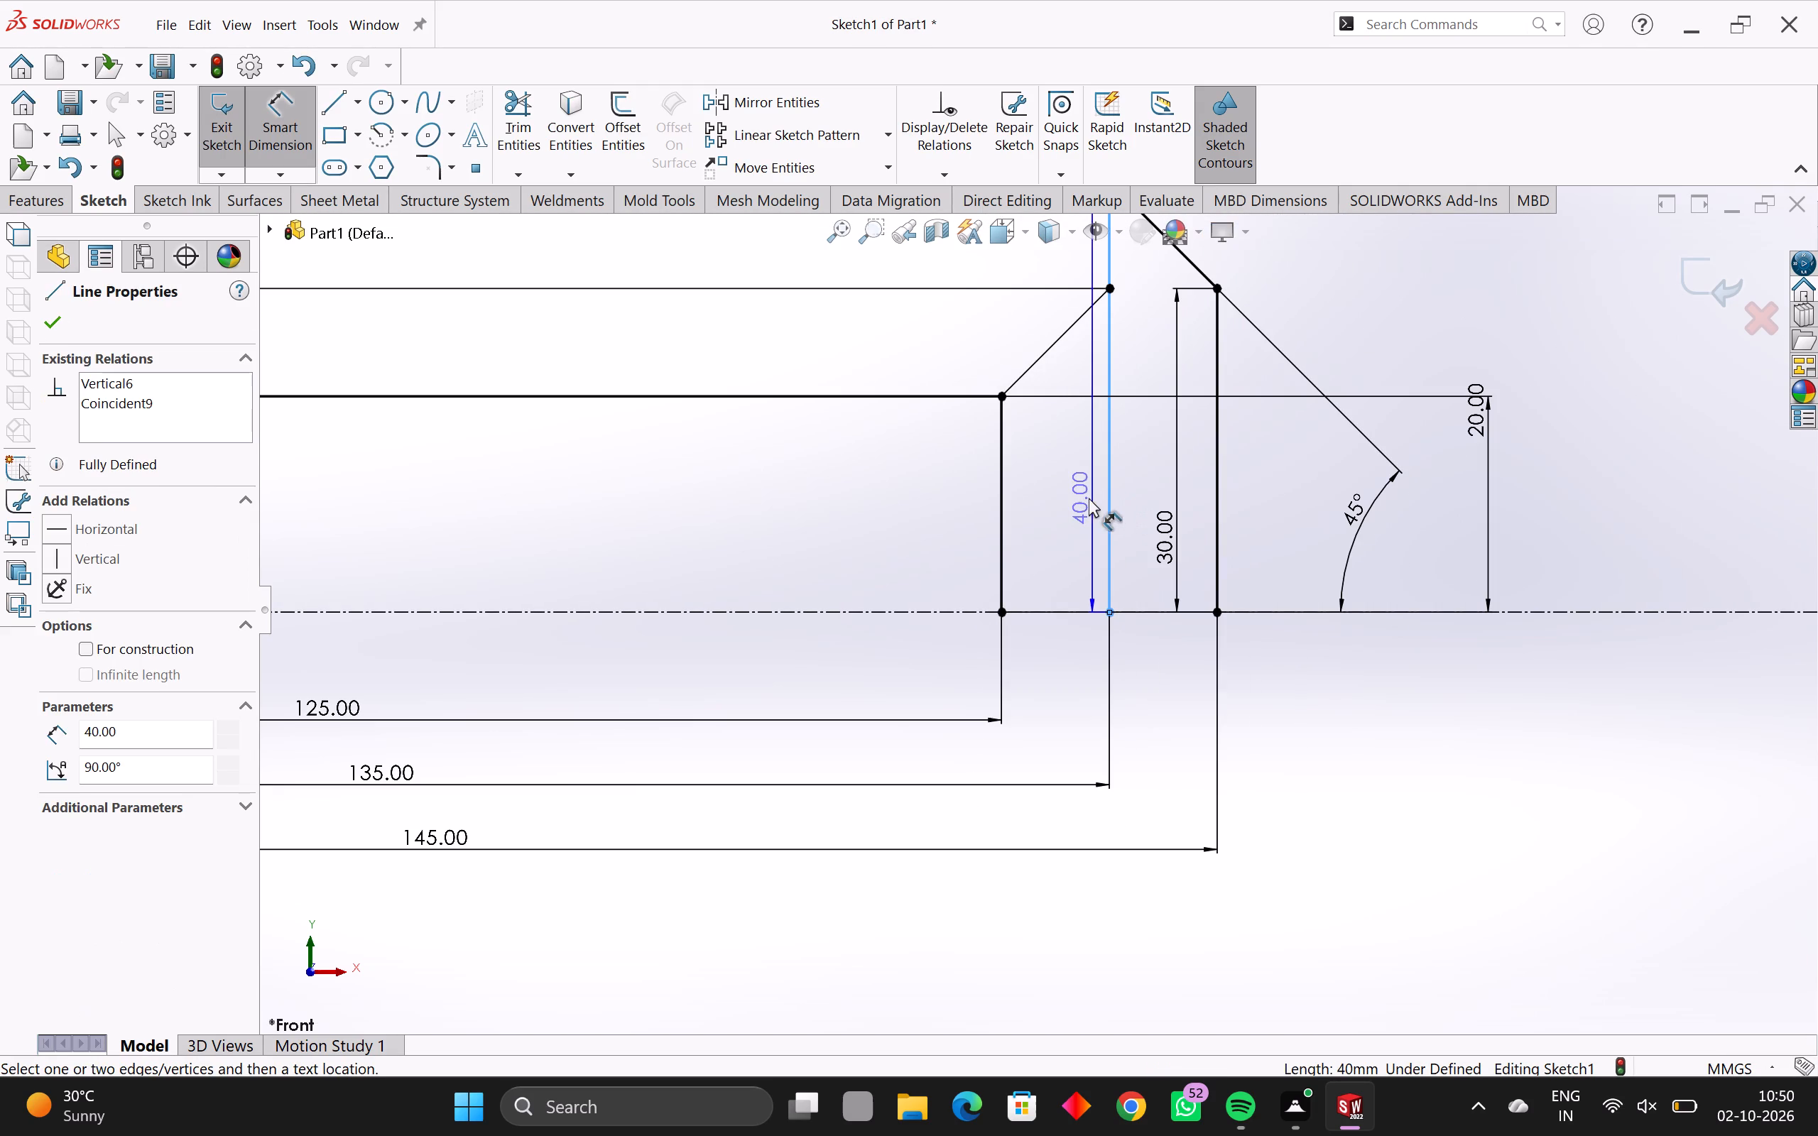
click(1086, 498)
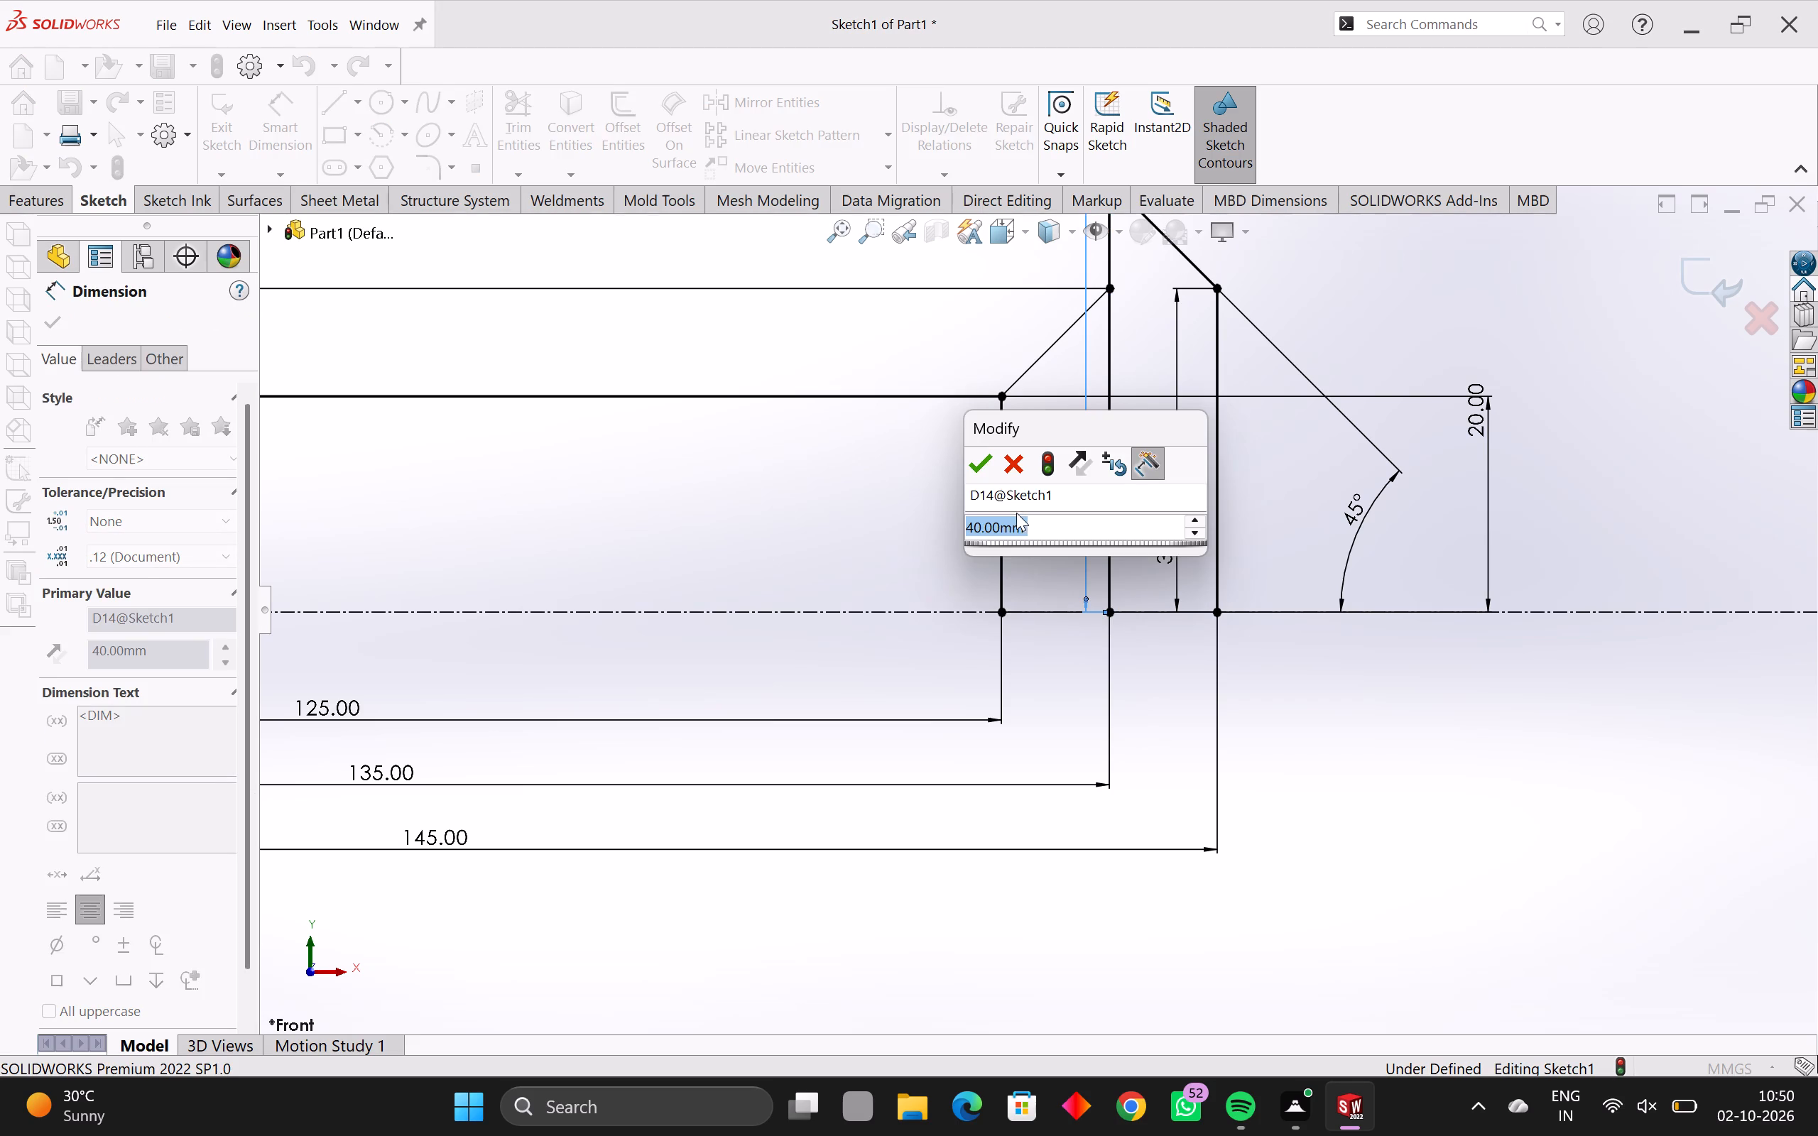
click(976, 475)
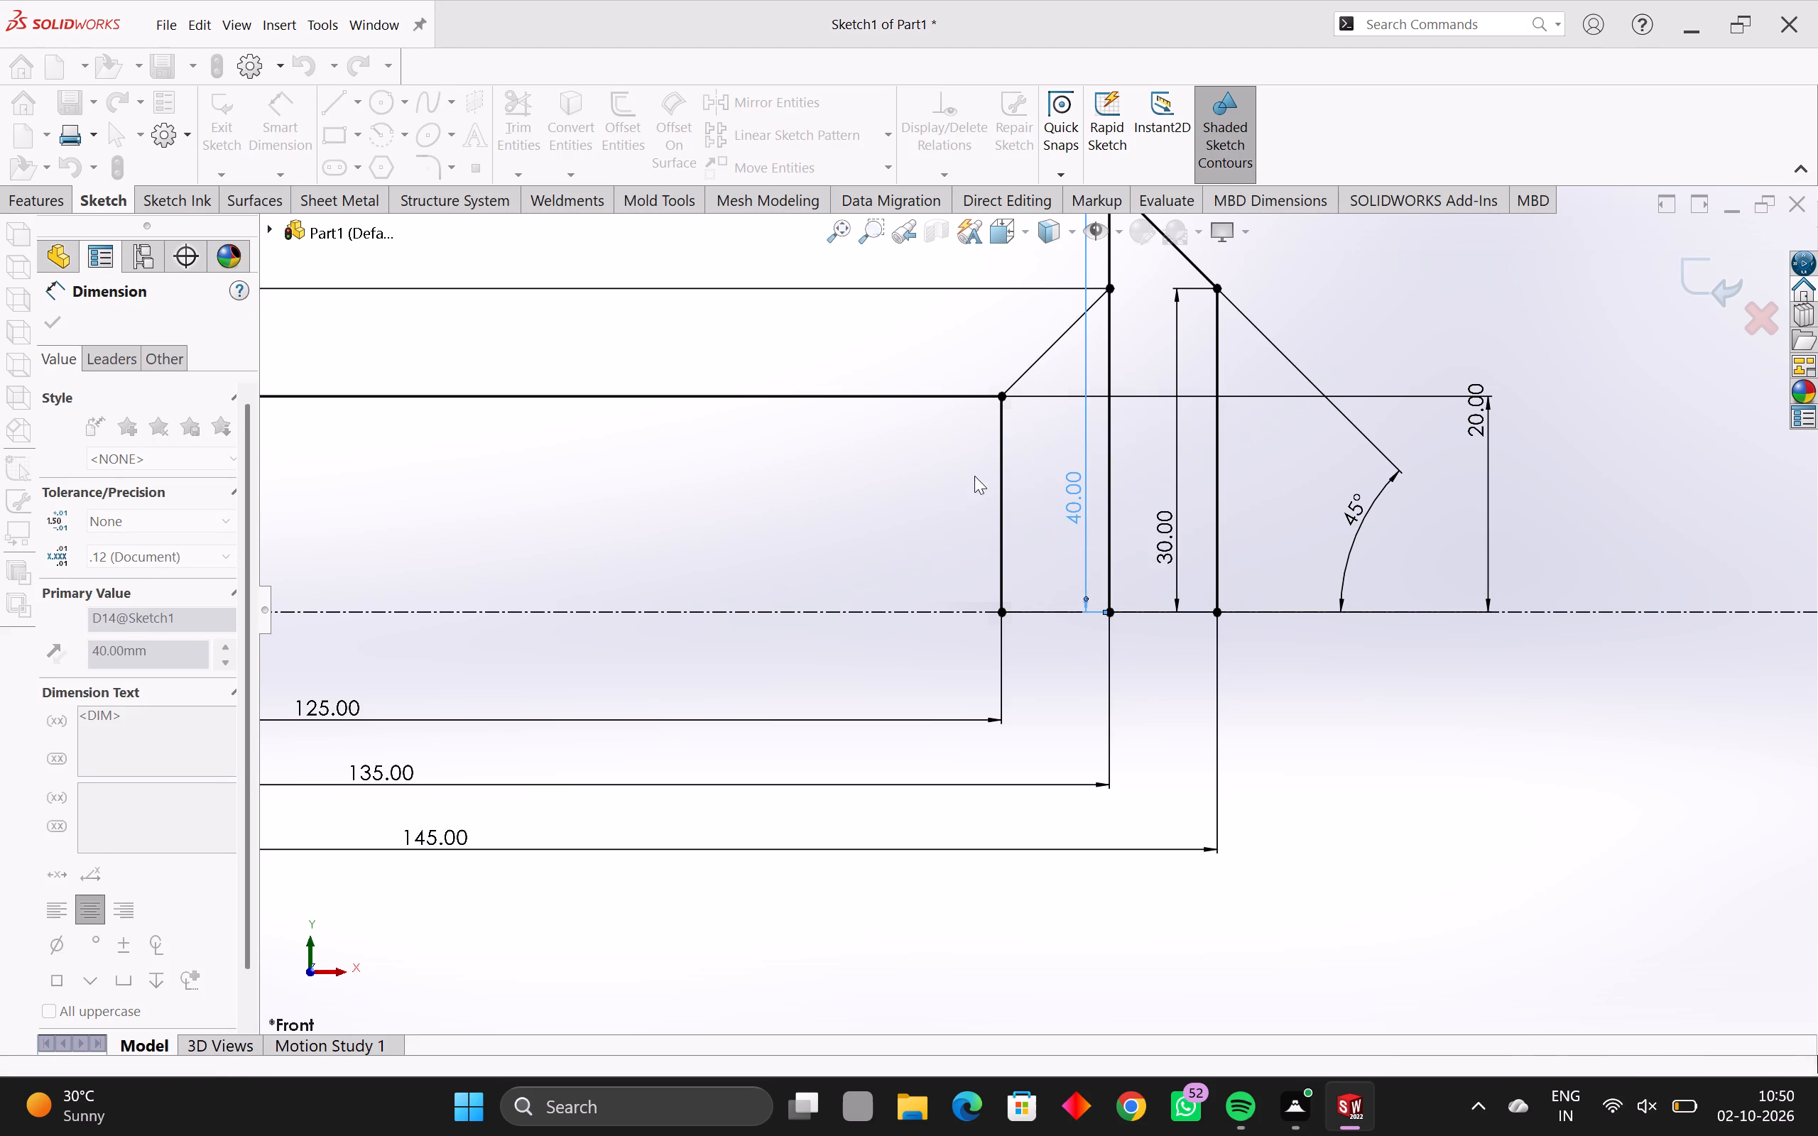
Examine the half-profile along the centerline for geometry that is still under-defined, around the vertical line 3 mm from the origin.
scroll(871, 606, down, 3)
scroll(754, 653, down, 4)
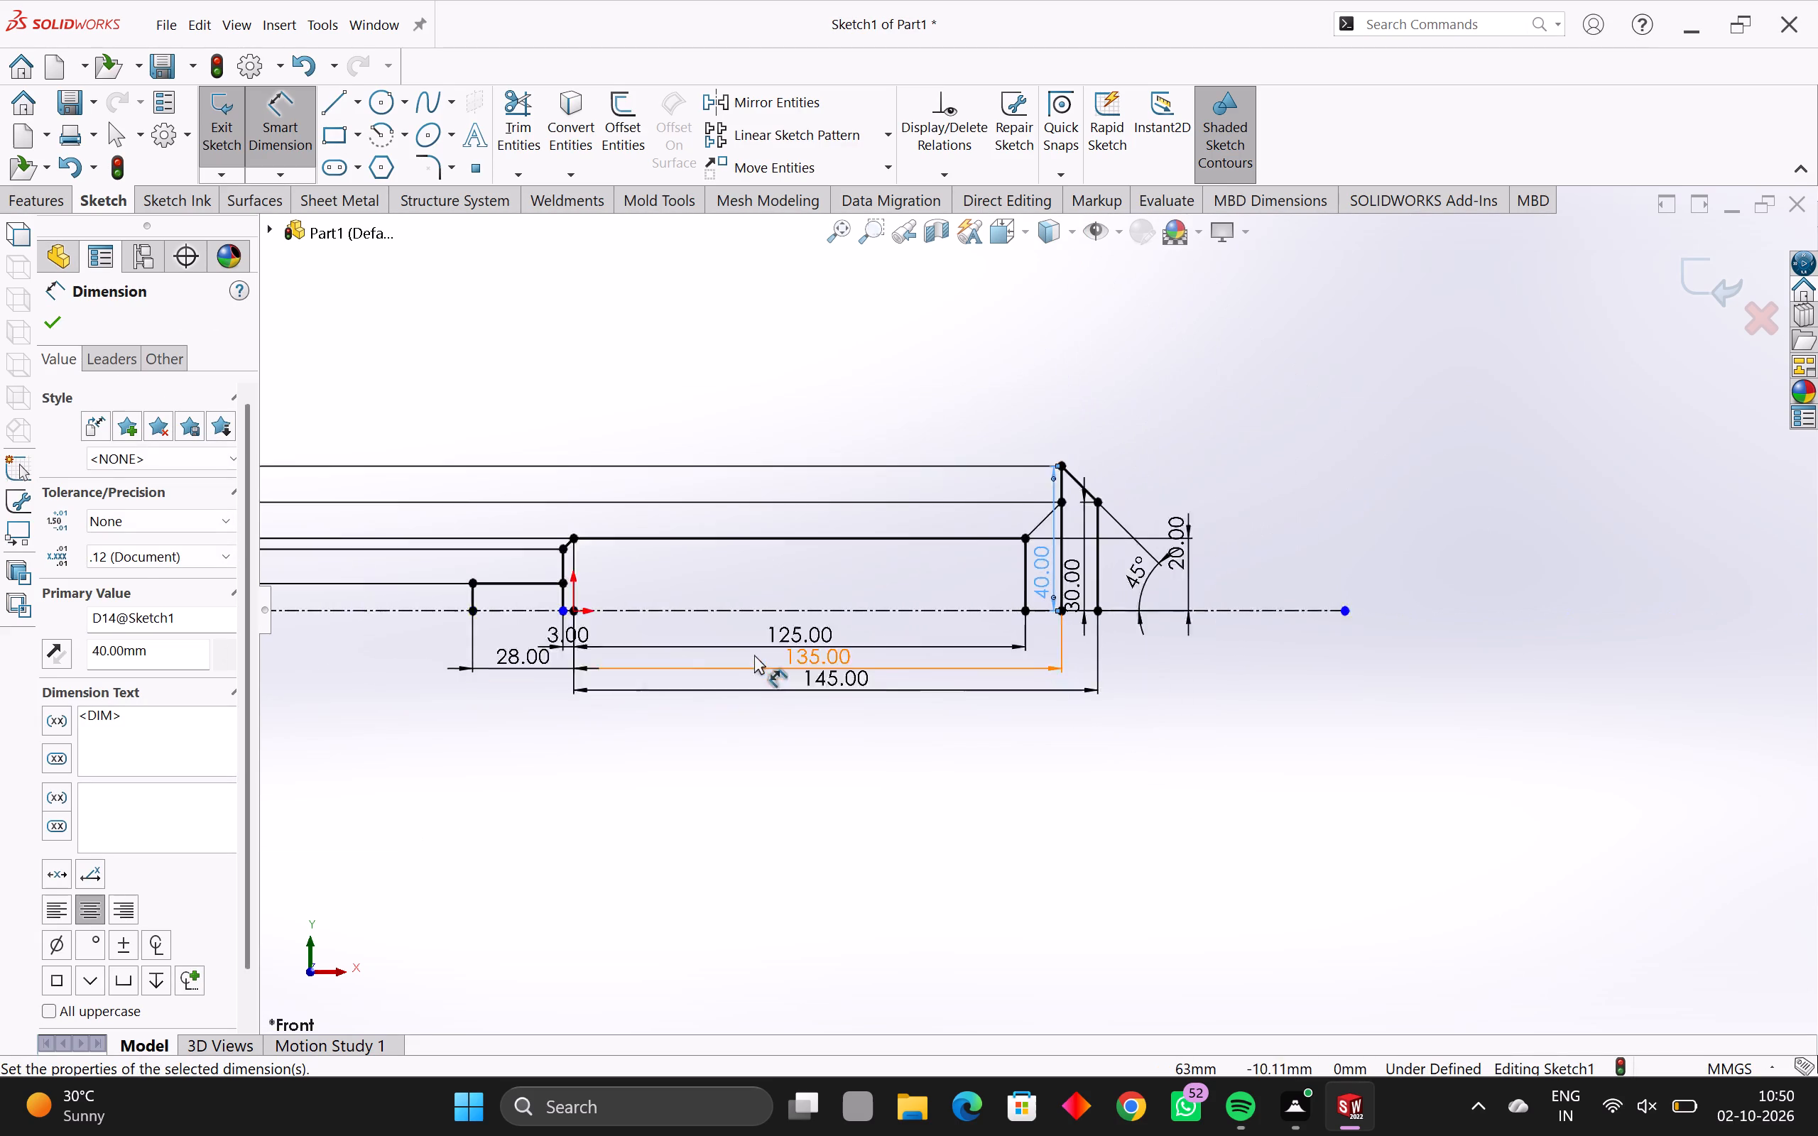
scroll(754, 655, down, 1)
scroll(702, 612, up, 7)
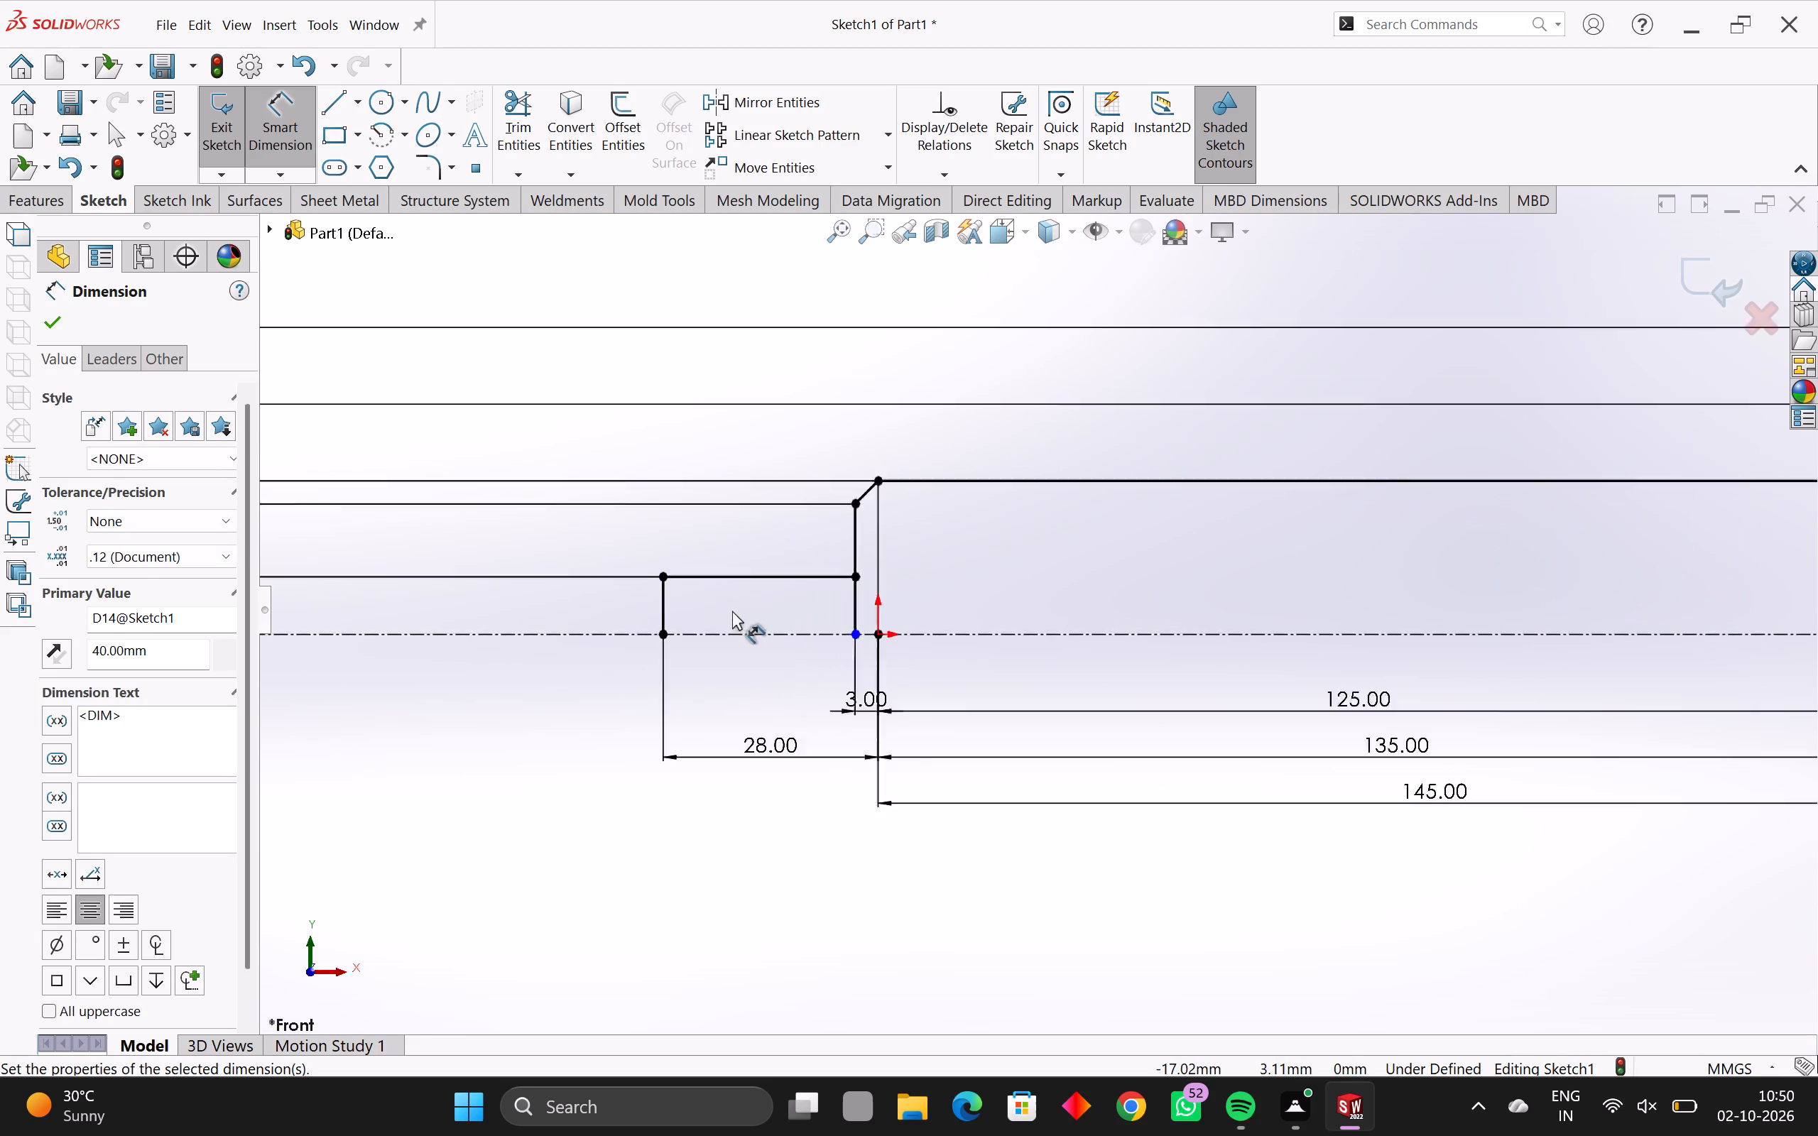
scroll(732, 611, up, 1)
scroll(950, 656, up, 4)
scroll(959, 627, down, 3)
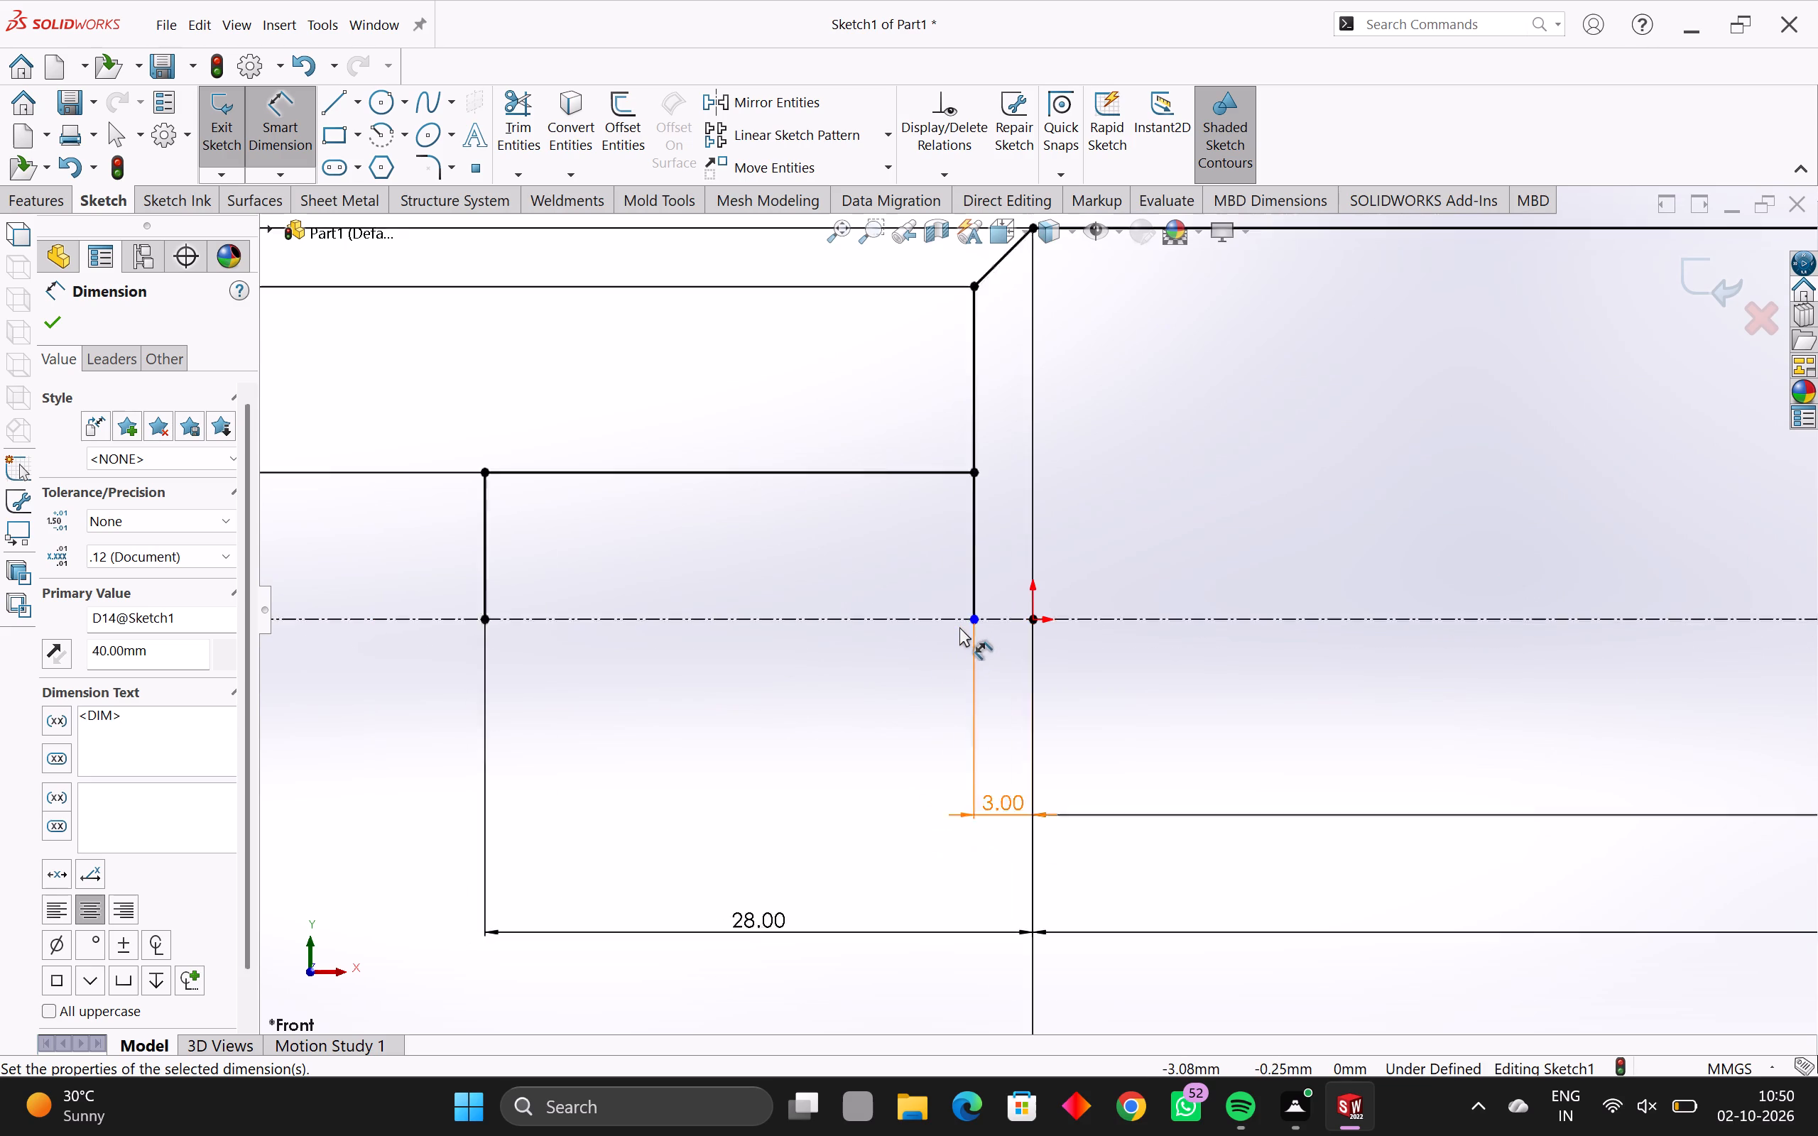
scroll(959, 627, down, 7)
scroll(1052, 577, up, 1)
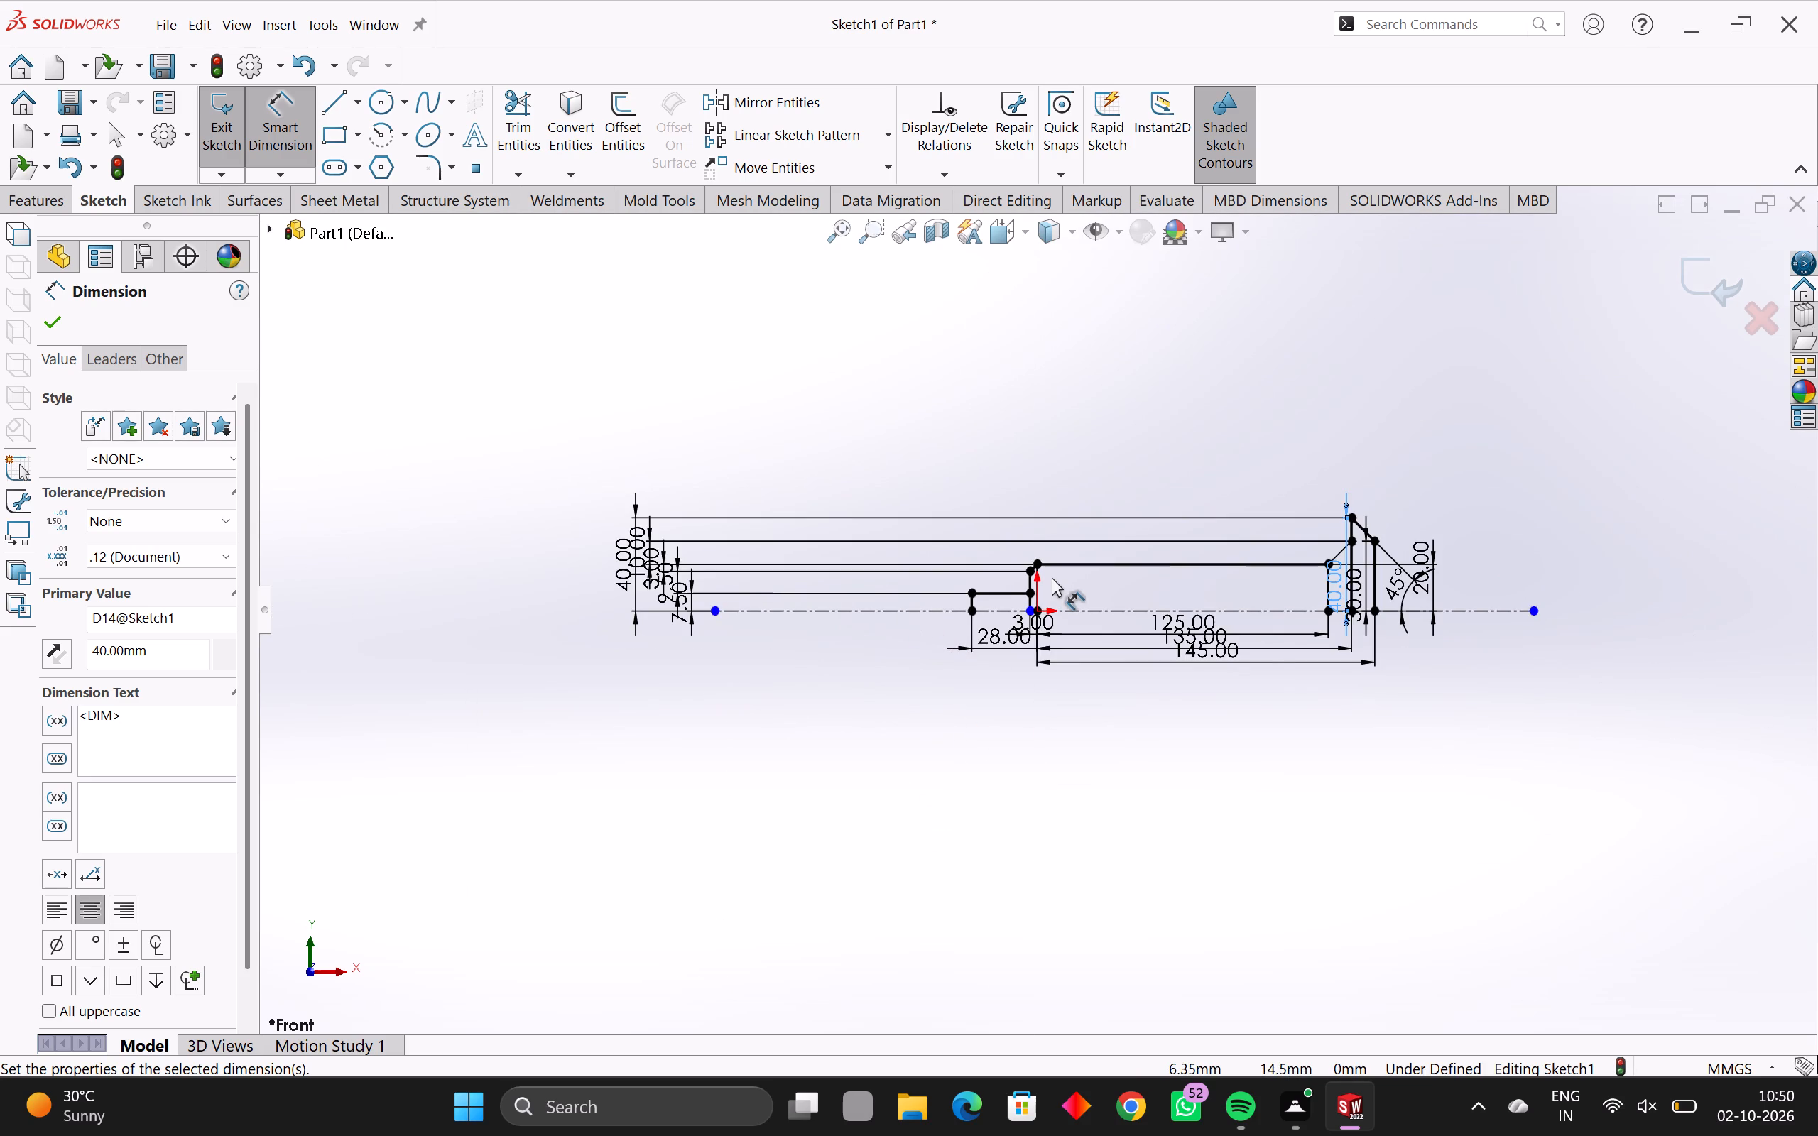
scroll(1052, 577, up, 3)
scroll(981, 662, up, 4)
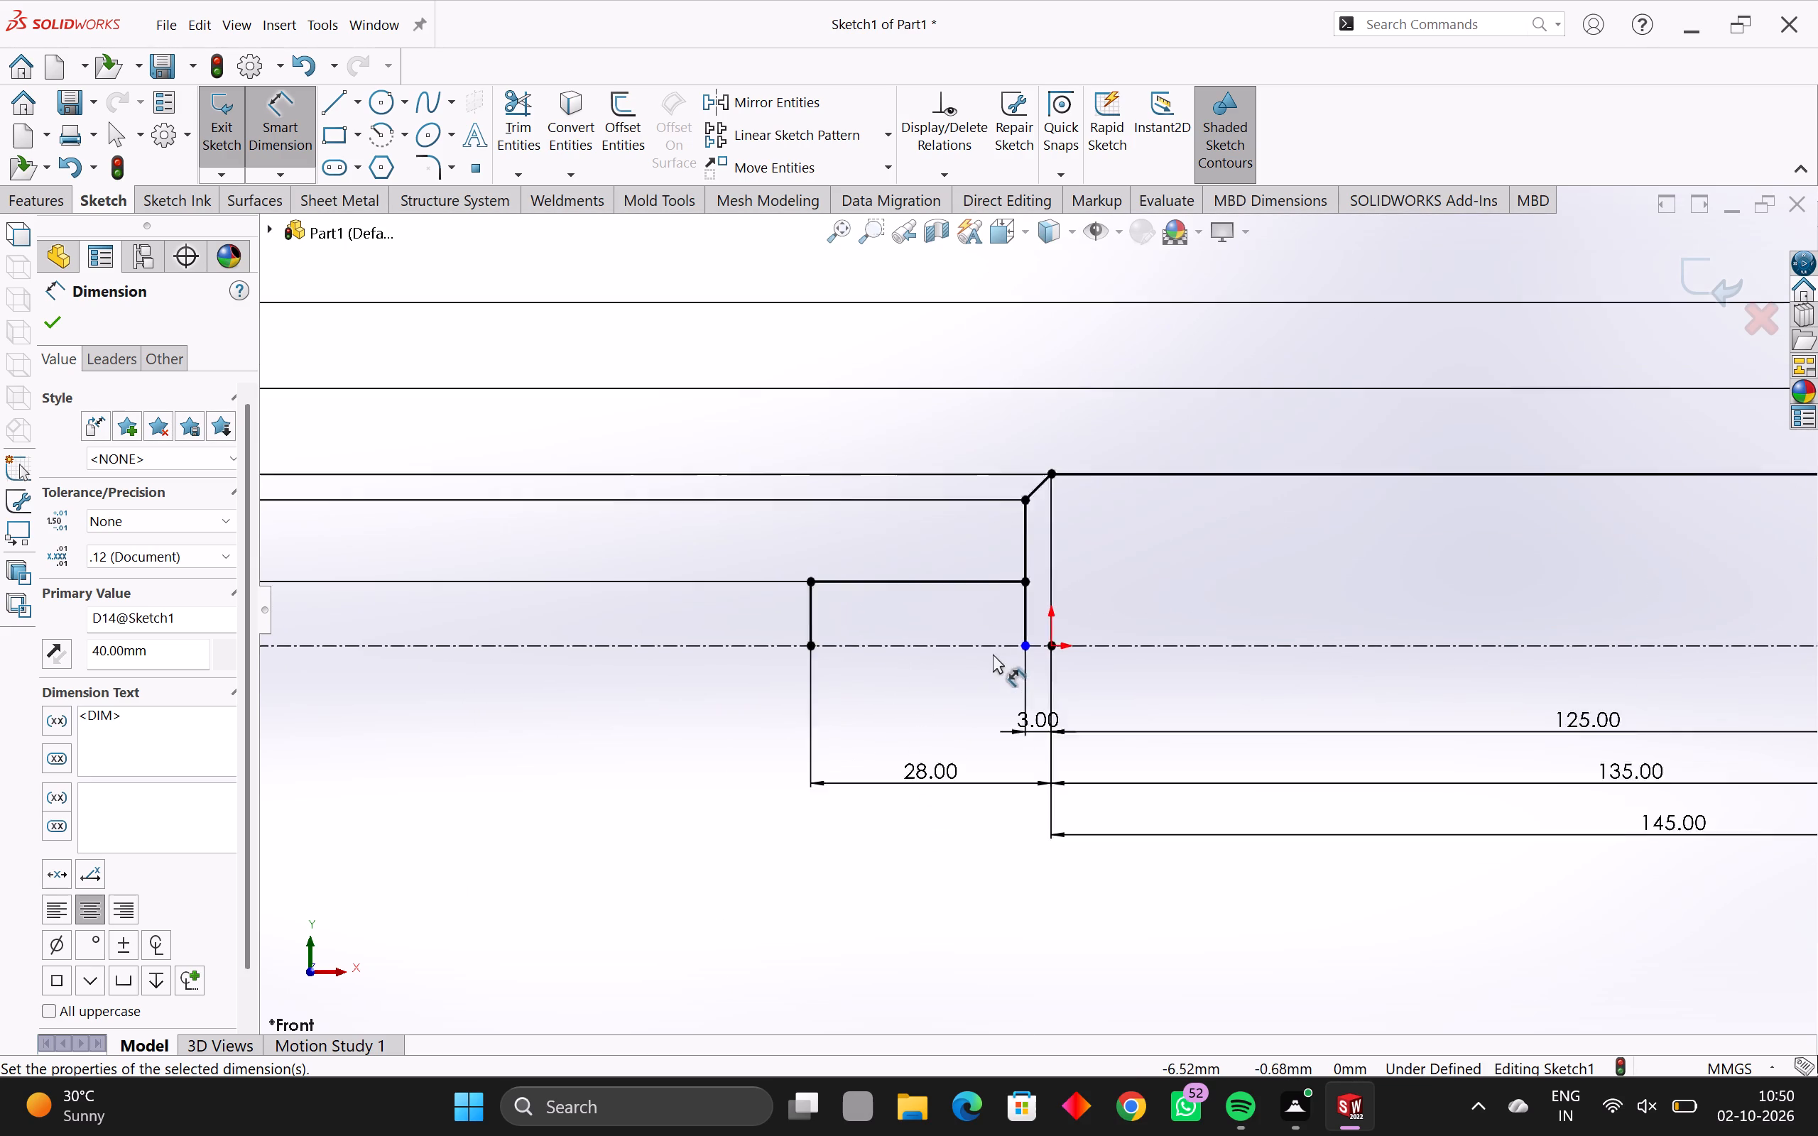
scroll(993, 654, up, 2)
scroll(1045, 615, up, 3)
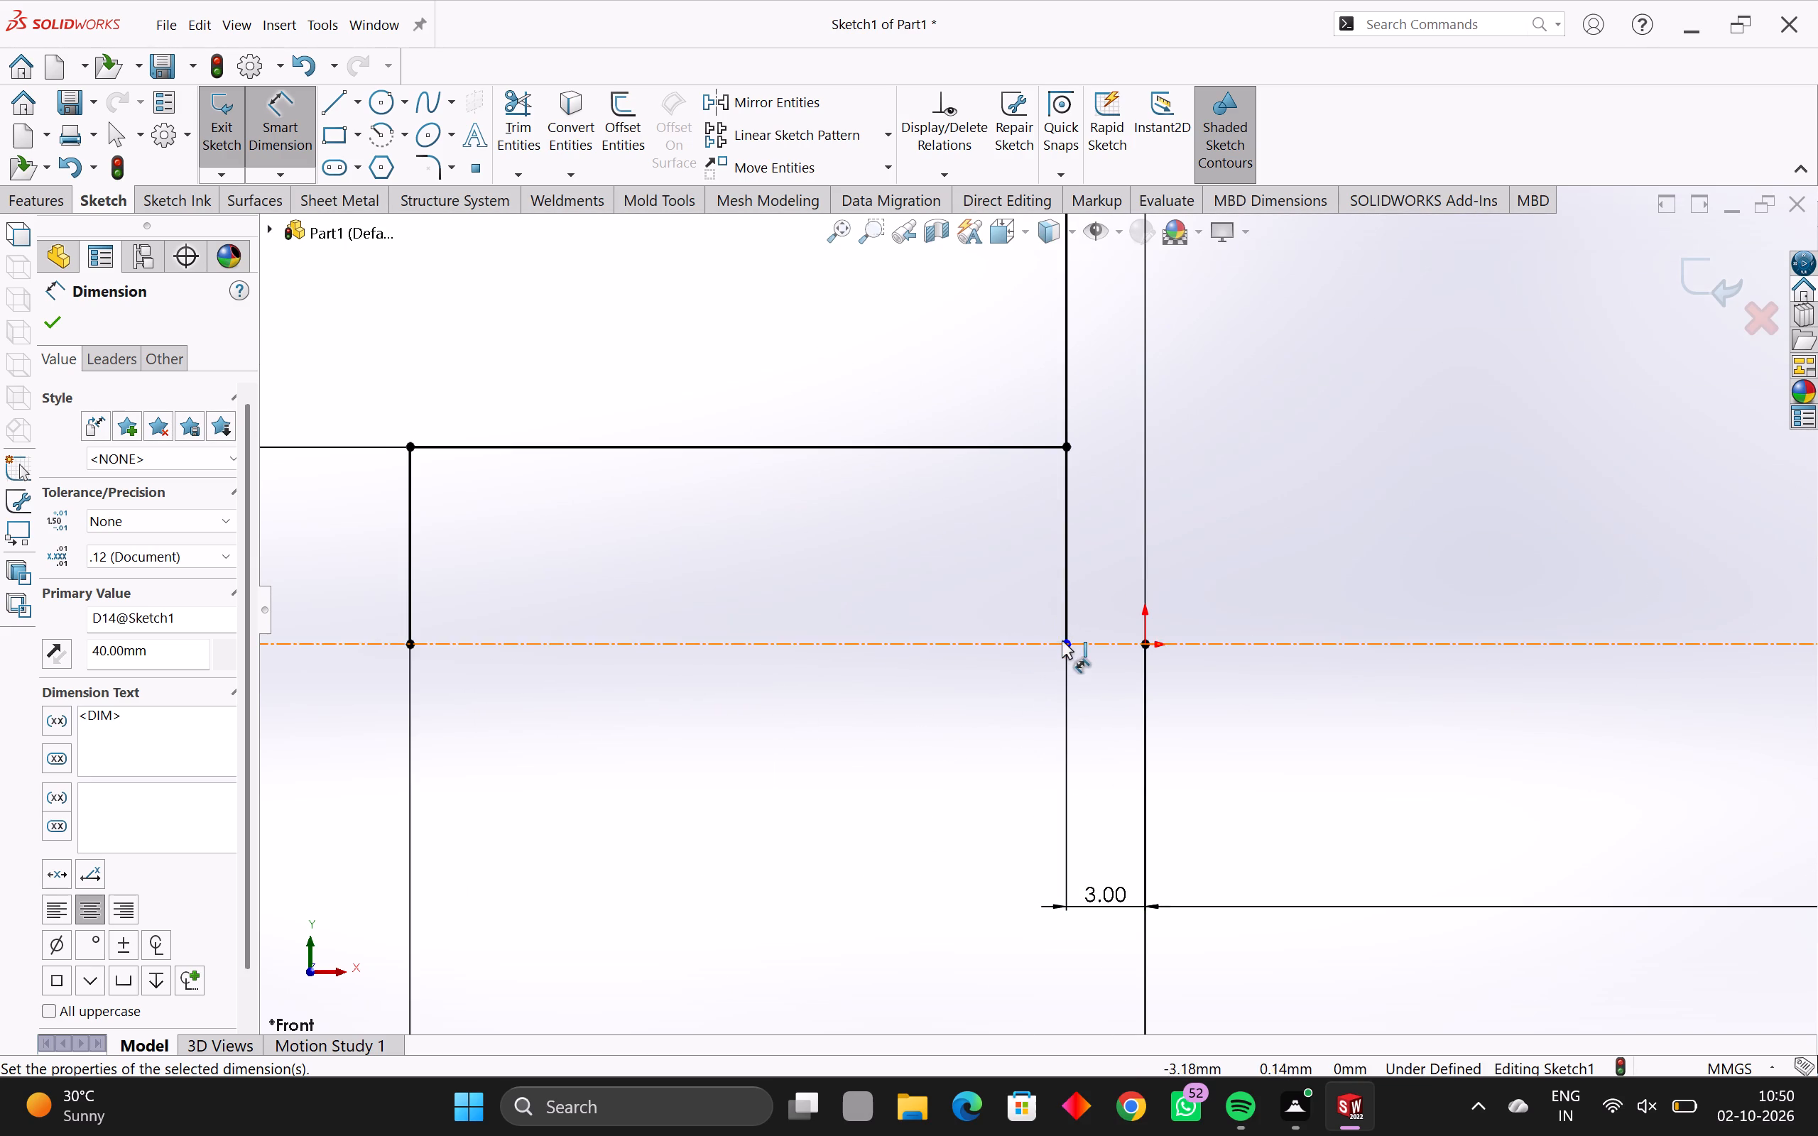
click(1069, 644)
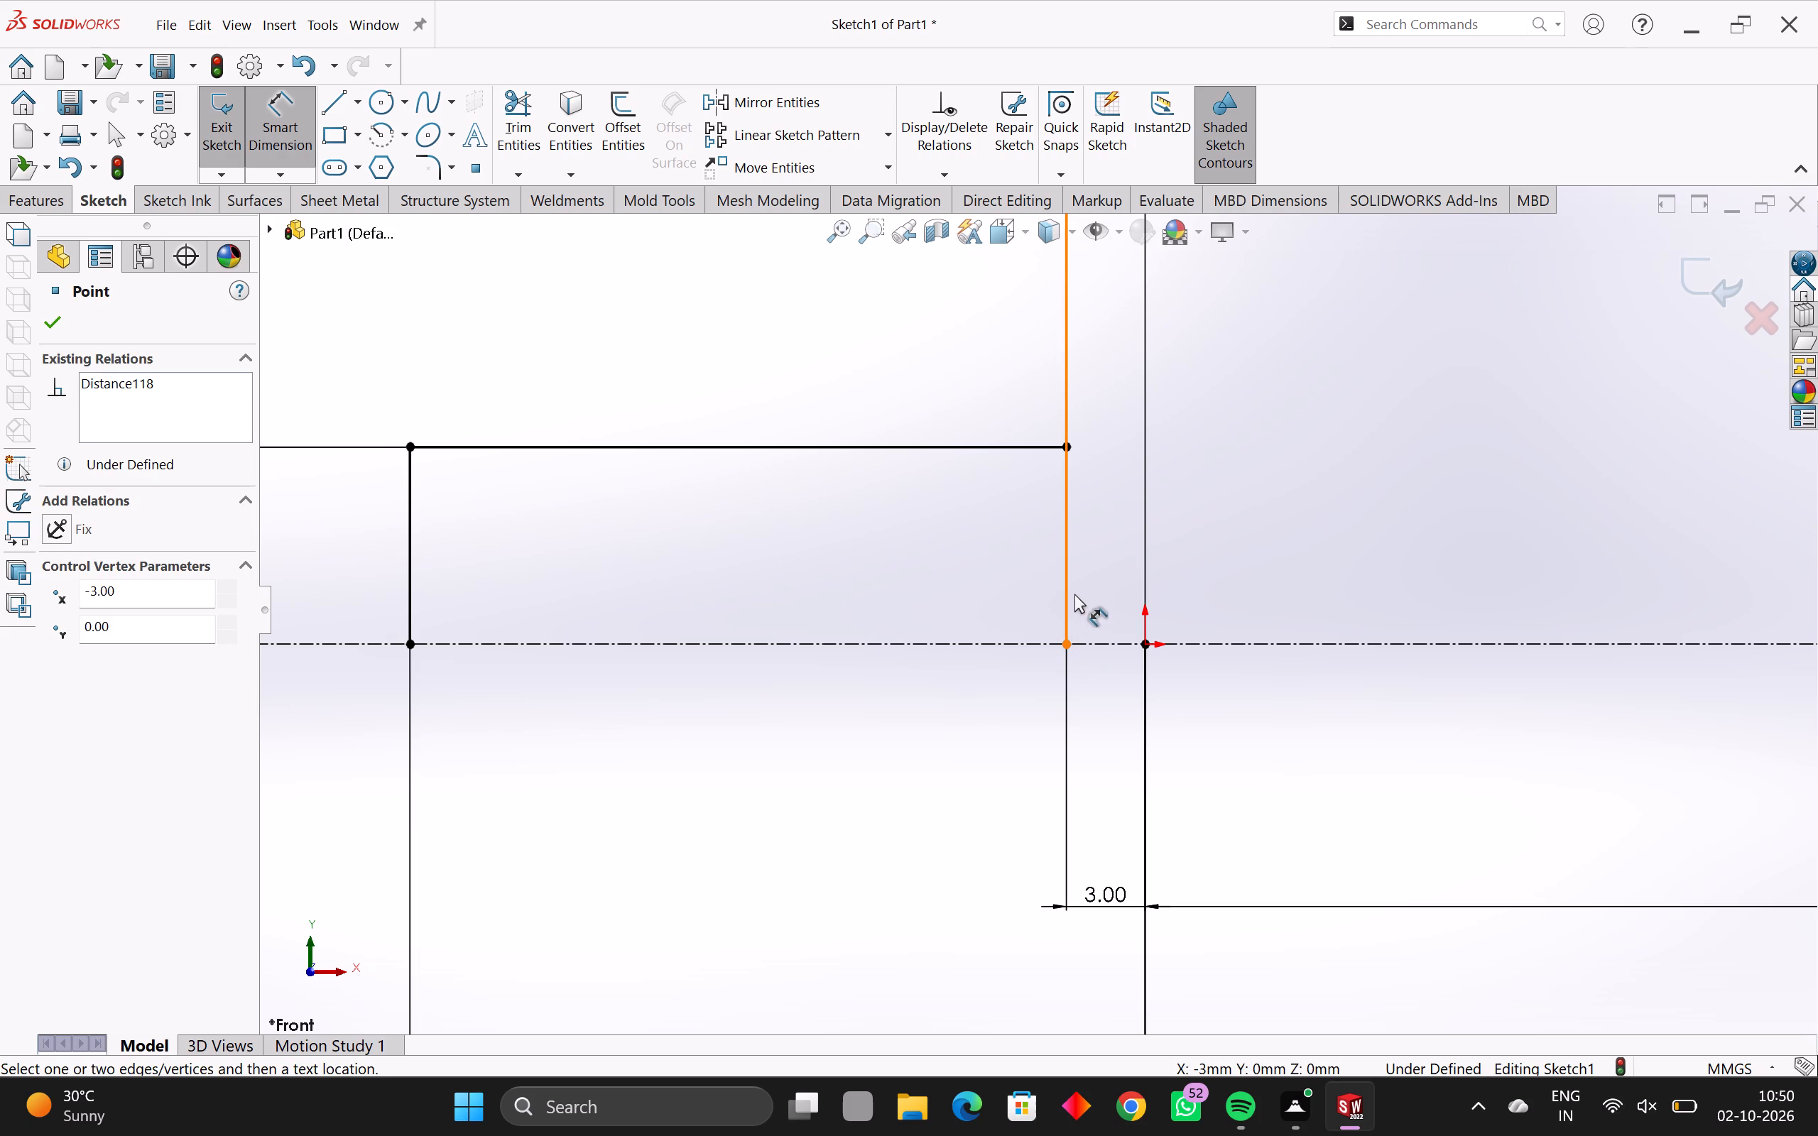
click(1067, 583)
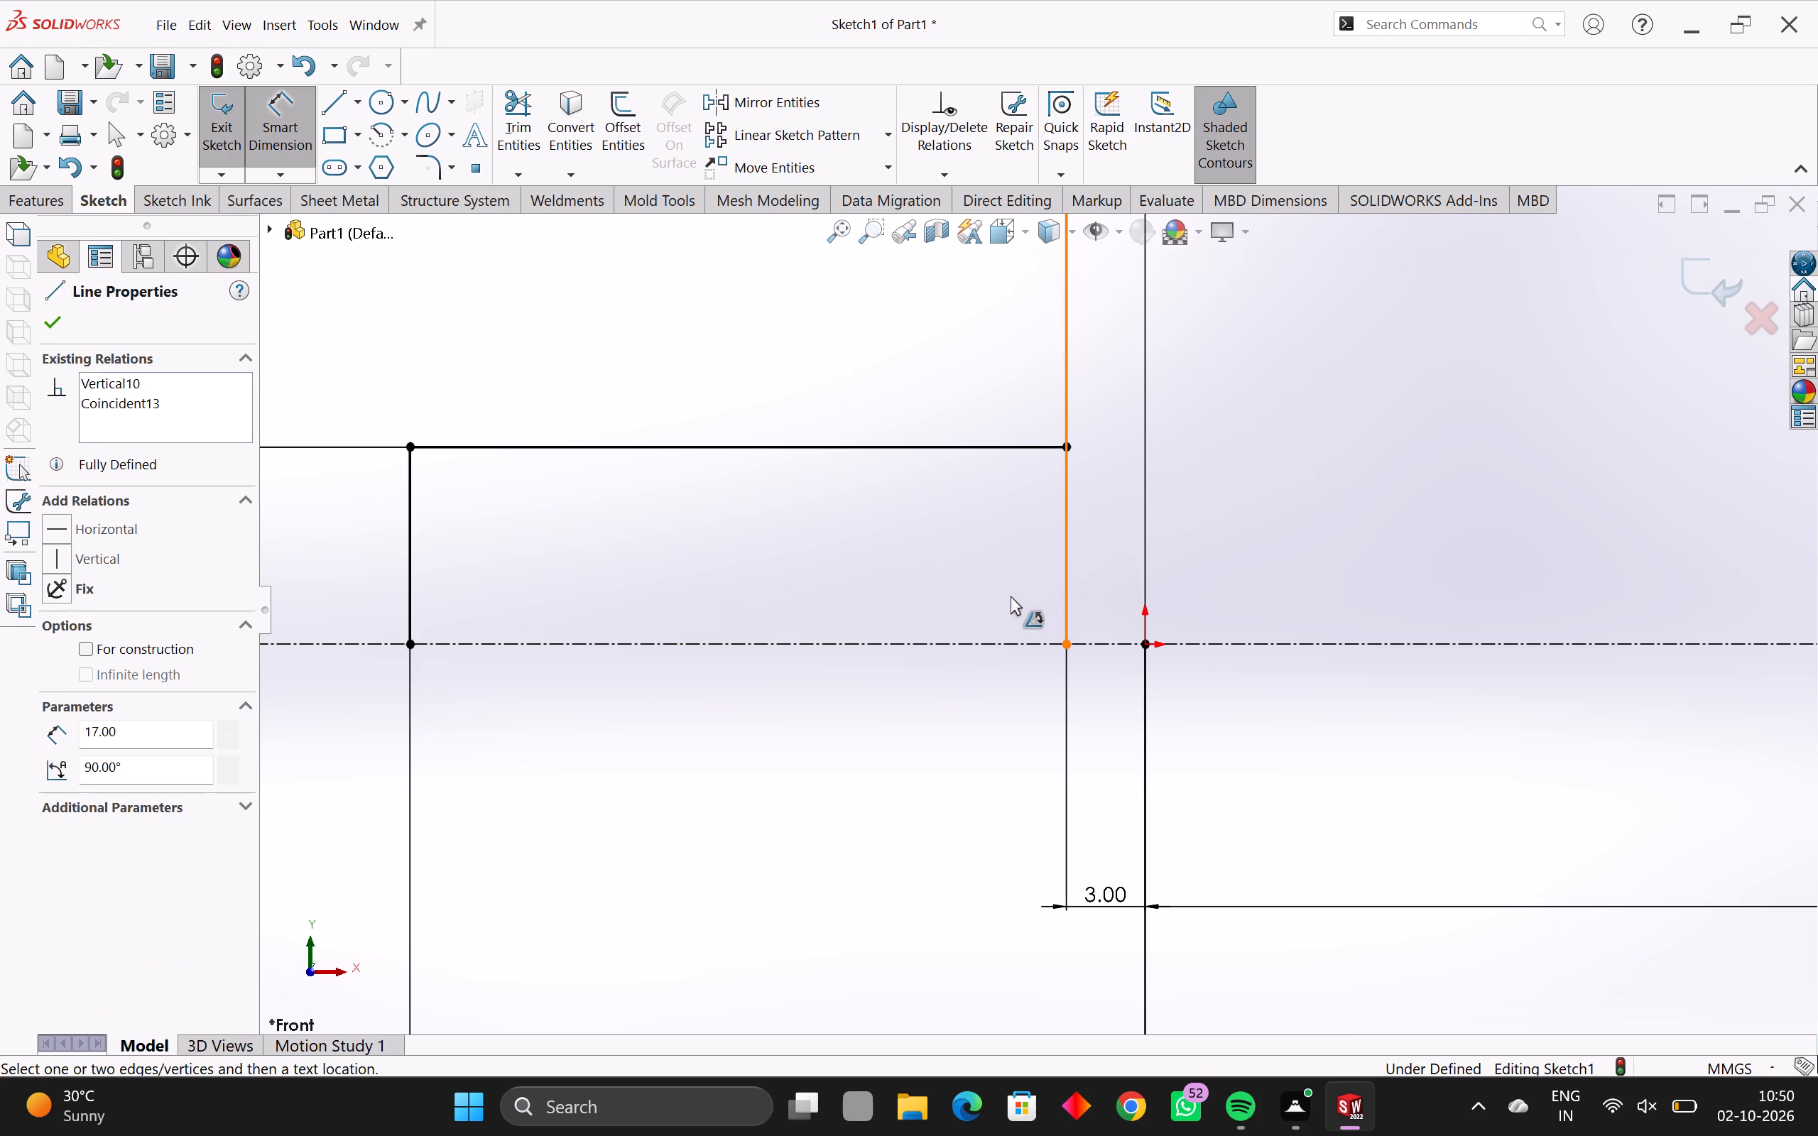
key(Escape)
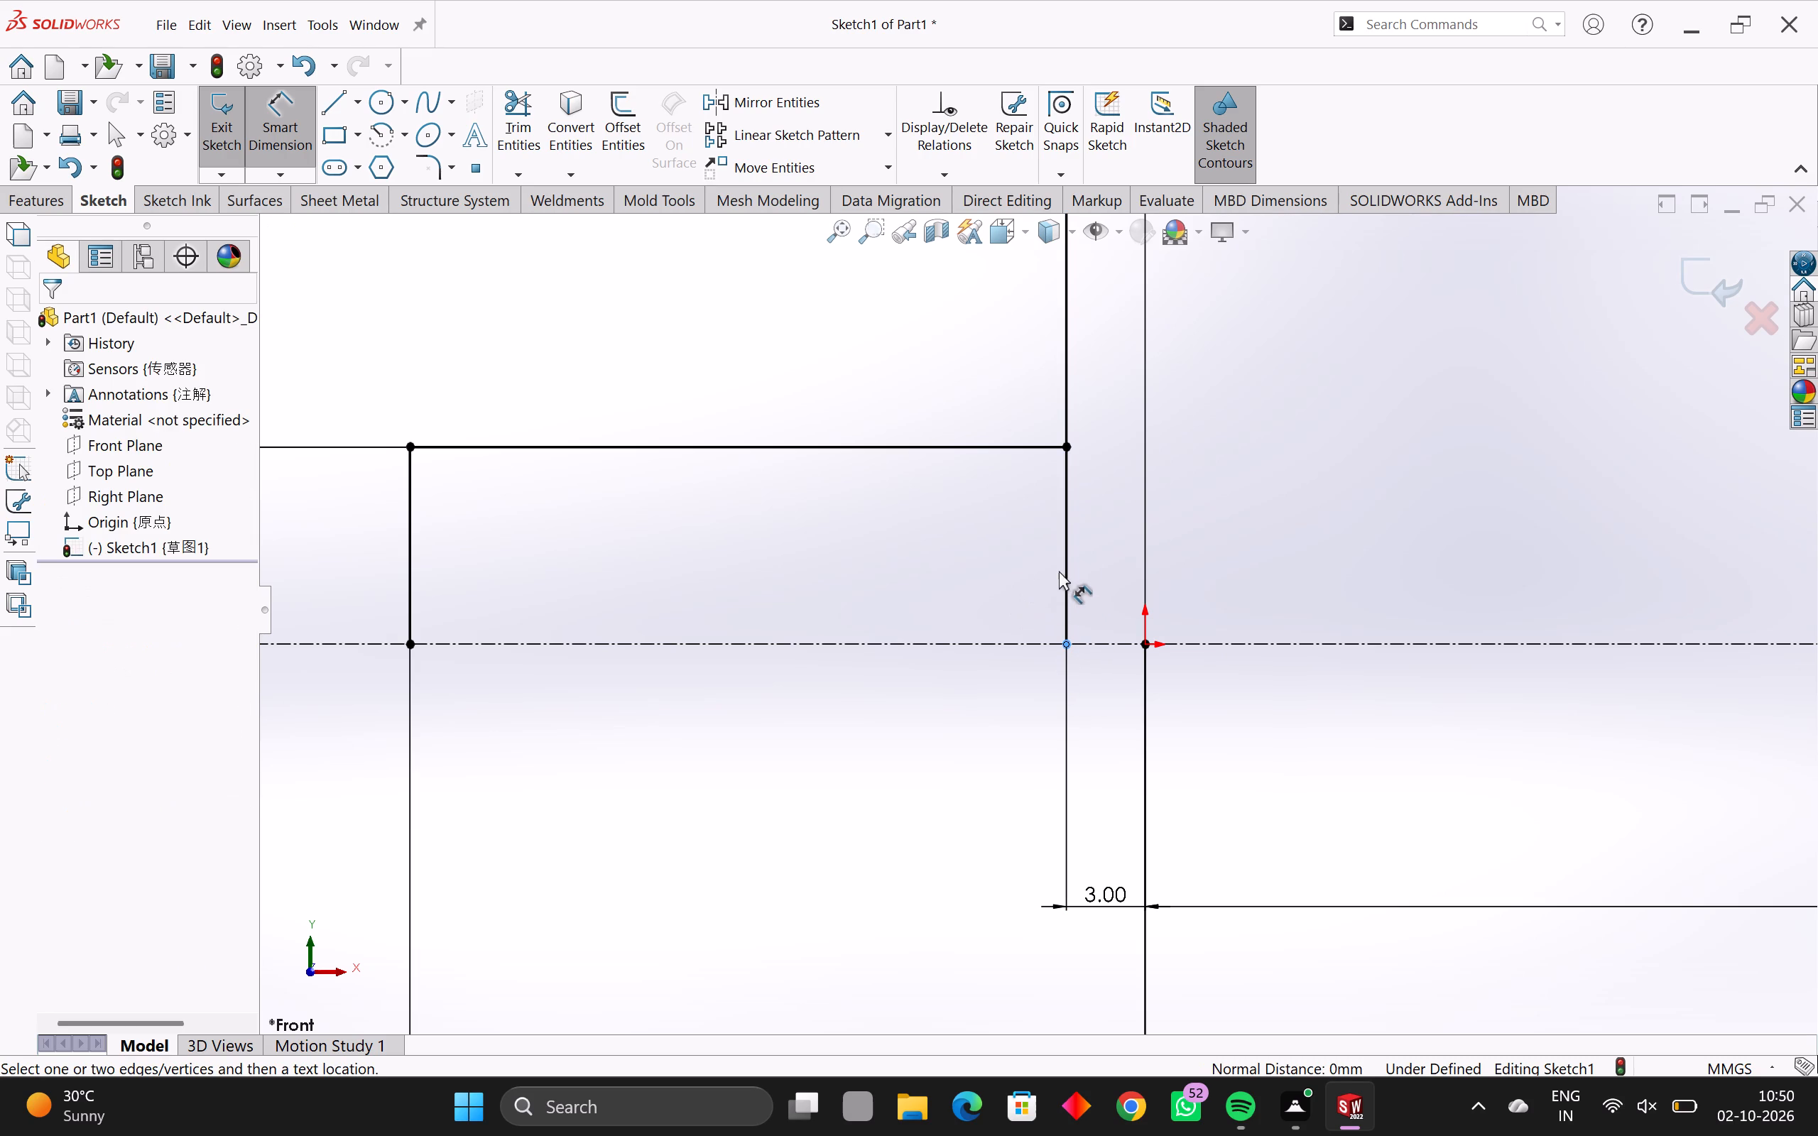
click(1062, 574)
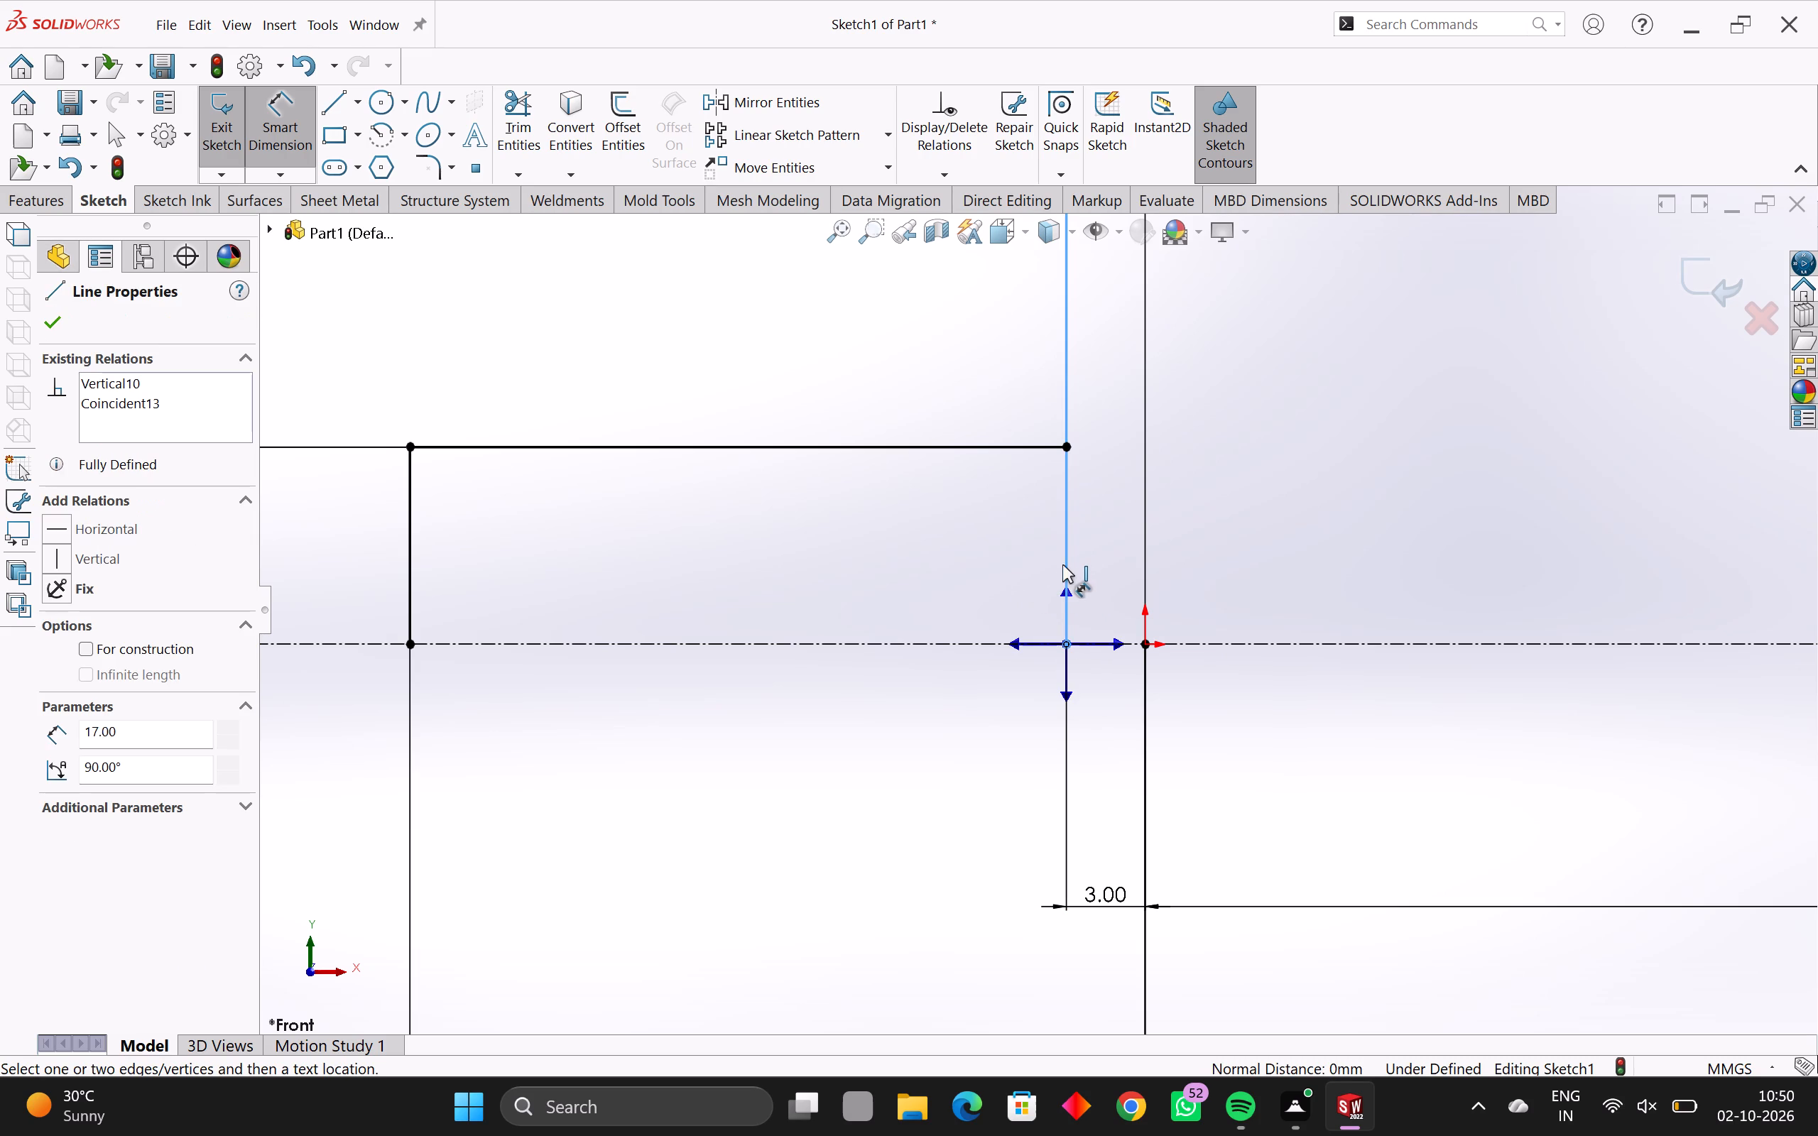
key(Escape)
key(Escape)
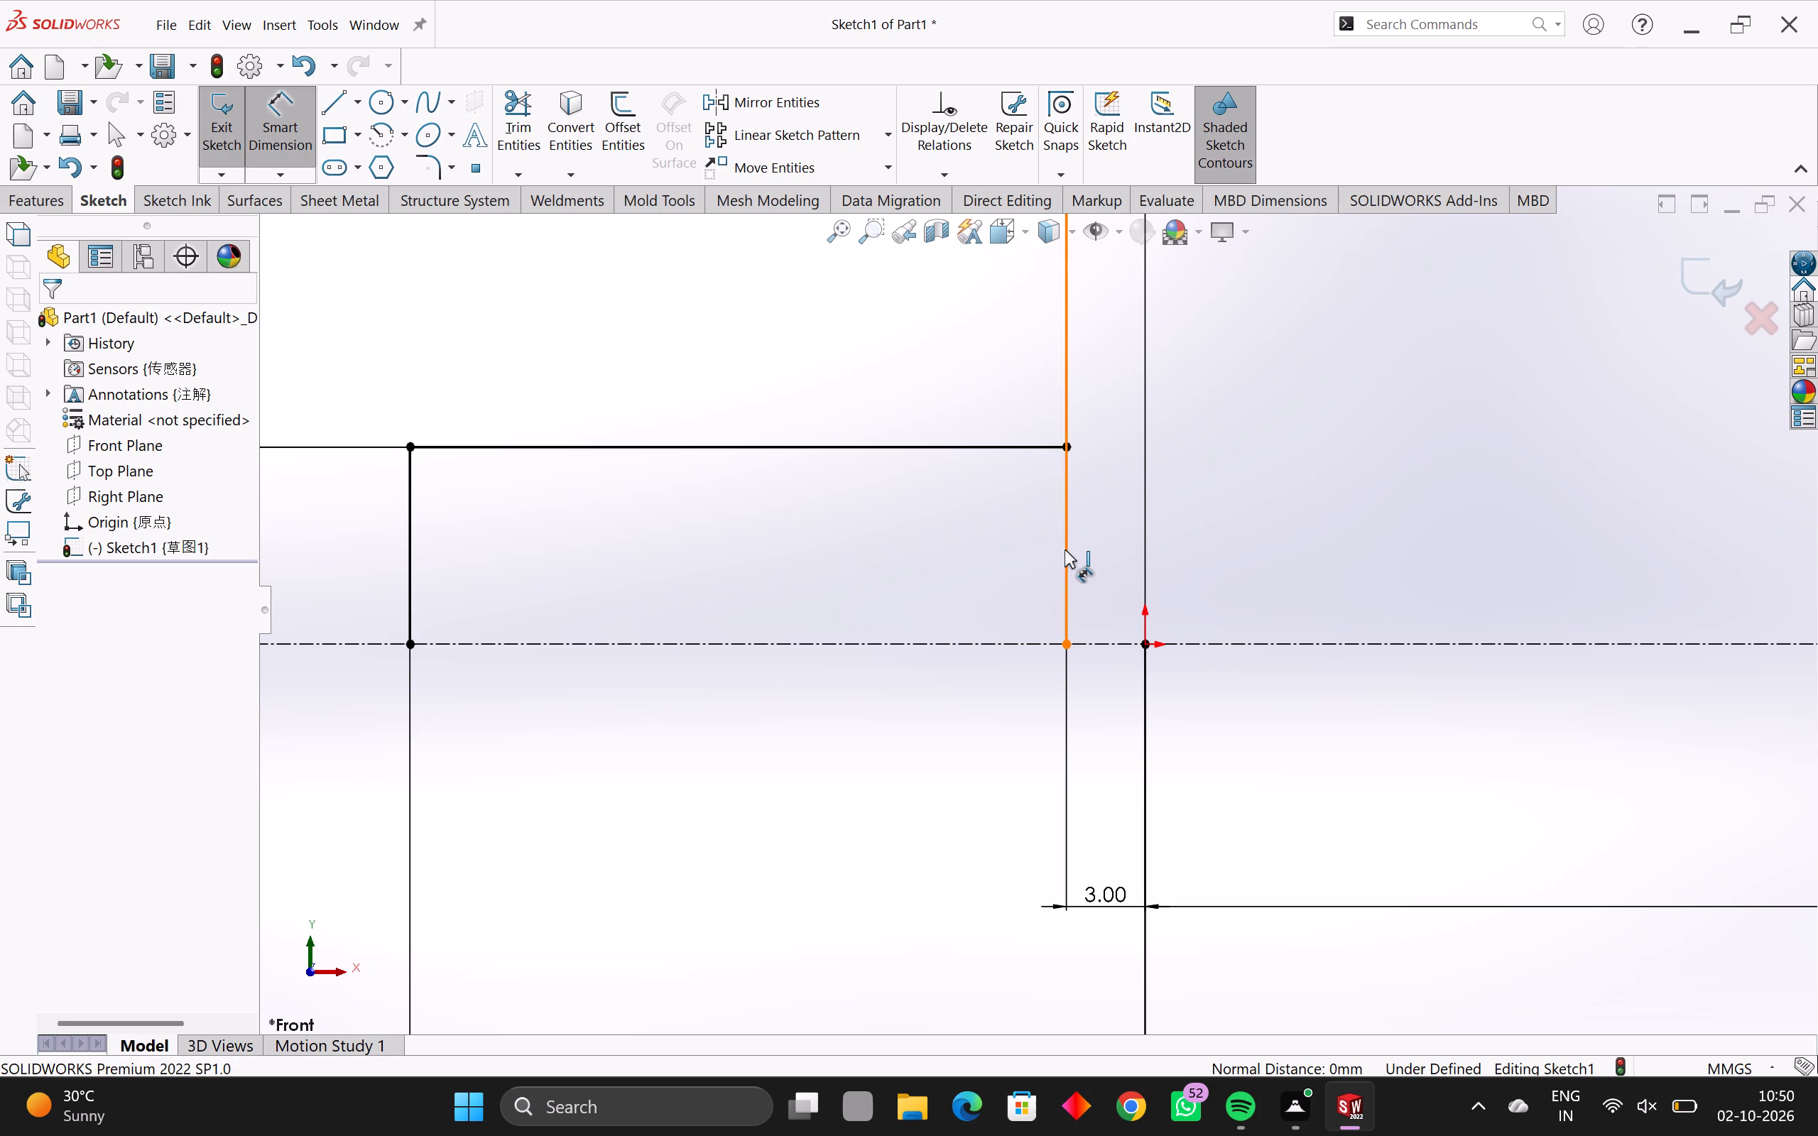
Add a 7.50 mm vertical dimension between the centerline endpoint and the step corner on the vertical line 3 mm from the origin.
click(1067, 444)
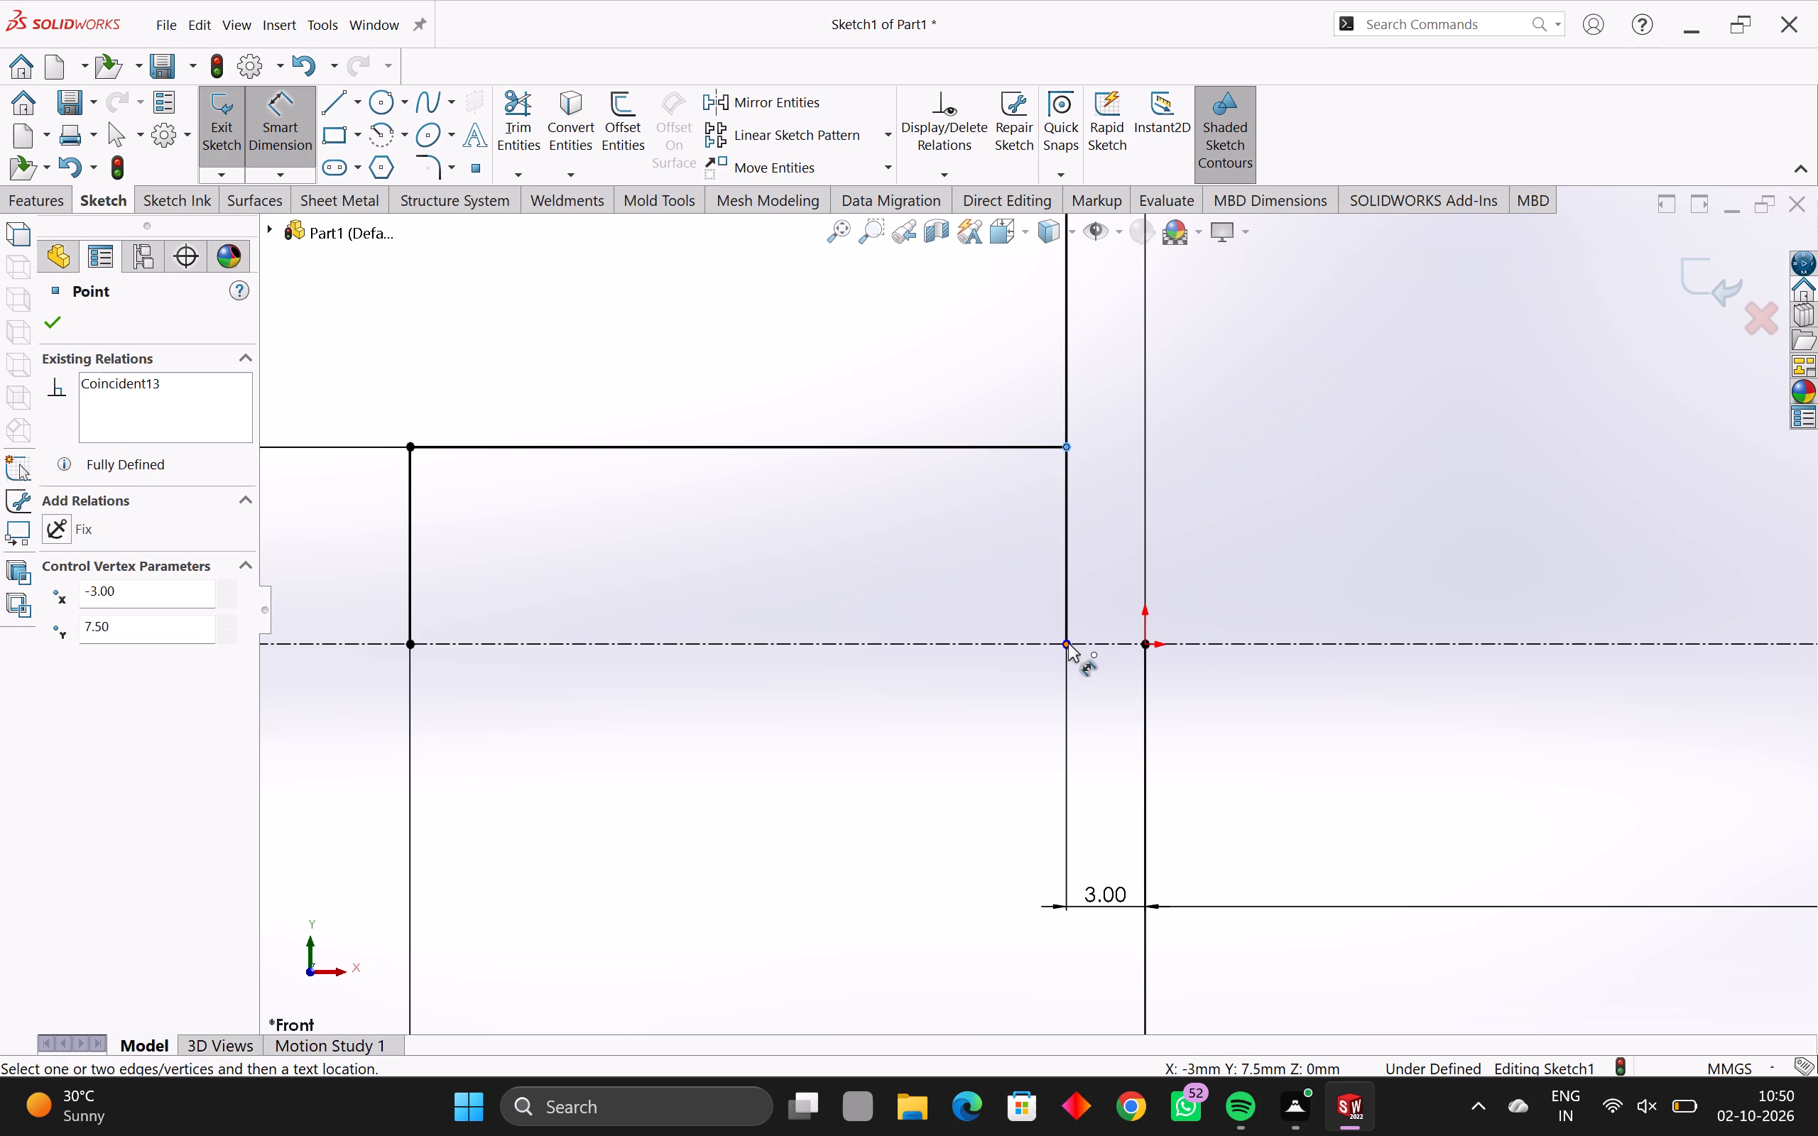
click(1067, 643)
click(1039, 565)
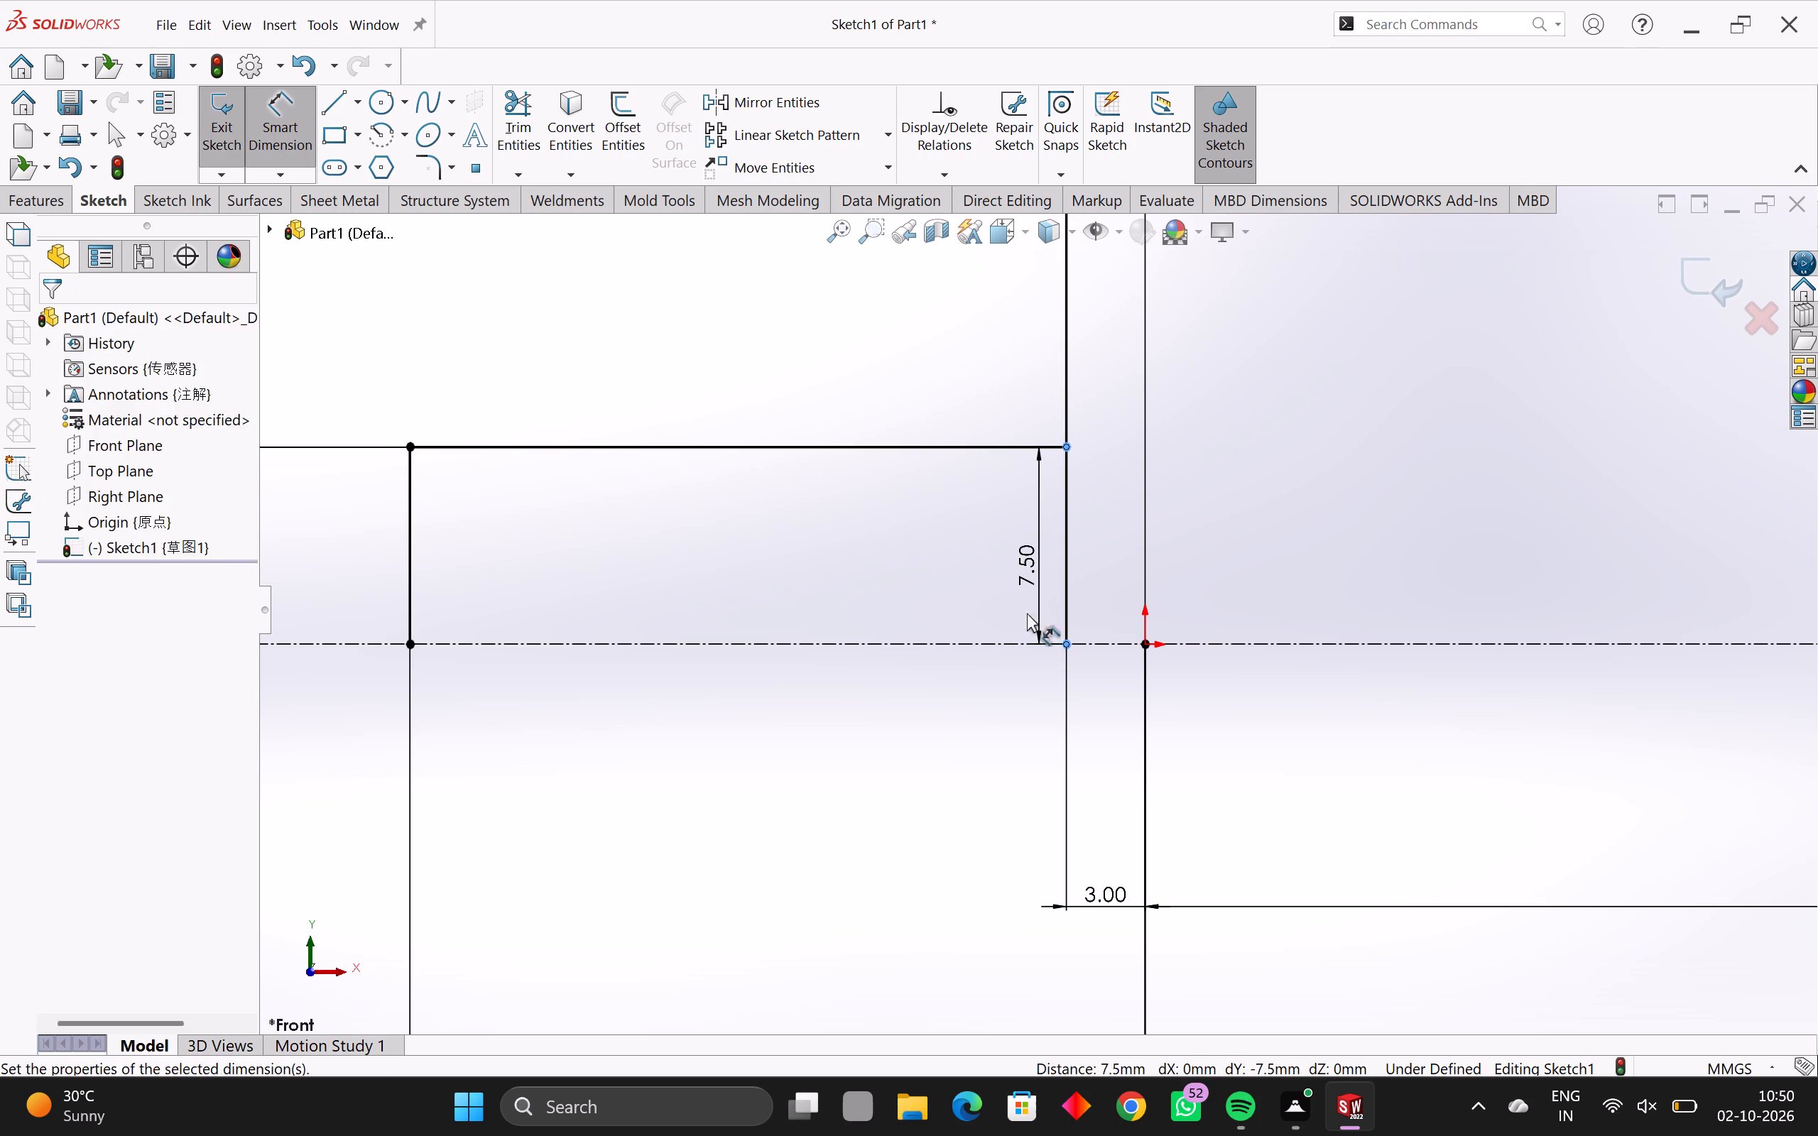
click(947, 534)
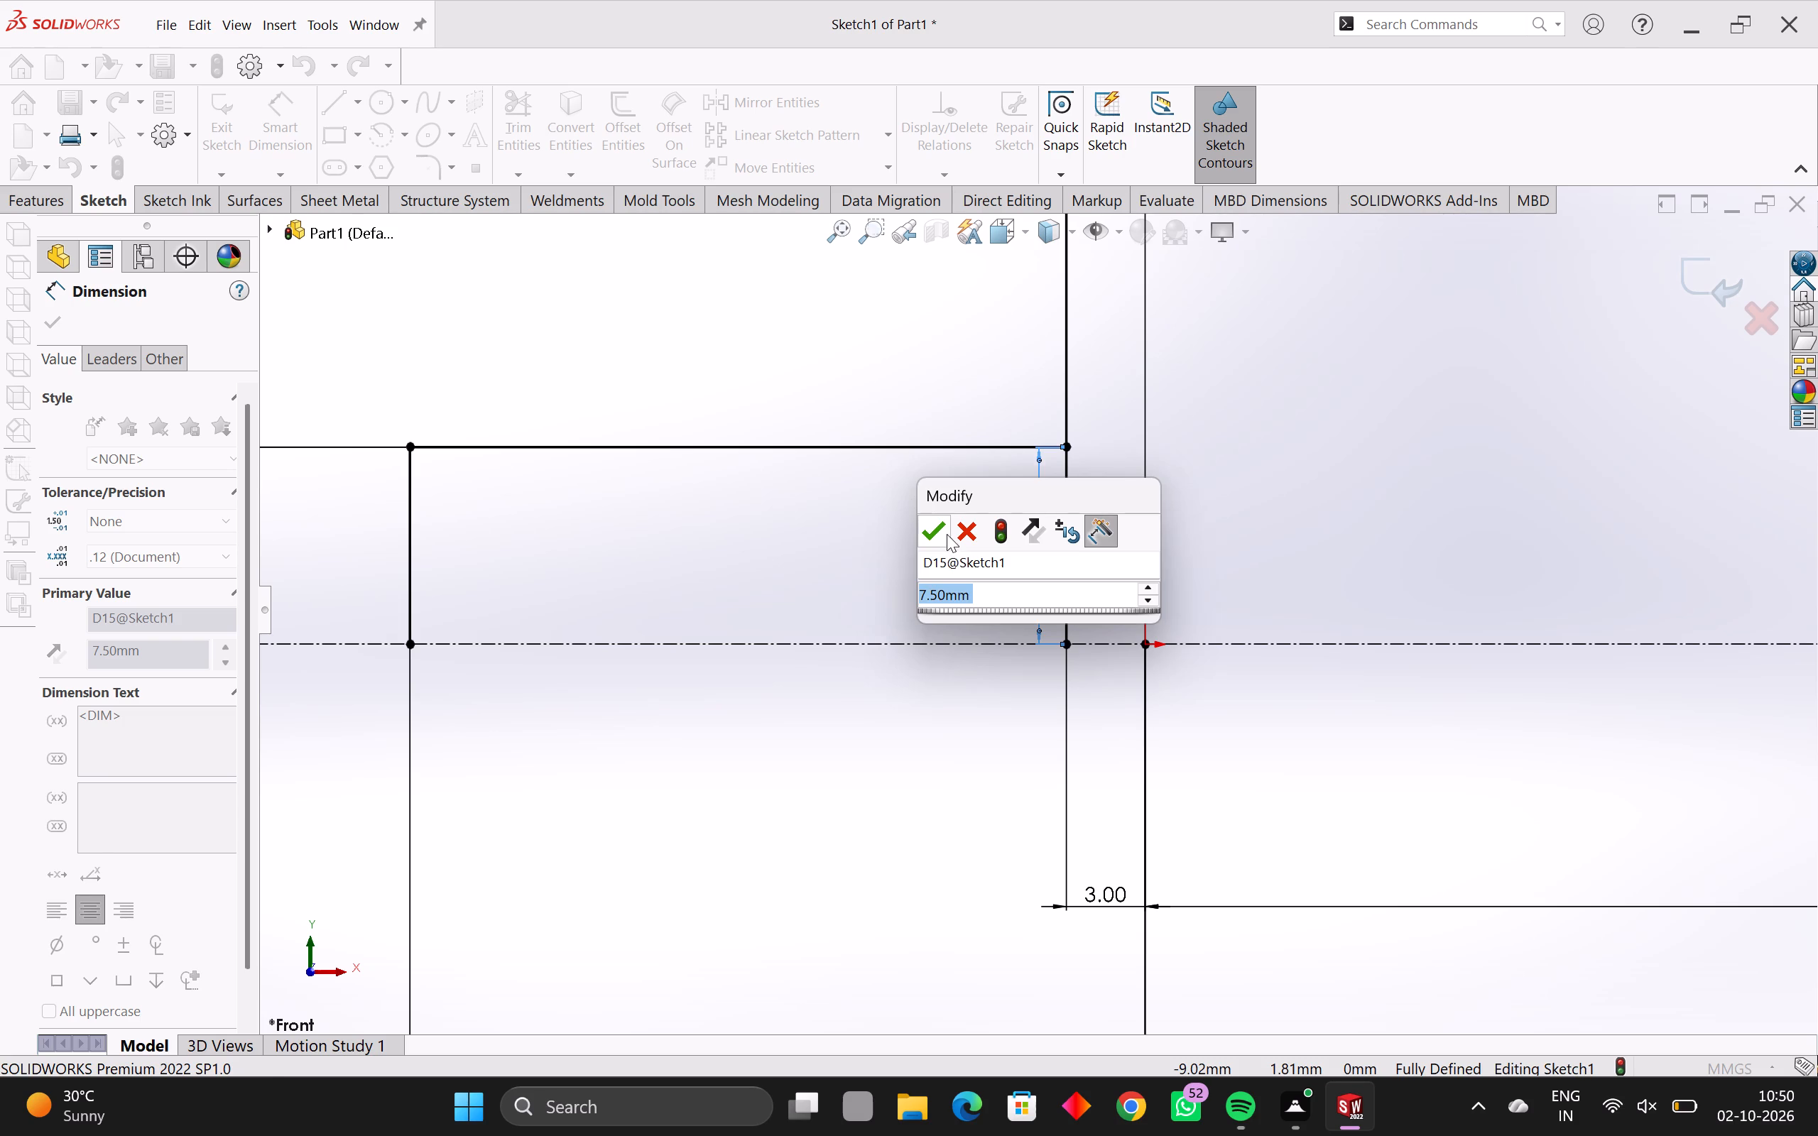
scroll(953, 613, down, 12)
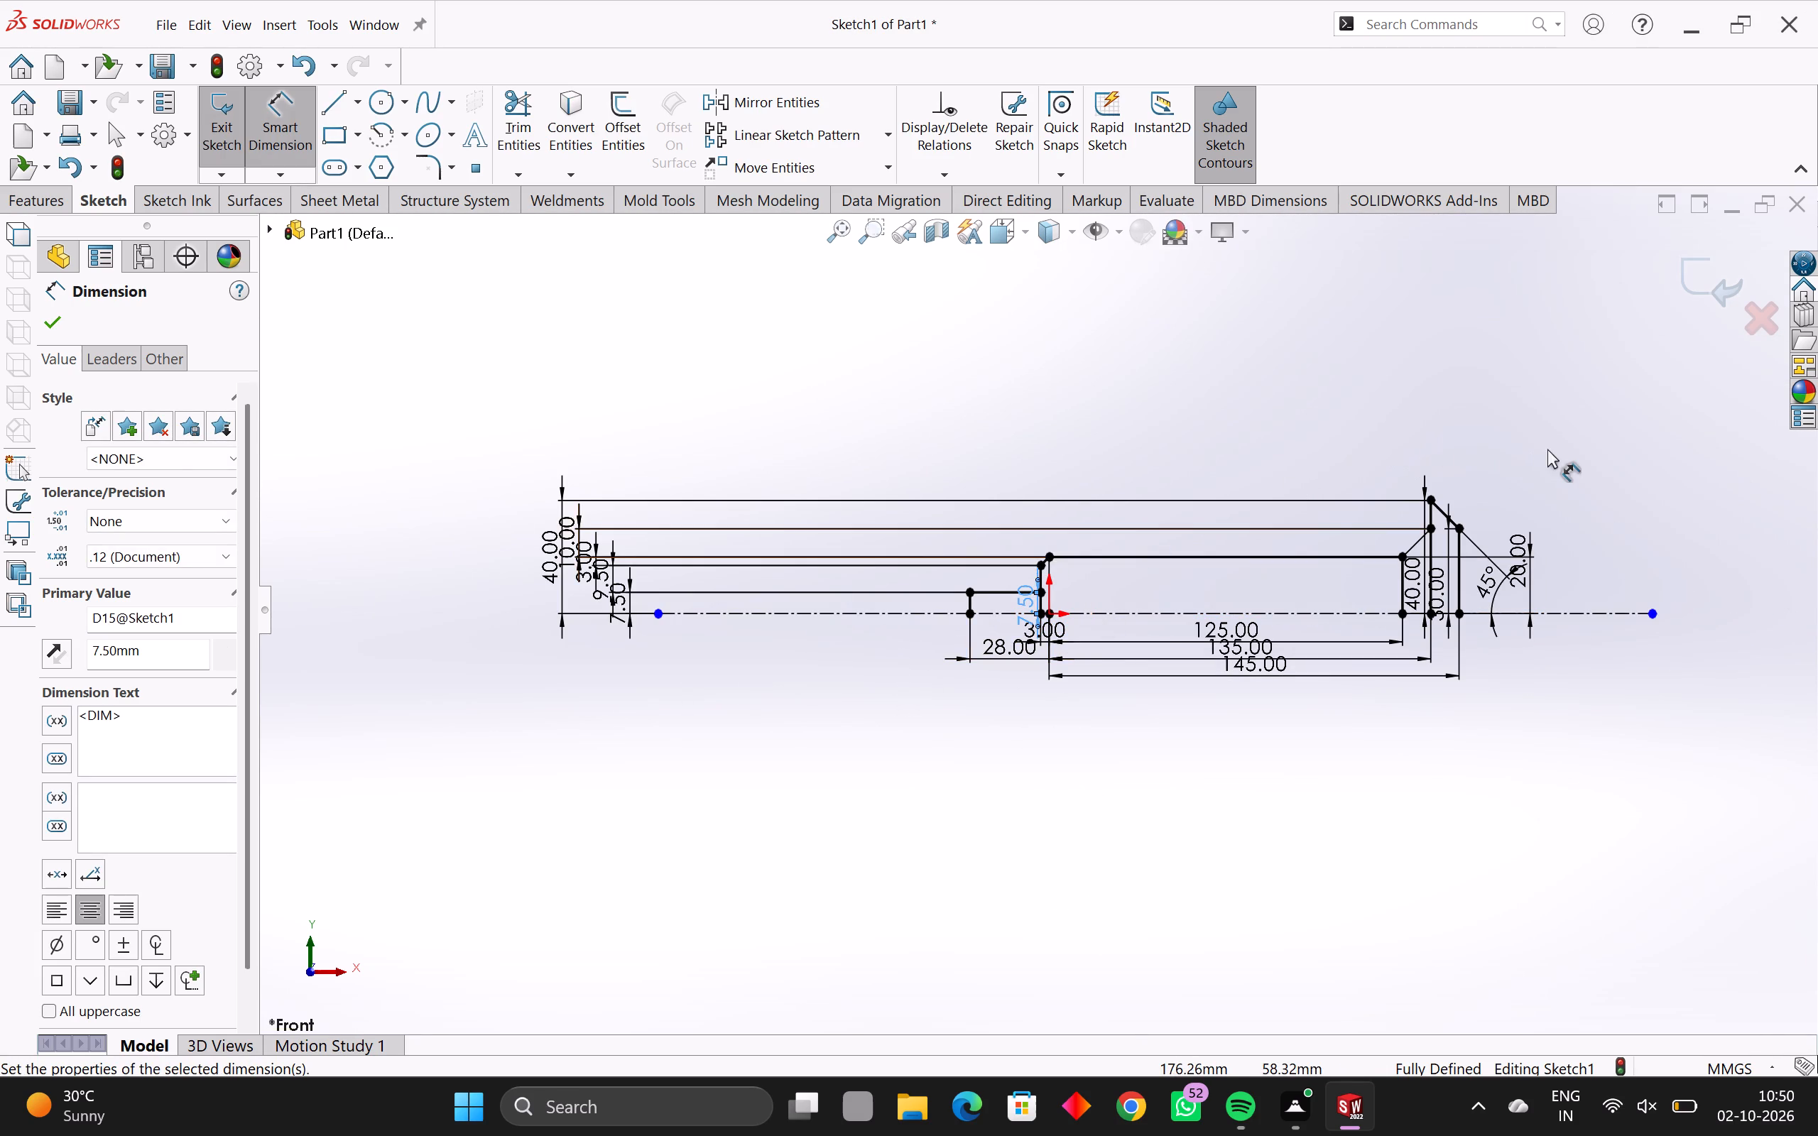
drag(1551, 449, 722, 821)
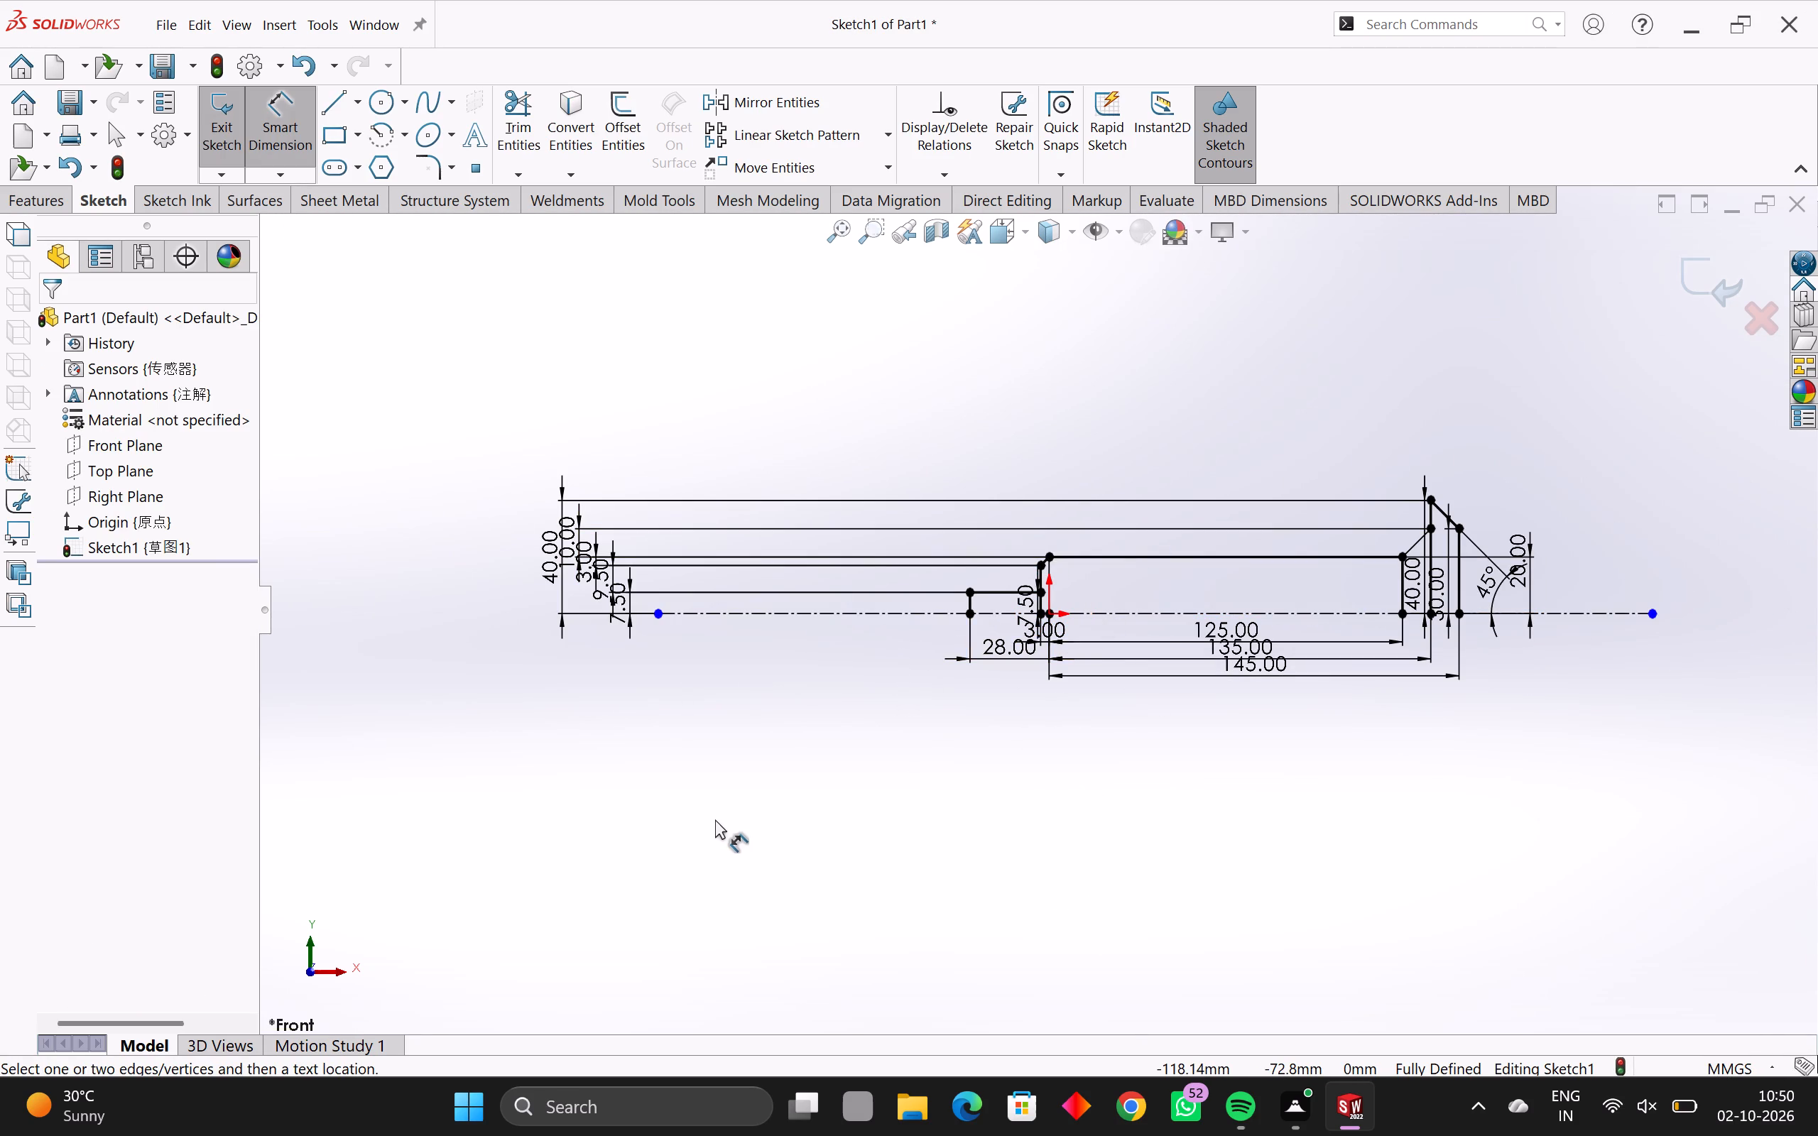
key(Escape)
key(Escape)
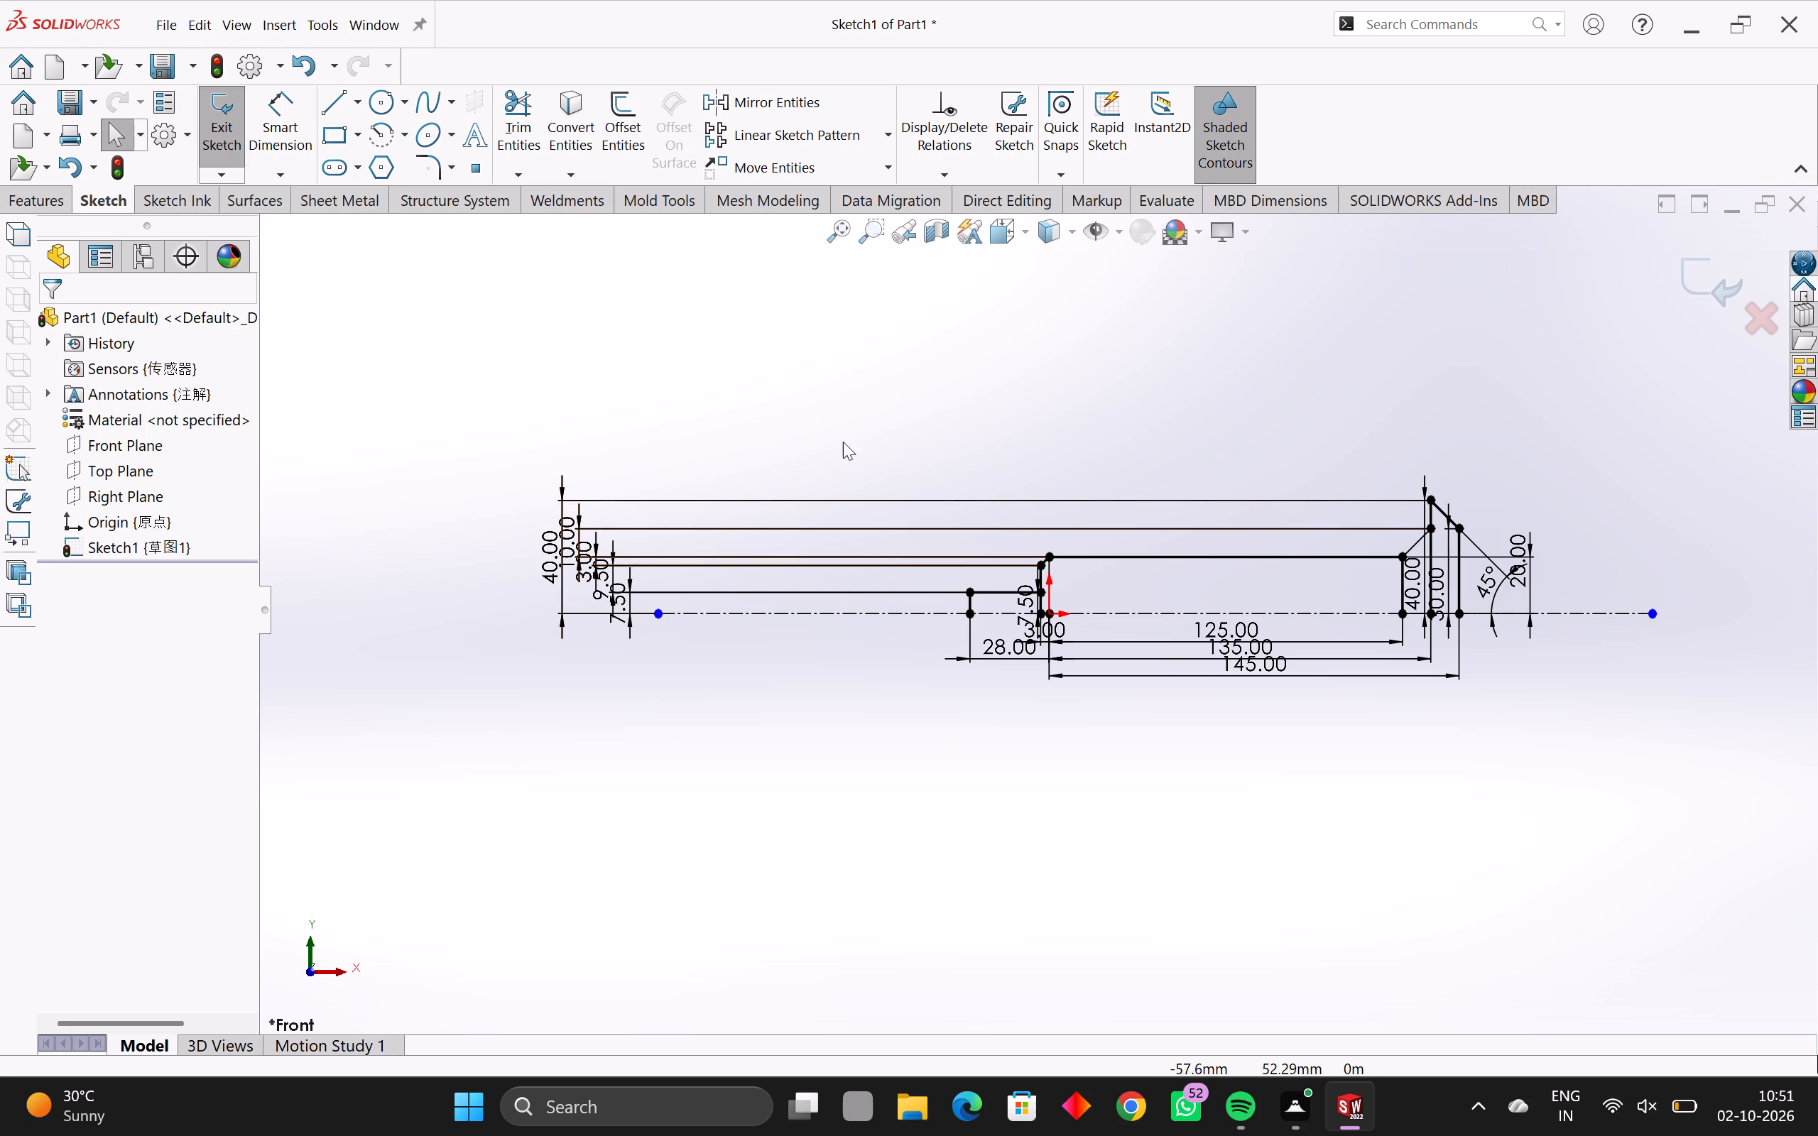
Exit the profile sketch.
click(227, 130)
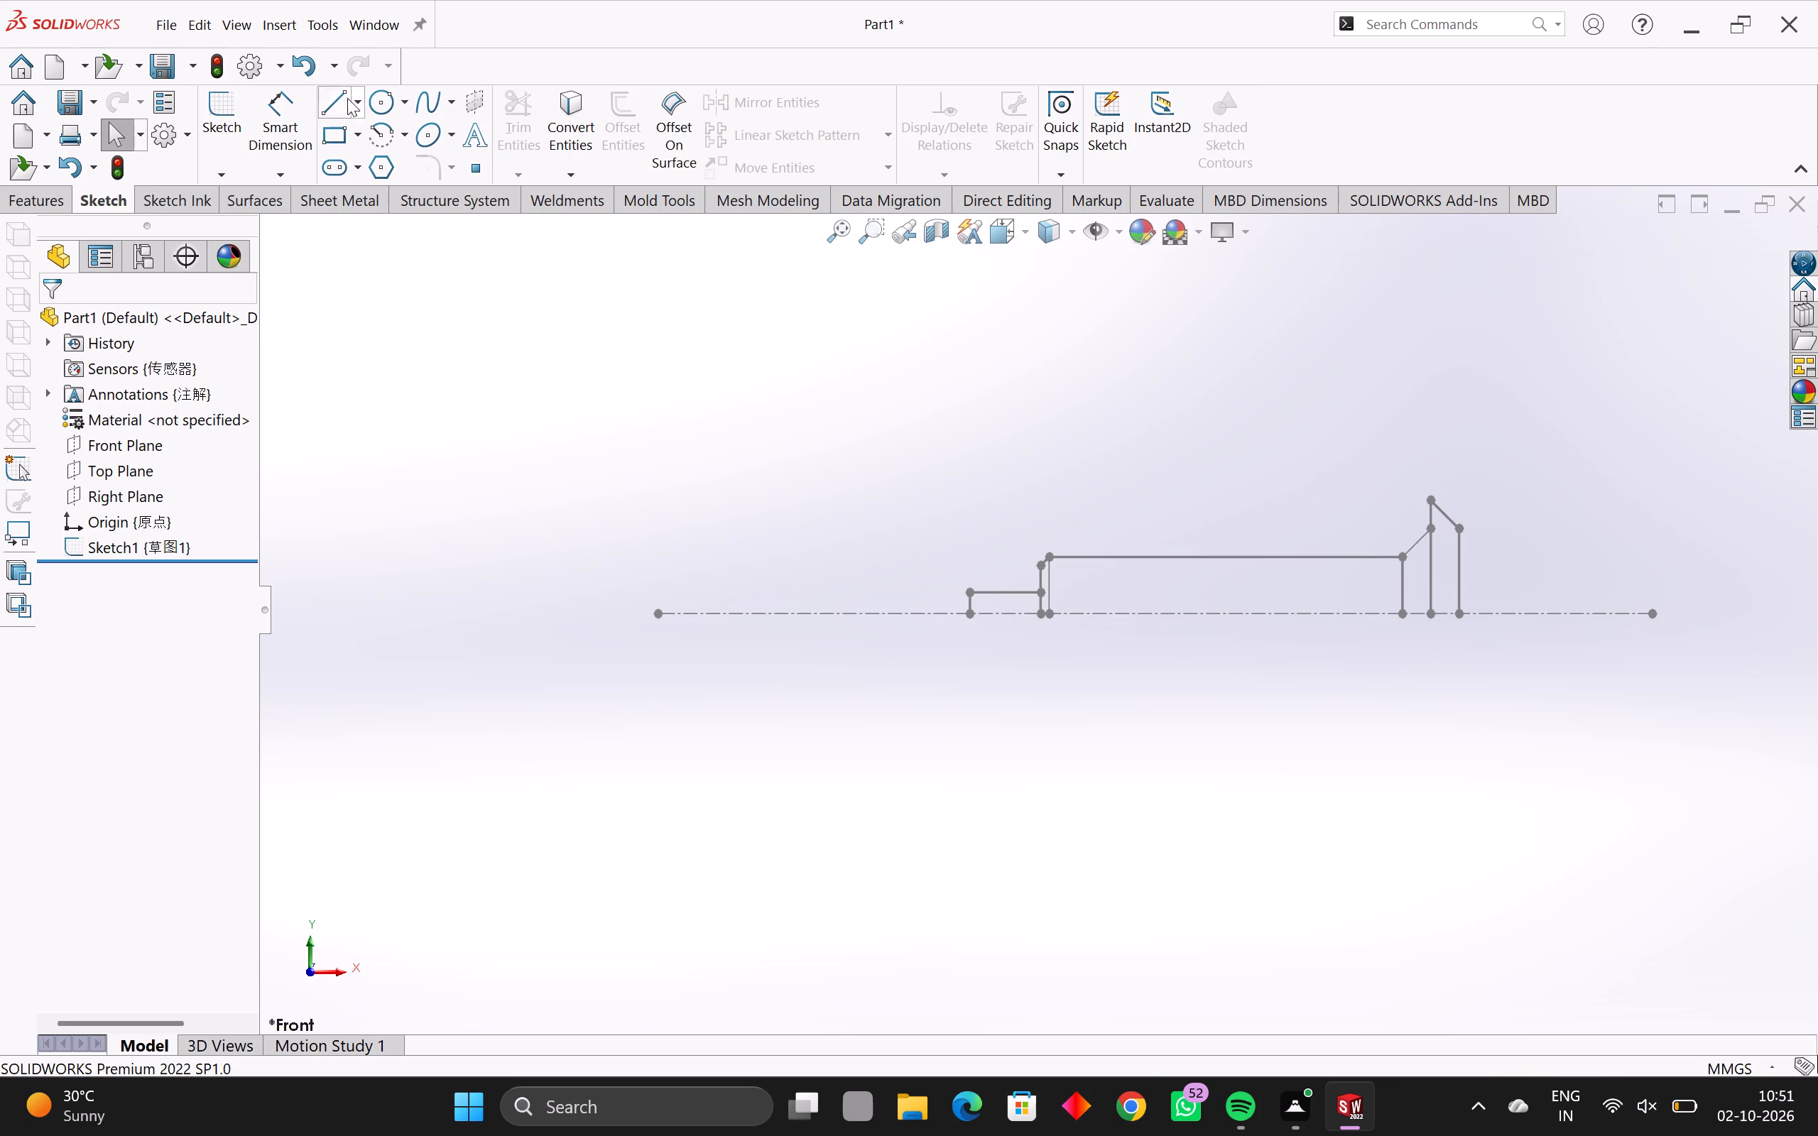
Revolve all five closed regions of the stepped profile sketch 360° about the centerline with a Revolved Boss/Base.
click(36, 204)
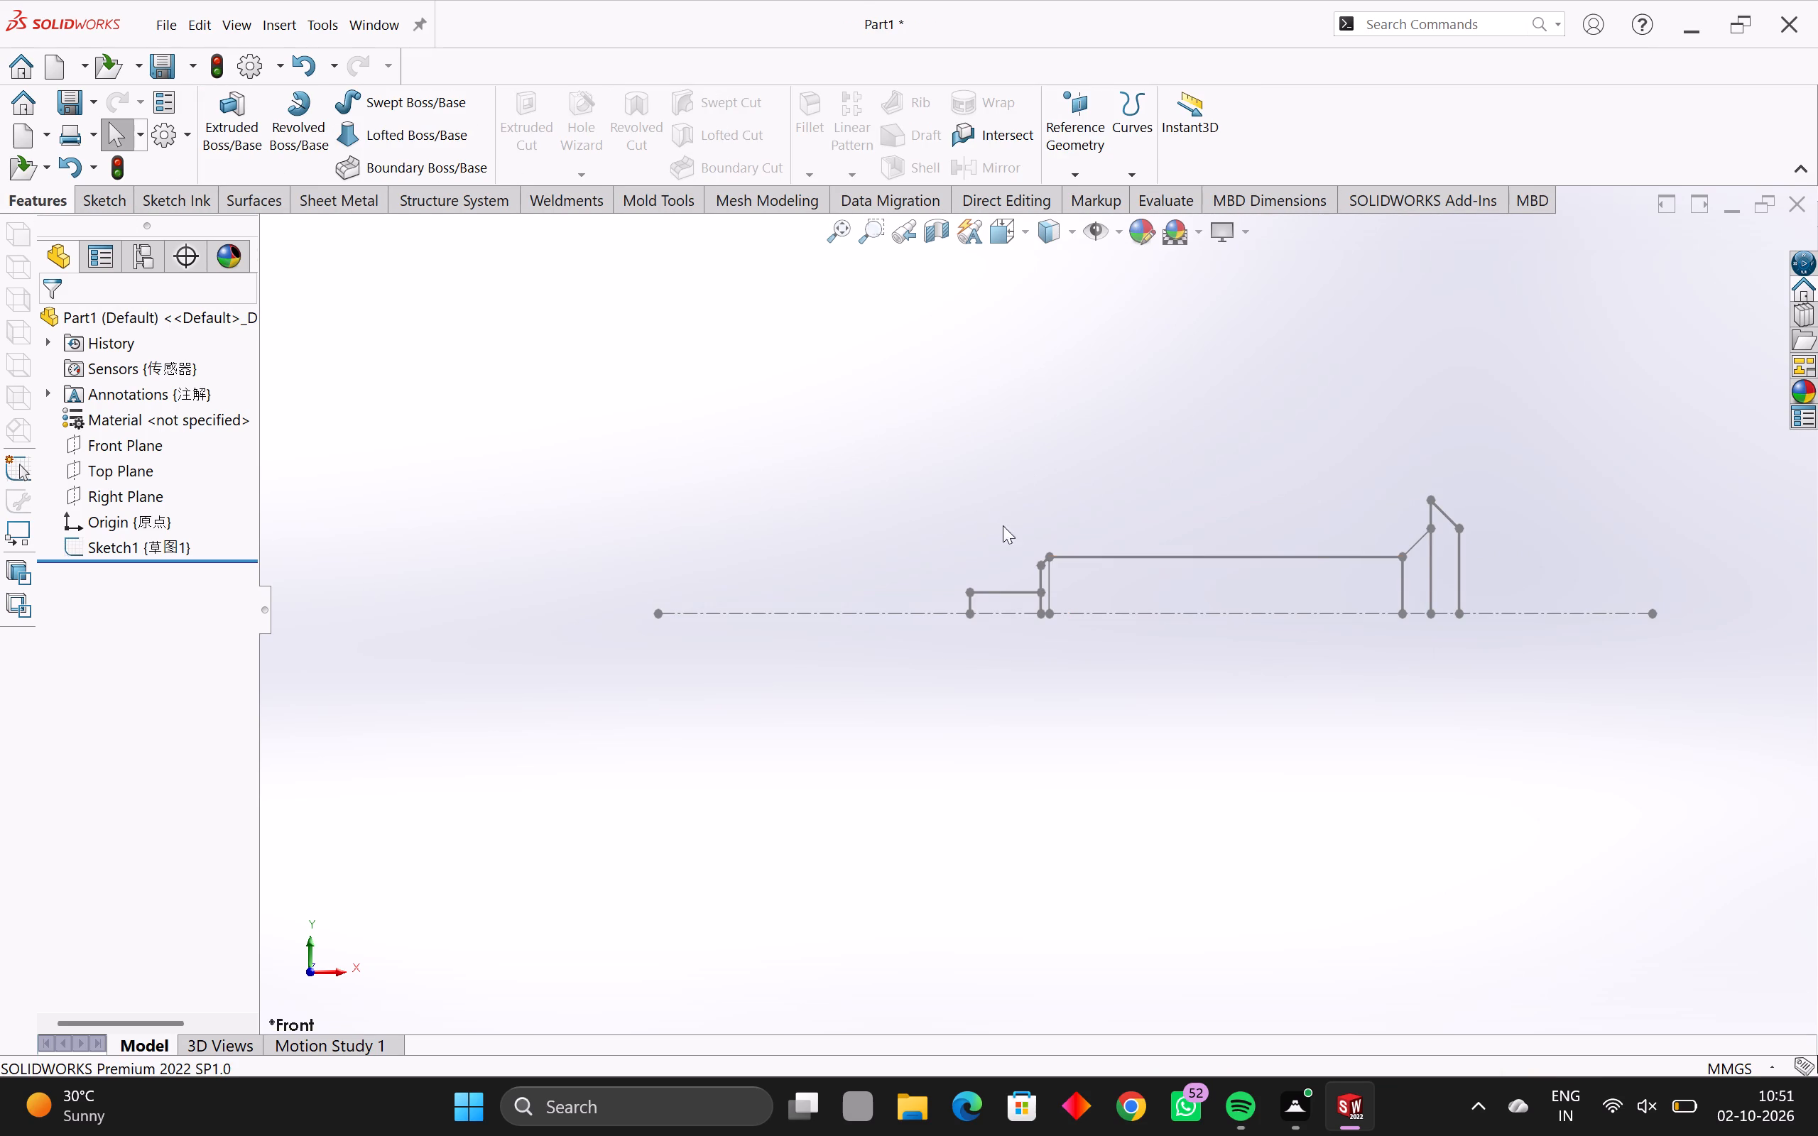
scroll(1404, 557, down, 1)
scroll(1407, 550, up, 2)
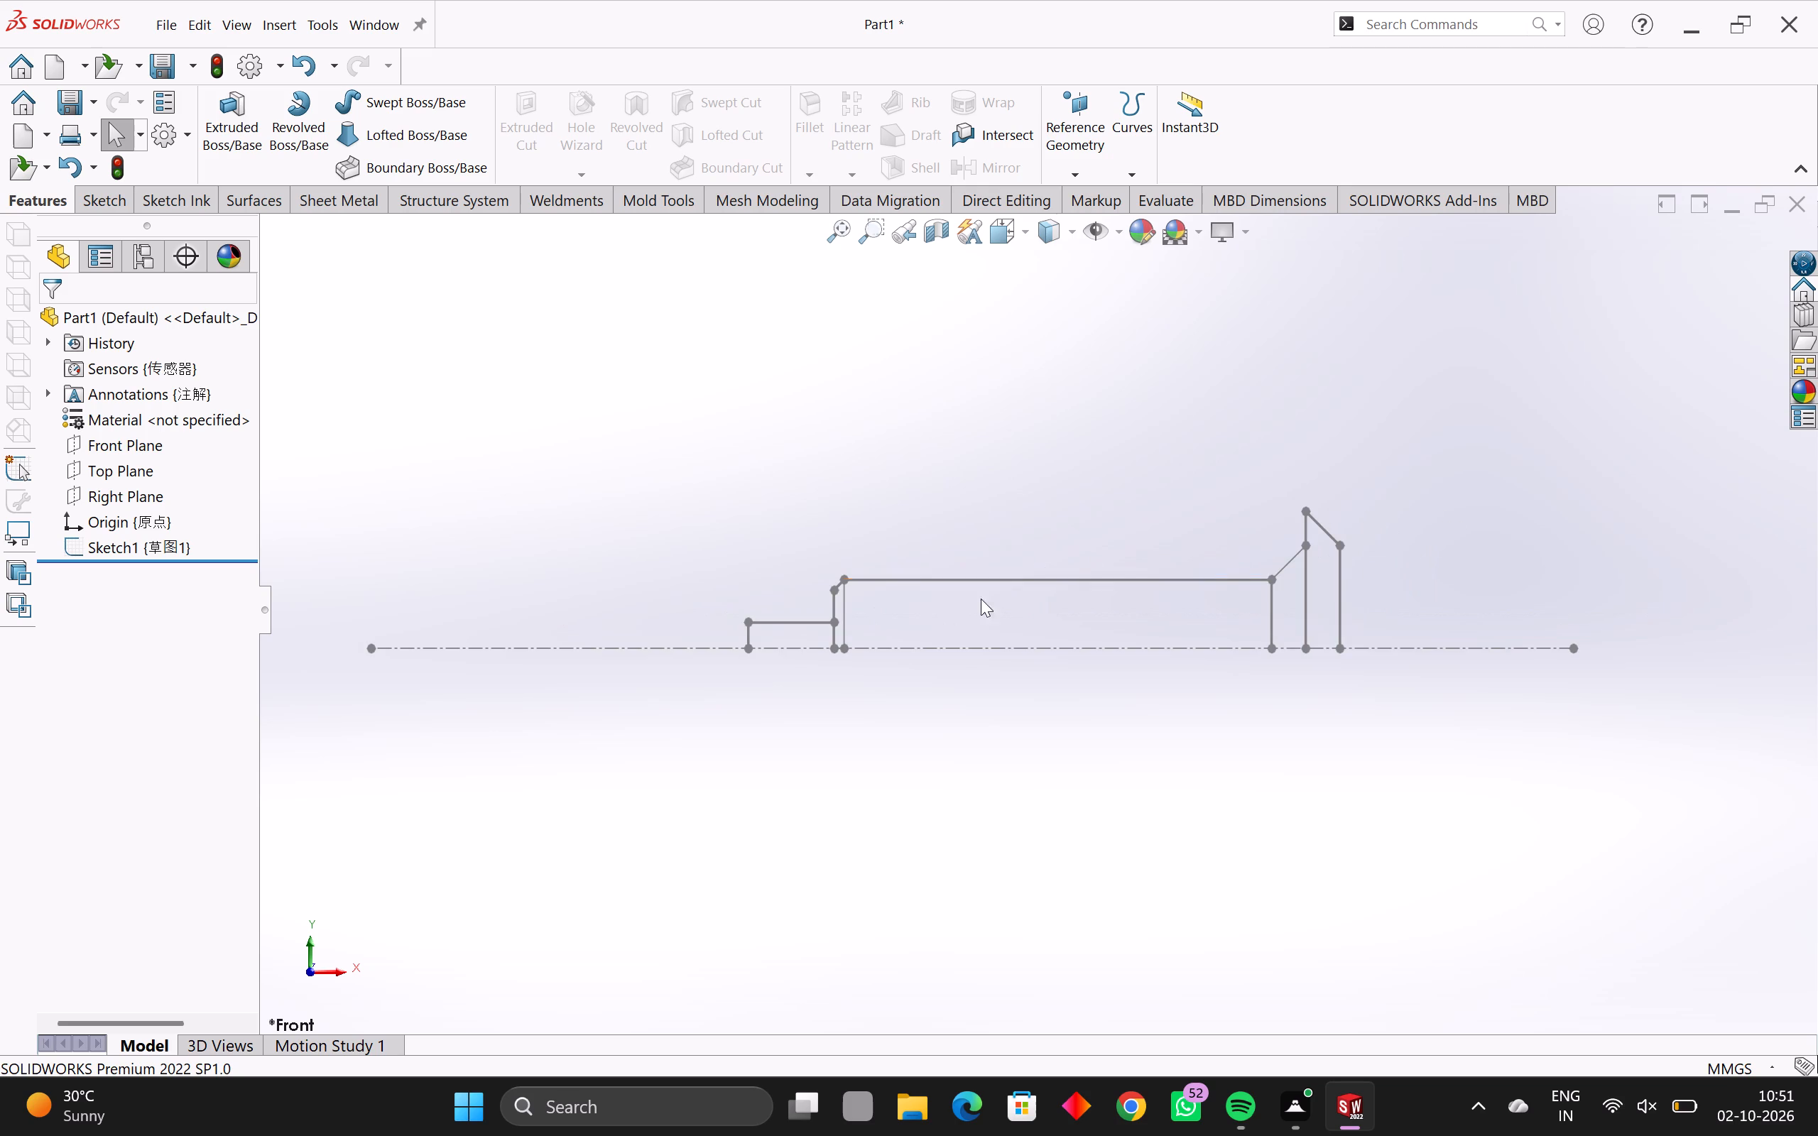
scroll(884, 640, up, 7)
scroll(853, 595, down, 6)
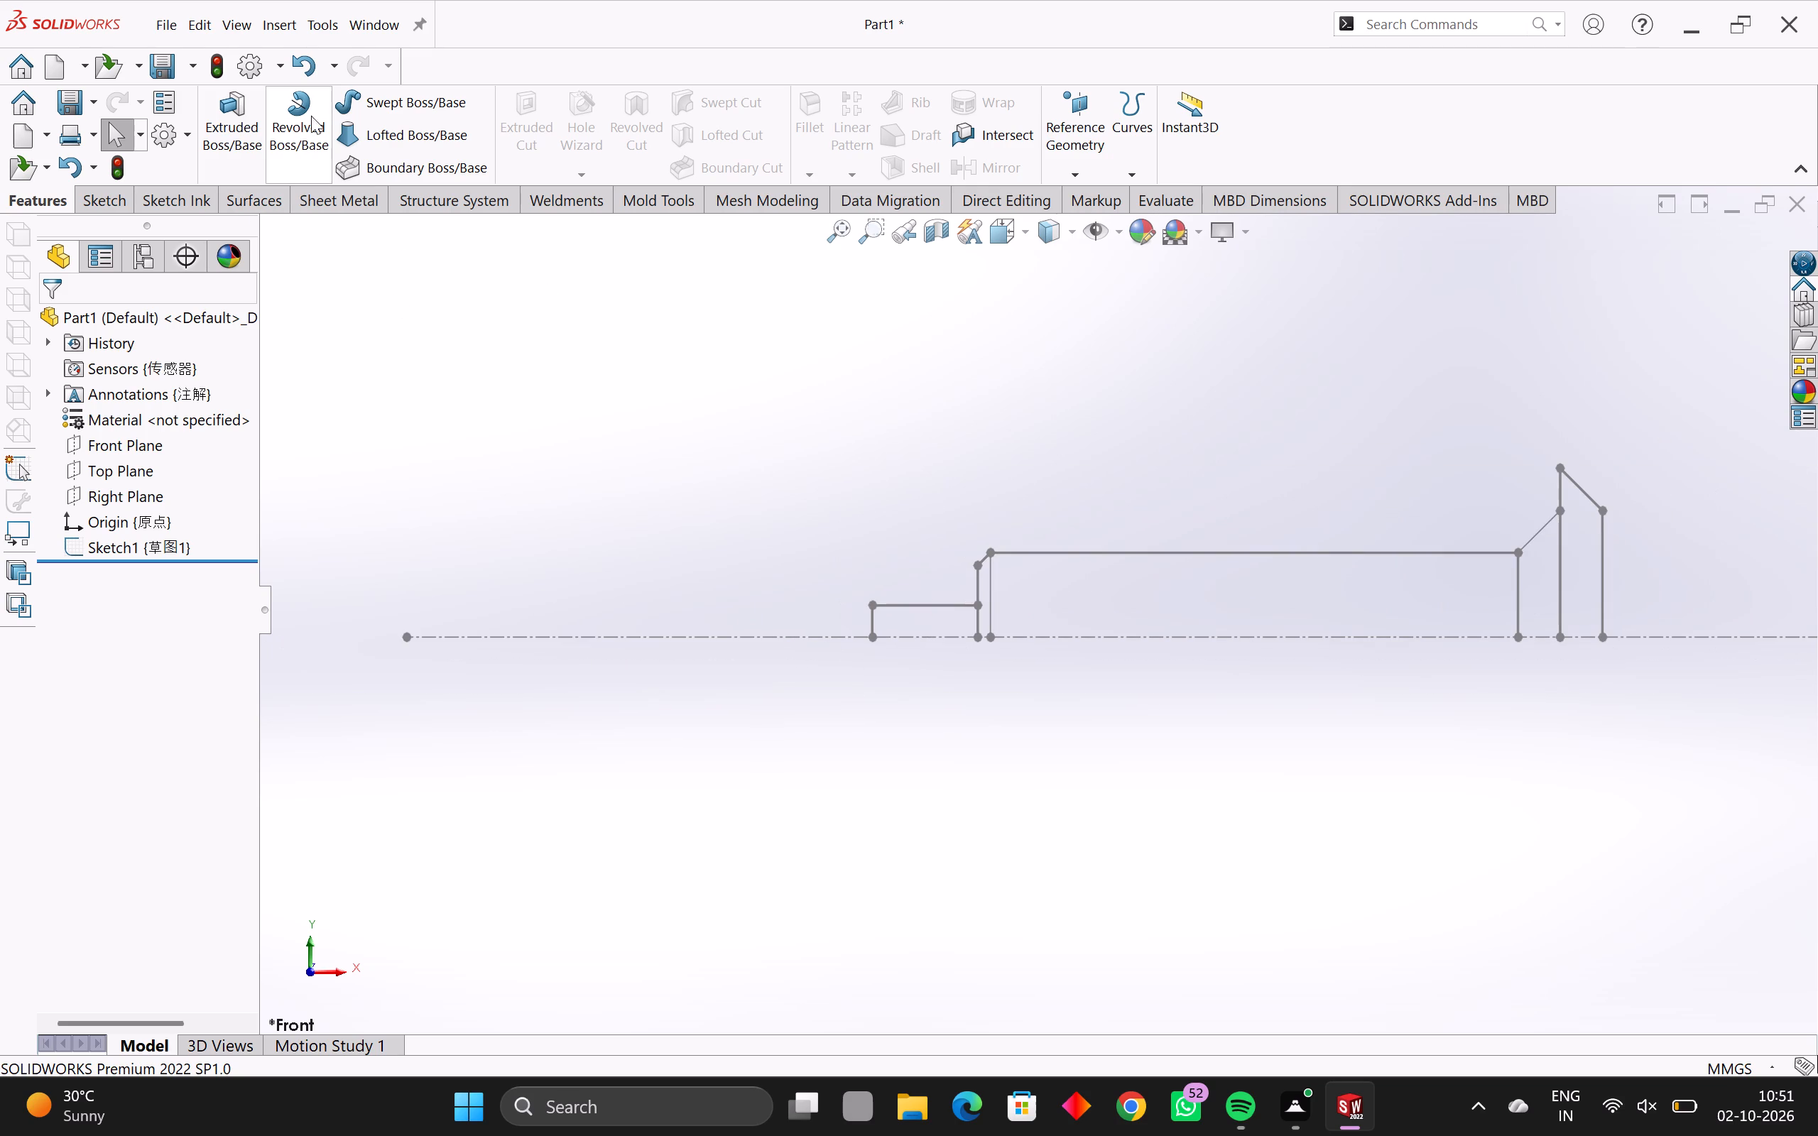
click(287, 105)
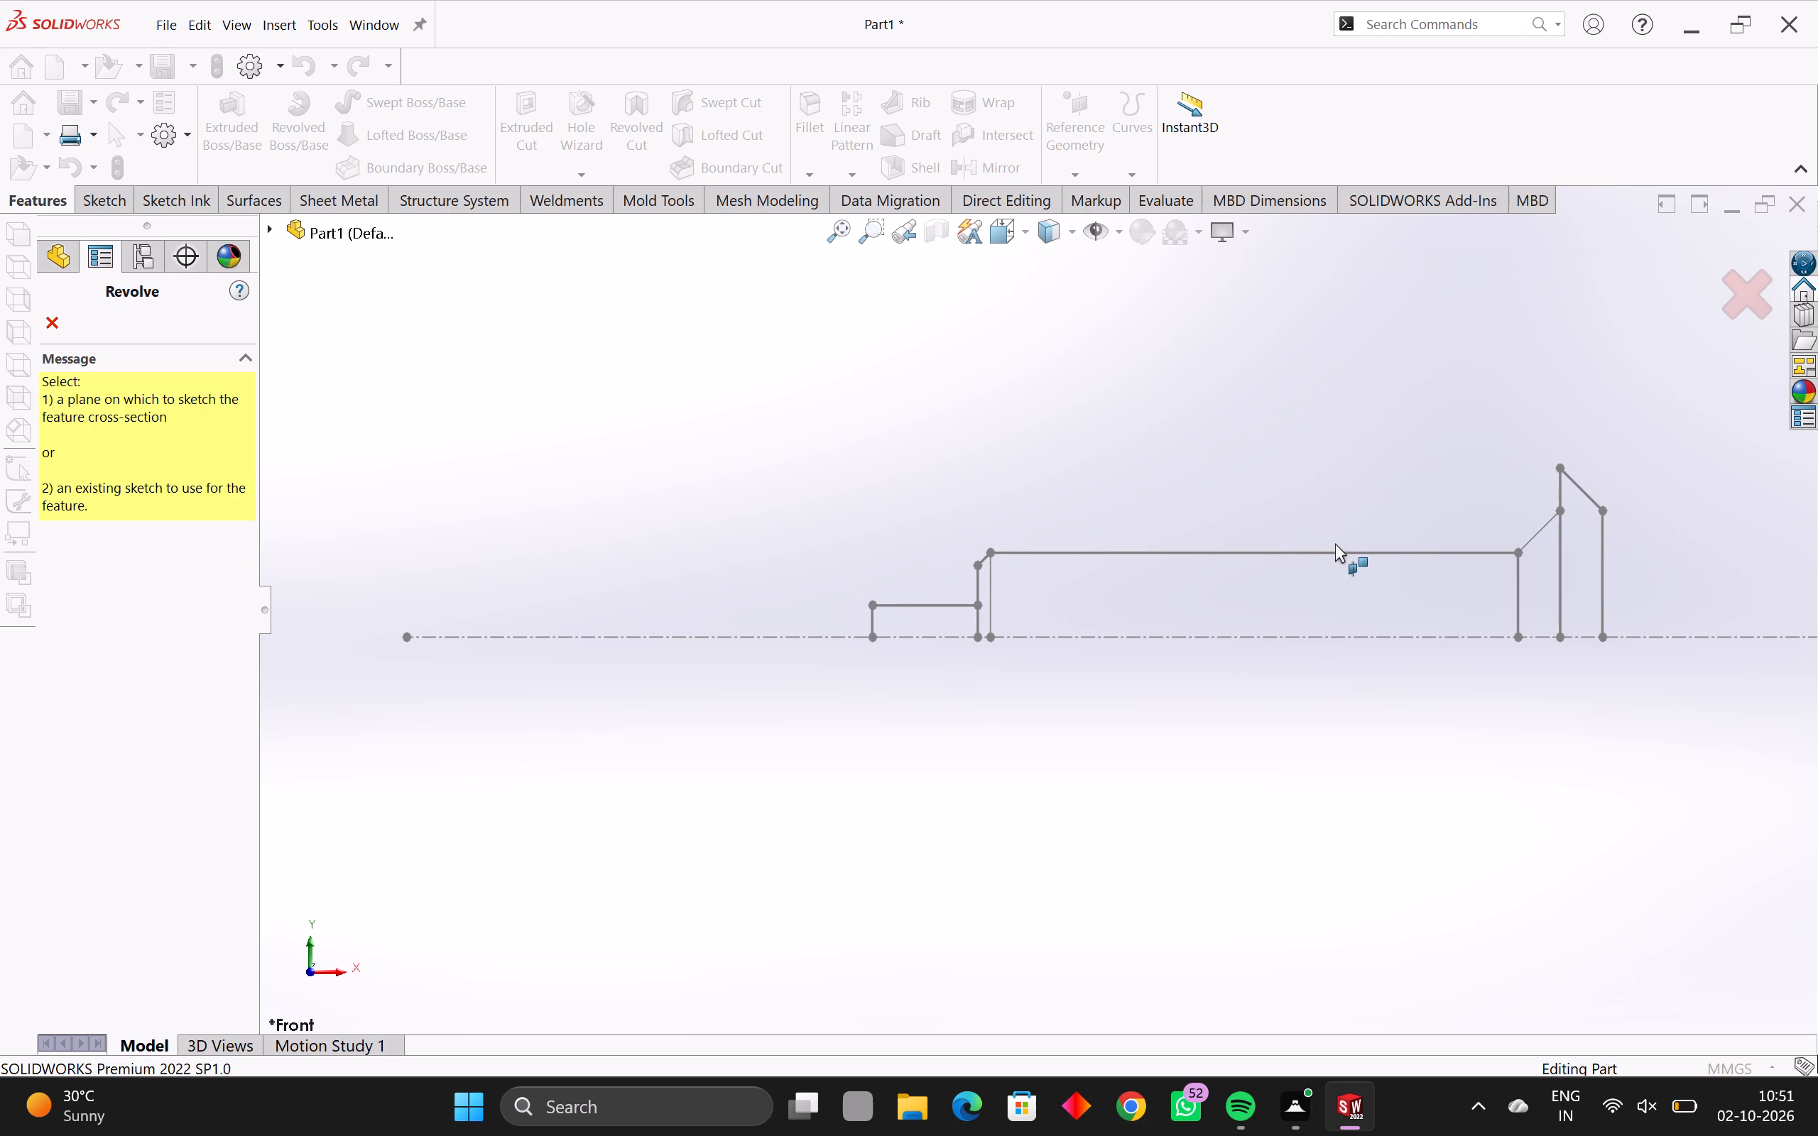
click(1319, 551)
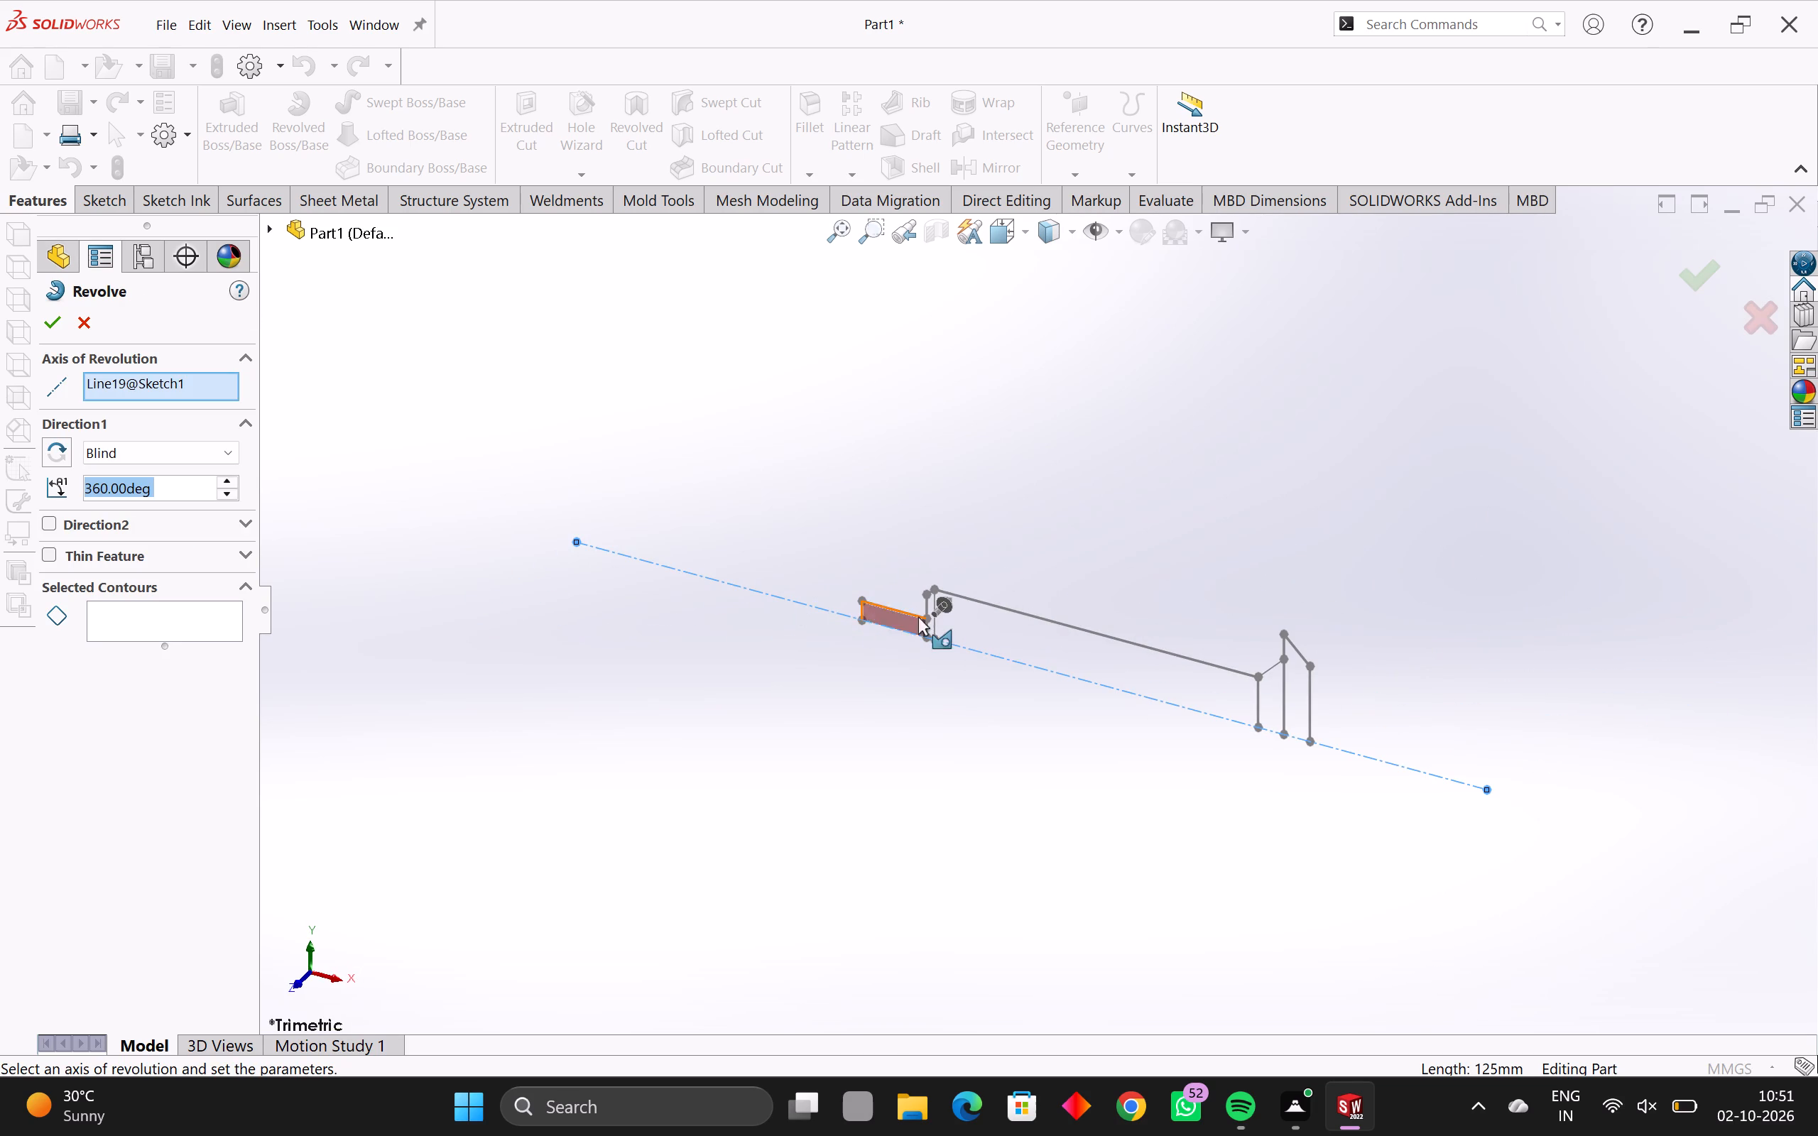
scroll(925, 616, up, 3)
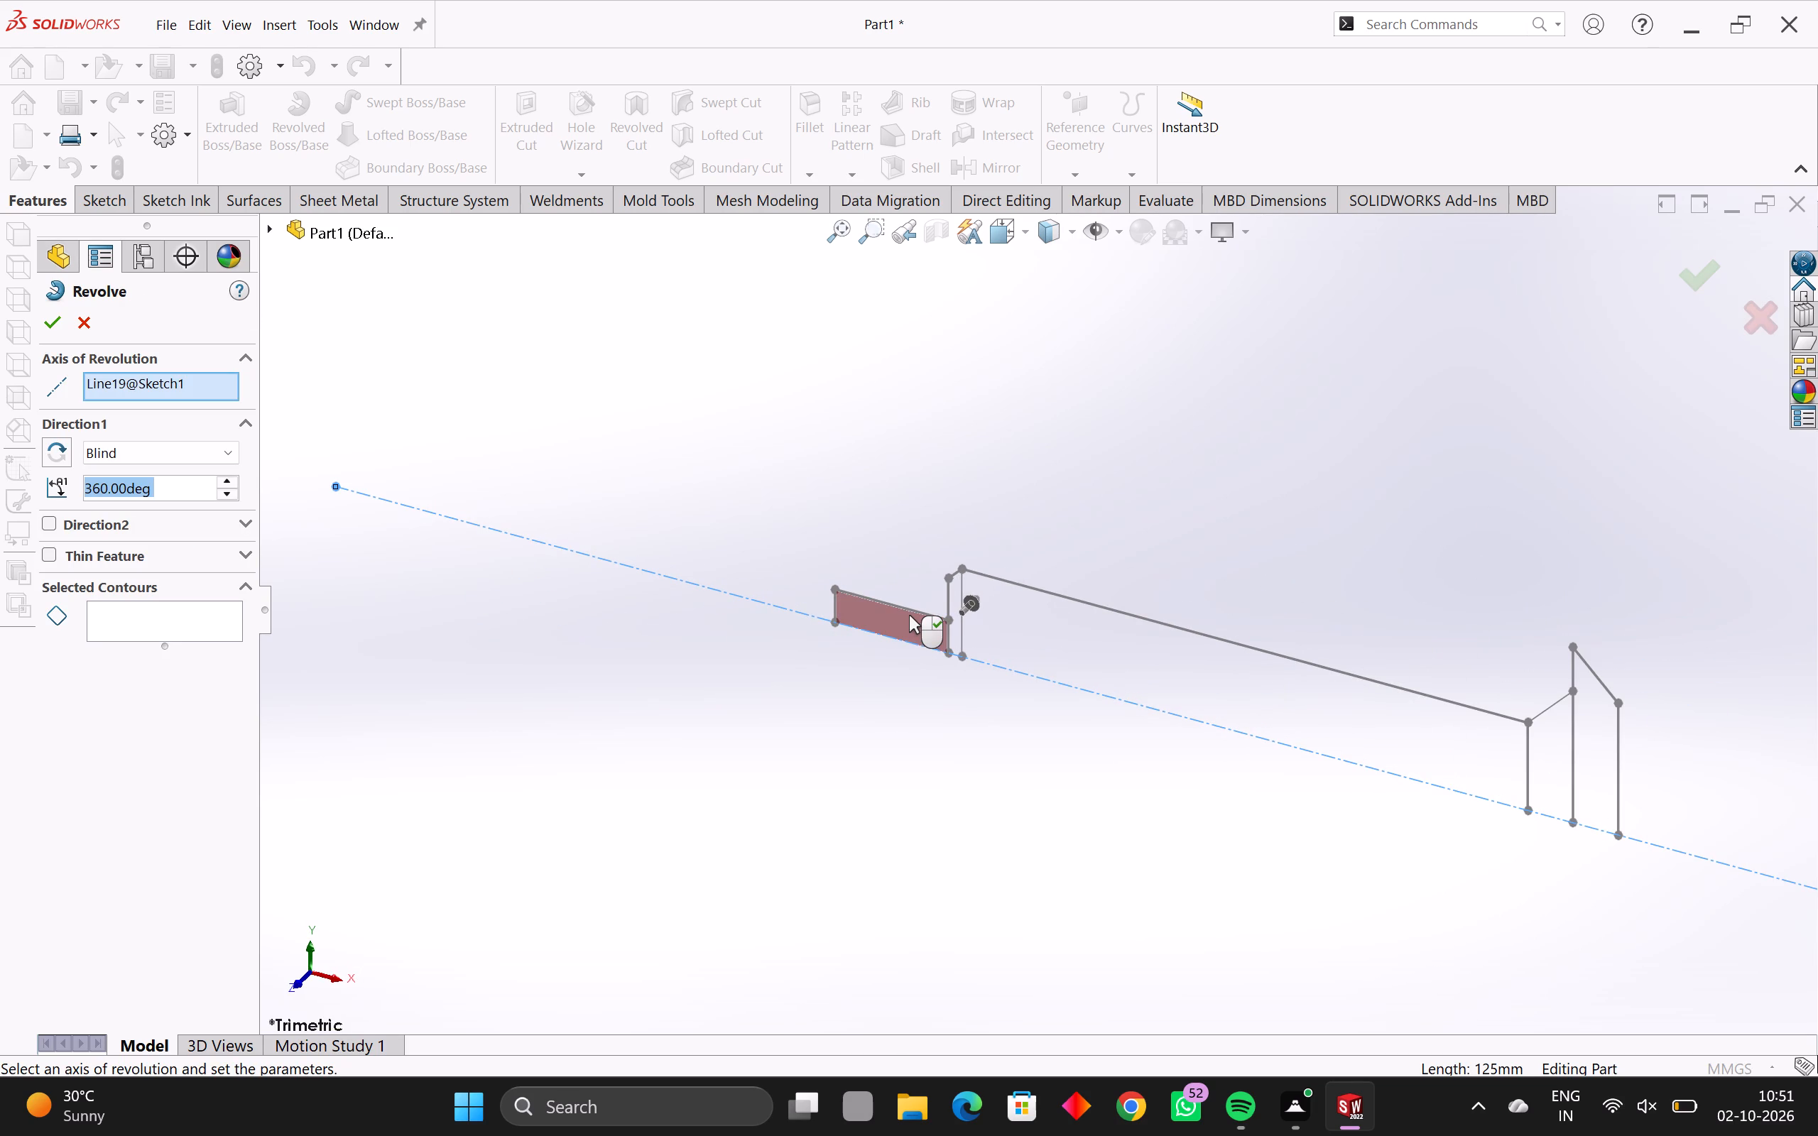
click(909, 615)
click(977, 623)
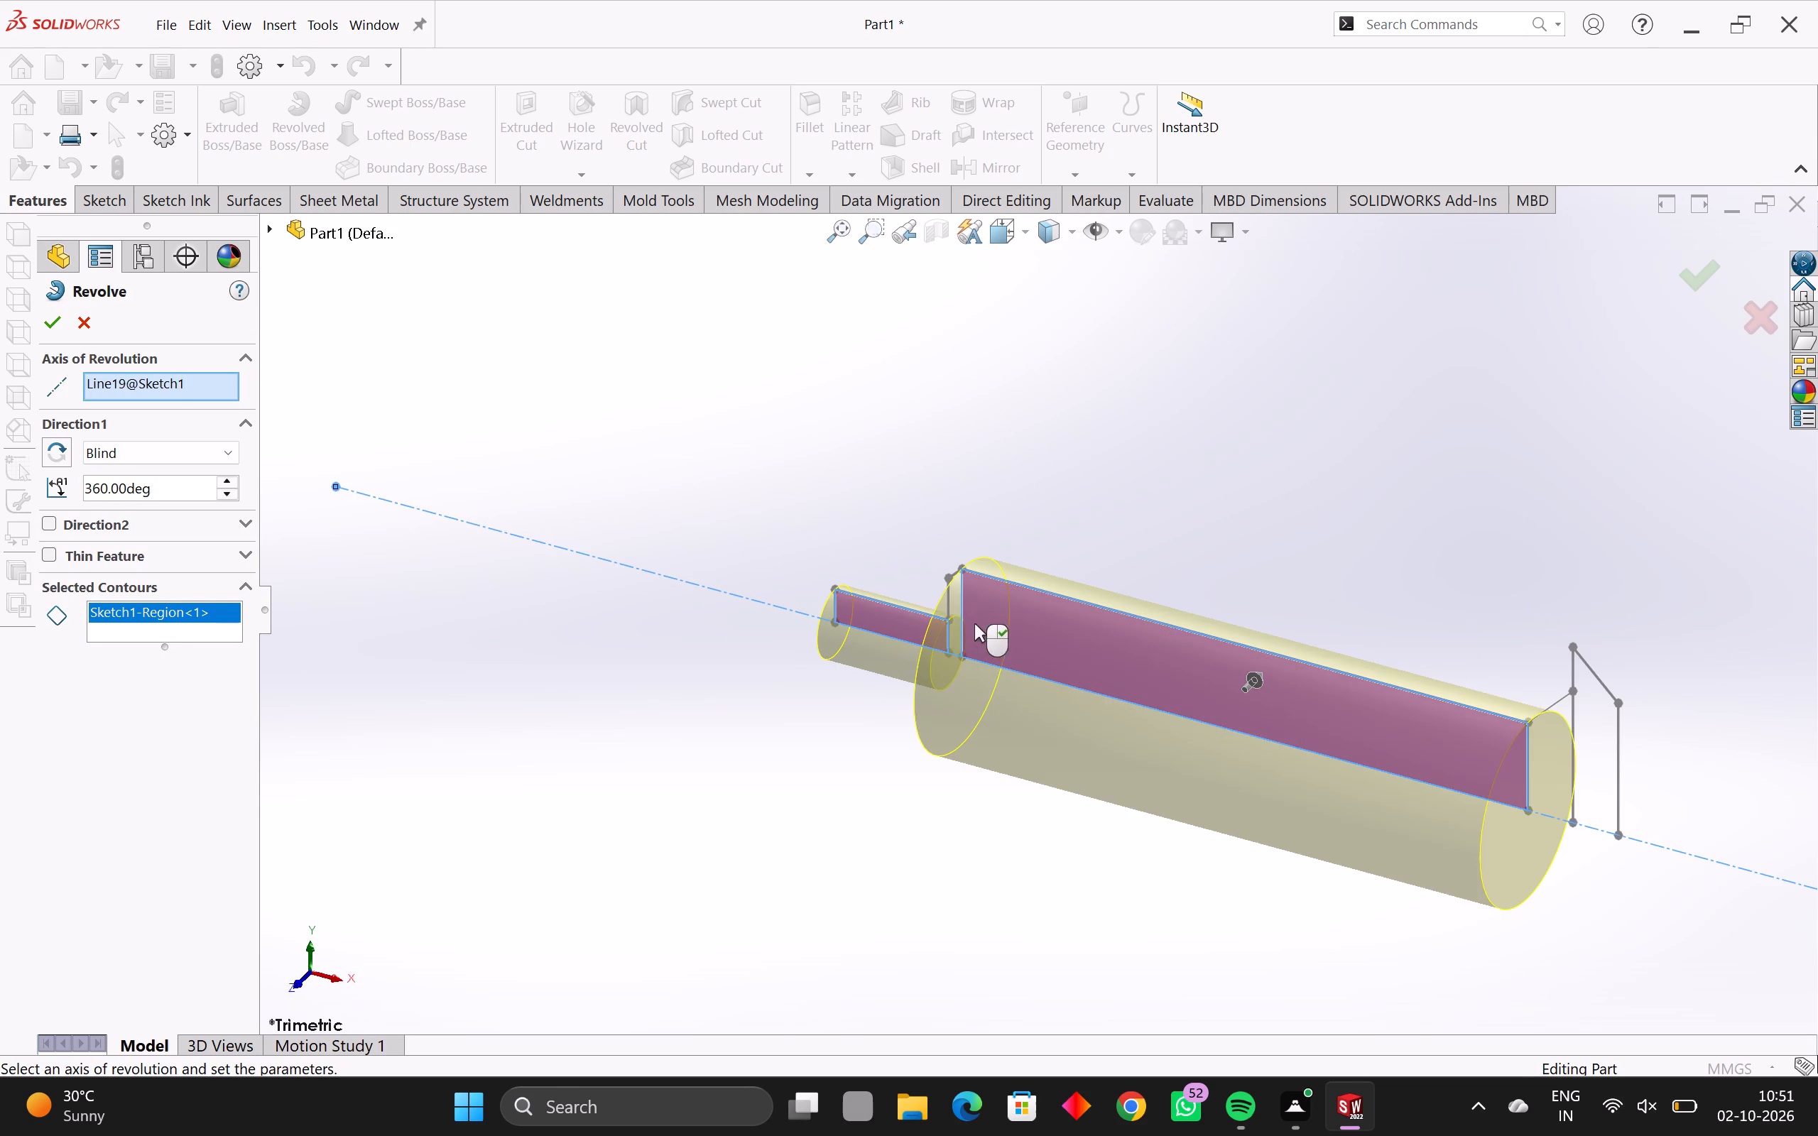
click(954, 603)
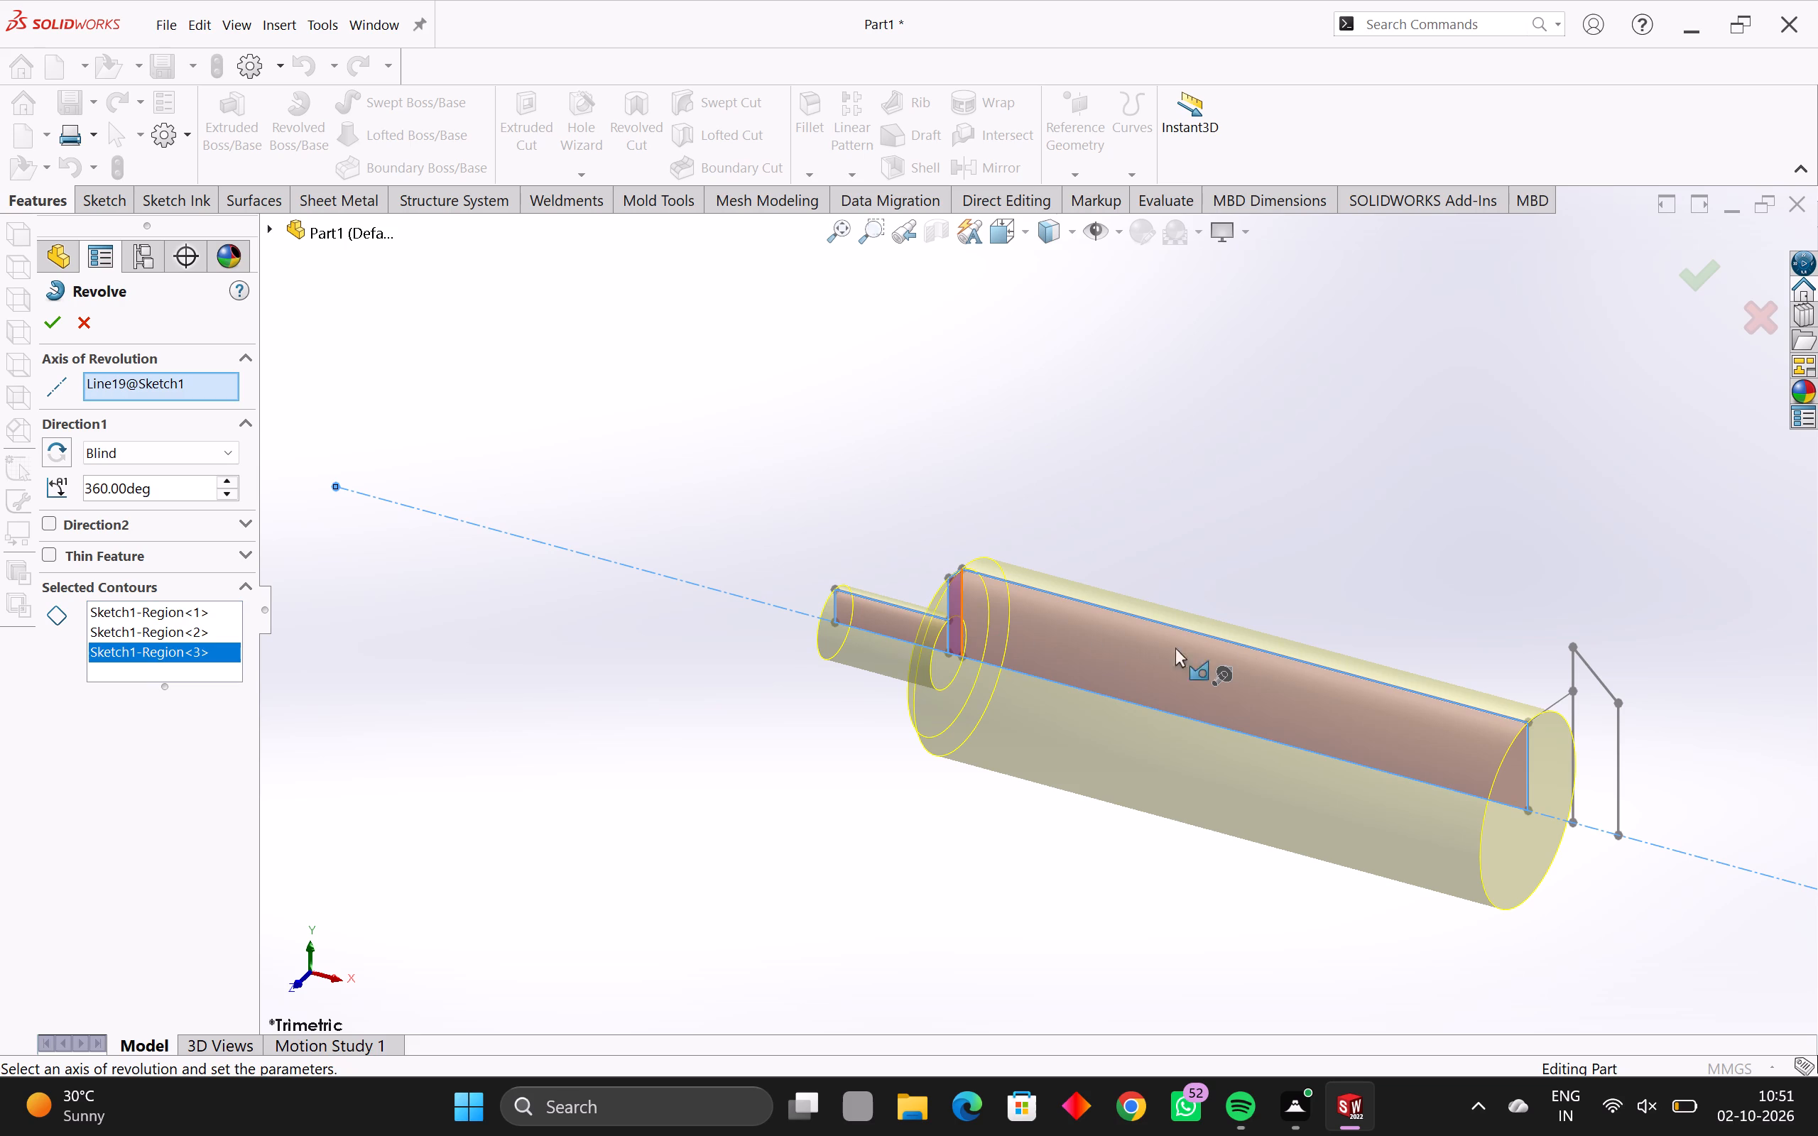
click(1547, 756)
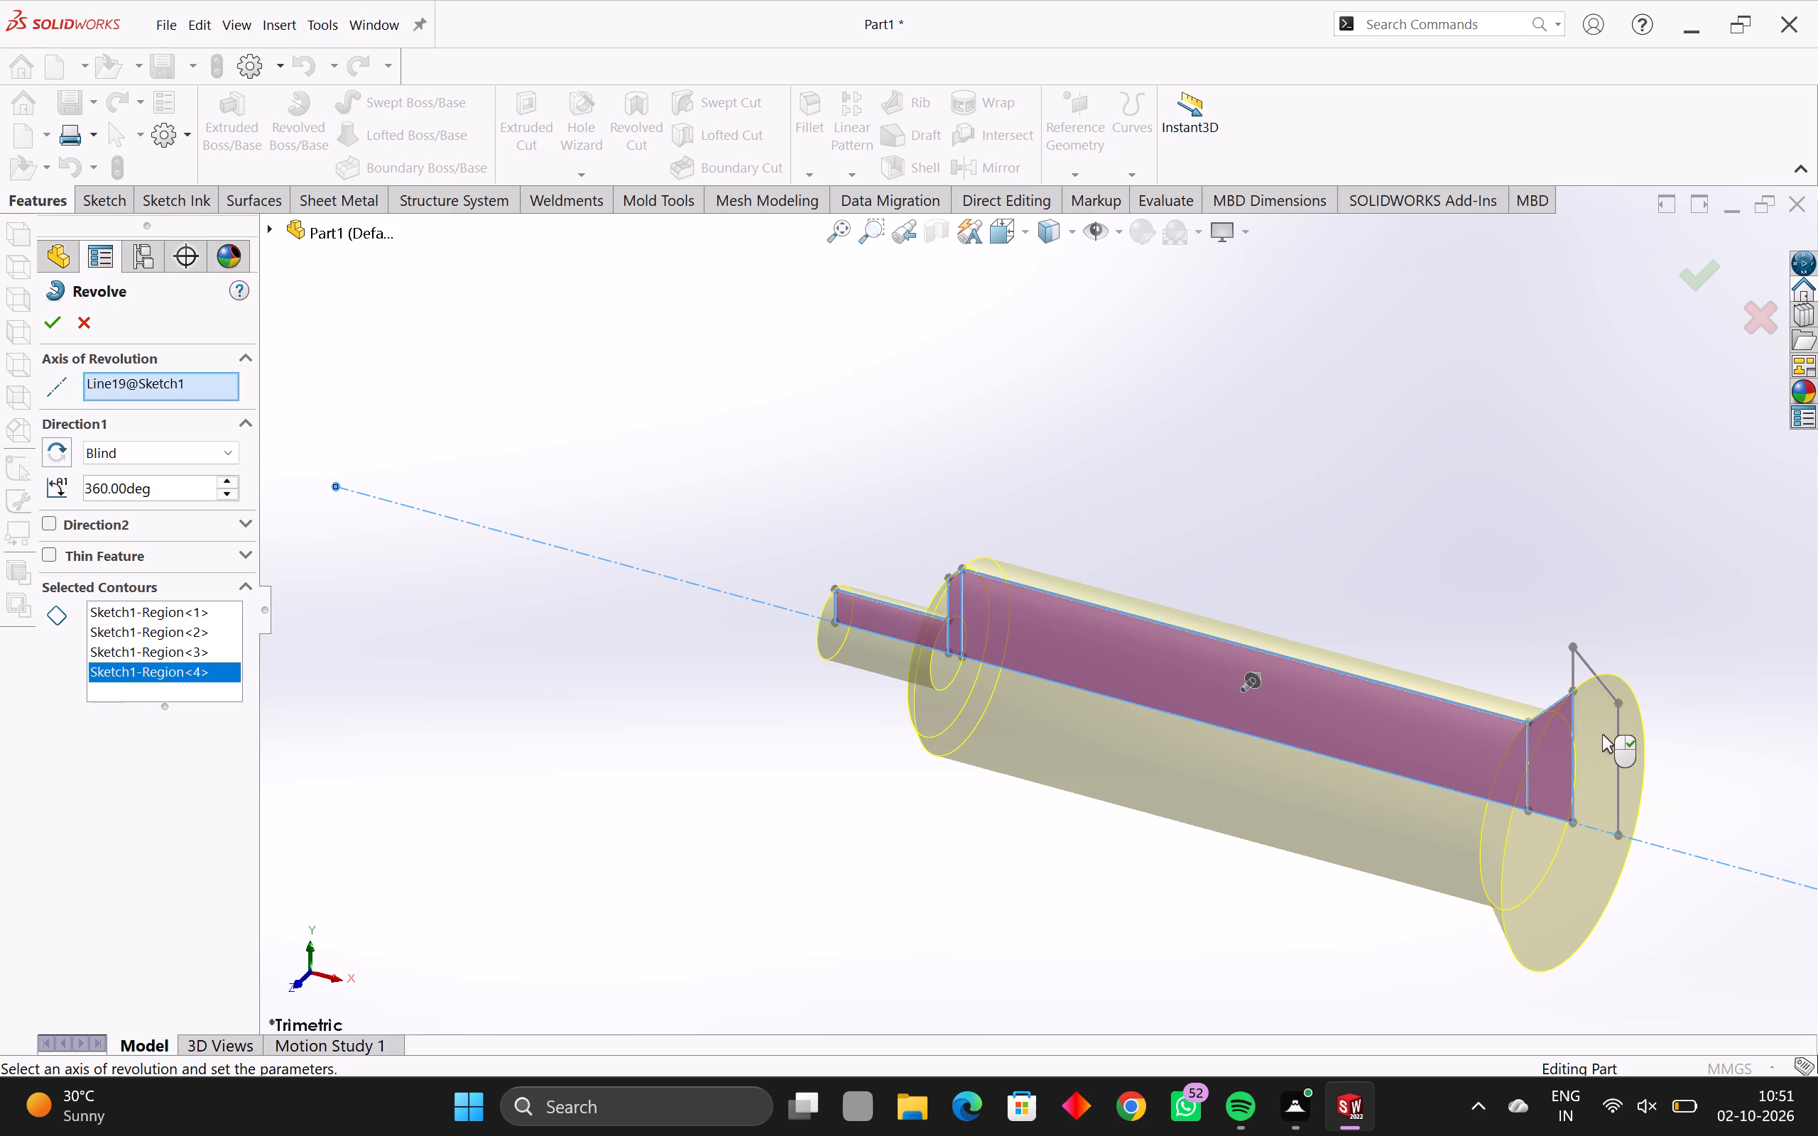
click(1602, 734)
middle_drag(981, 886, 983, 887)
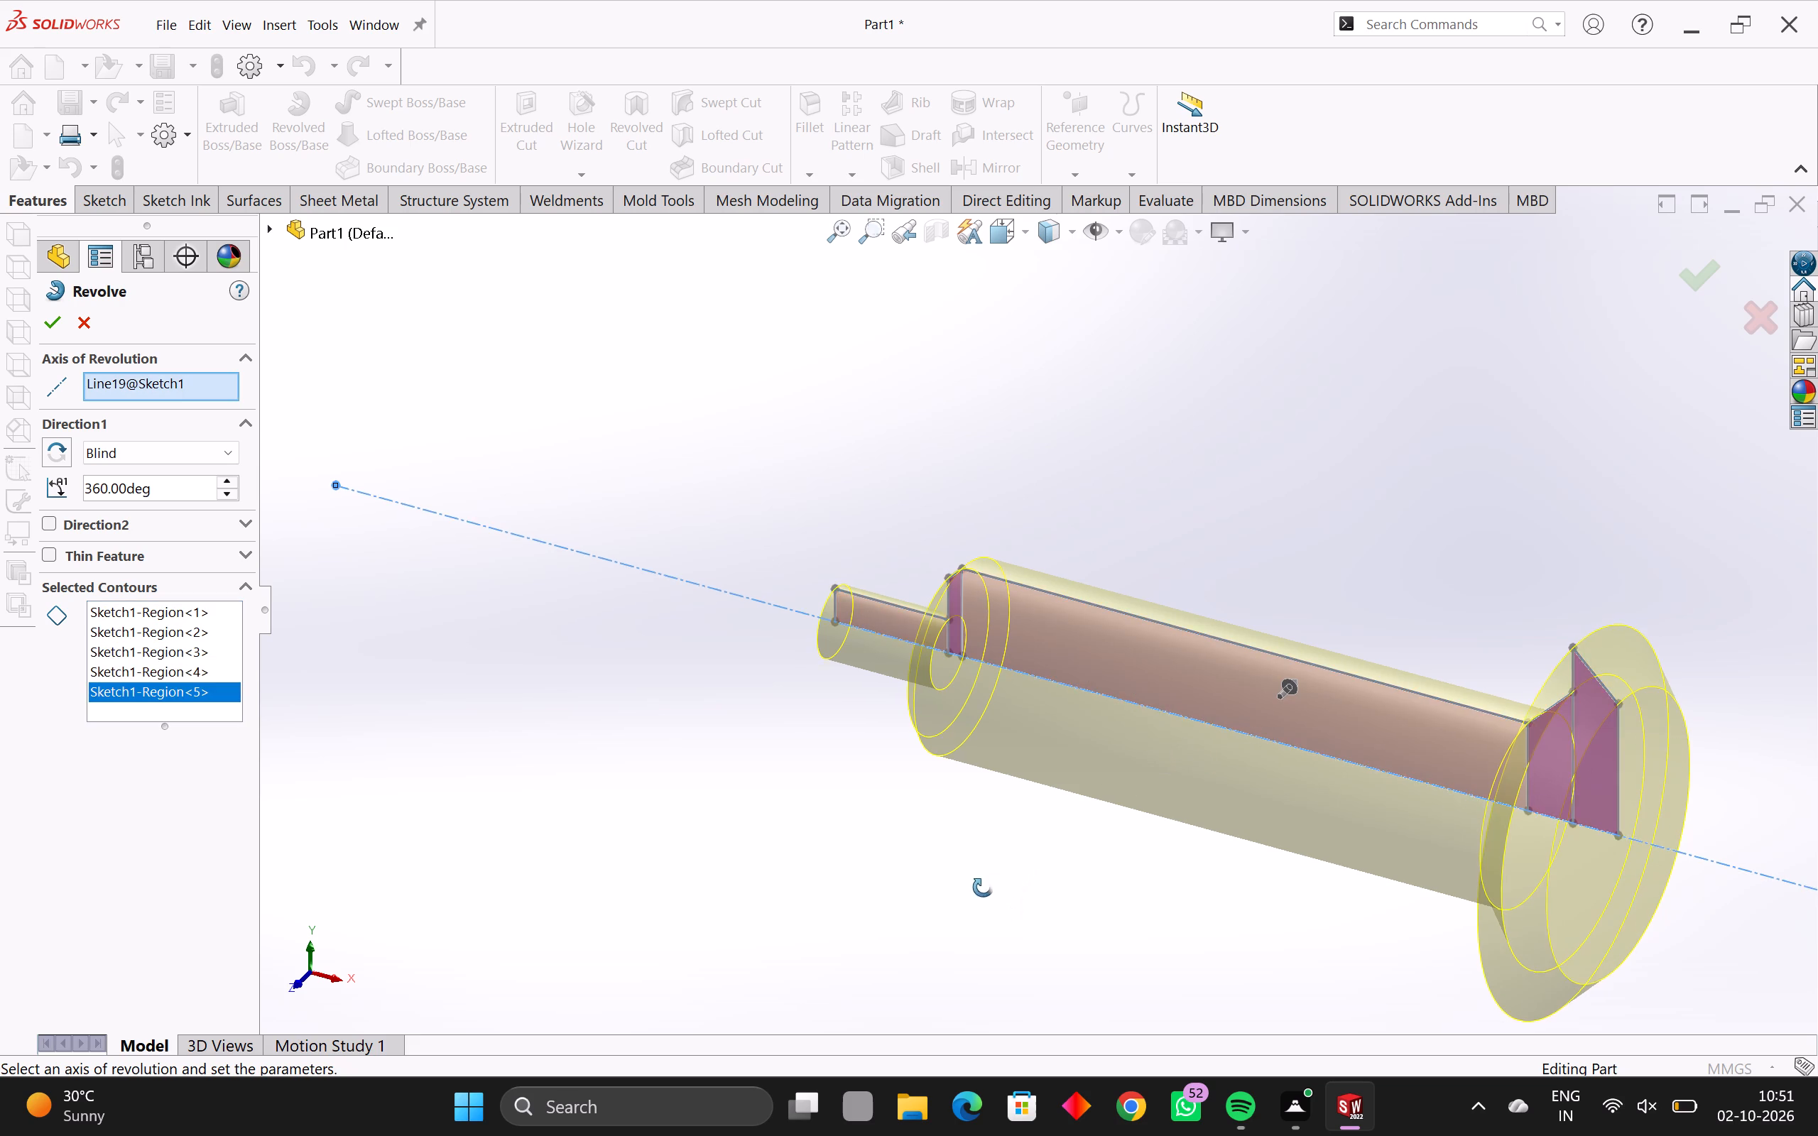
middle_drag(983, 887, 954, 733)
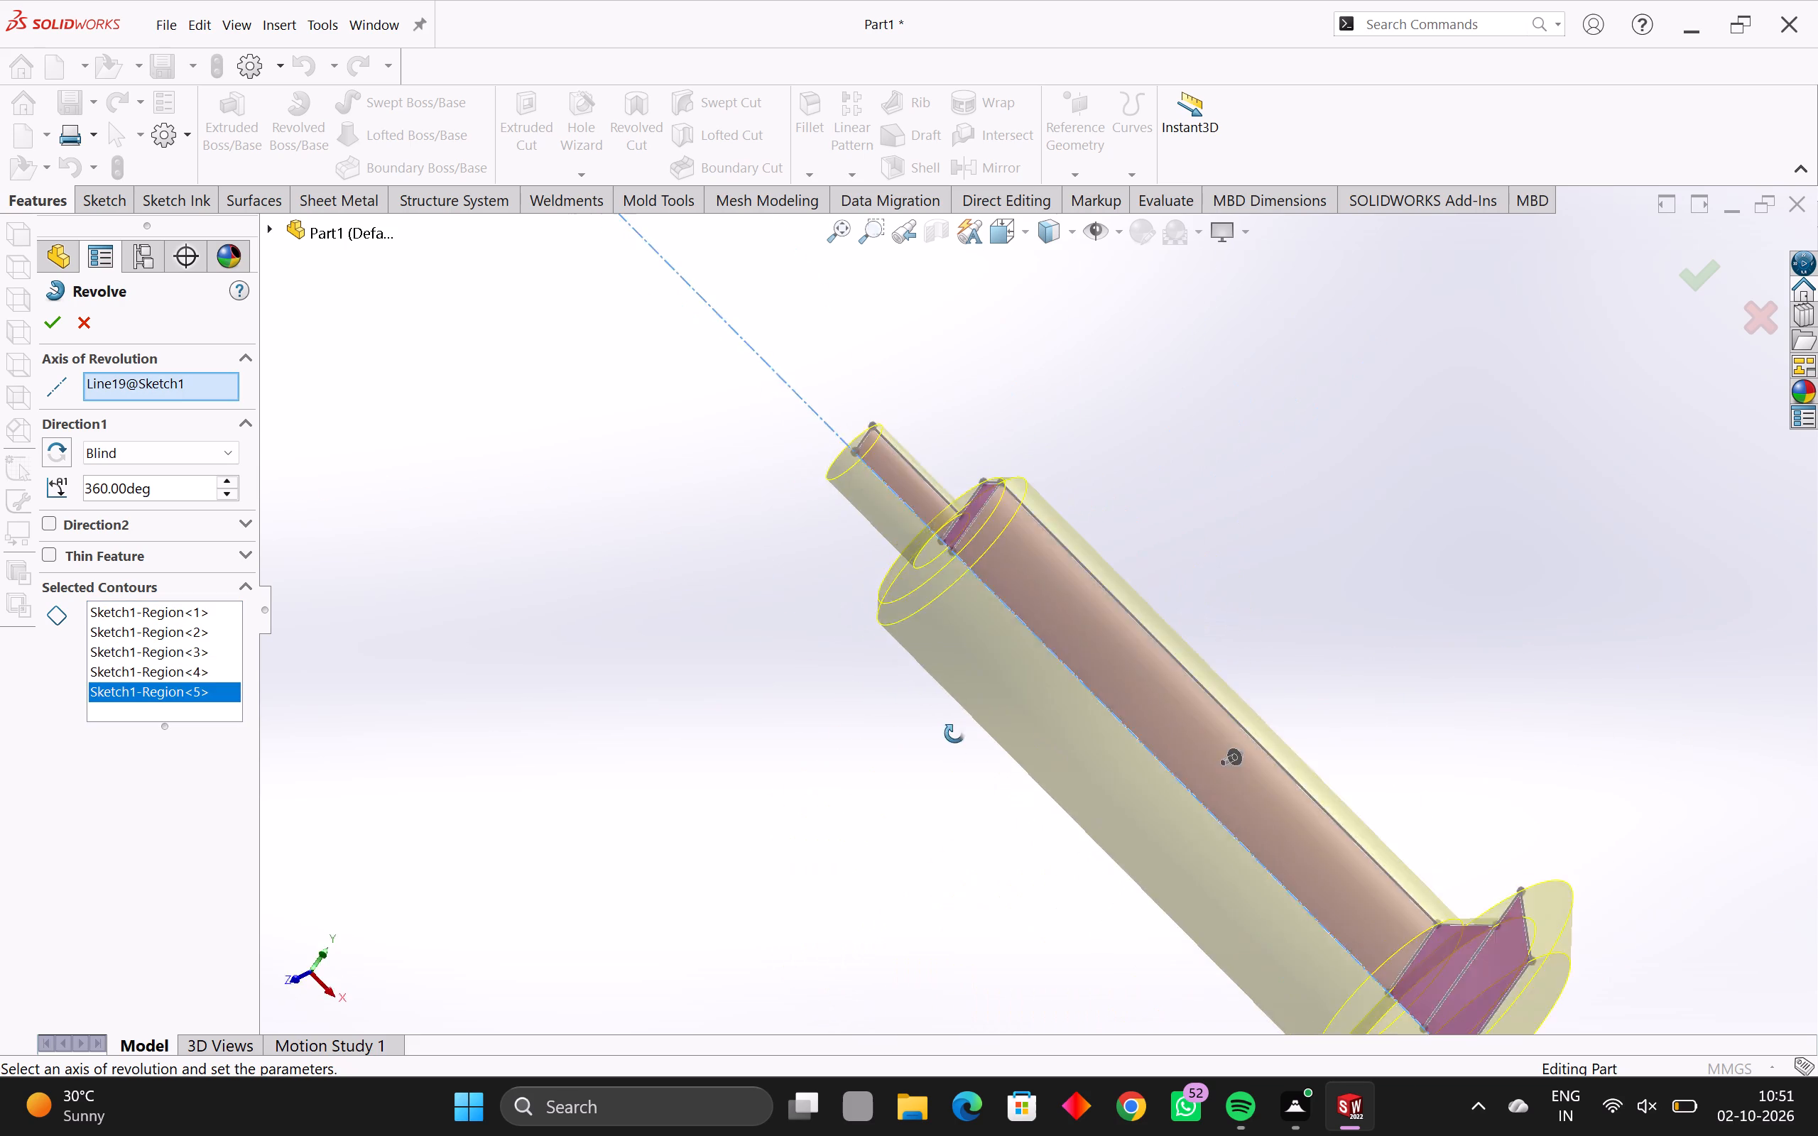
middle_drag(954, 733, 789, 543)
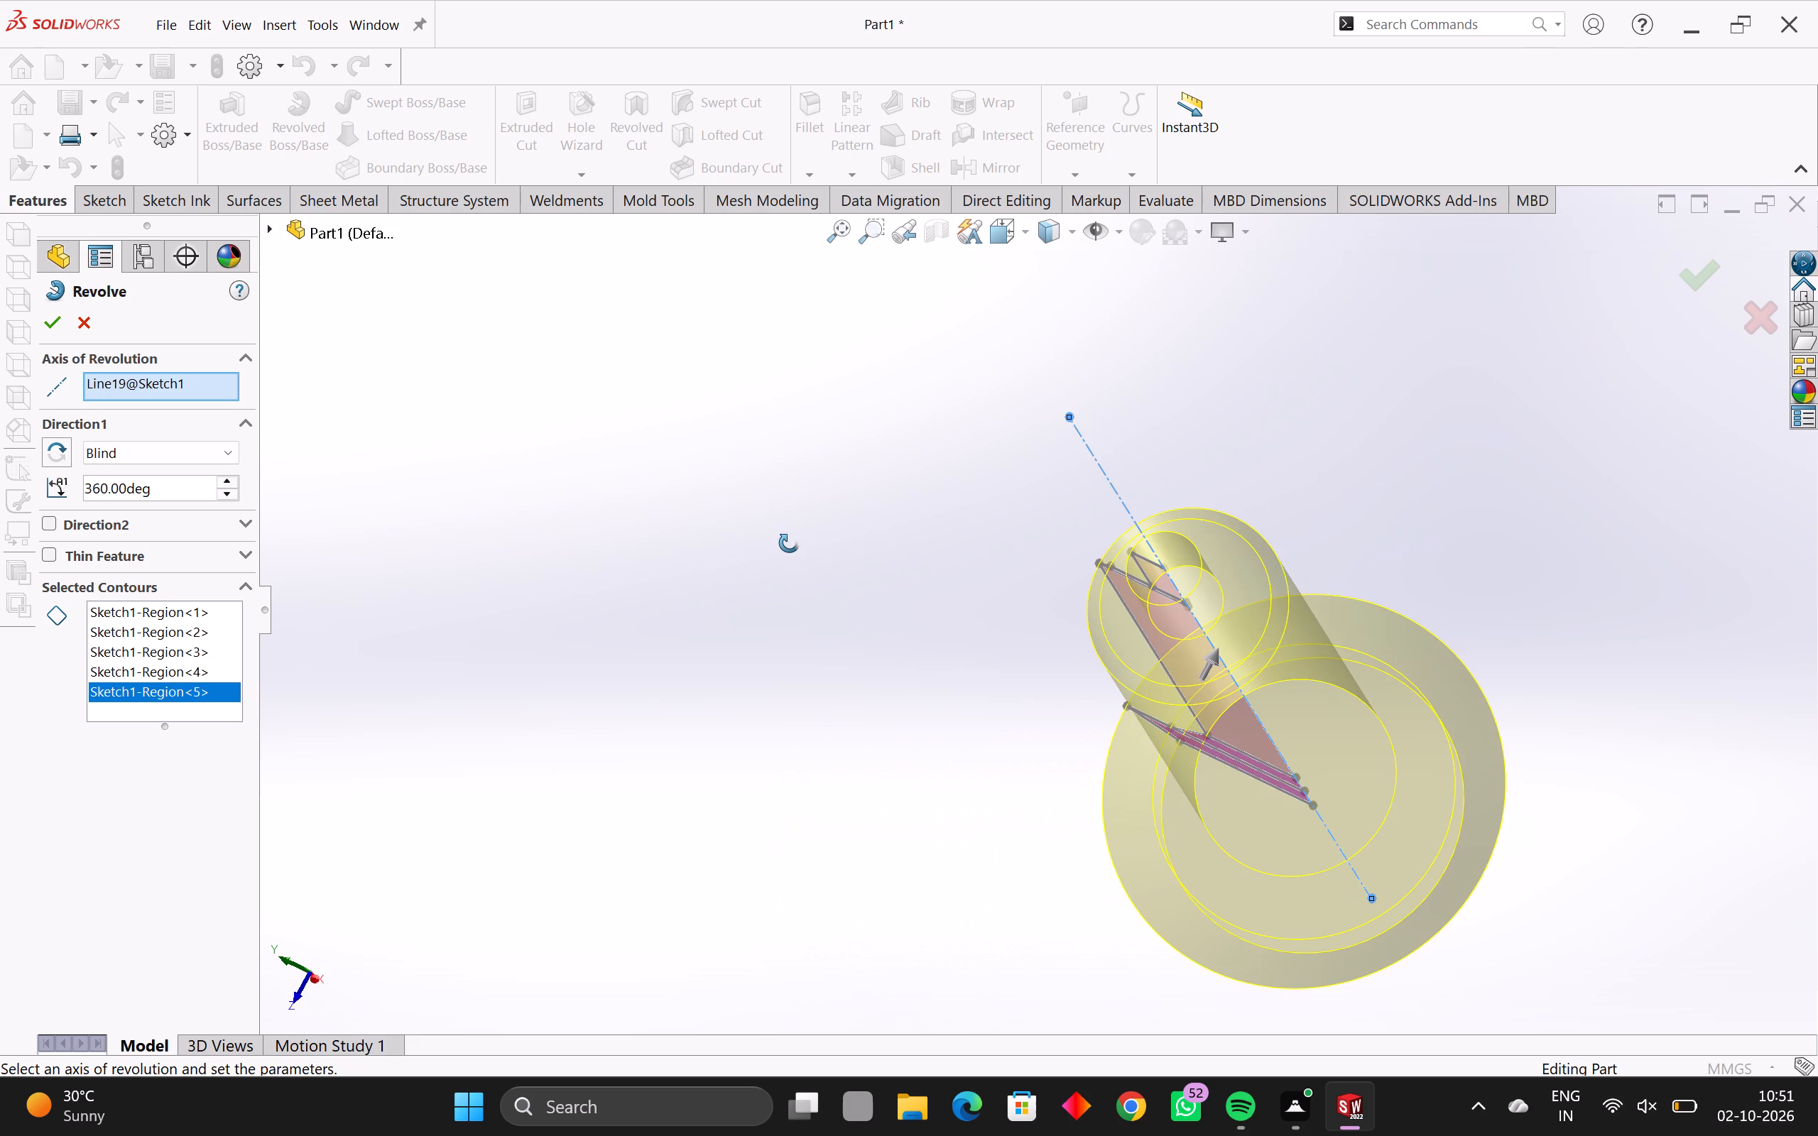
middle_drag(789, 543, 717, 537)
key(Return)
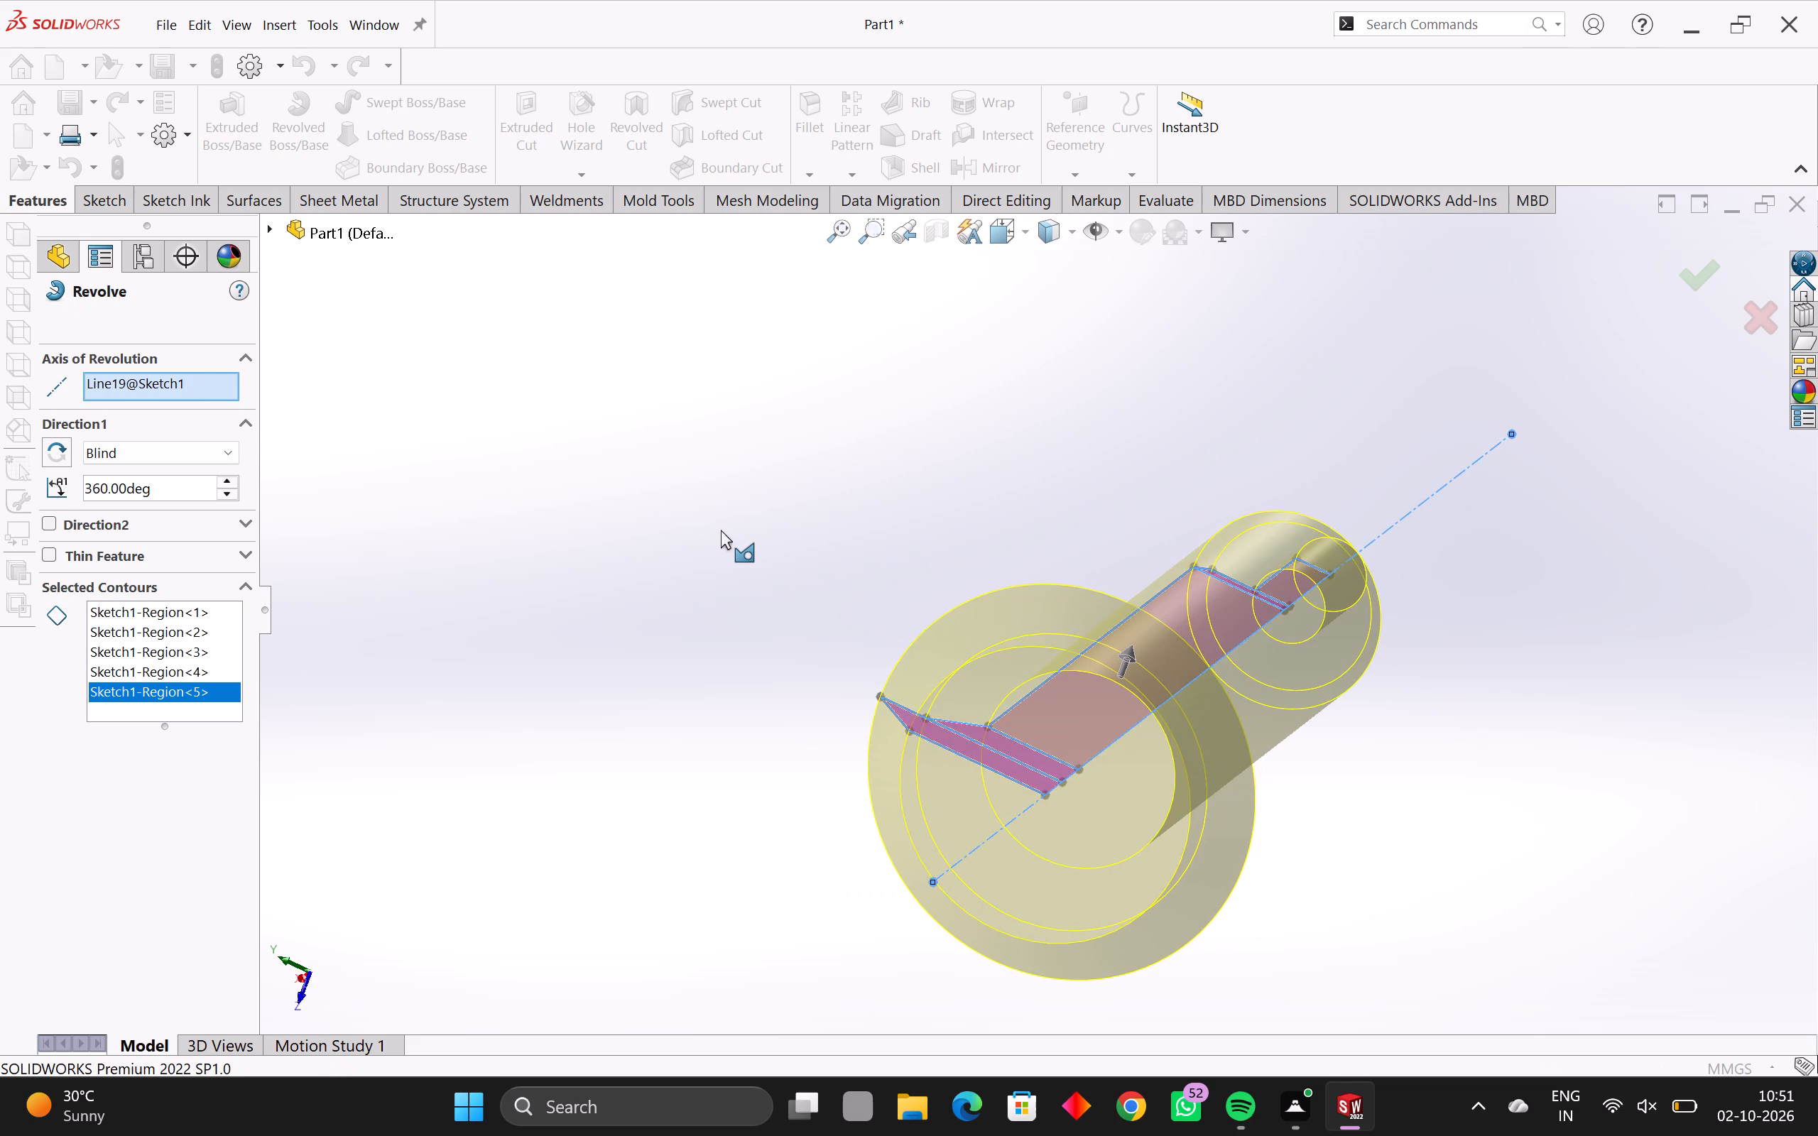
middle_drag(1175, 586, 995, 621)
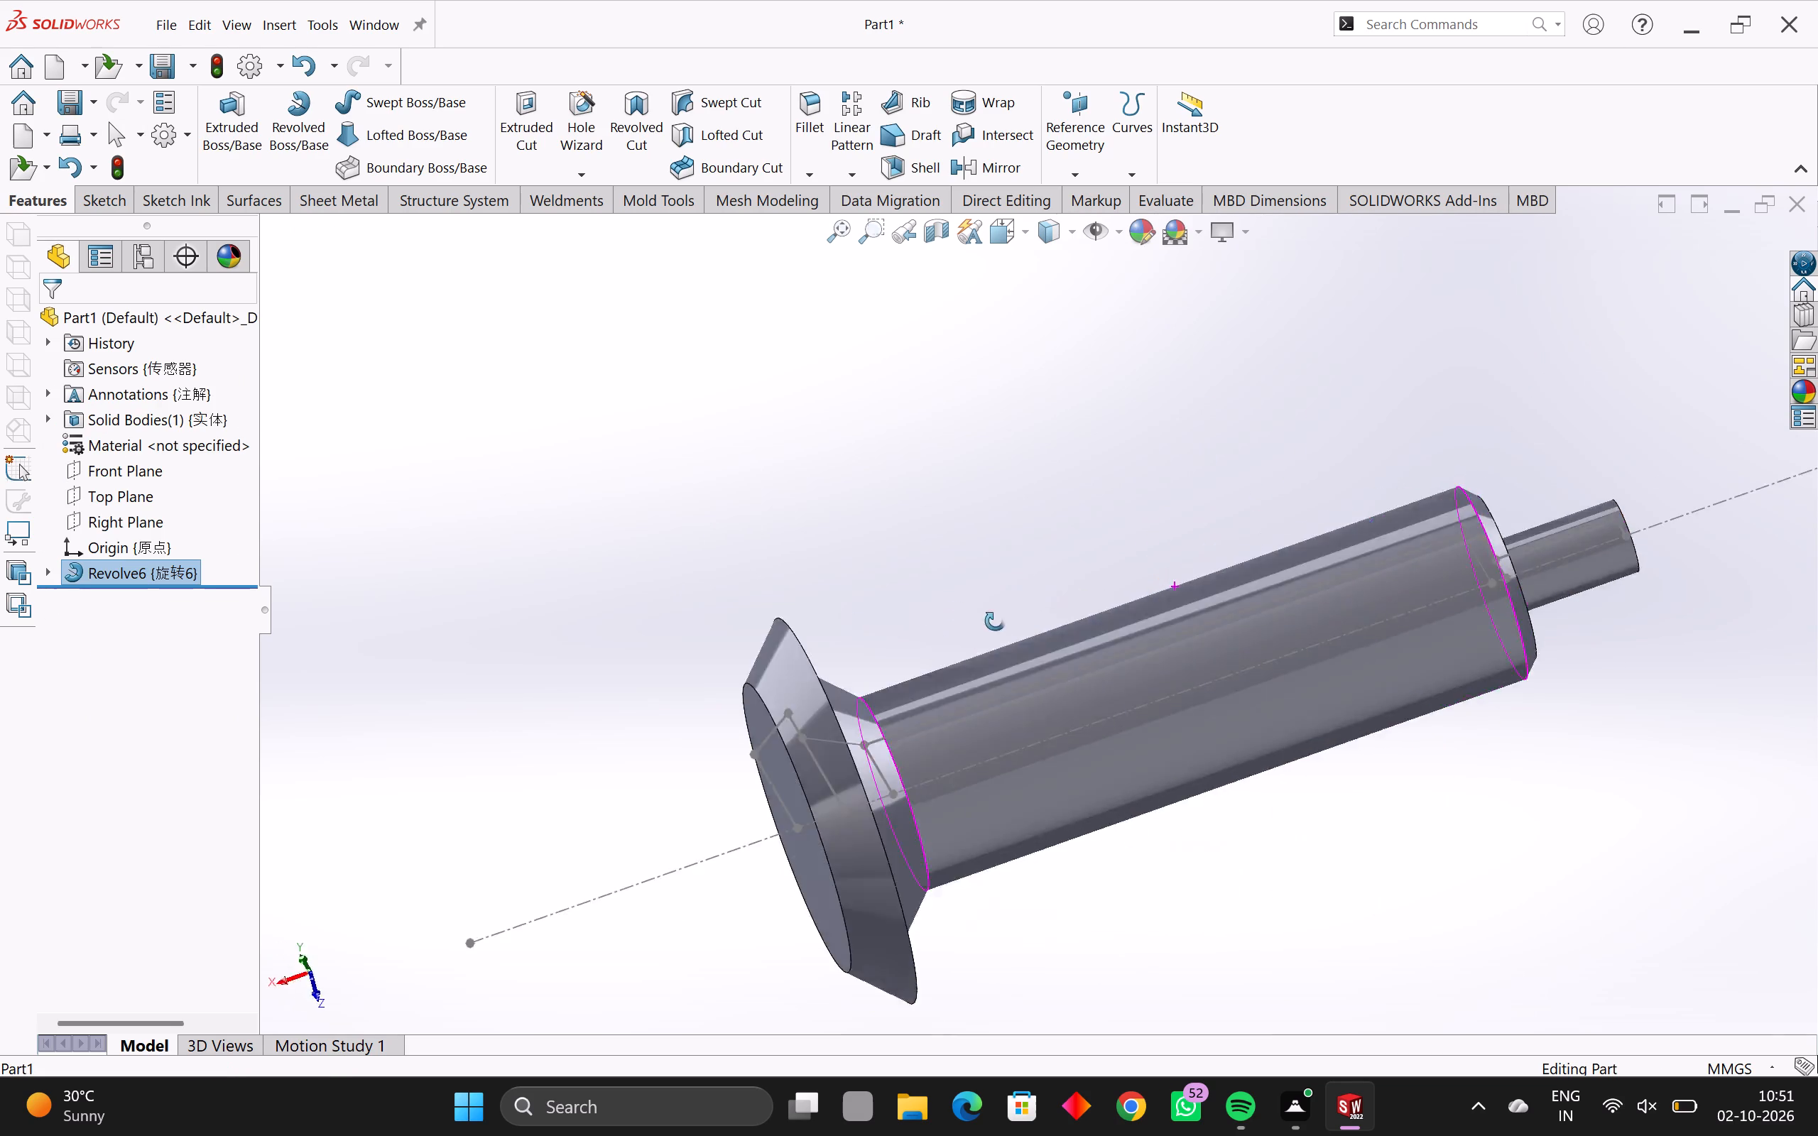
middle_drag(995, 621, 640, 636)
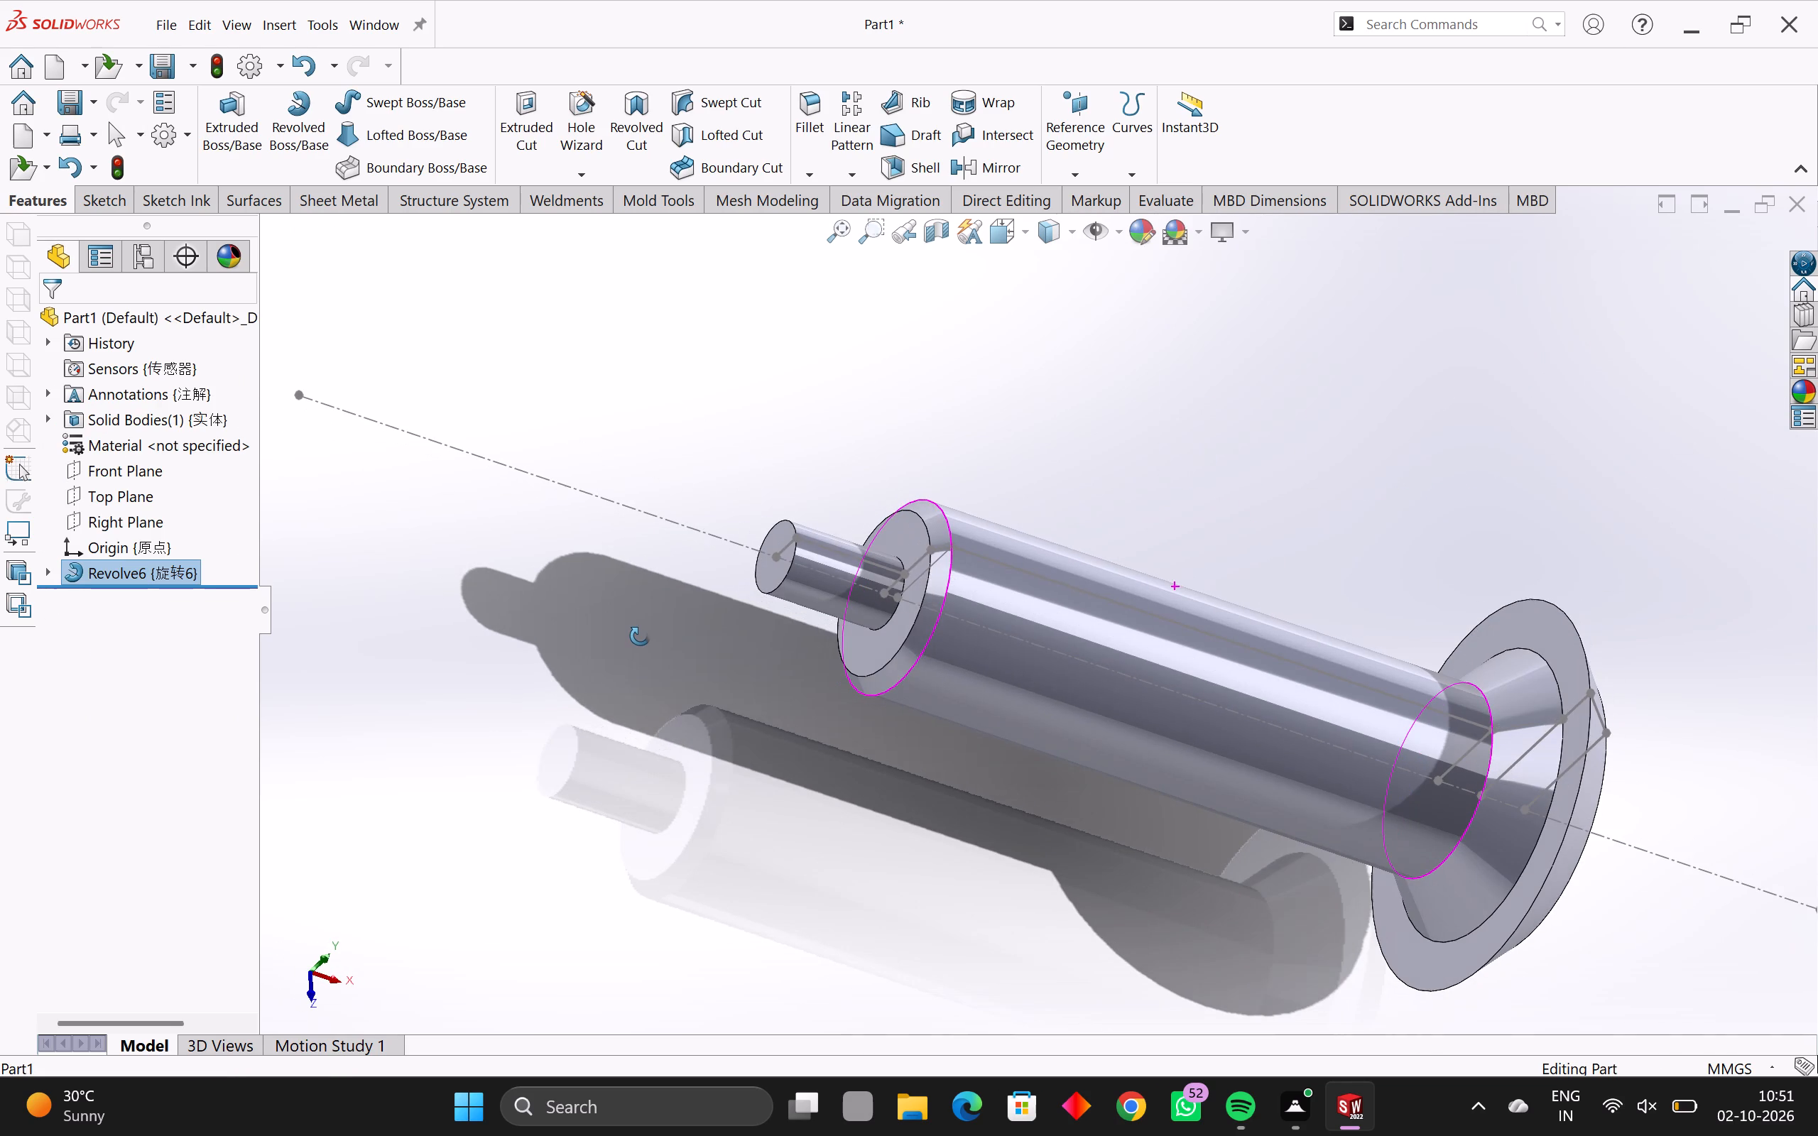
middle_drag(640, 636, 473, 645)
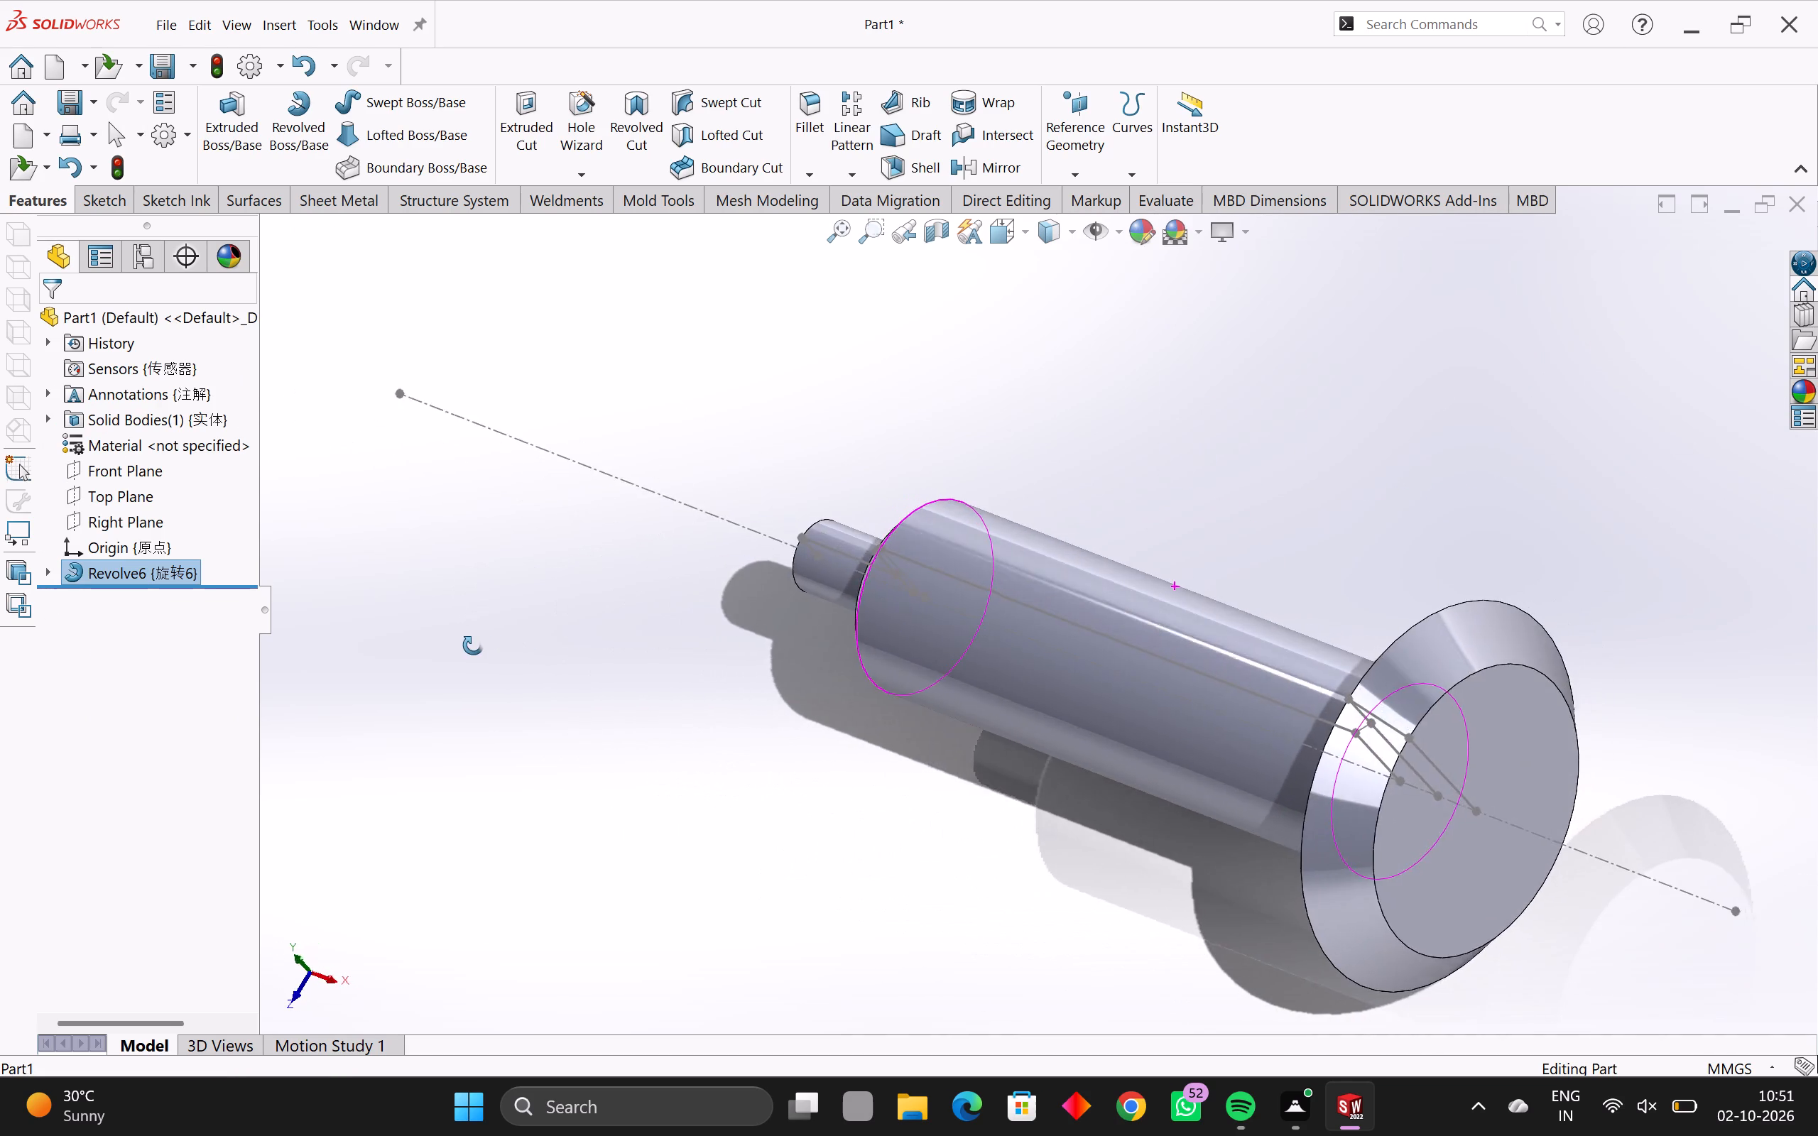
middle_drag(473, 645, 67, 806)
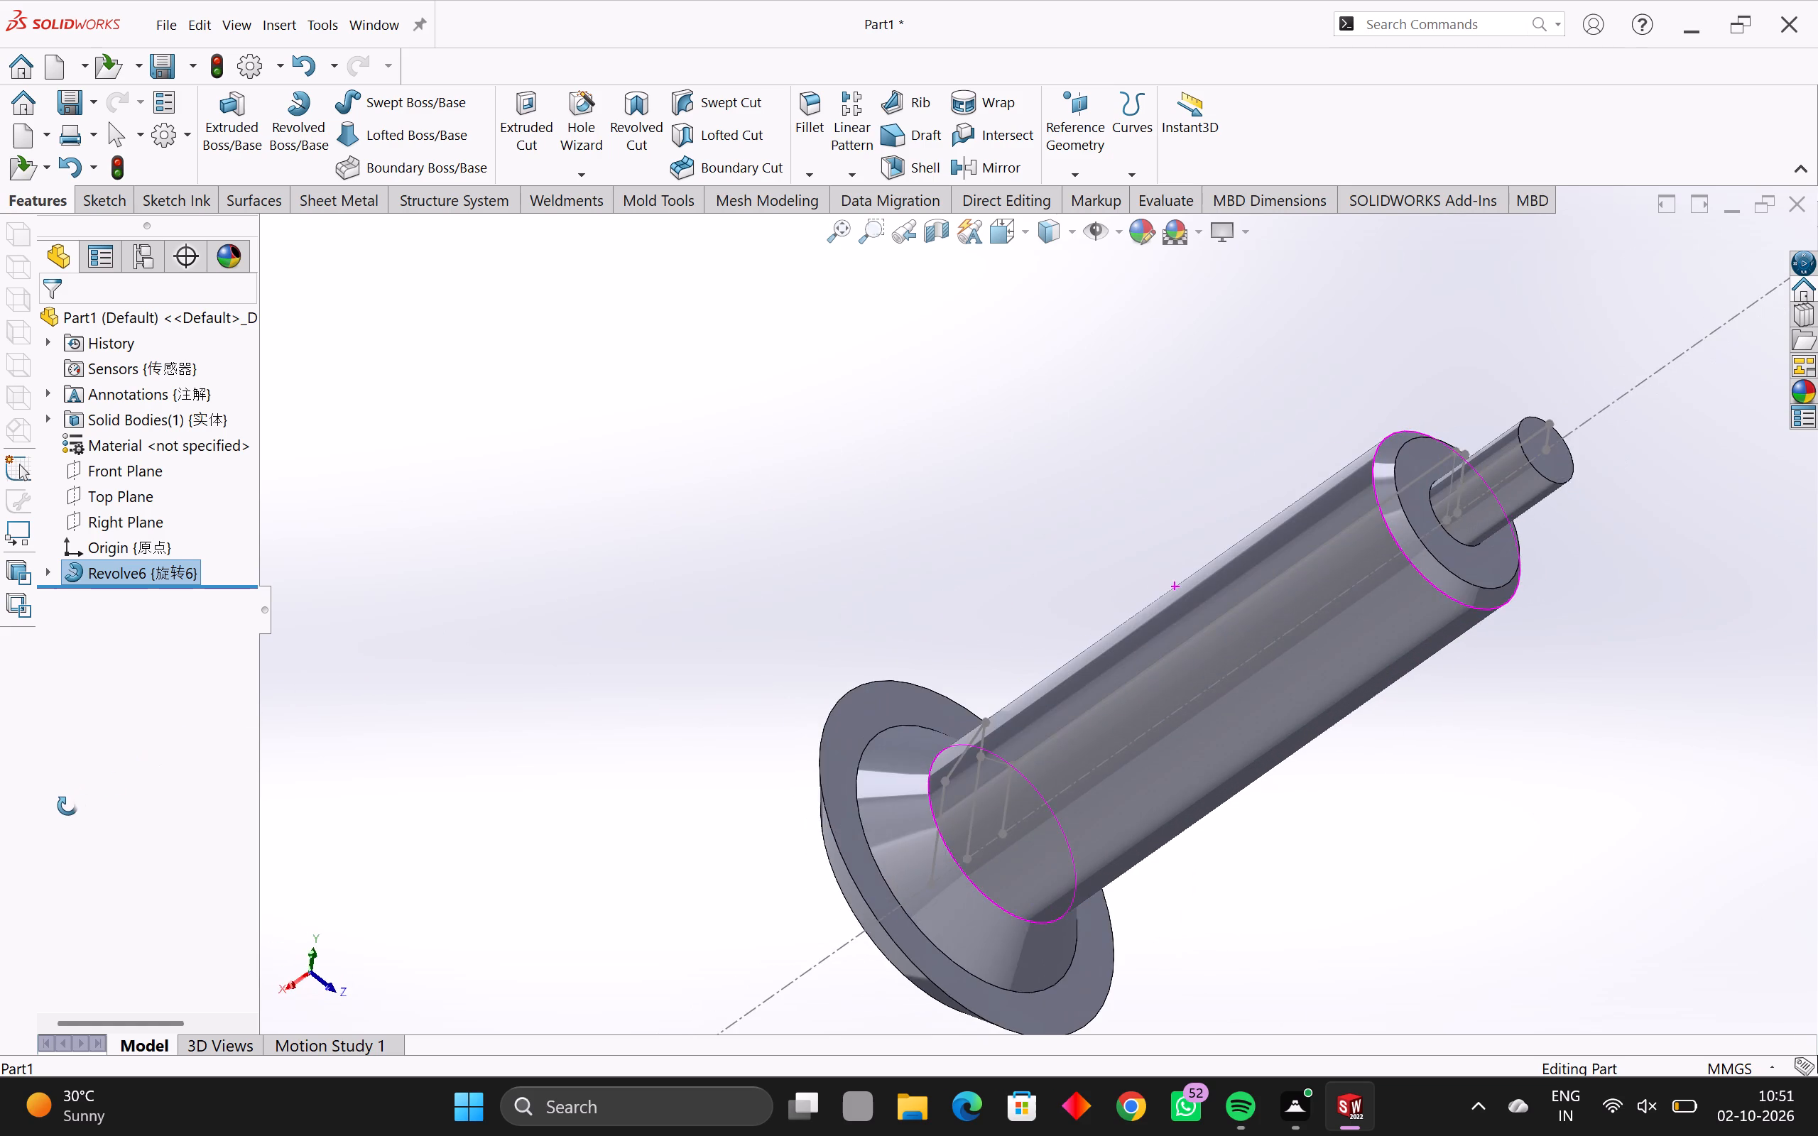
Save the part in the Documents folder under the file name 11838 OCT 2.
middle_drag(67, 806, 1002, 508)
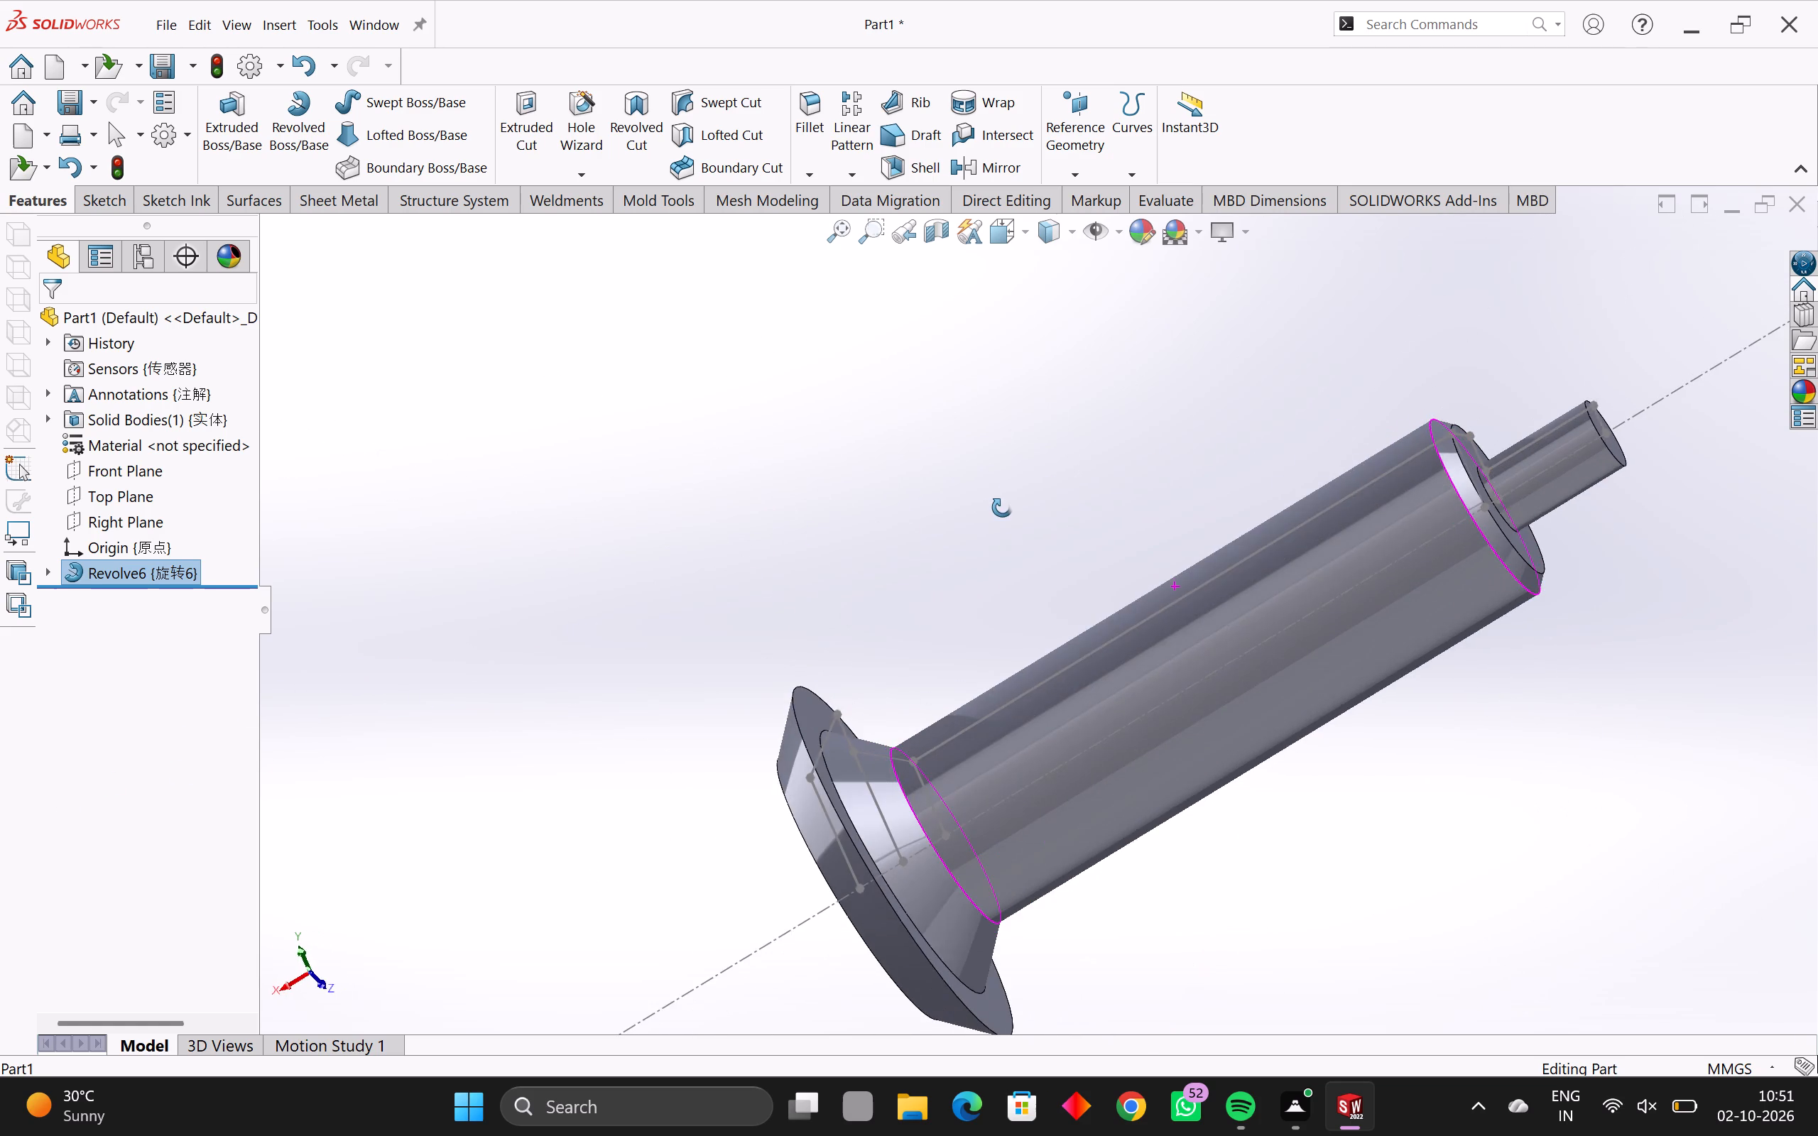
middle_drag(1002, 508, 1030, 536)
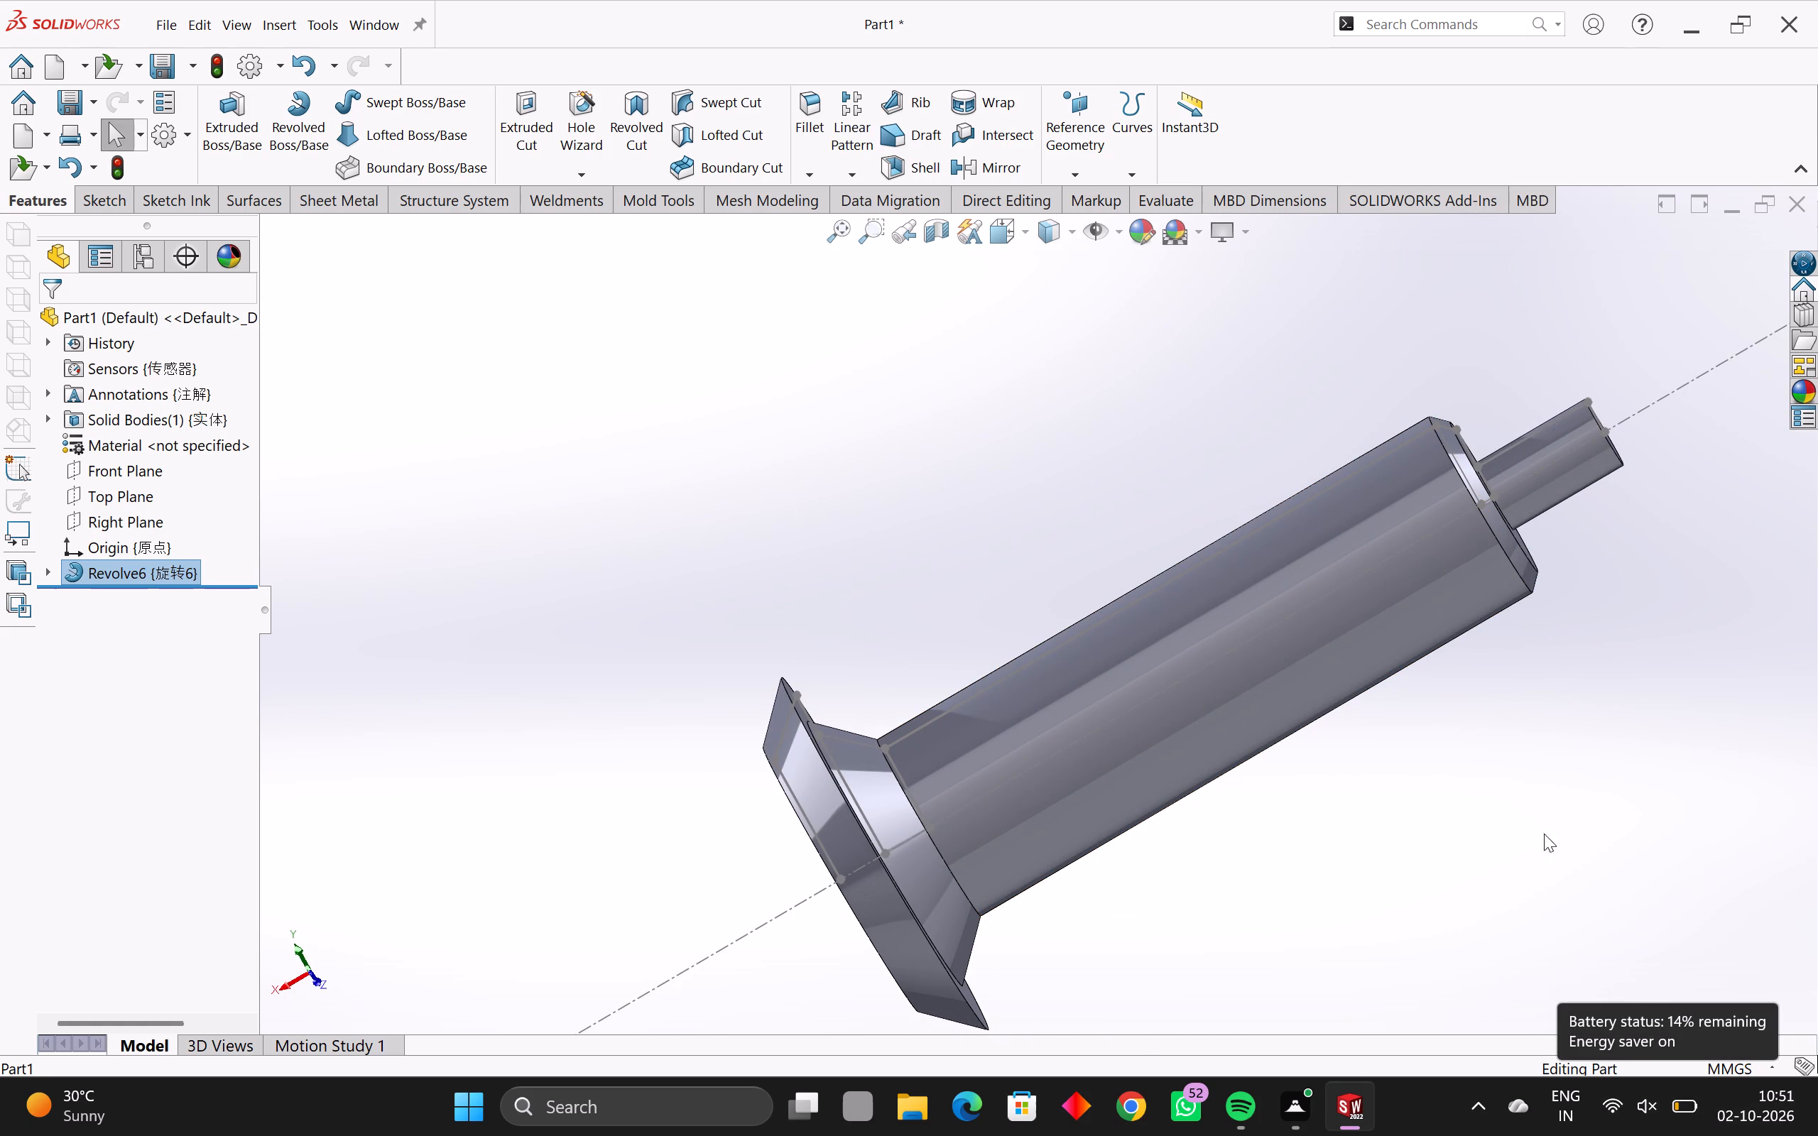
middle_drag(1447, 827, 1339, 846)
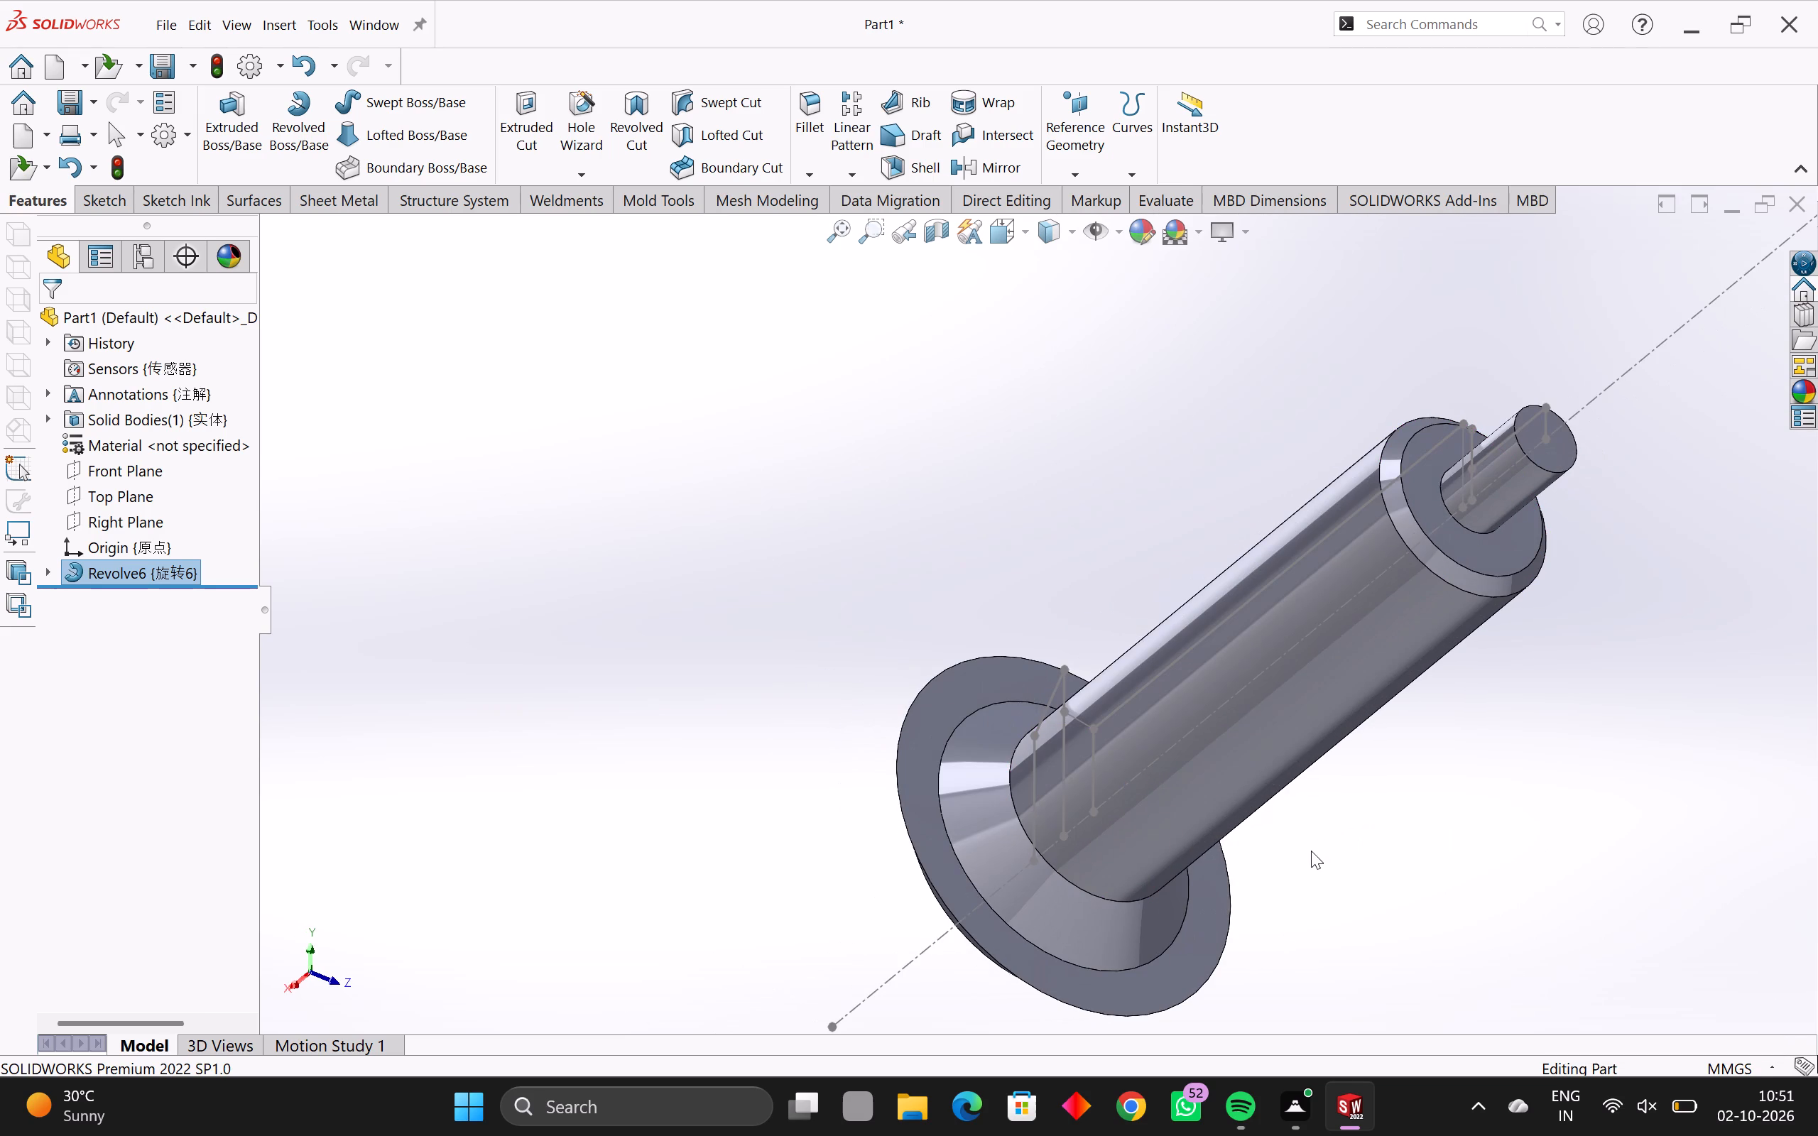
key(ctrl+s)
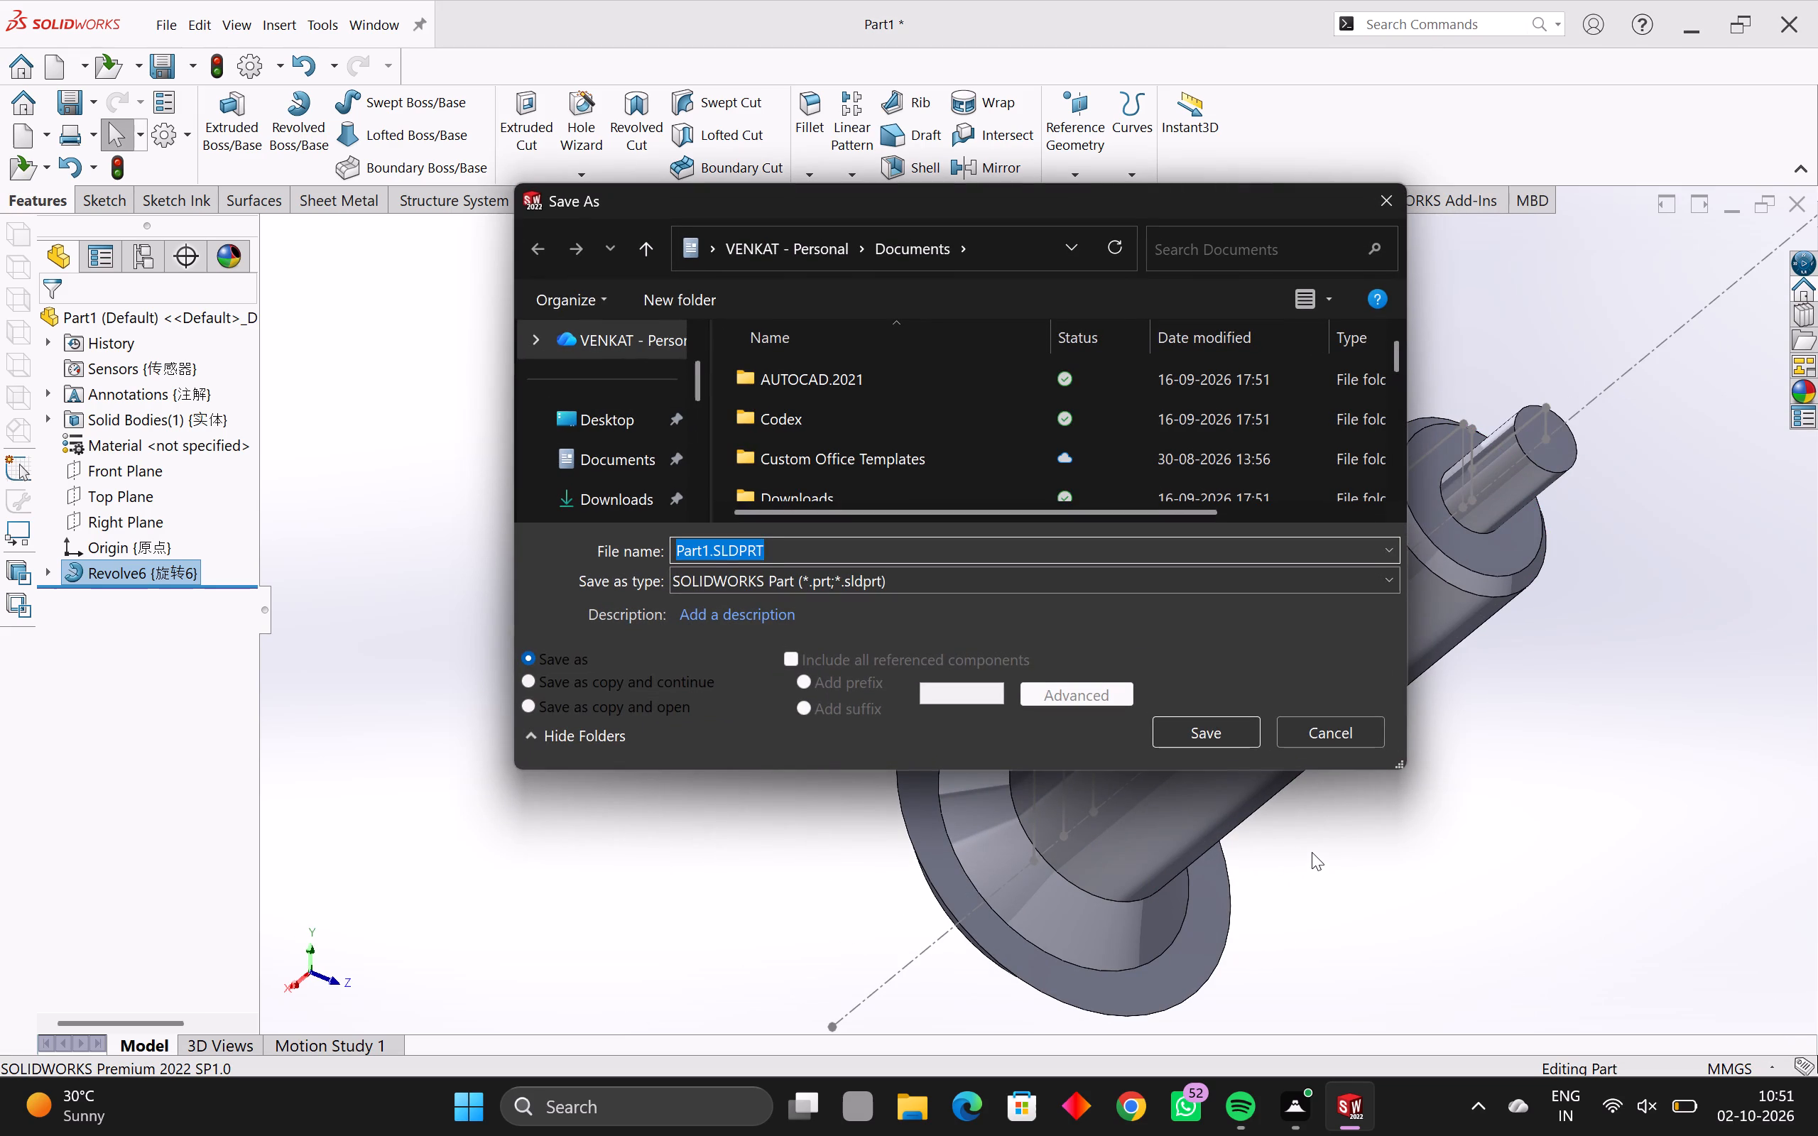
text(11838)
key(space)
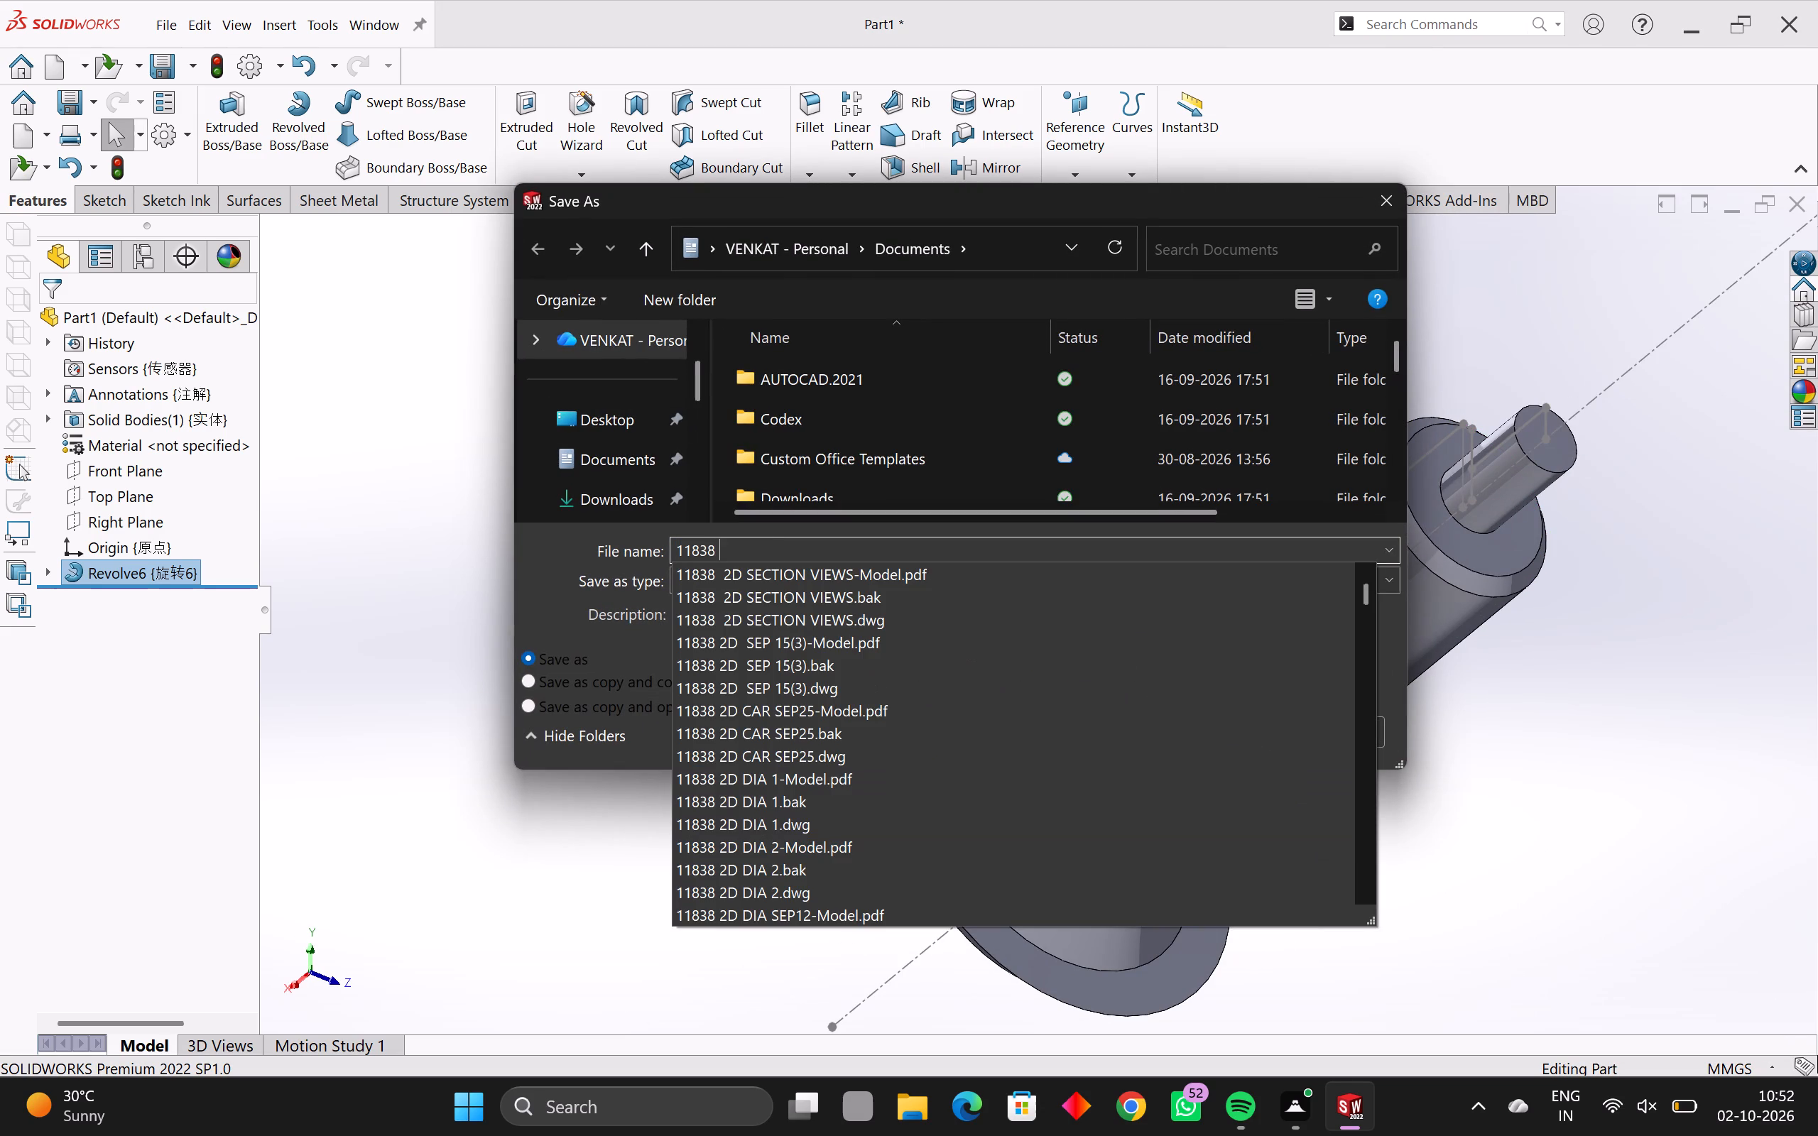
text(OCT)
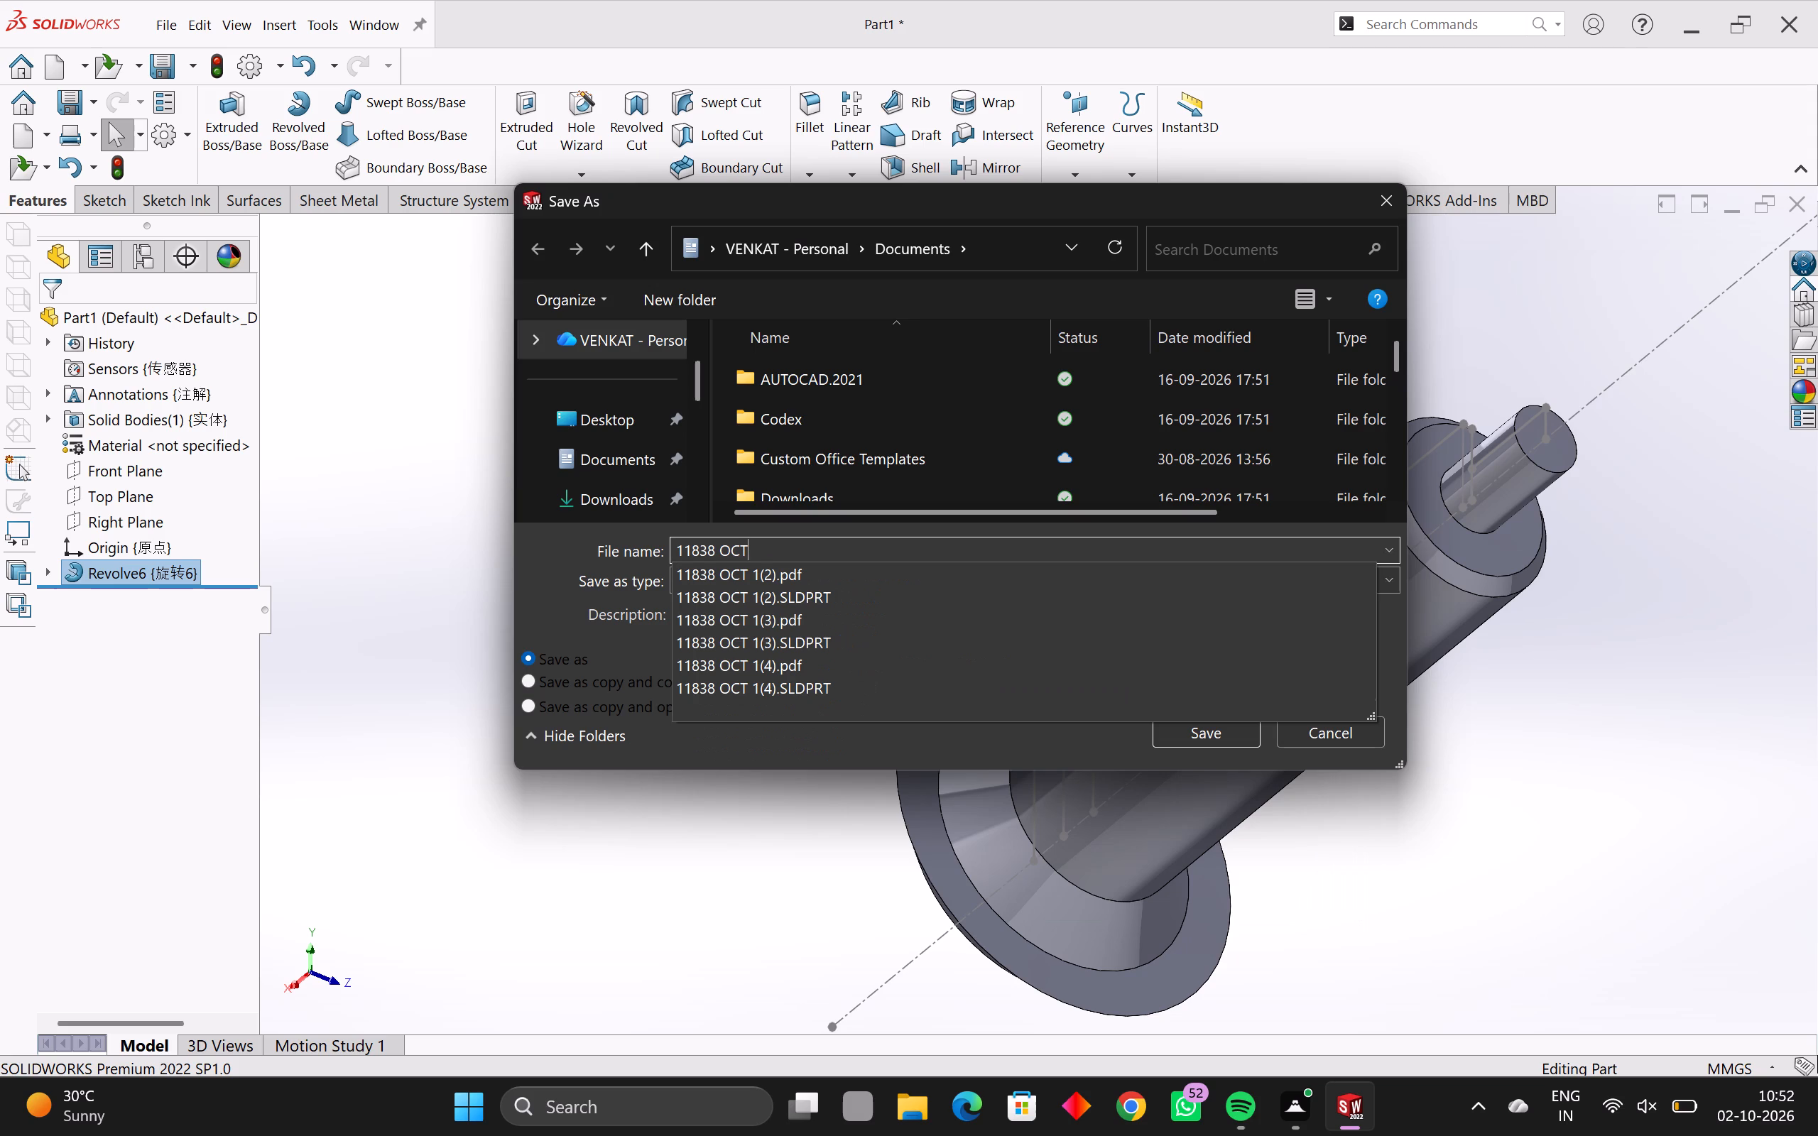
key(space)
text(2)
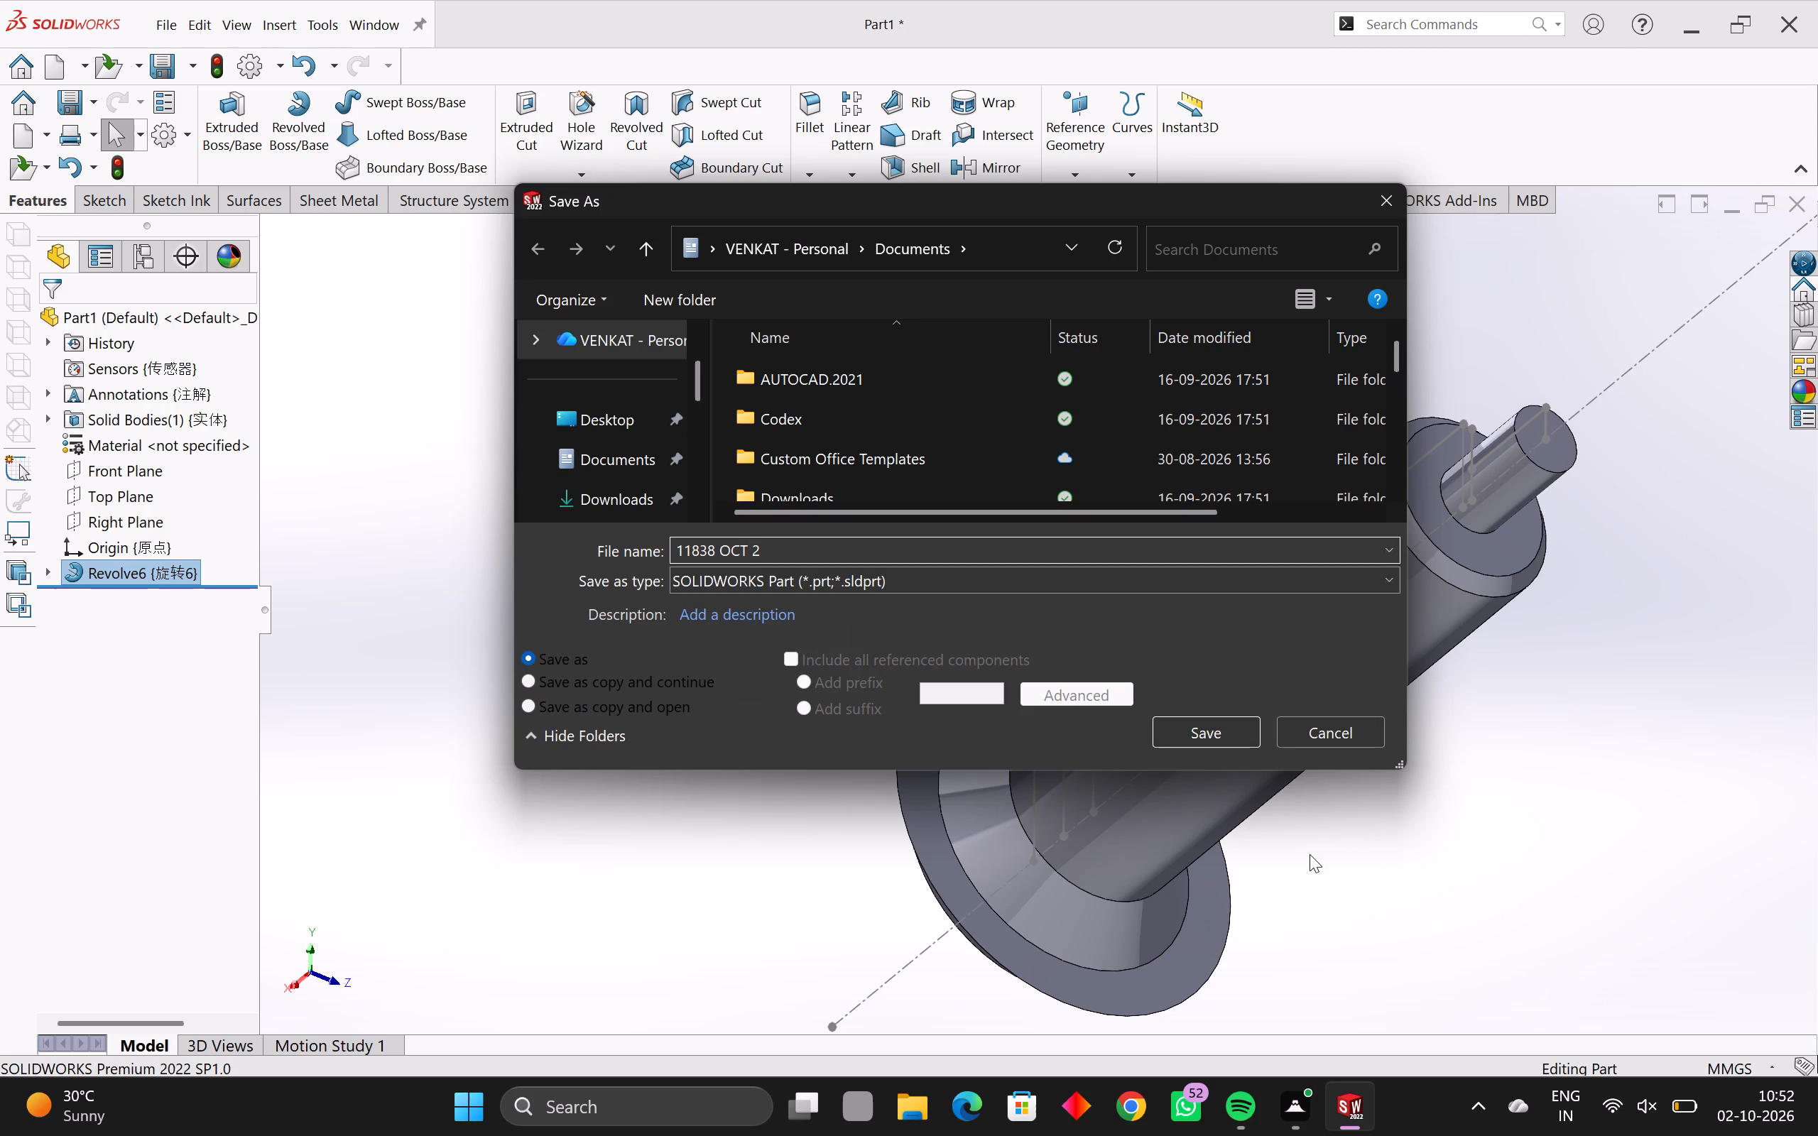
key(Return)
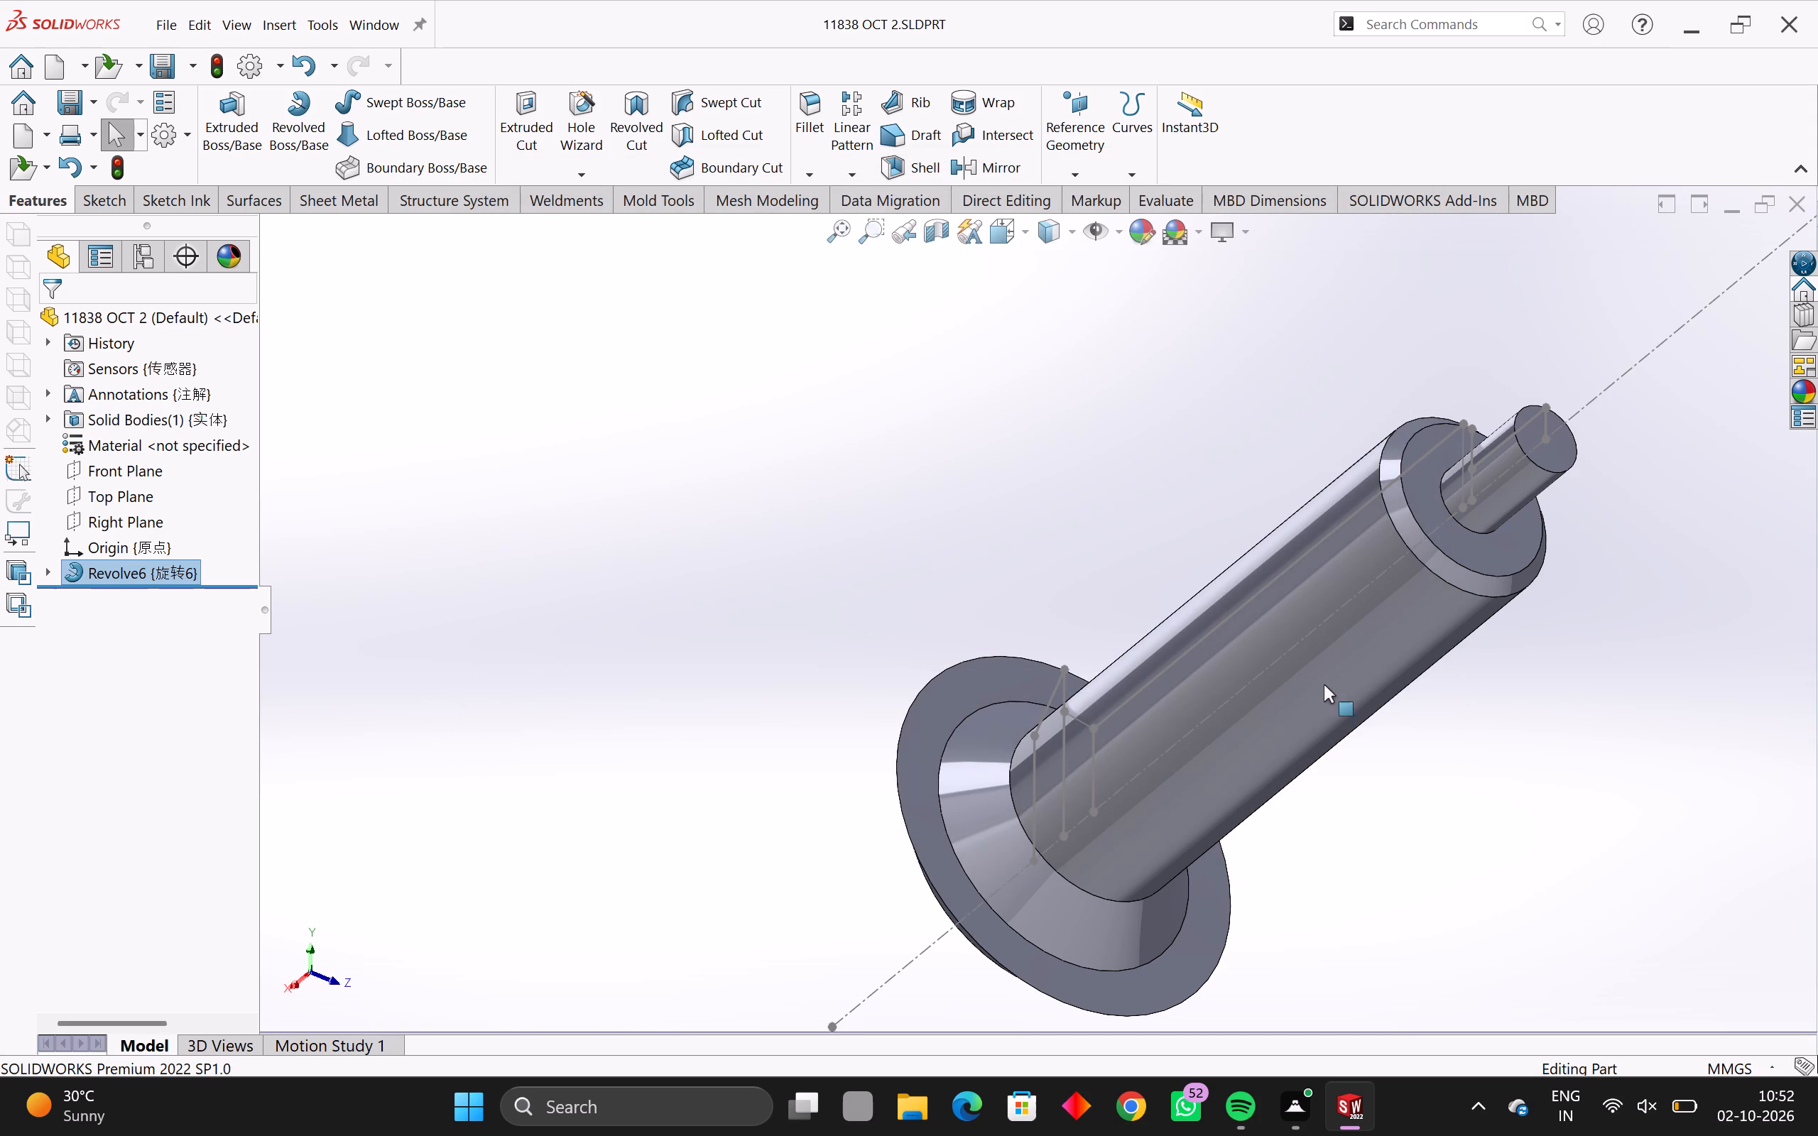
Examine the revolved shaft from both ends, checking the flared head, its outer face edge and the stepped tip.
middle_drag(1315, 684, 715, 668)
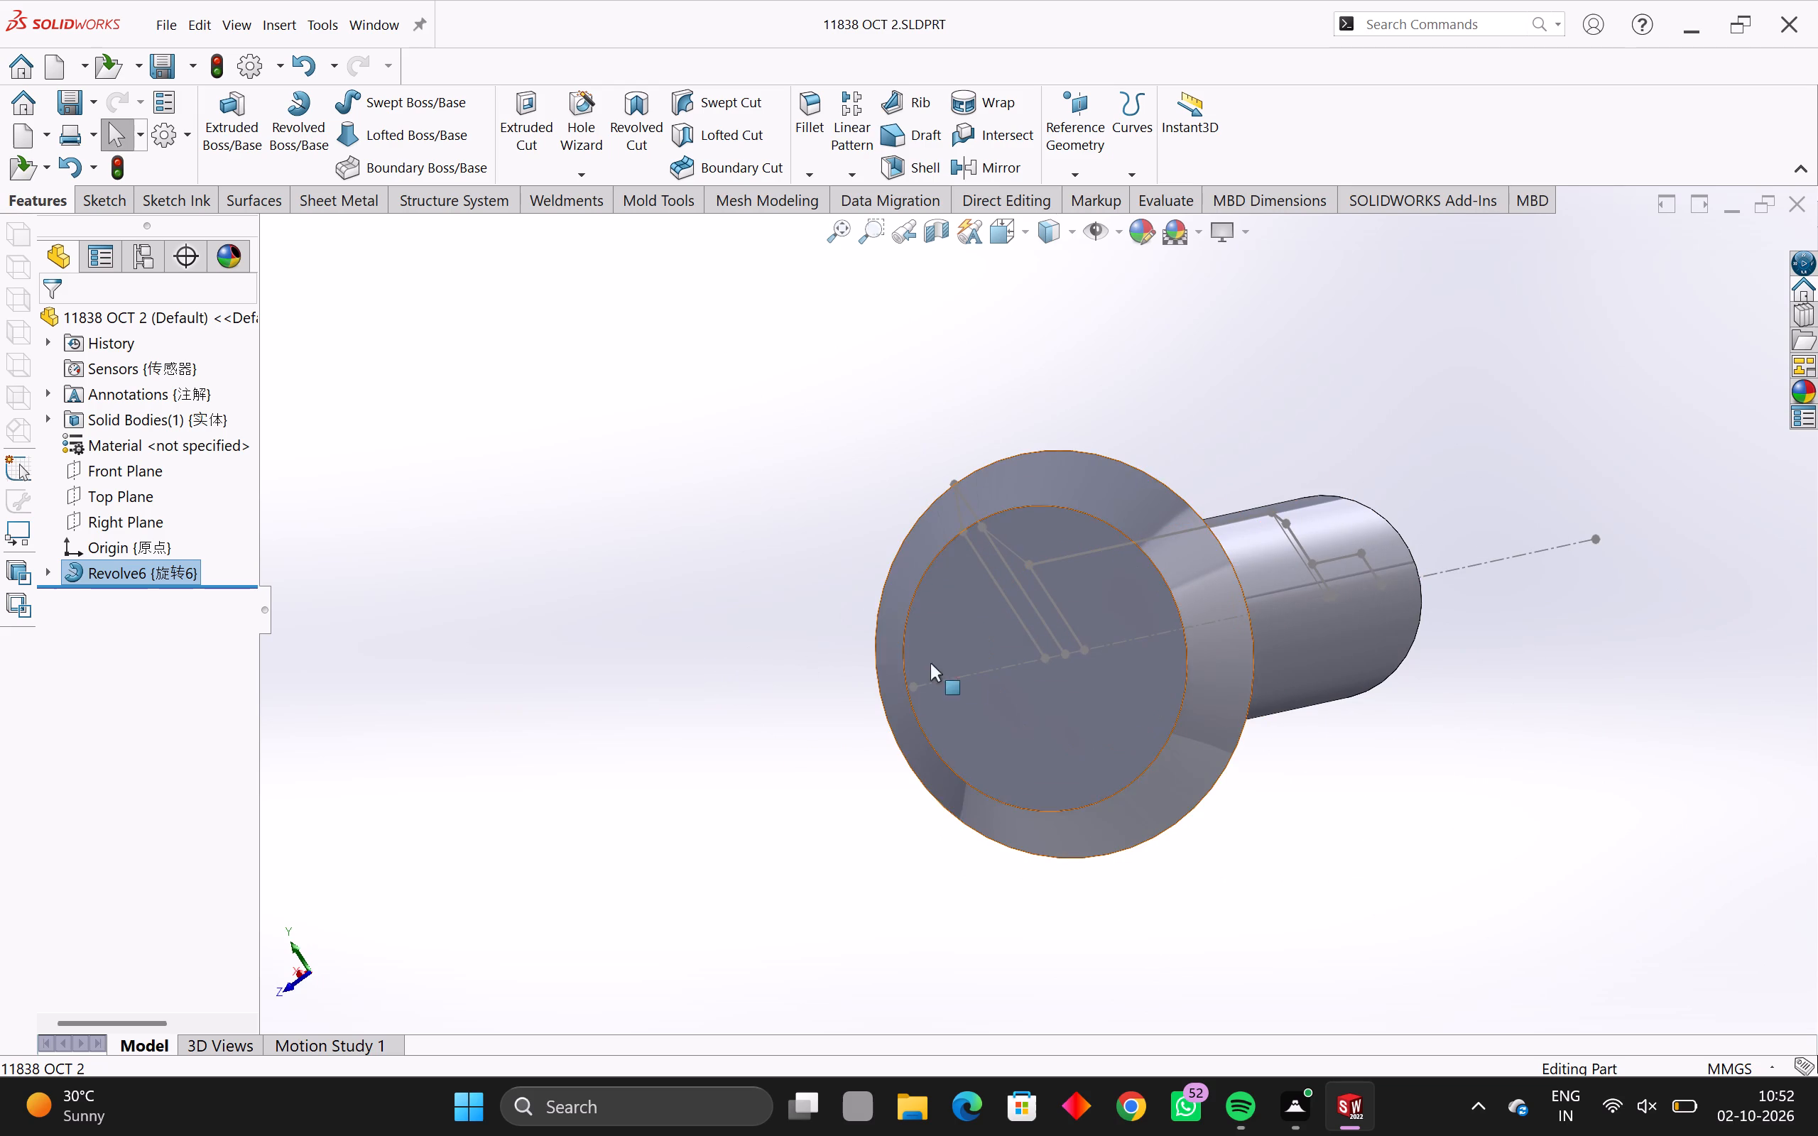
middle_drag(1128, 722, 1161, 745)
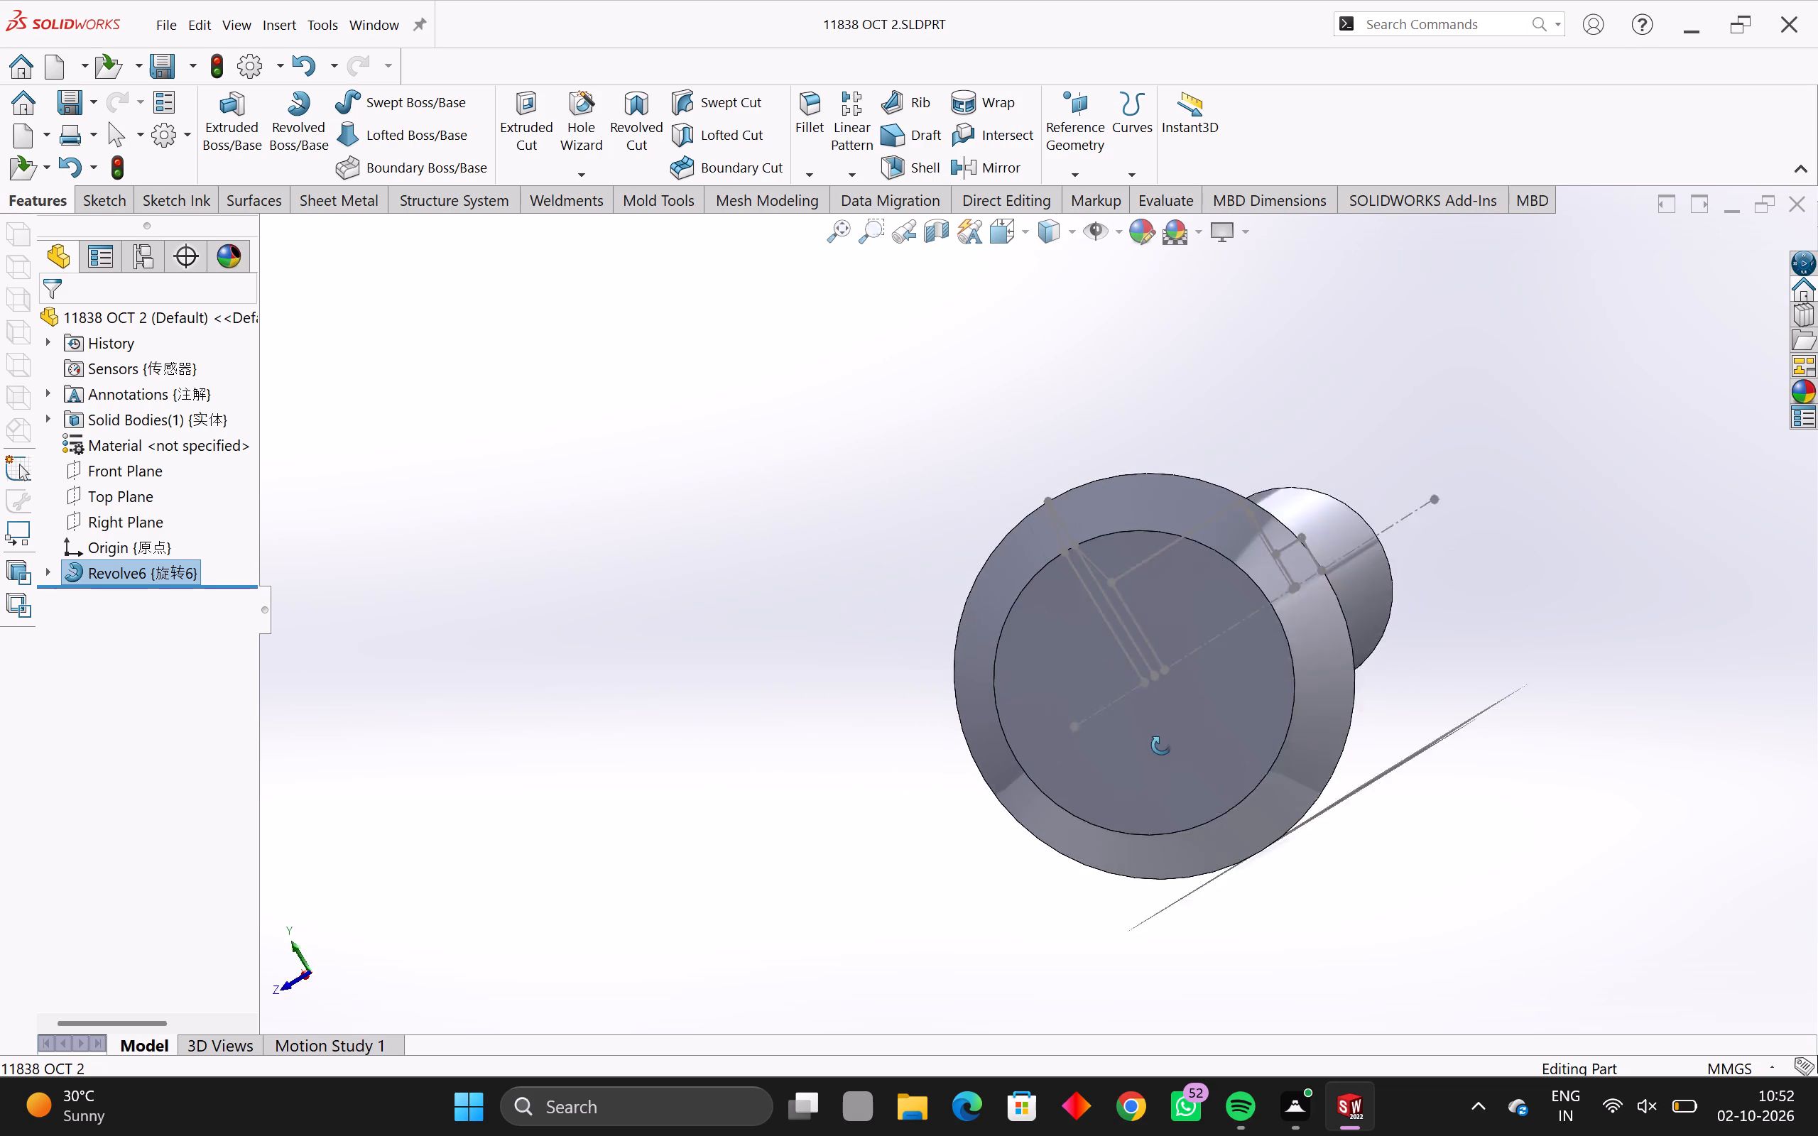
middle_drag(1161, 745, 1197, 700)
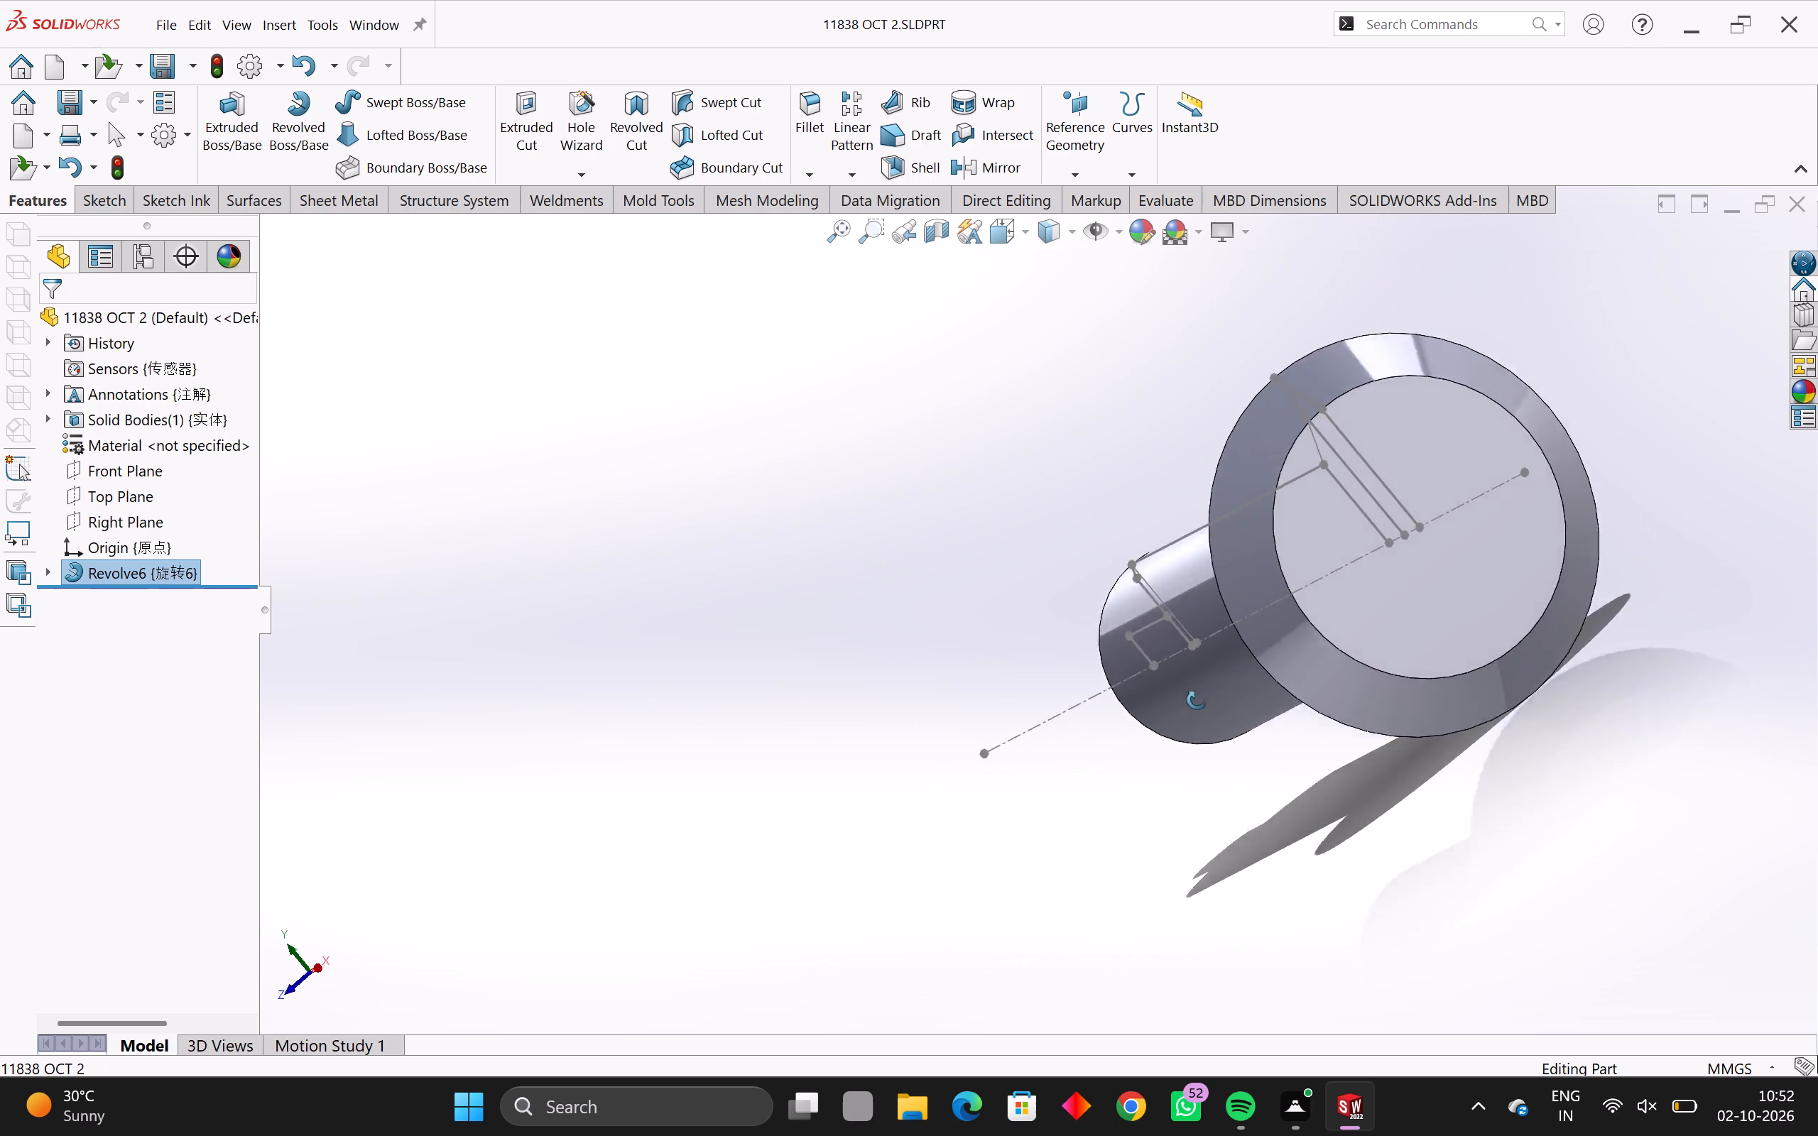
middle_drag(1197, 700, 909, 966)
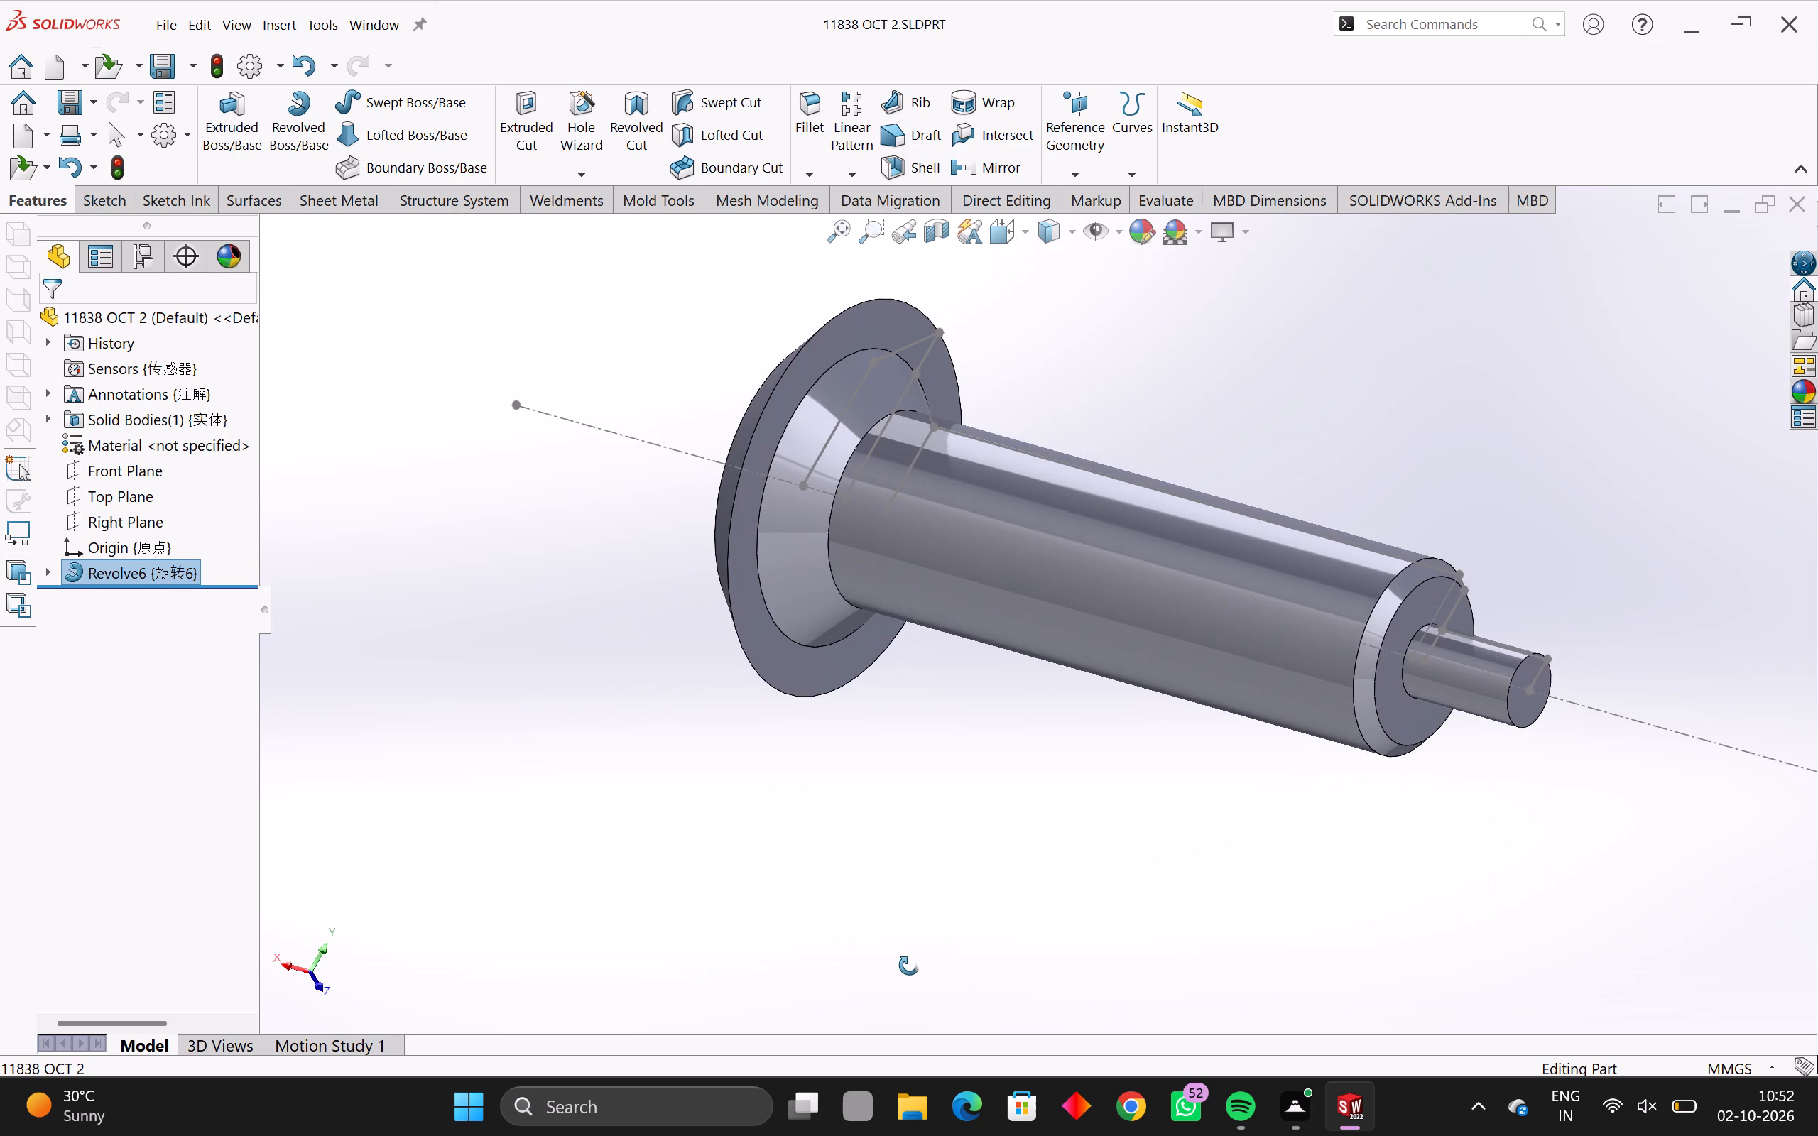
middle_drag(909, 966, 905, 978)
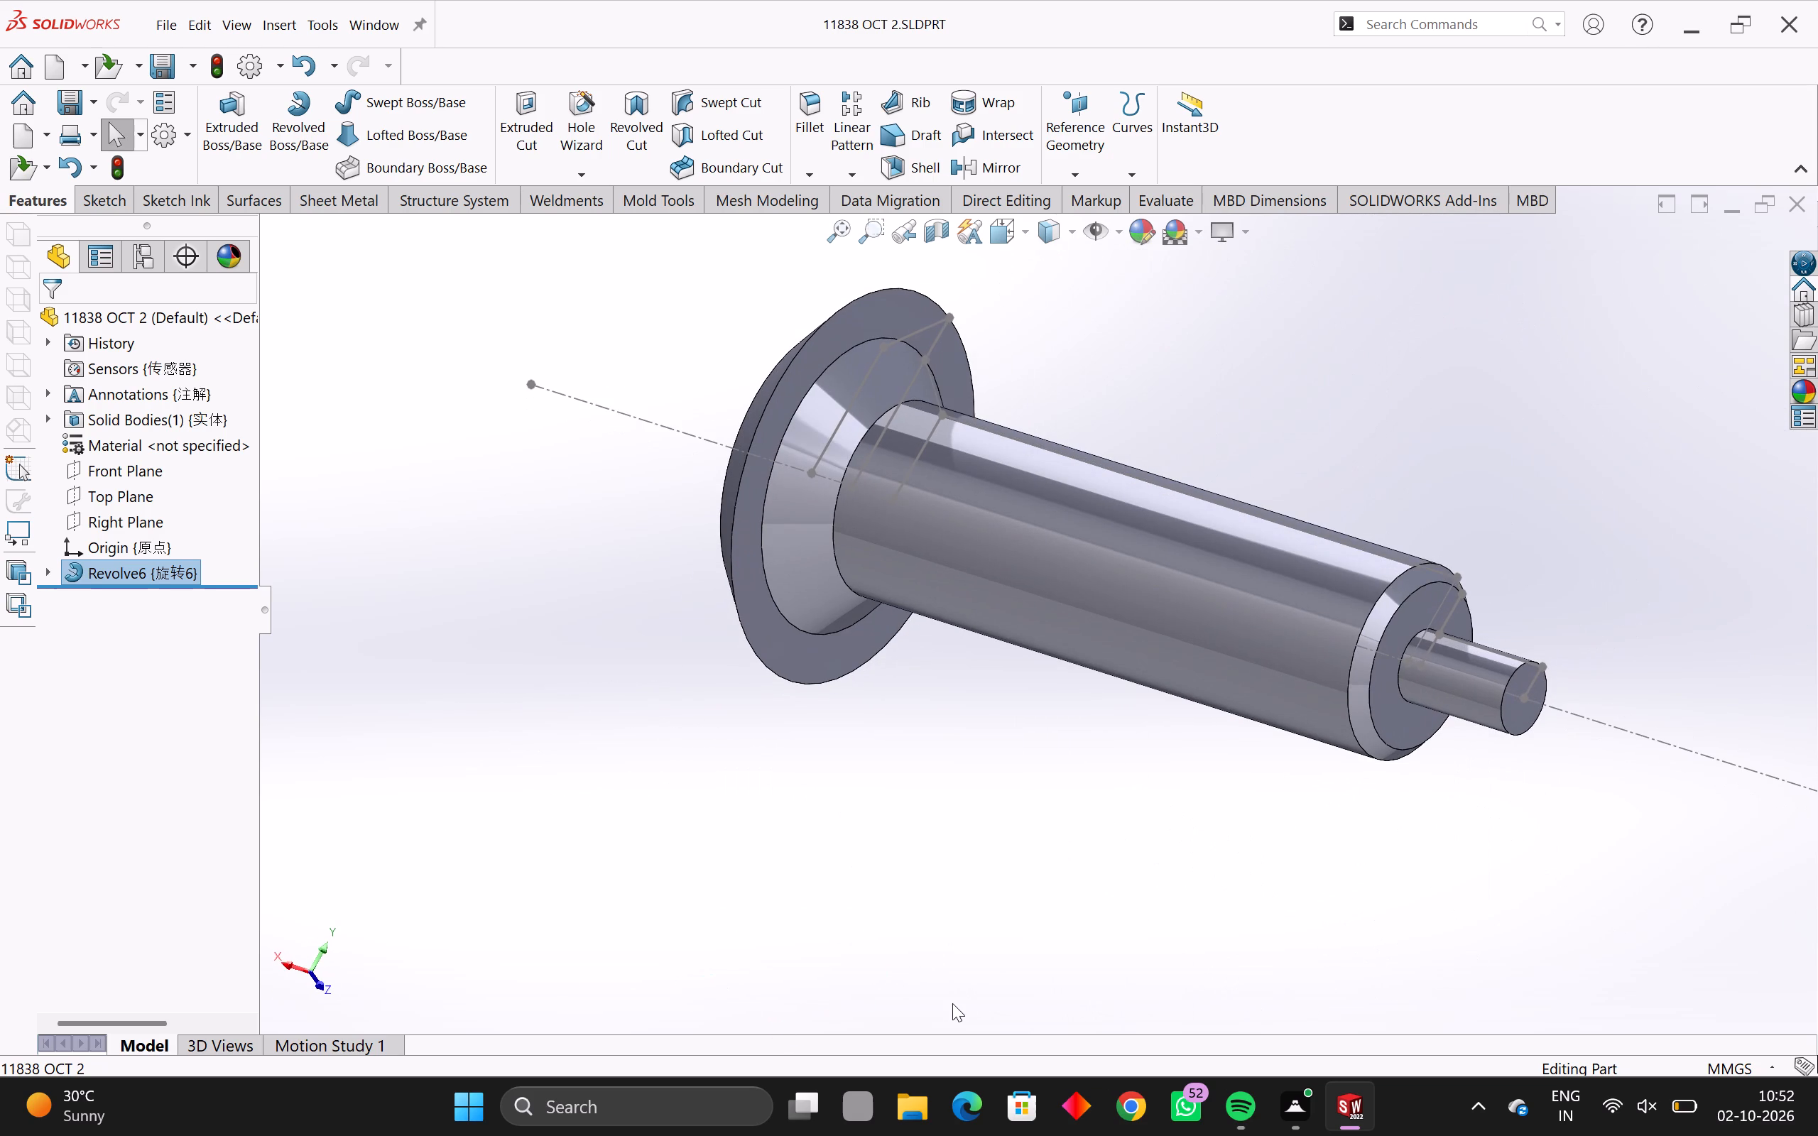
middle_drag(1027, 931, 907, 970)
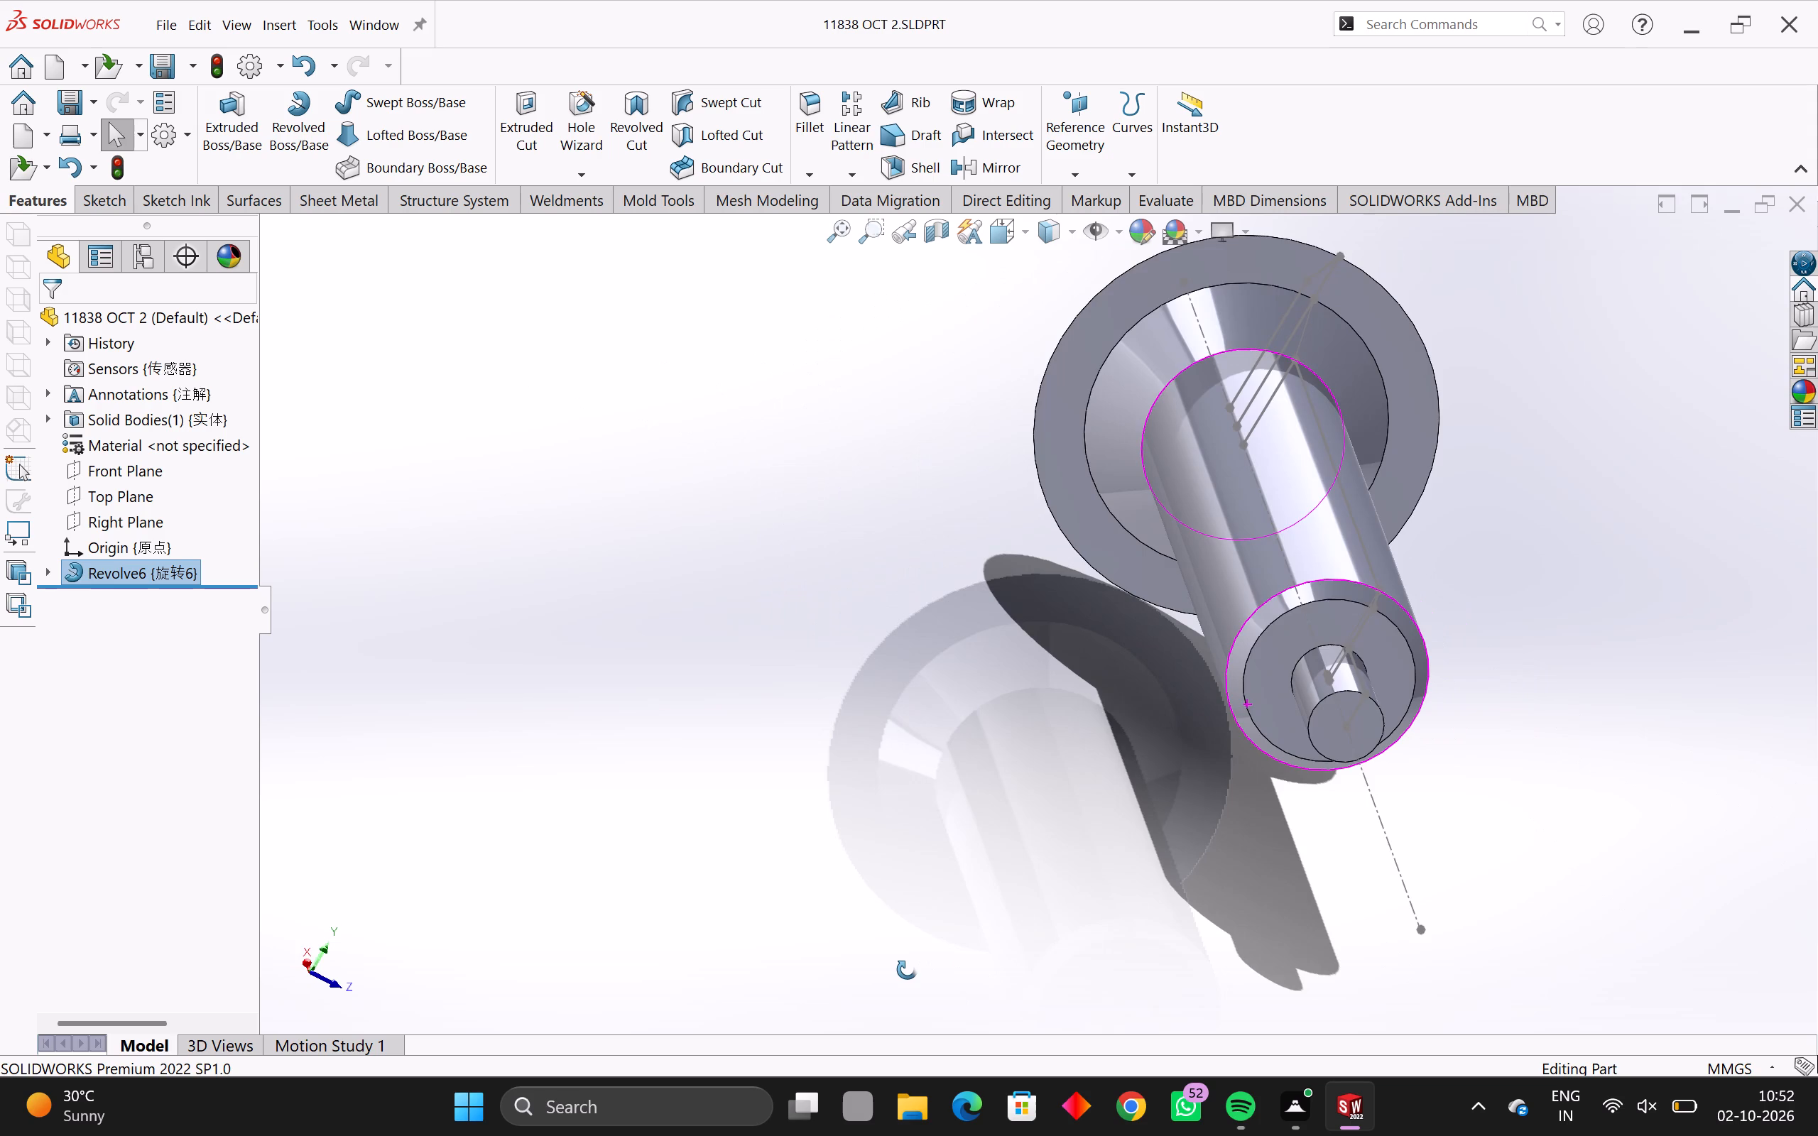
middle_drag(907, 970, 724, 996)
scroll(1173, 824, up, 1)
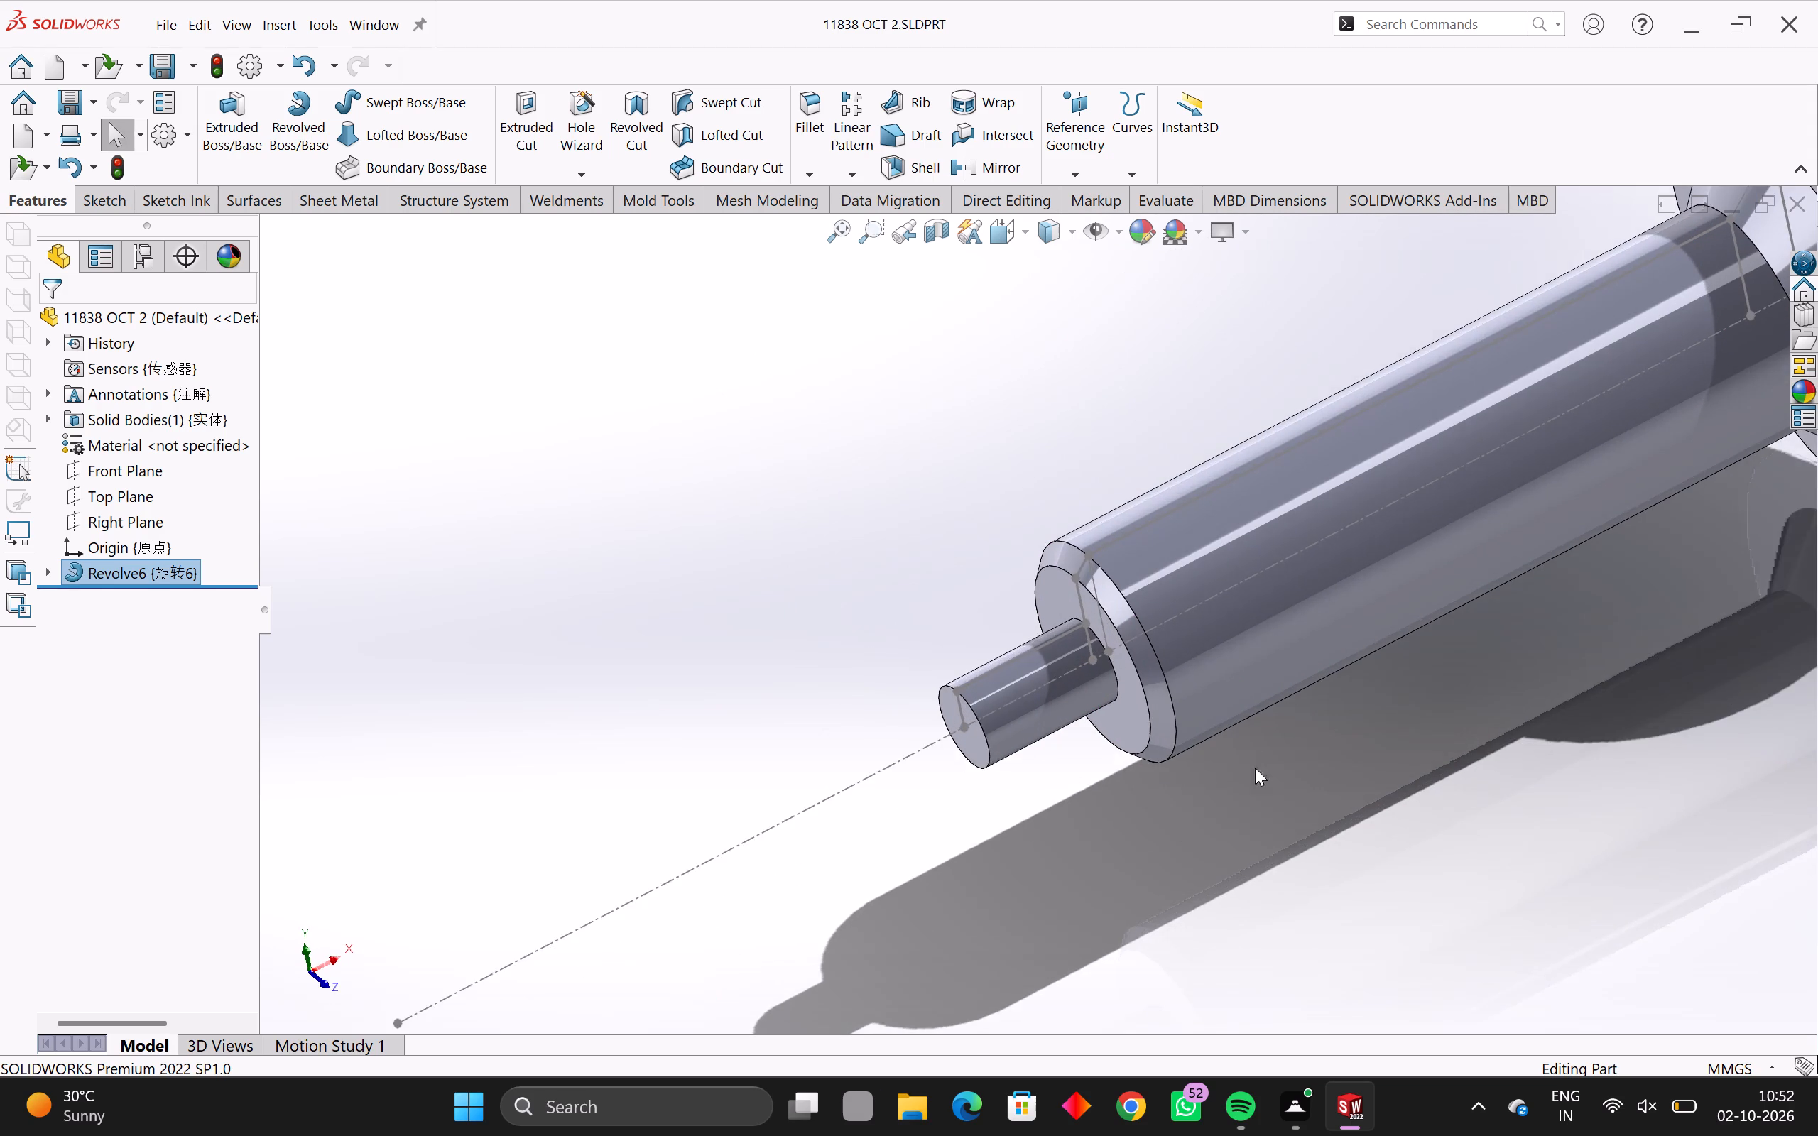
scroll(1264, 765, down, 4)
key(Escape)
key(Escape)
key(Escape)
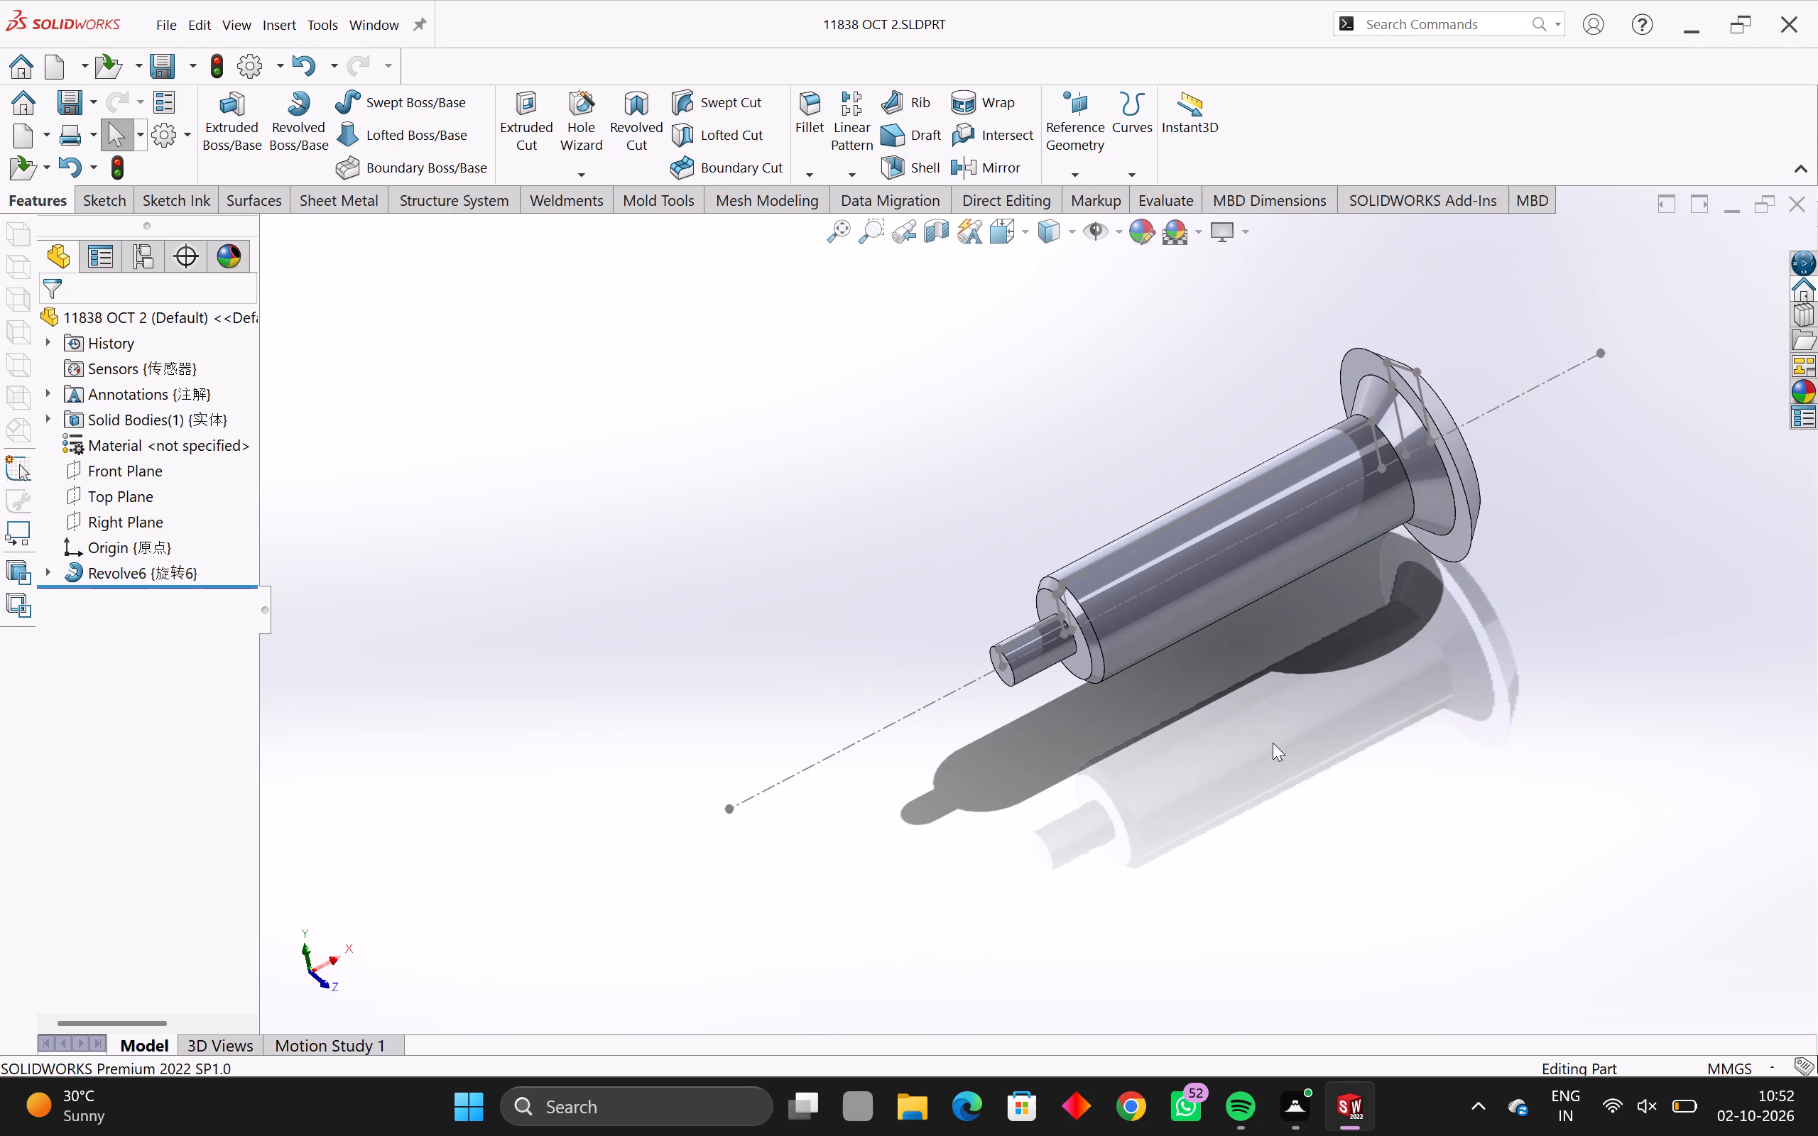
key(Escape)
key(Escape)
key(Escape)
key(Escape)
key(Escape)
key(Escape)
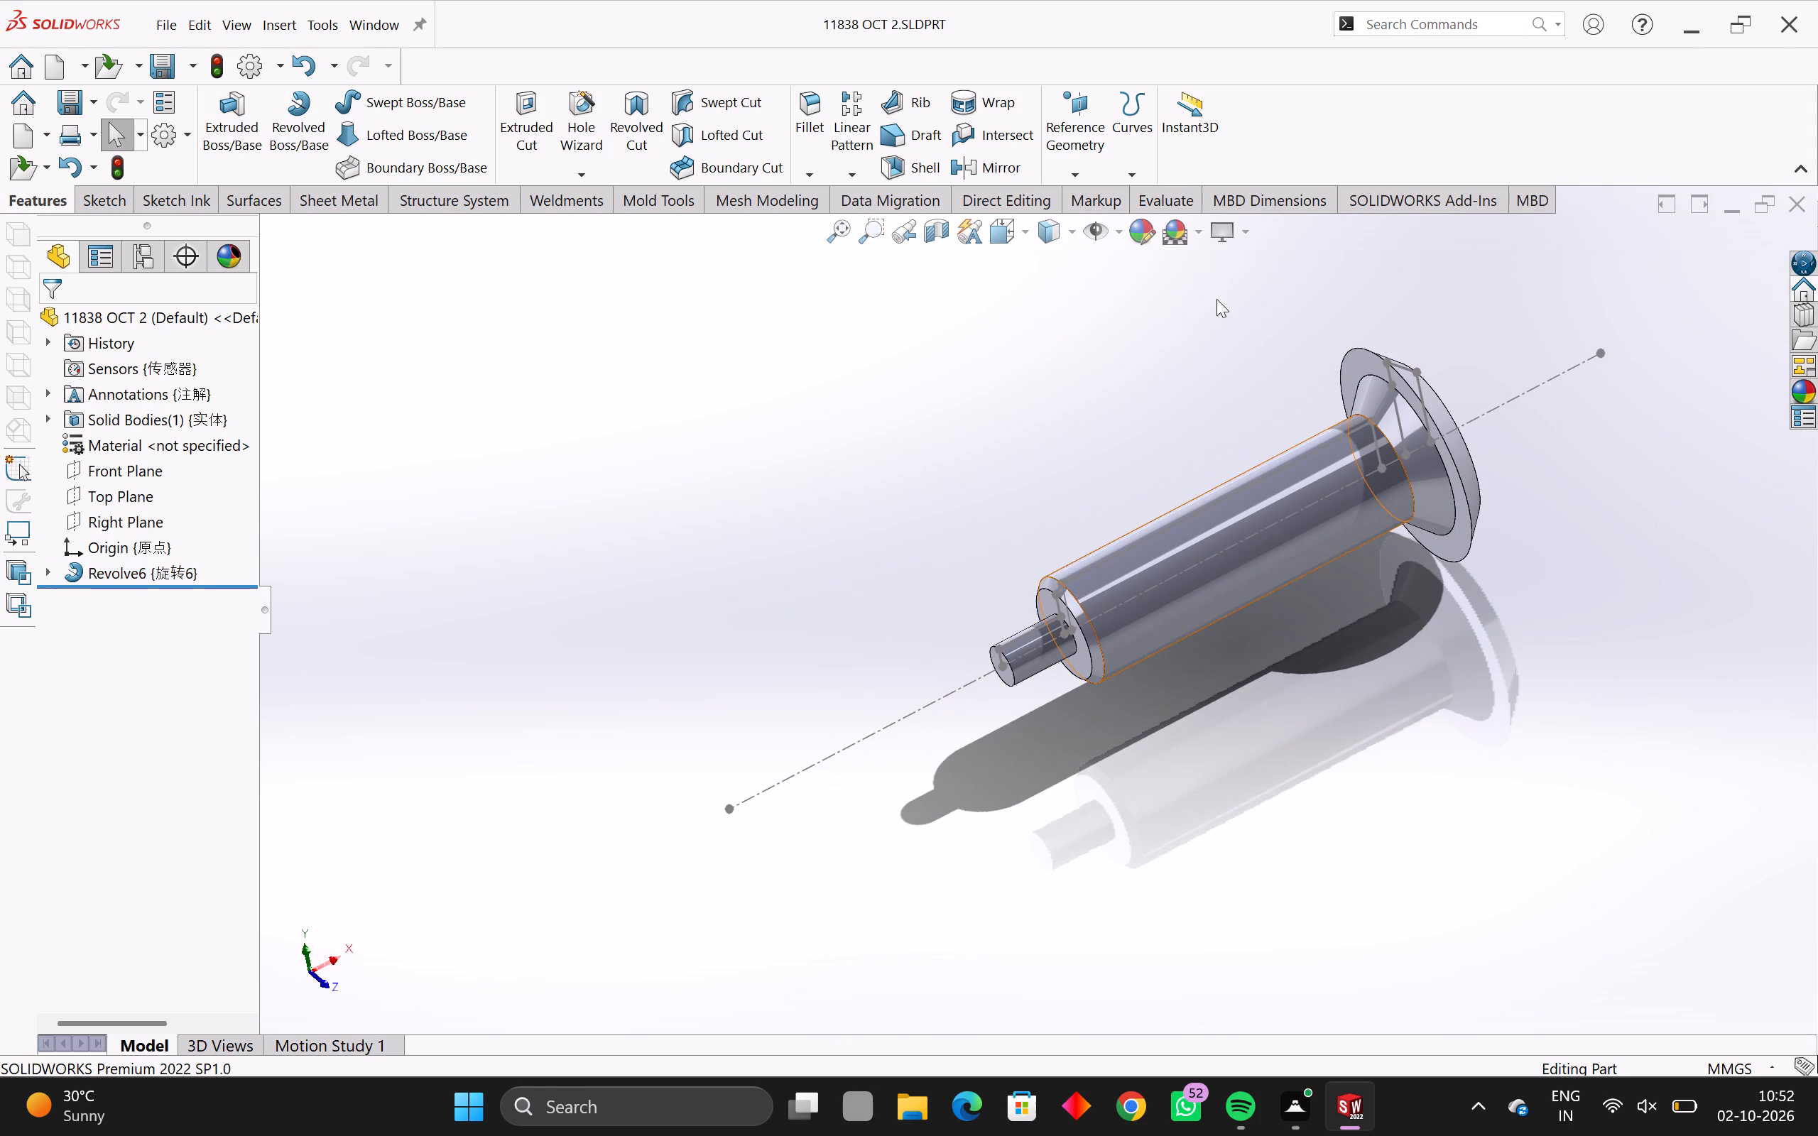
scroll(1387, 413, up, 3)
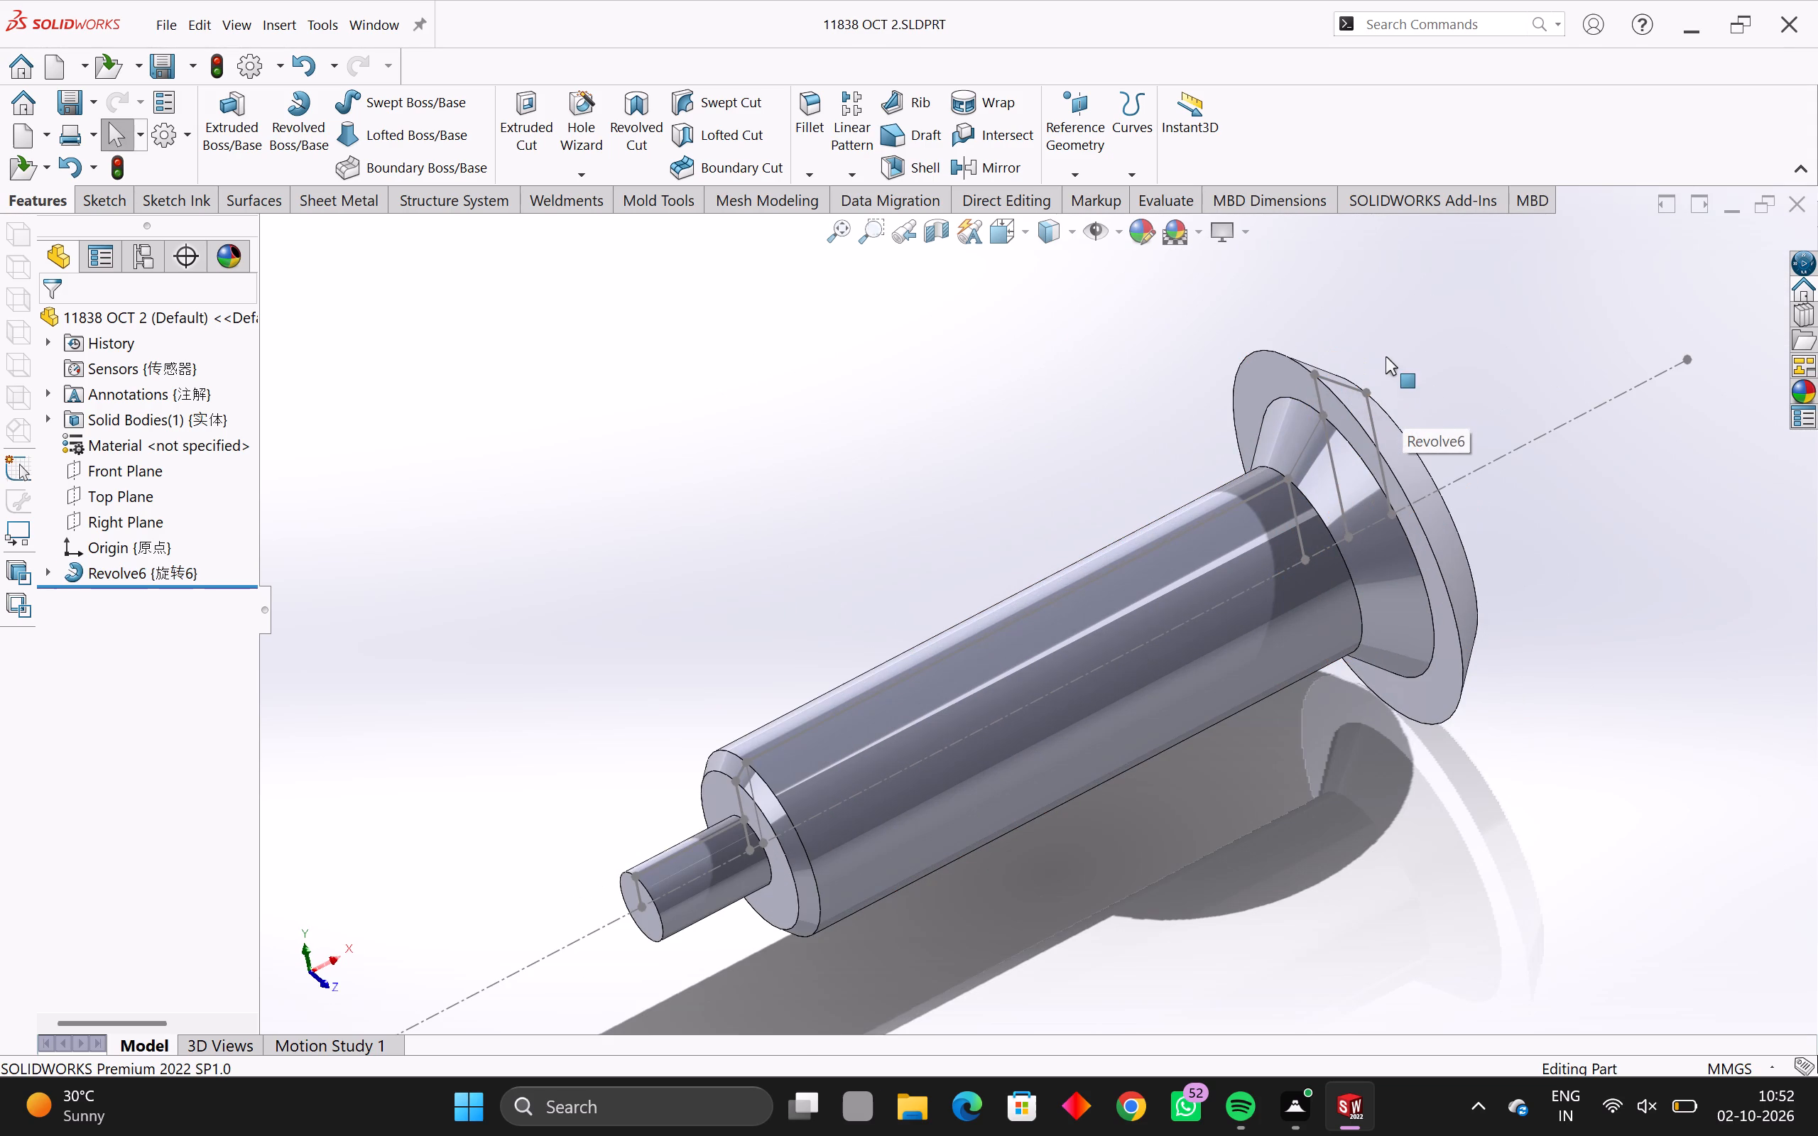
click(1359, 386)
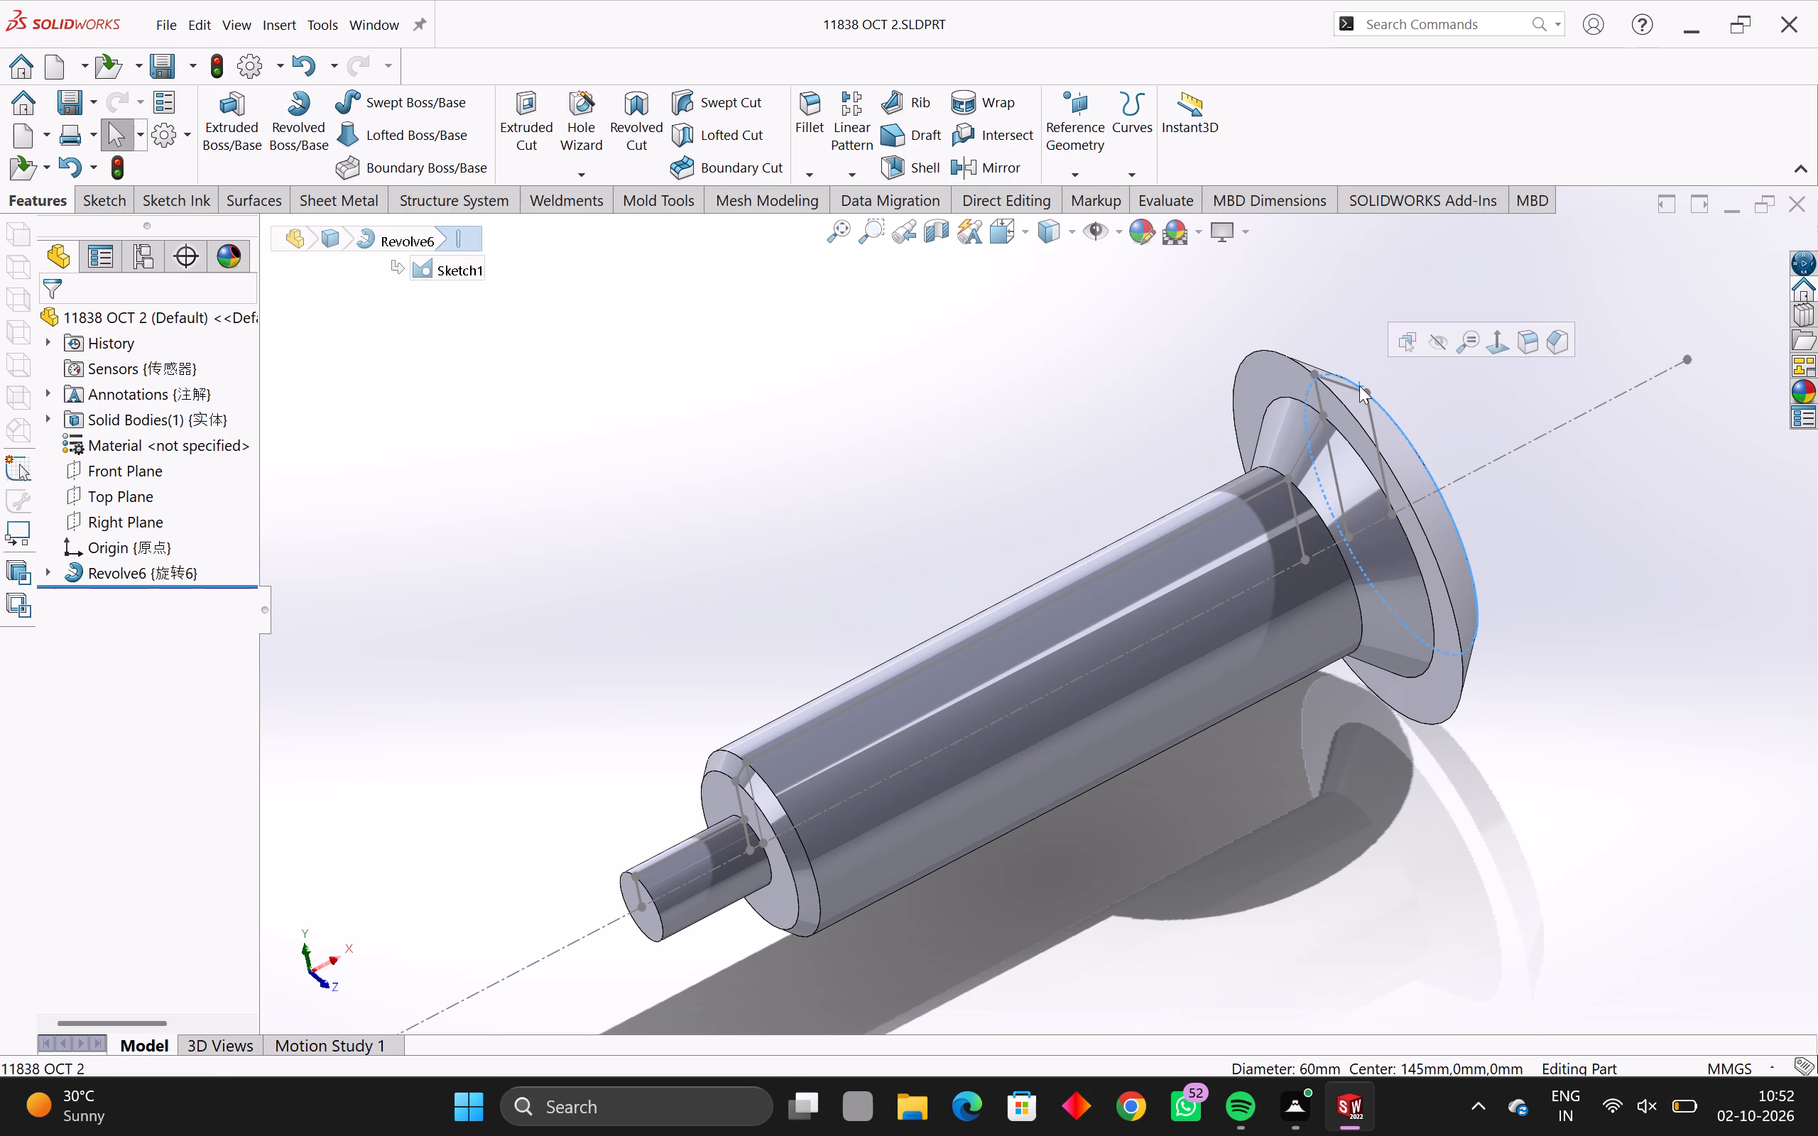
middle_drag(1372, 481, 925, 866)
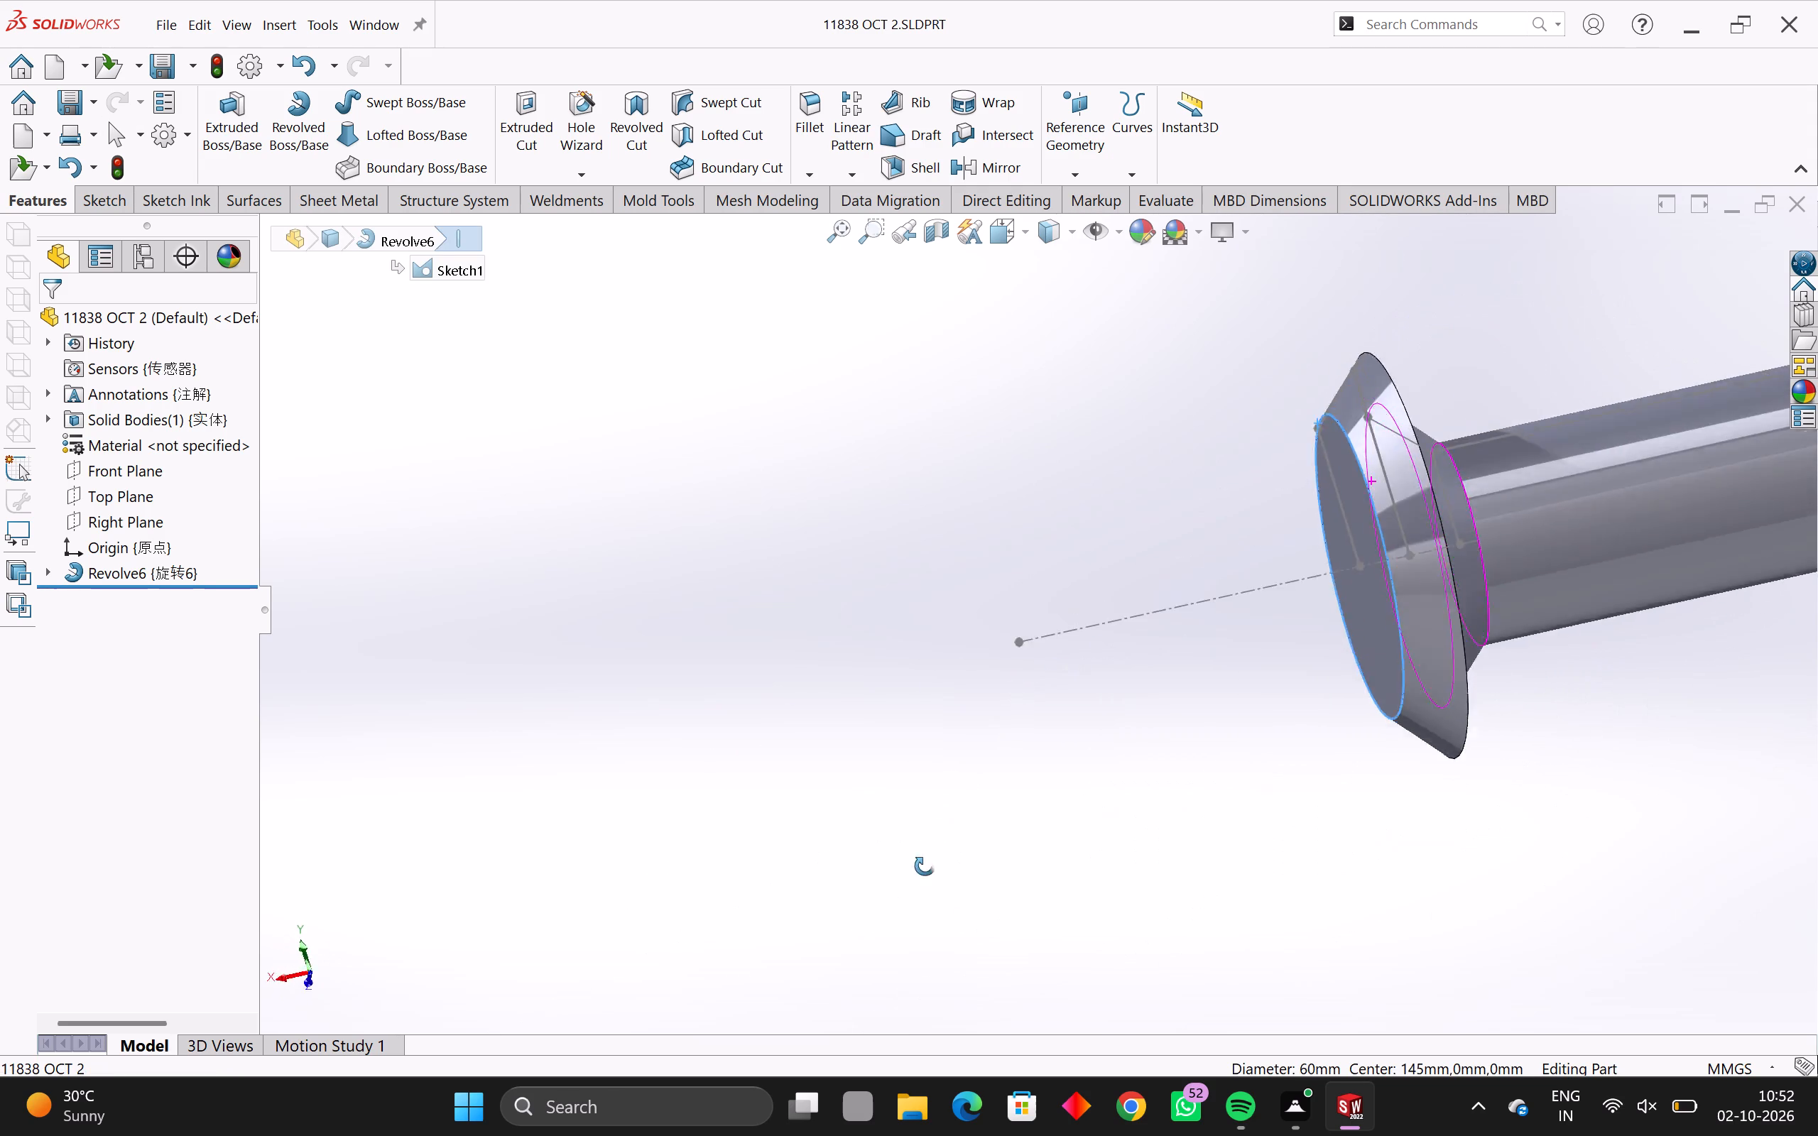
middle_drag(925, 866, 1817, 1081)
middle_drag(1564, 1118, 1261, 1135)
key(Escape)
key(Escape)
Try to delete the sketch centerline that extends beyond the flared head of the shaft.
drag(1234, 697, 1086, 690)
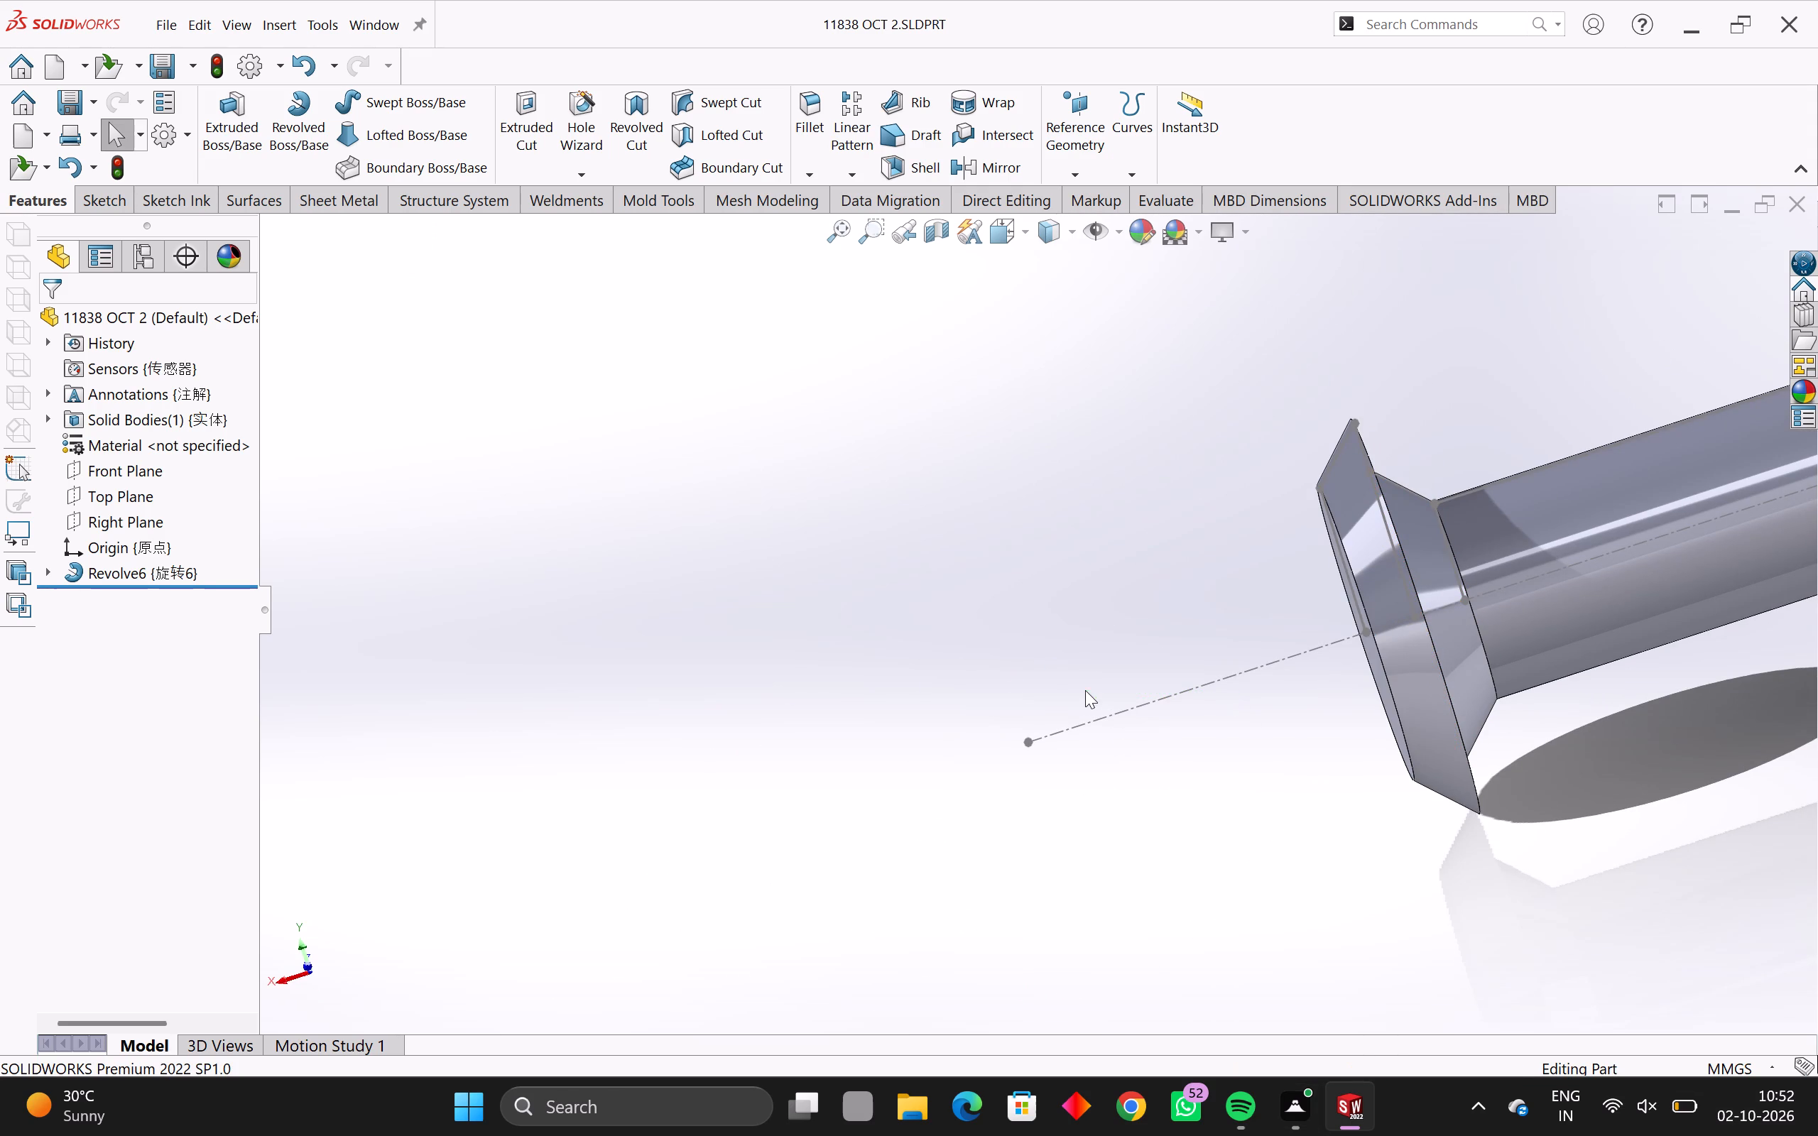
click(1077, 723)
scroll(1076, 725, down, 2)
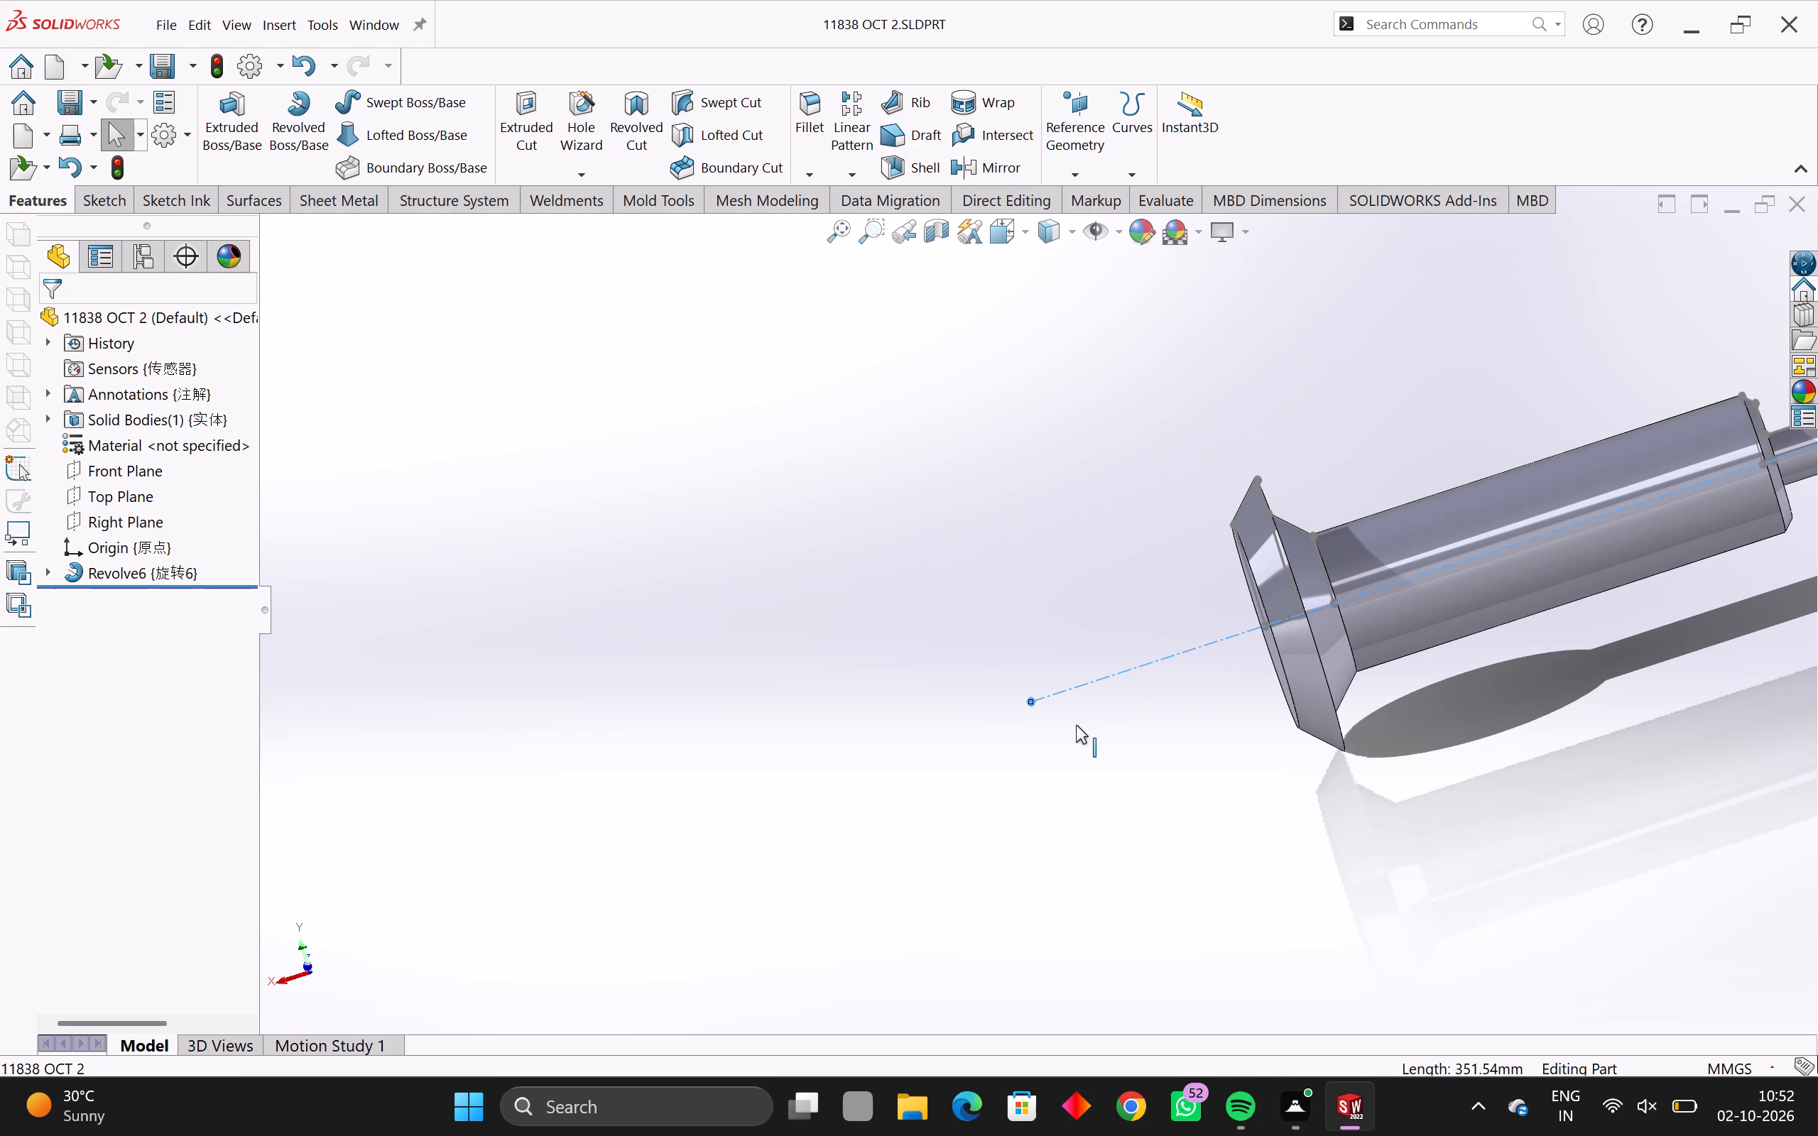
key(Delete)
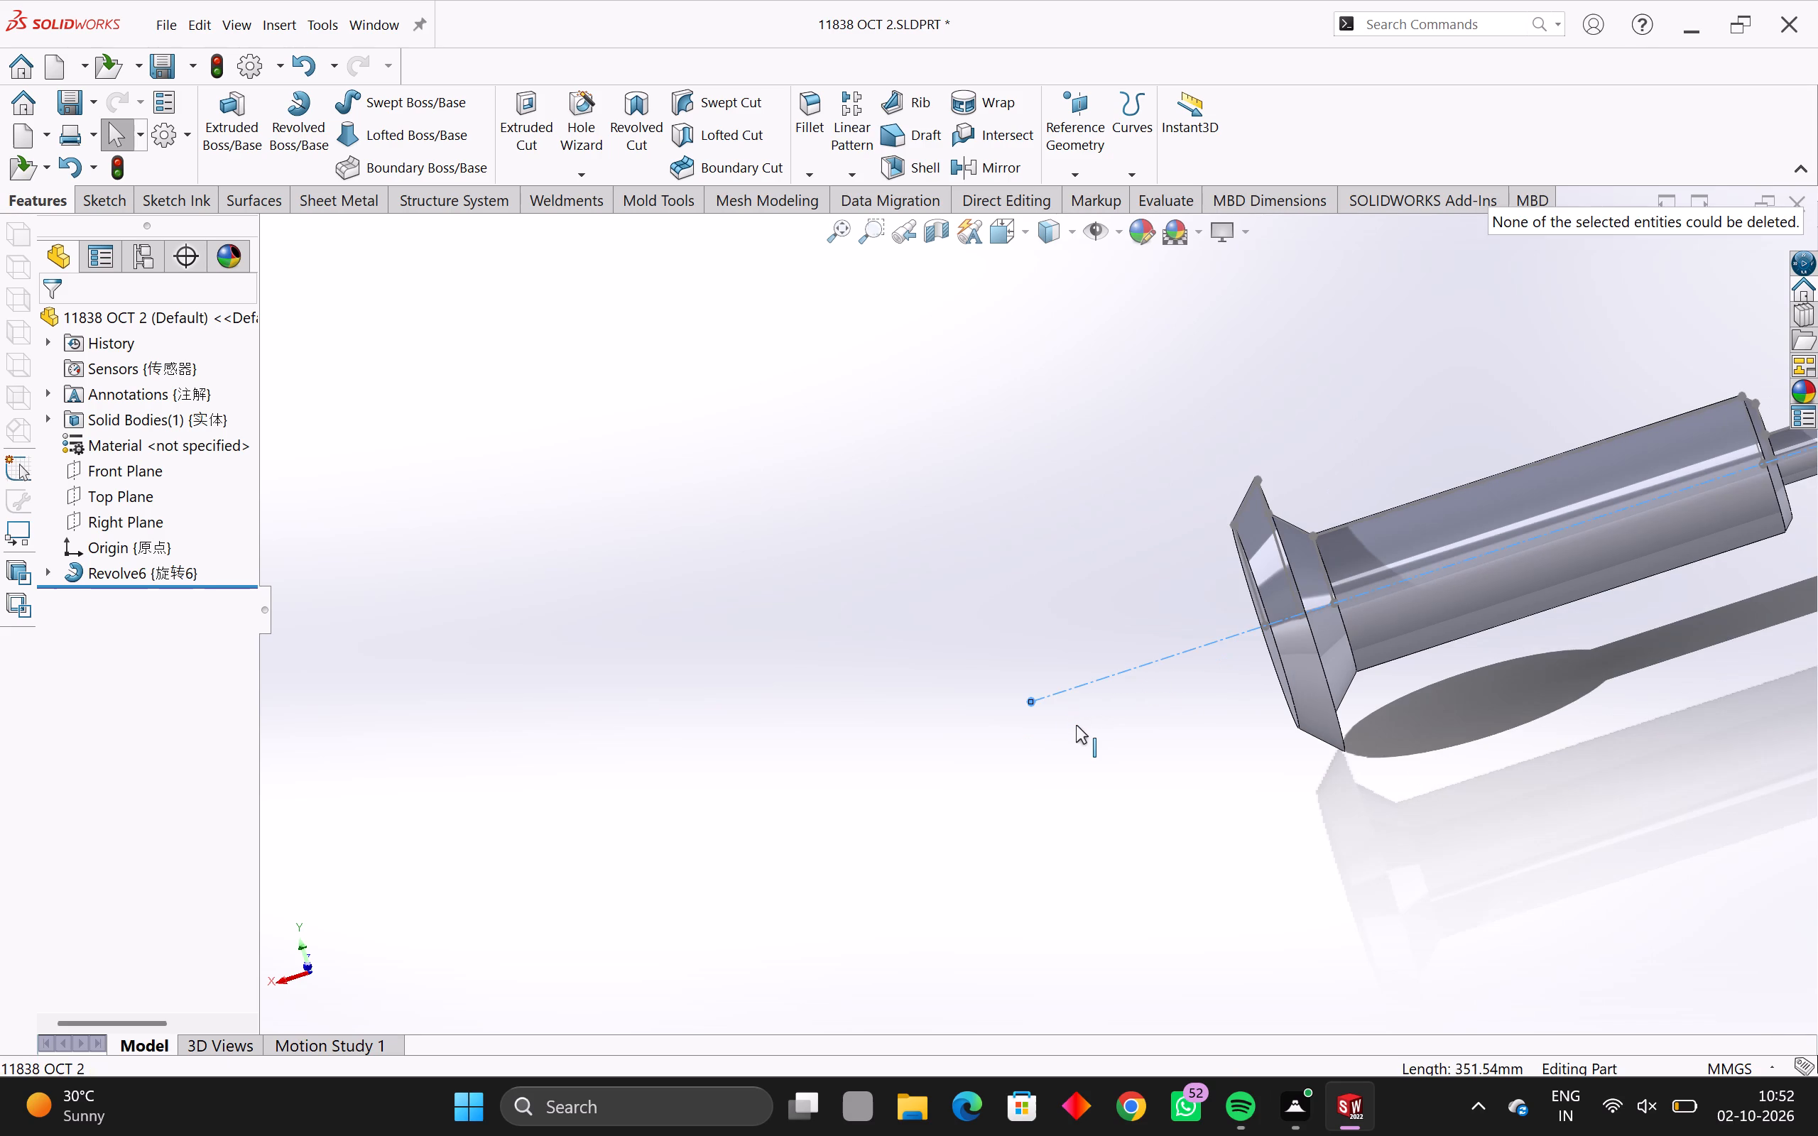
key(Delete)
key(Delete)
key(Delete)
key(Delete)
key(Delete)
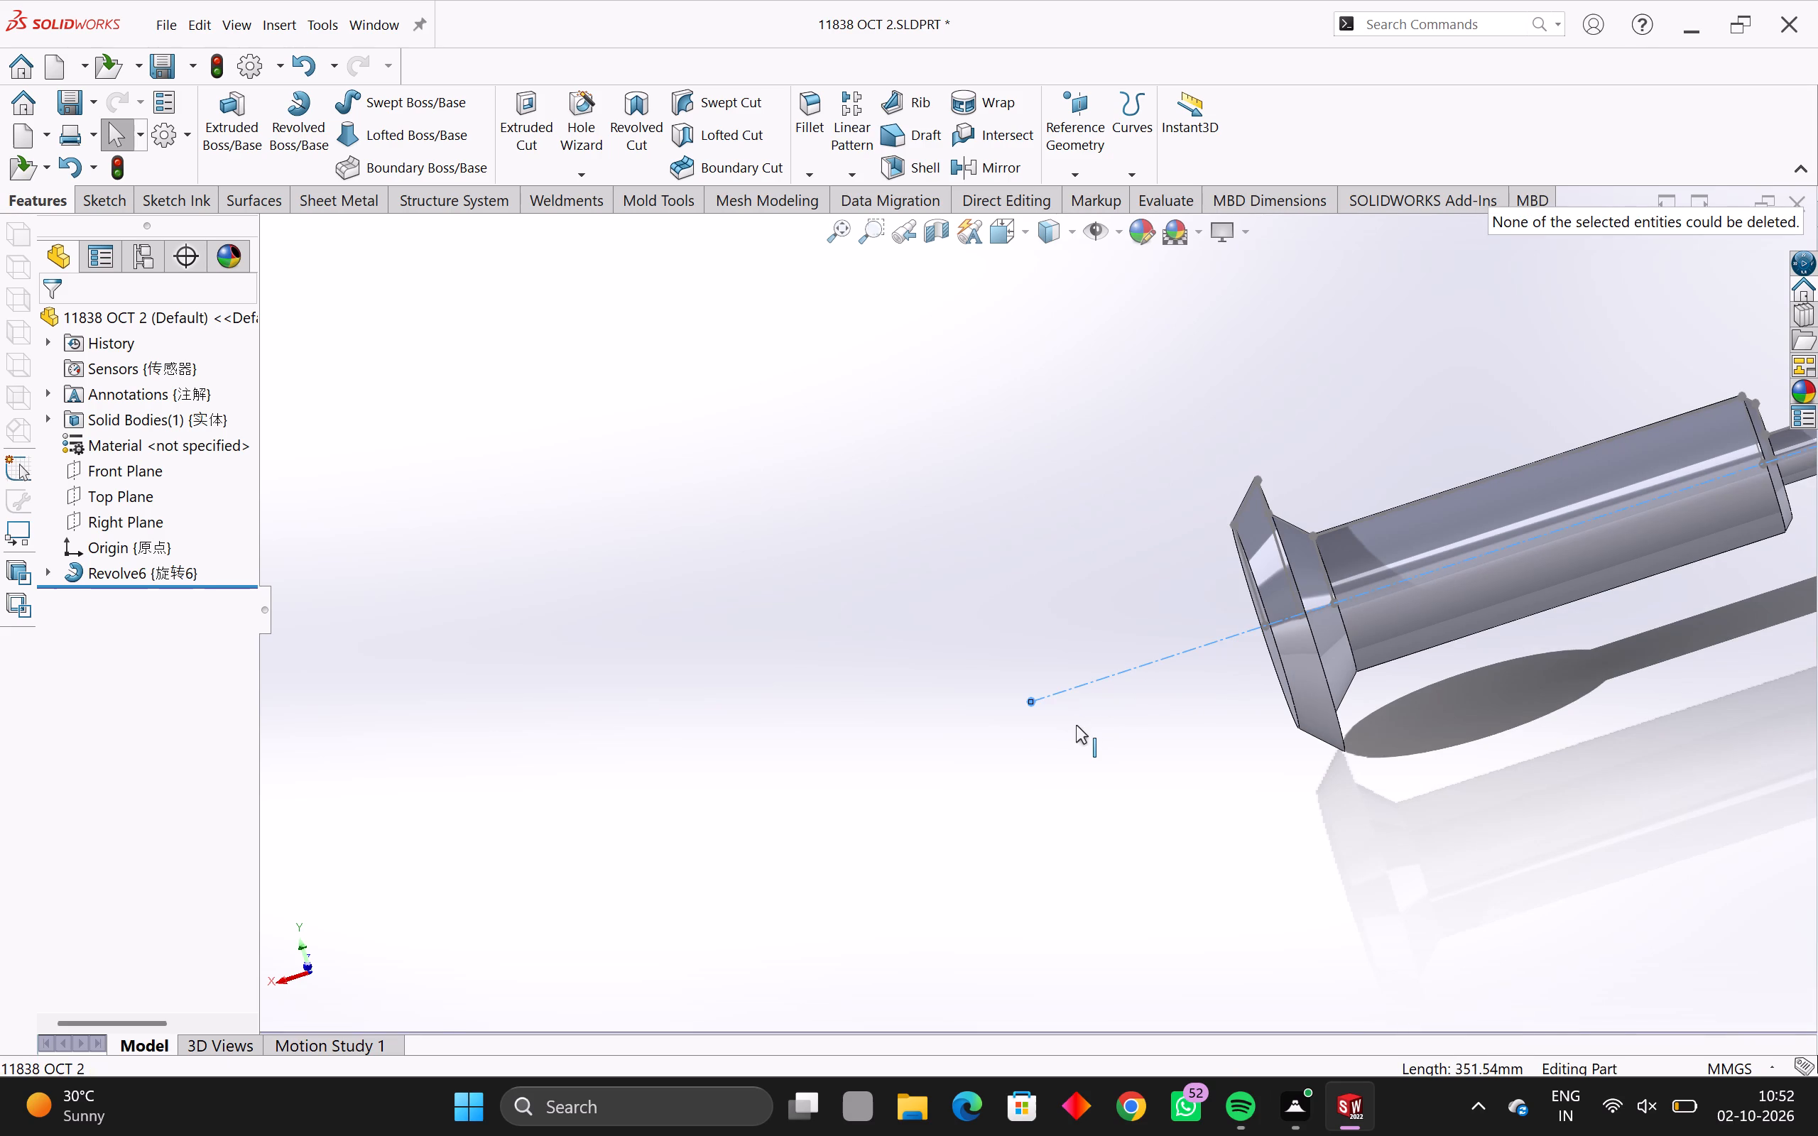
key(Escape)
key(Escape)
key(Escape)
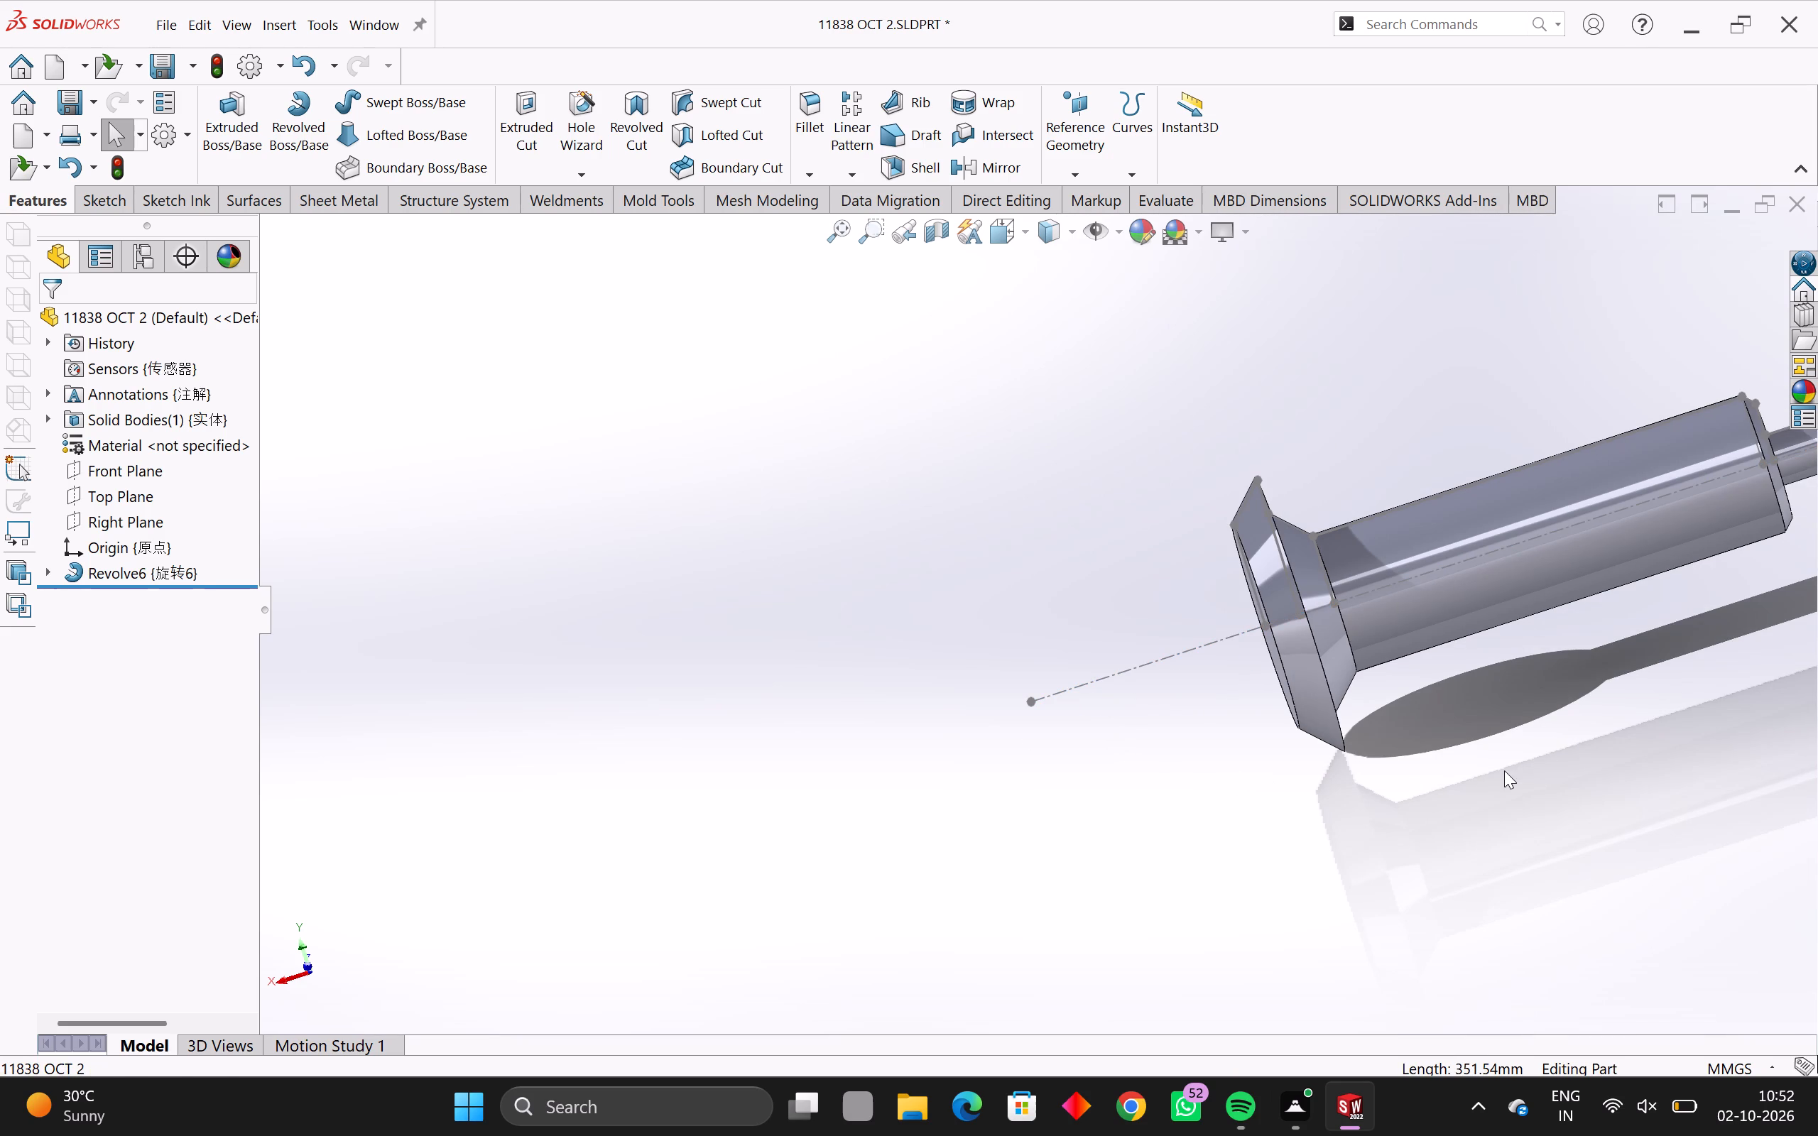
Inspect the finished shaft from several angles, including the flared head's end face and the small-diameter tip.
middle_drag(1504, 770, 1045, 827)
scroll(1443, 603, down, 3)
scroll(1550, 522, down, 1)
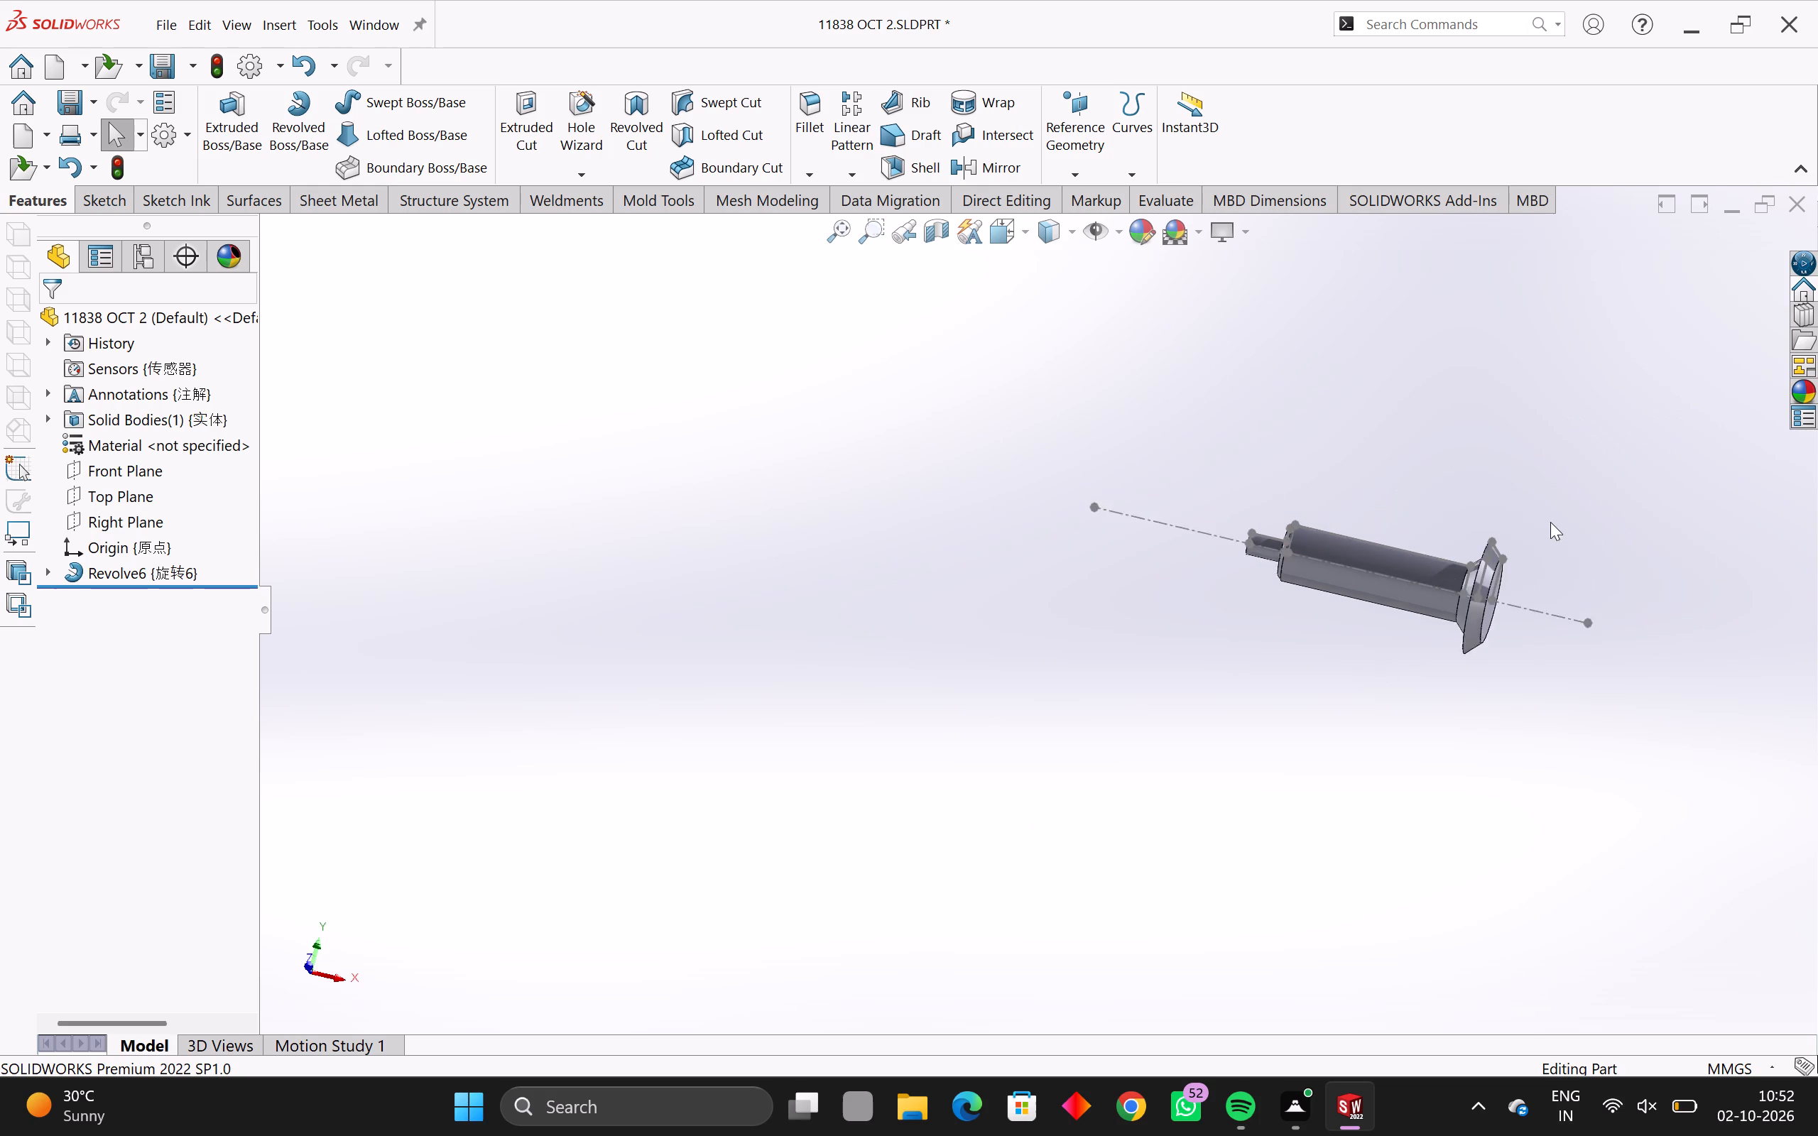
scroll(1550, 522, down, 2)
scroll(1423, 537, up, 3)
scroll(1329, 650, up, 6)
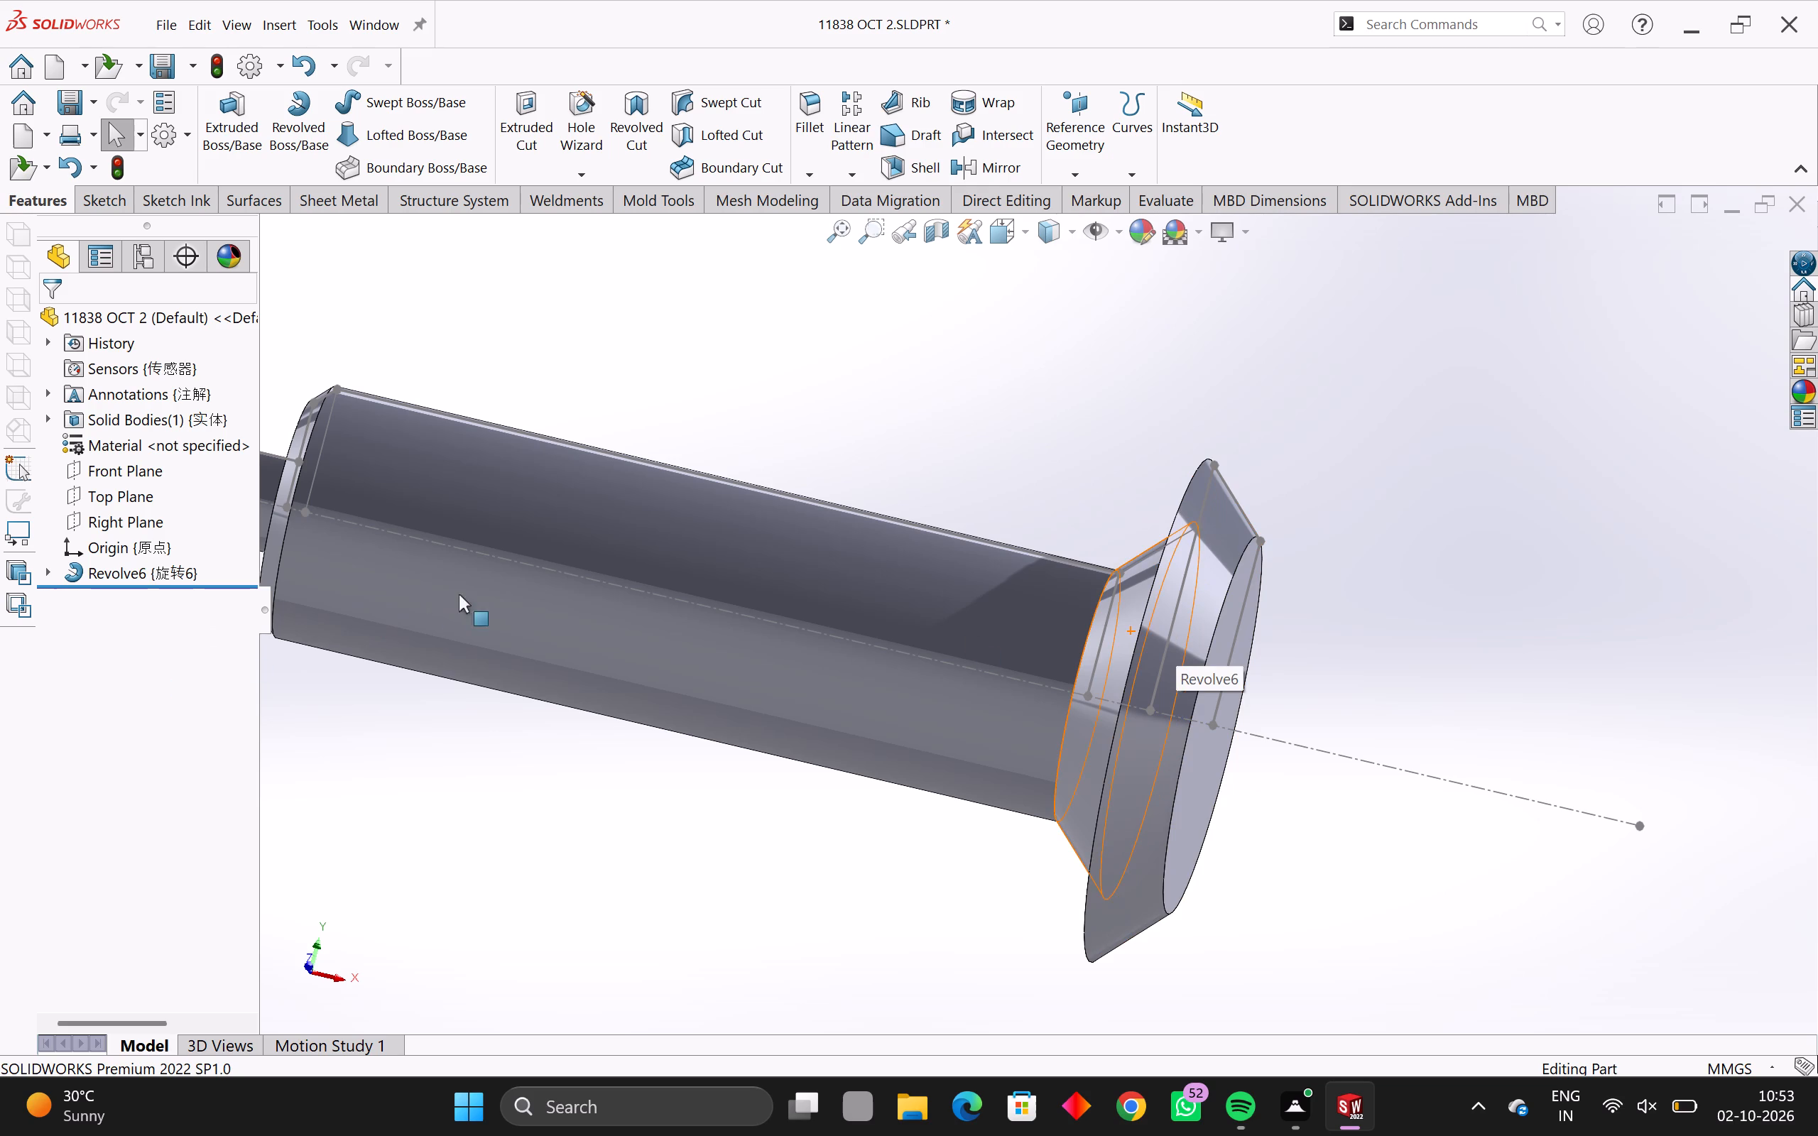
middle_drag(481, 595, 758, 599)
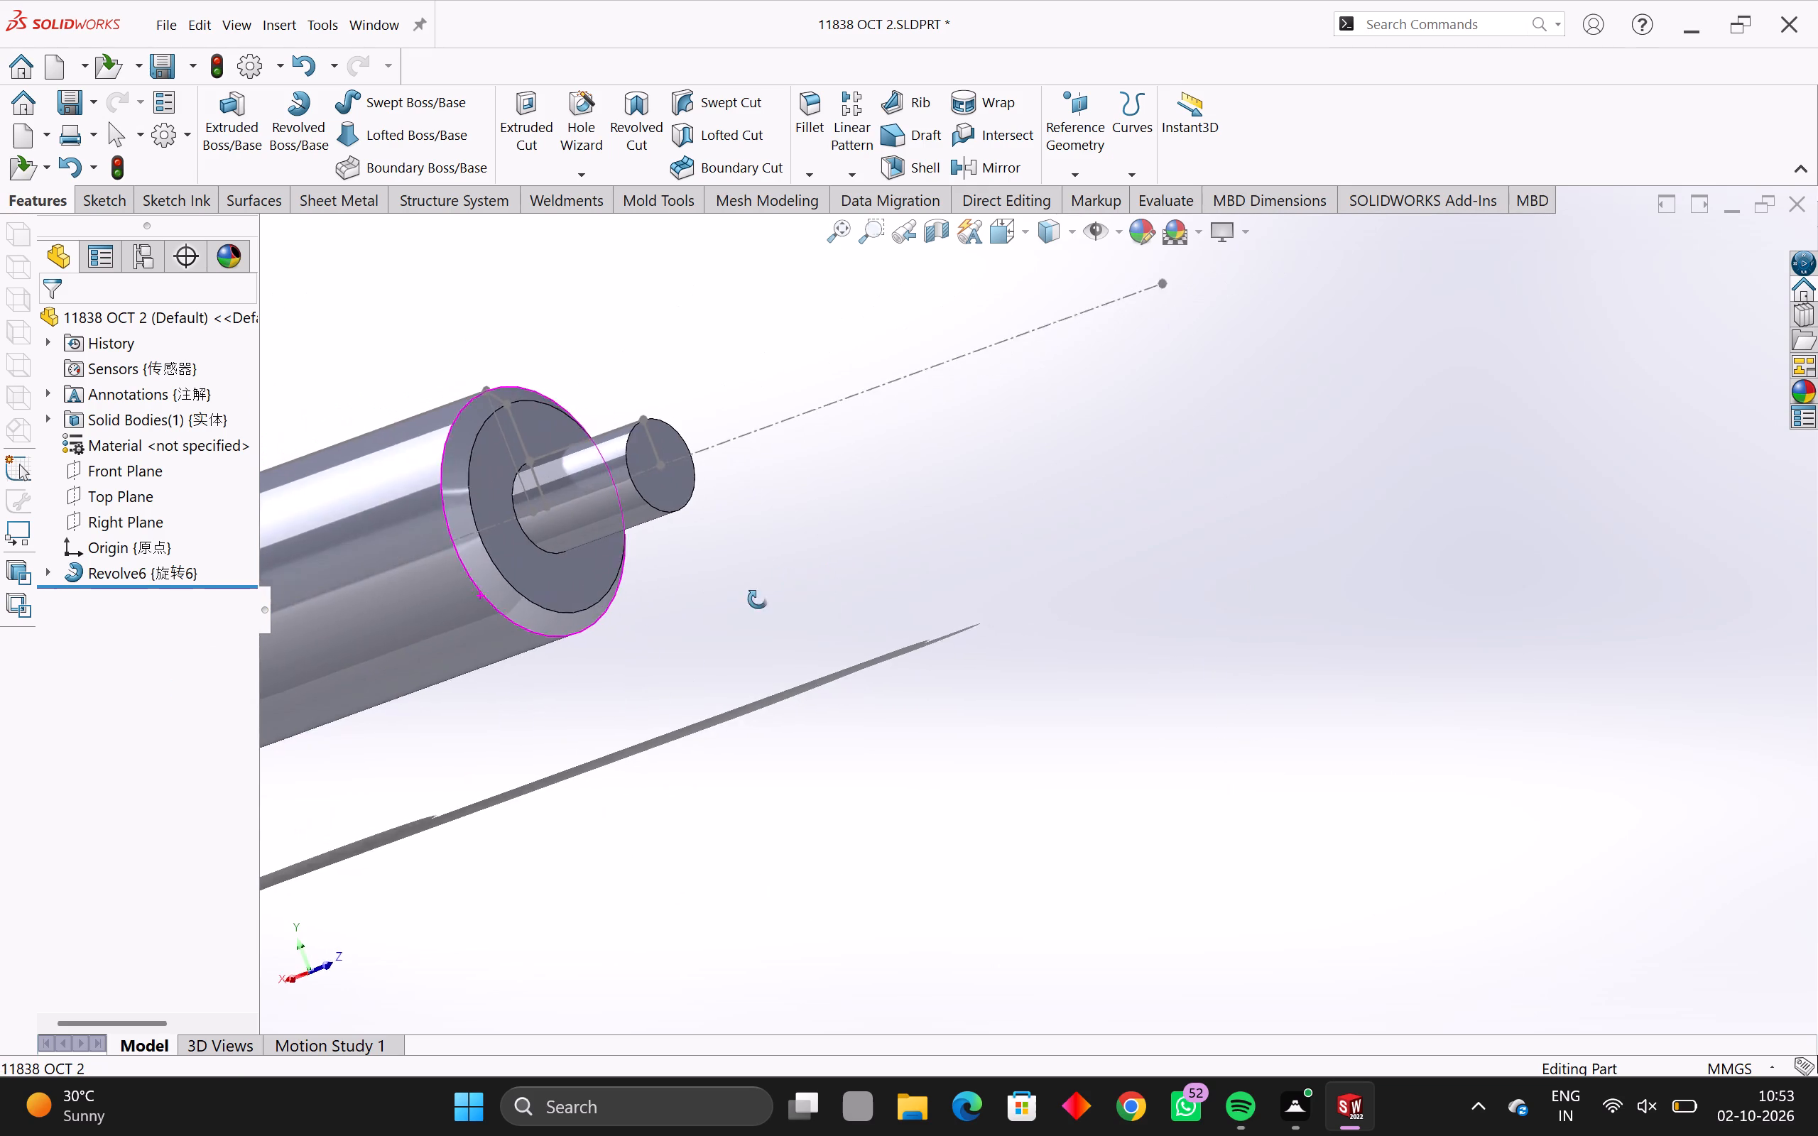
middle_drag(758, 599, 285, 634)
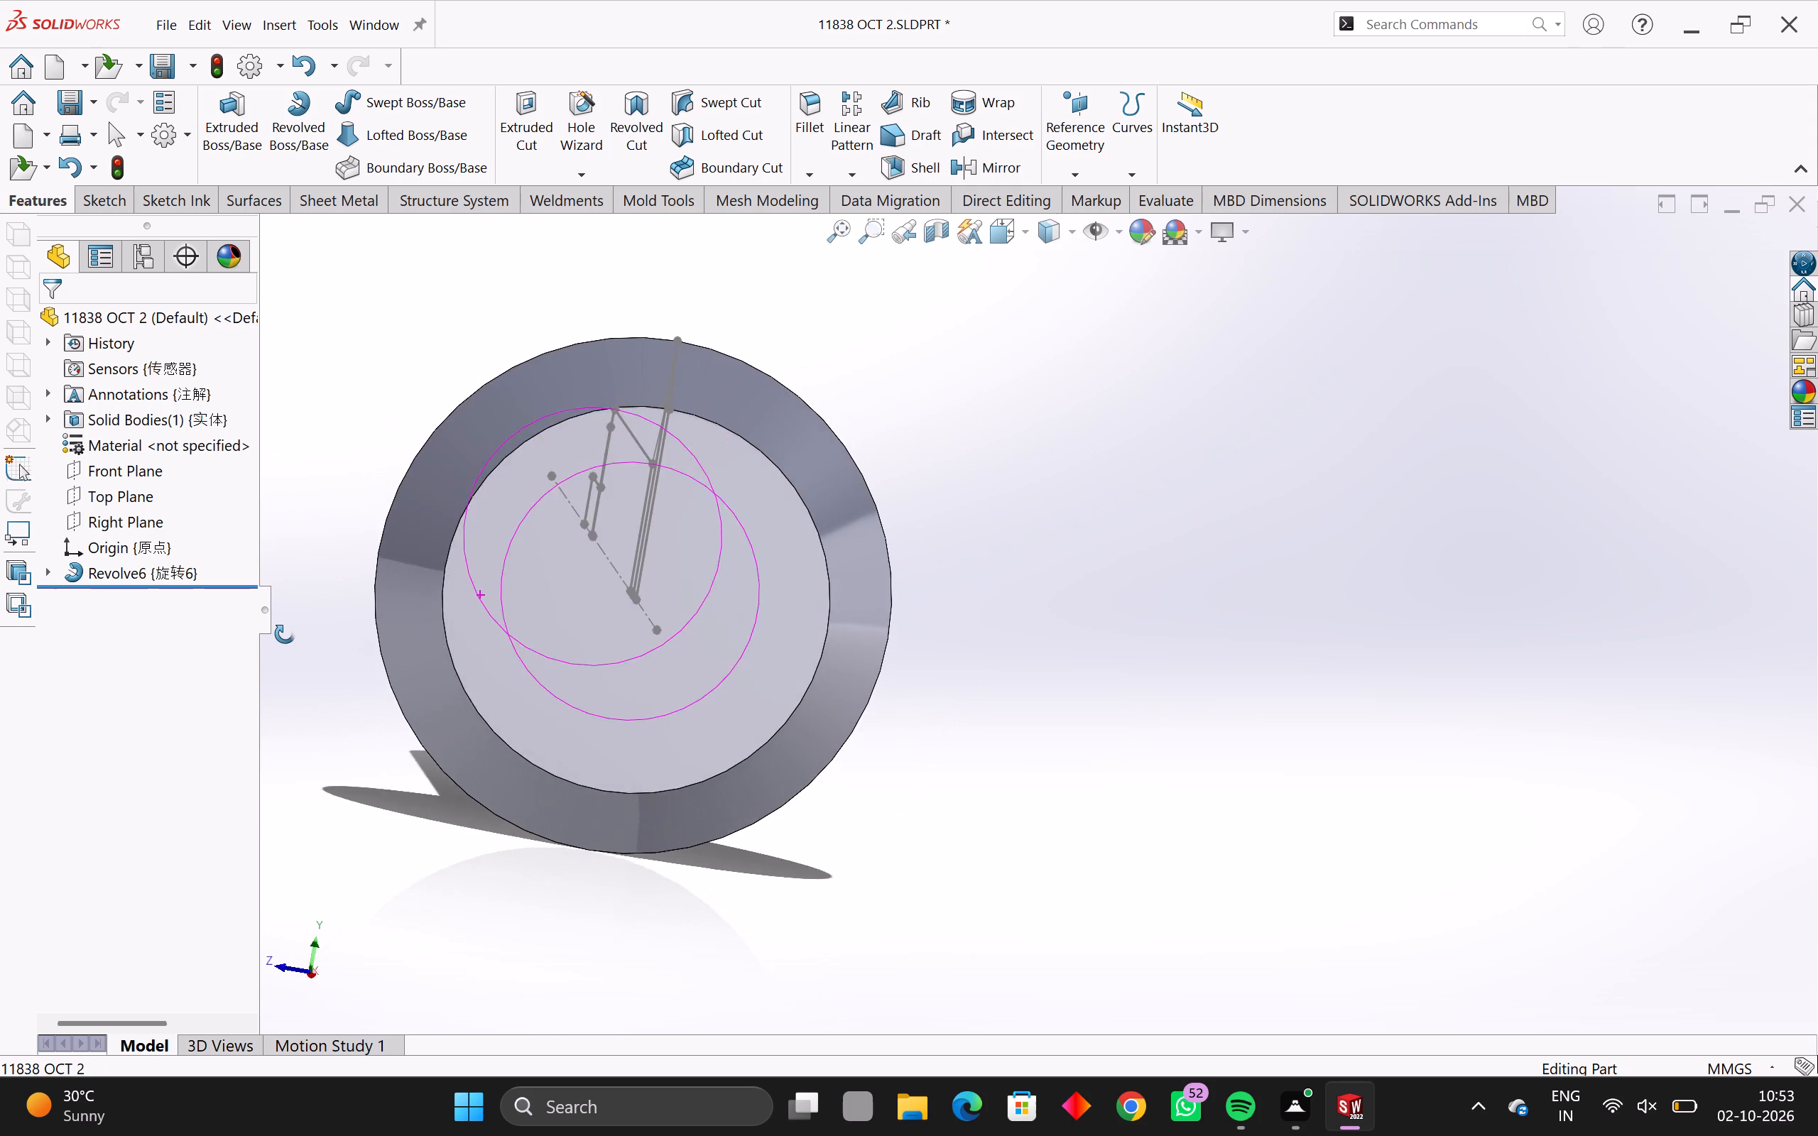
middle_drag(285, 634, 408, 581)
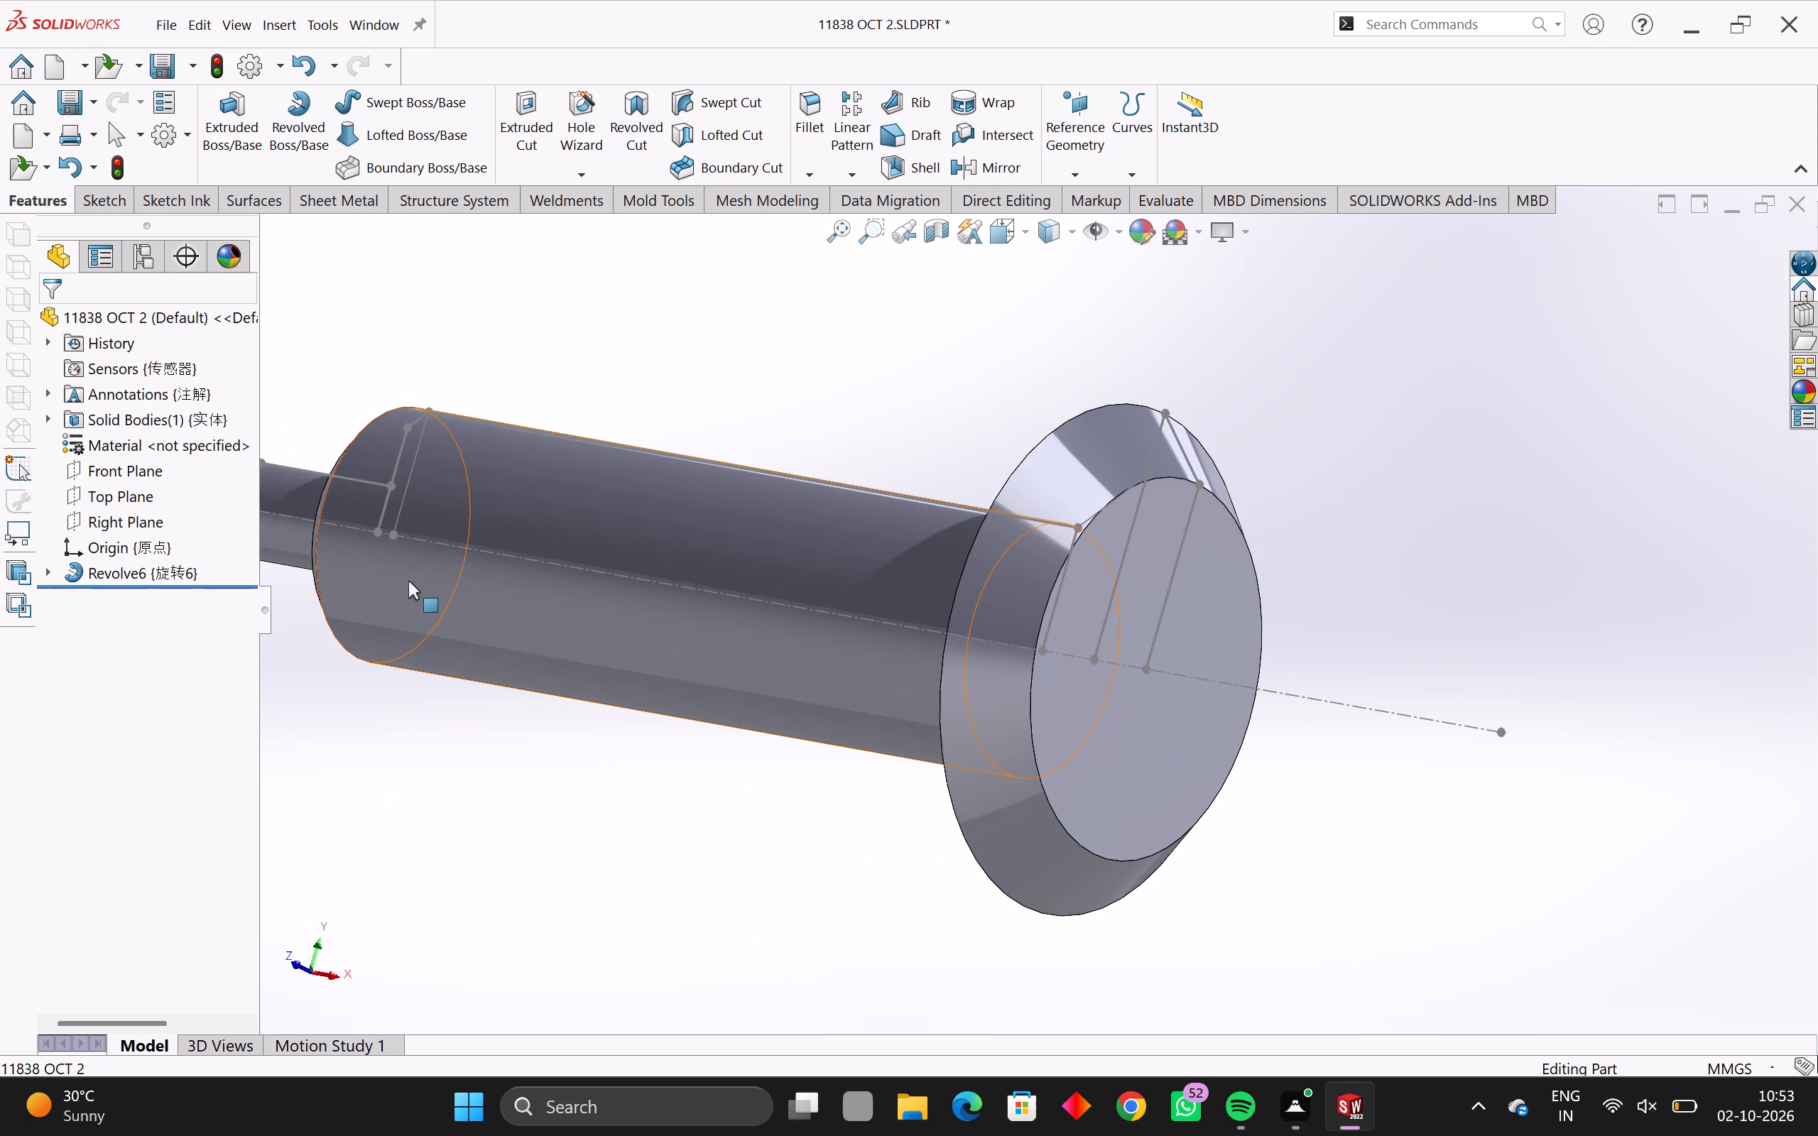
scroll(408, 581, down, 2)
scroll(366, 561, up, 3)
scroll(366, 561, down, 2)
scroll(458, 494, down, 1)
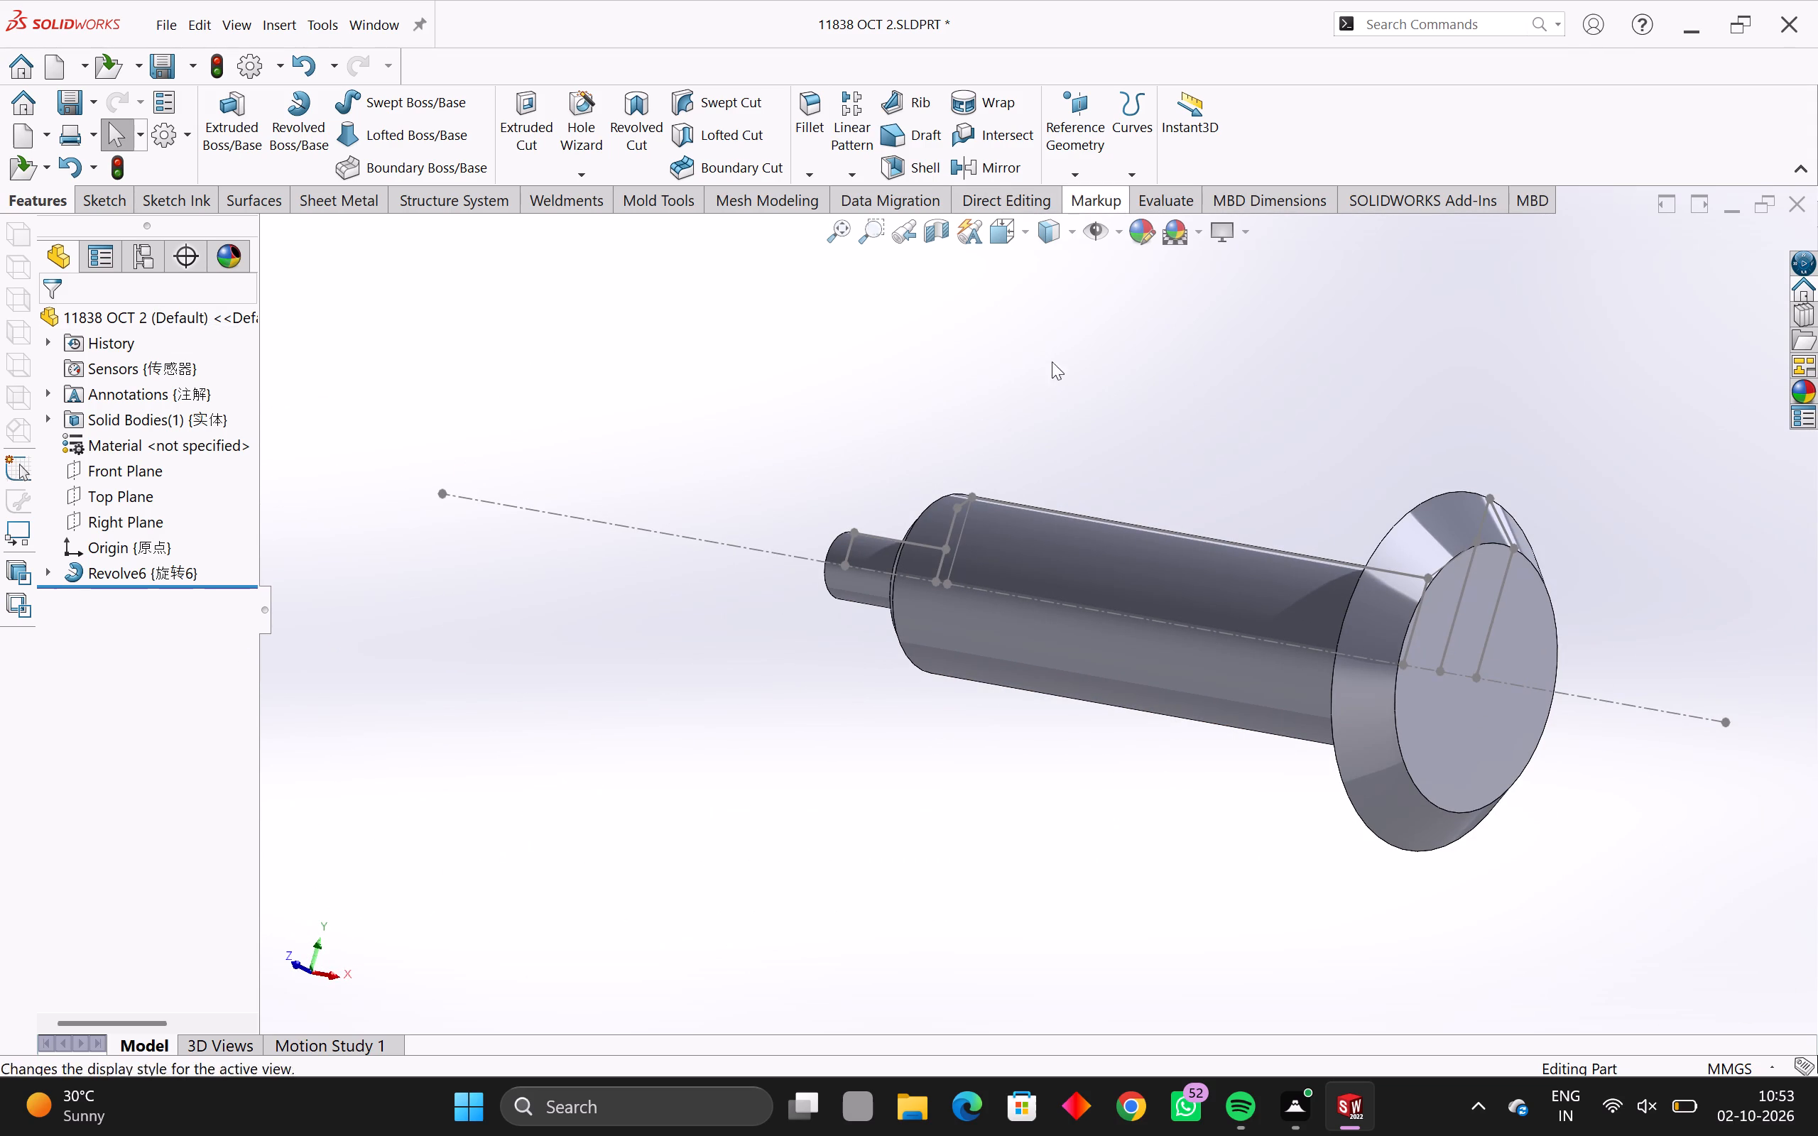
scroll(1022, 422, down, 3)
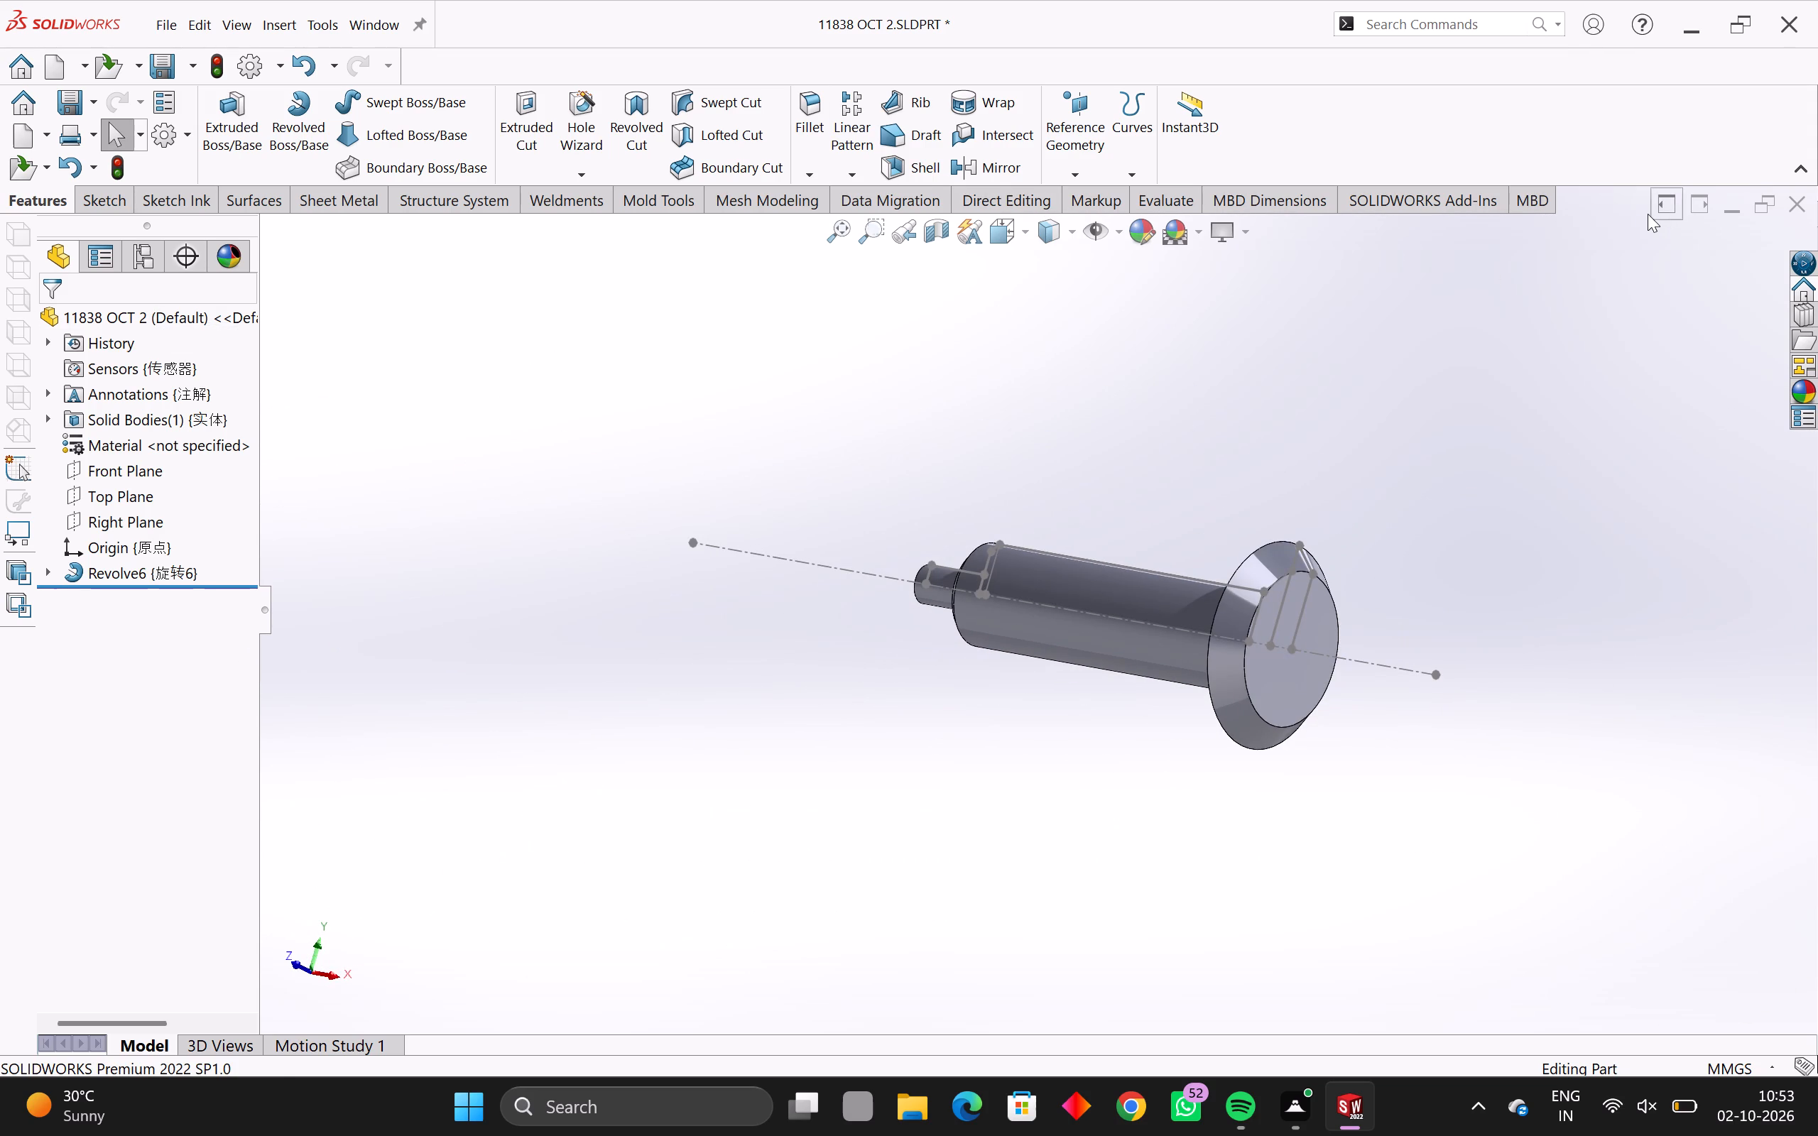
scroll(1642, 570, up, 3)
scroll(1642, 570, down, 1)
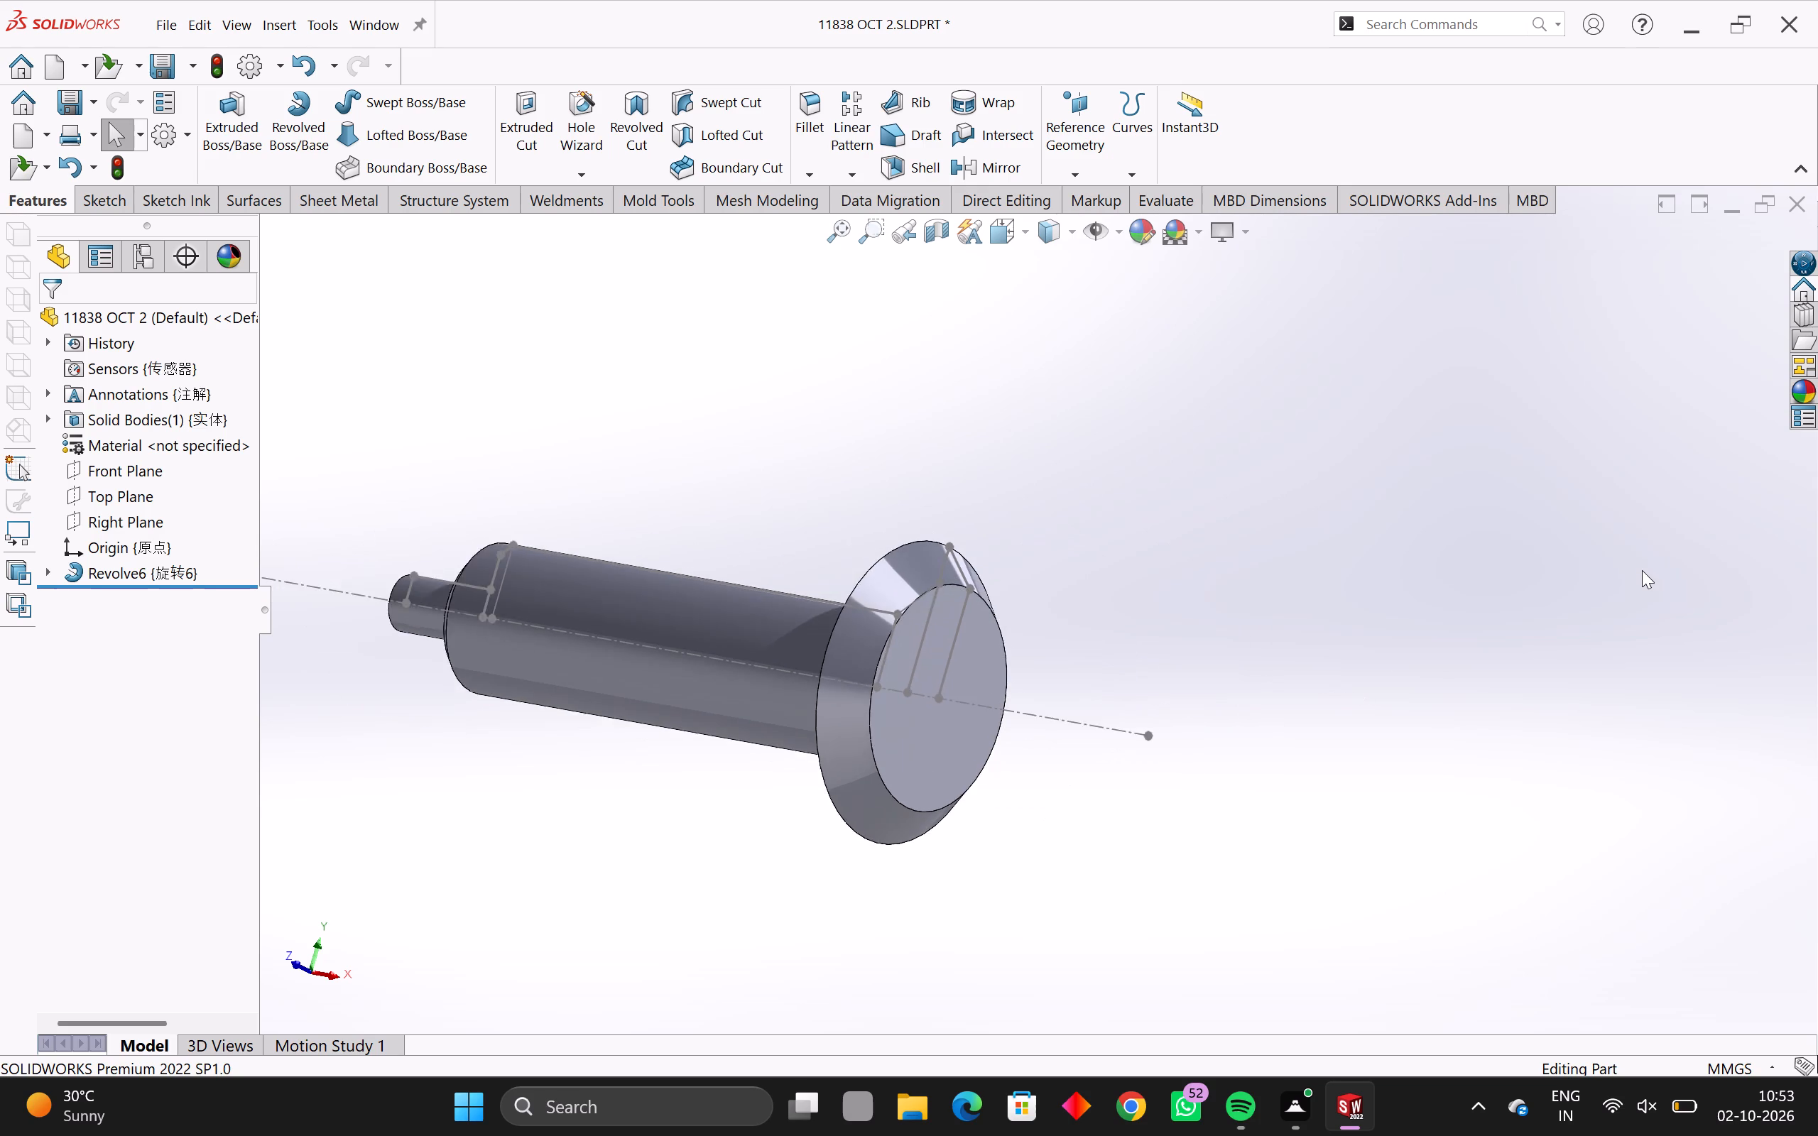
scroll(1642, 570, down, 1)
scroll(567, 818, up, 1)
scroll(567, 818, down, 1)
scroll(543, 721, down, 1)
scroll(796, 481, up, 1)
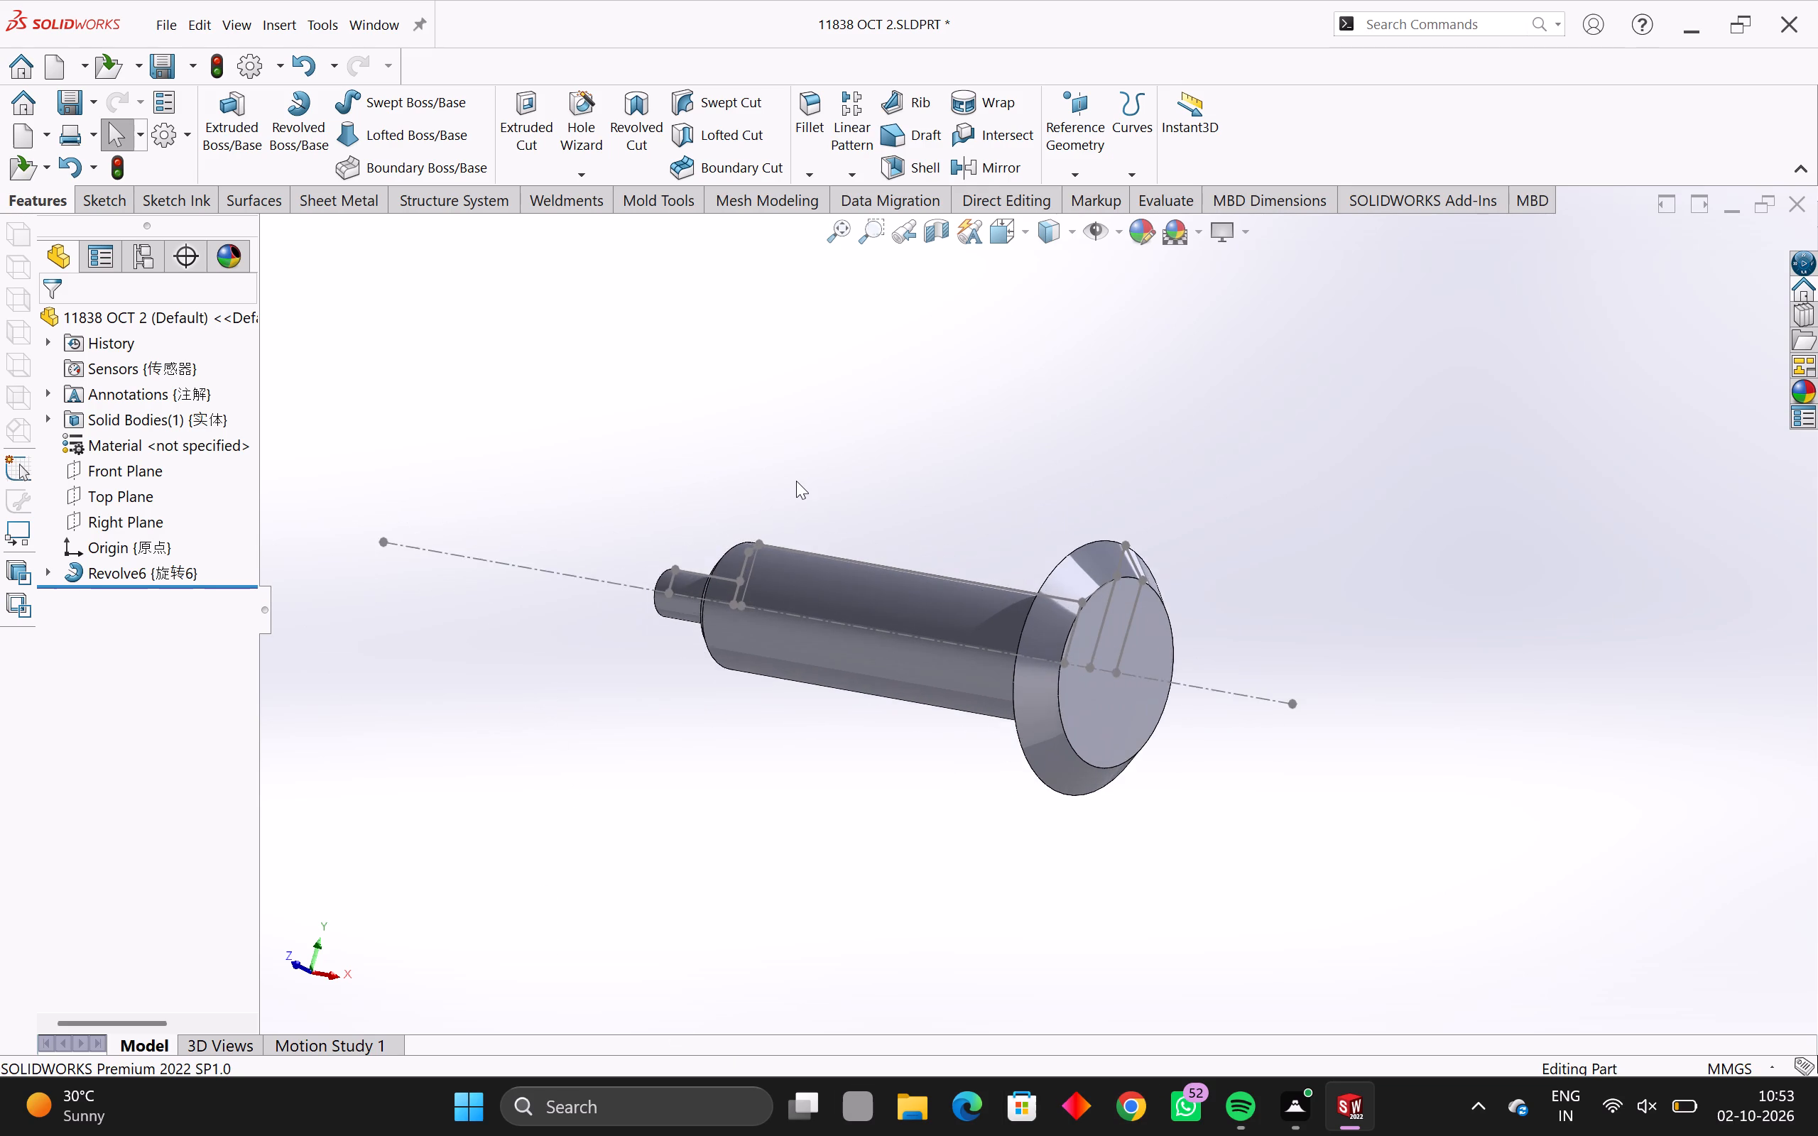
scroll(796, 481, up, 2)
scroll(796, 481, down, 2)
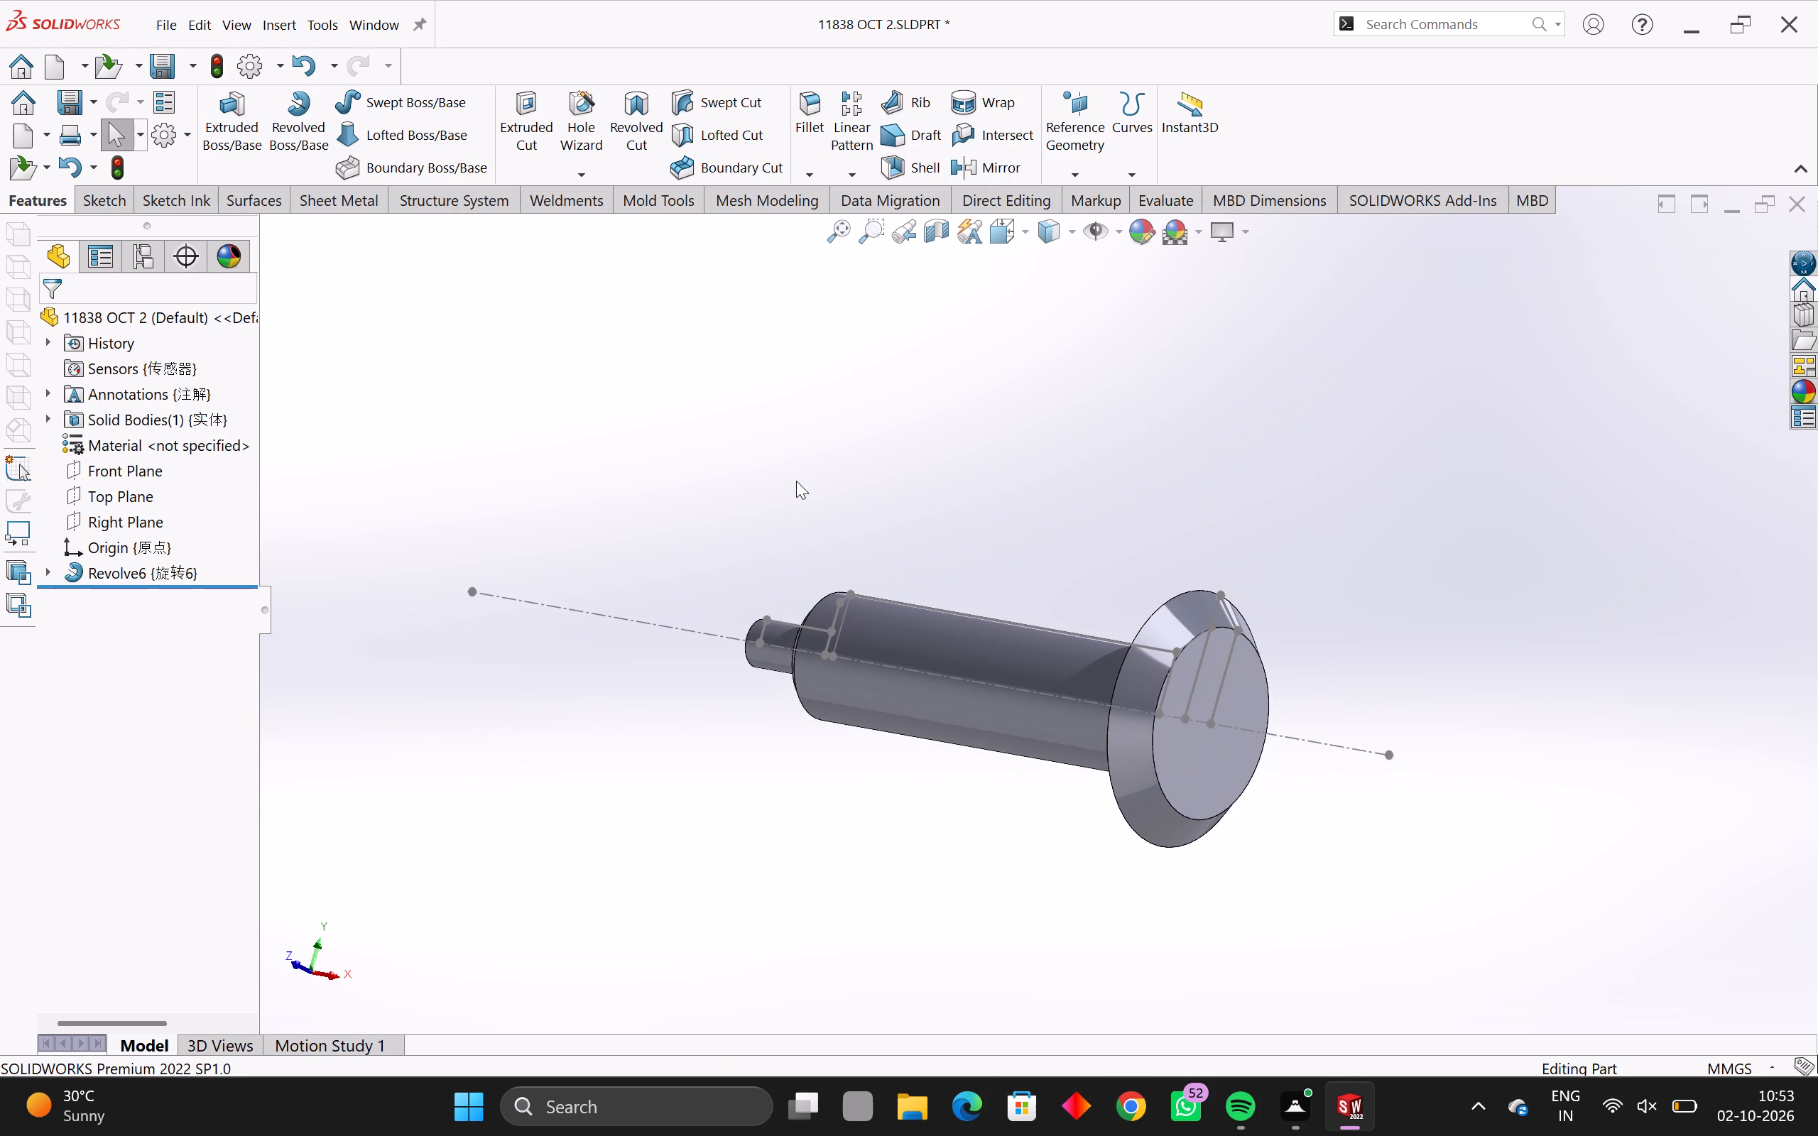
Inspect the revolved shaft from the side and from both ends, including the flared head and the stepped tip.
middle_drag(808, 476, 903, 435)
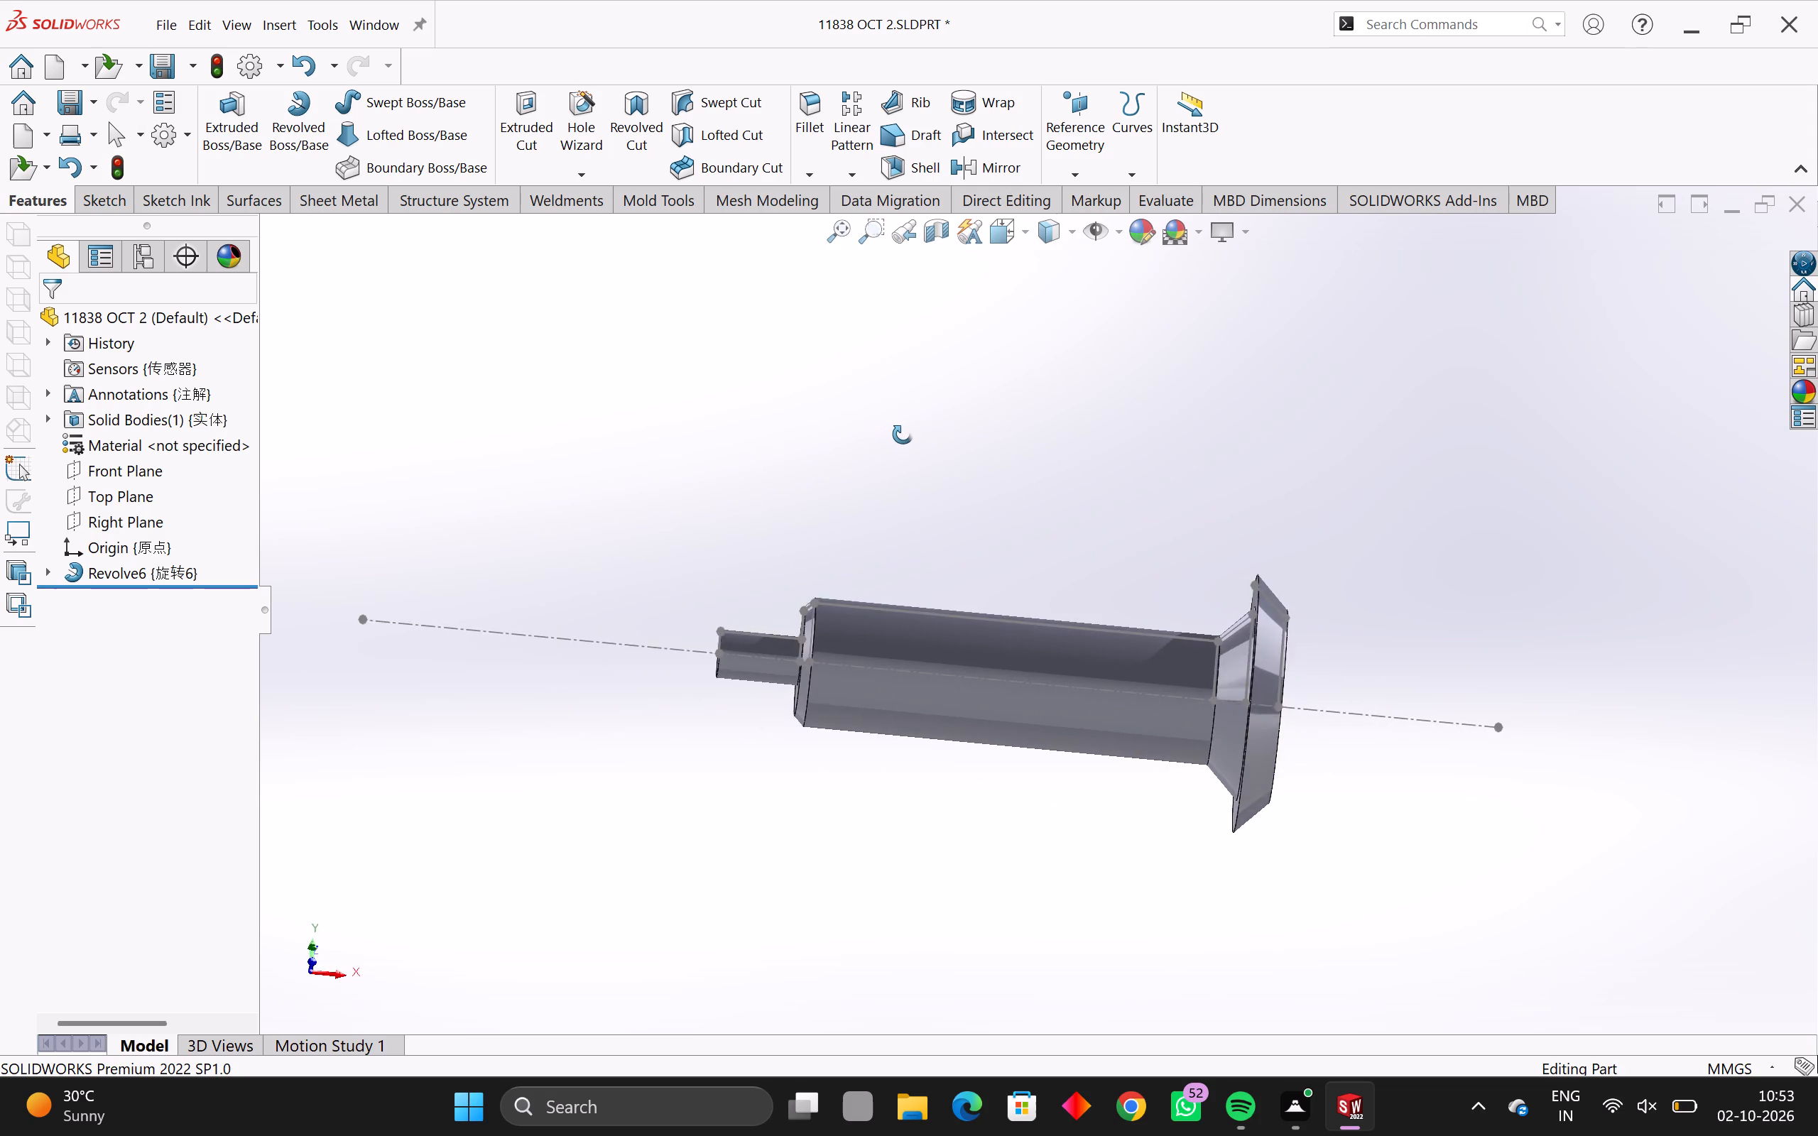
middle_drag(903, 435, 1289, 247)
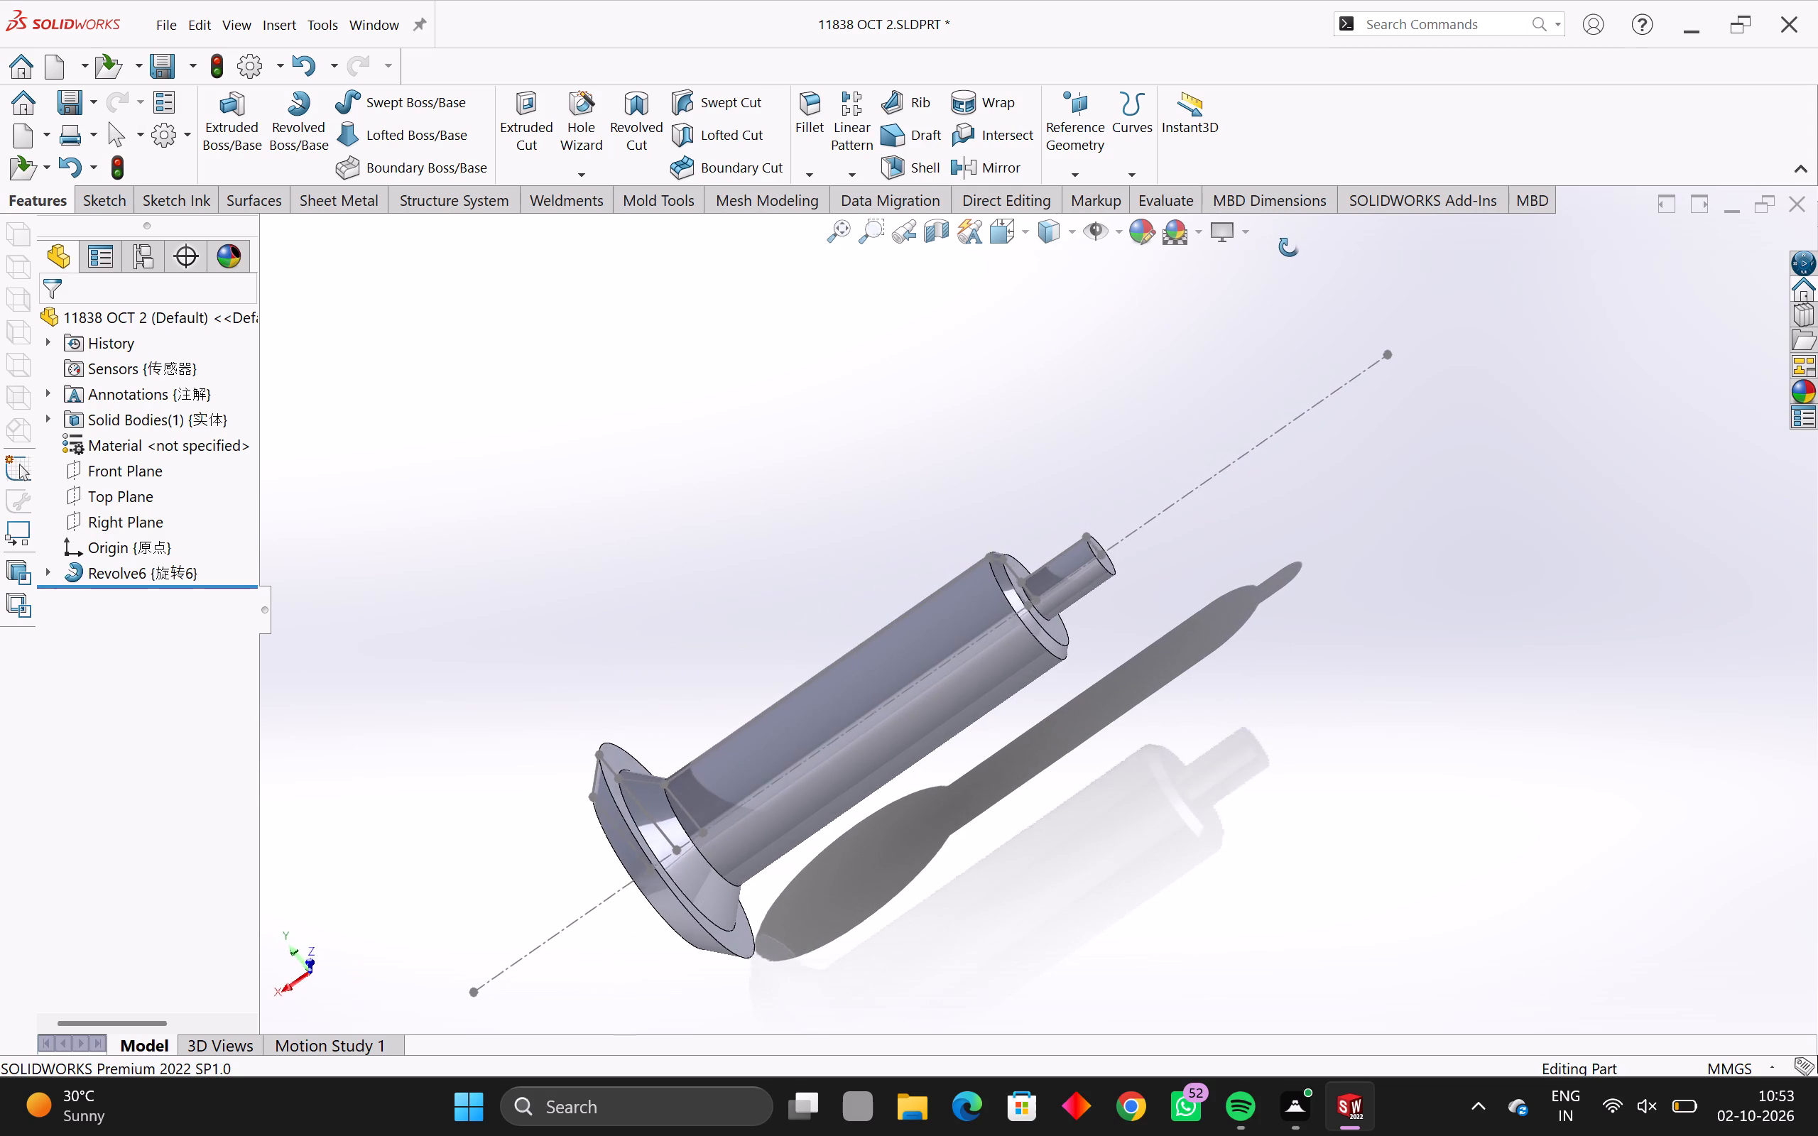
middle_drag(1289, 247, 822, 635)
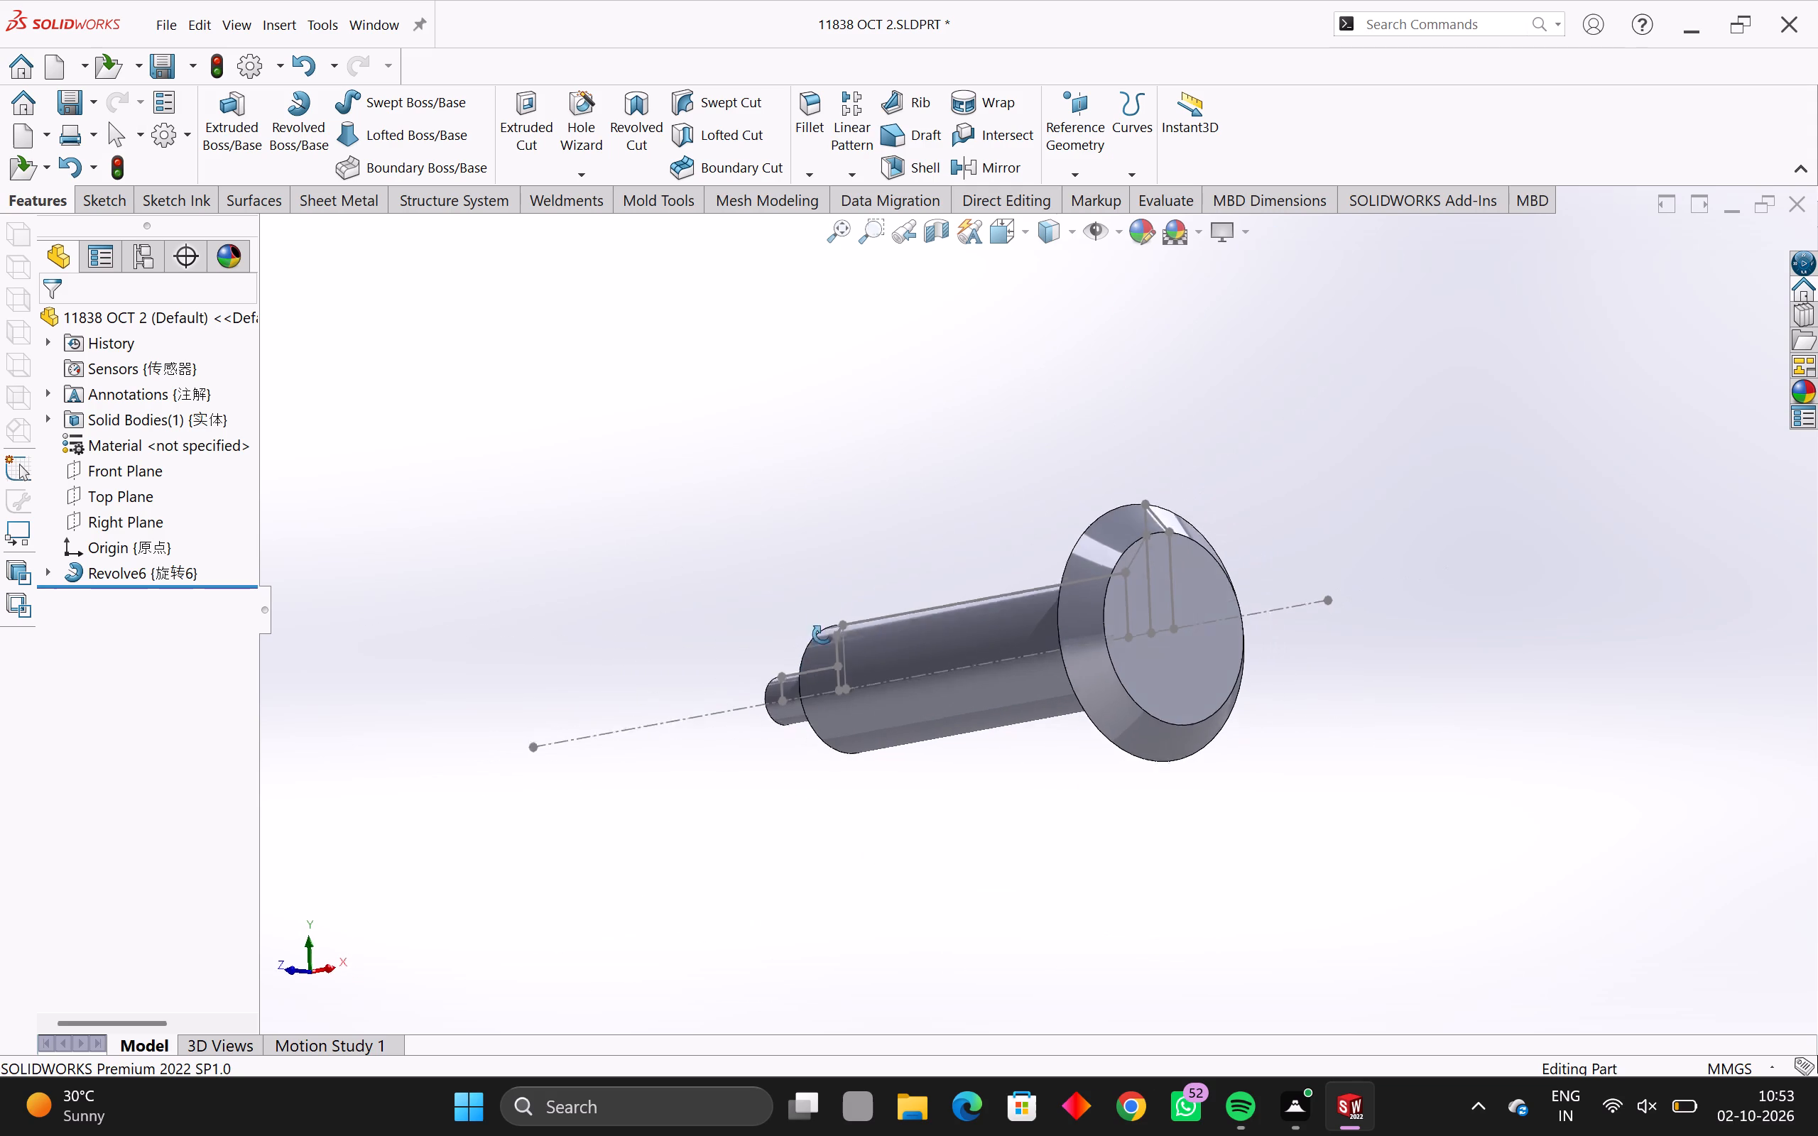
middle_drag(822, 635, 940, 457)
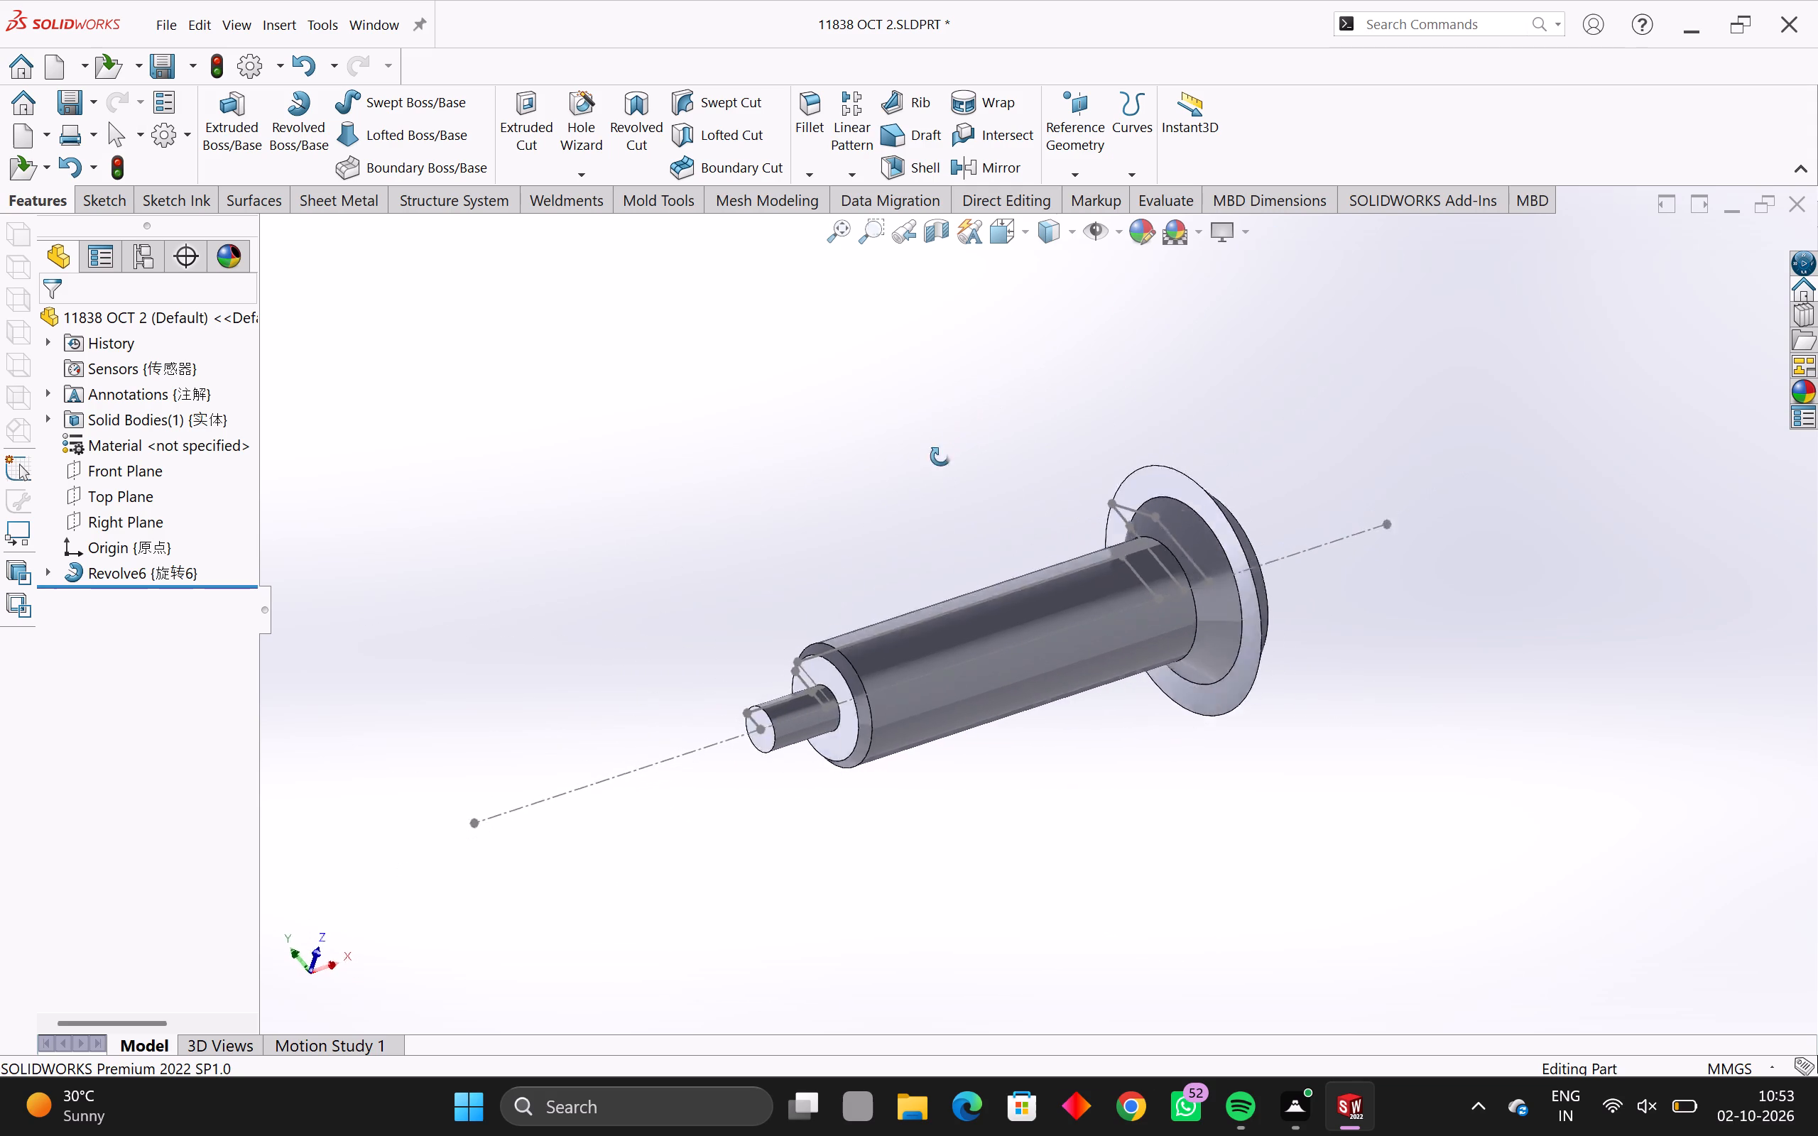
middle_drag(940, 457, 837, 584)
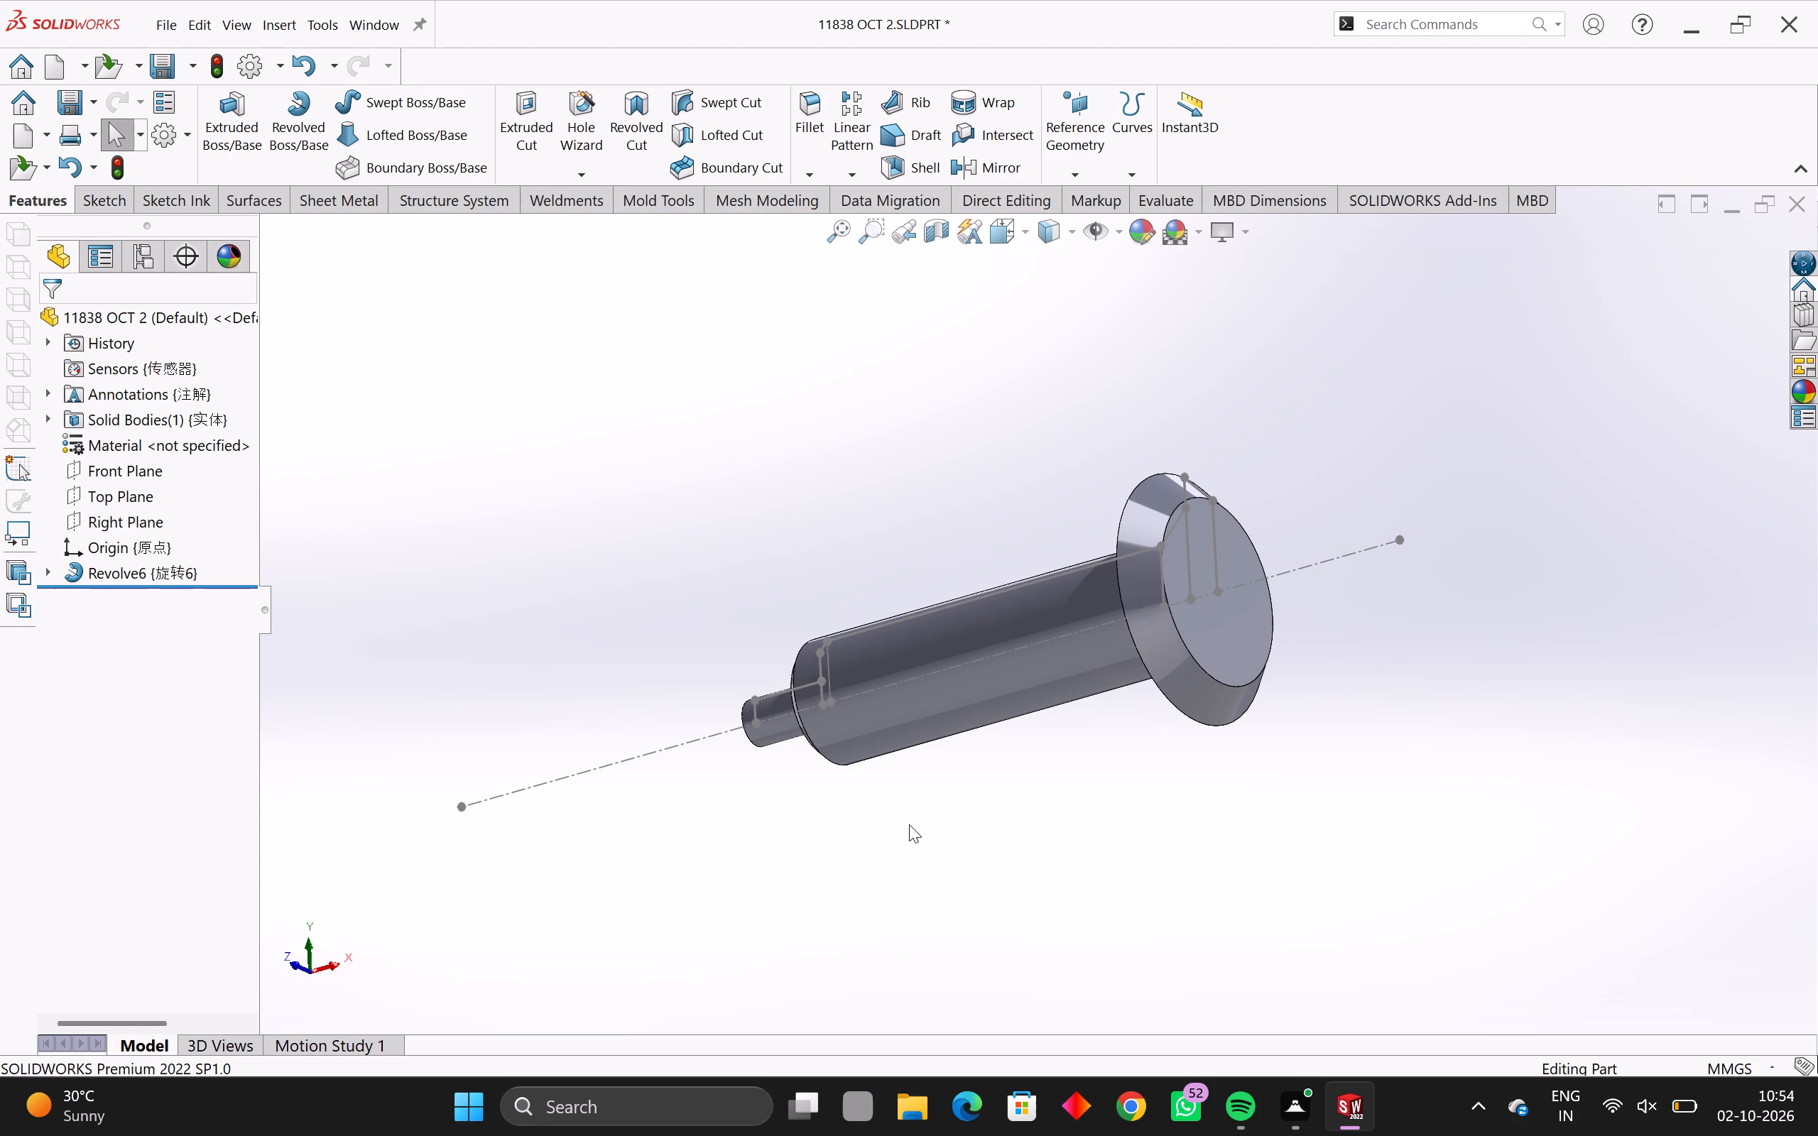
Examine the flared head's end face, its conical underside and the chamfered shoulder at the small-diameter tip.
middle_drag(909, 824, 824, 653)
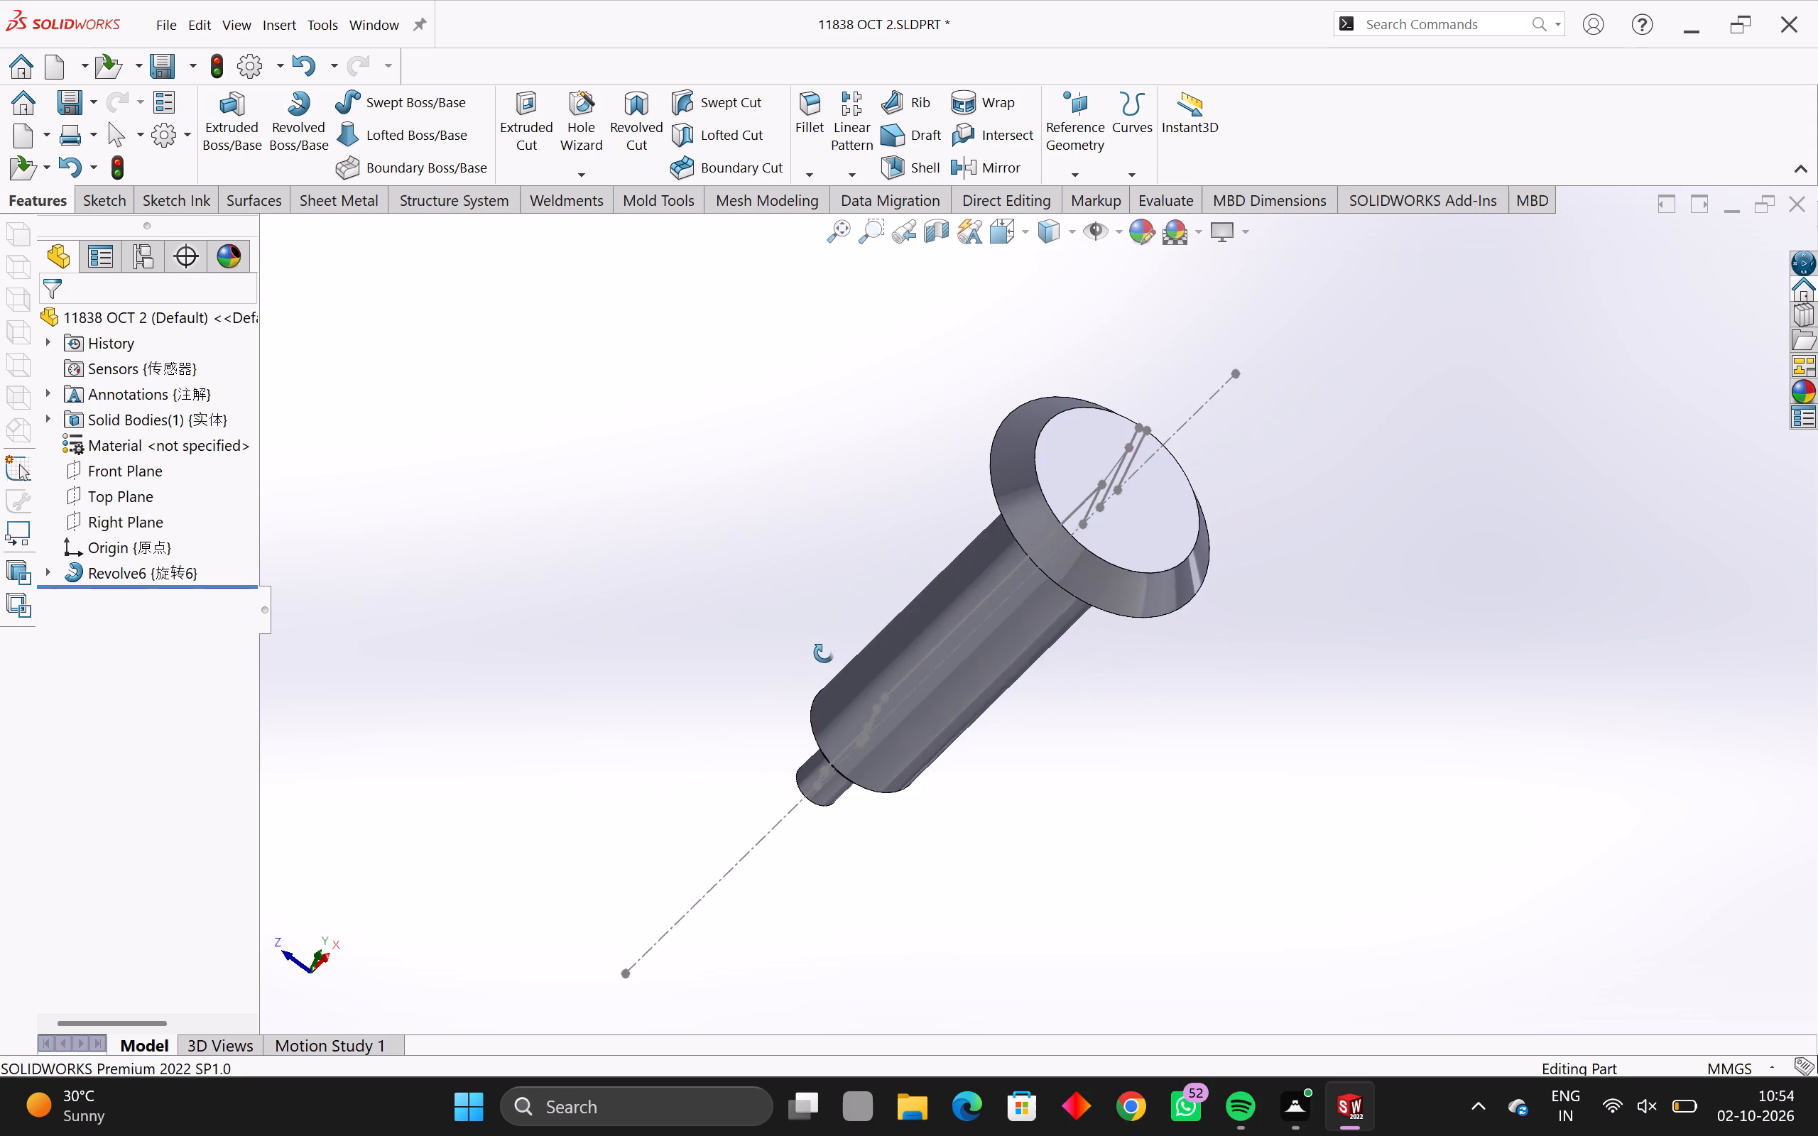
middle_drag(824, 653, 346, 848)
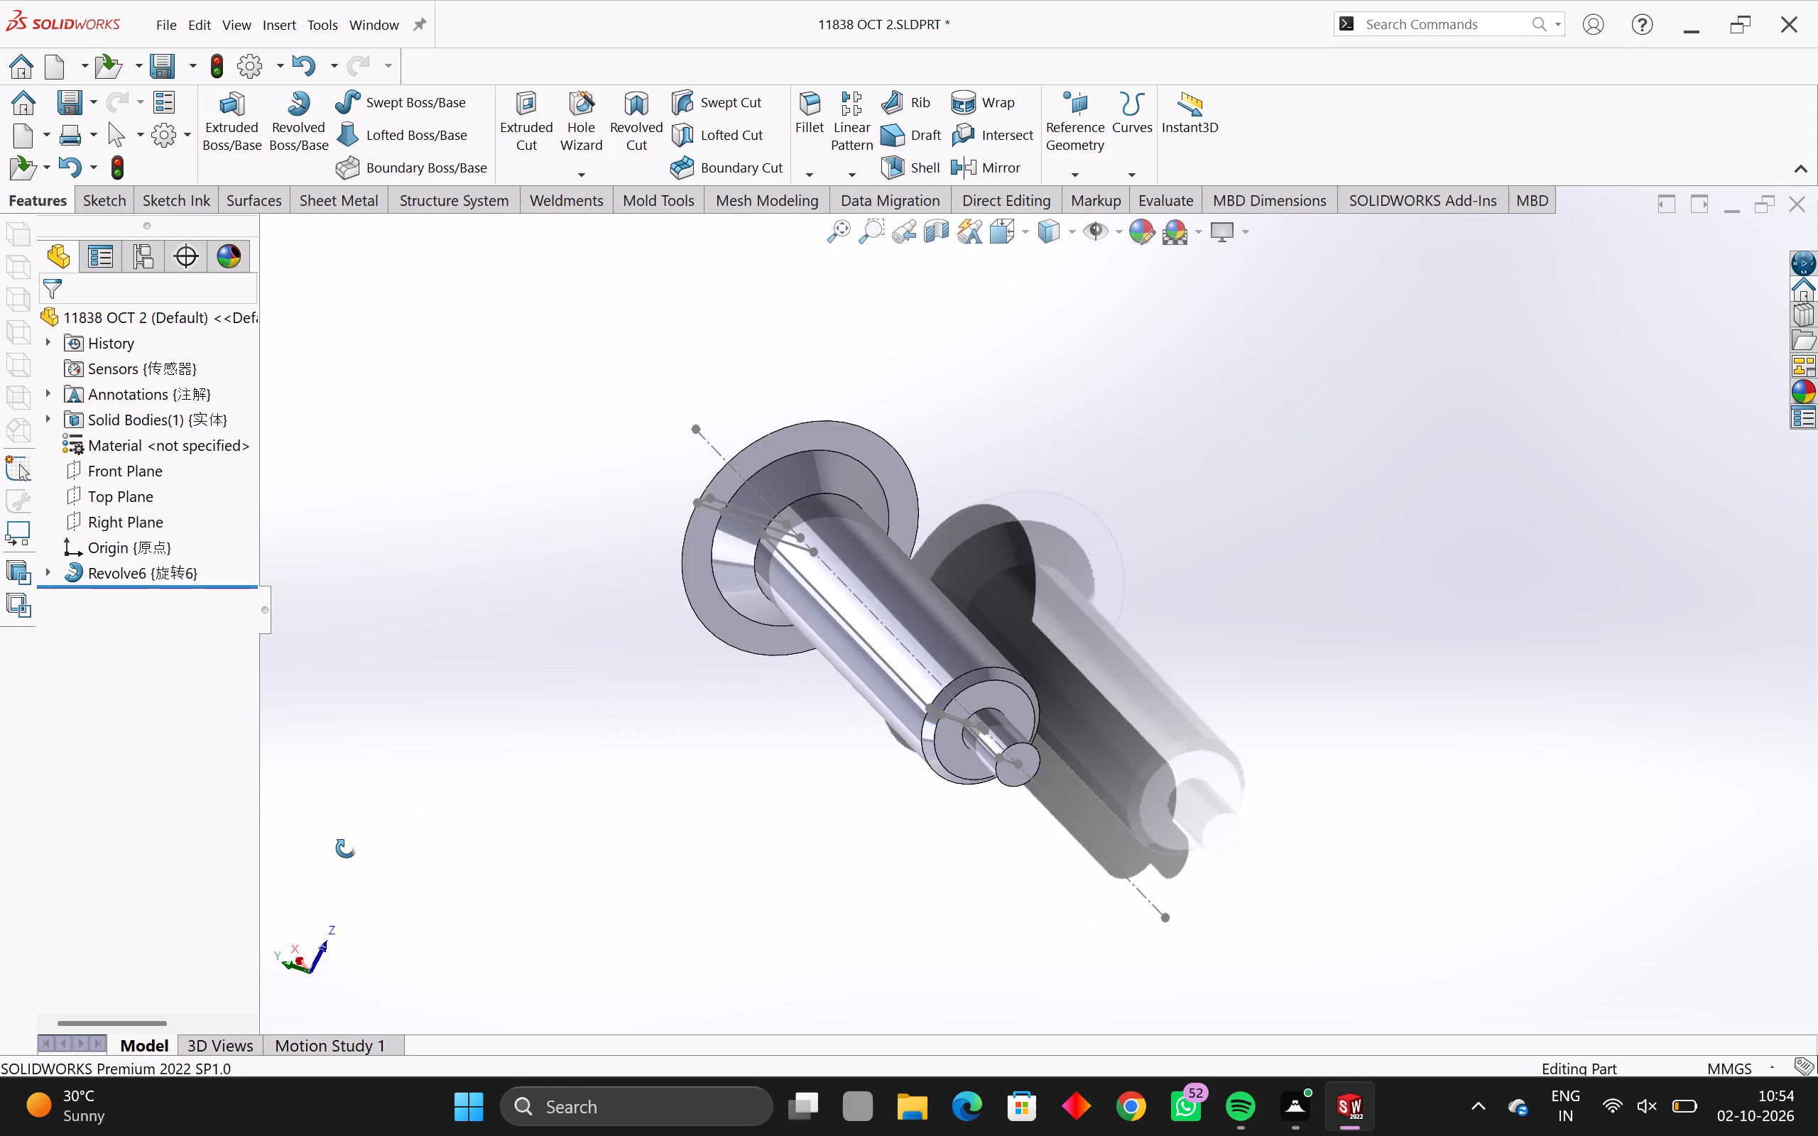
middle_drag(346, 848, 161, 829)
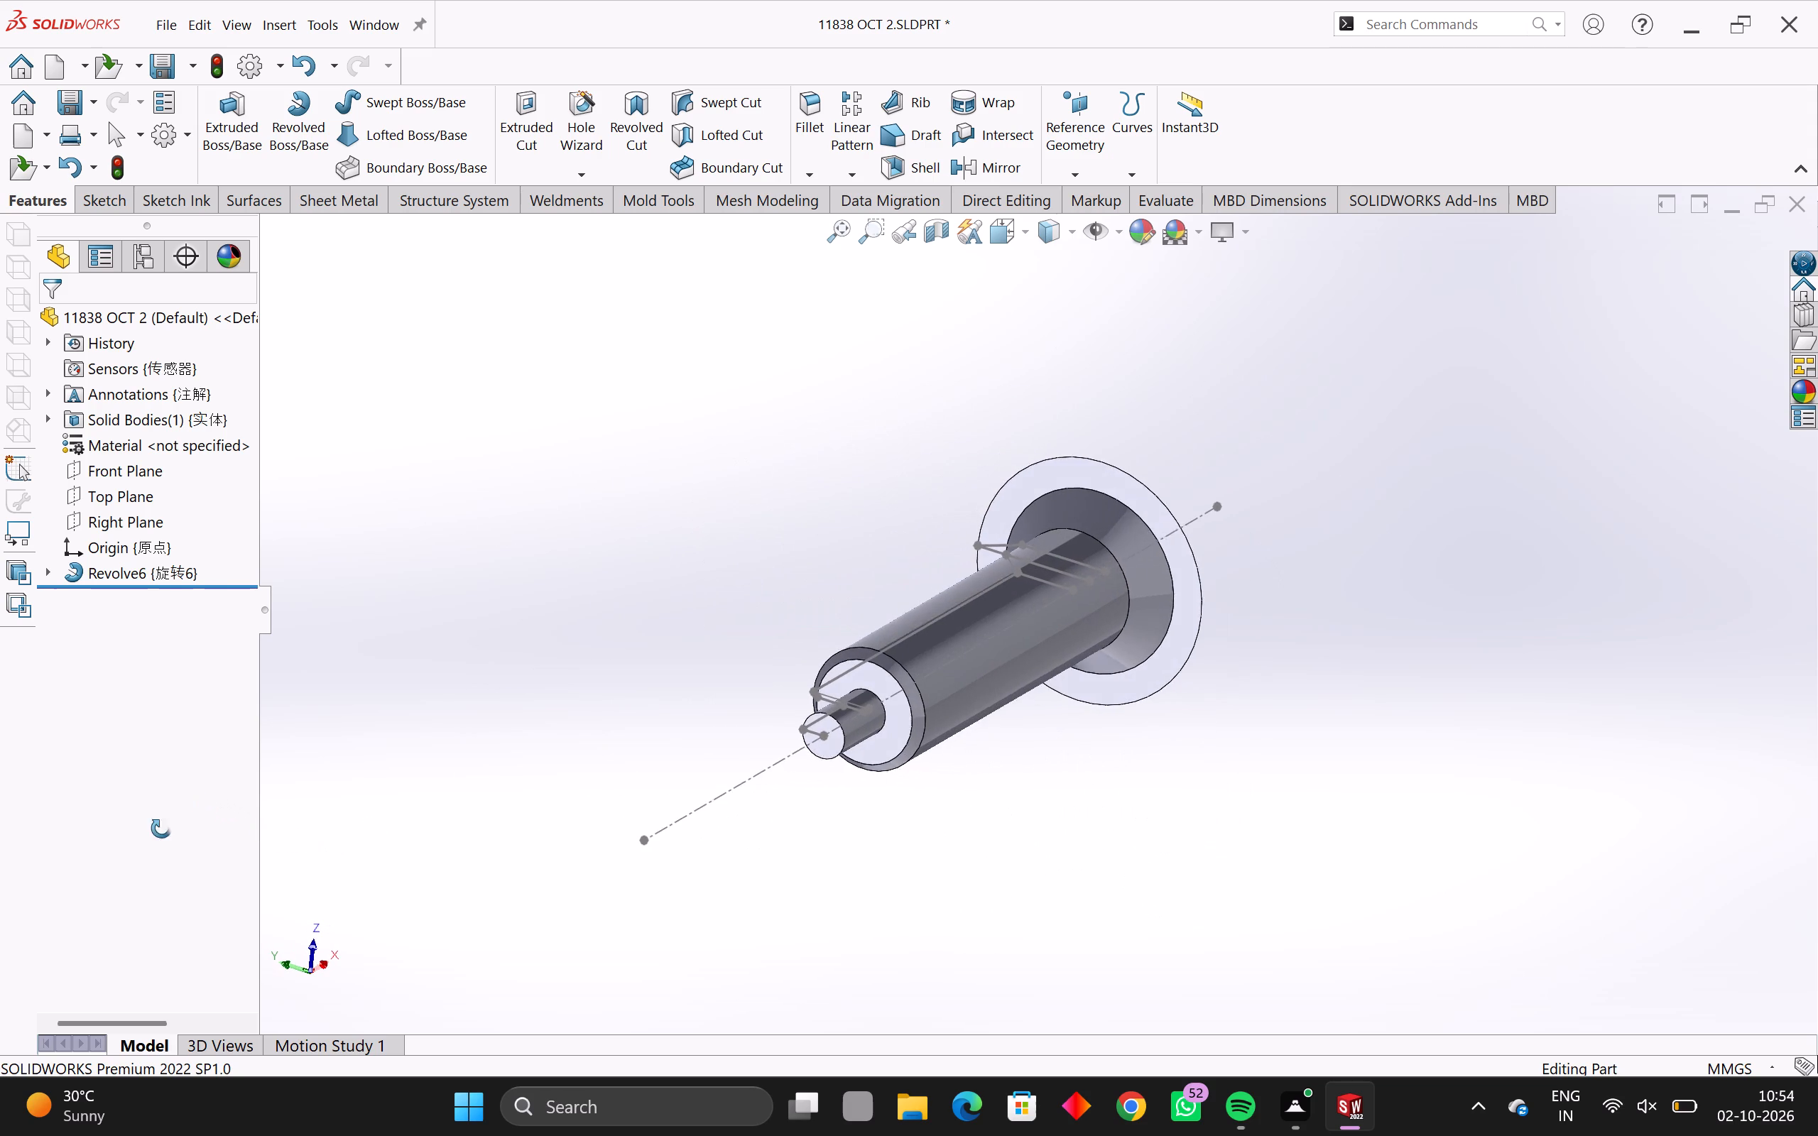
middle_drag(161, 829, 643, 572)
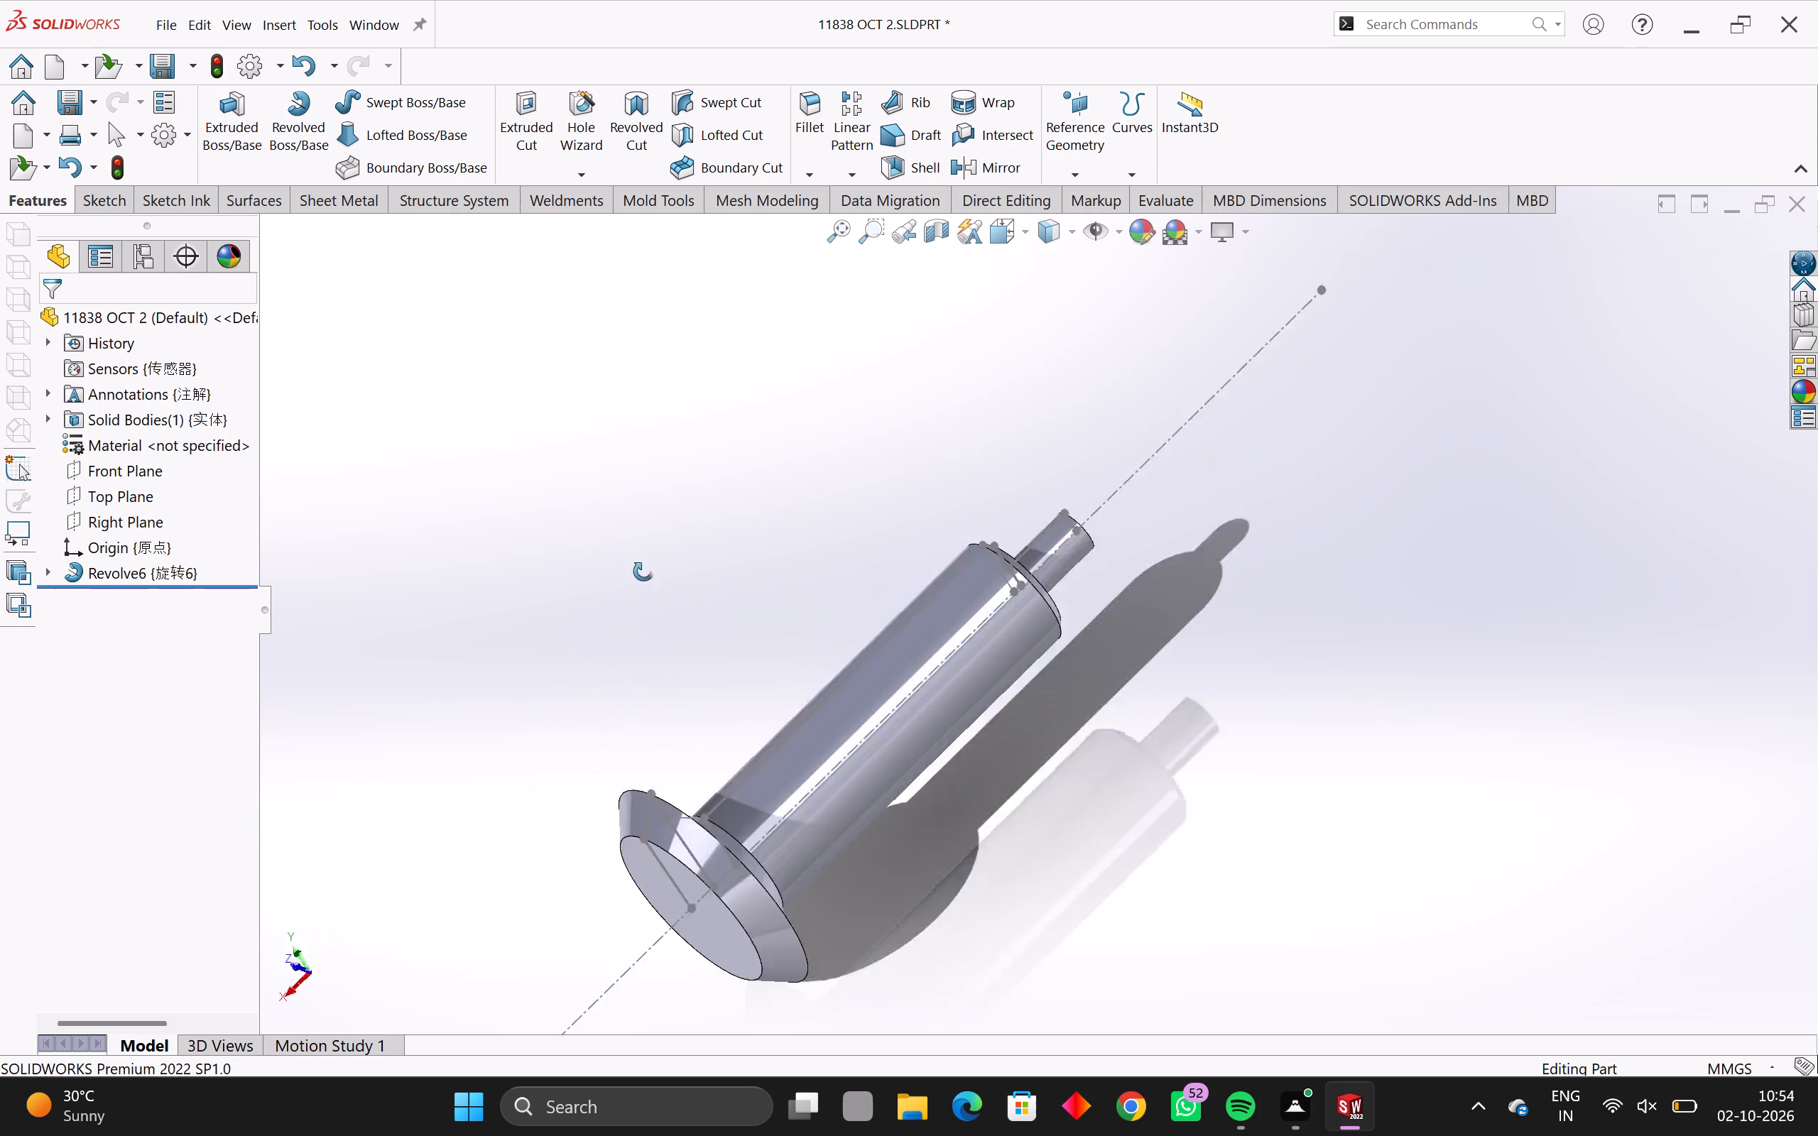
middle_drag(643, 572, 1163, 225)
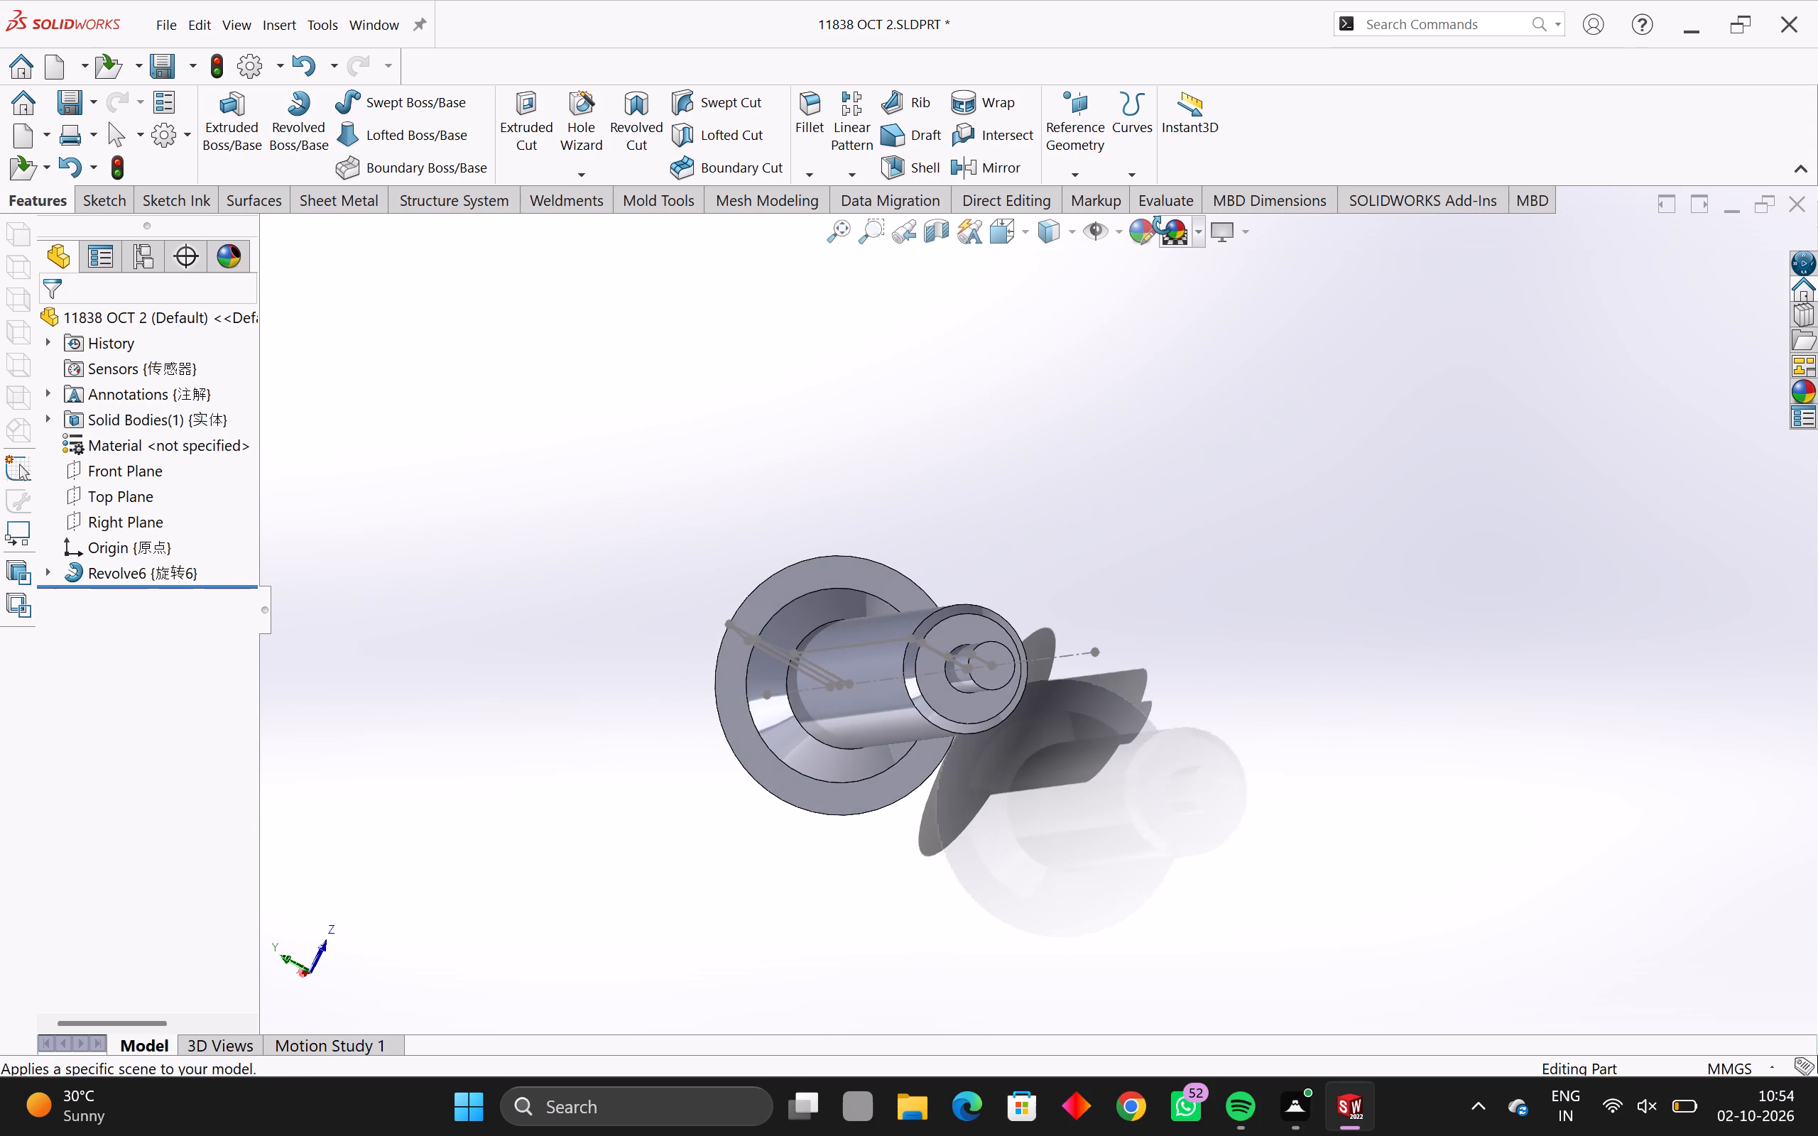
middle_drag(1163, 225, 771, 694)
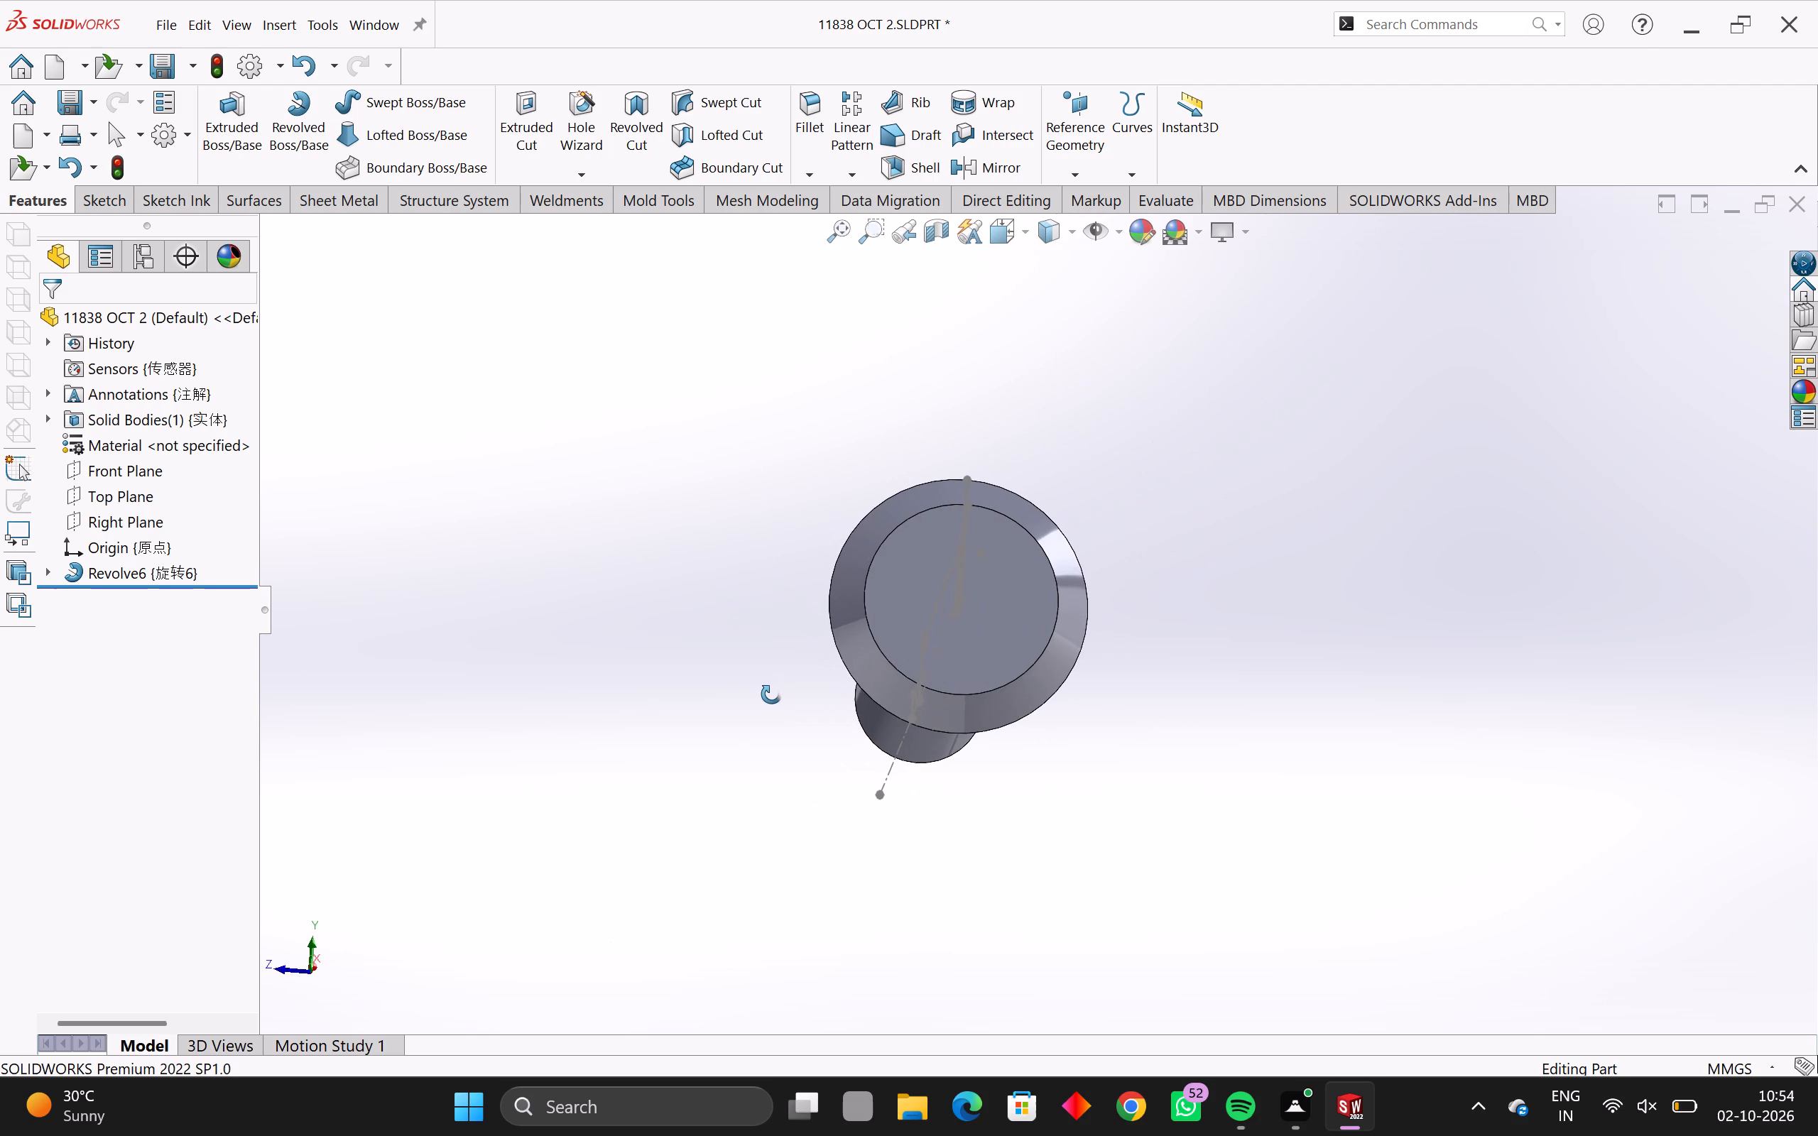
middle_drag(771, 694, 847, 425)
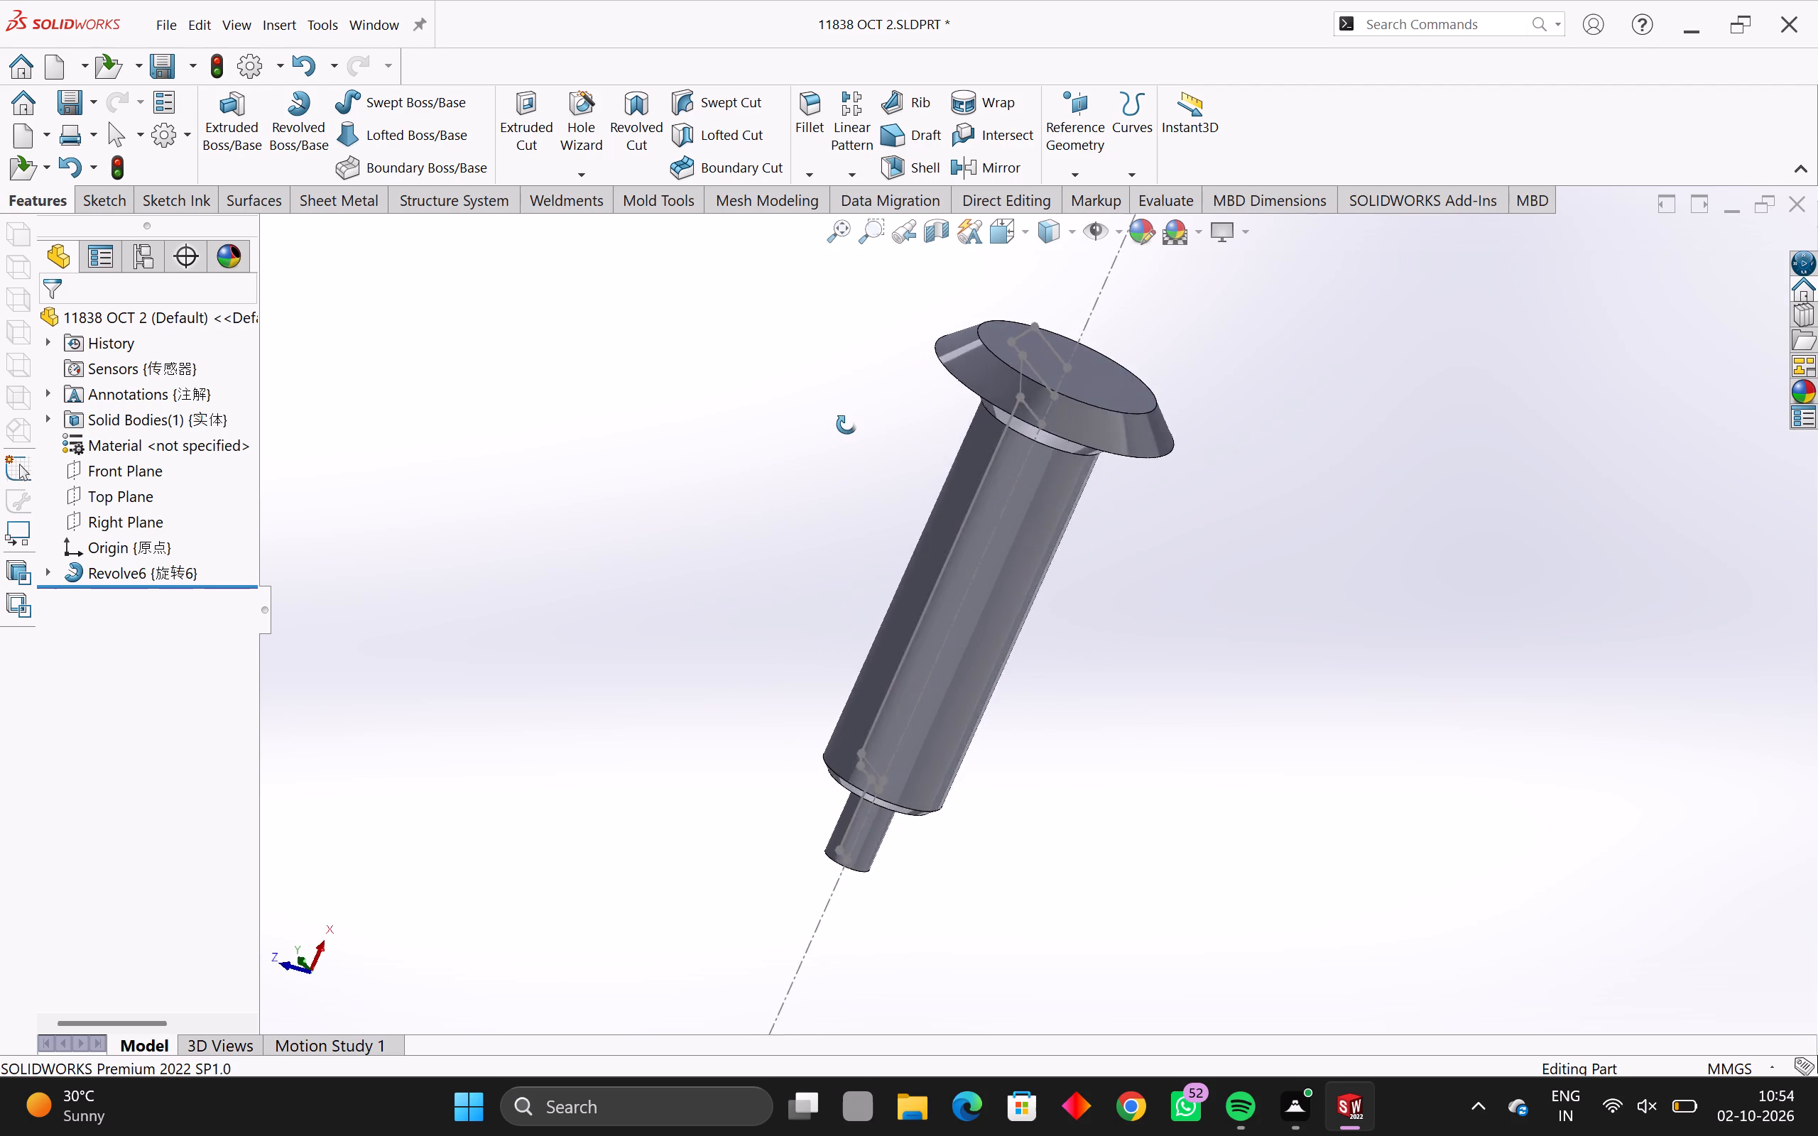
middle_drag(847, 425, 1028, 371)
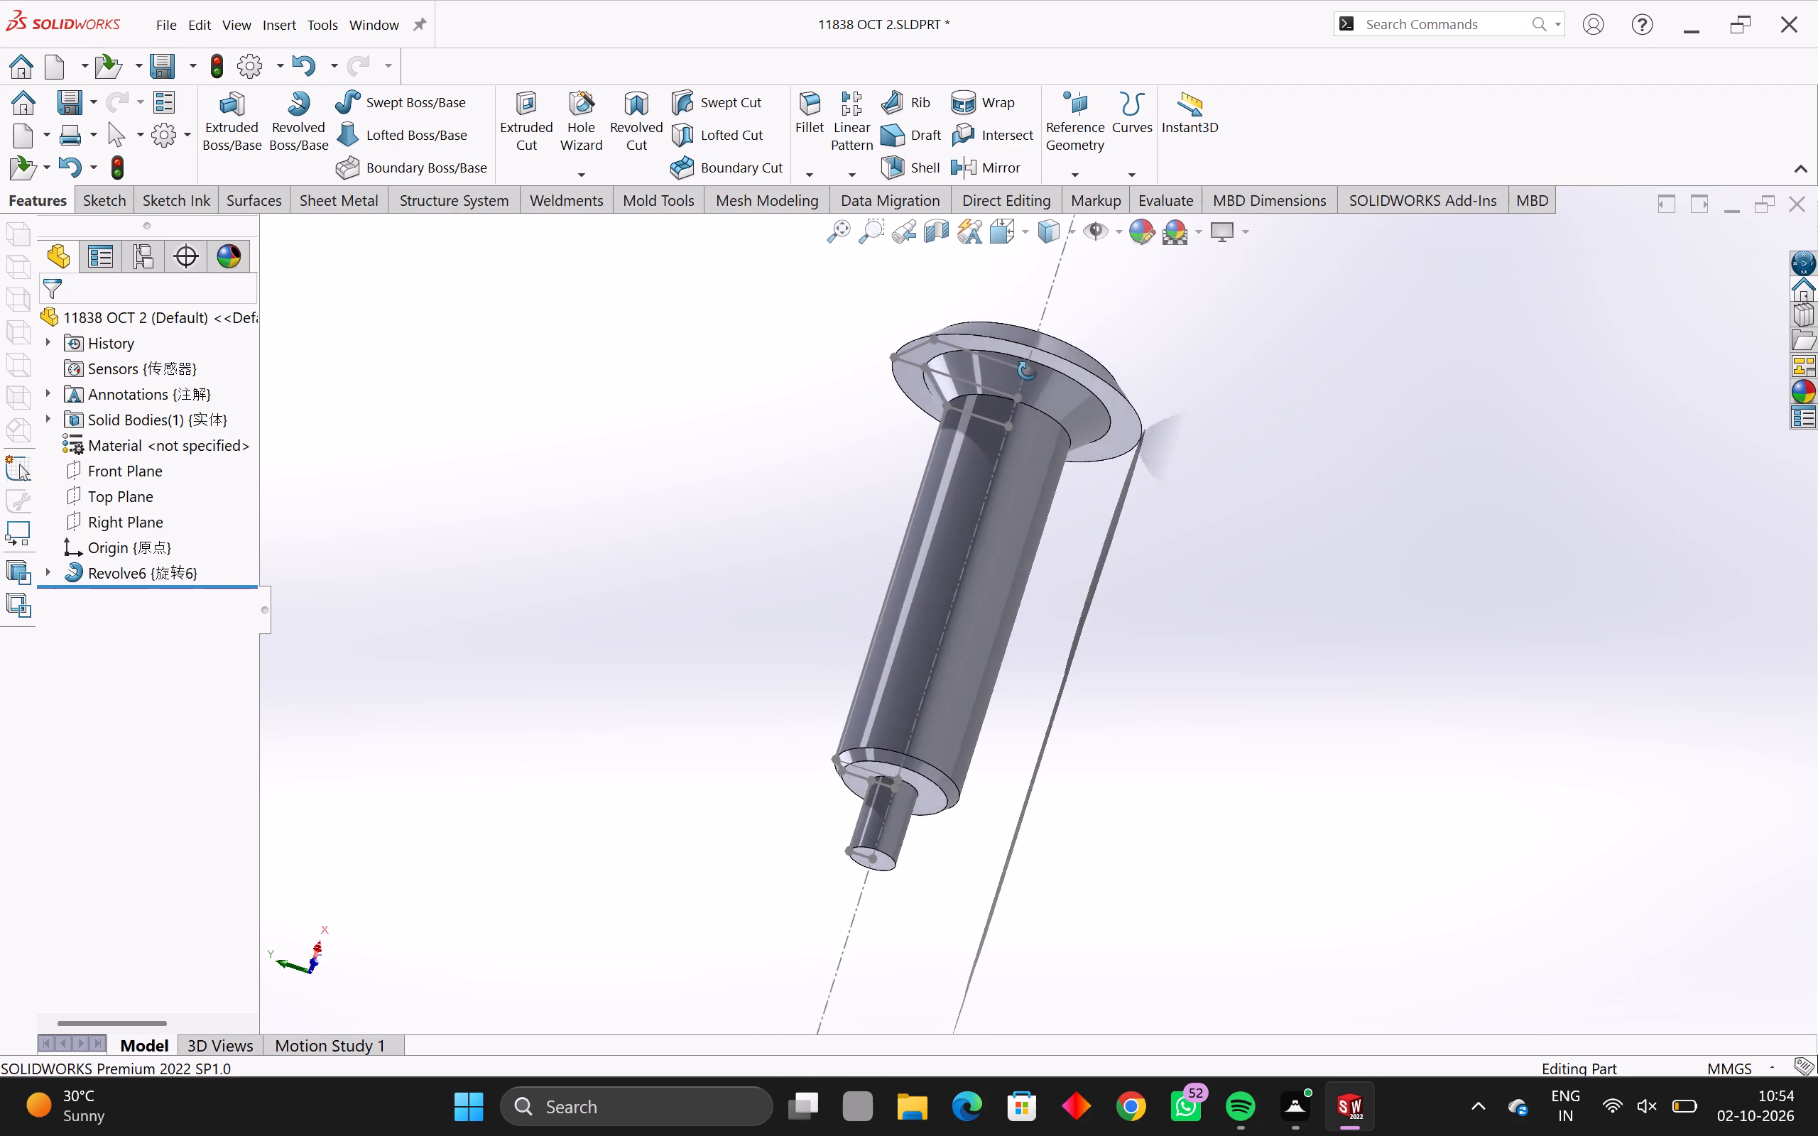
middle_drag(1028, 371, 1088, 797)
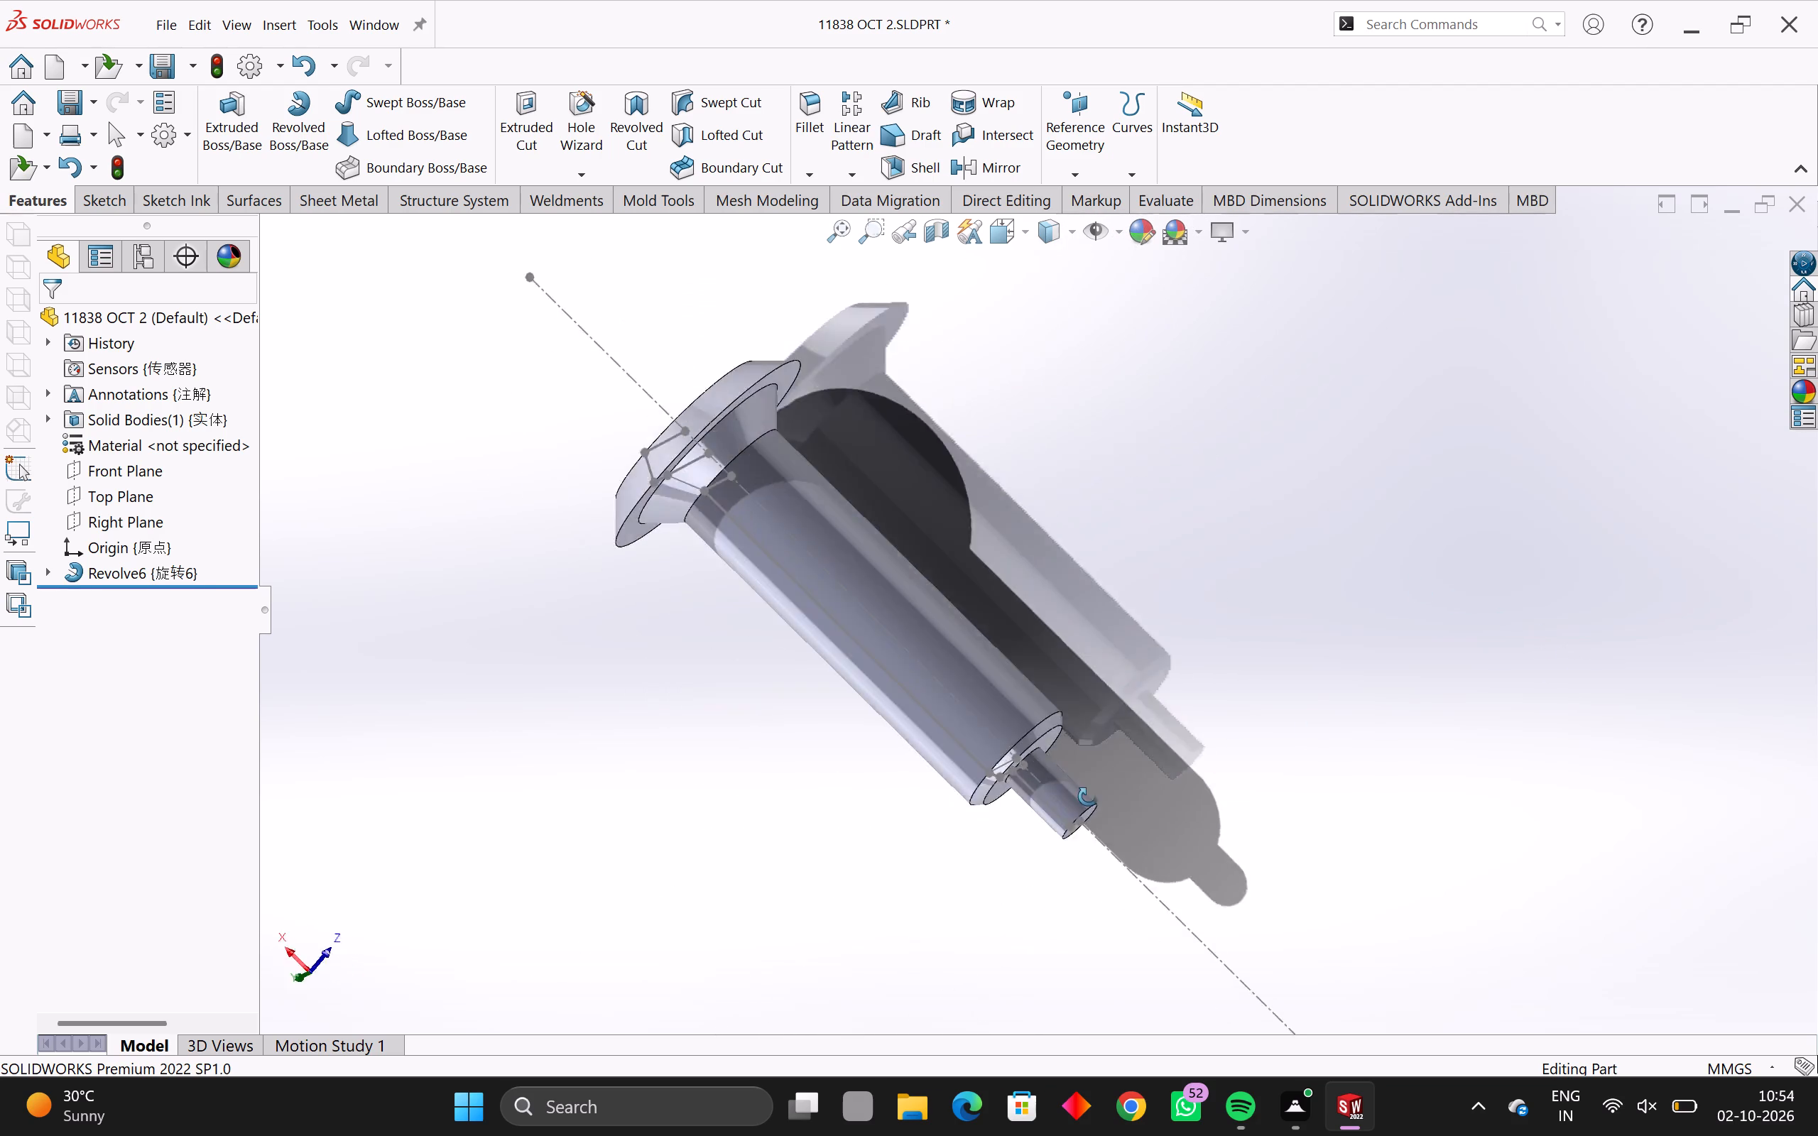
Review the shaft's full length from the tip end, the side and the head end, checking the stepped profile.
middle_drag(1088, 797, 146, 943)
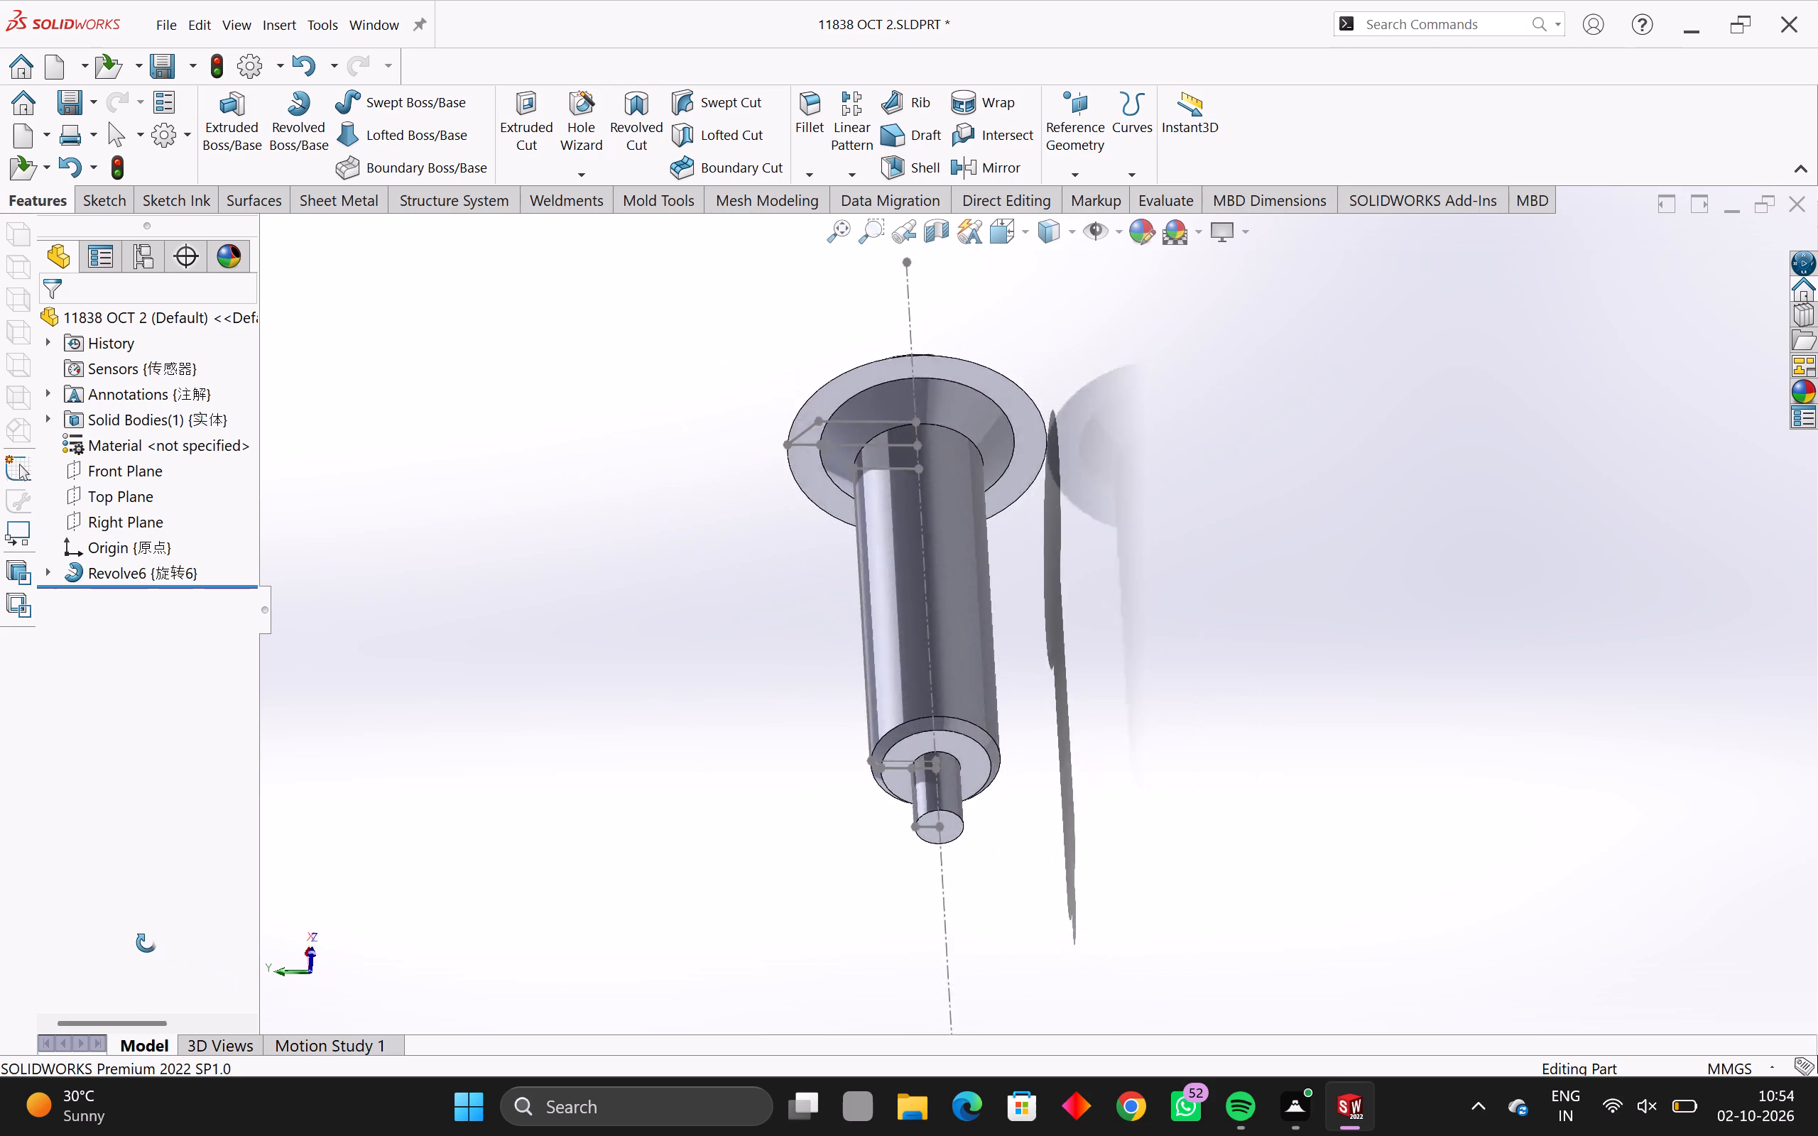
middle_drag(146, 943, 259, 876)
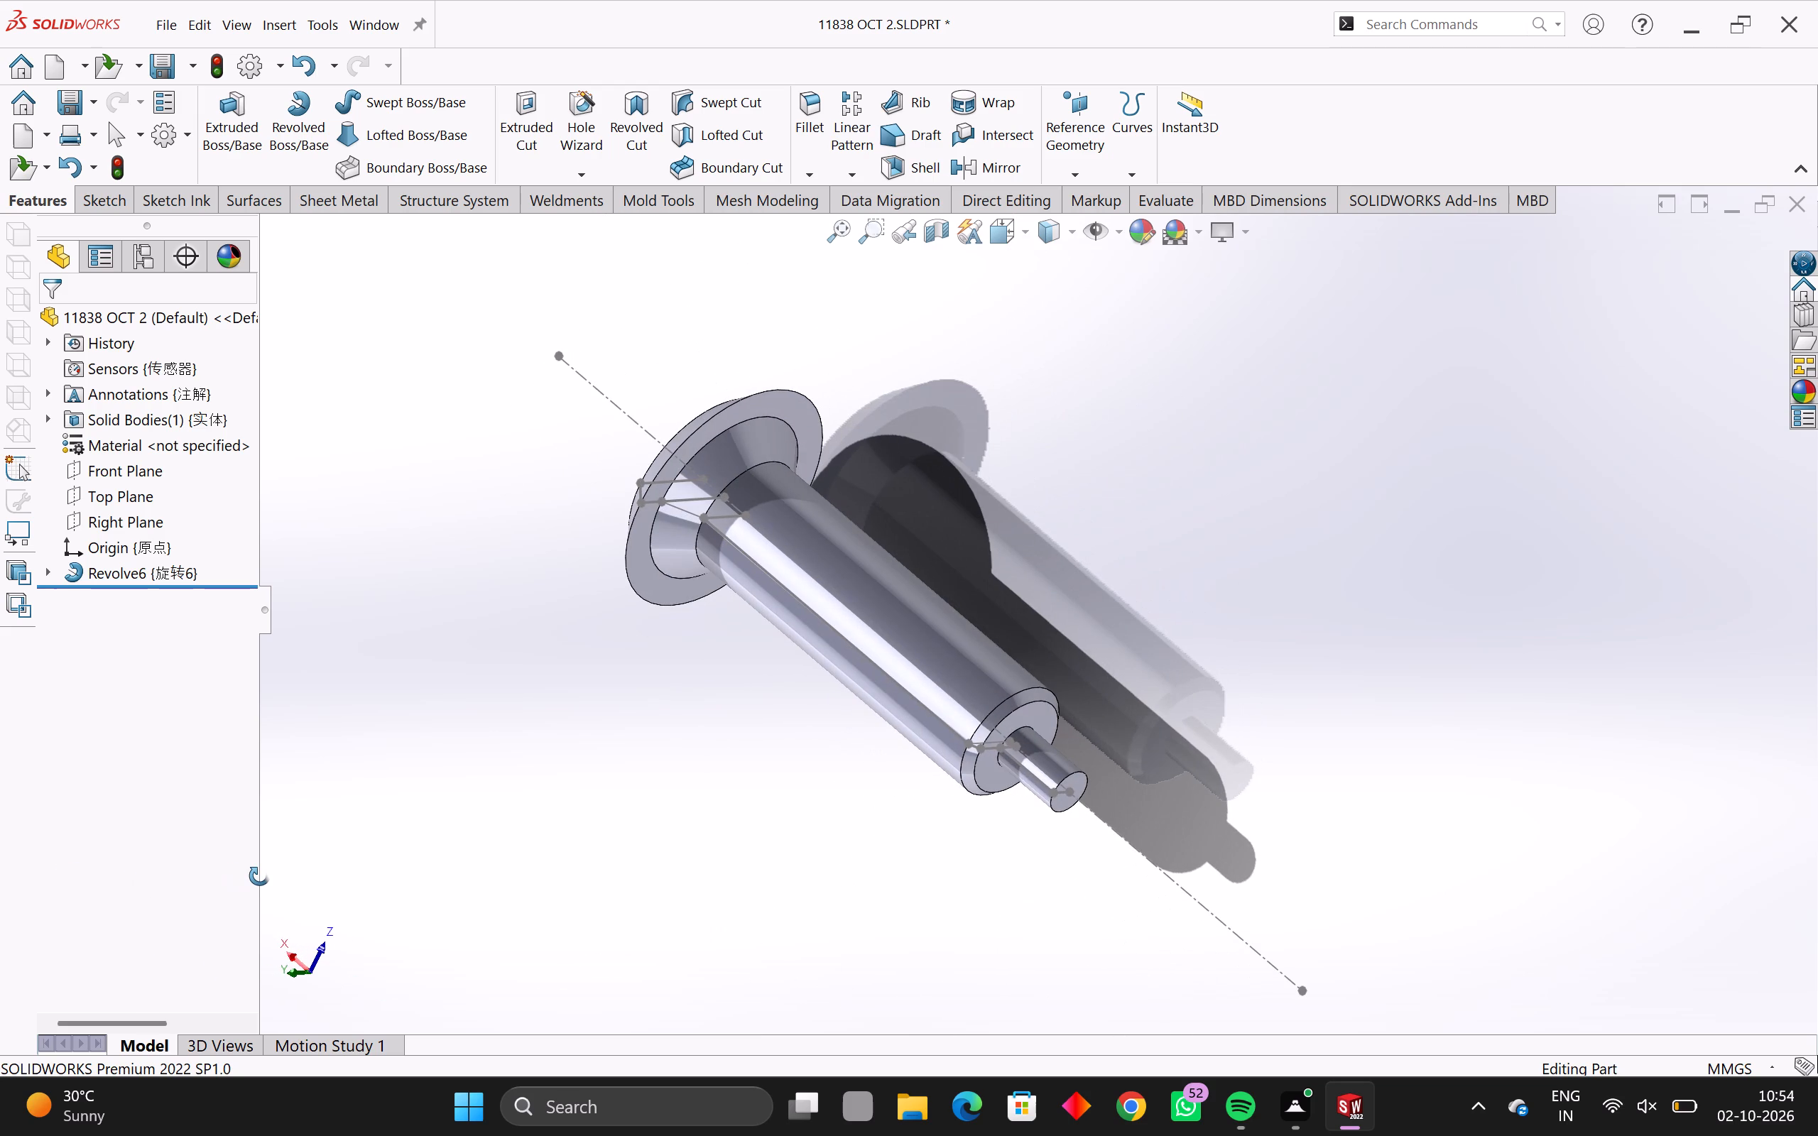
middle_drag(259, 876, 268, 876)
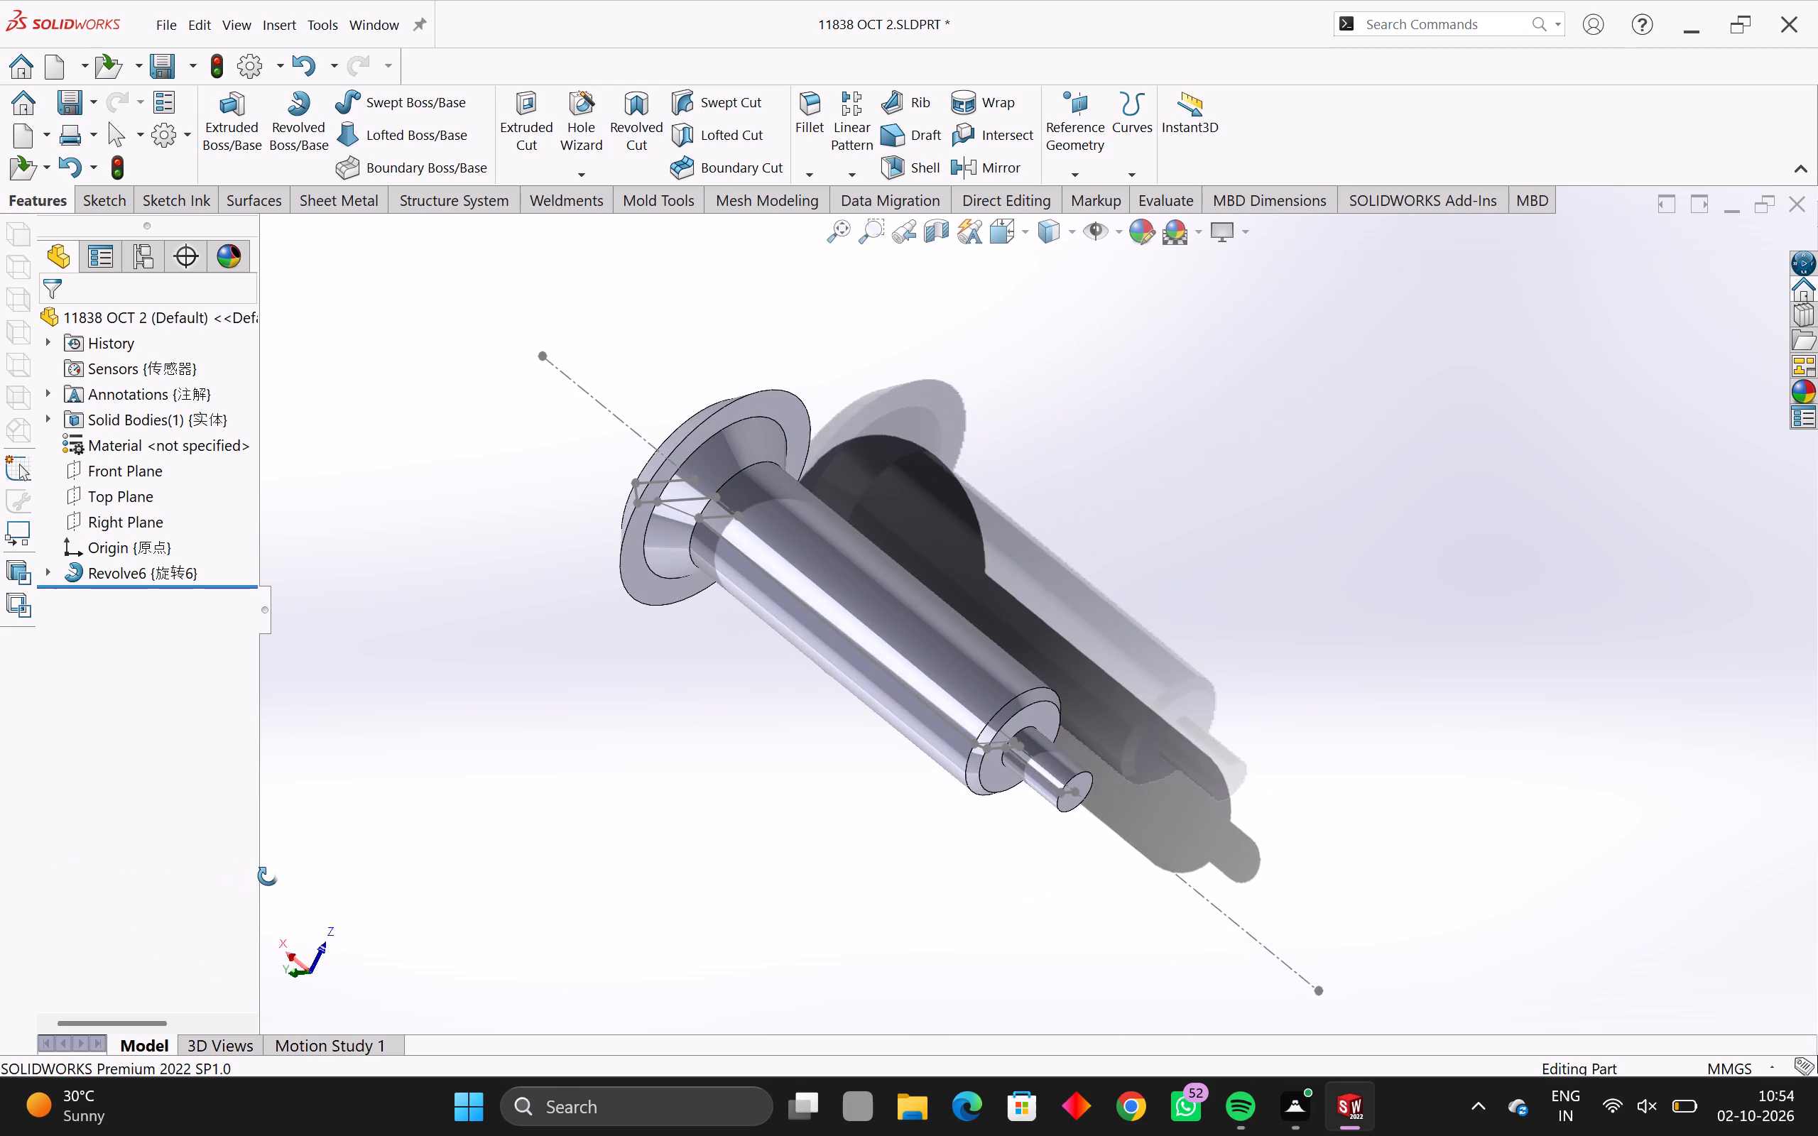
middle_drag(268, 876, 308, 873)
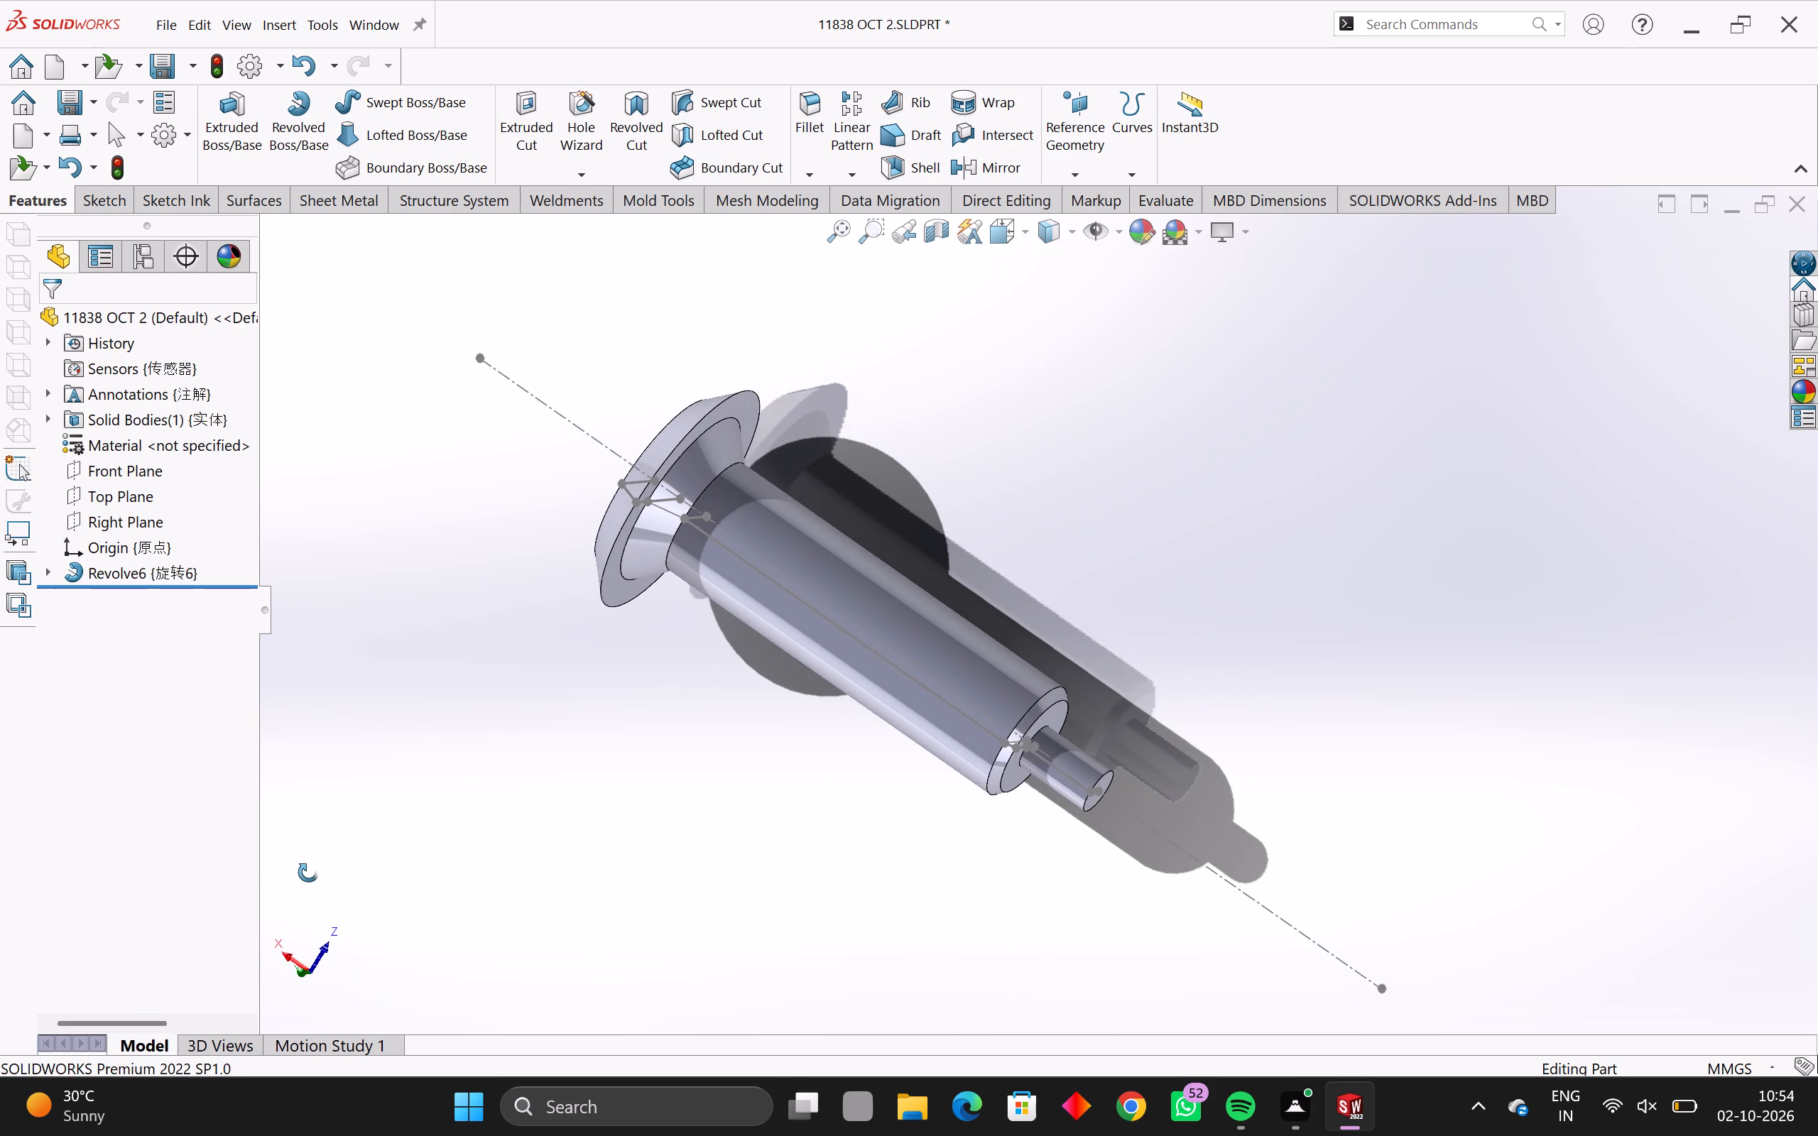
middle_drag(308, 873, 549, 767)
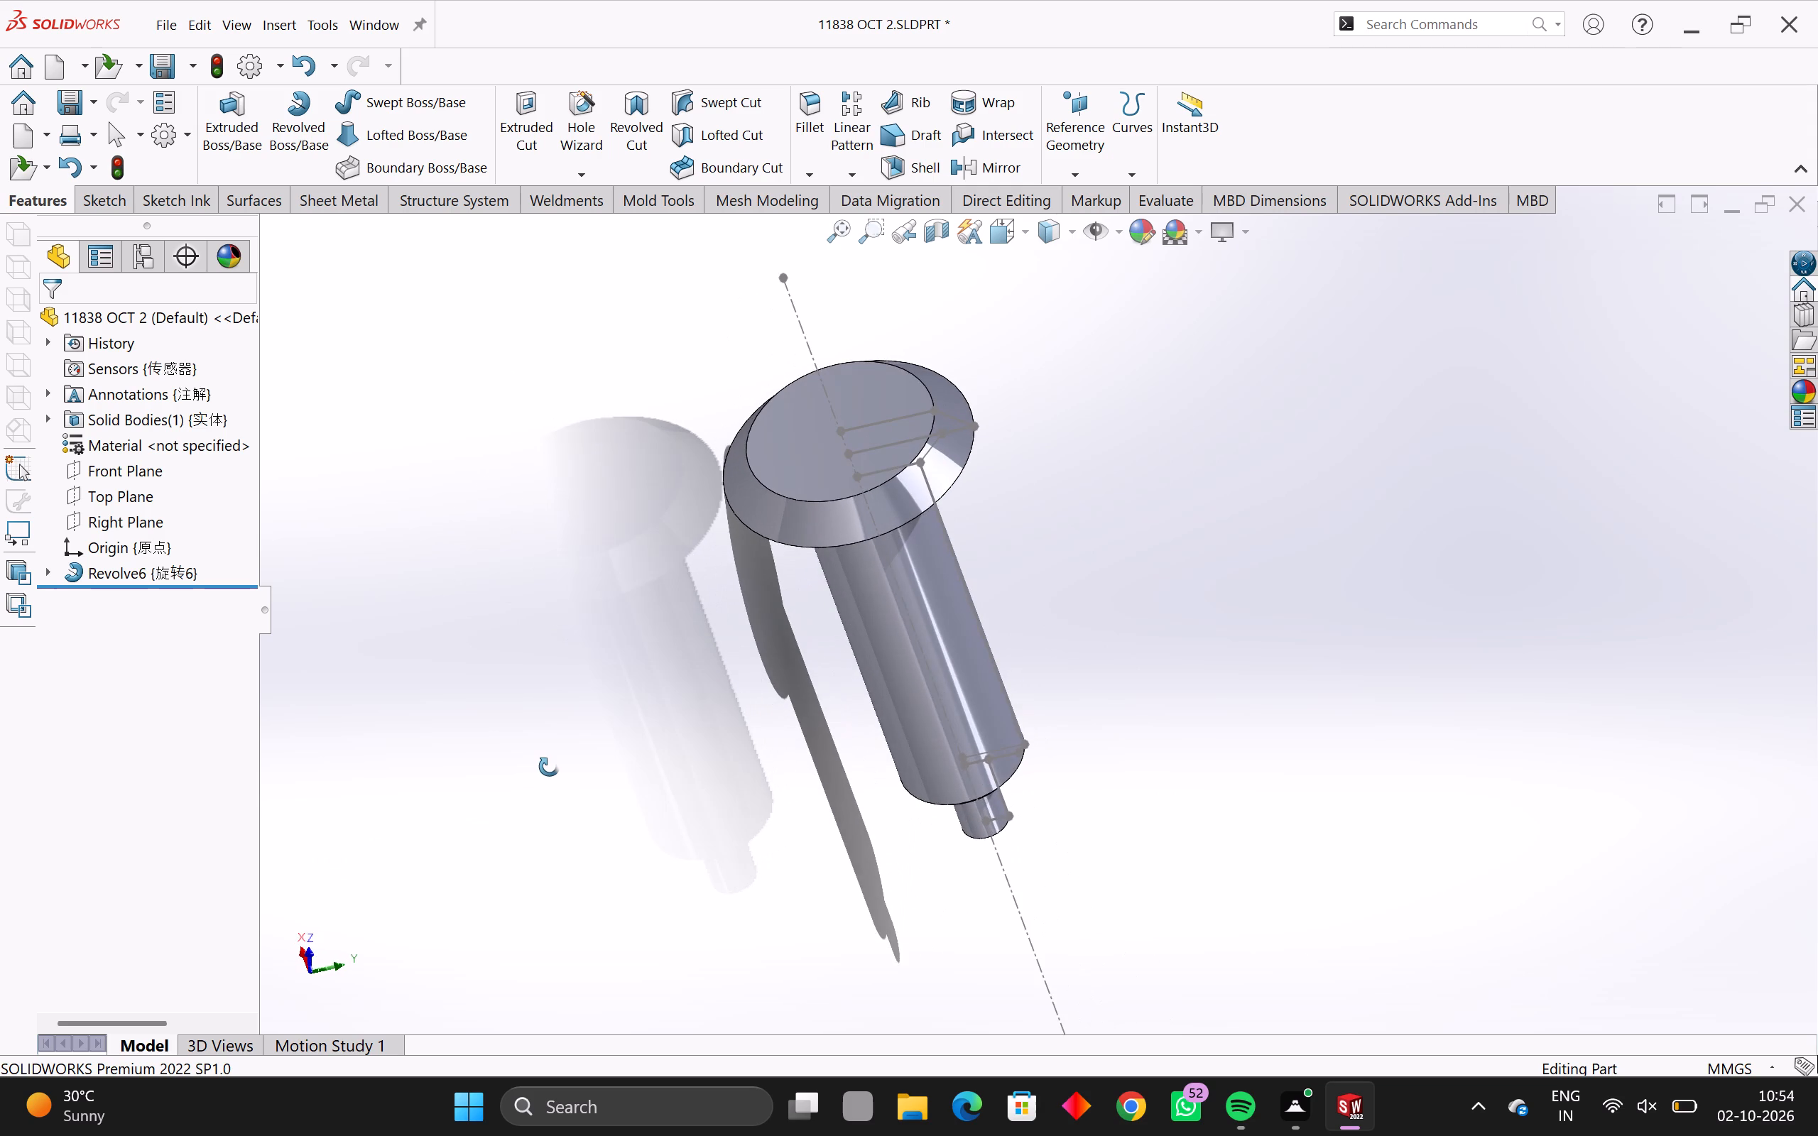
middle_drag(549, 767, 461, 794)
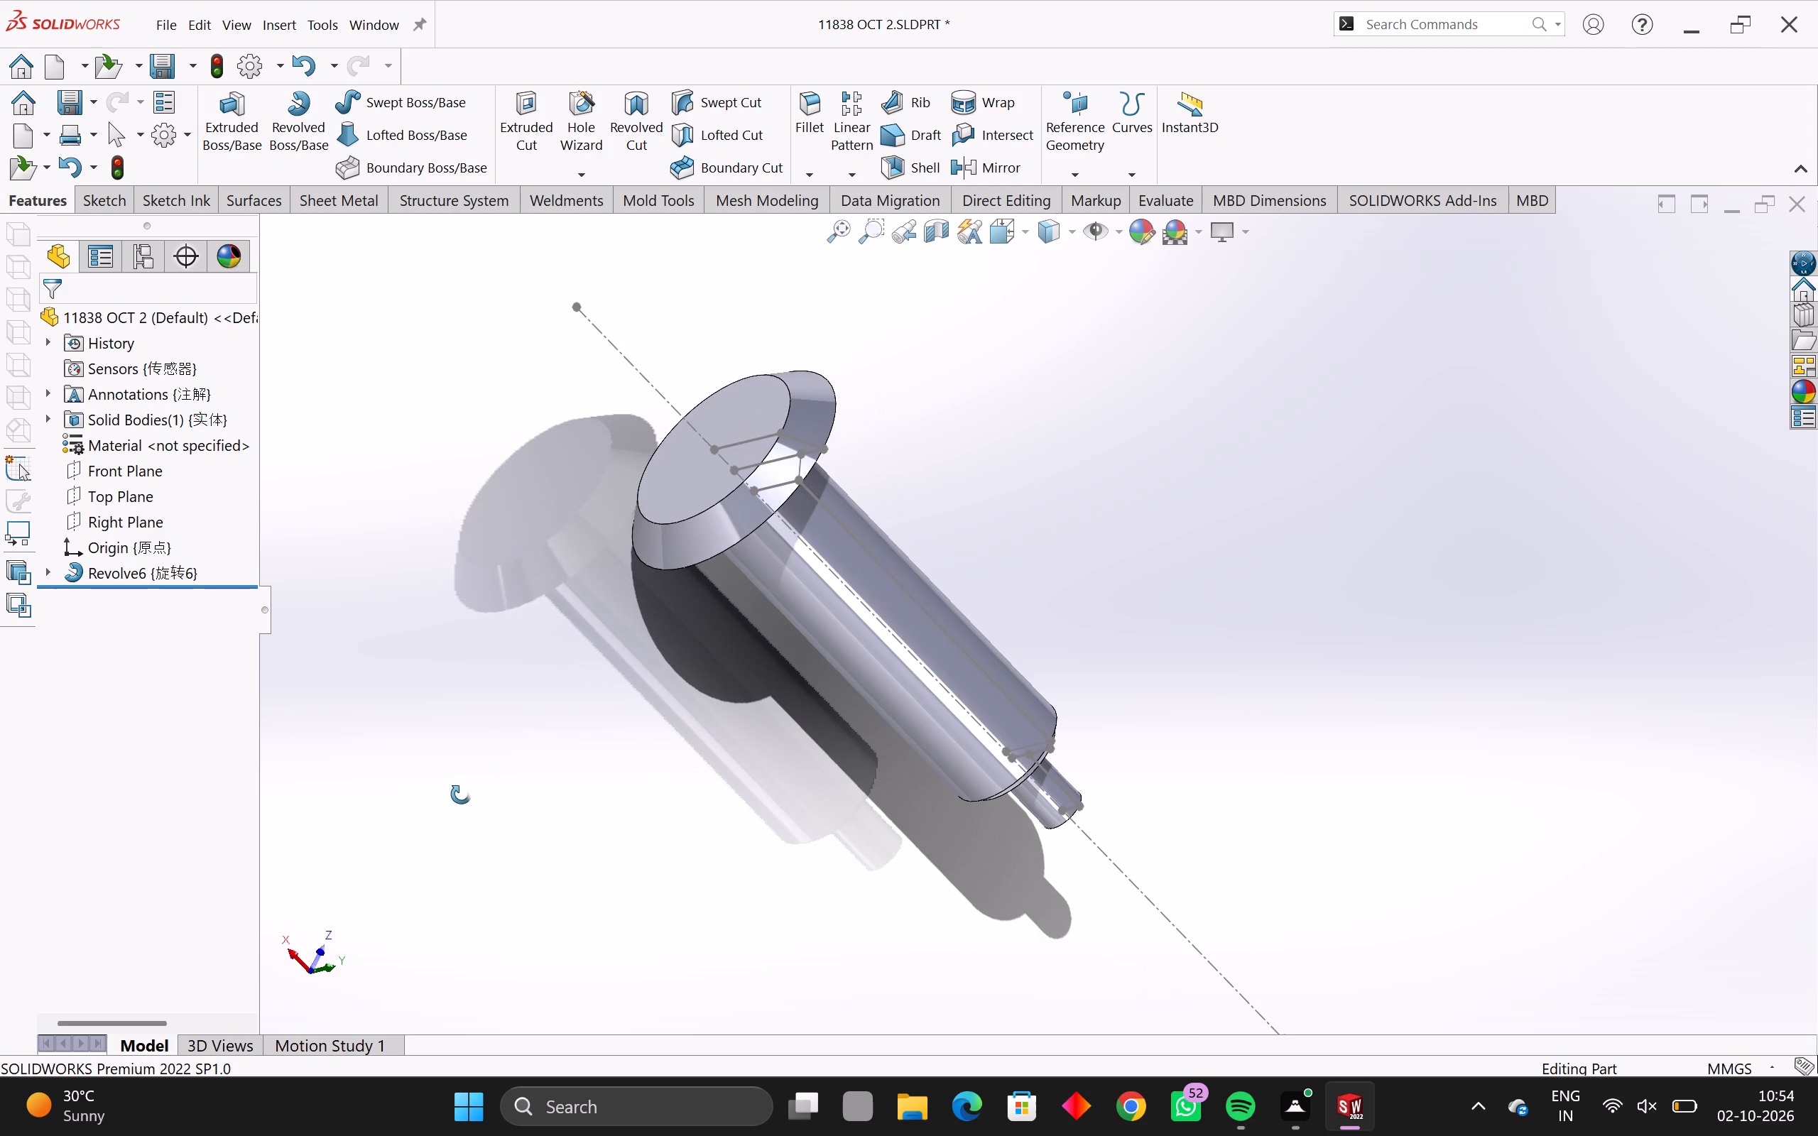
middle_drag(461, 794, 306, 827)
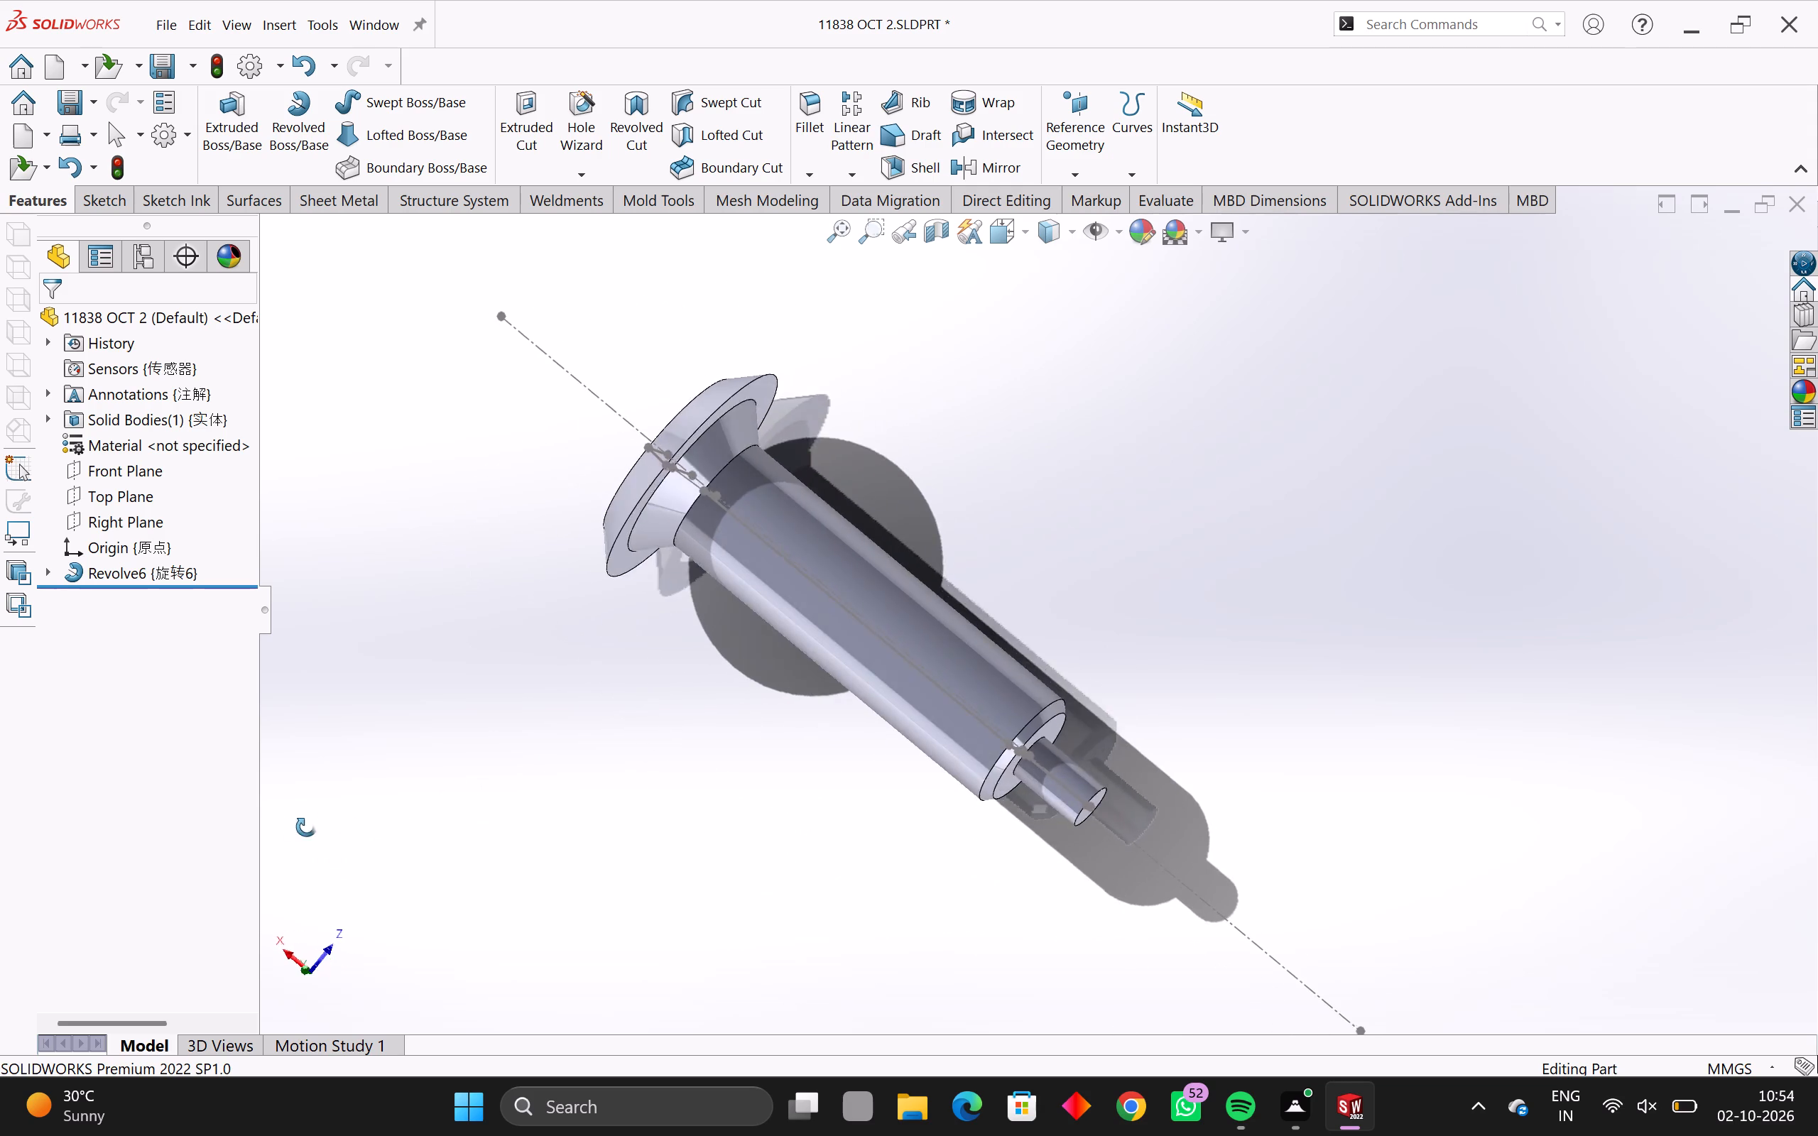
middle_drag(306, 827, 245, 840)
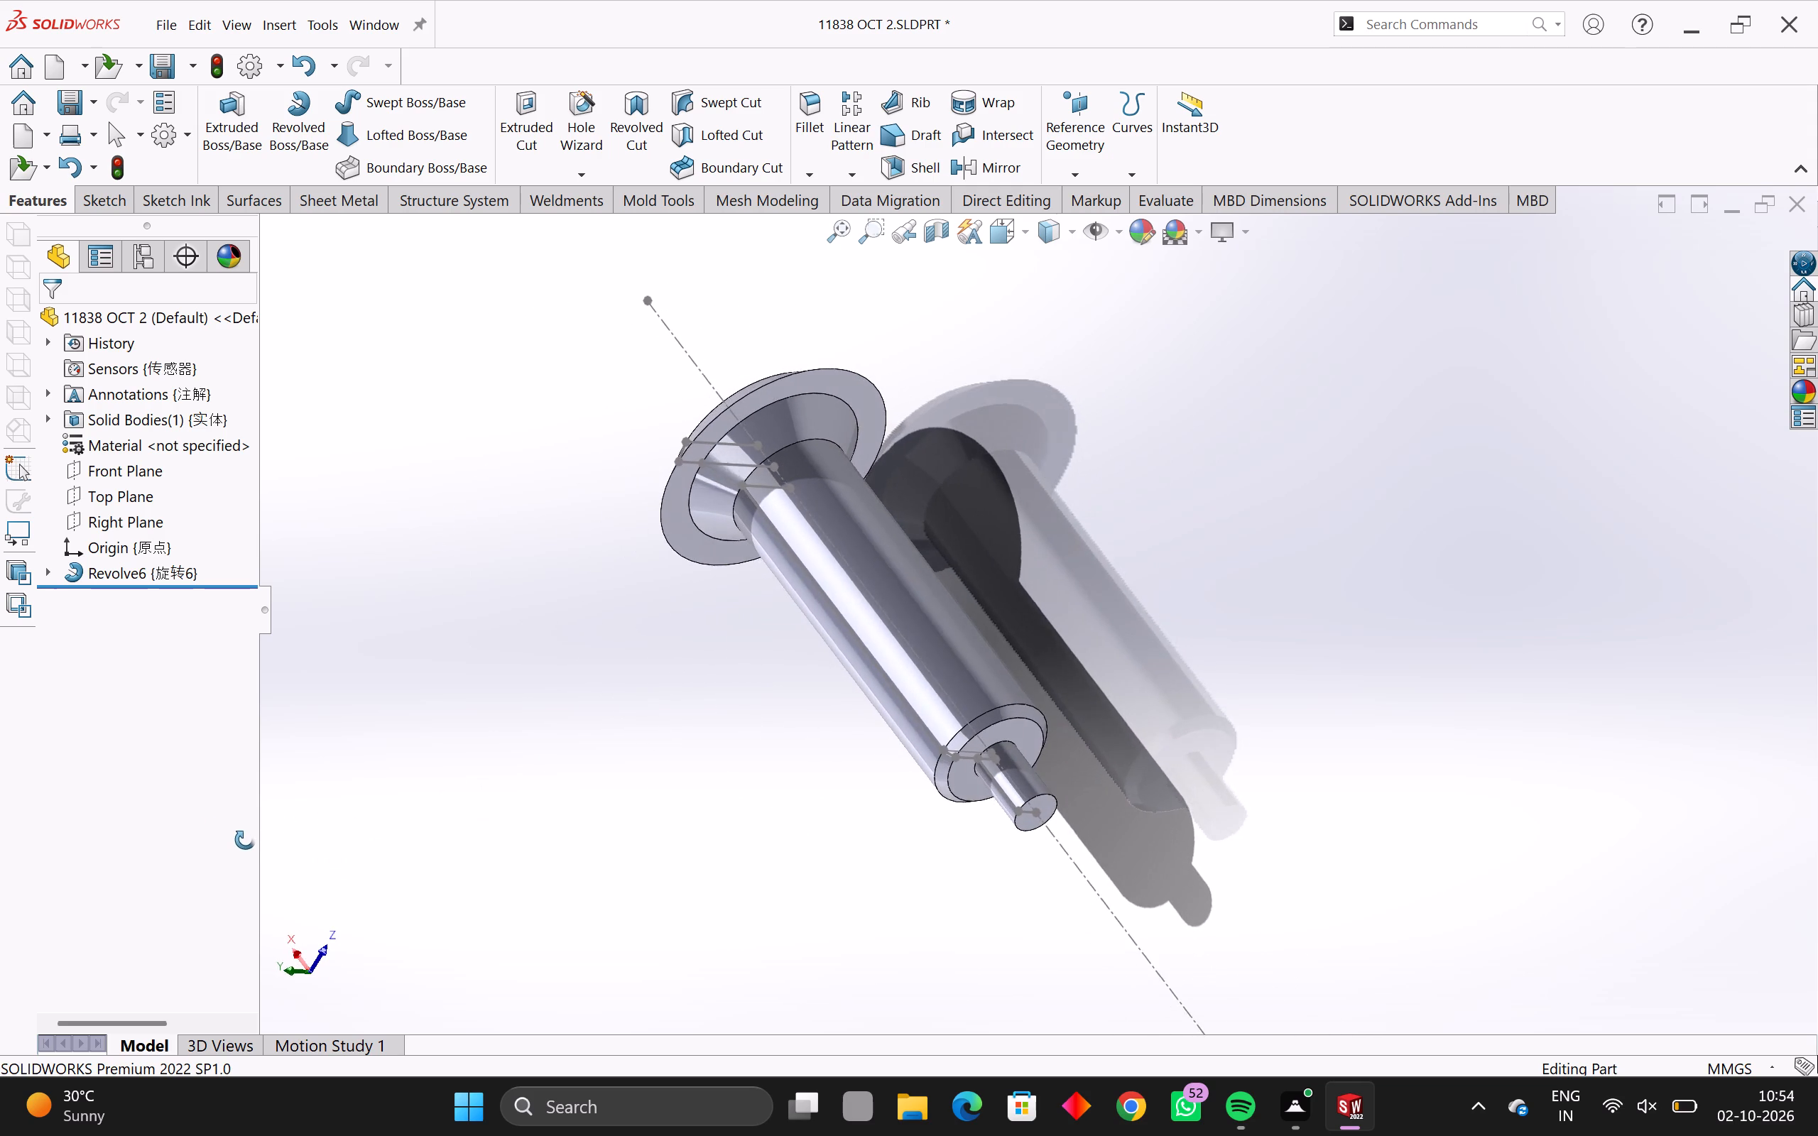
middle_drag(245, 840, 354, 867)
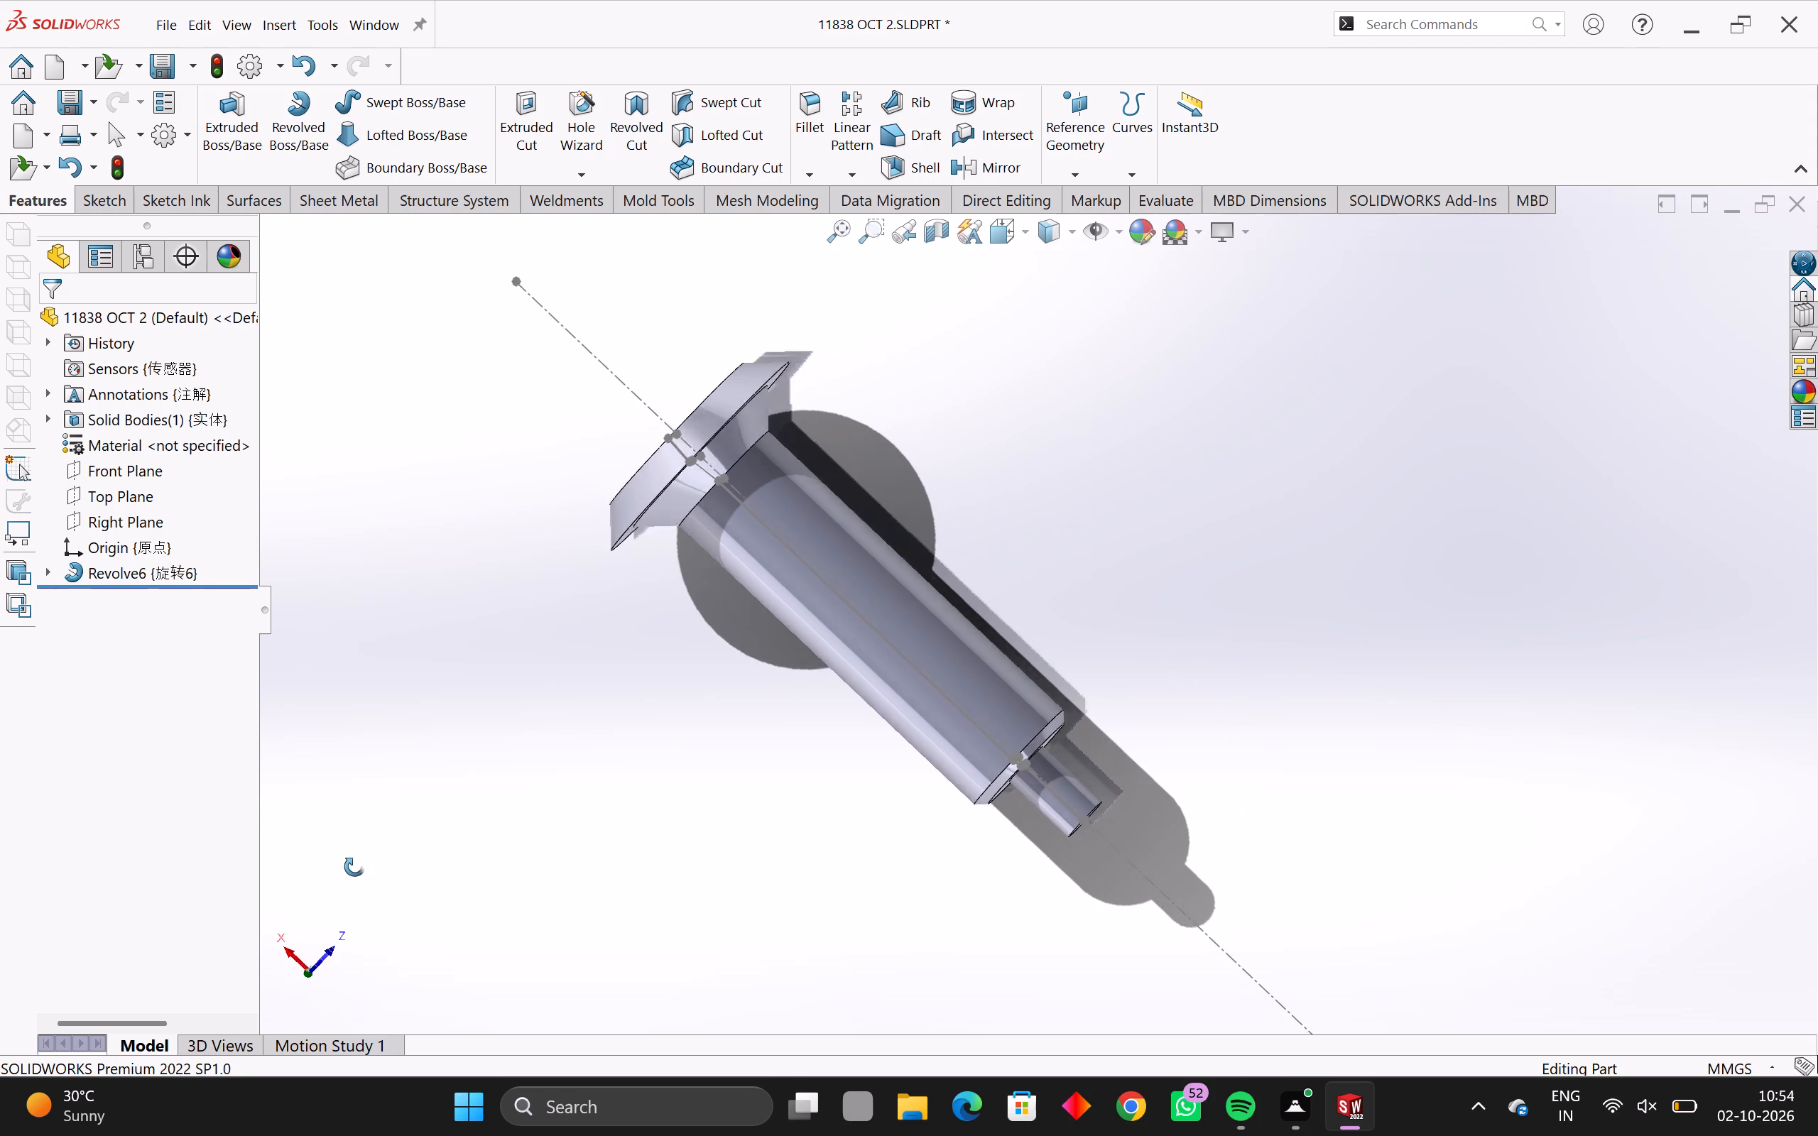
middle_drag(354, 867, 717, 741)
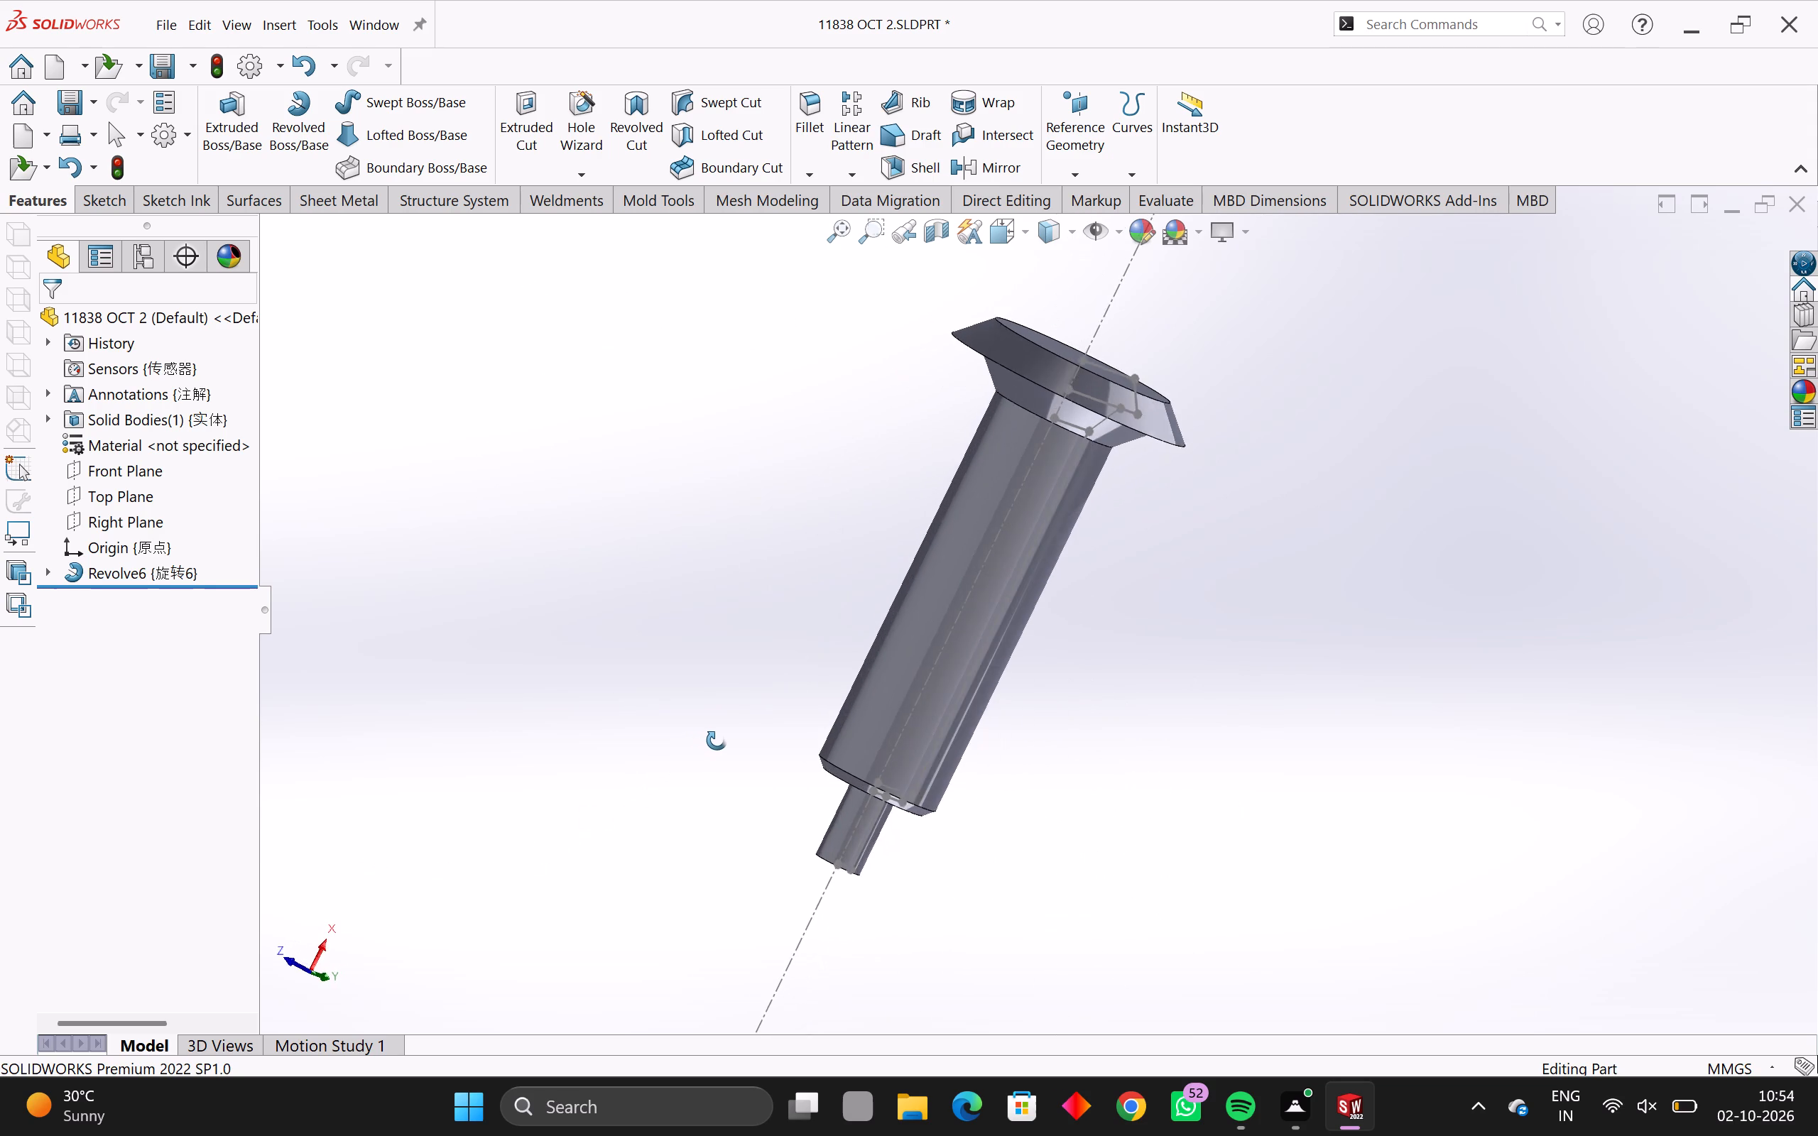
middle_drag(717, 741, 621, 721)
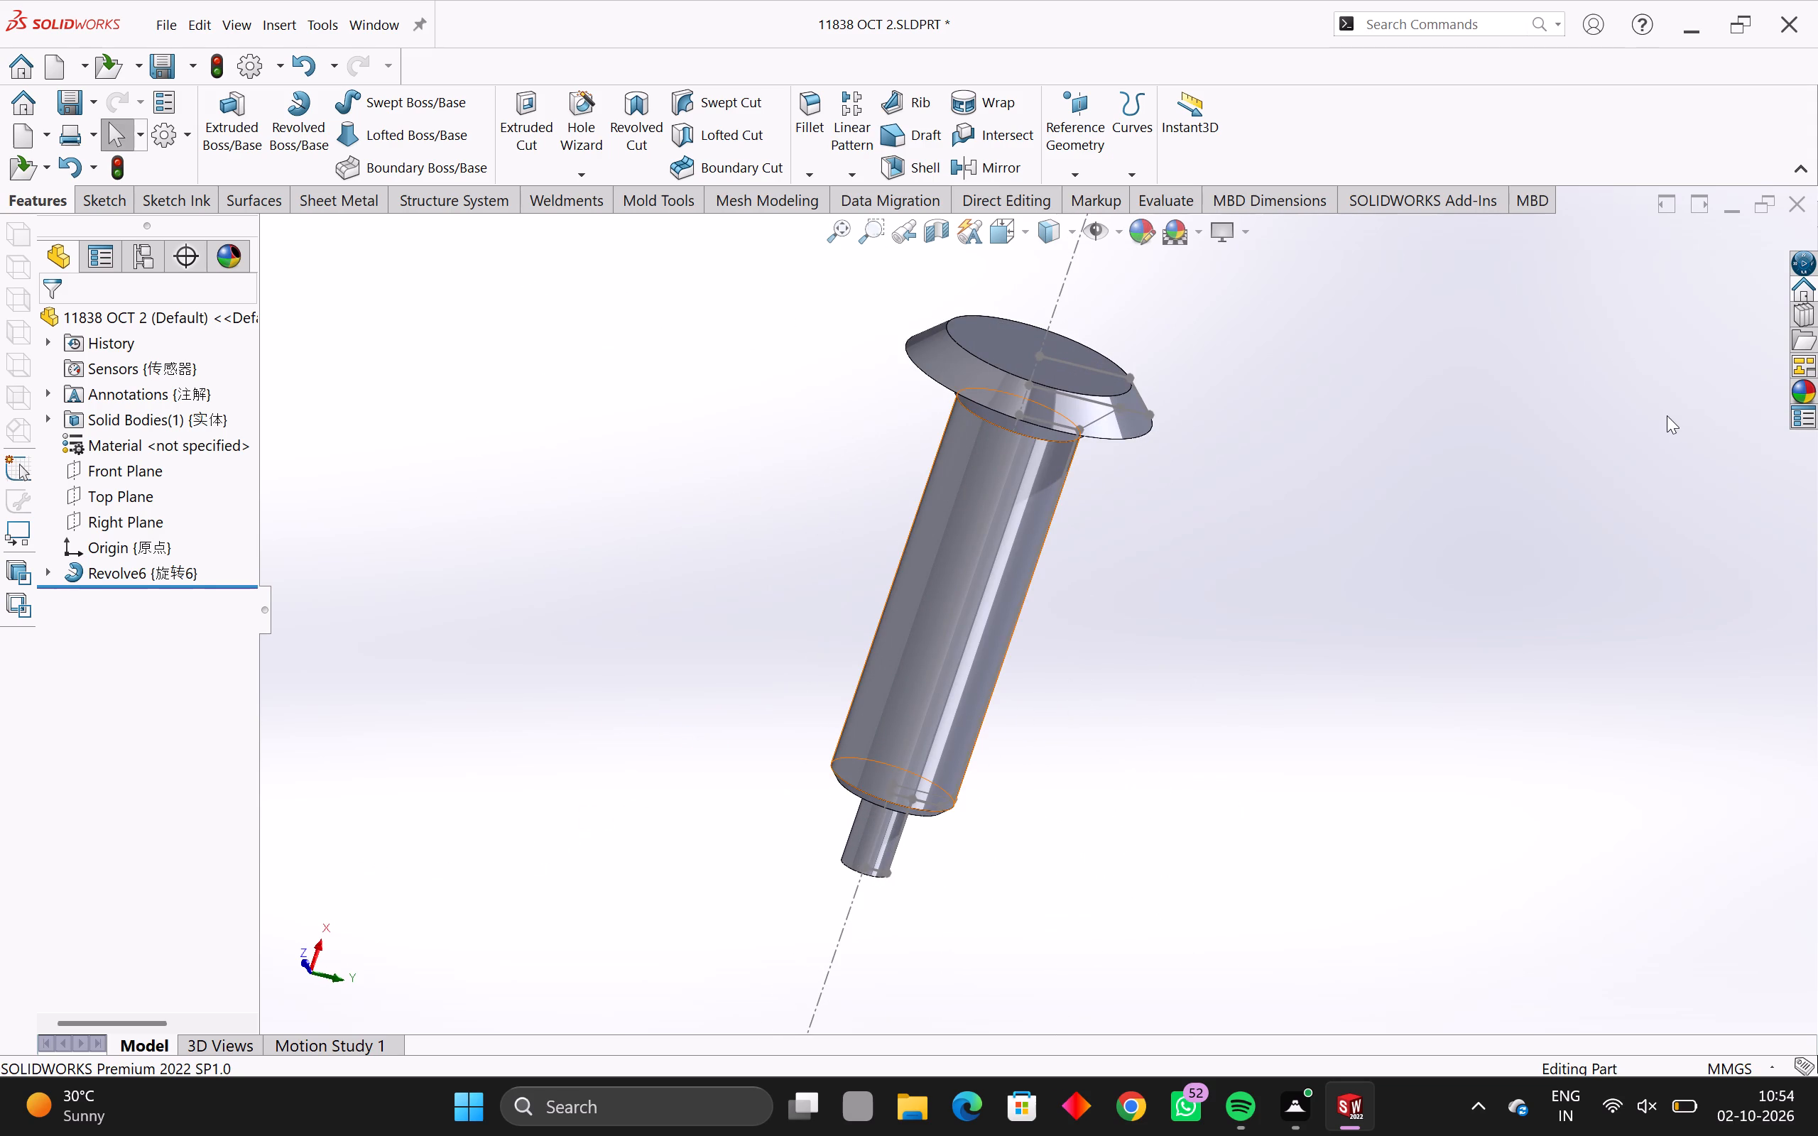
Examine the flared head's outer rim and flat end face at closer and wider views.
middle_drag(1175, 441, 1329, 524)
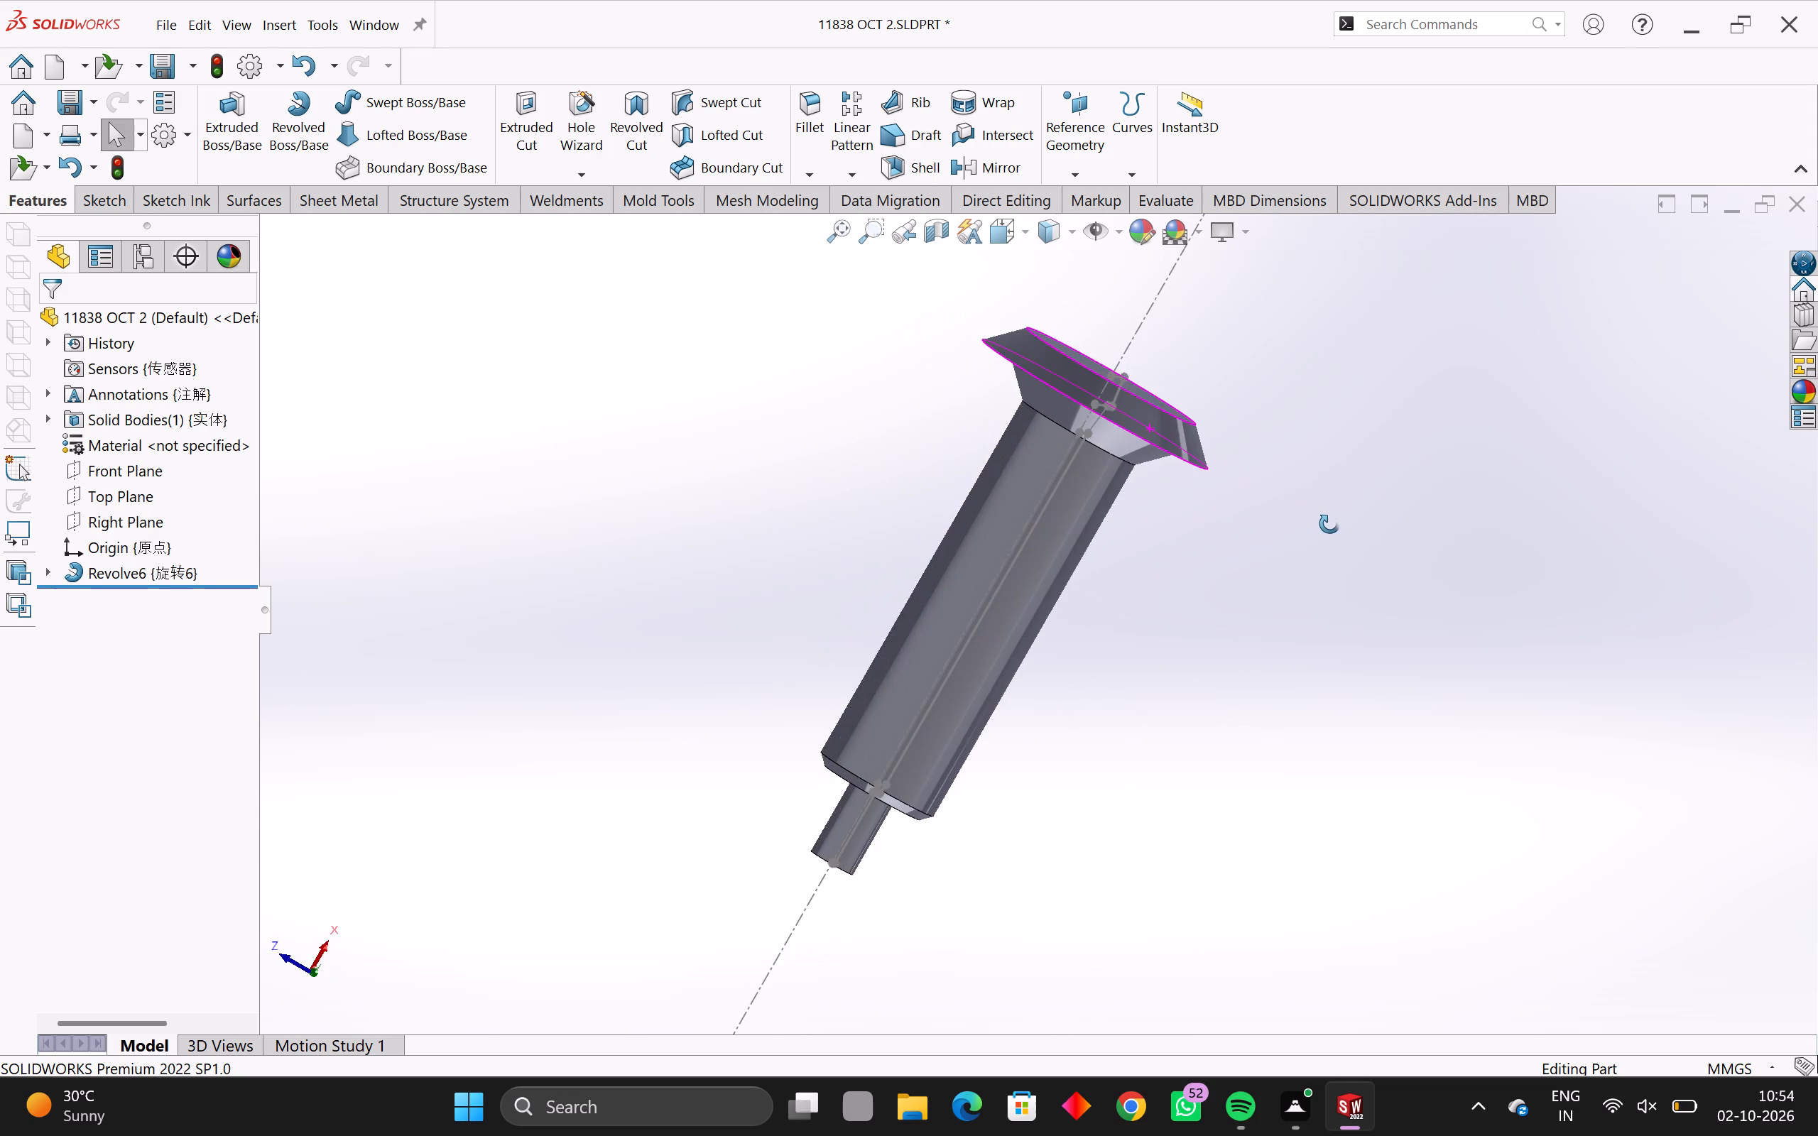
middle_drag(1329, 524, 1105, 785)
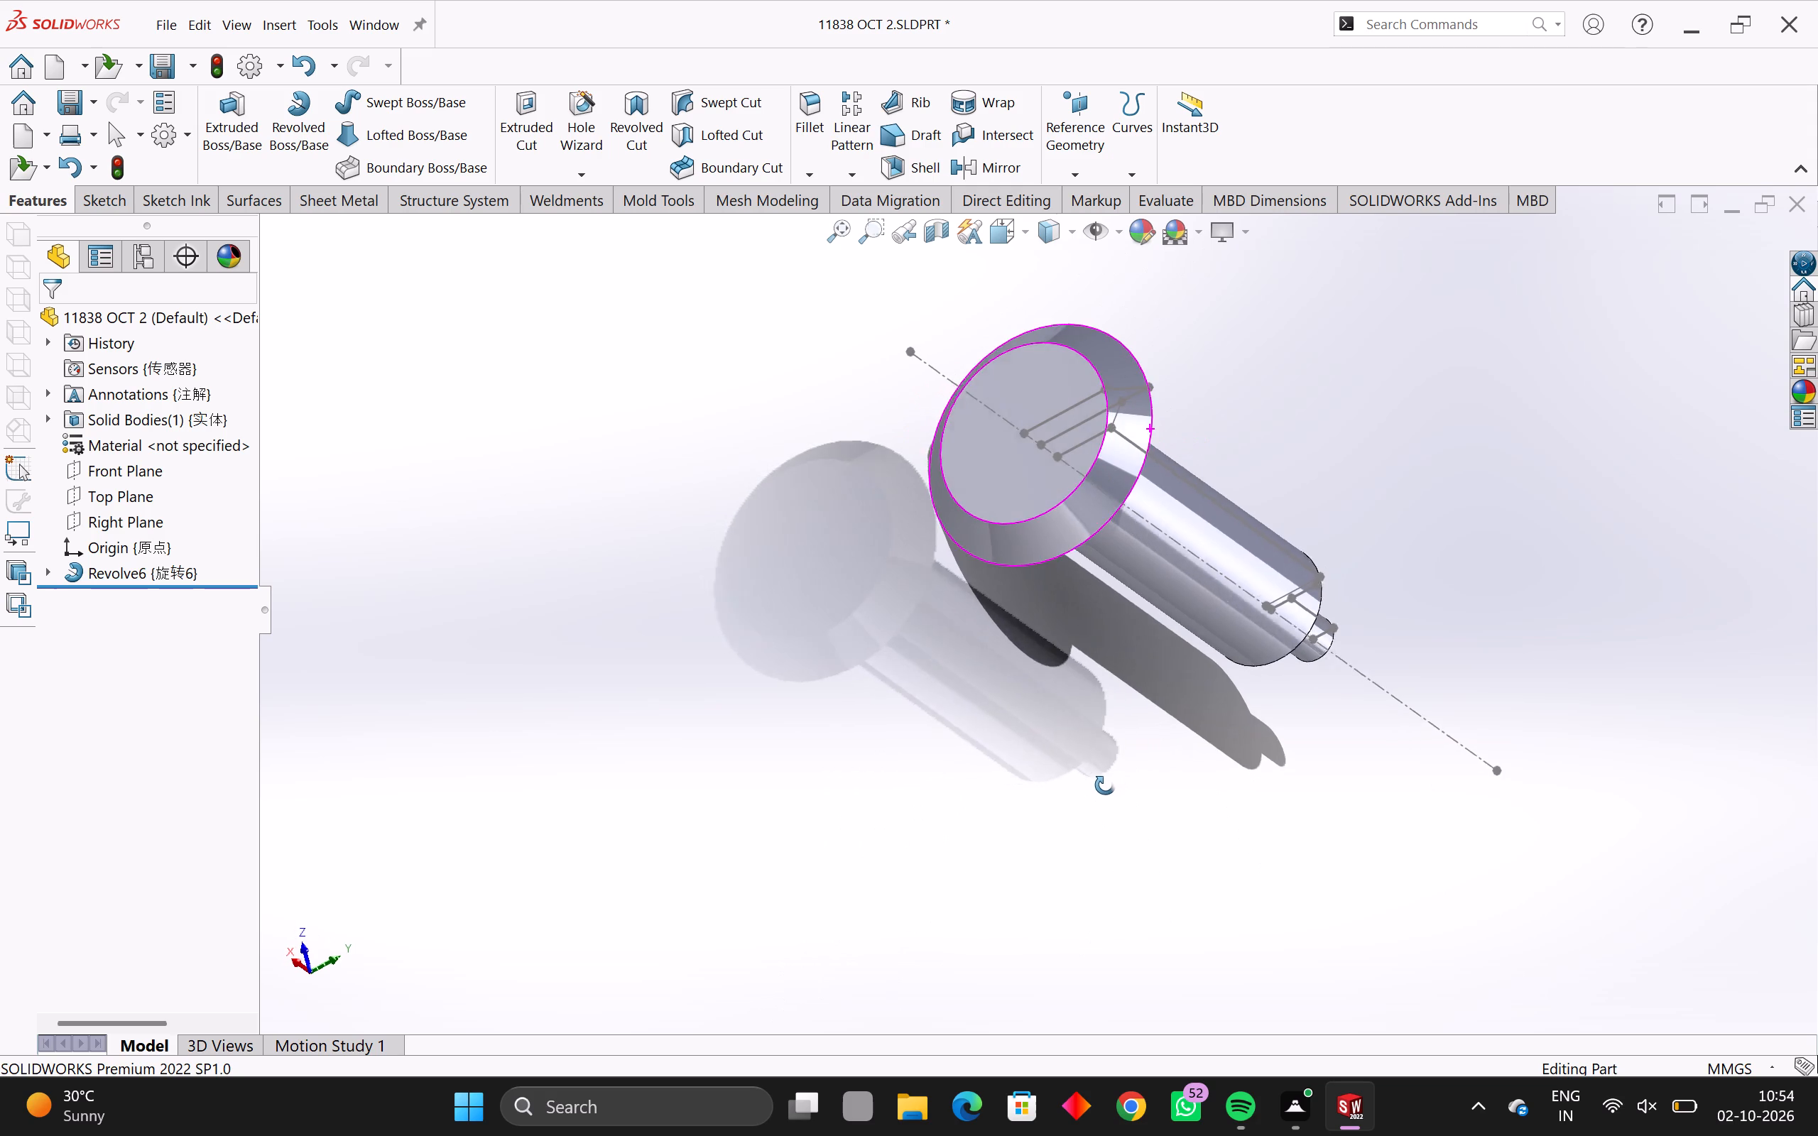
middle_drag(1105, 785, 1079, 802)
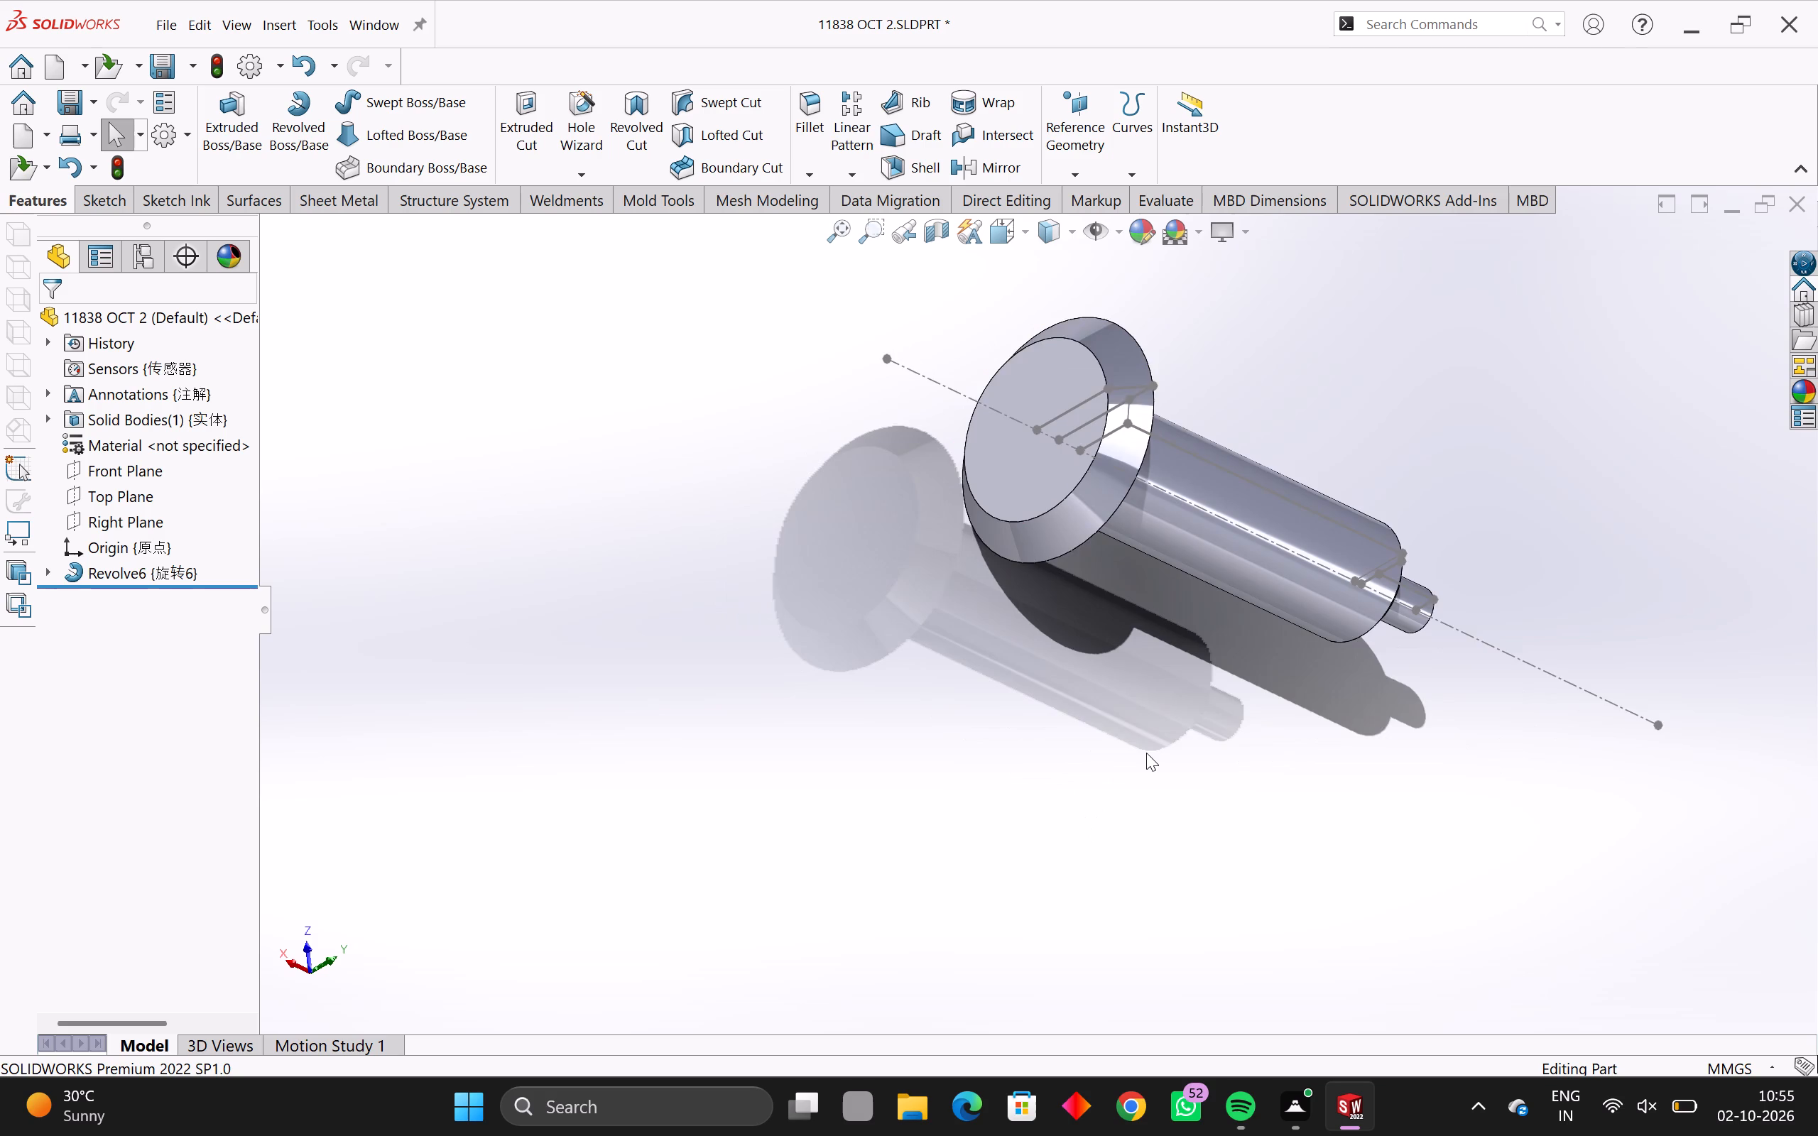
scroll(1146, 753, down, 2)
scroll(1221, 430, up, 2)
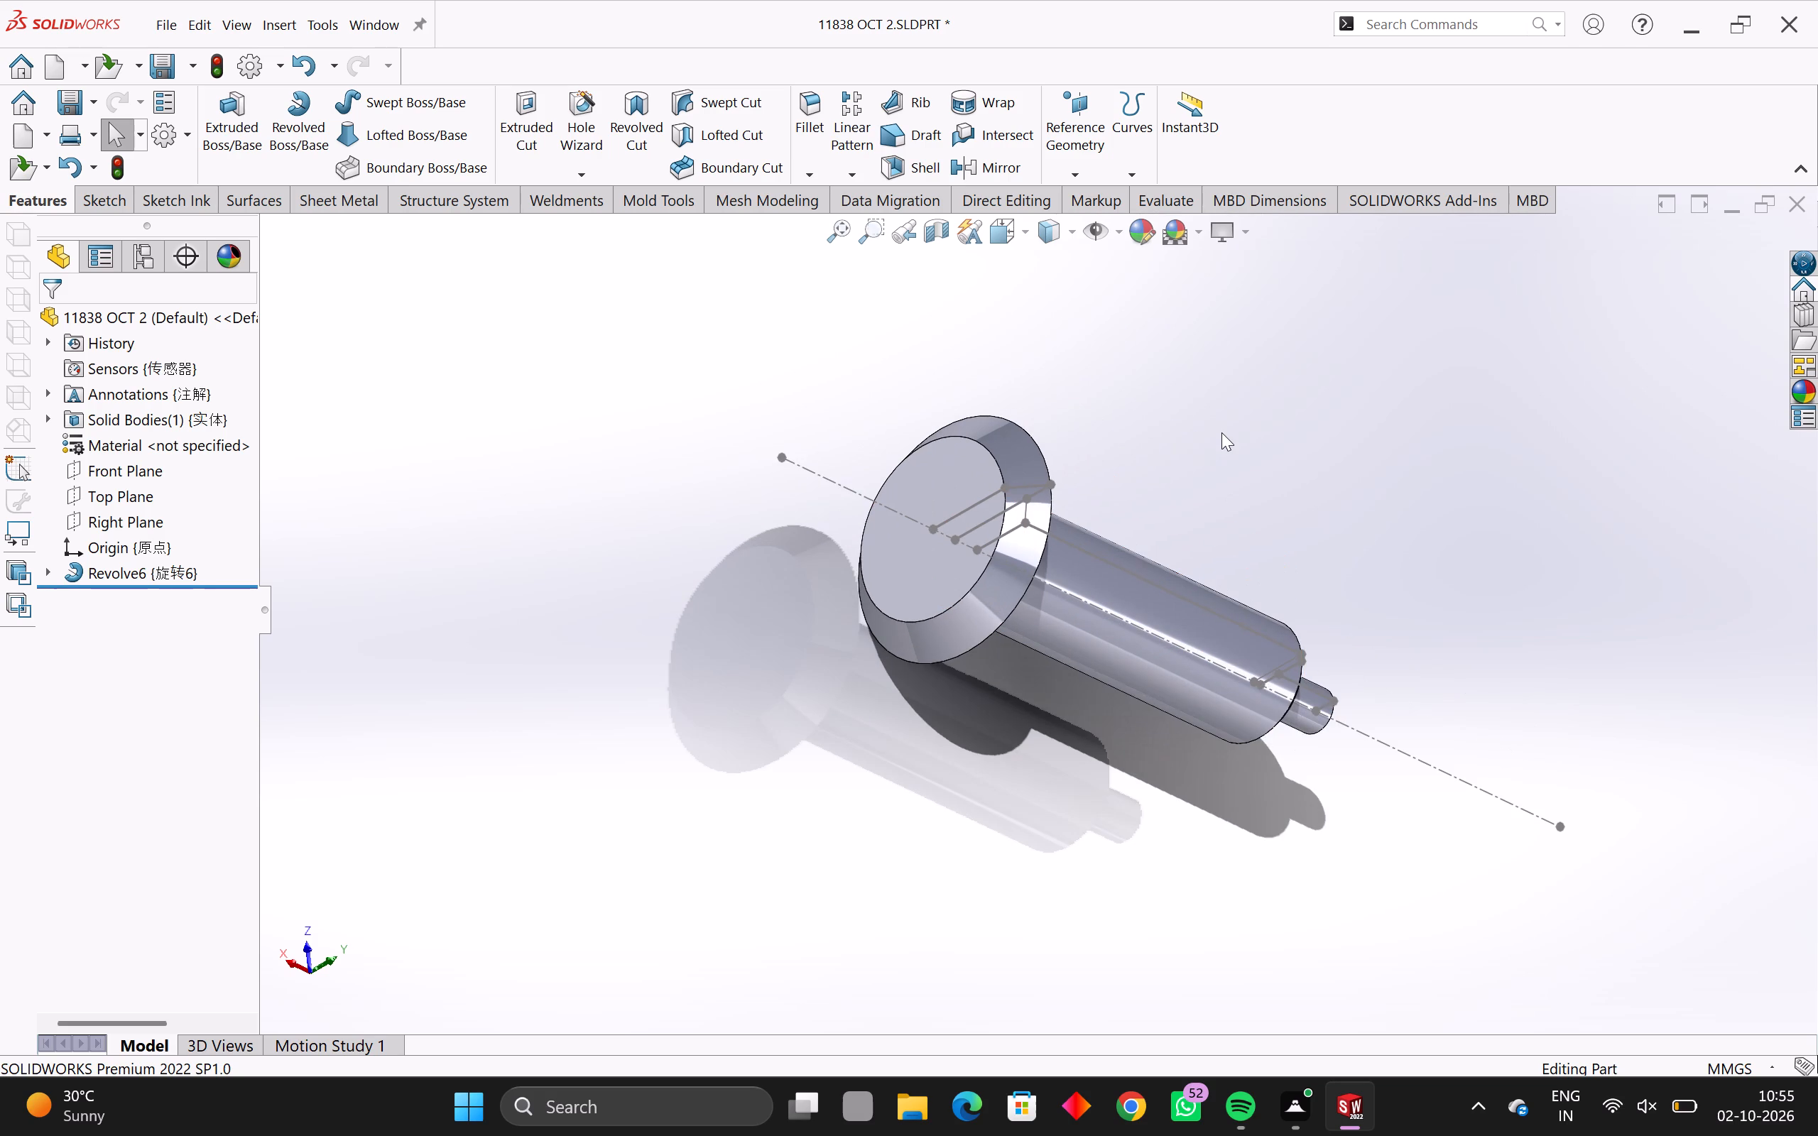
scroll(1221, 432, up, 1)
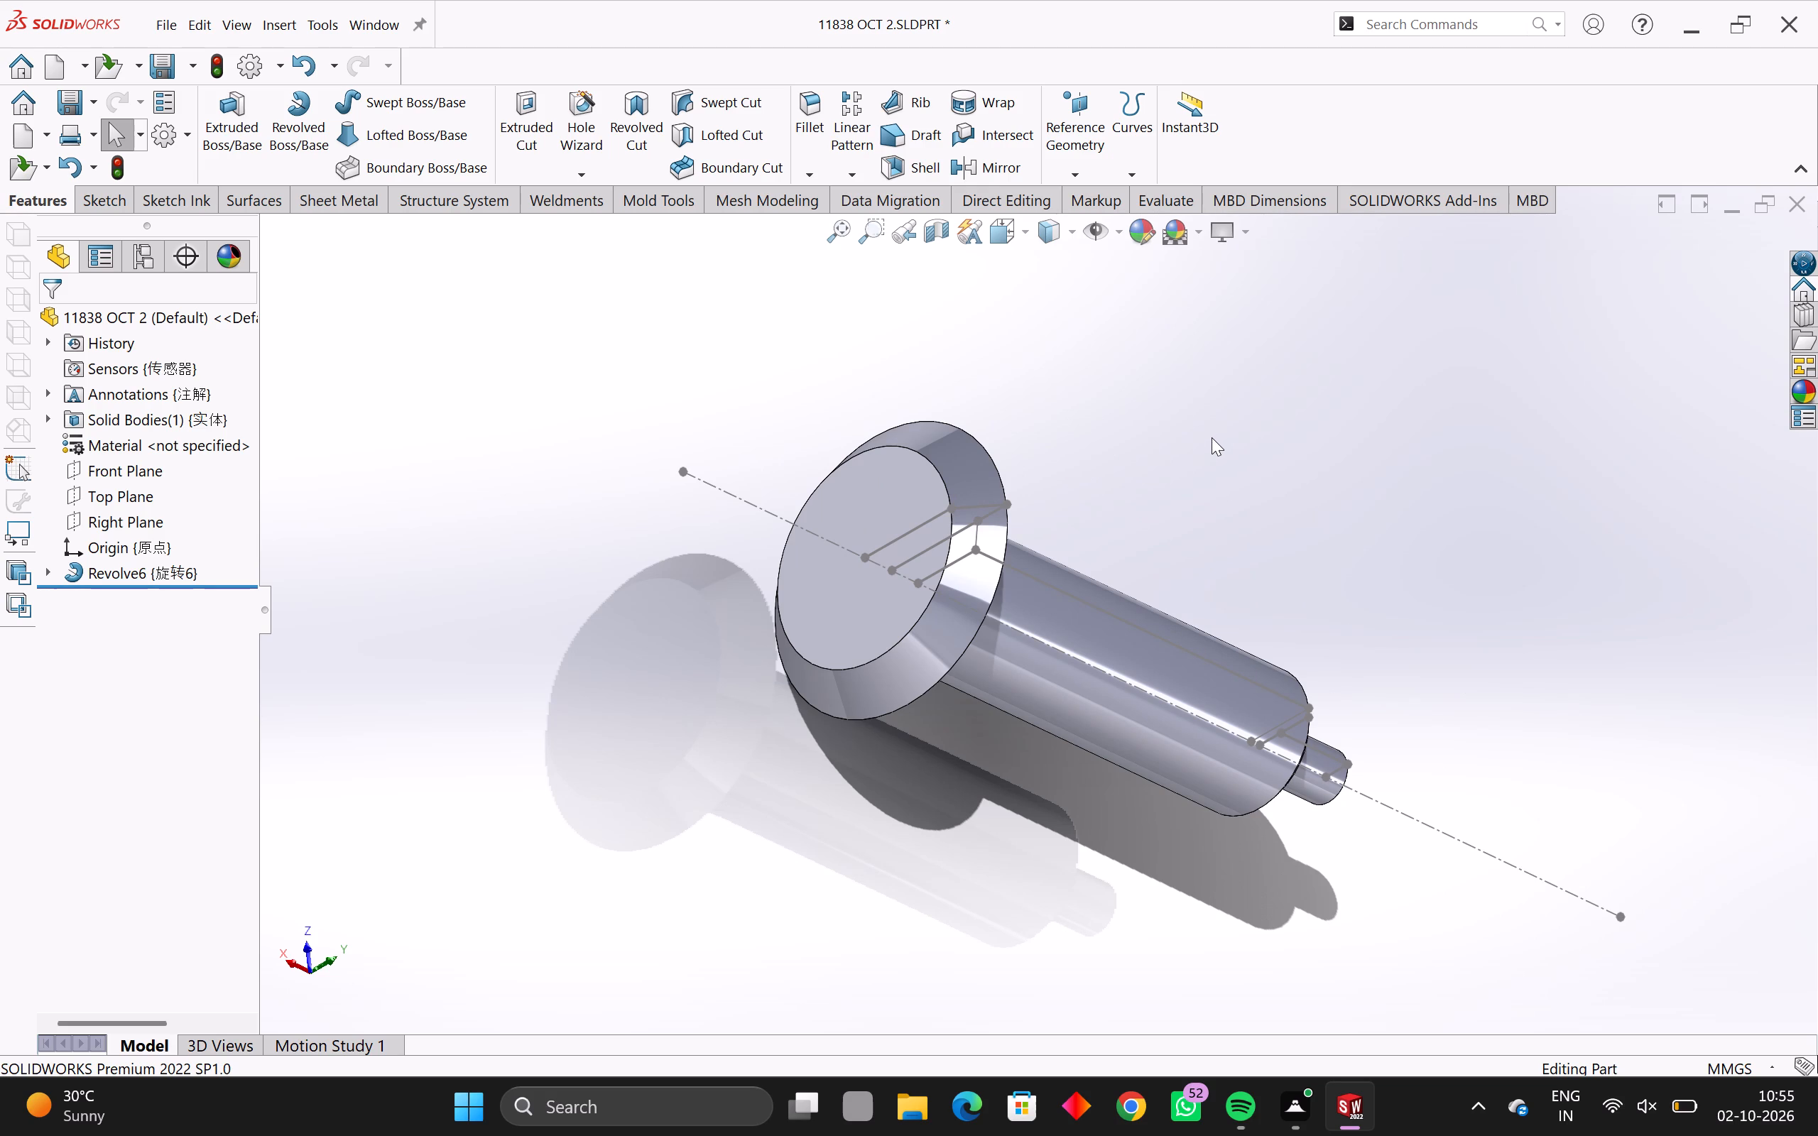
scroll(1185, 464, down, 2)
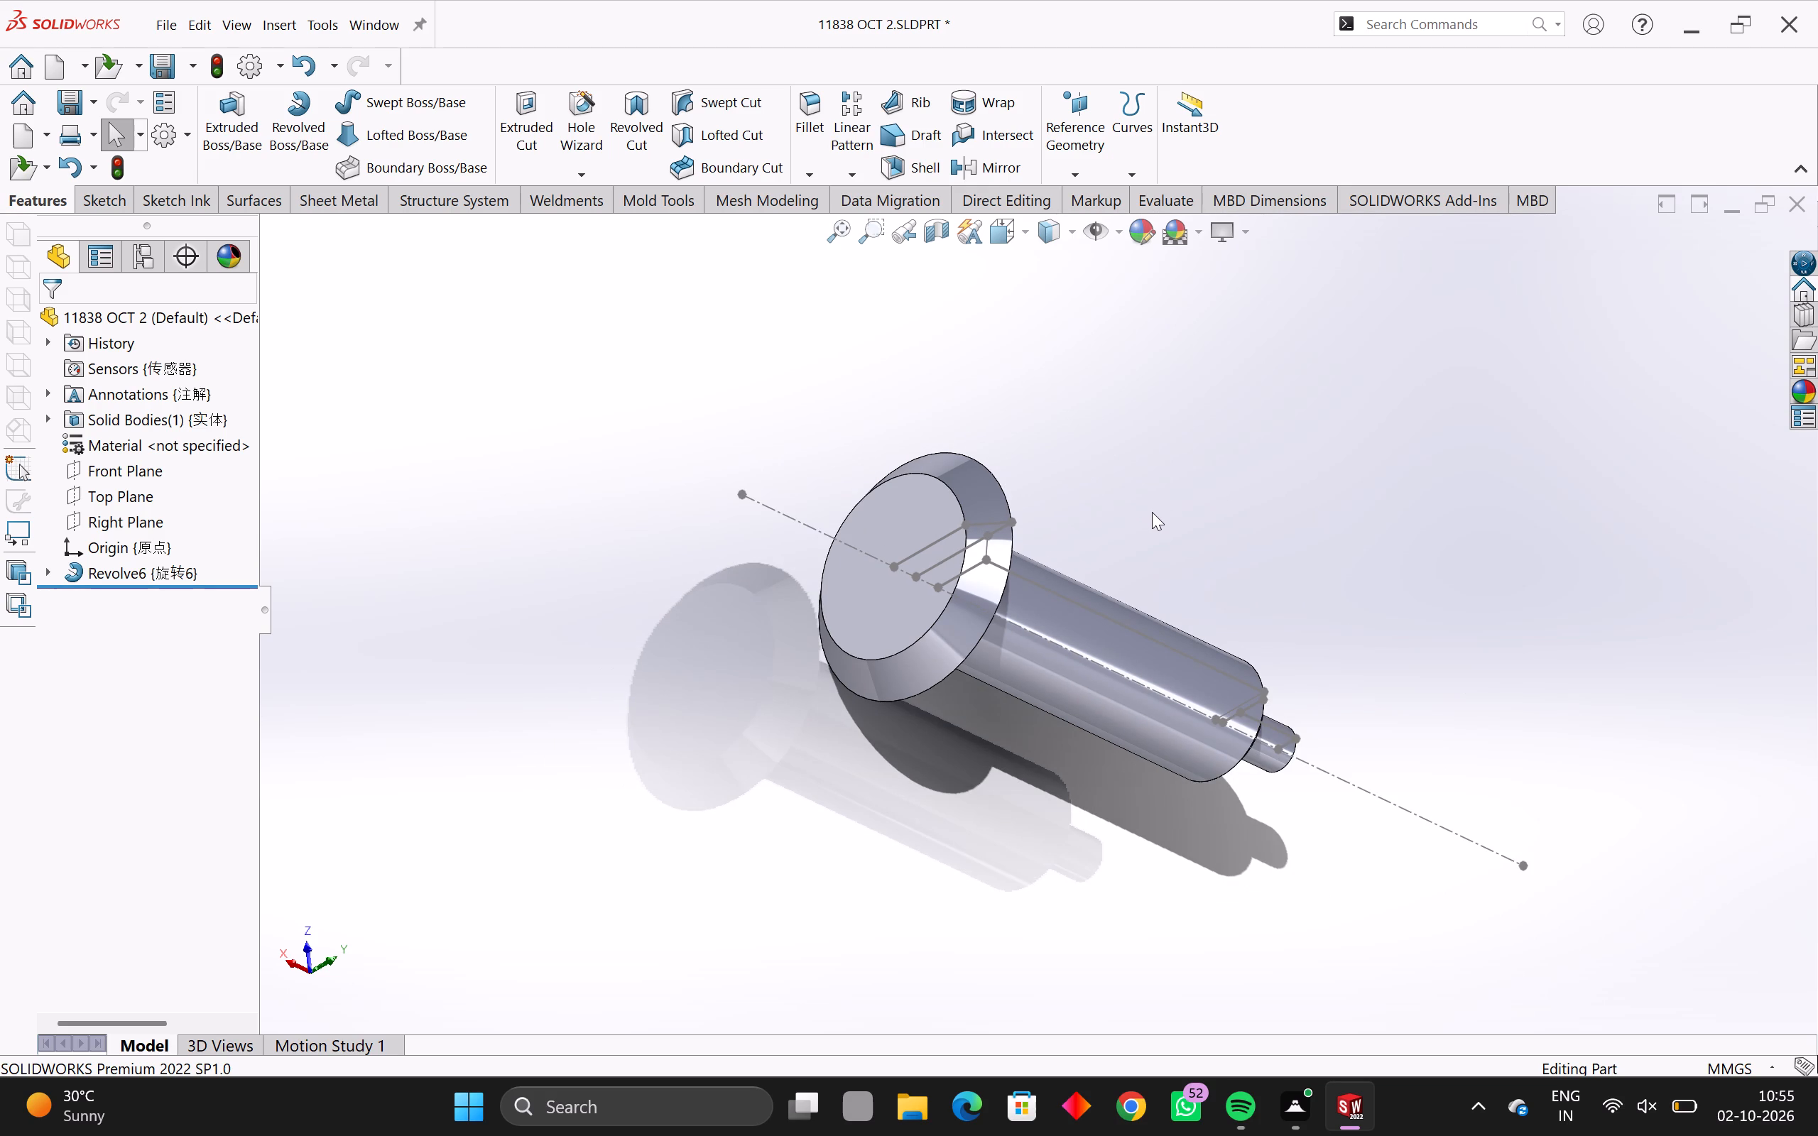
scroll(1150, 514, up, 1)
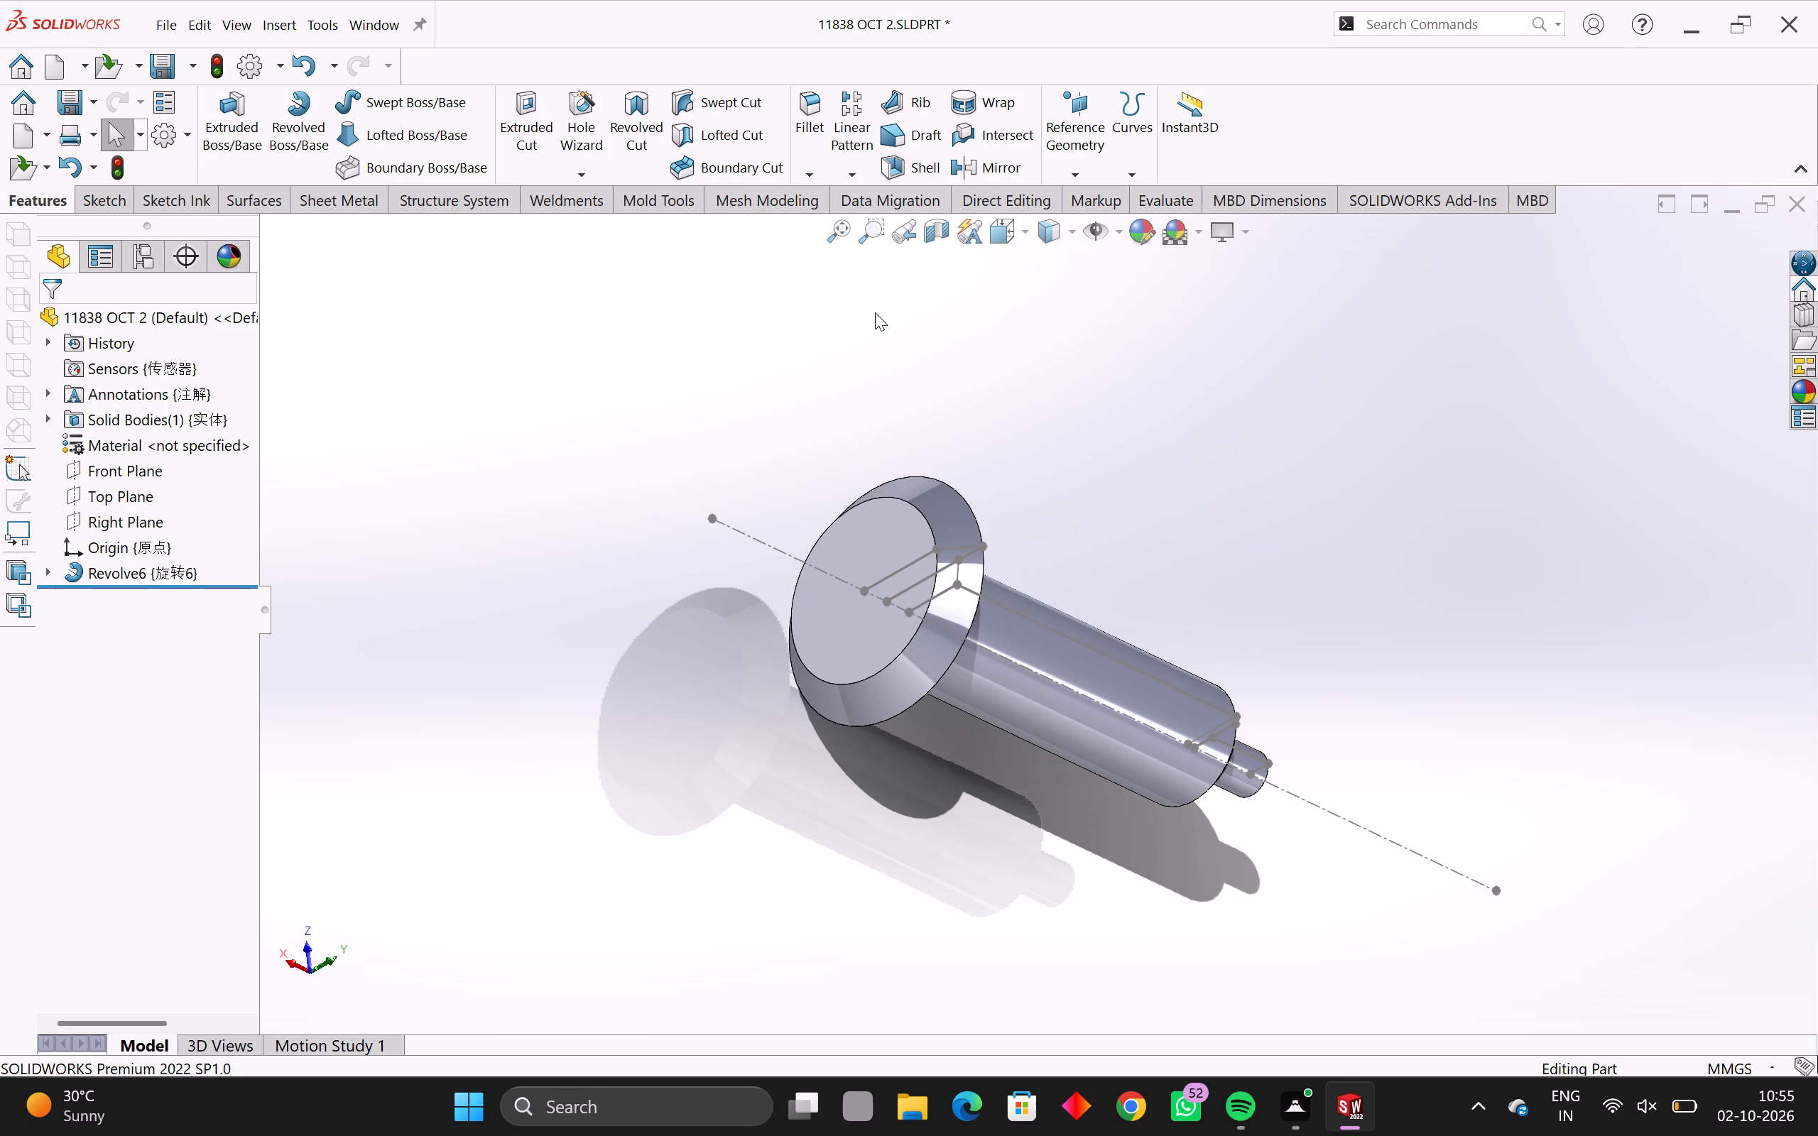
Check the flared head's outer profile sketch lines and the main cylindrical face of the shaft by selecting them.
click(943, 550)
click(922, 557)
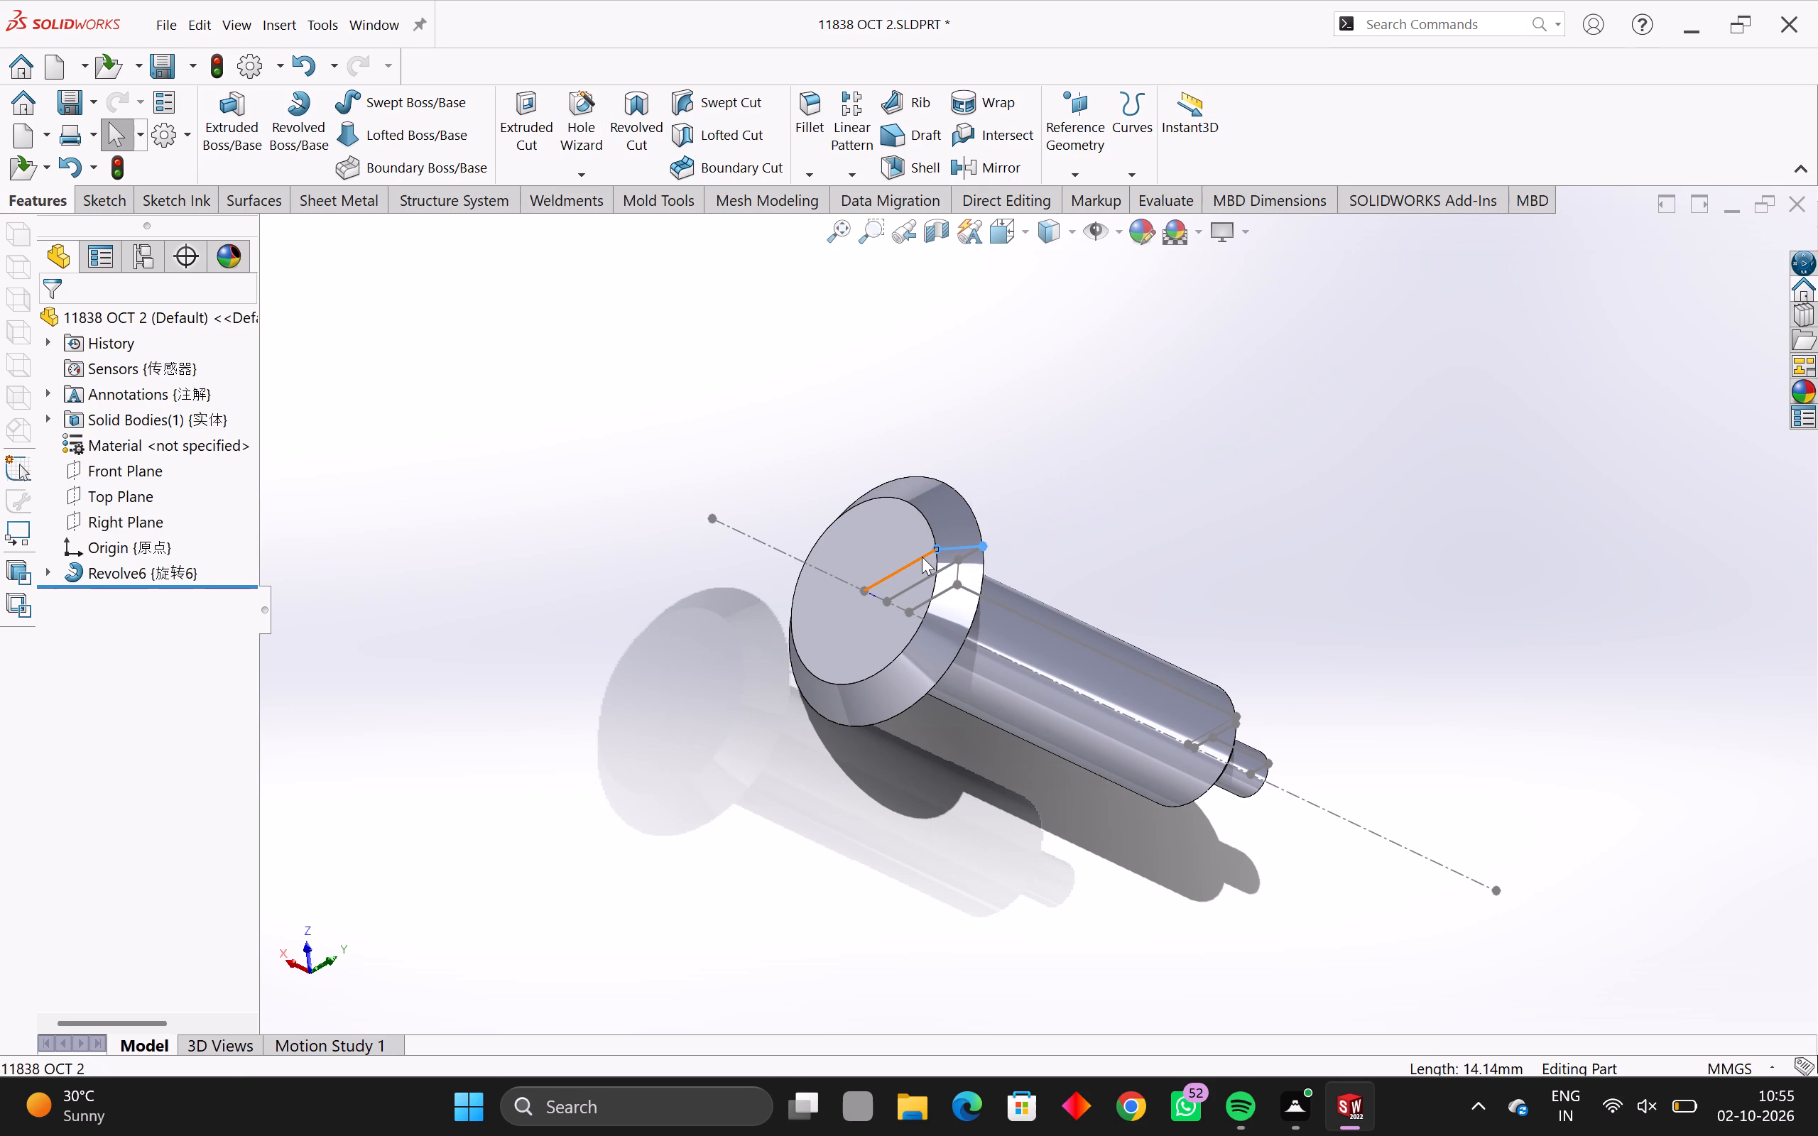
drag(965, 542, 938, 607)
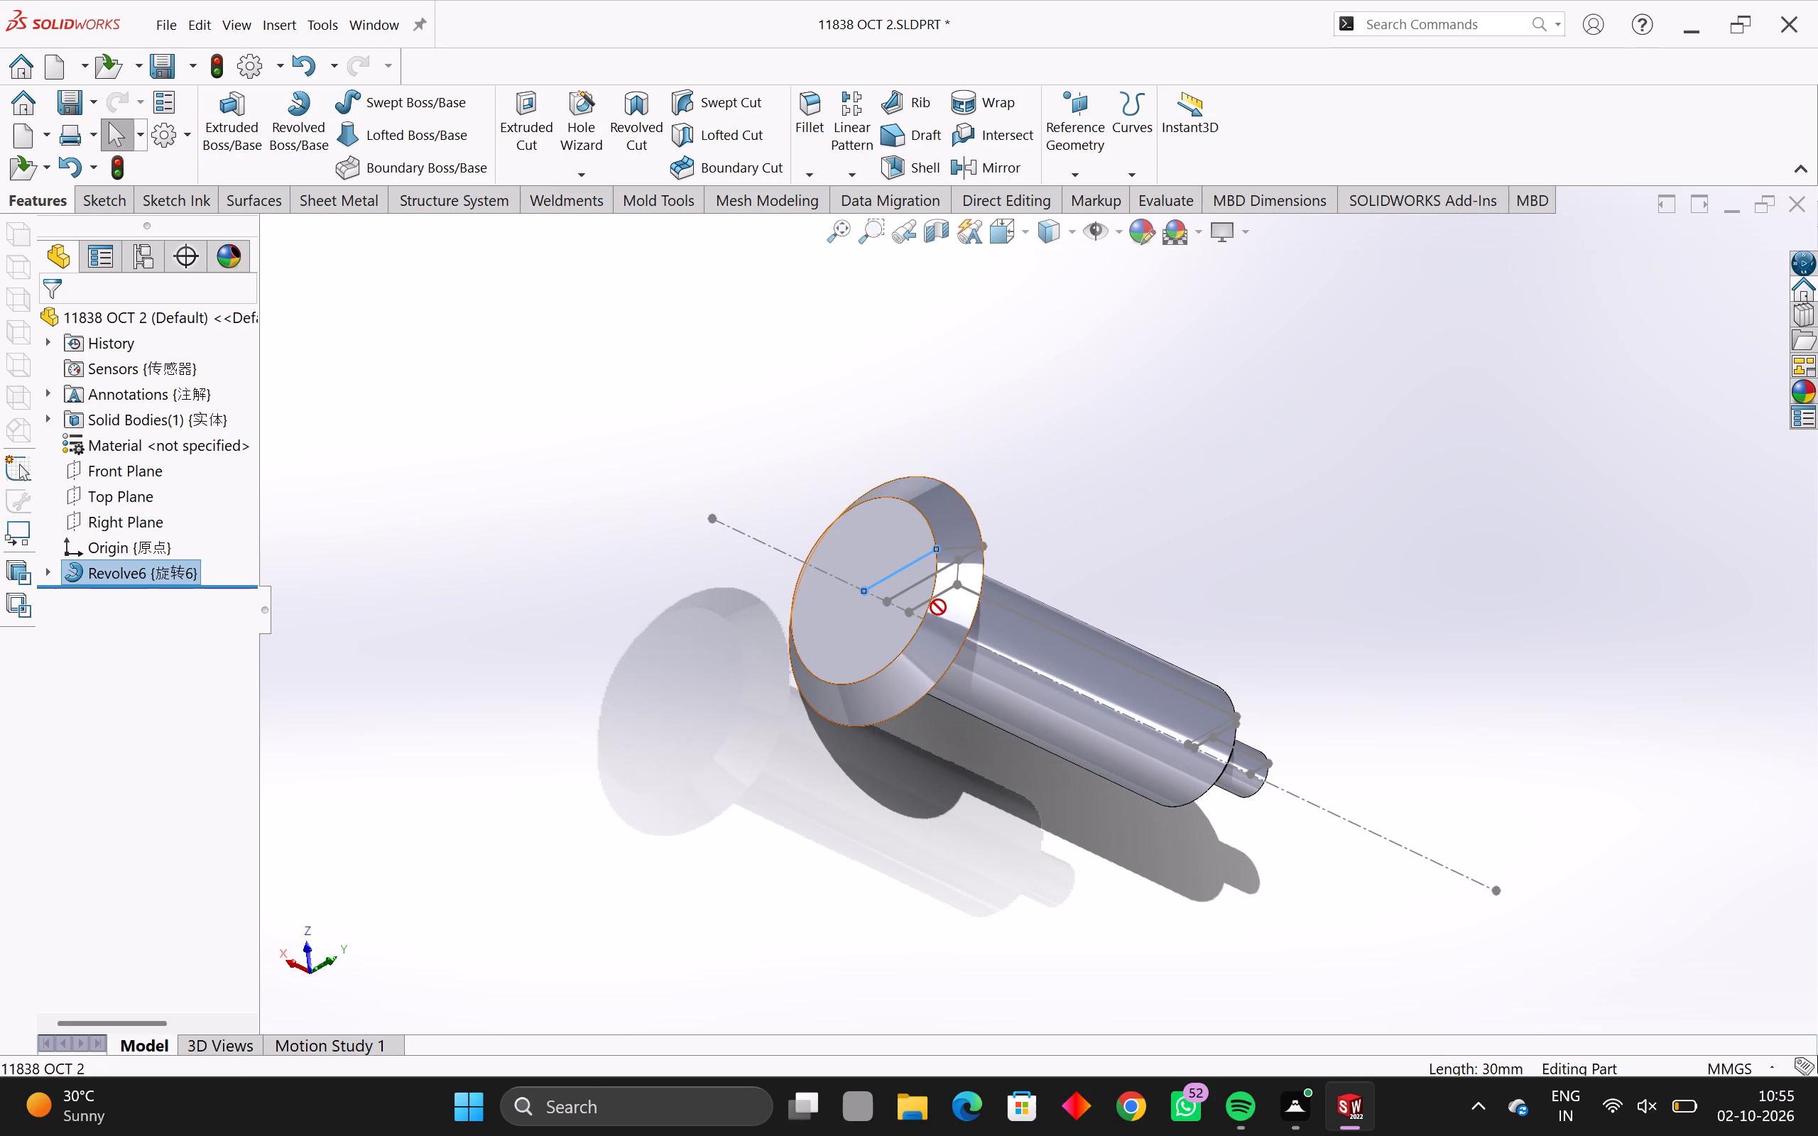
drag(938, 607, 937, 609)
click(1028, 607)
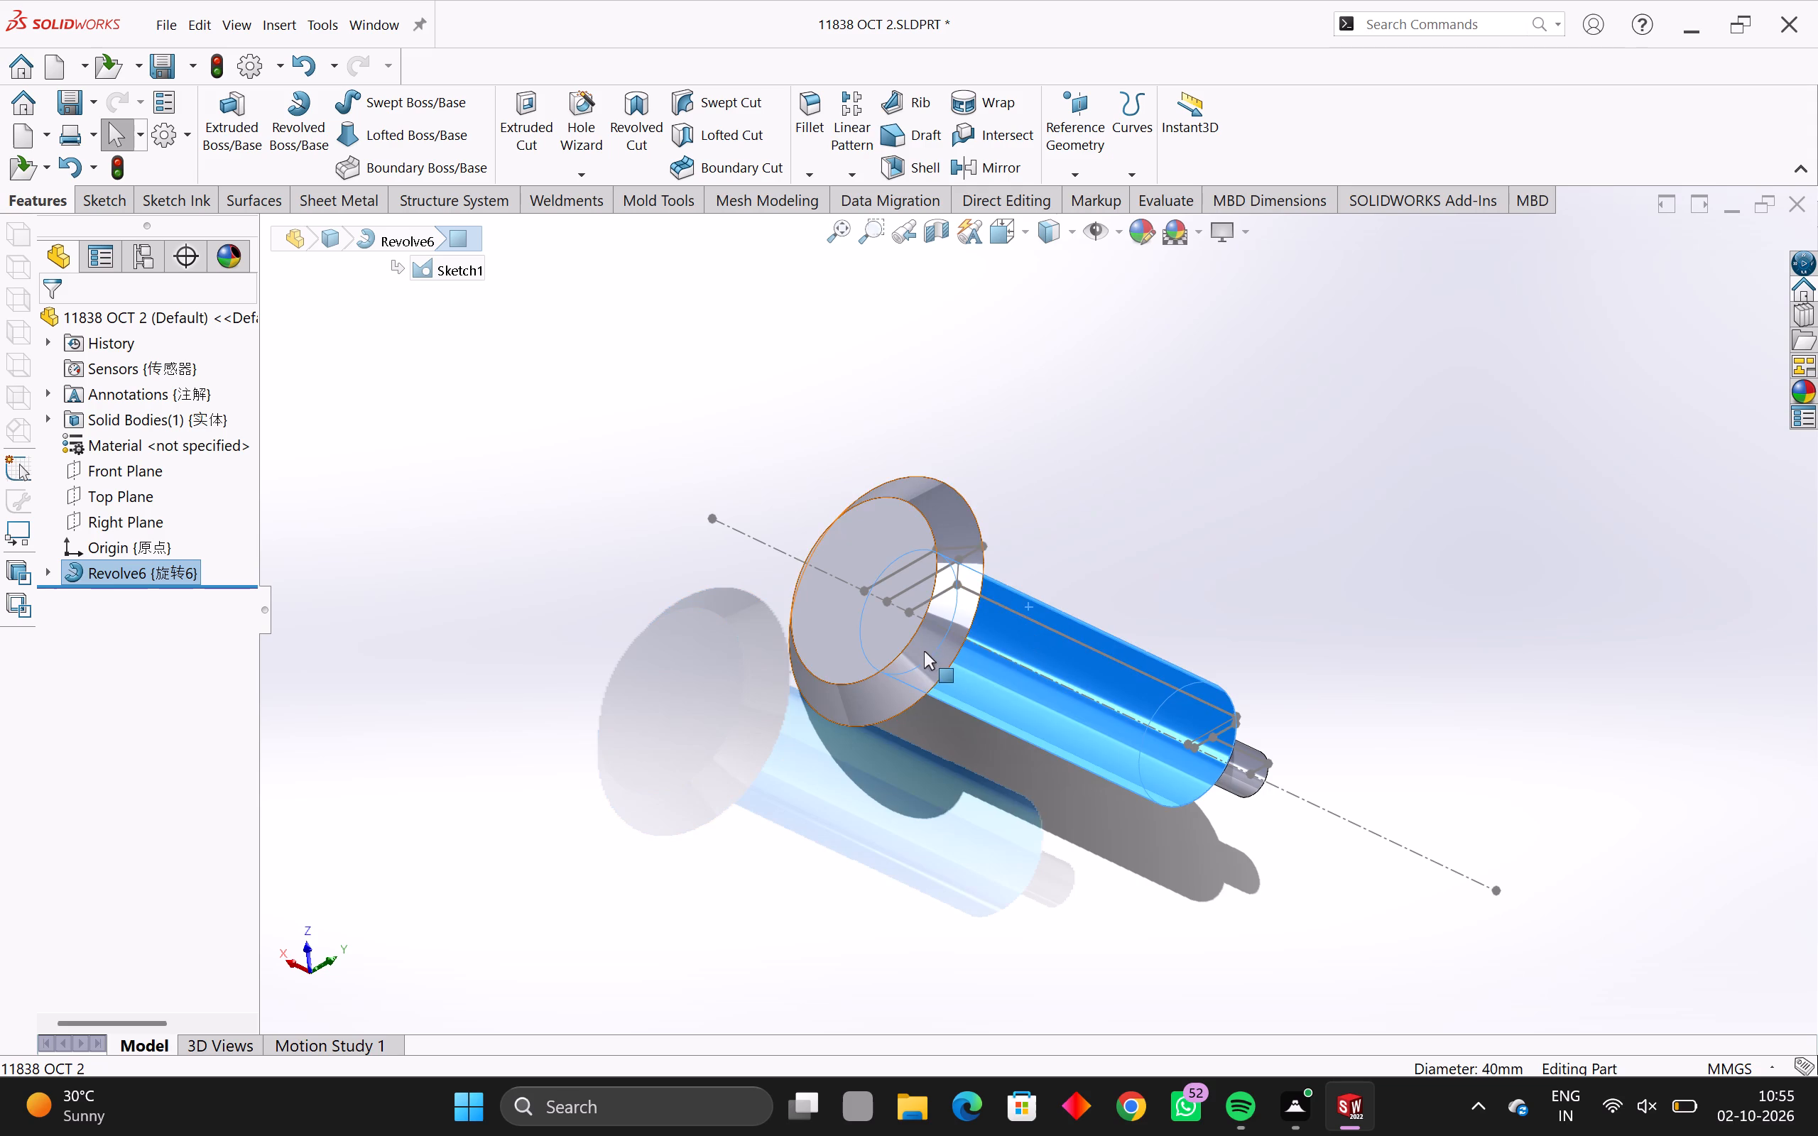
Check the flared head's flat end face, its conical rim and the main cylindrical face by selecting them, and clear the selection.
click(915, 650)
click(866, 645)
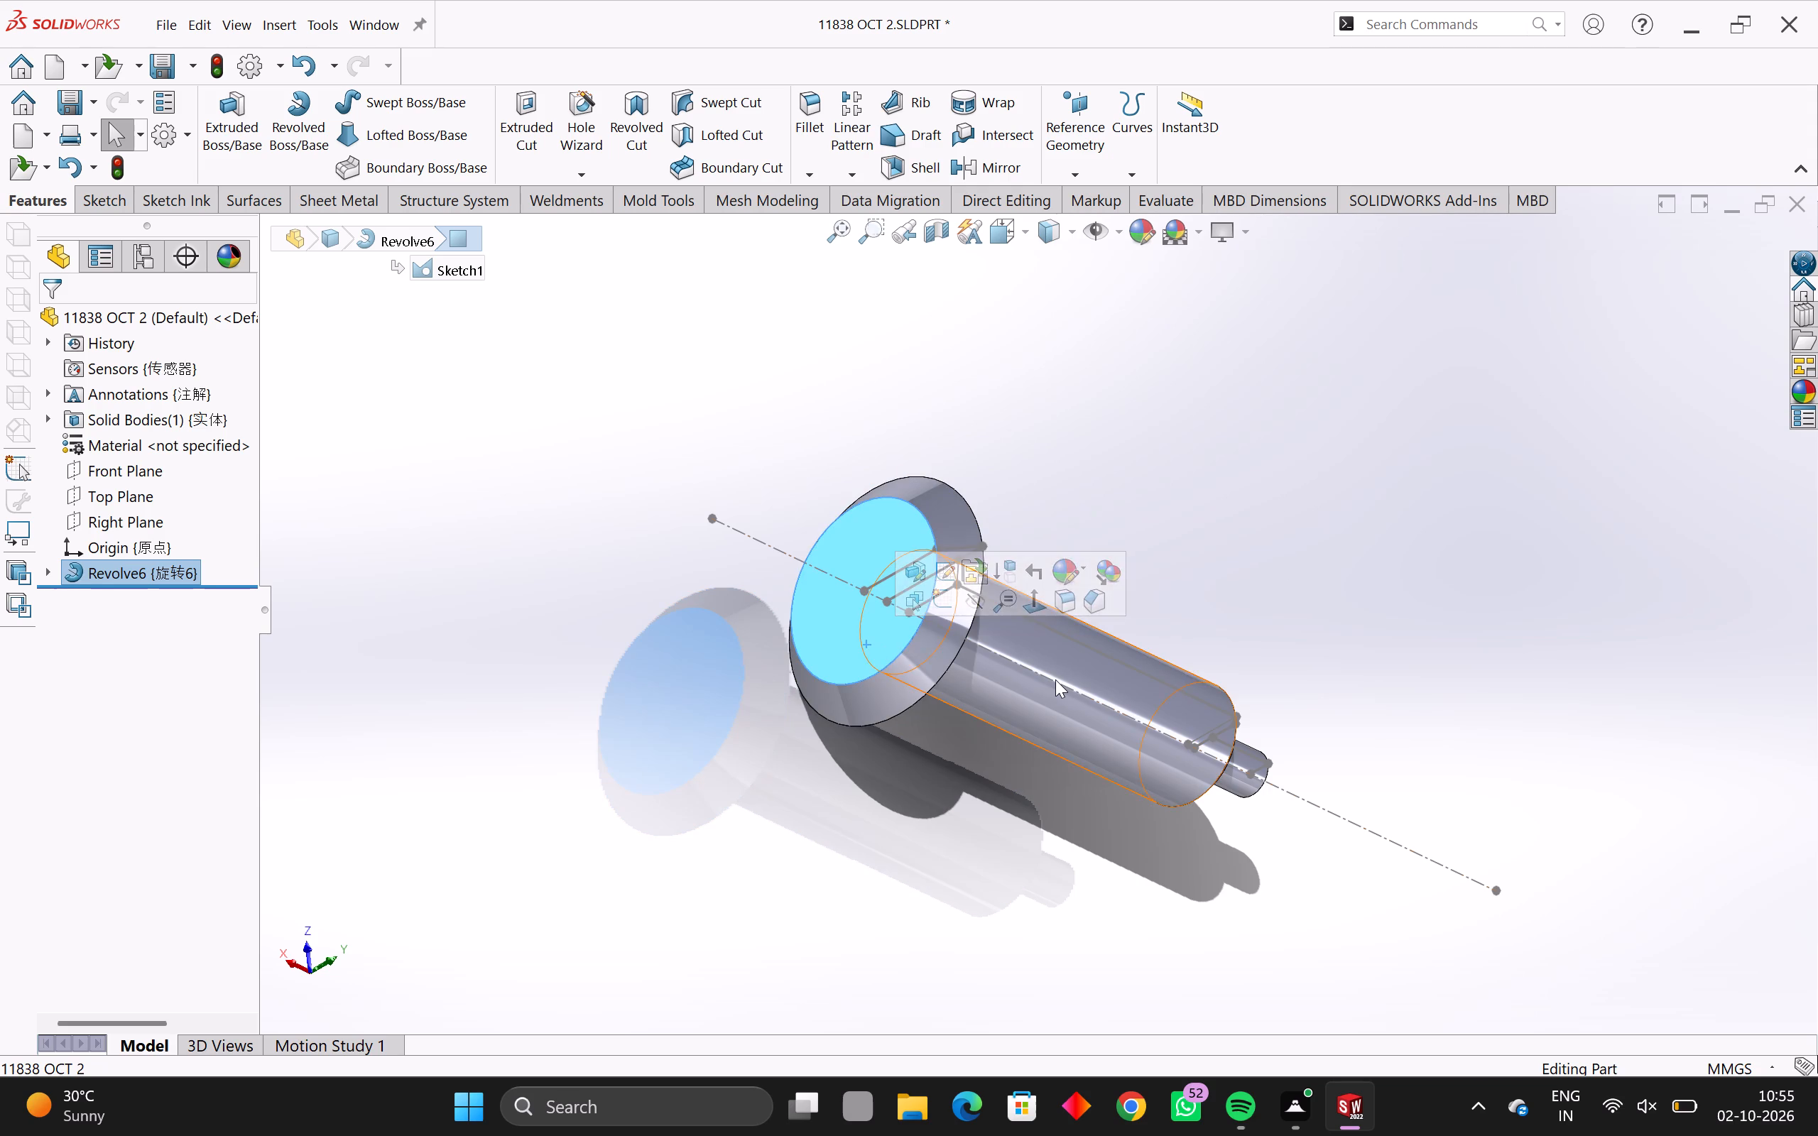
click(1055, 679)
click(1060, 698)
middle_drag(1060, 698, 991, 744)
click(834, 649)
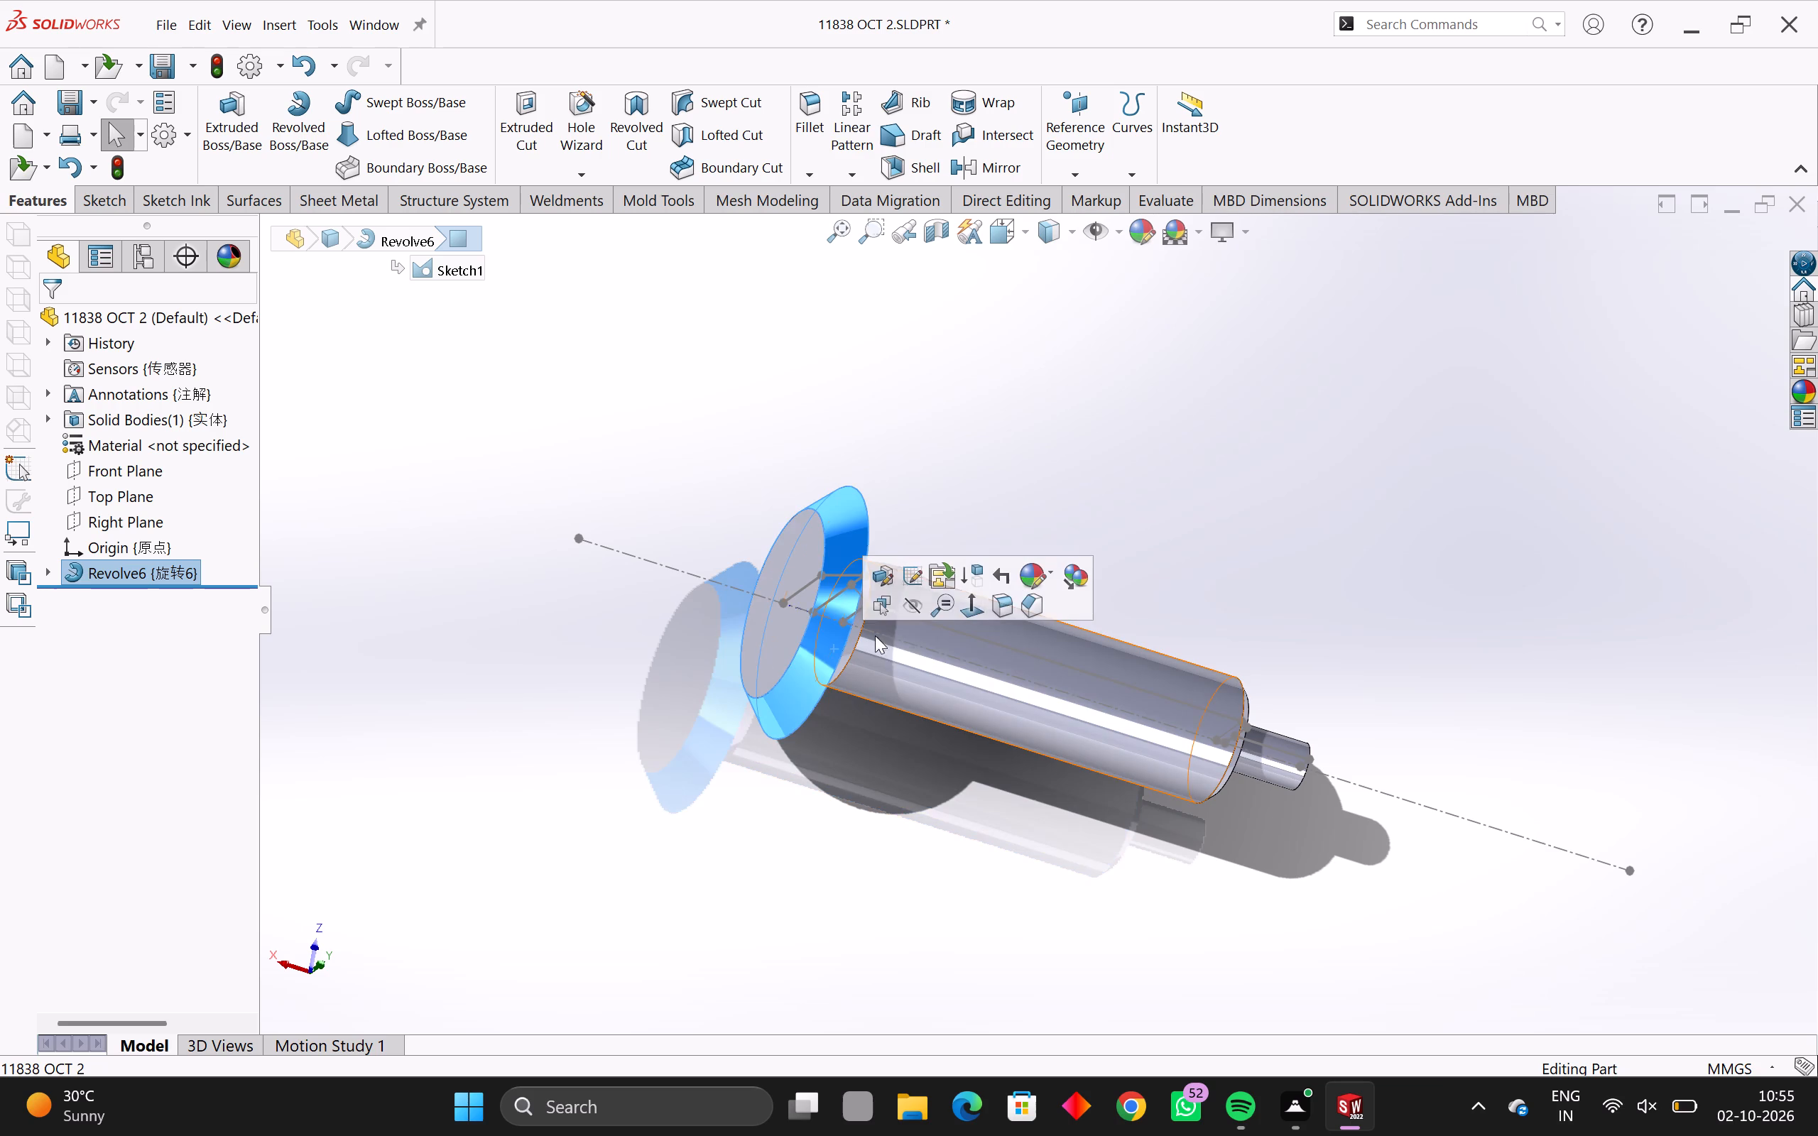
key(Escape)
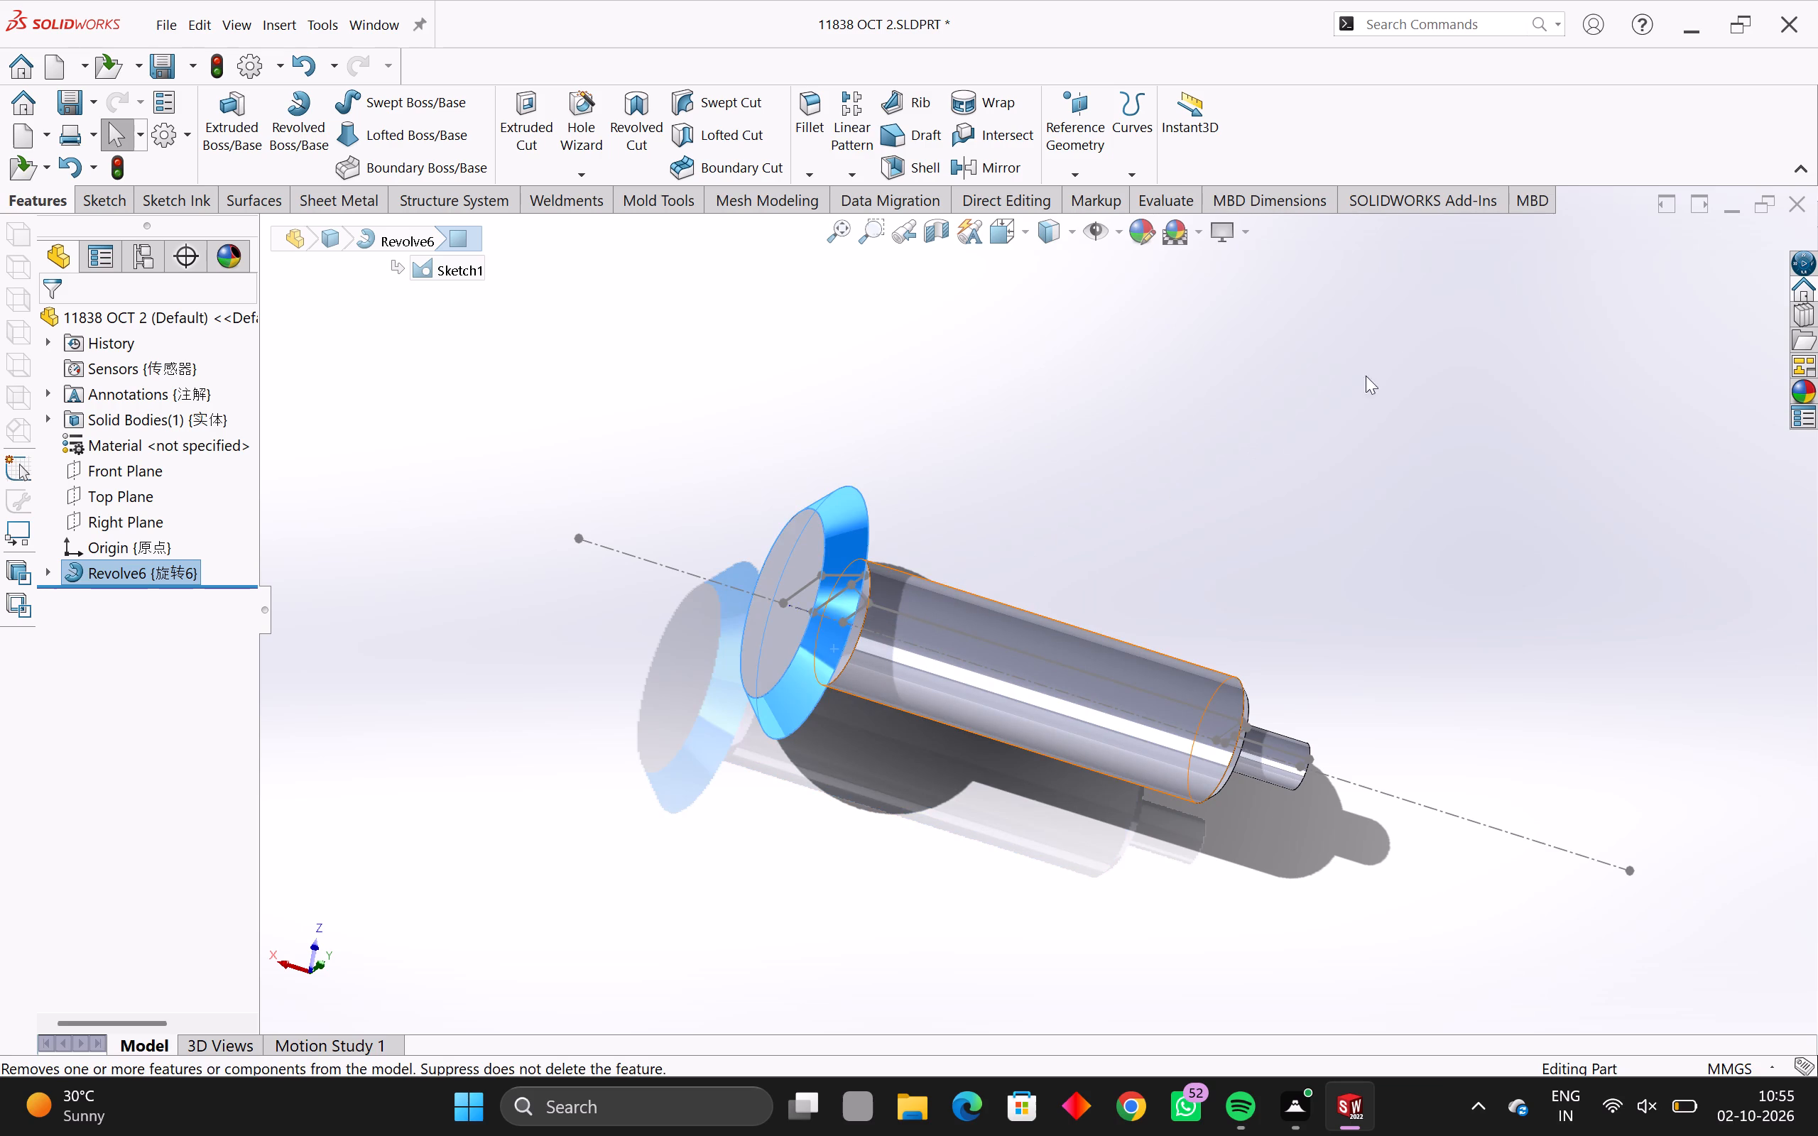
drag(1399, 351, 572, 865)
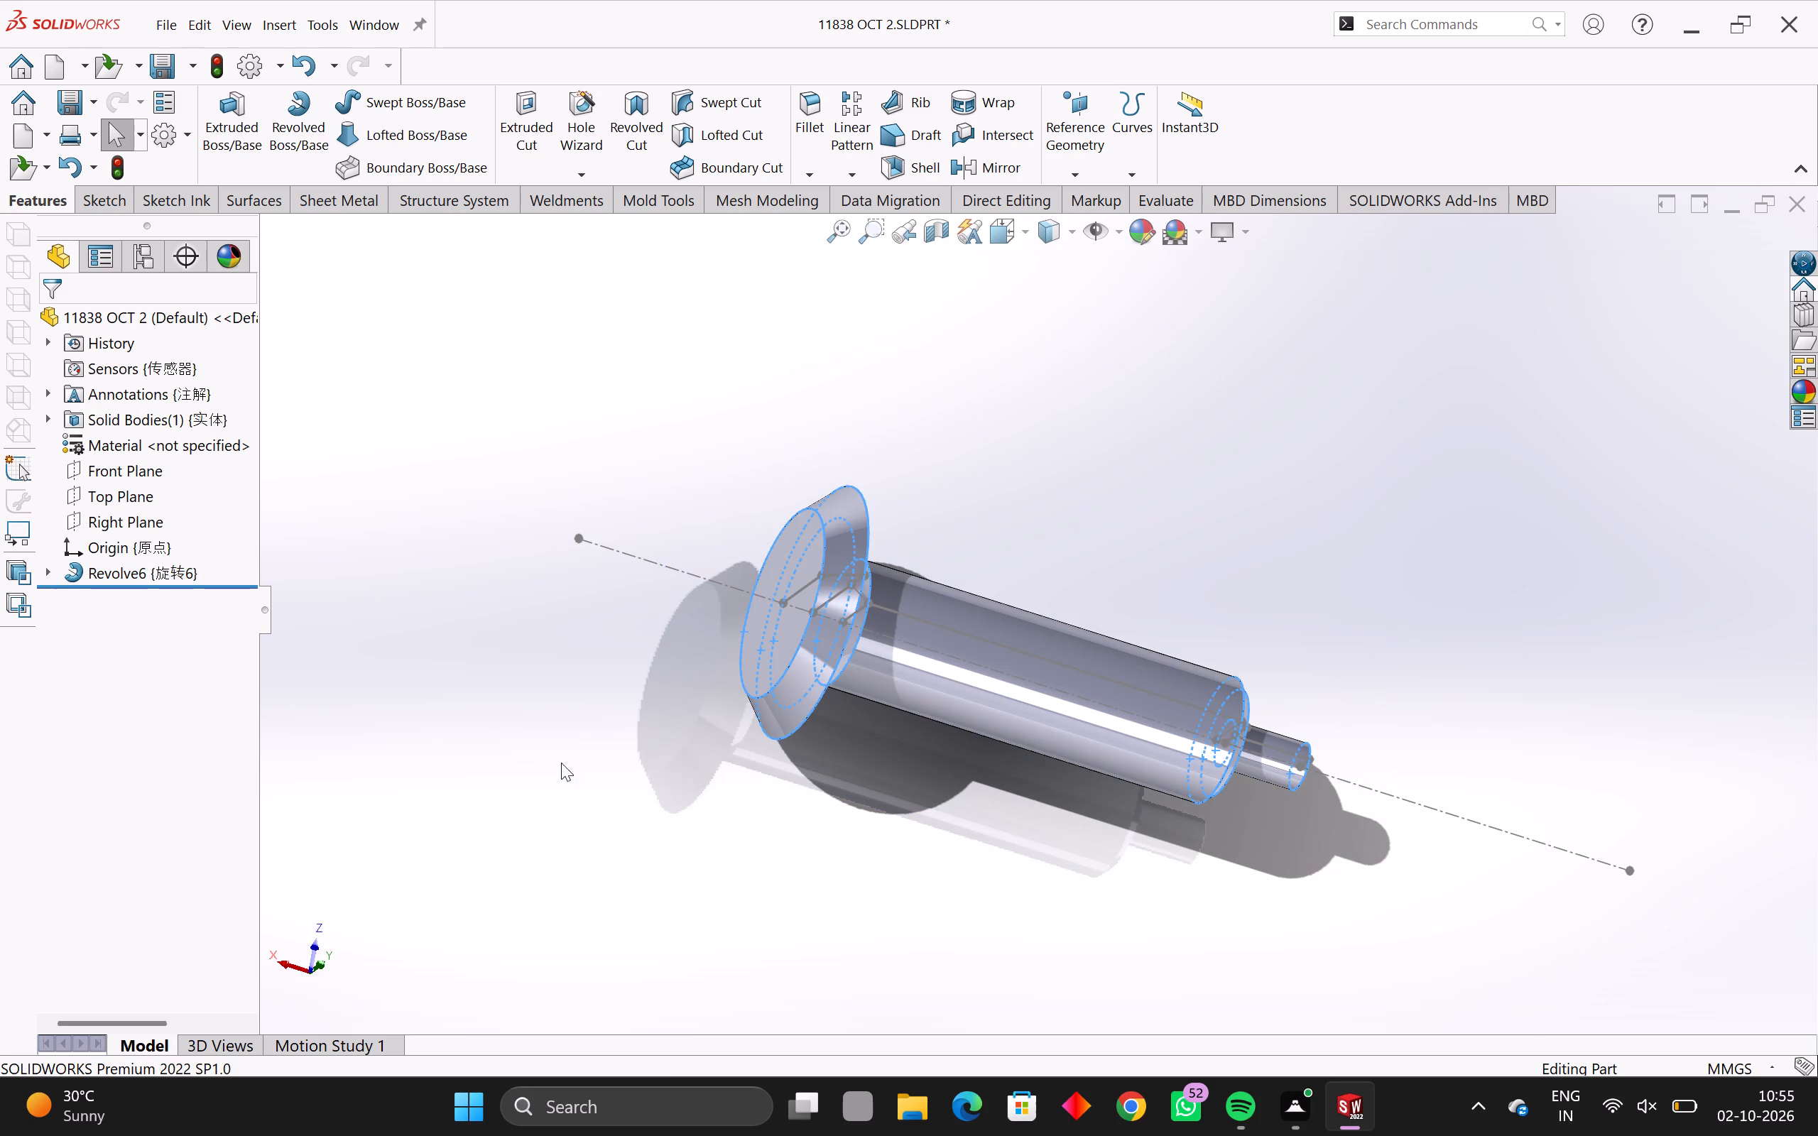
key(Escape)
key(Escape)
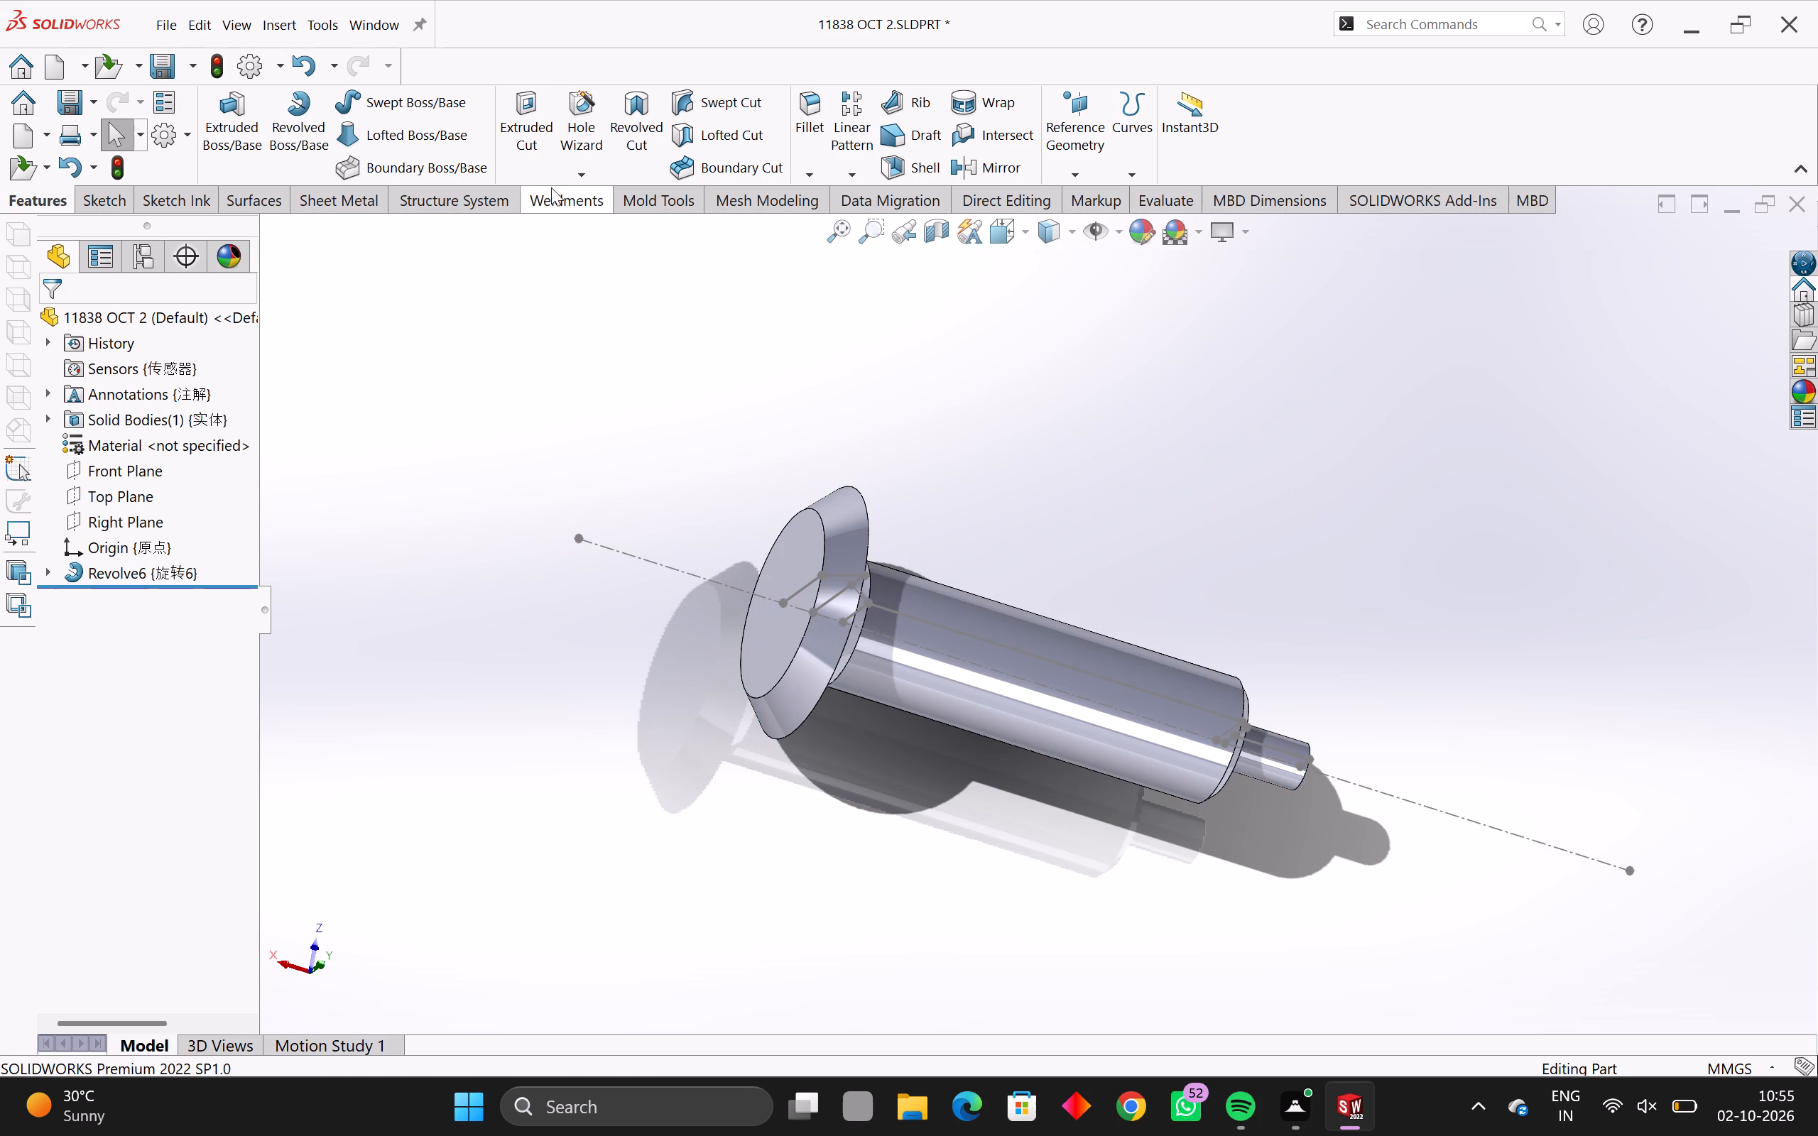
Inspect the shaft's interior in a section view along the Front Plane from several angles, and discard the section.
click(935, 222)
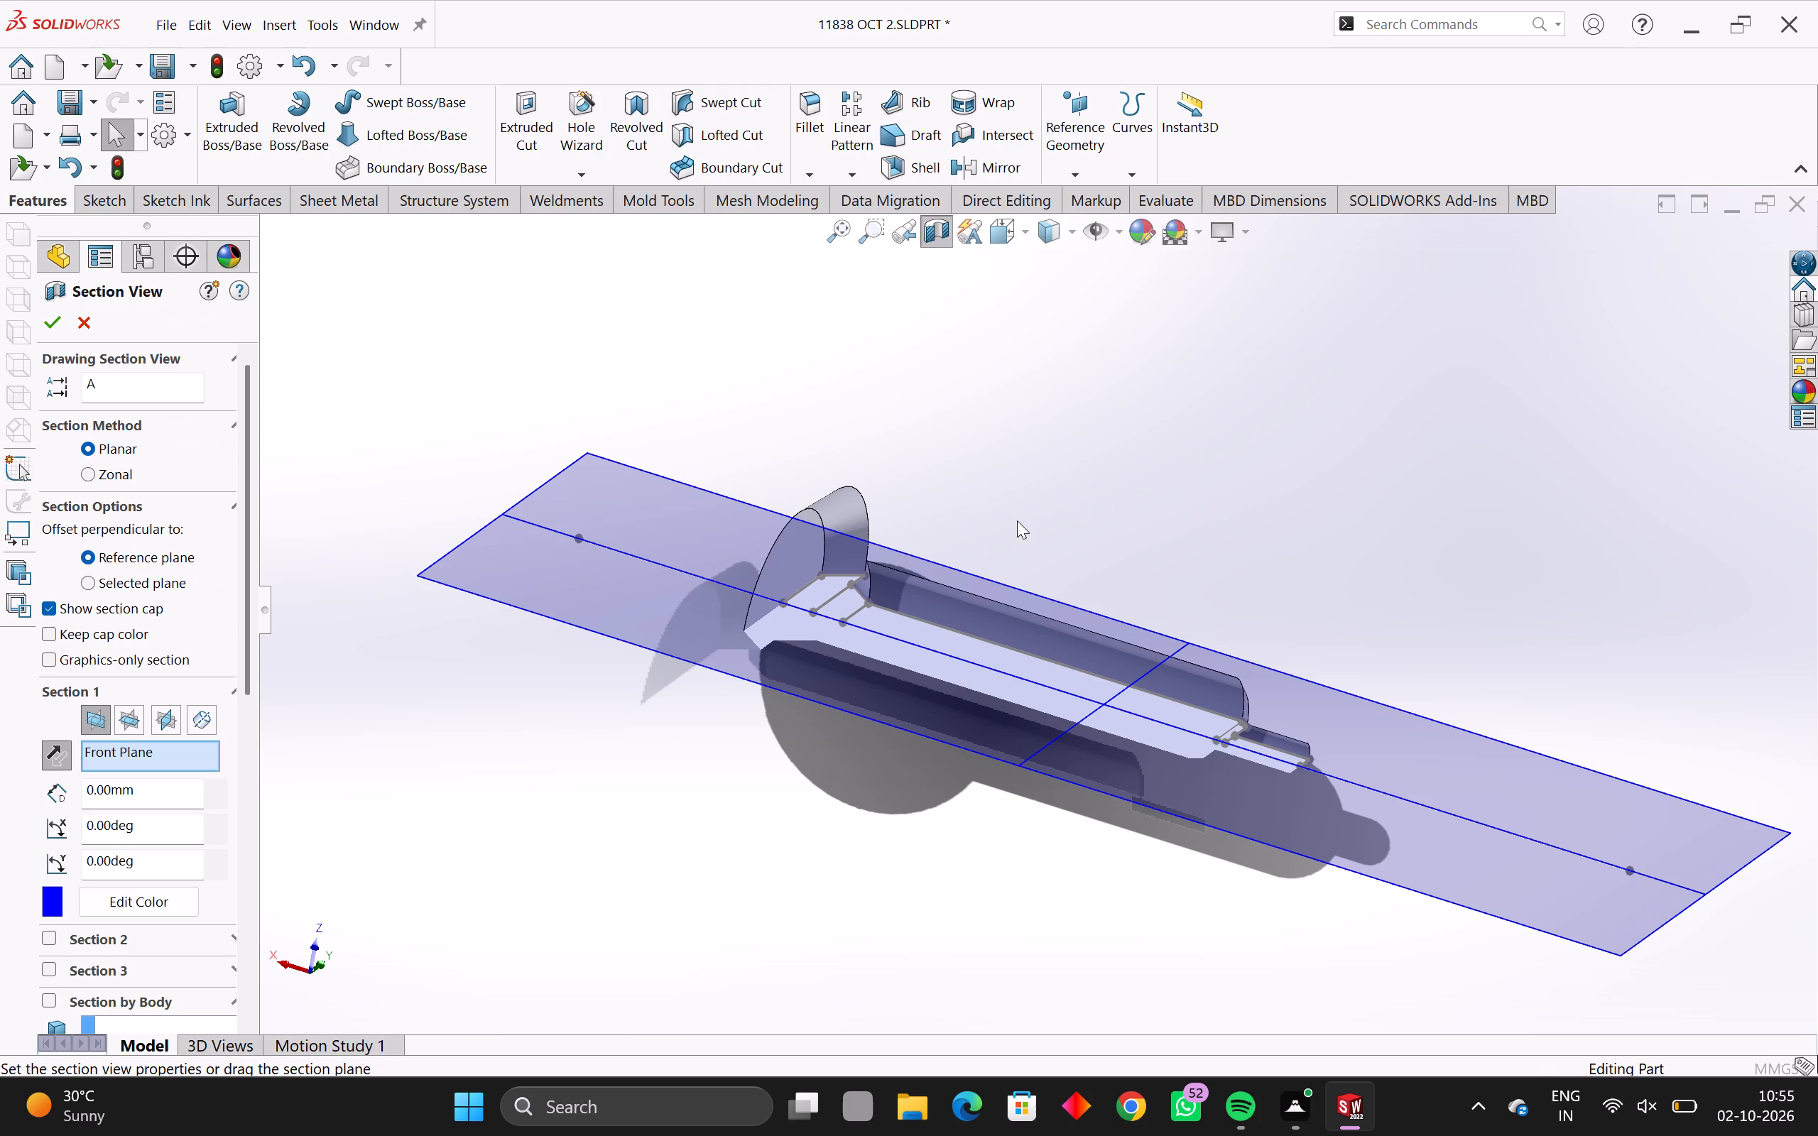
middle_drag(1024, 650, 1025, 472)
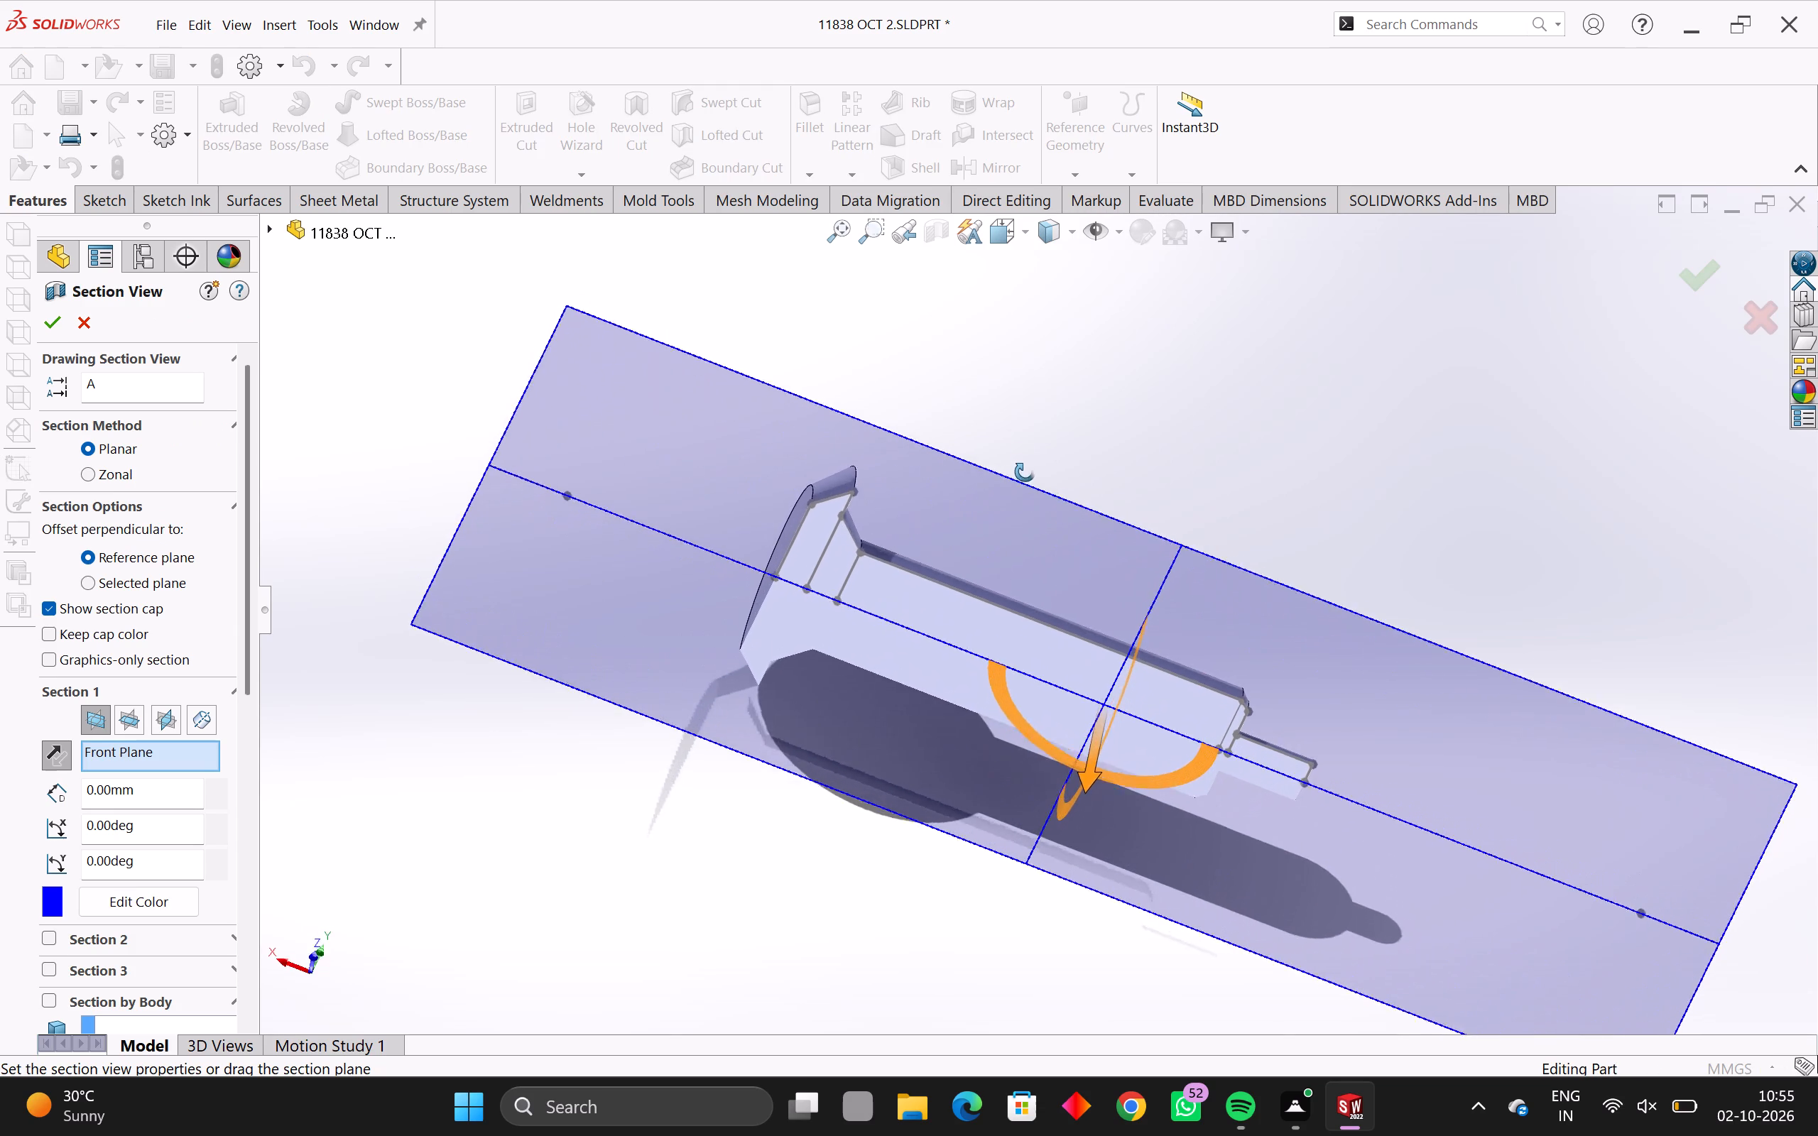
middle_drag(1025, 472, 915, 470)
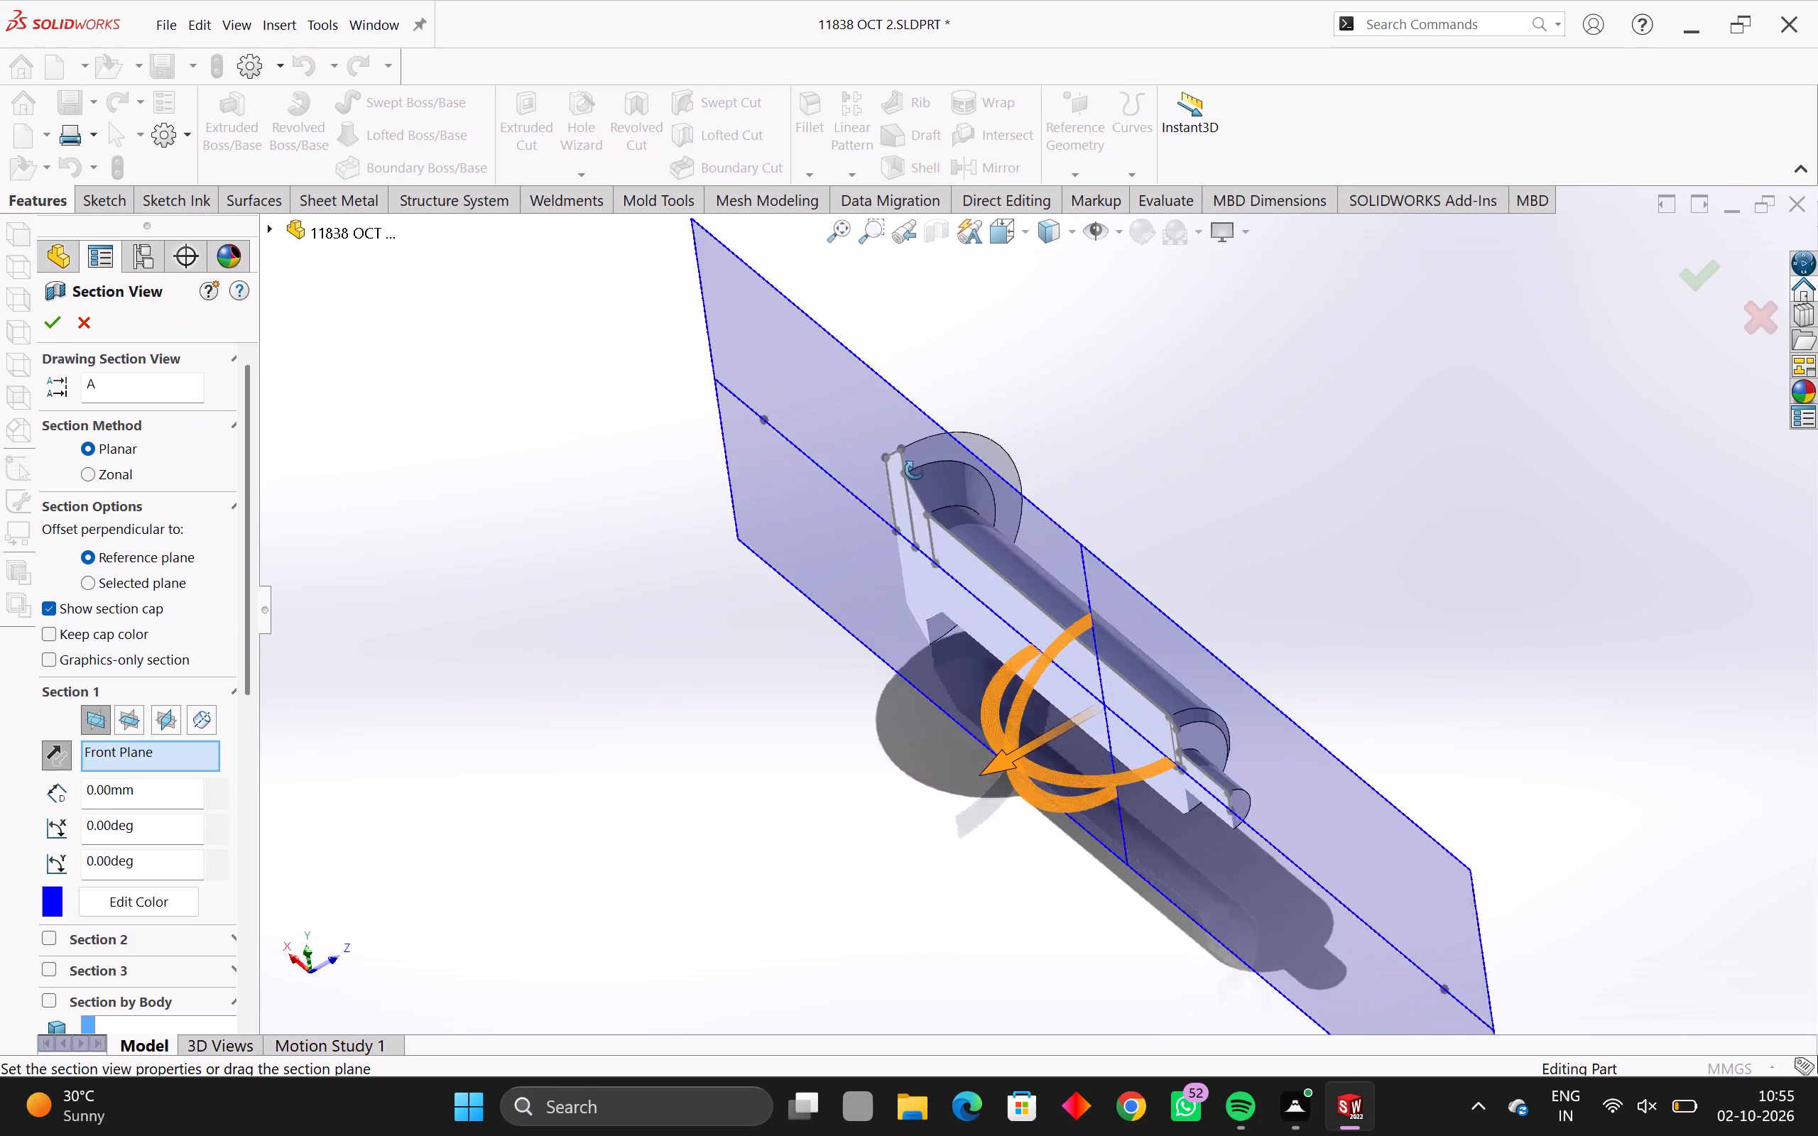
middle_drag(915, 470, 1030, 411)
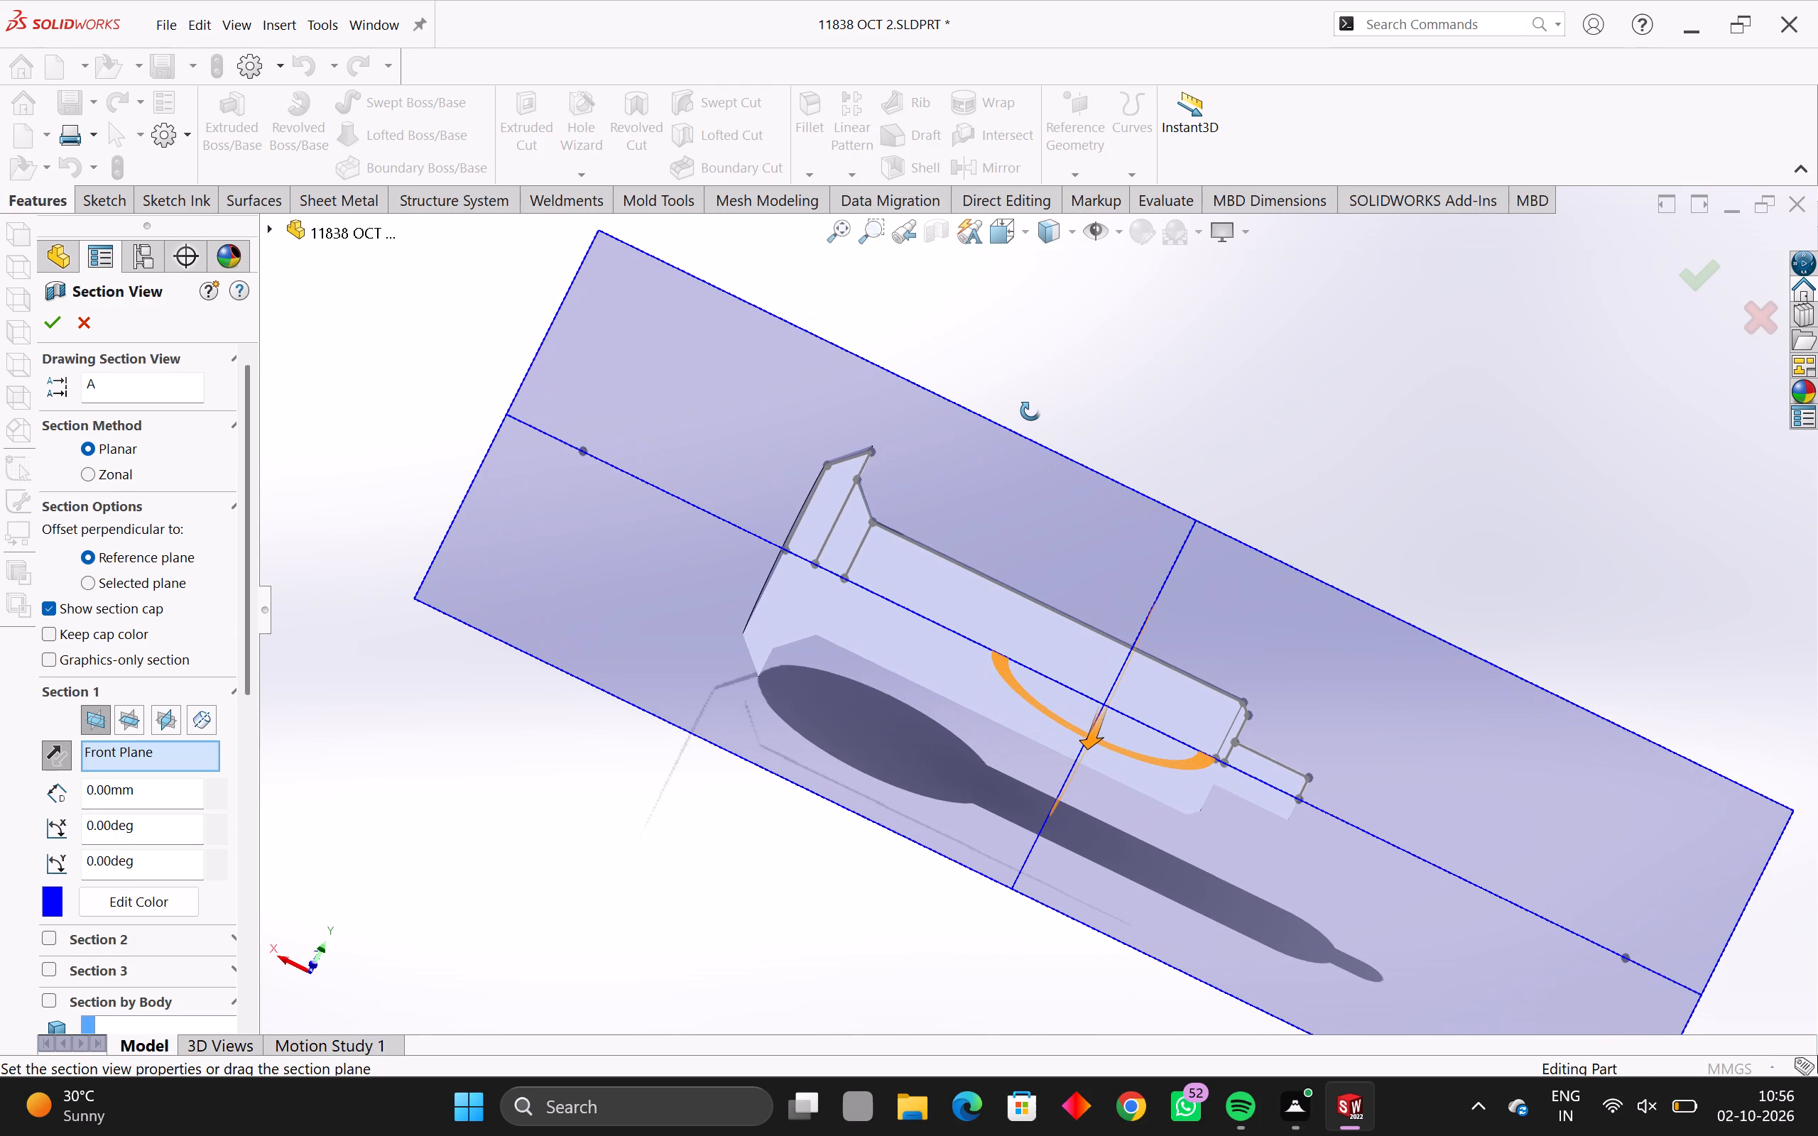
middle_drag(1030, 411, 937, 507)
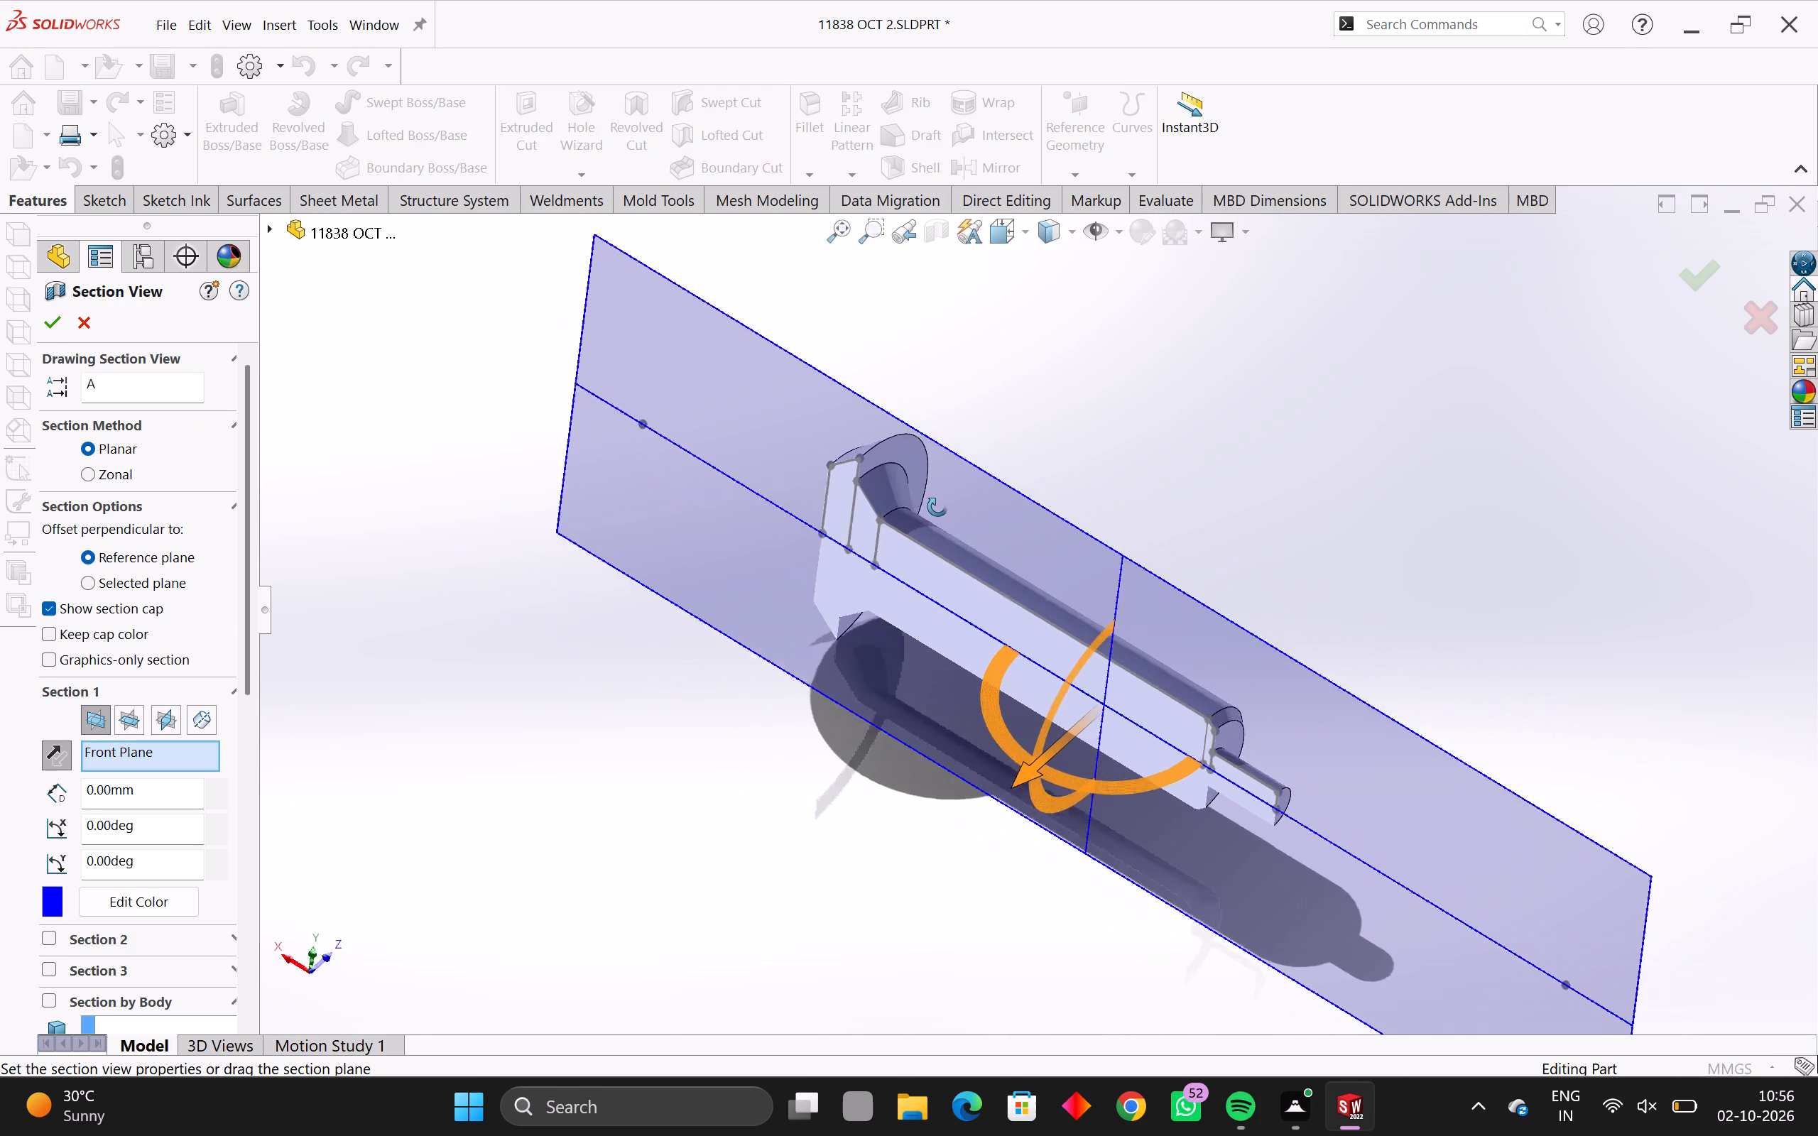
middle_drag(937, 507, 973, 476)
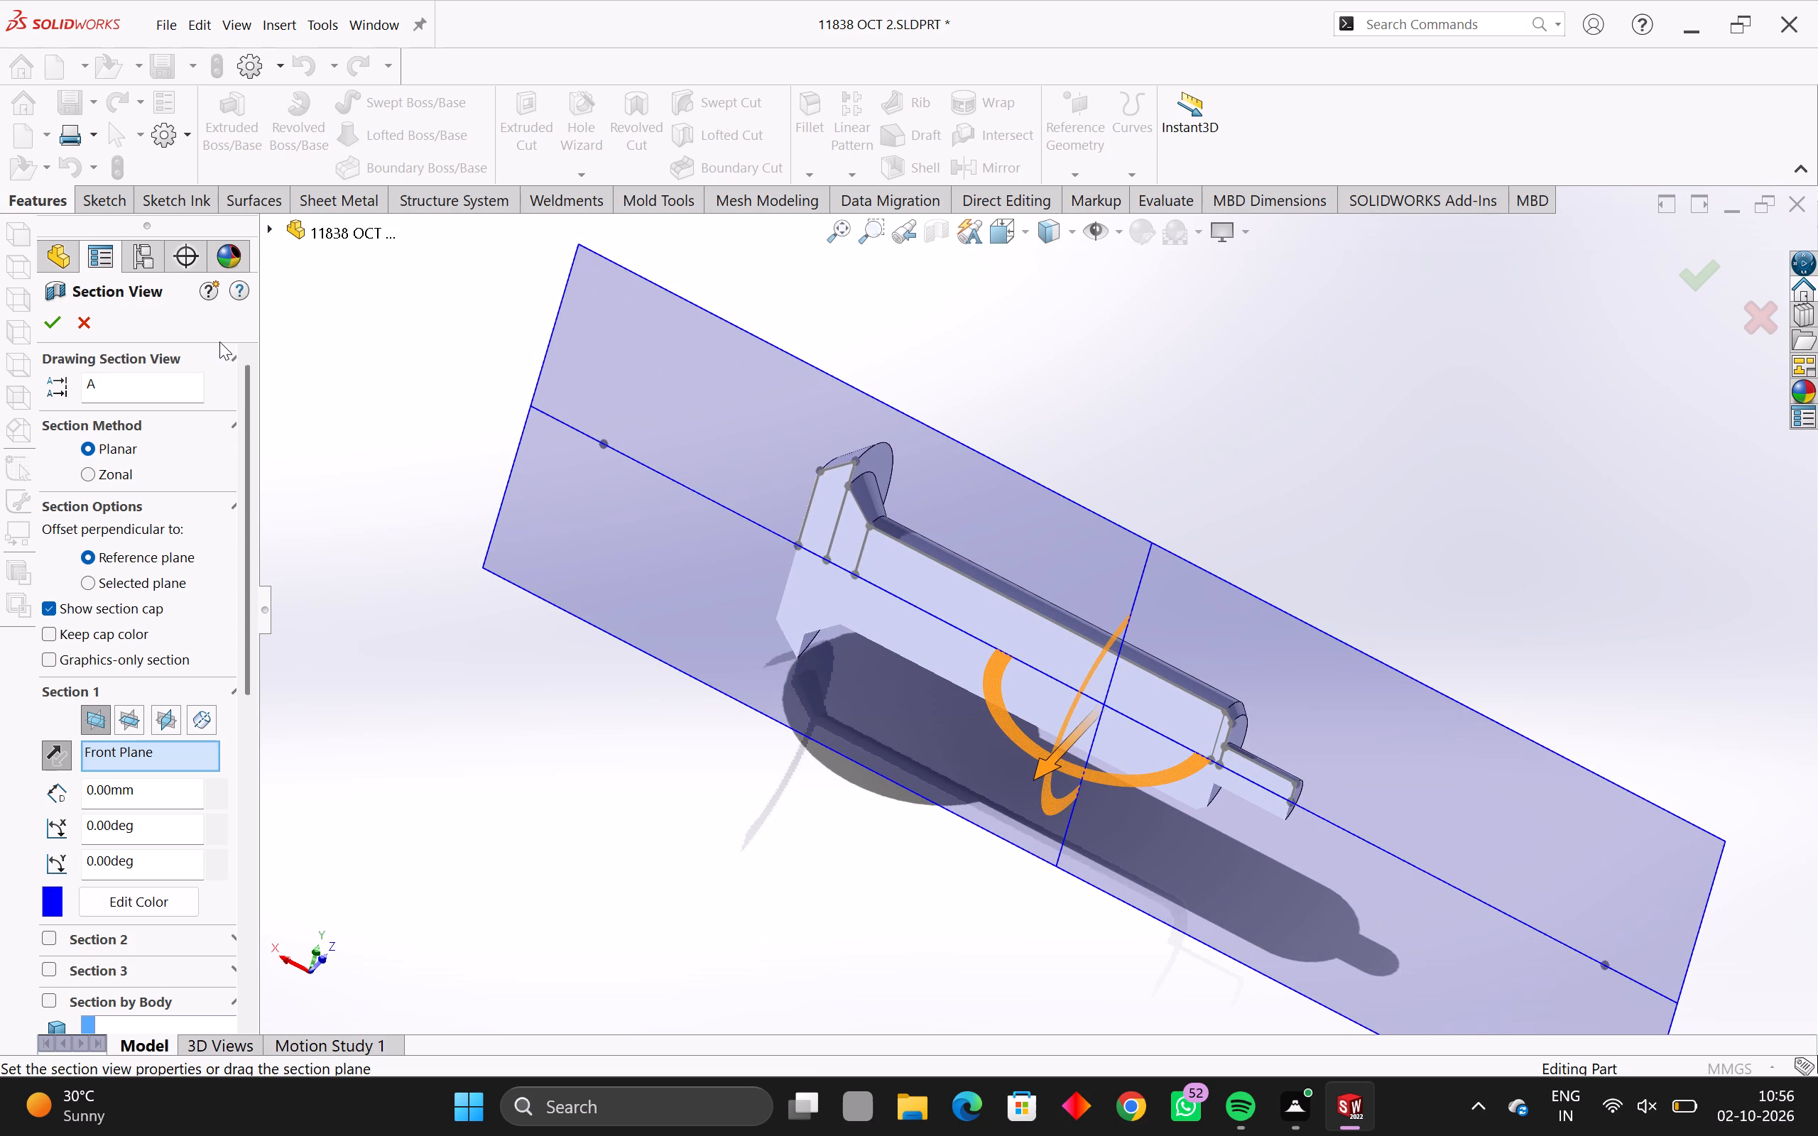
click(84, 328)
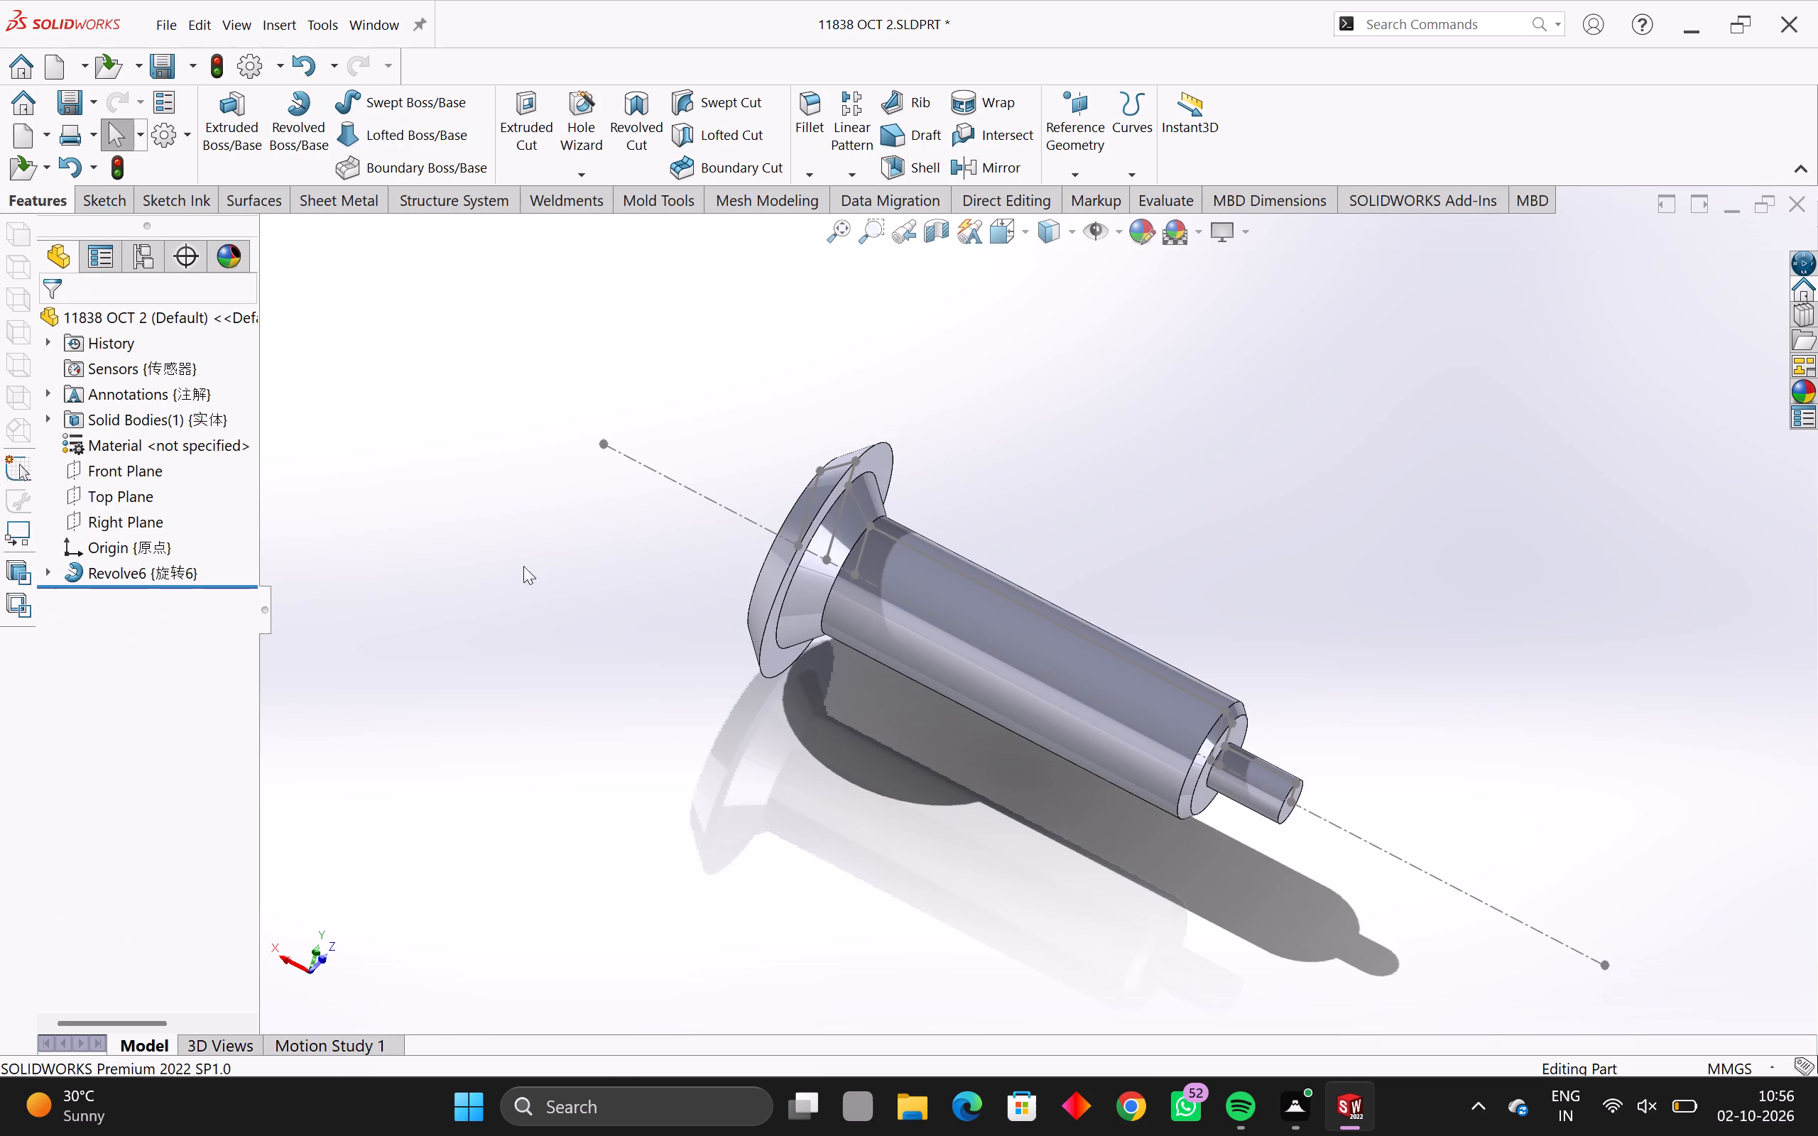
Examine the whole shaft from several angles, comparing the flared head's end face and conical underside with the stepped tip.
scroll(599, 585, down, 1)
middle_drag(850, 648, 843, 675)
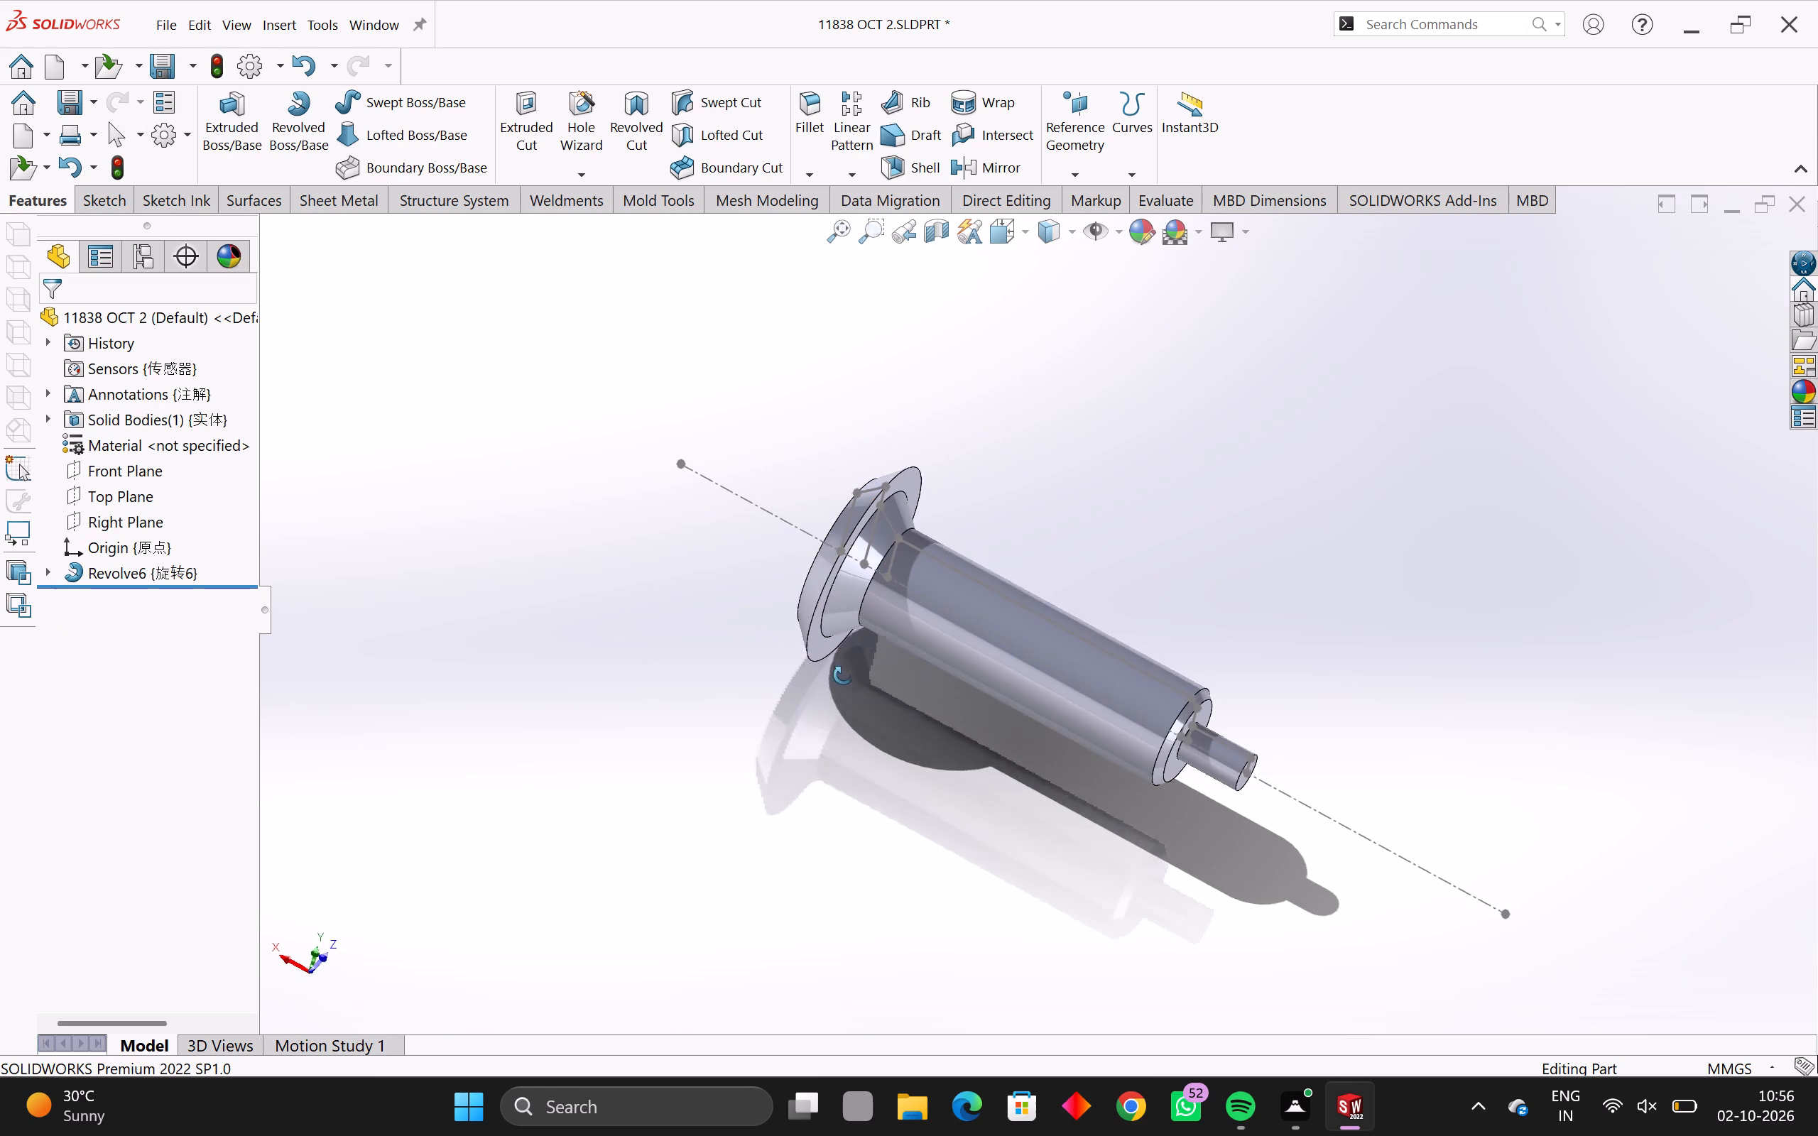
middle_drag(843, 675, 920, 692)
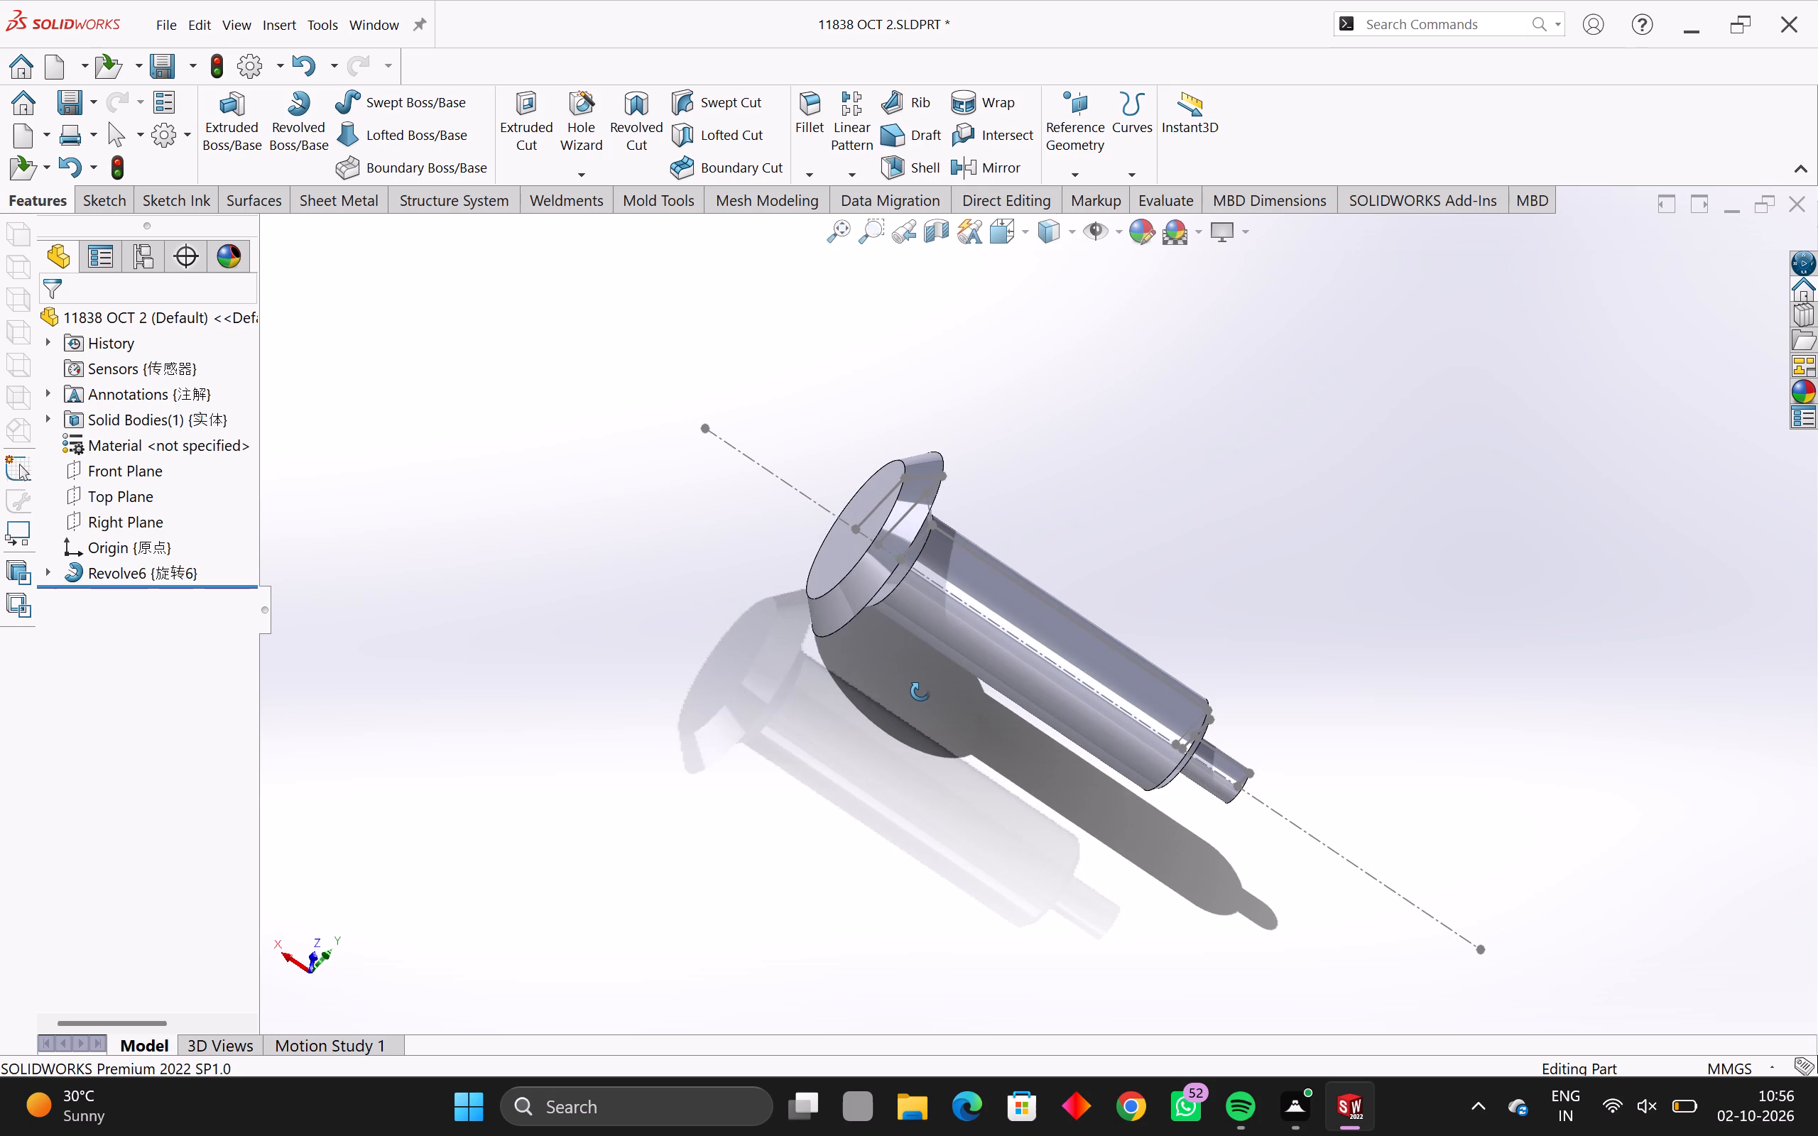
middle_drag(920, 692, 925, 679)
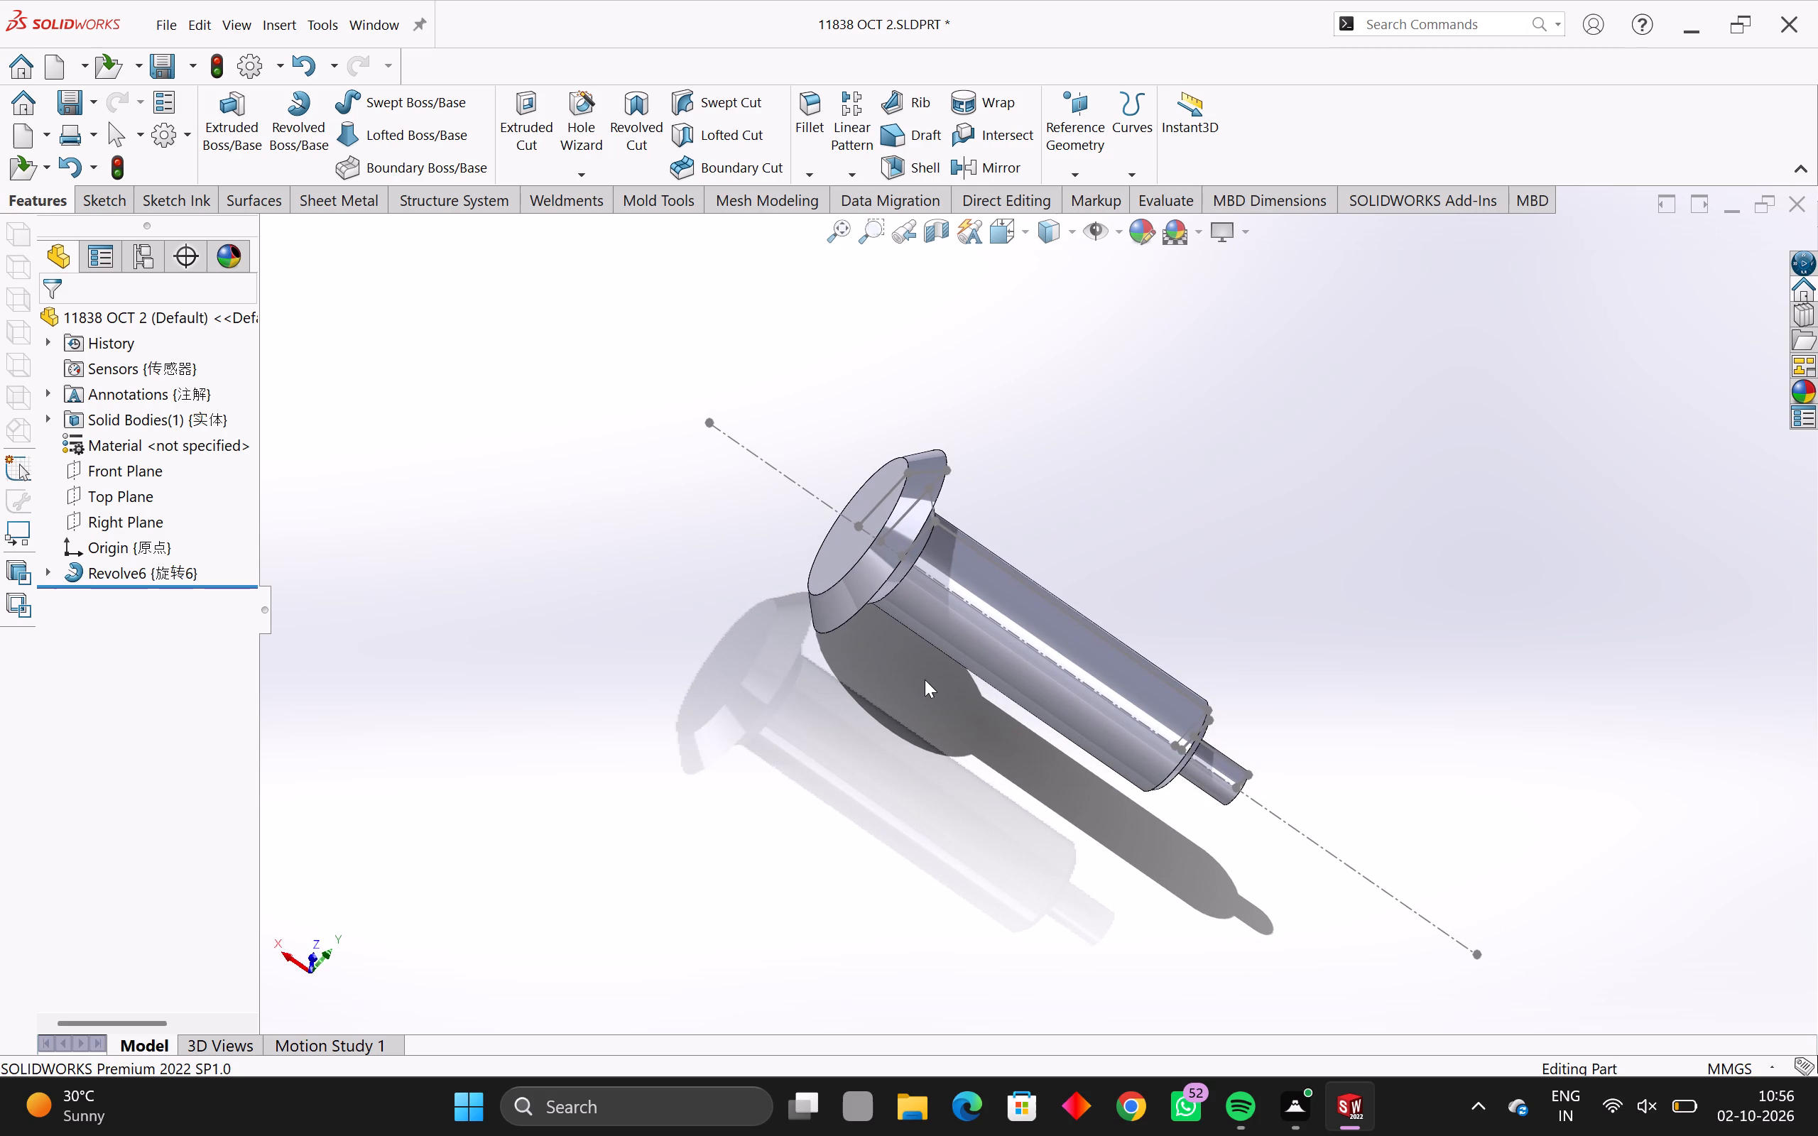
middle_drag(898, 621, 837, 621)
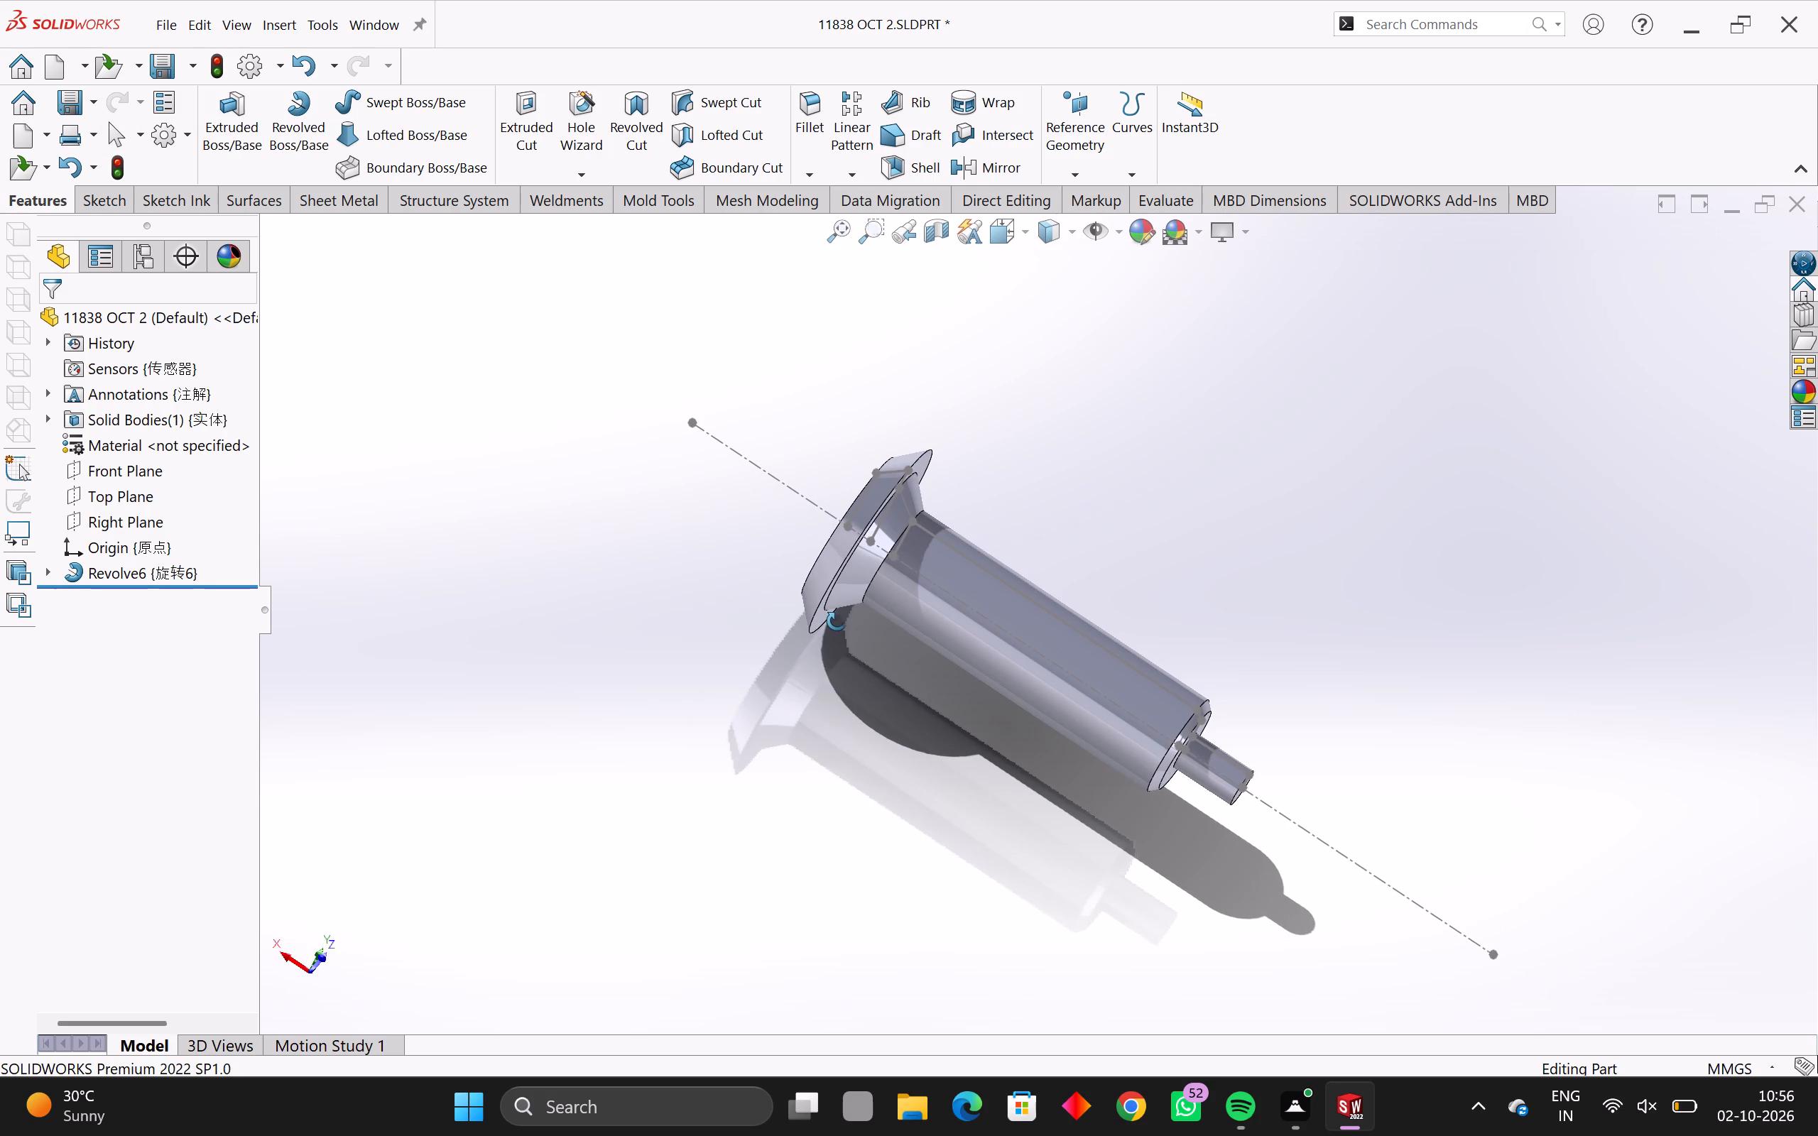
middle_drag(837, 621, 877, 639)
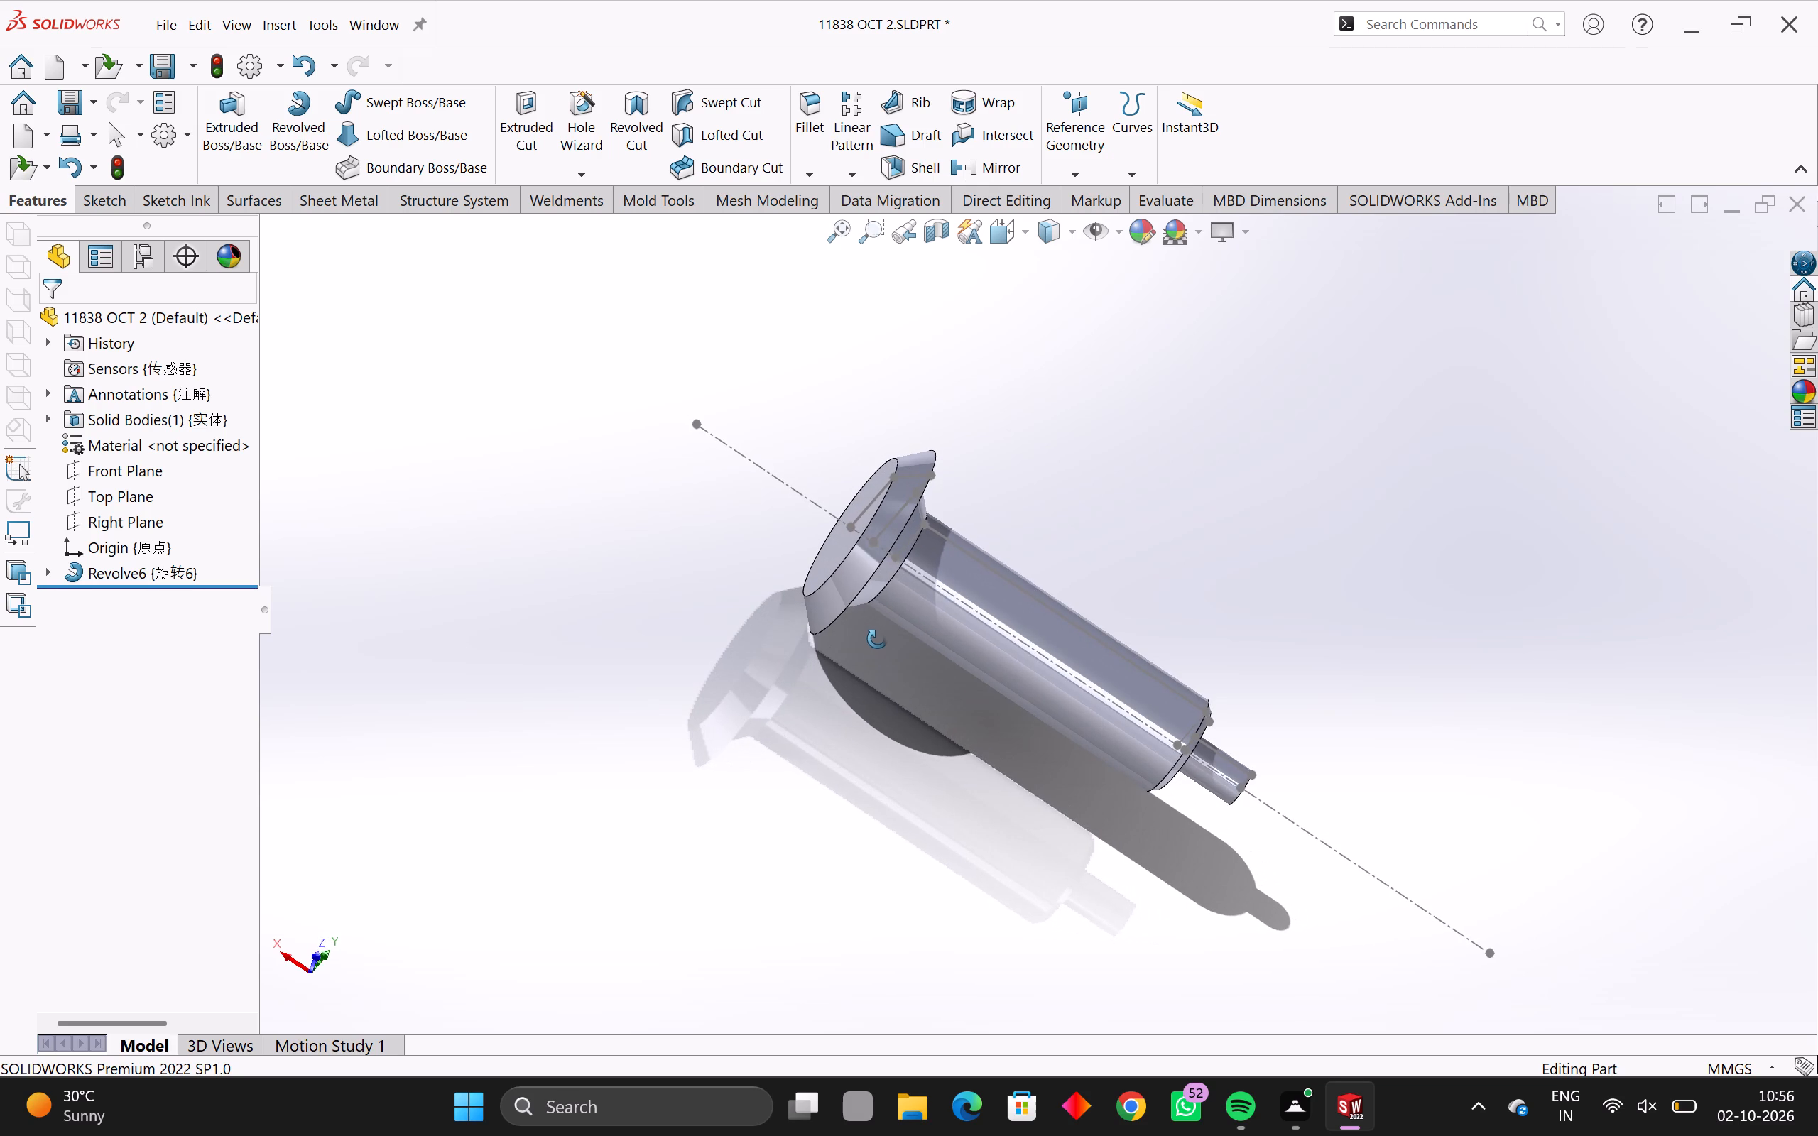
middle_drag(877, 639, 815, 639)
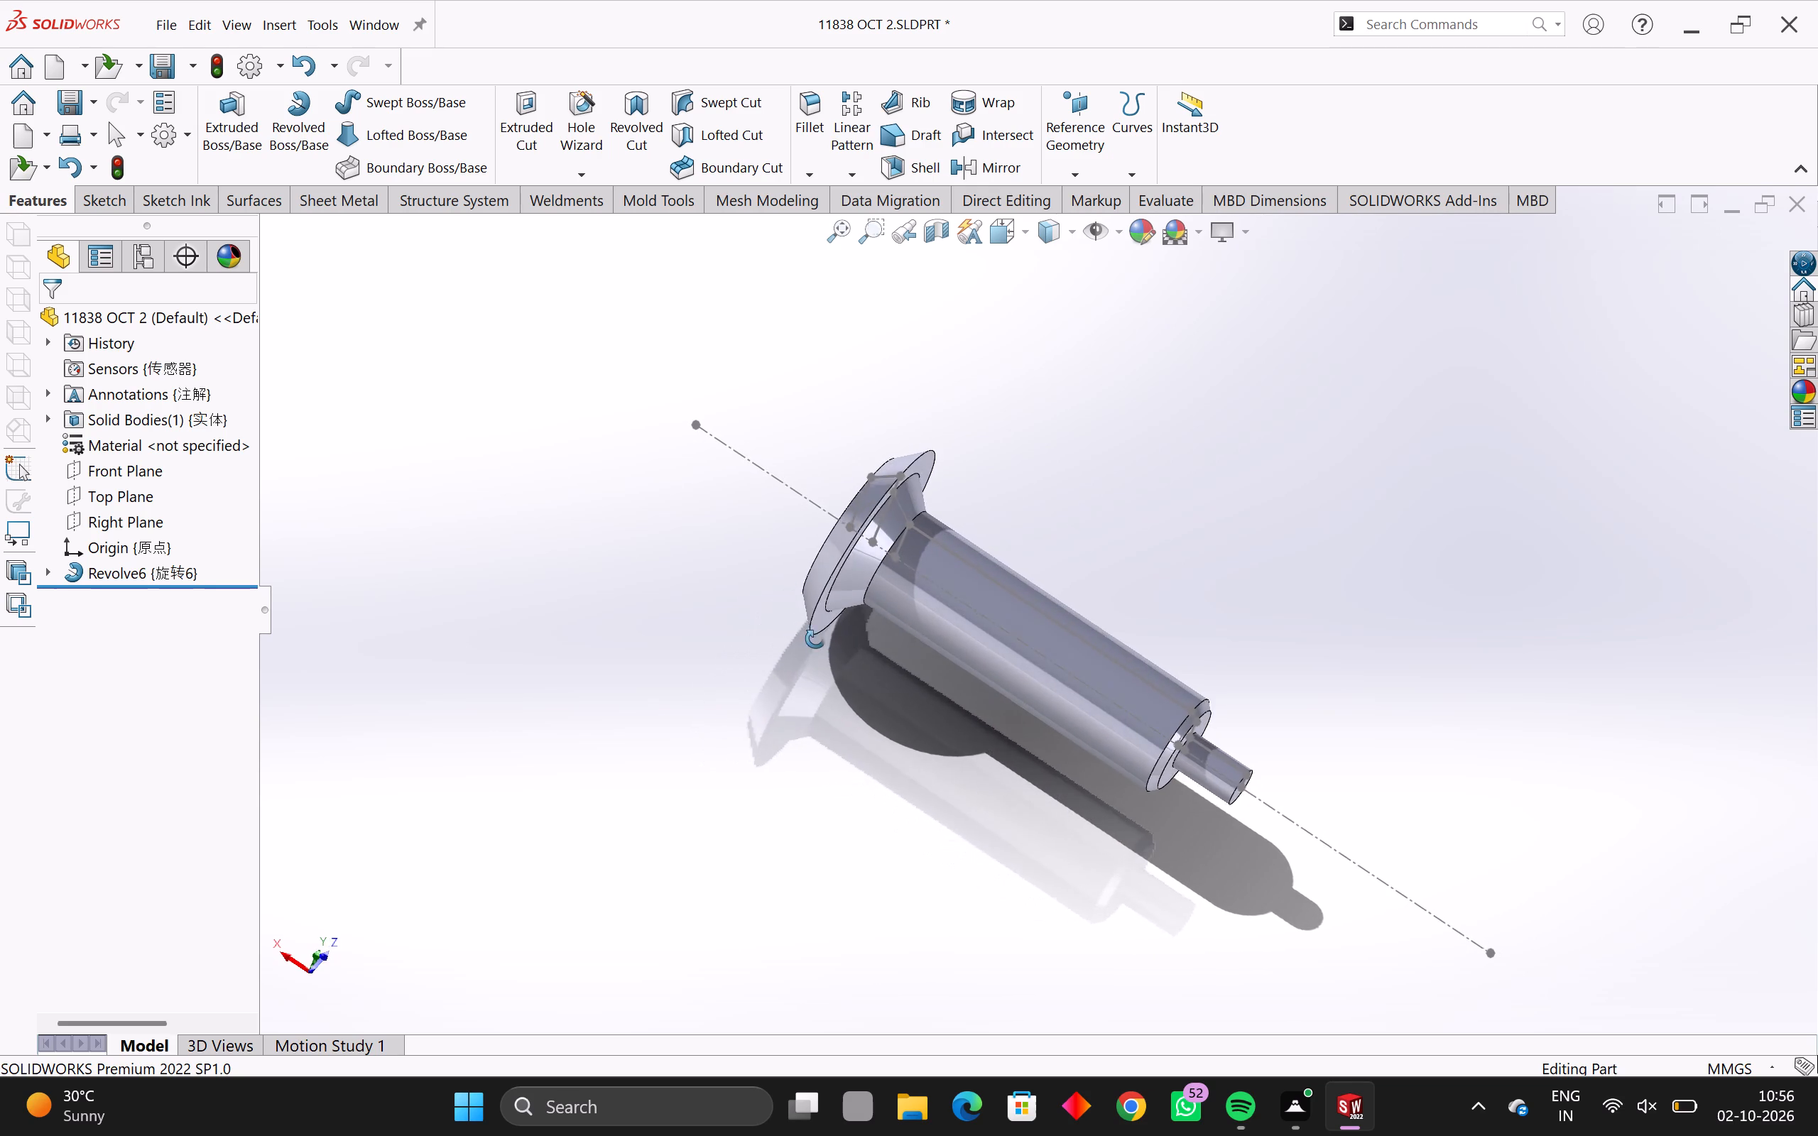
middle_drag(815, 639, 846, 649)
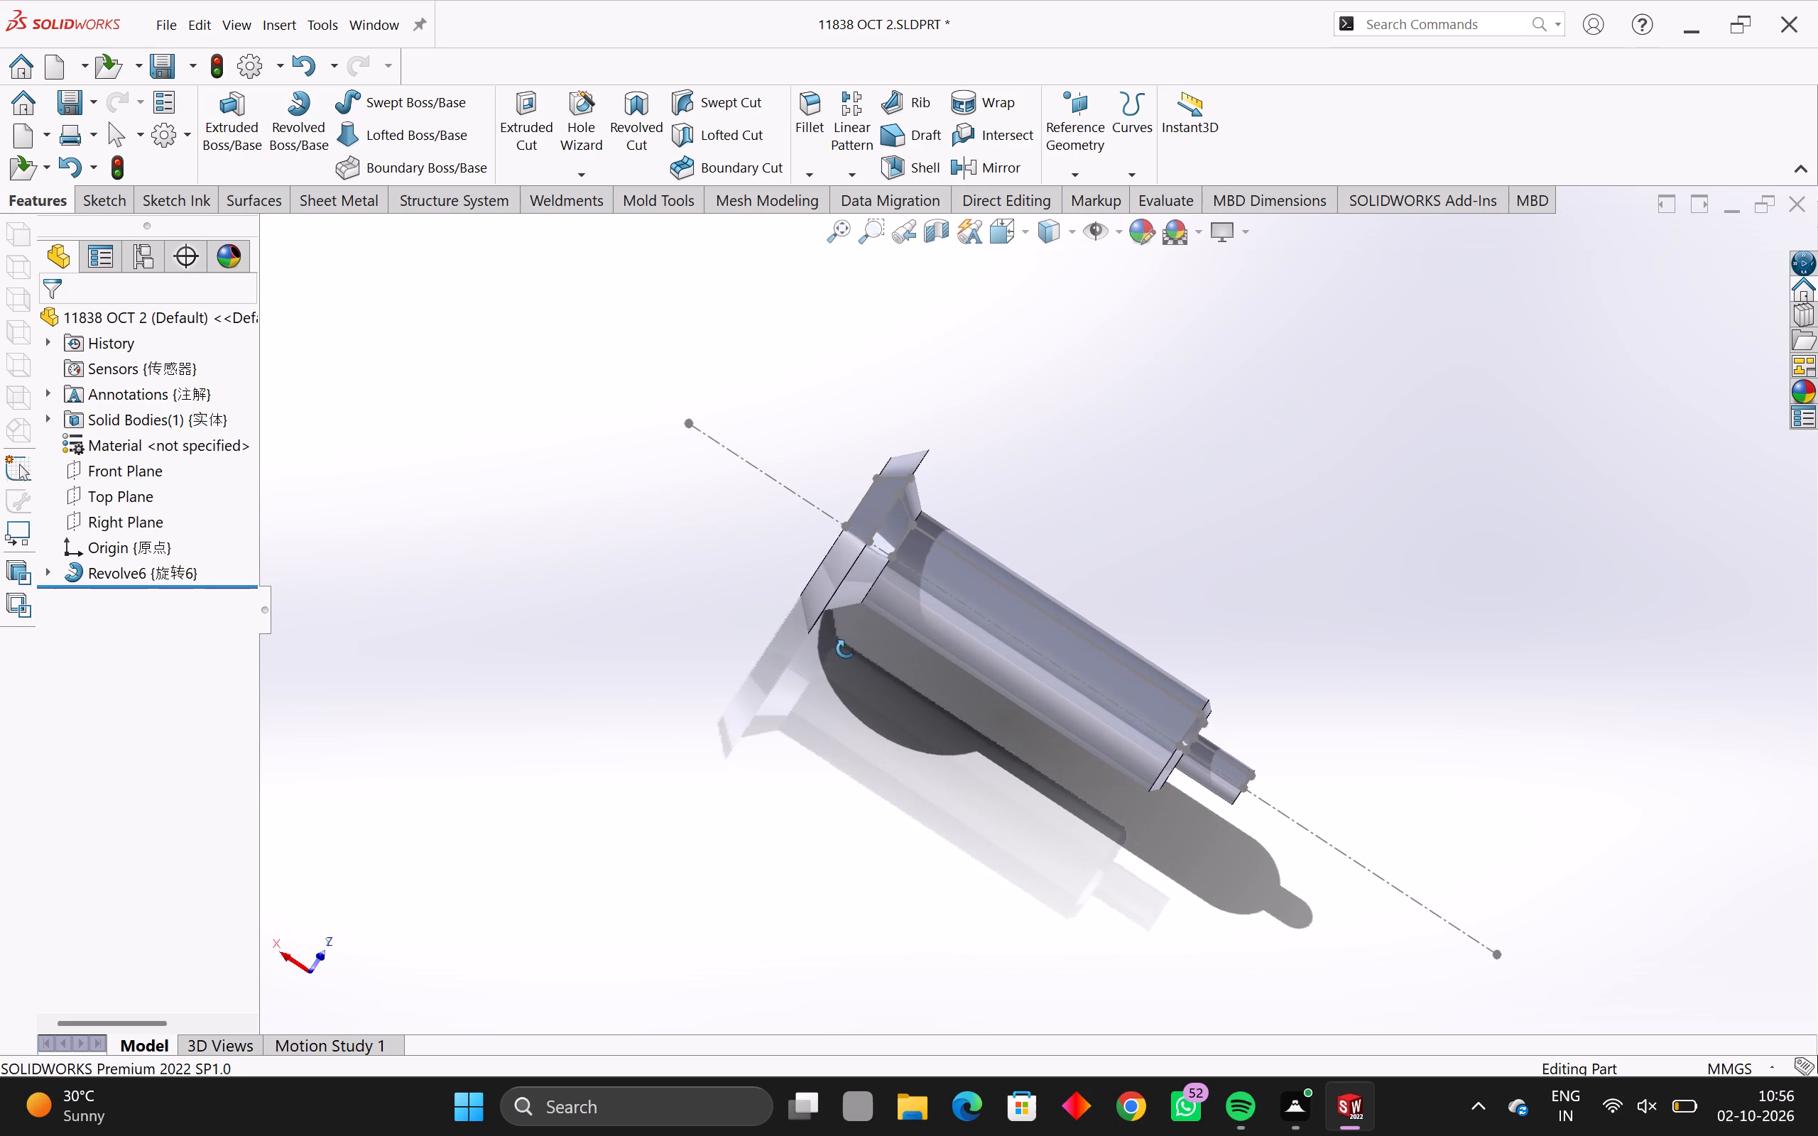
middle_drag(846, 649, 857, 660)
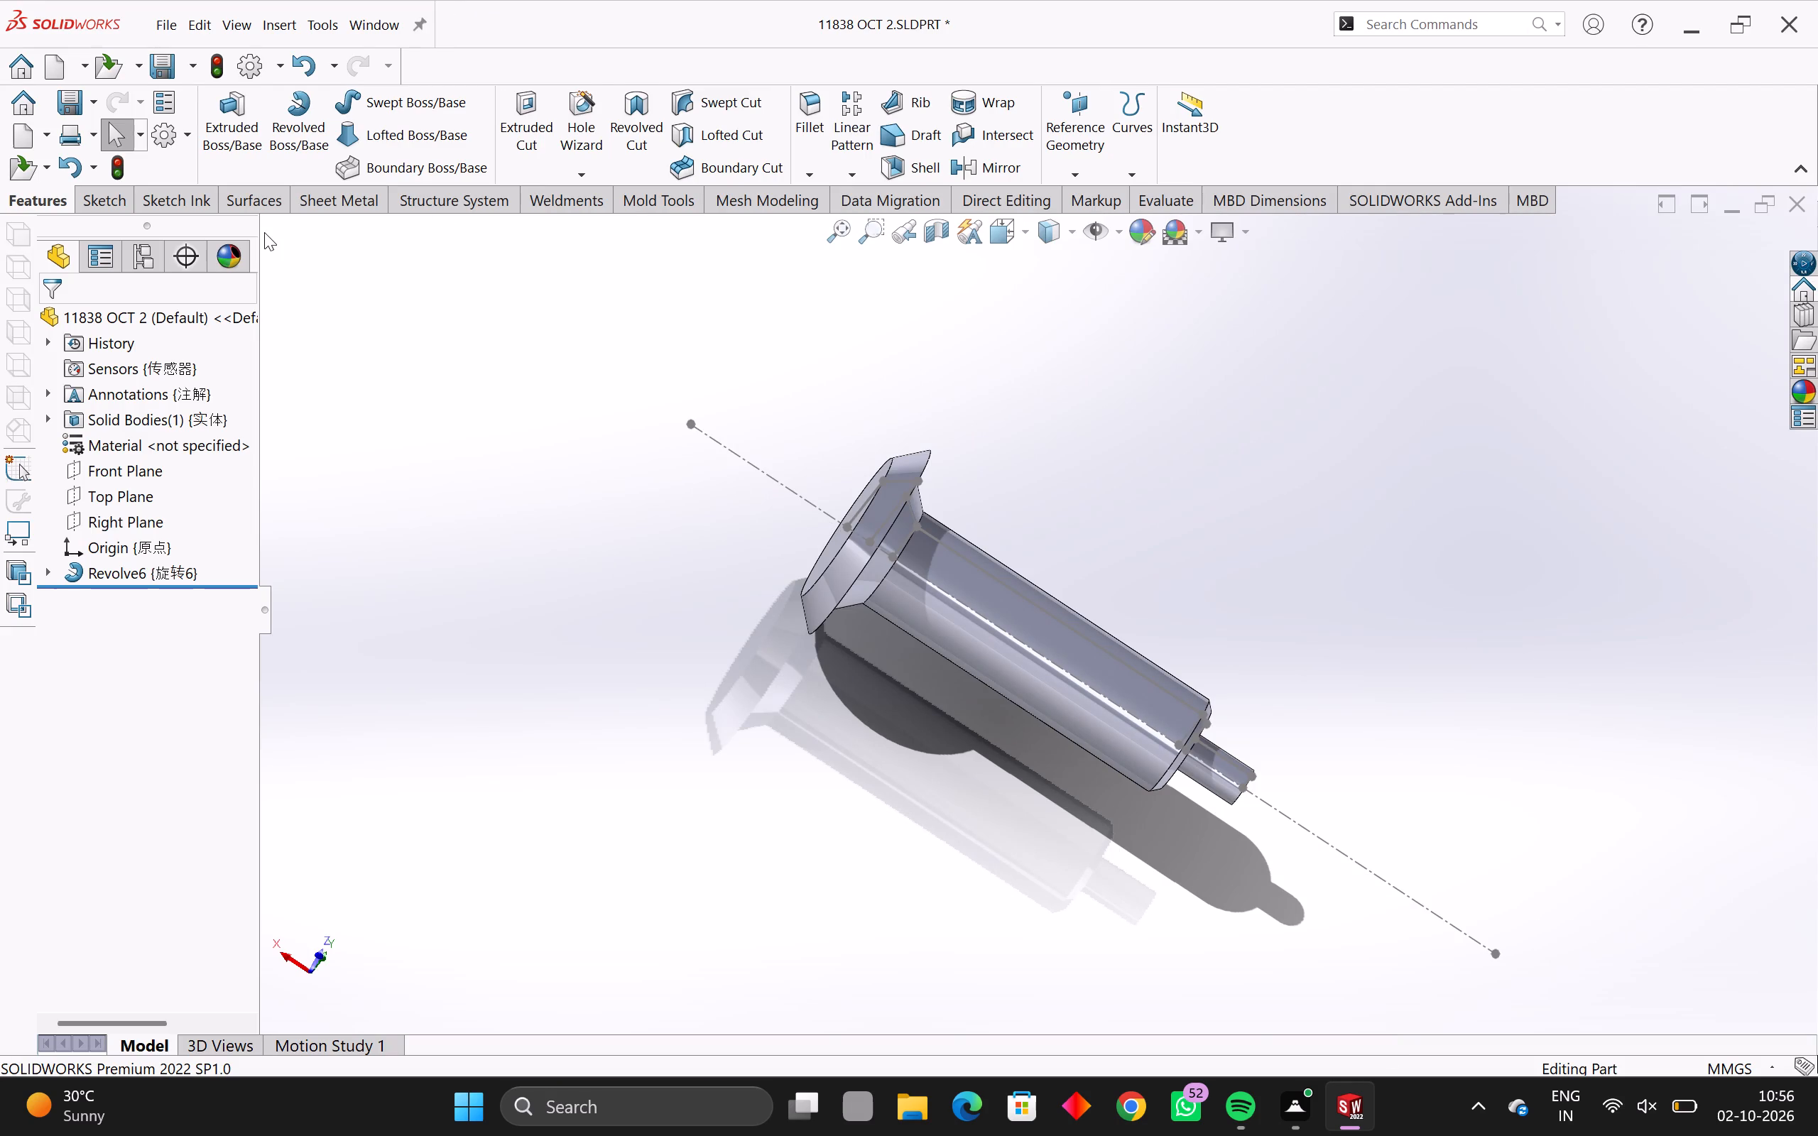
Start a new sketch on the flared head with the Line tool active.
click(87, 207)
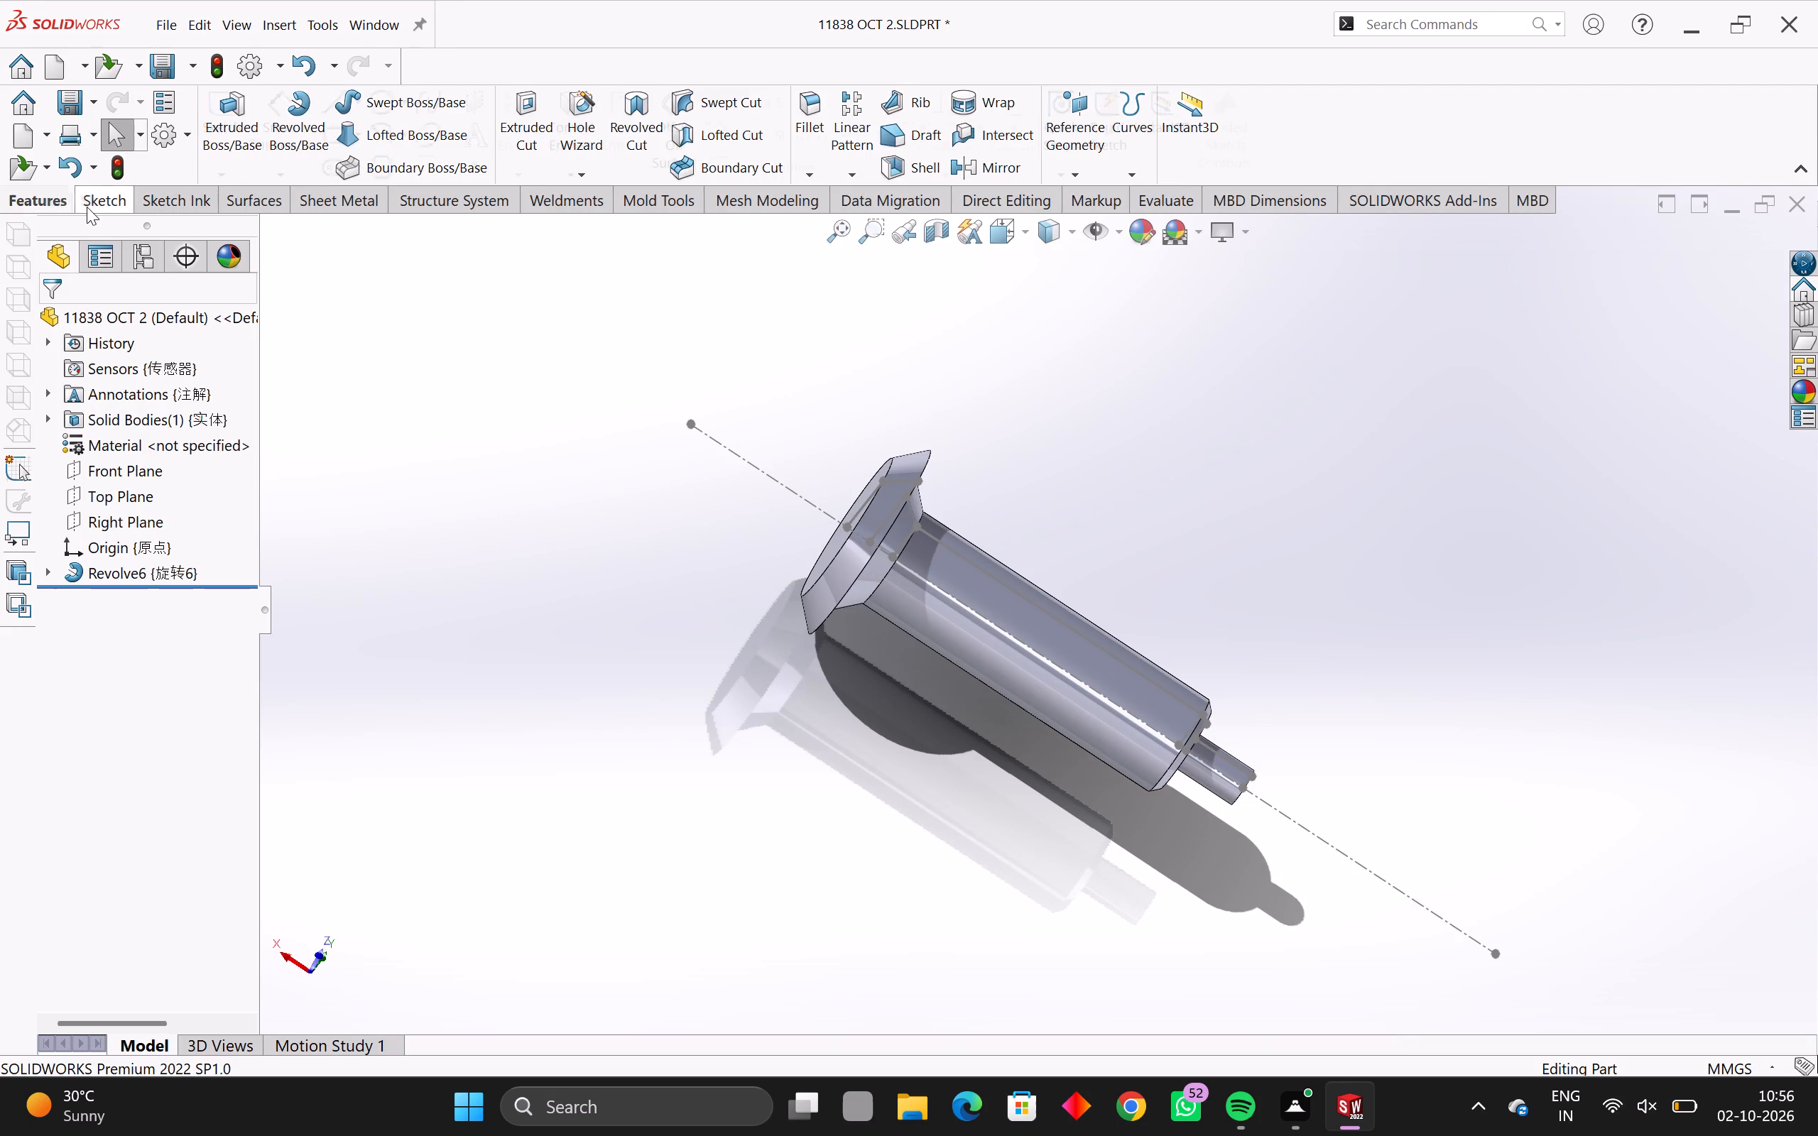
click(220, 134)
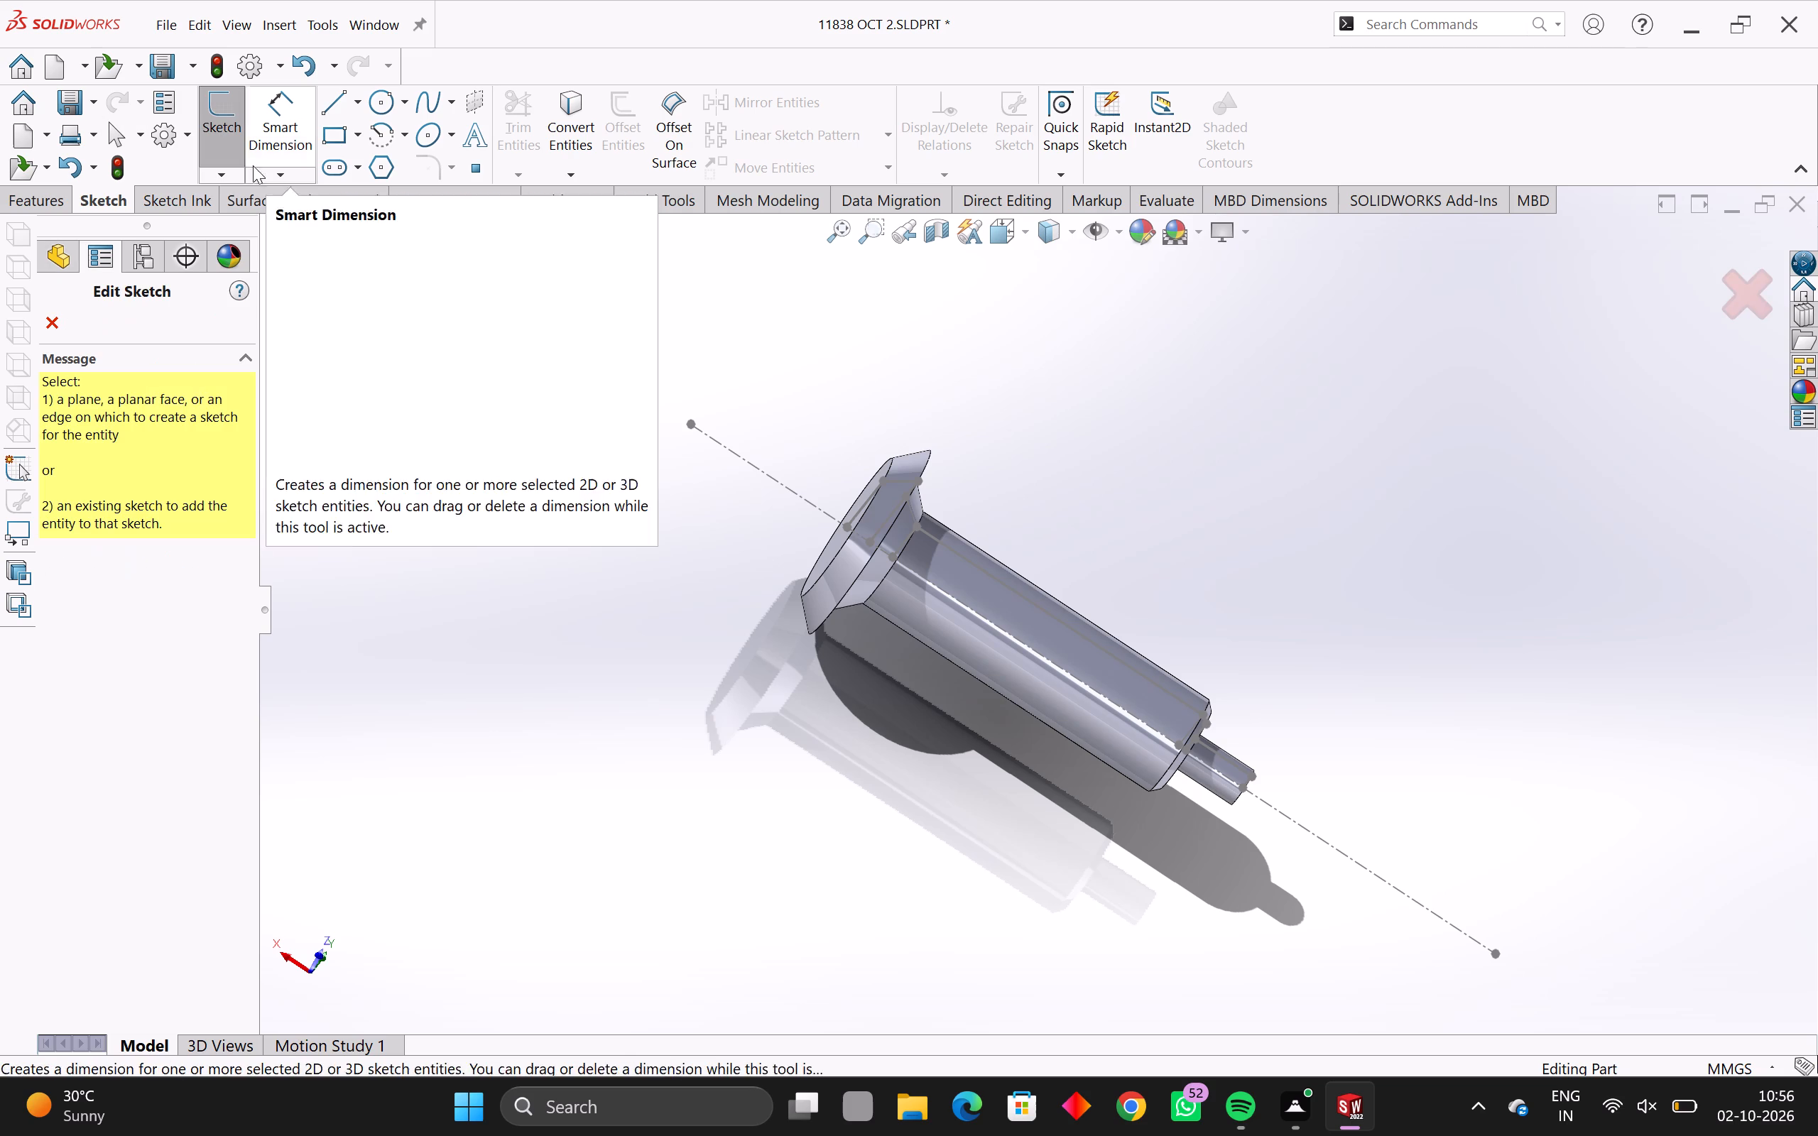
click(325, 114)
middle_drag(516, 496, 484, 506)
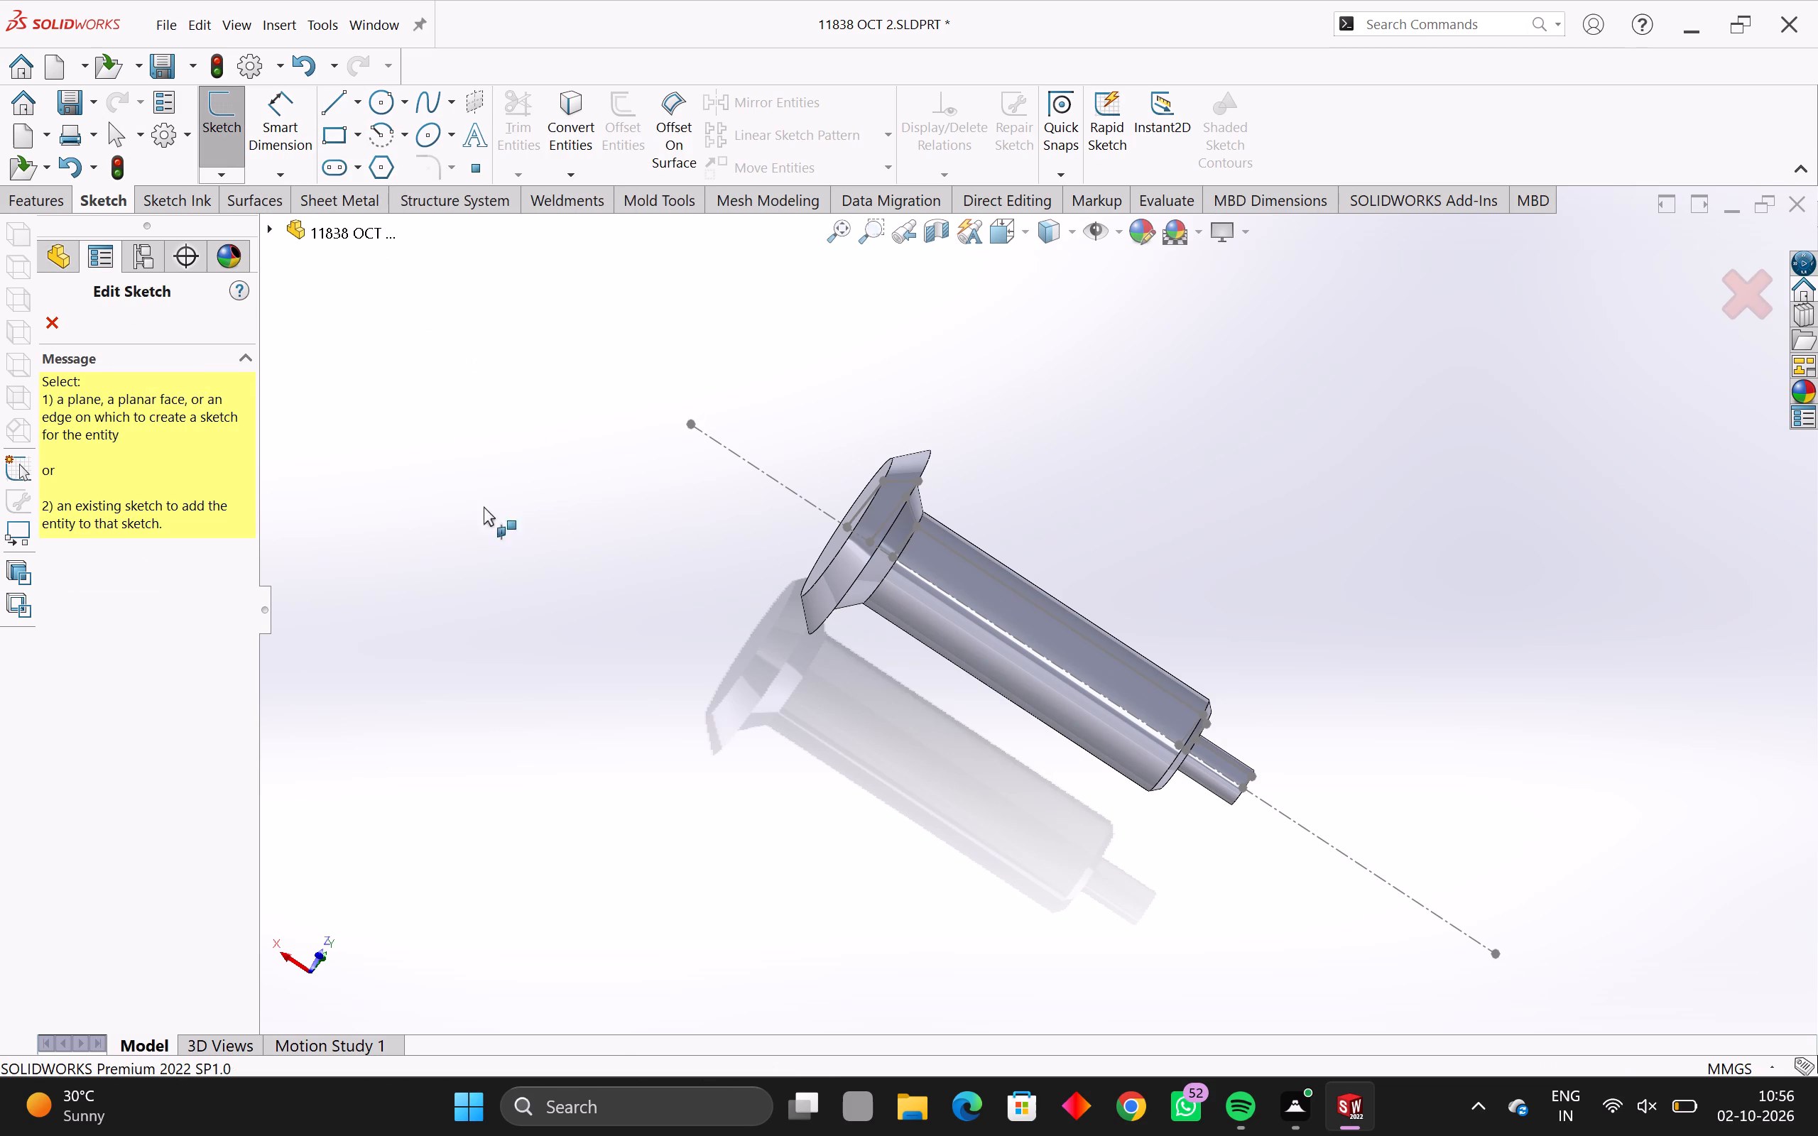
middle_drag(484, 506, 534, 488)
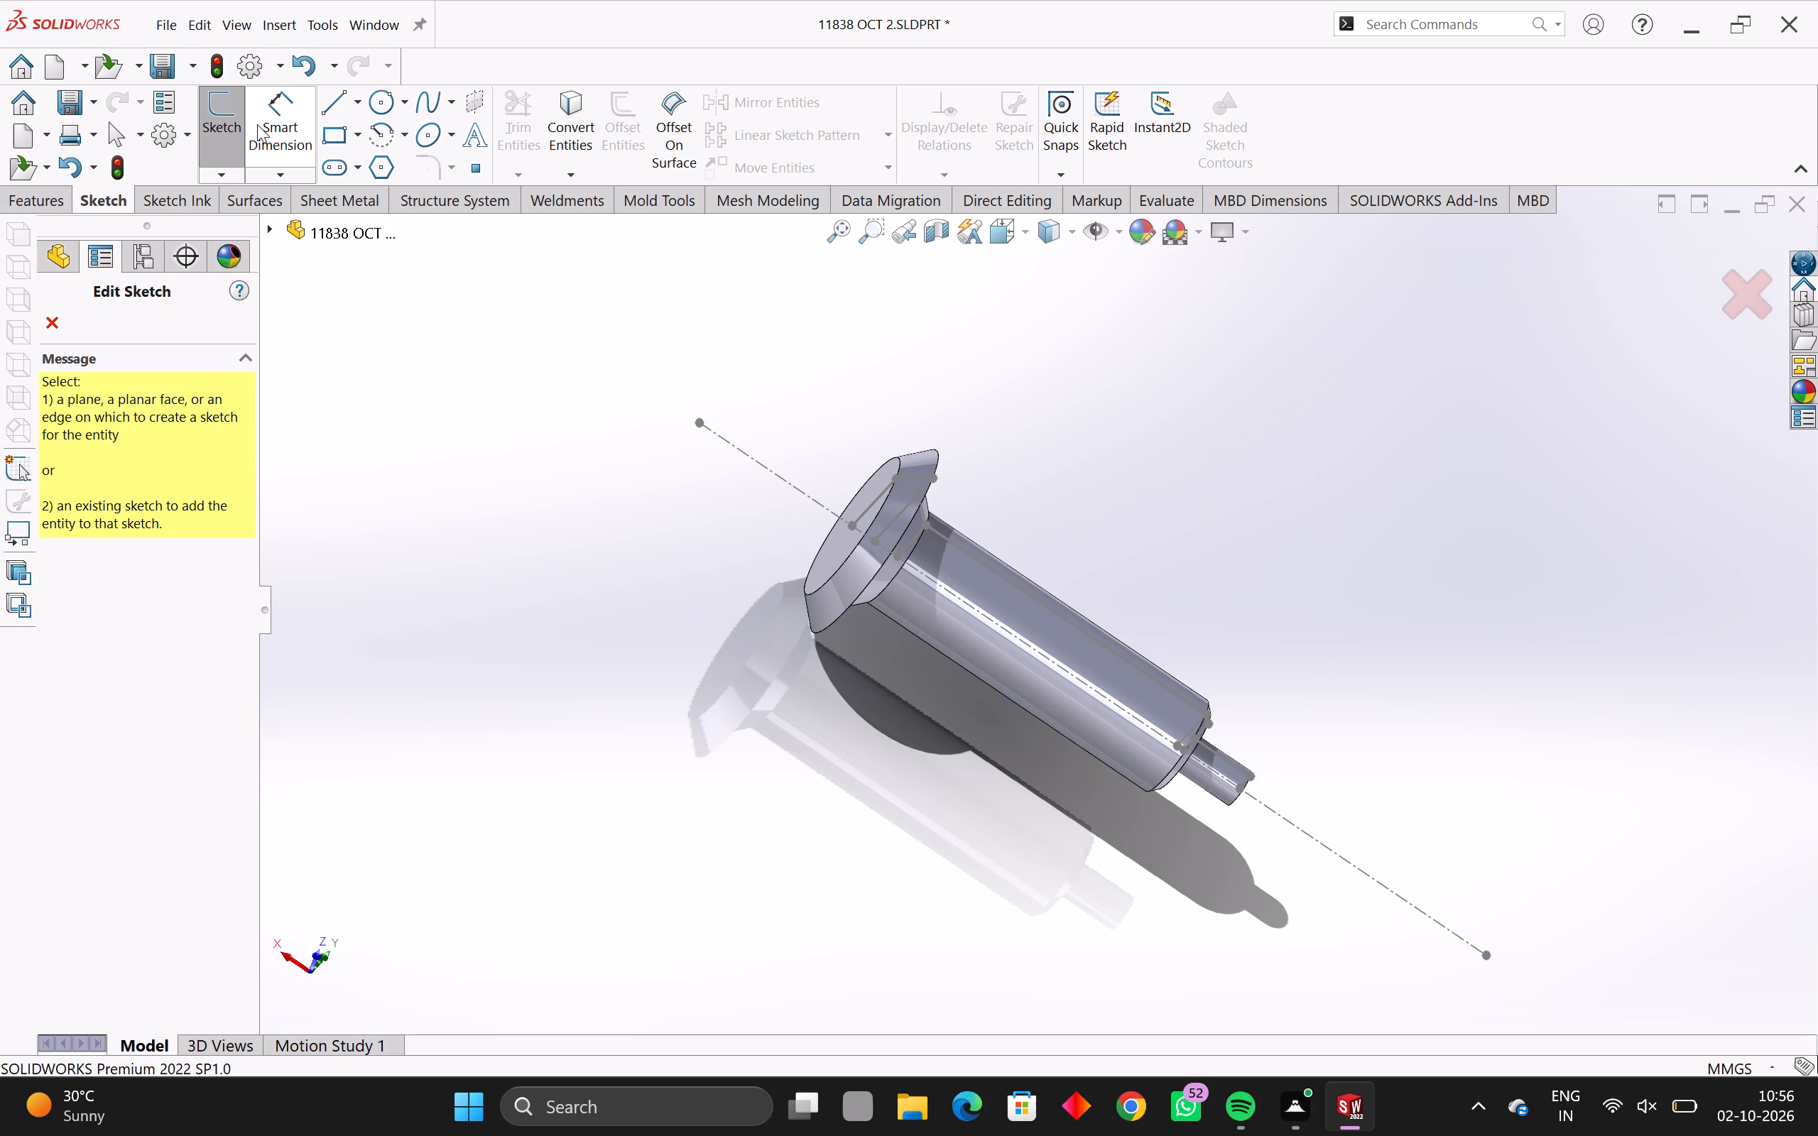
click(321, 106)
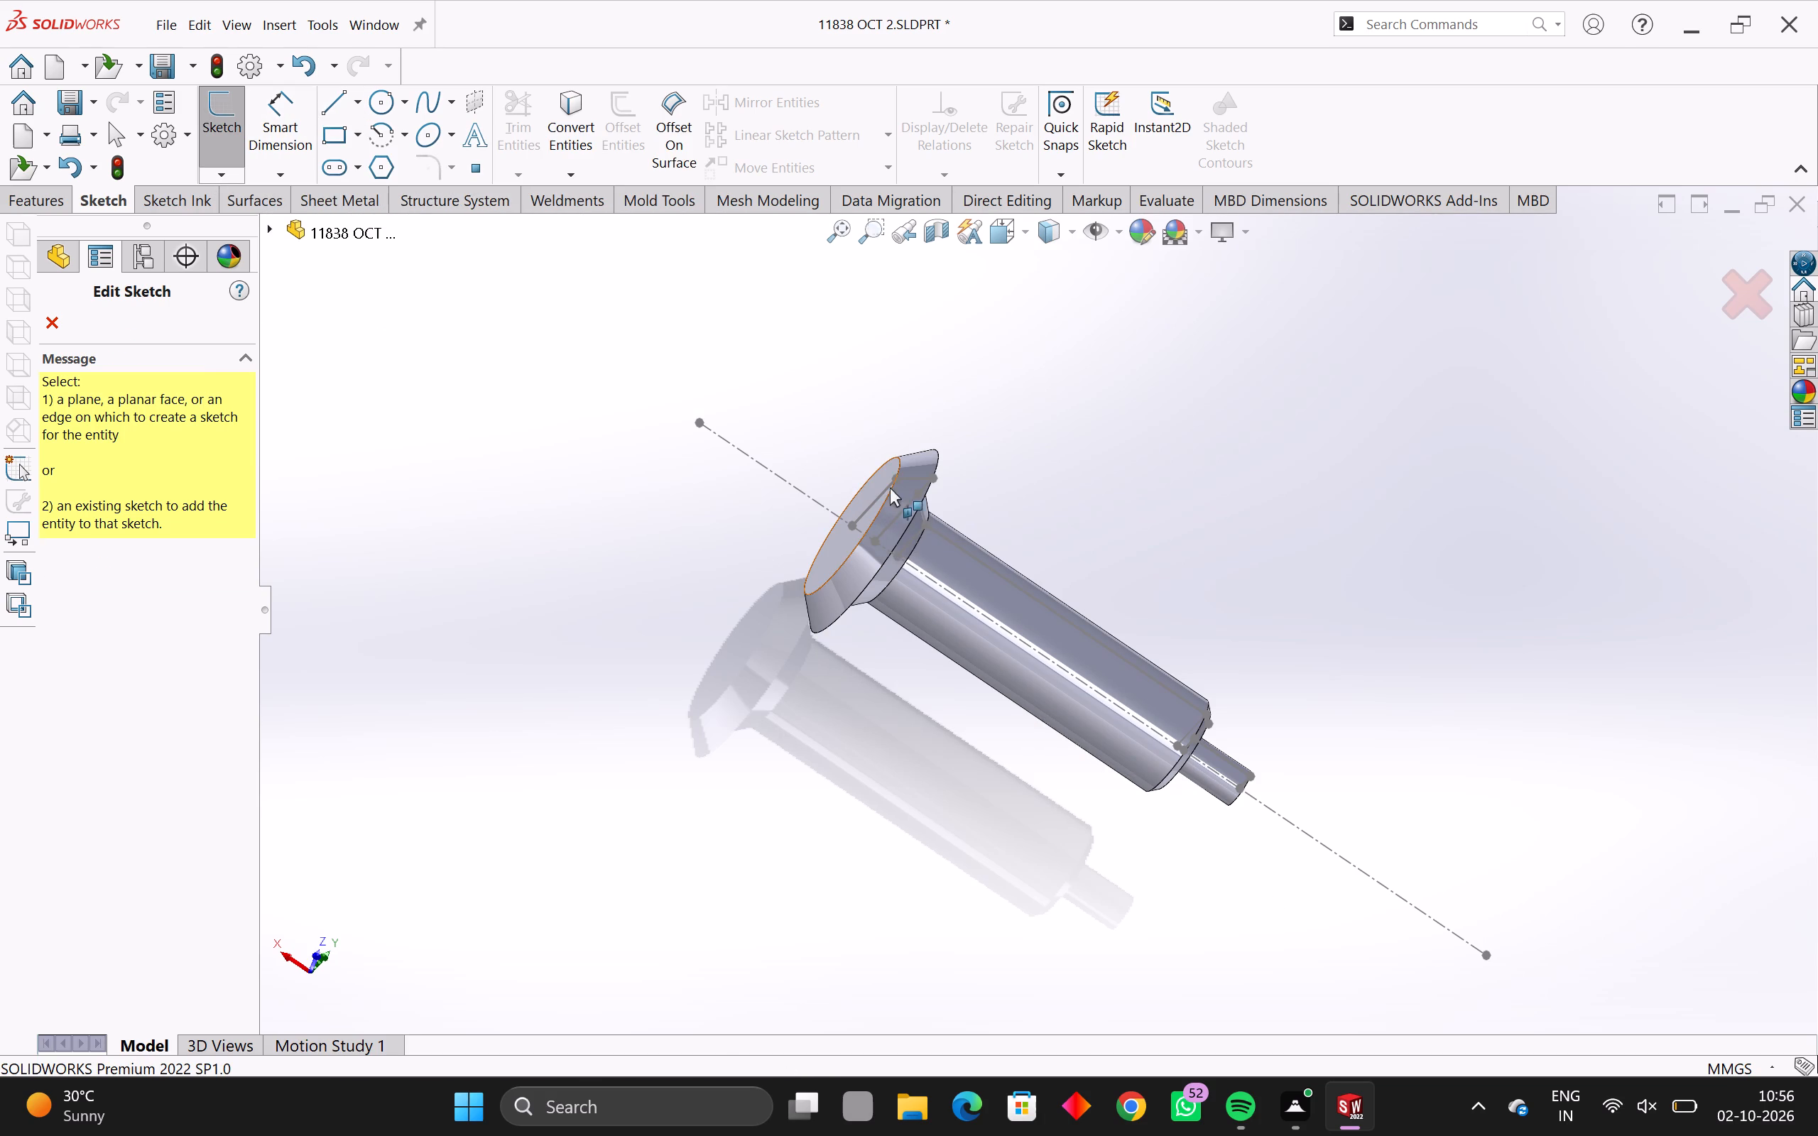
click(904, 476)
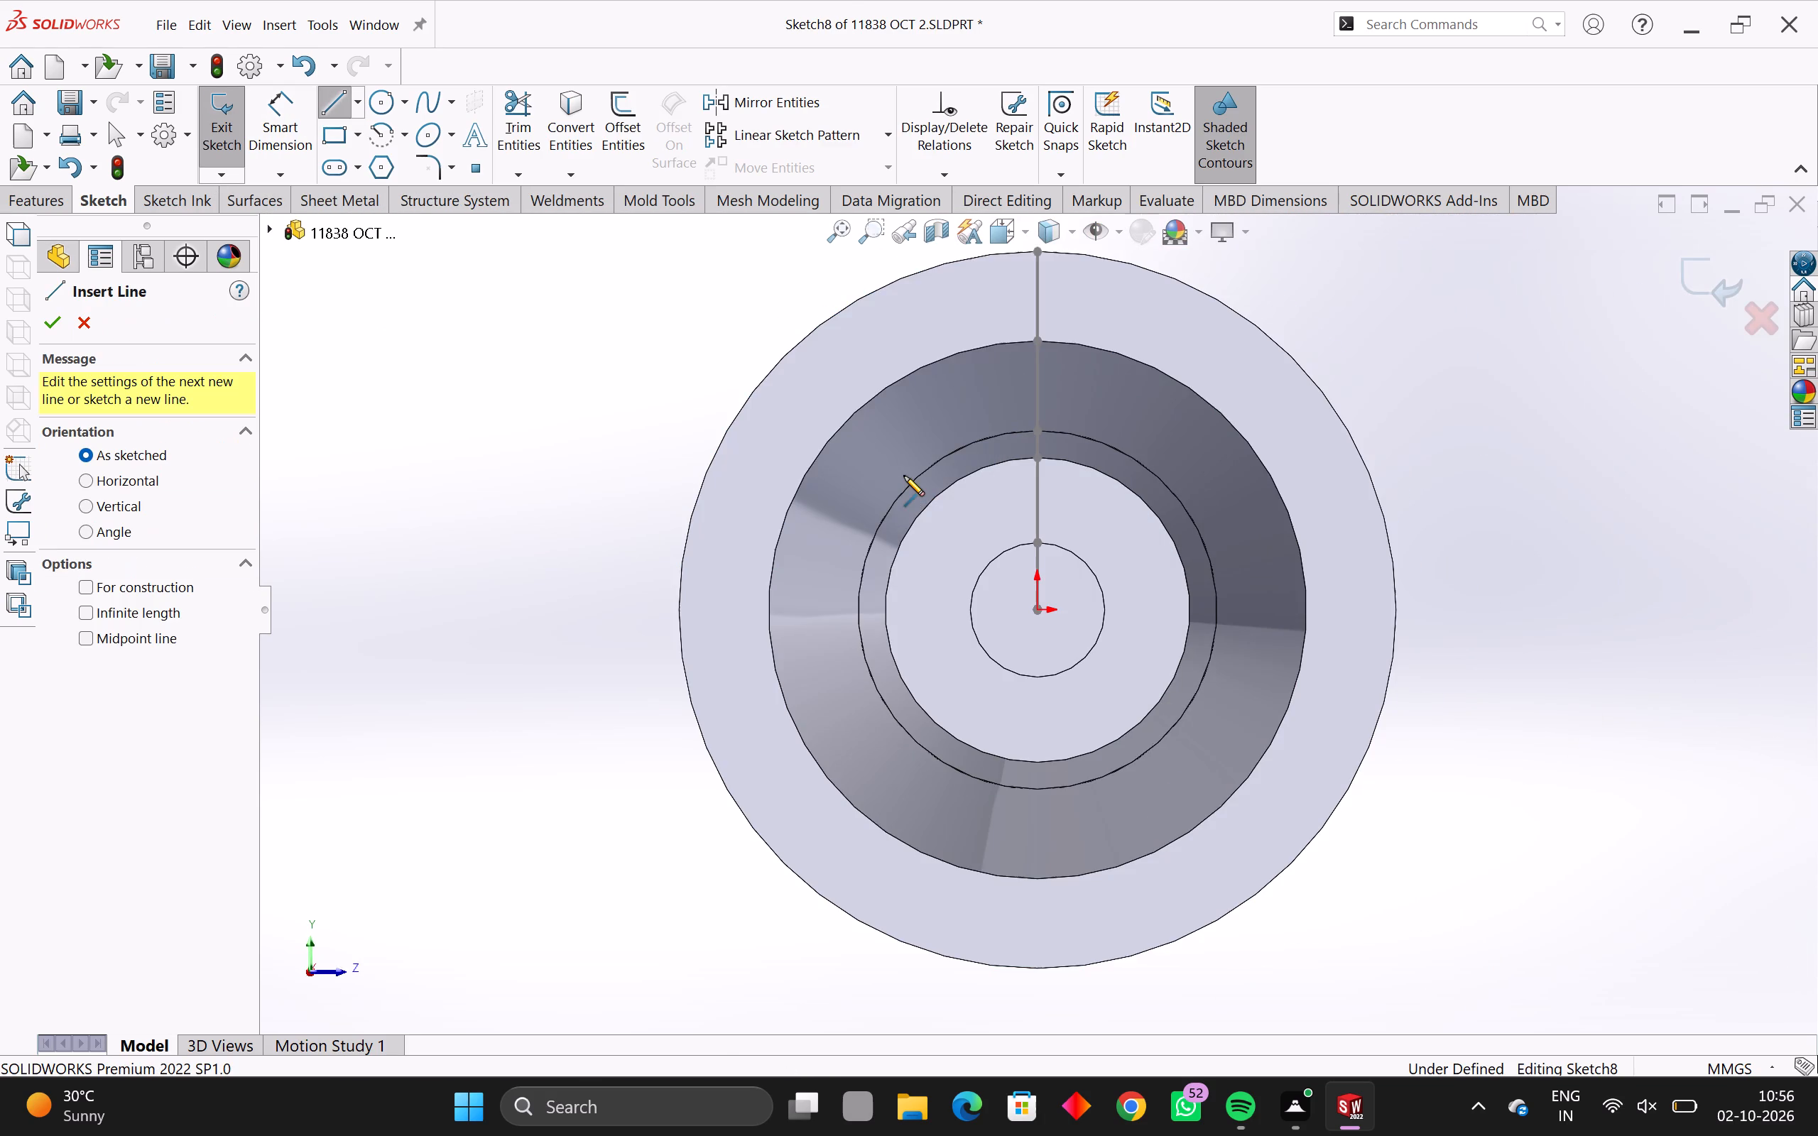
Examine the shaft around the new sketch's origin, from the small-diameter tip, the side and the flared head.
middle_drag(921, 491, 833, 566)
scroll(833, 566, down, 1)
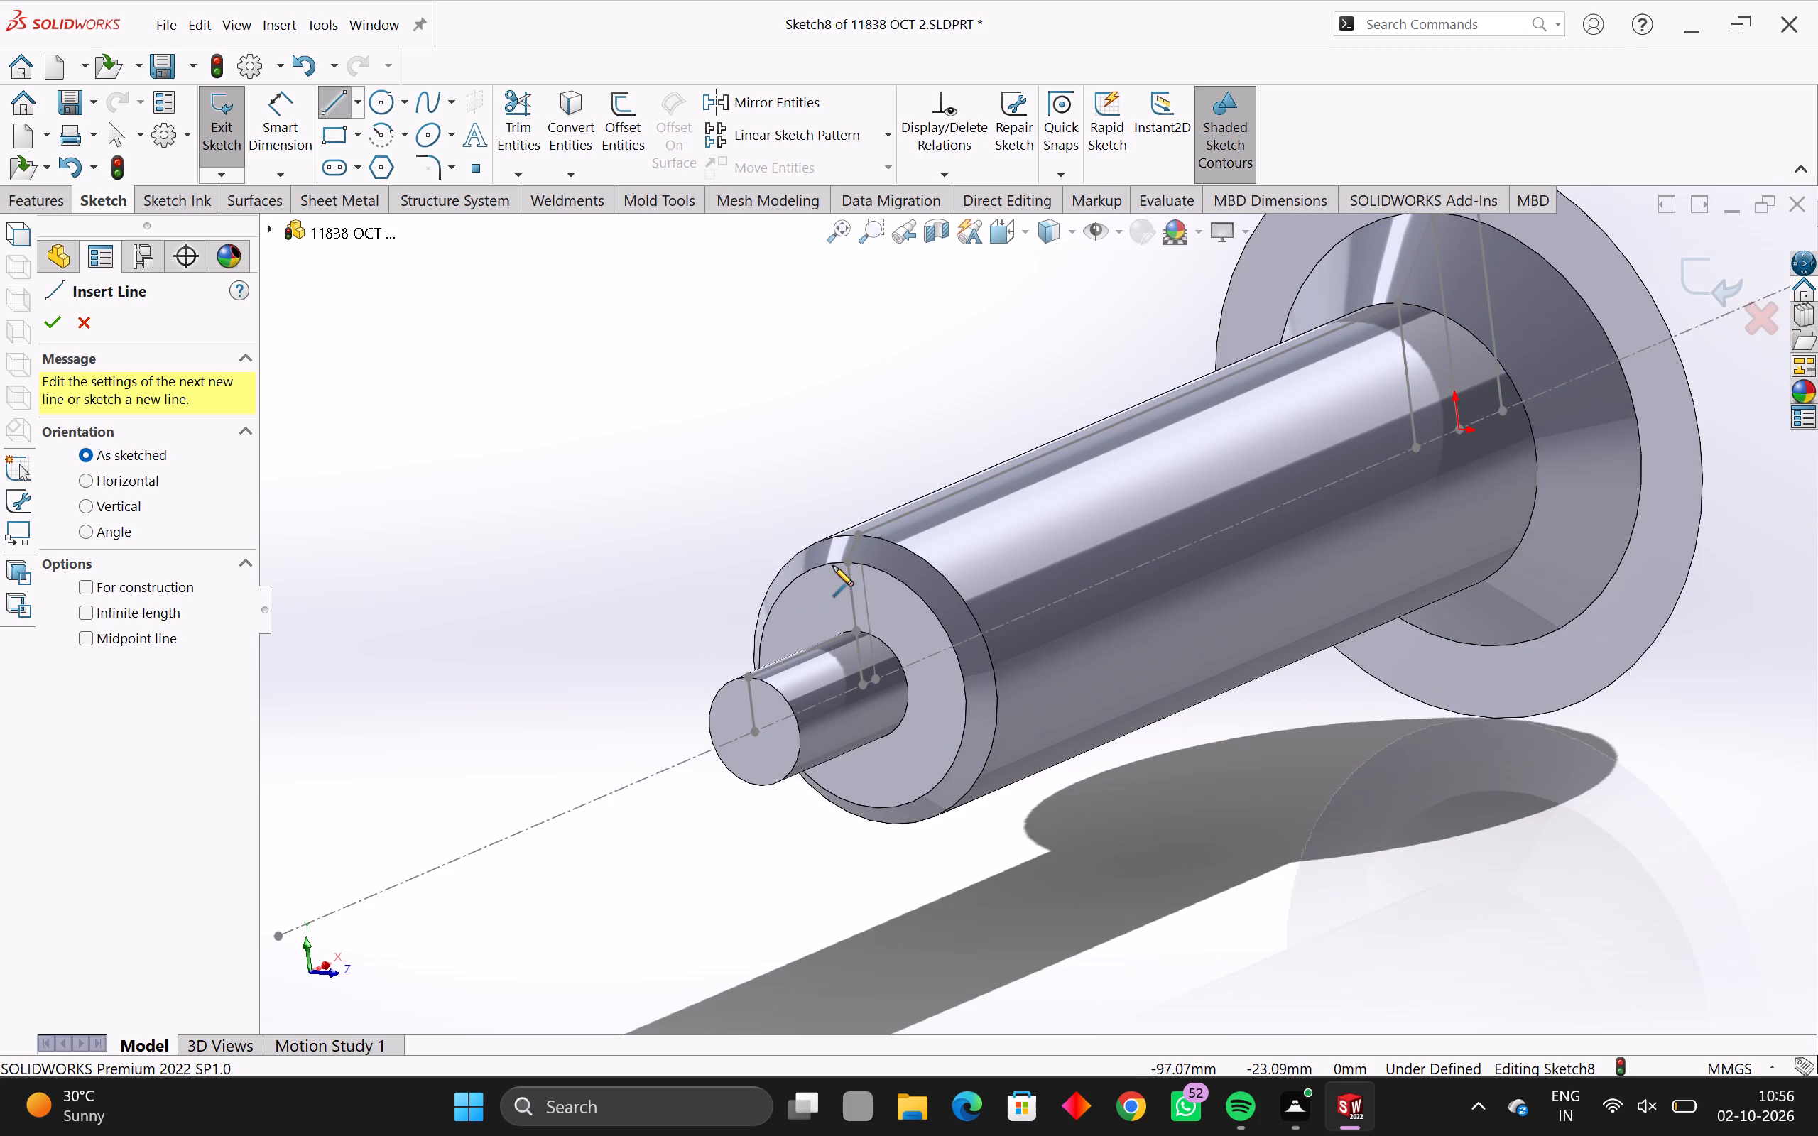
scroll(833, 566, down, 2)
middle_drag(952, 513, 935, 536)
scroll(935, 536, down, 3)
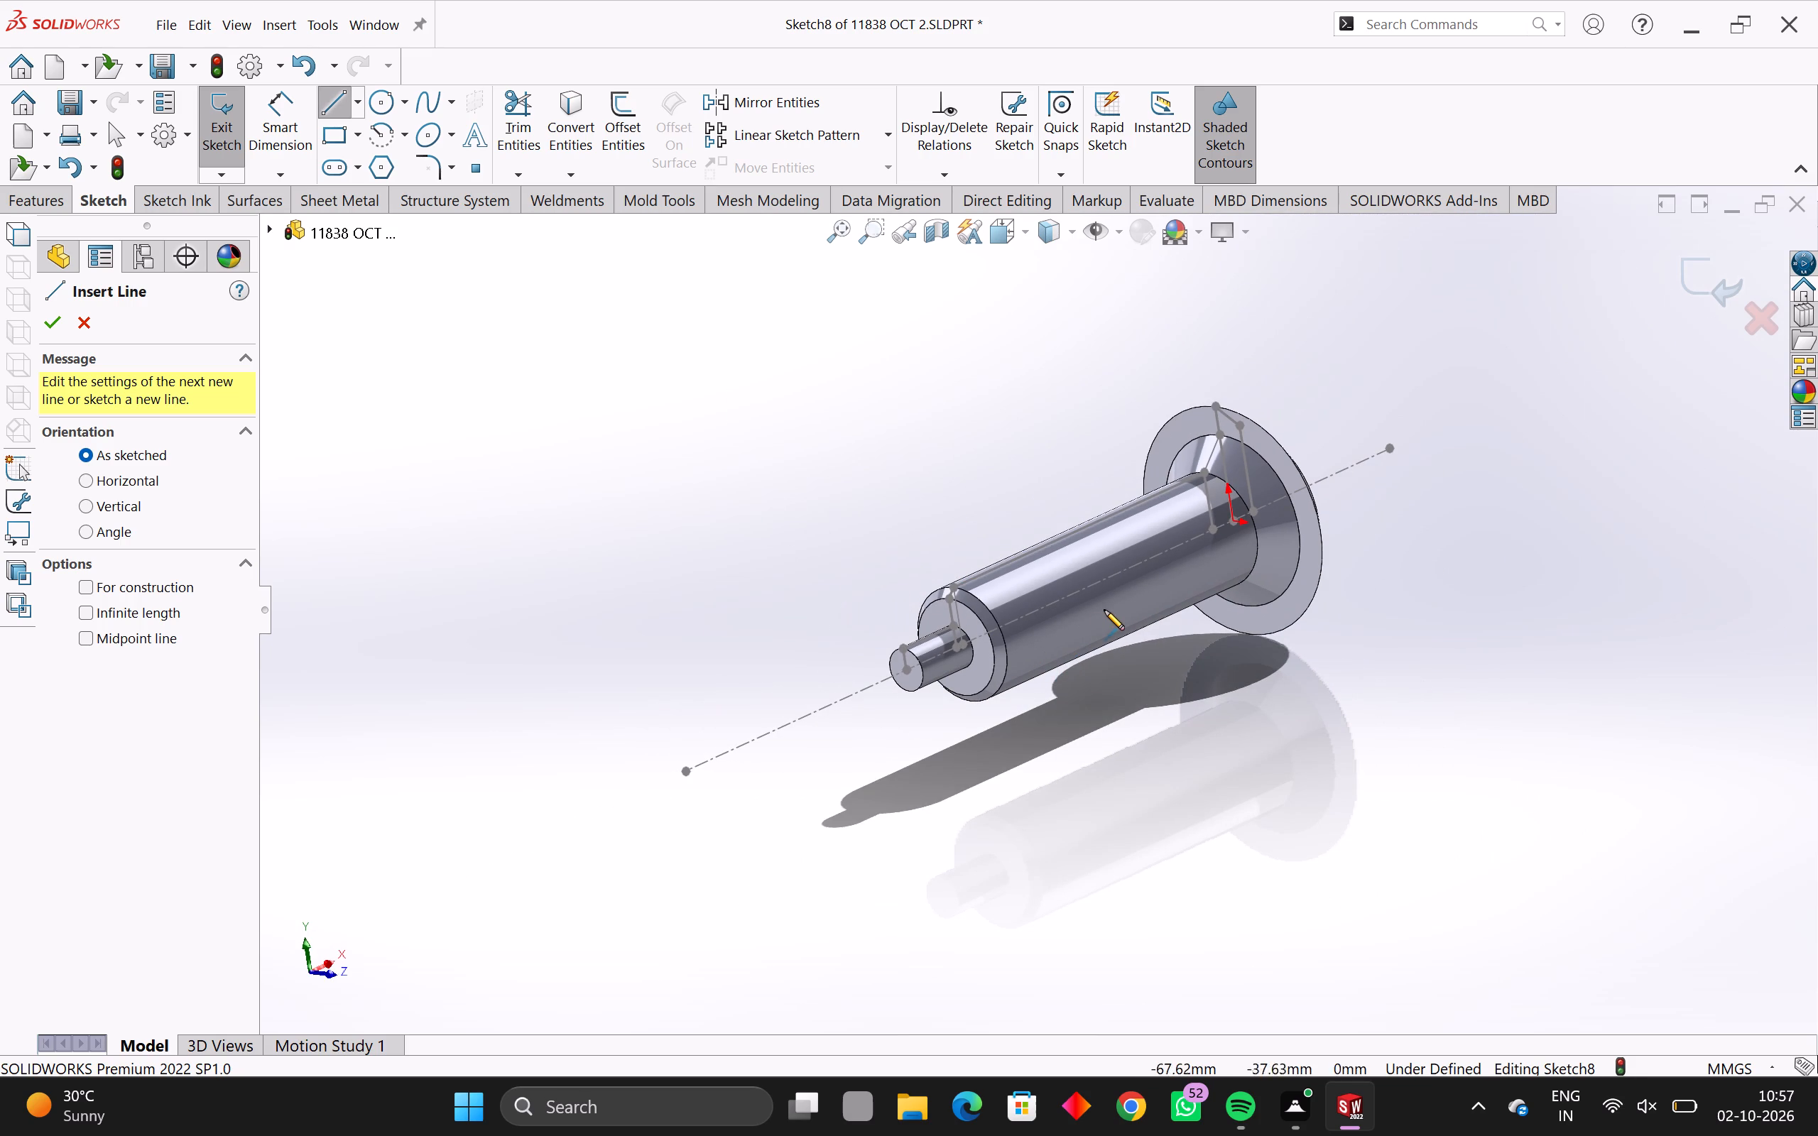
middle_drag(1108, 607, 1020, 671)
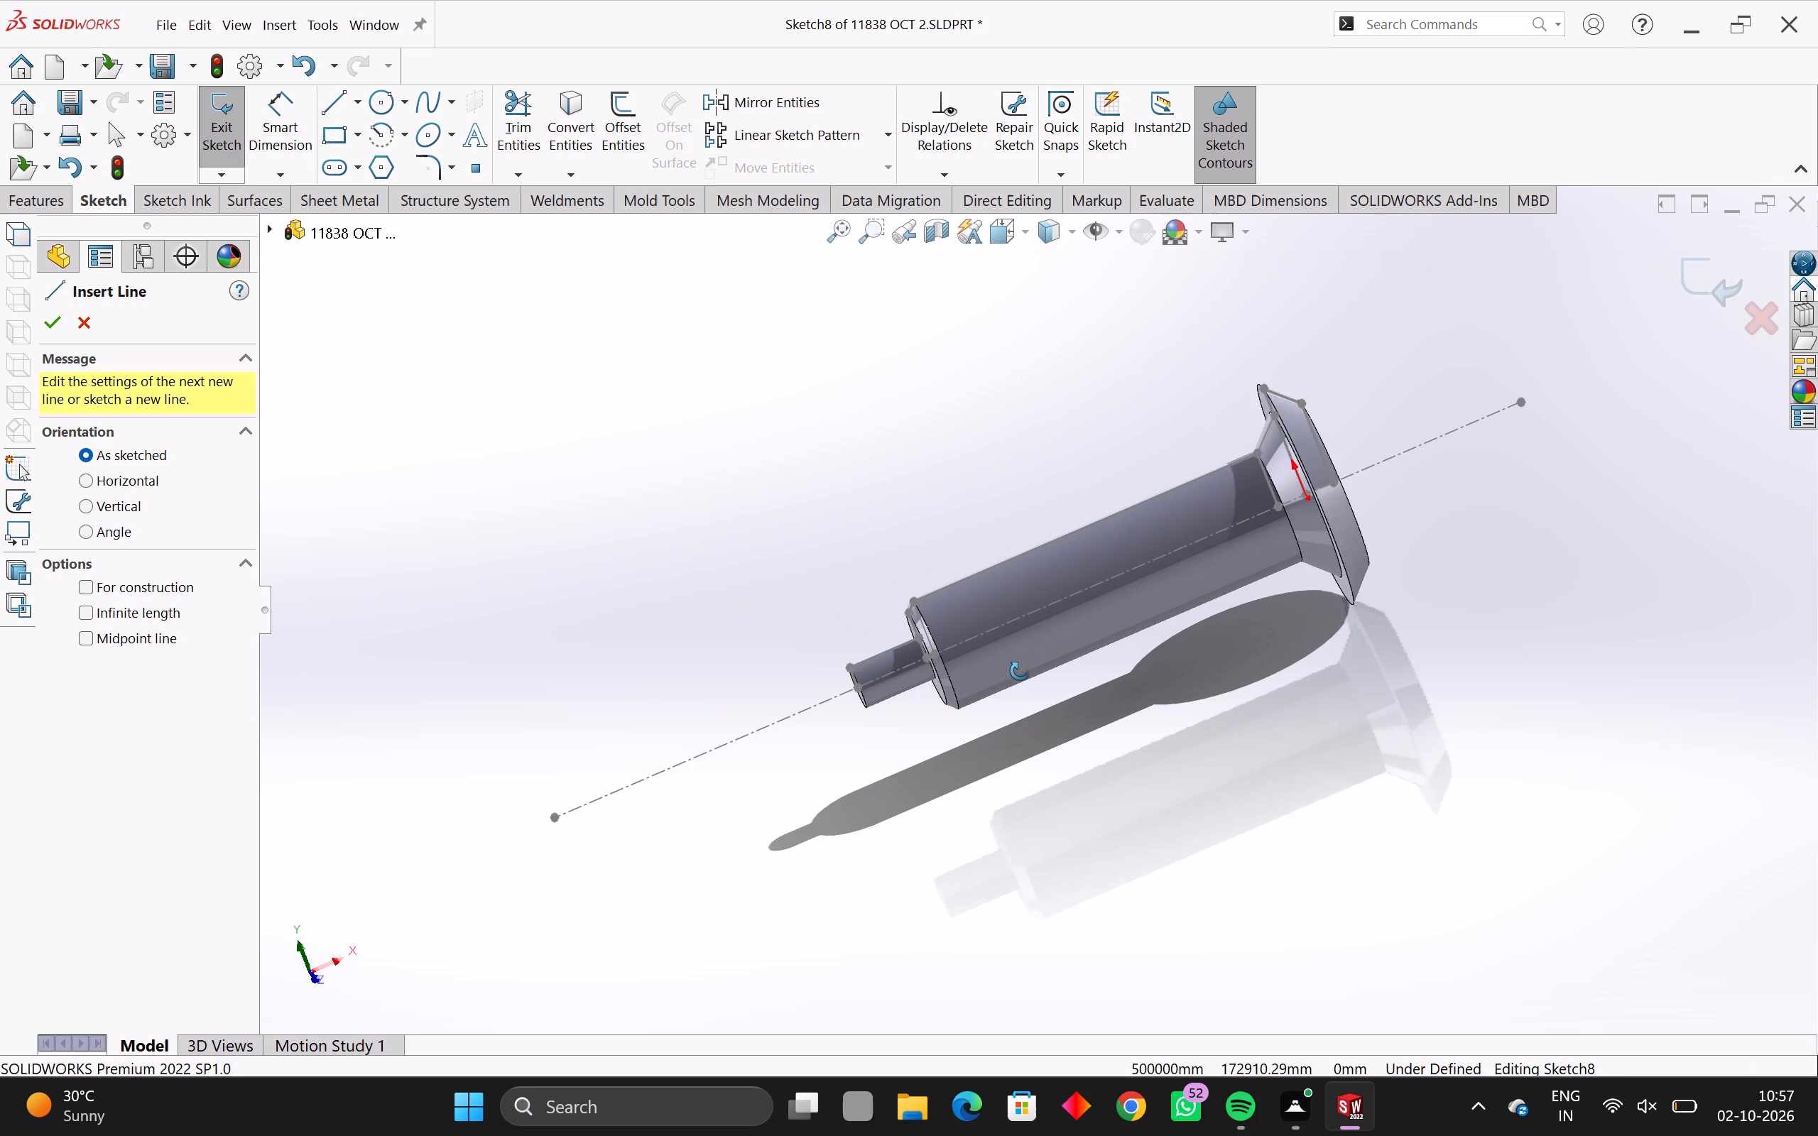
middle_drag(1020, 671, 1008, 697)
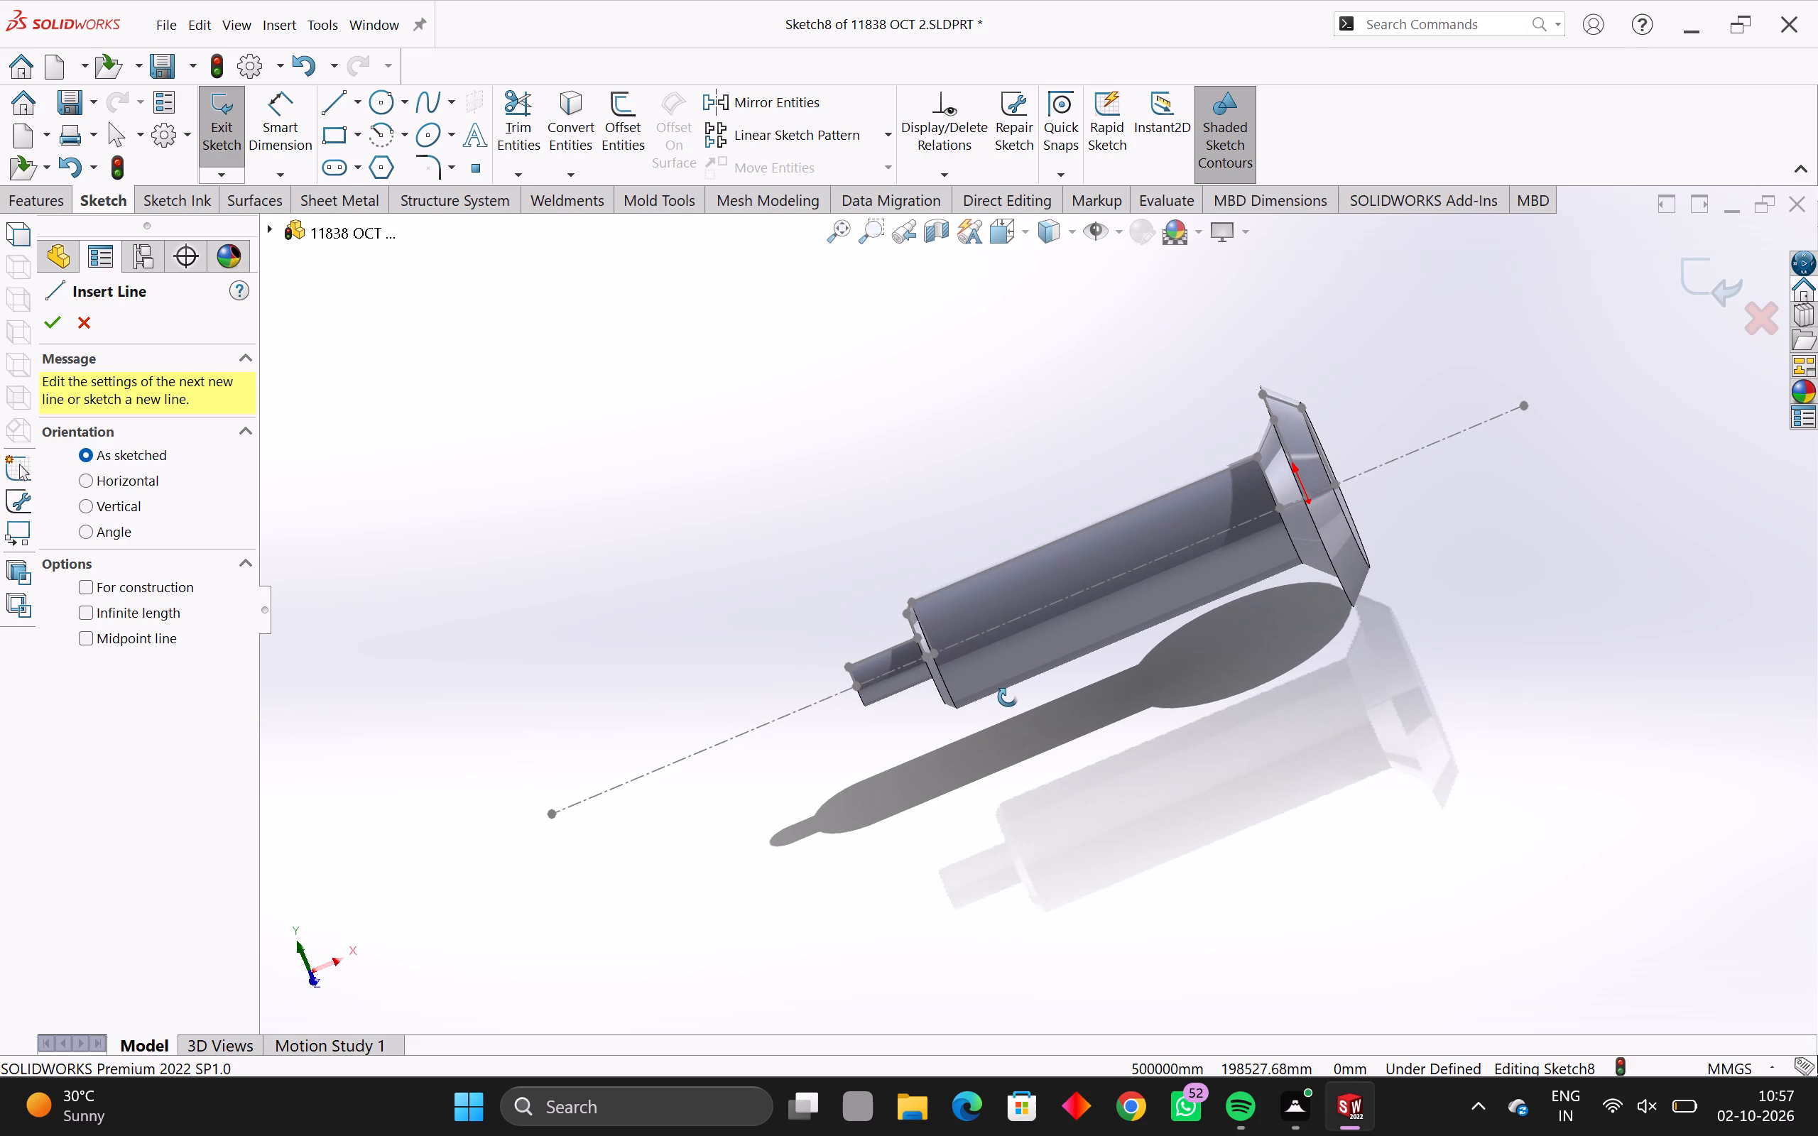
middle_drag(1008, 697, 1011, 694)
scroll(1011, 694, up, 2)
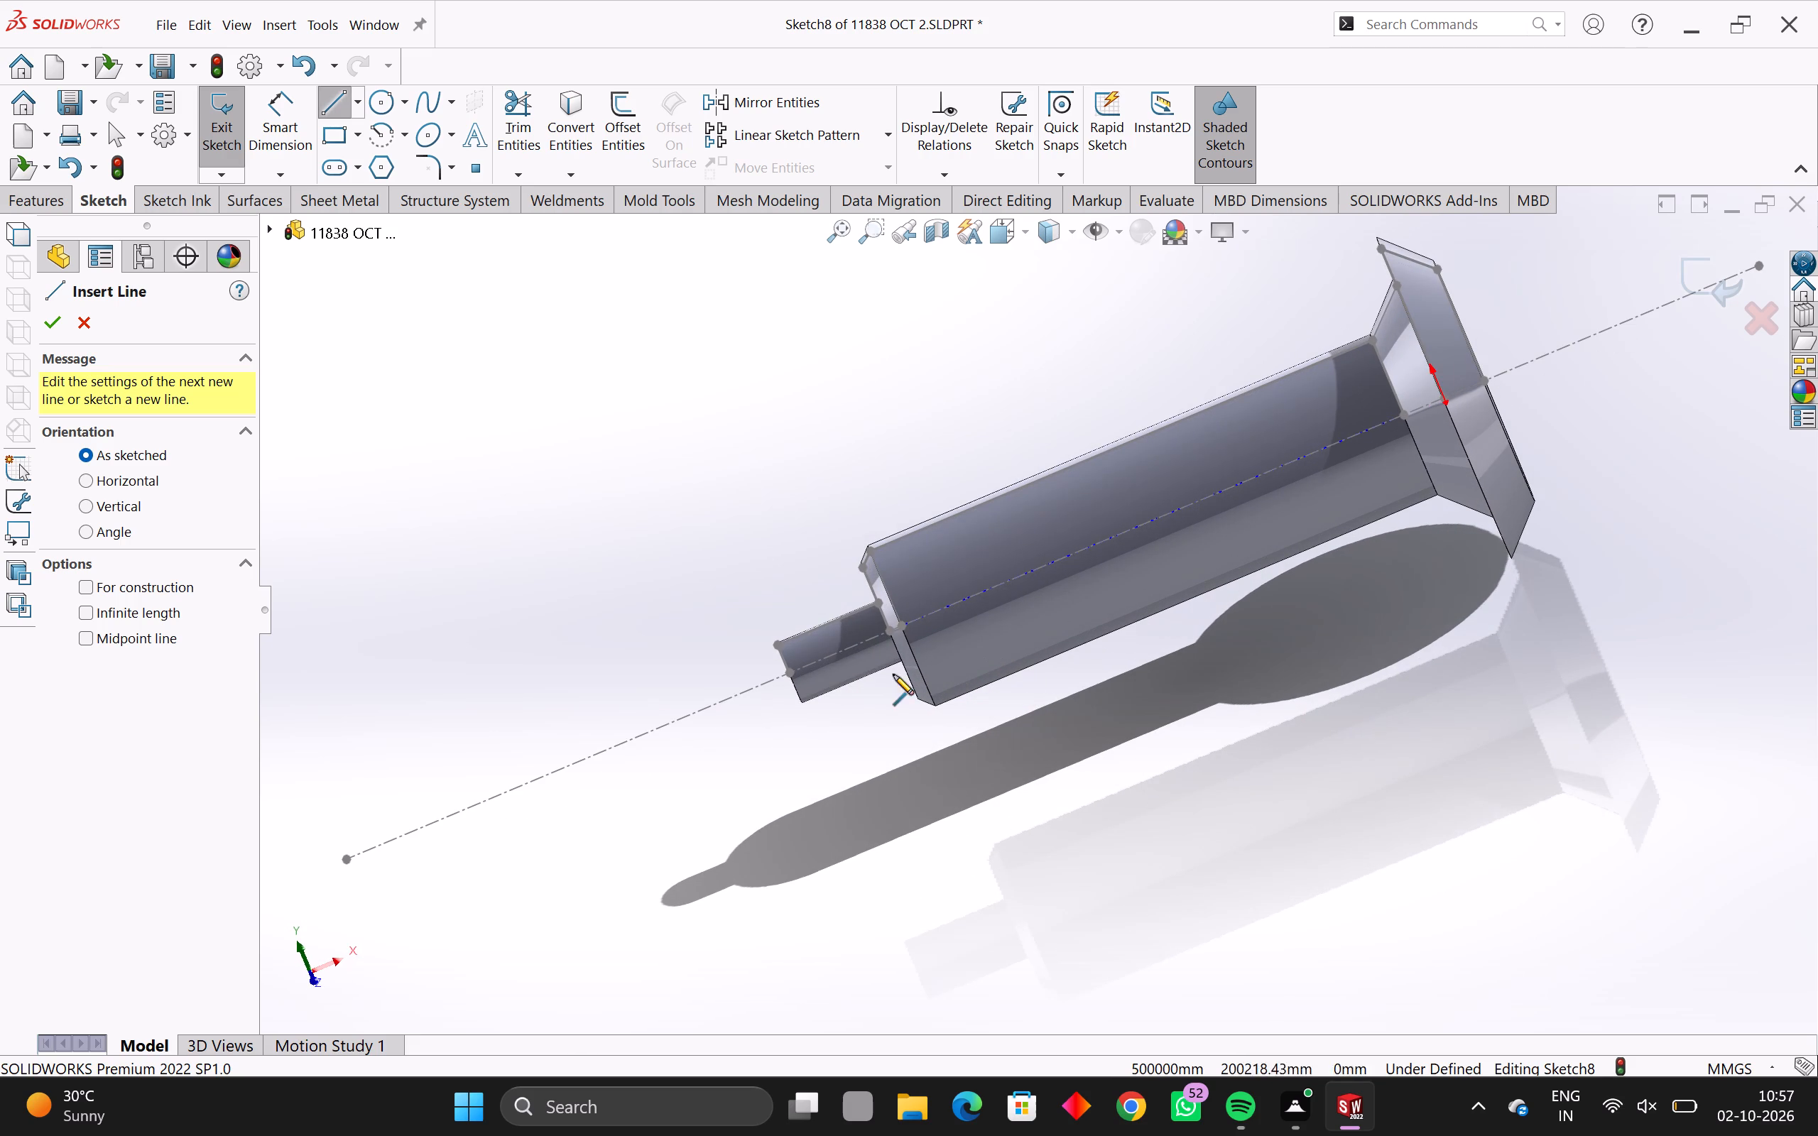
scroll(903, 660, up, 2)
scroll(908, 650, down, 2)
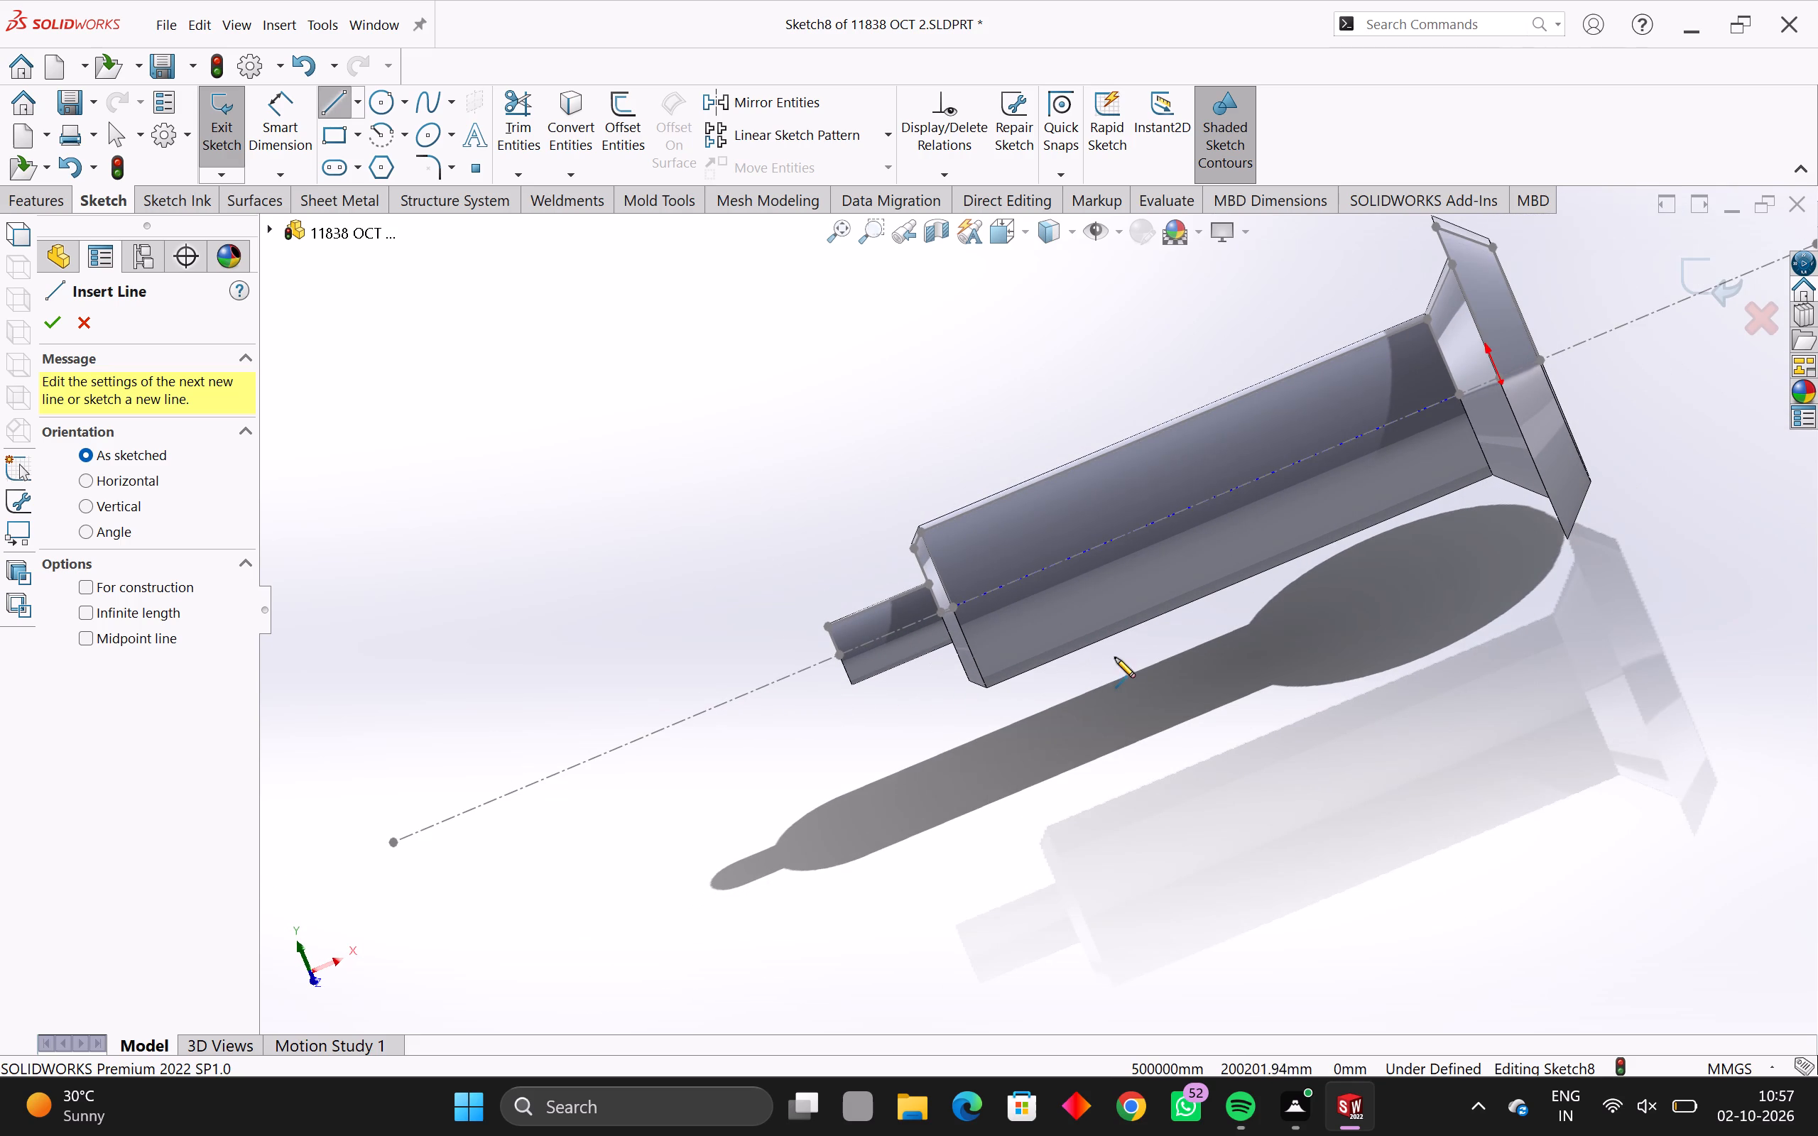
scroll(1115, 657, down, 2)
middle_drag(1152, 634, 1126, 653)
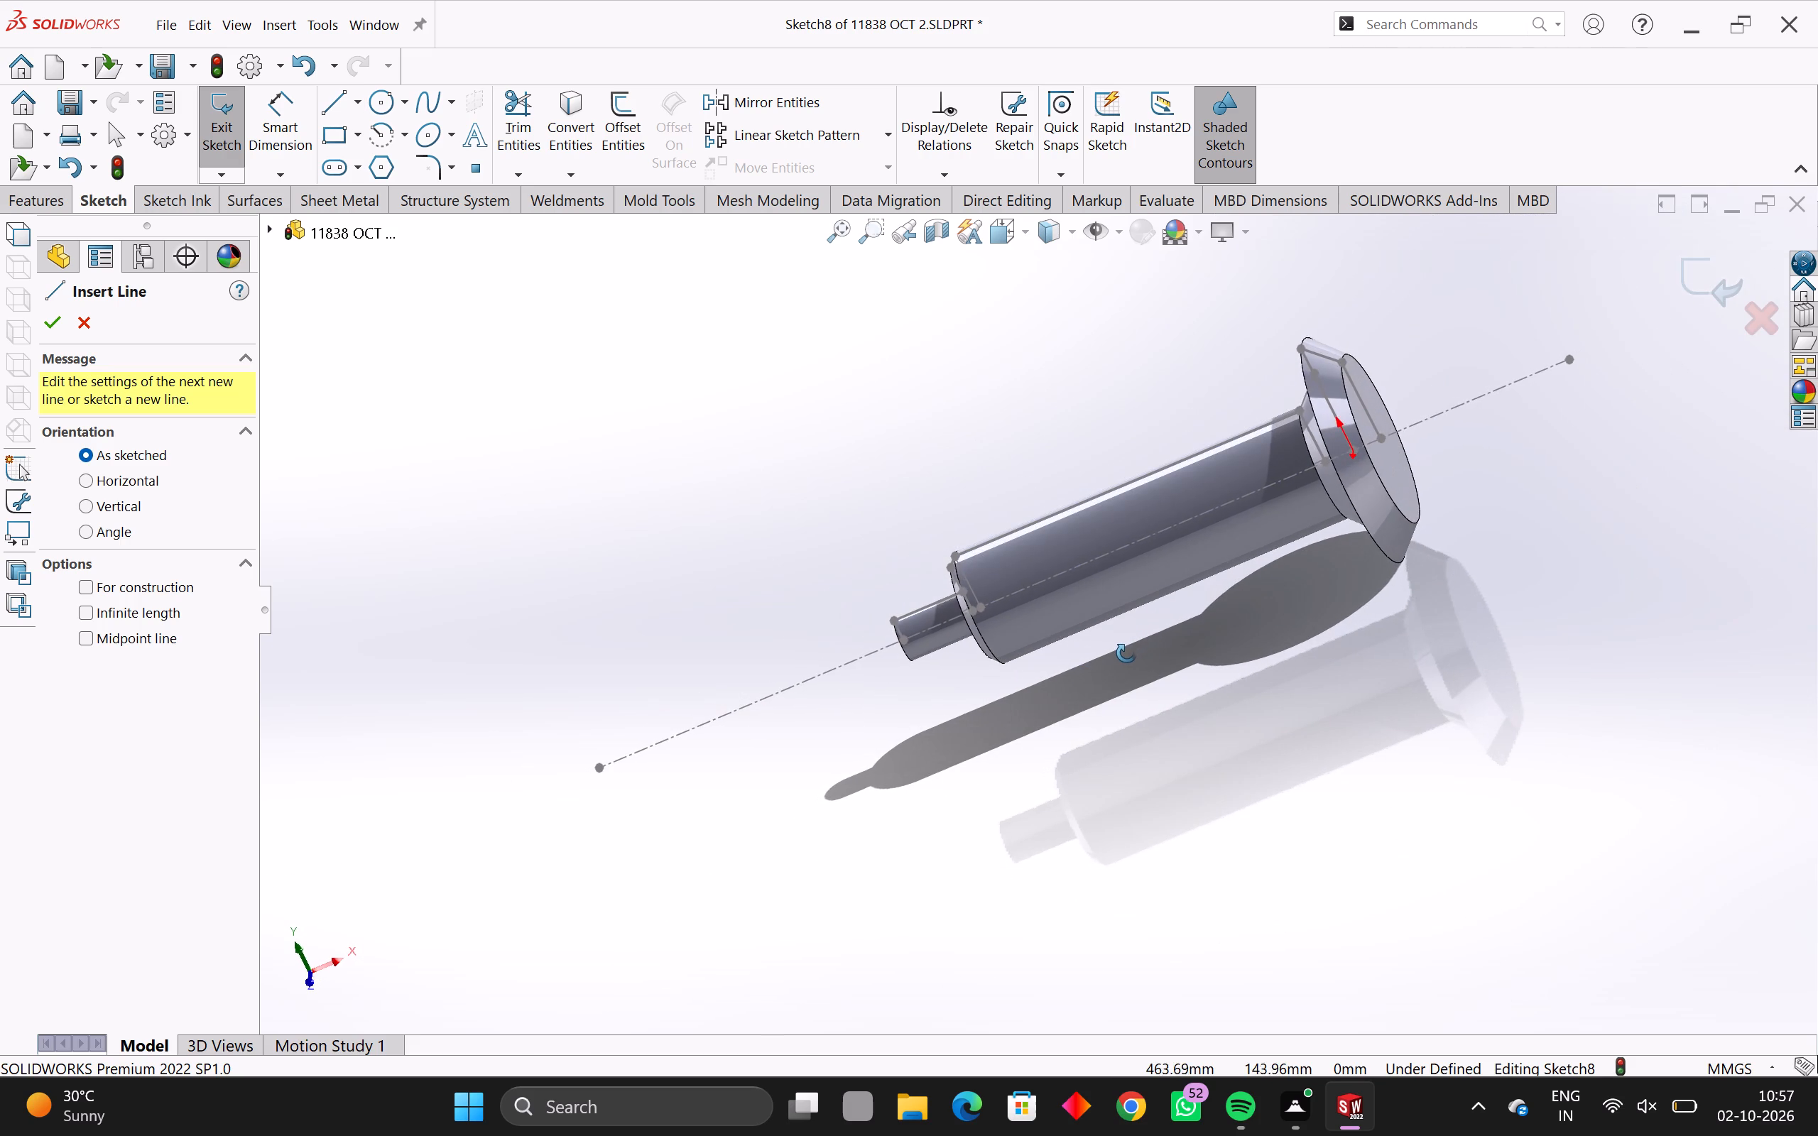
middle_drag(1126, 653, 1123, 666)
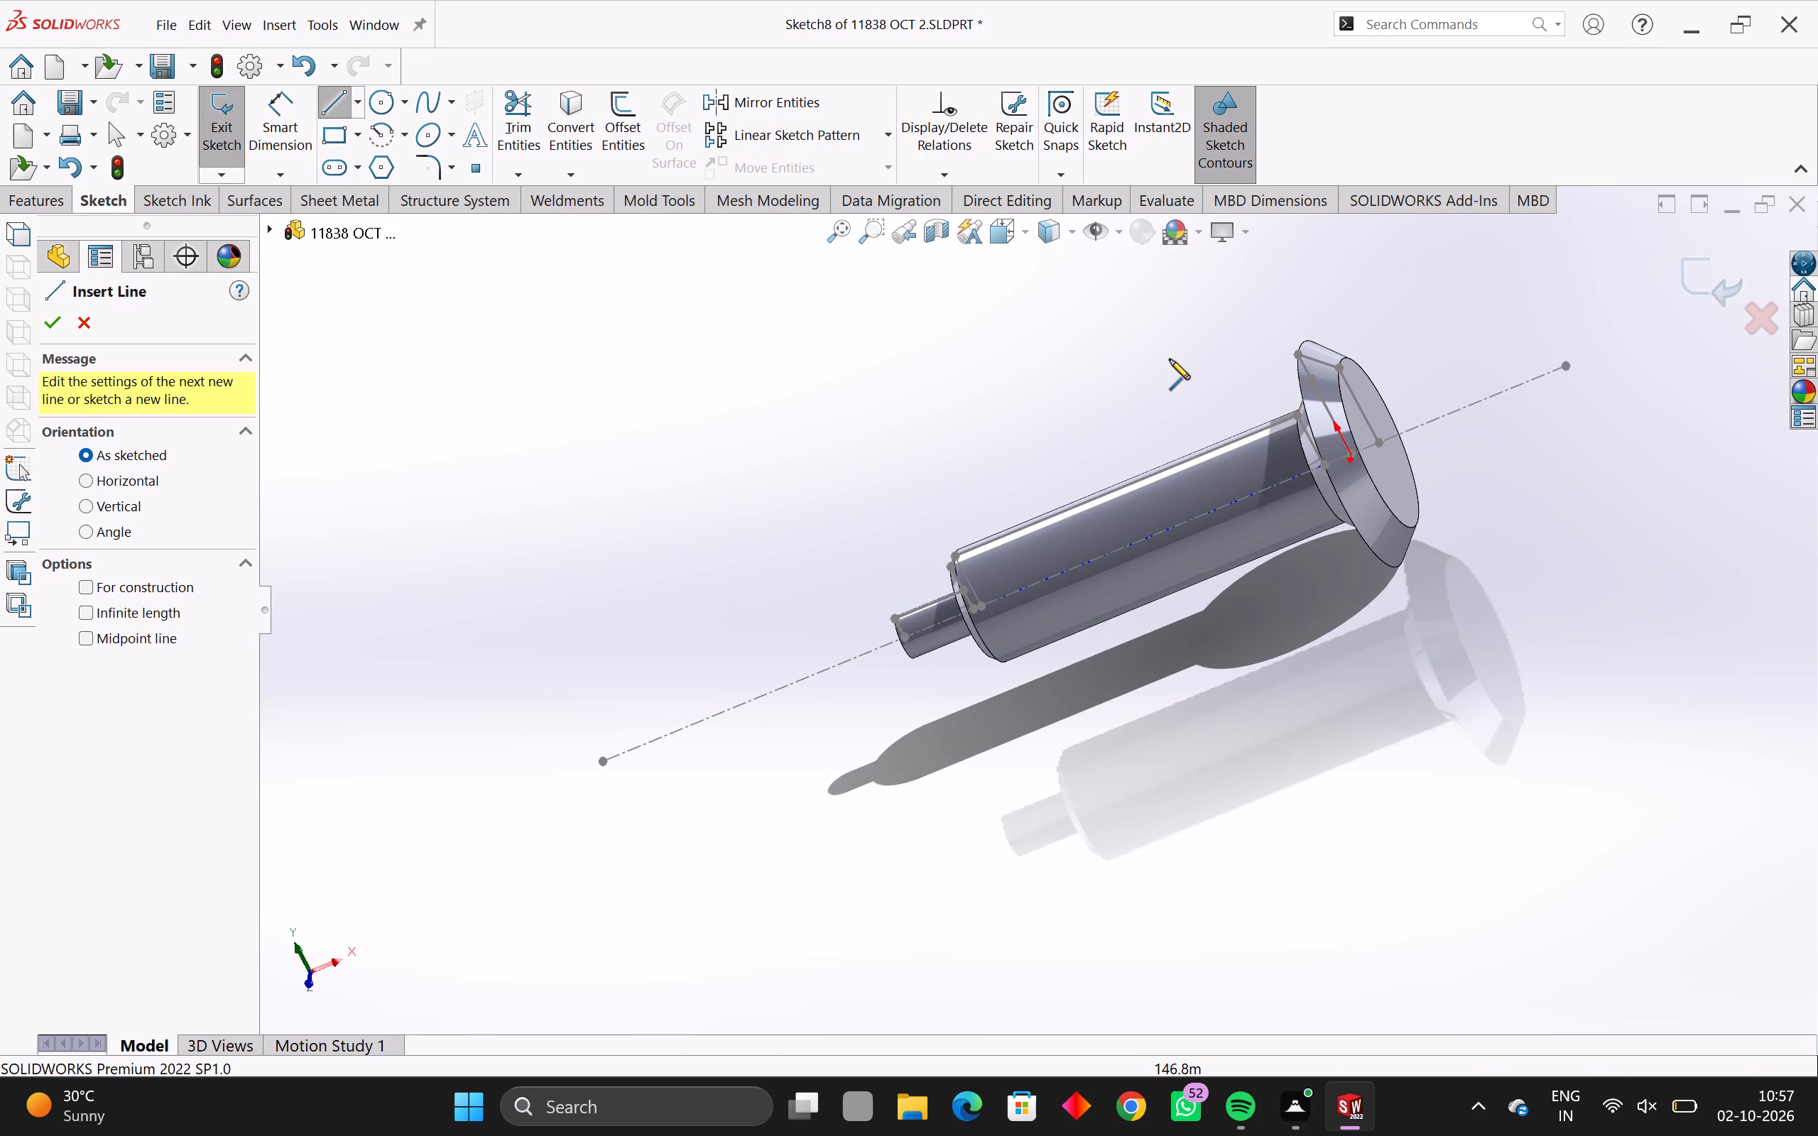
scroll(1170, 359, up, 2)
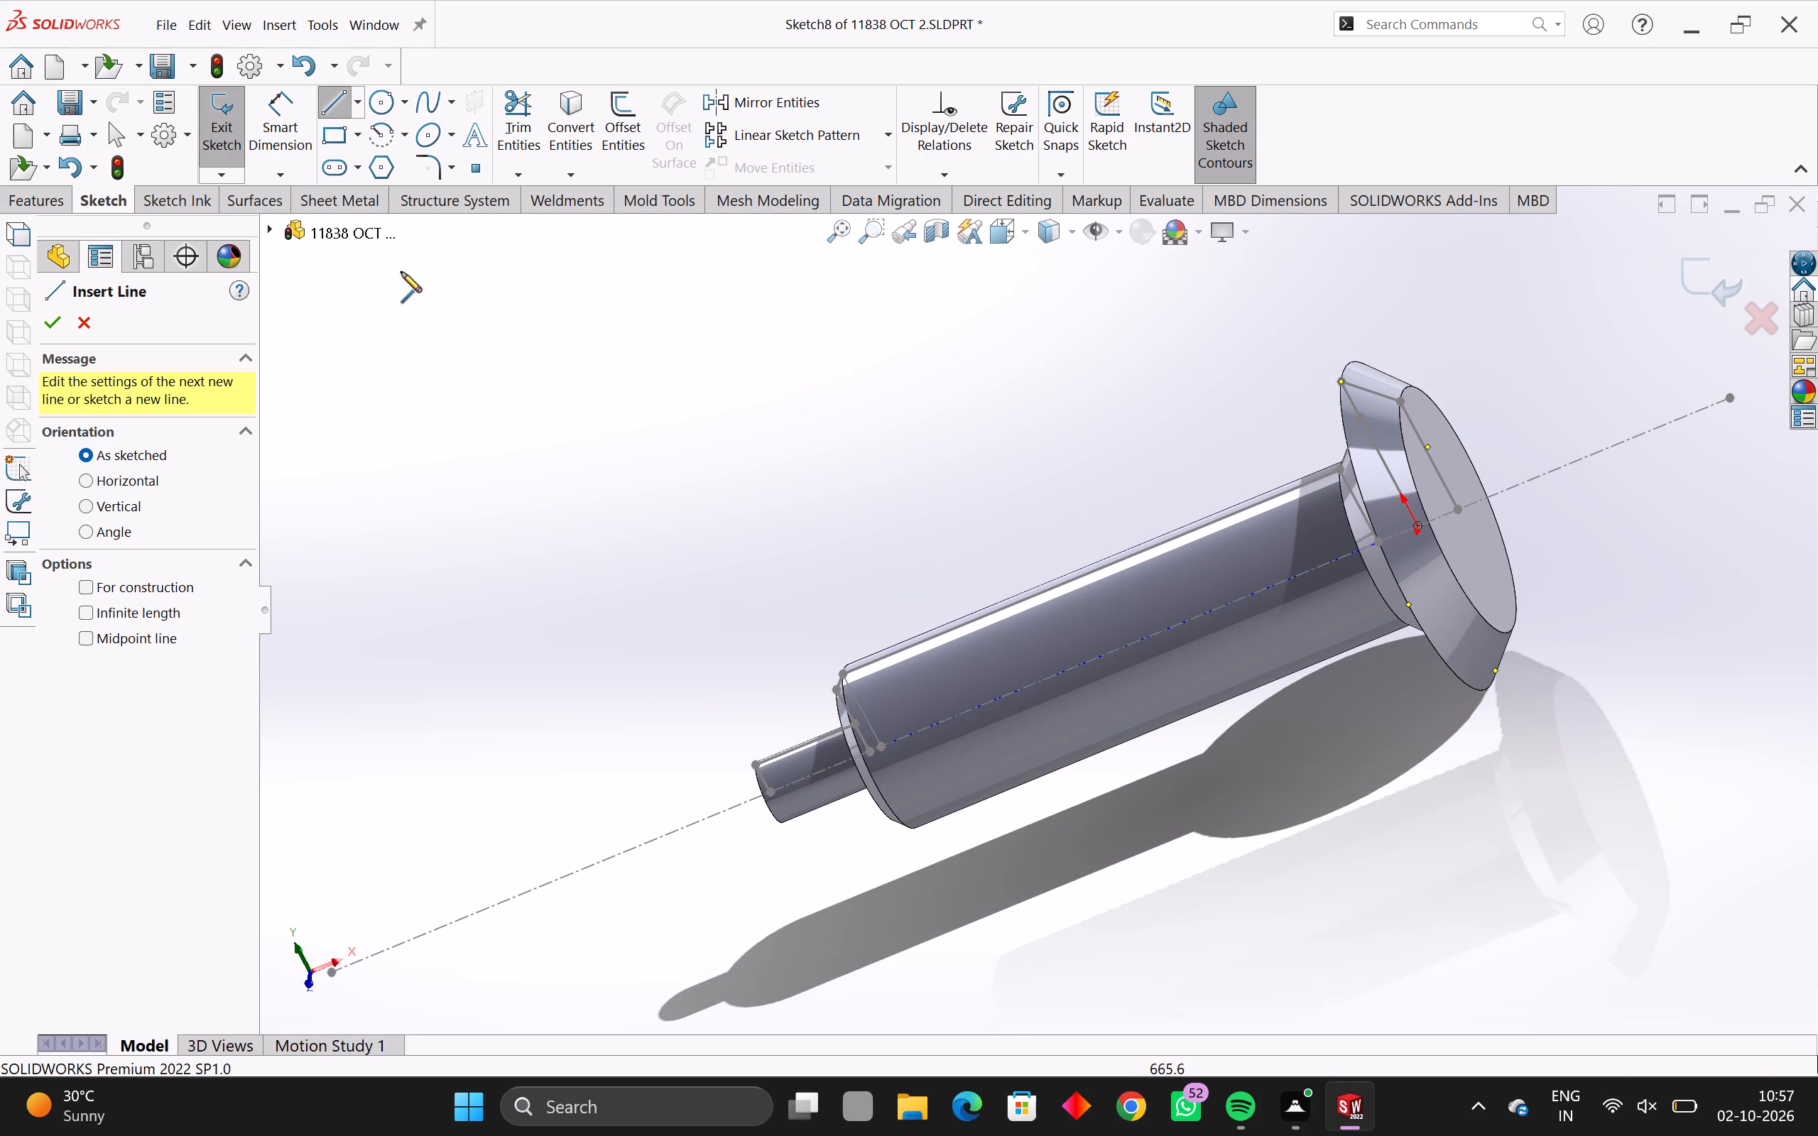
Close the Line tool without drawing anything in the new sketch, and show the feature commands.
click(47, 335)
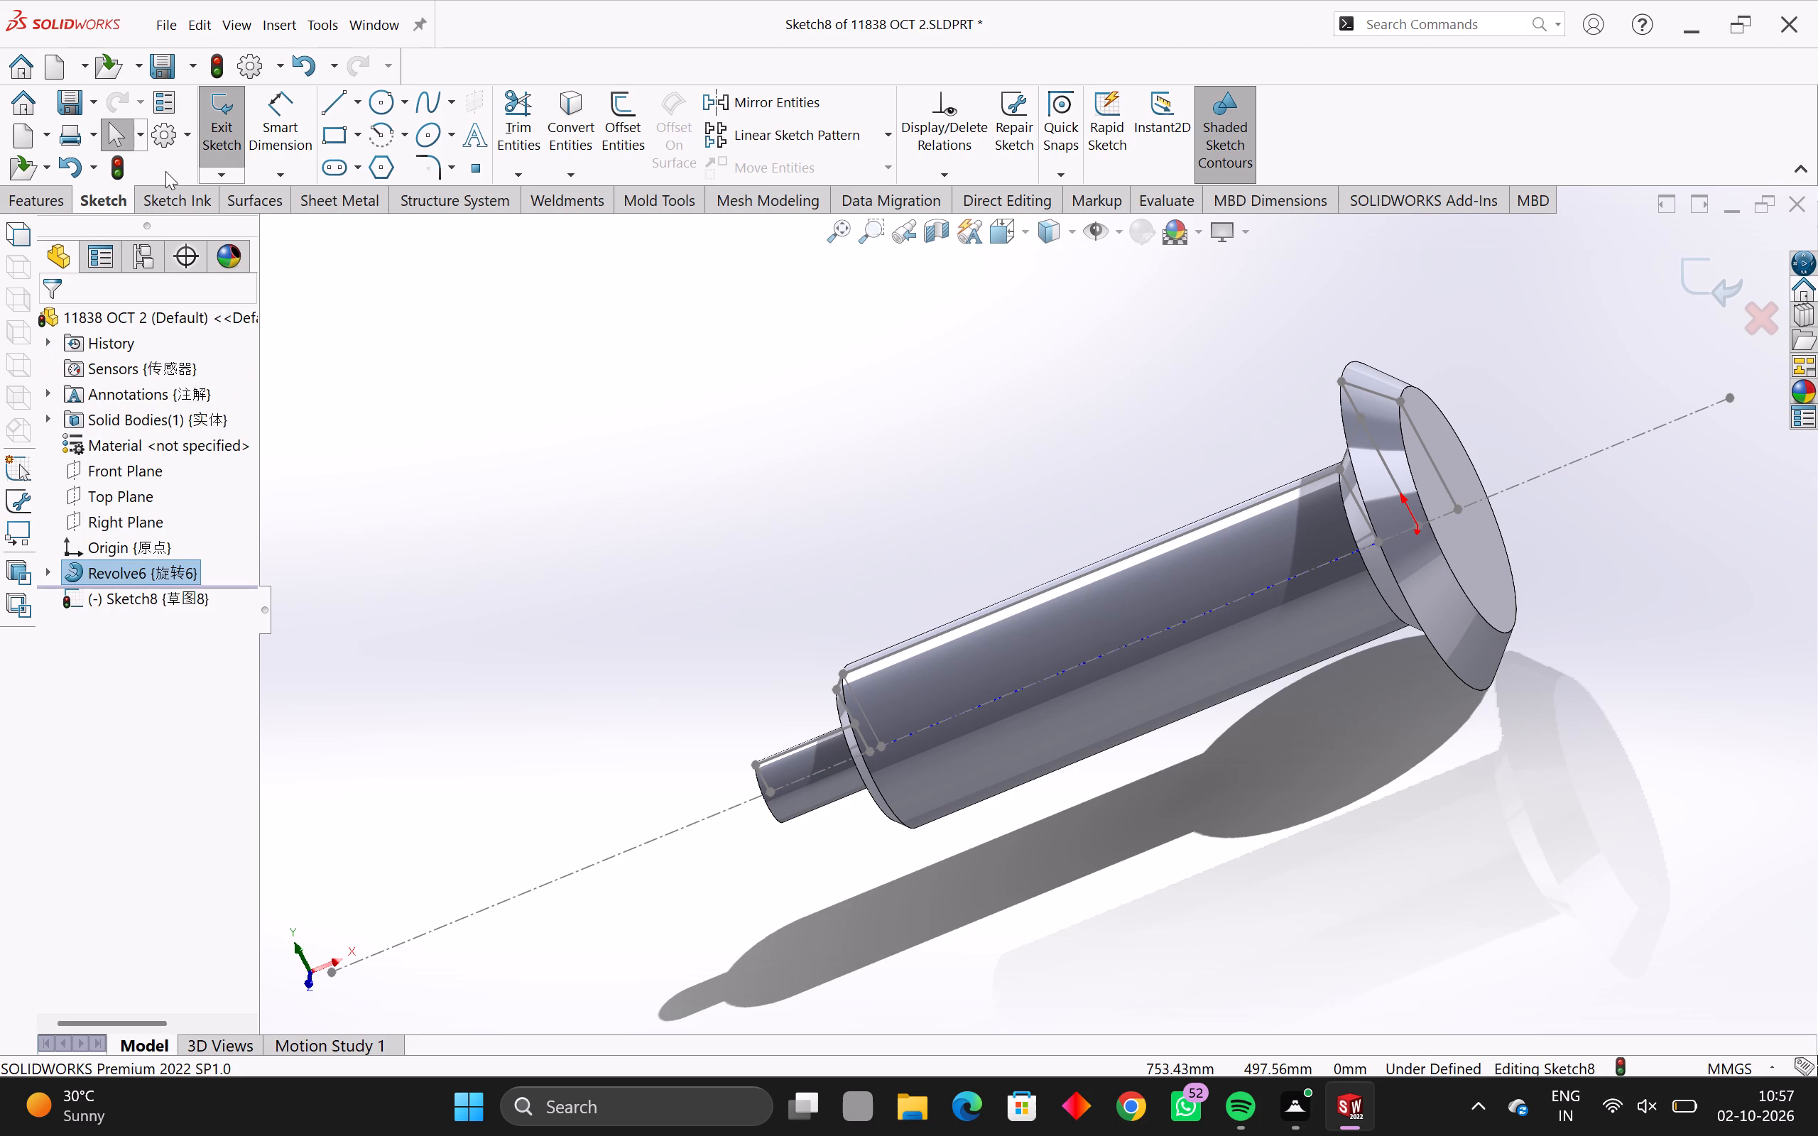
click(27, 195)
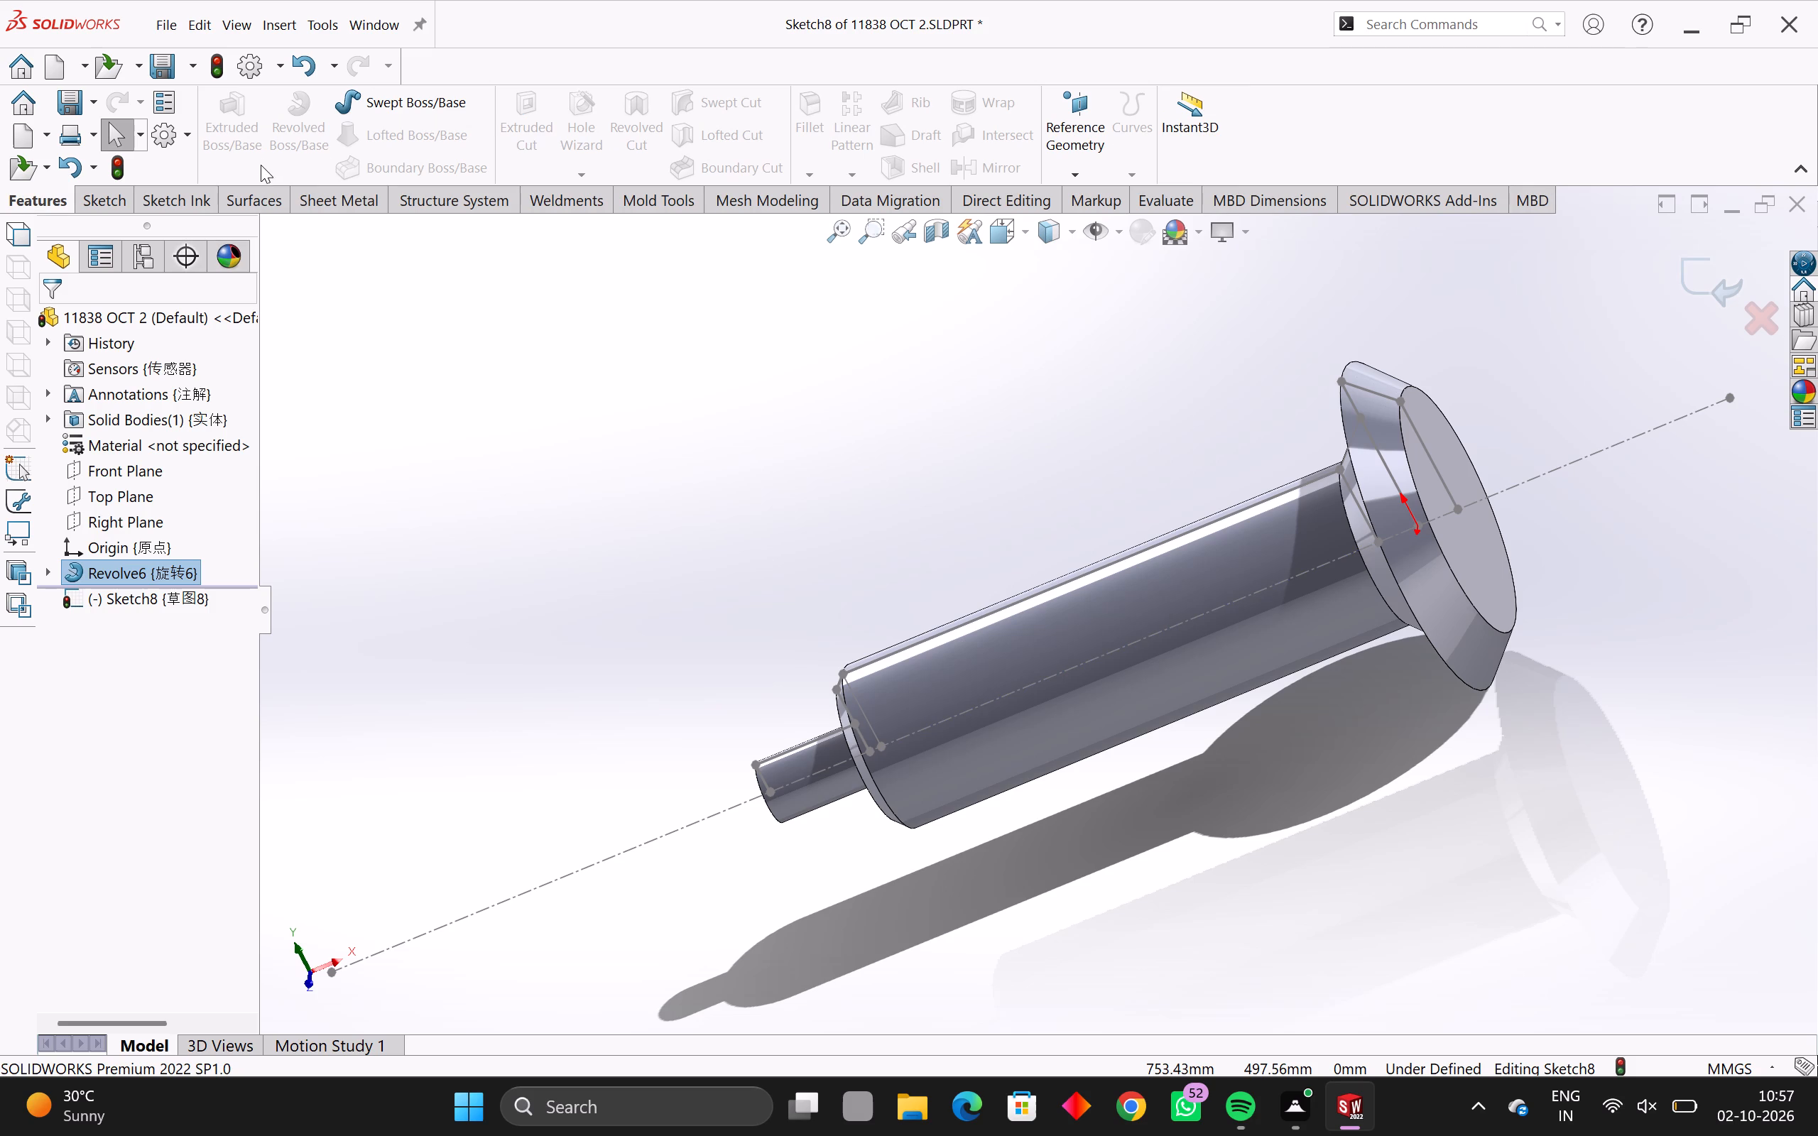
Examine the shaft from the flared head's end face, the side and the small-diameter tip, finishing on an oblique side view.
middle_drag(1397, 697, 1386, 704)
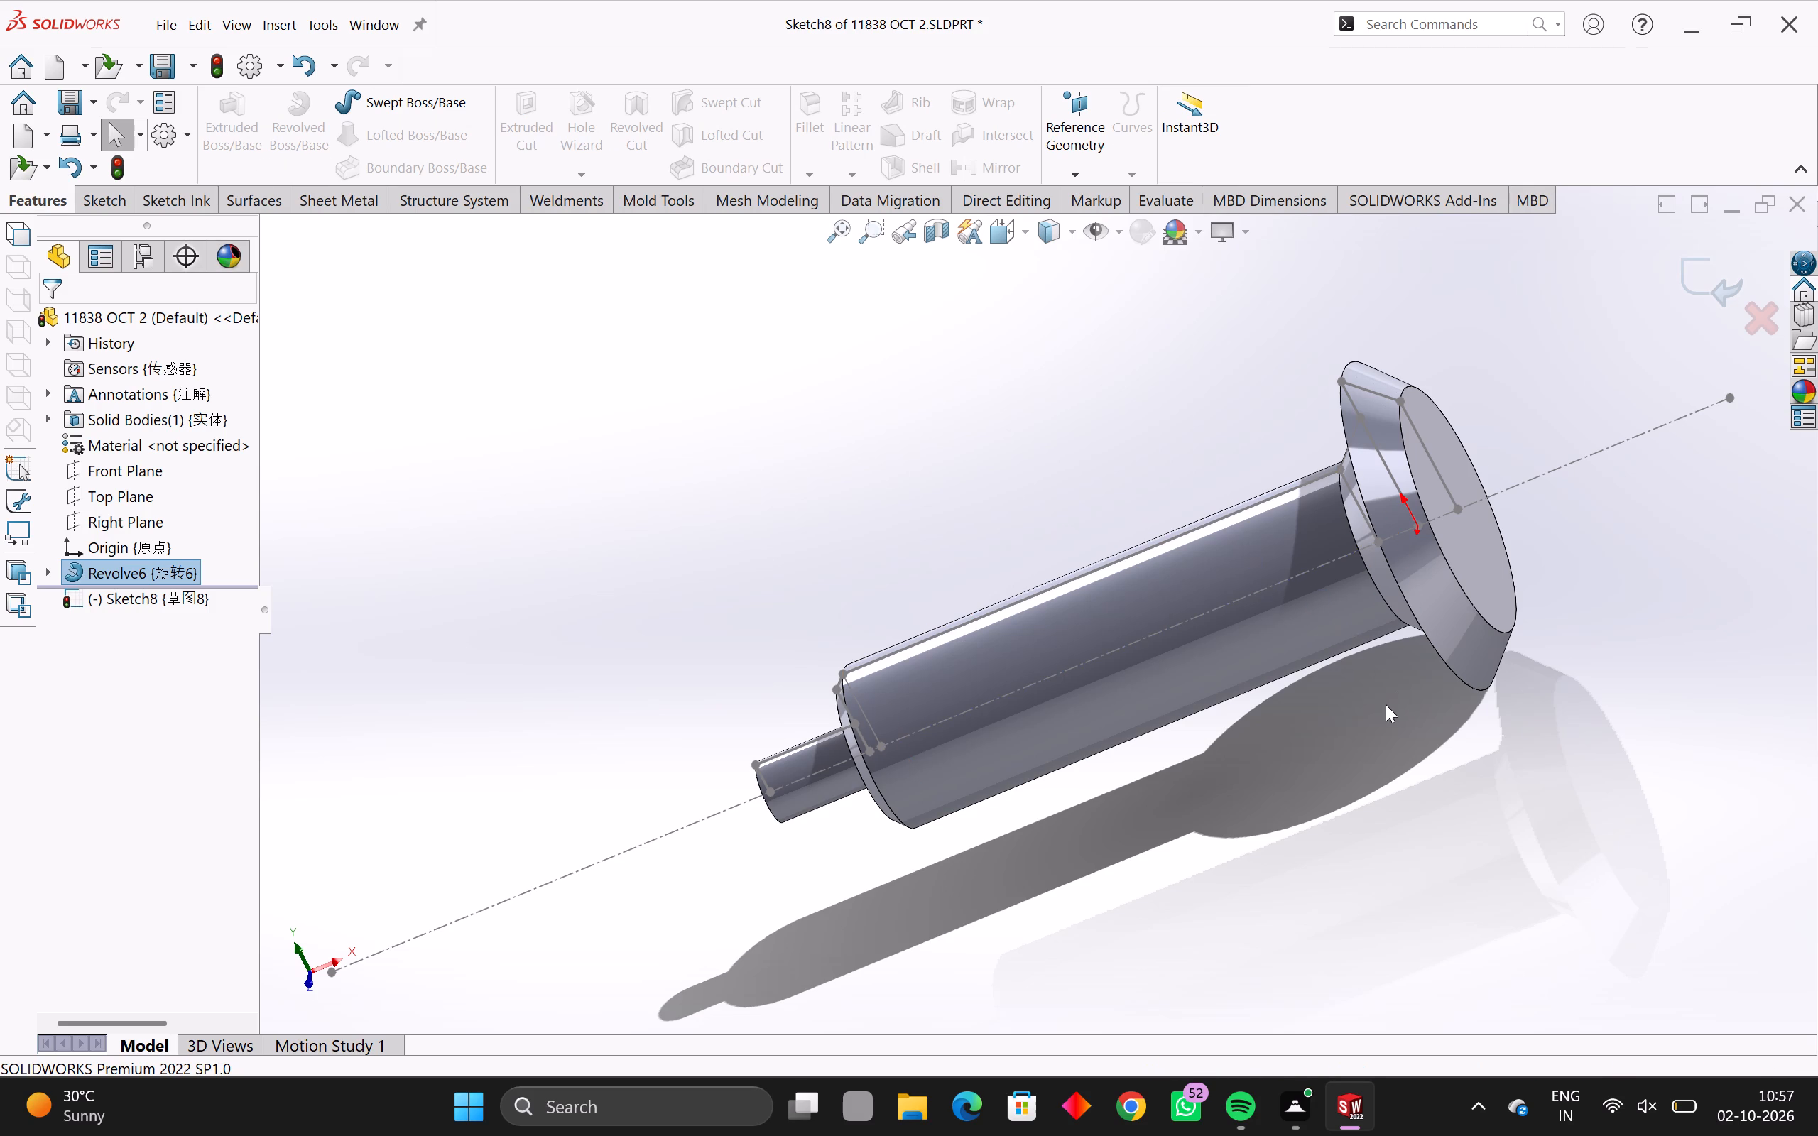
middle_drag(1386, 704, 1102, 789)
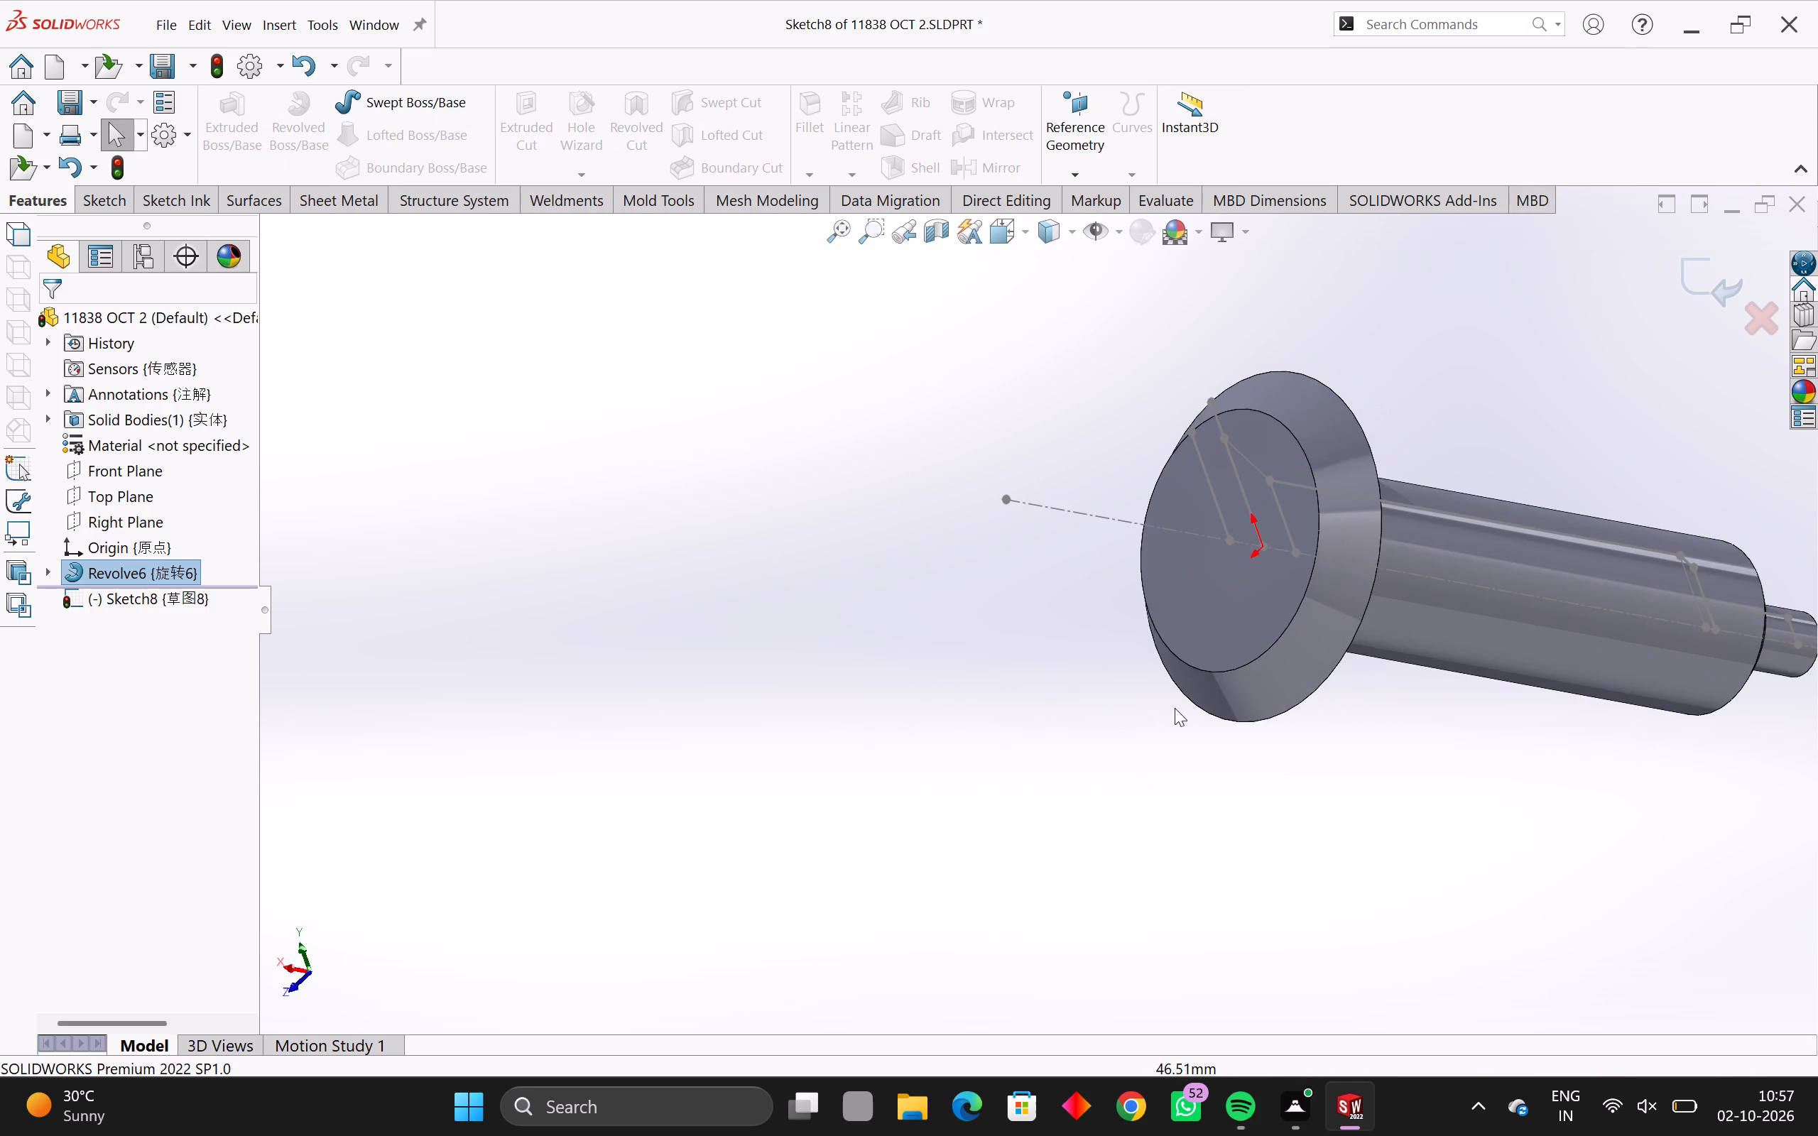
scroll(1194, 704, down, 4)
middle_drag(1312, 547, 1239, 604)
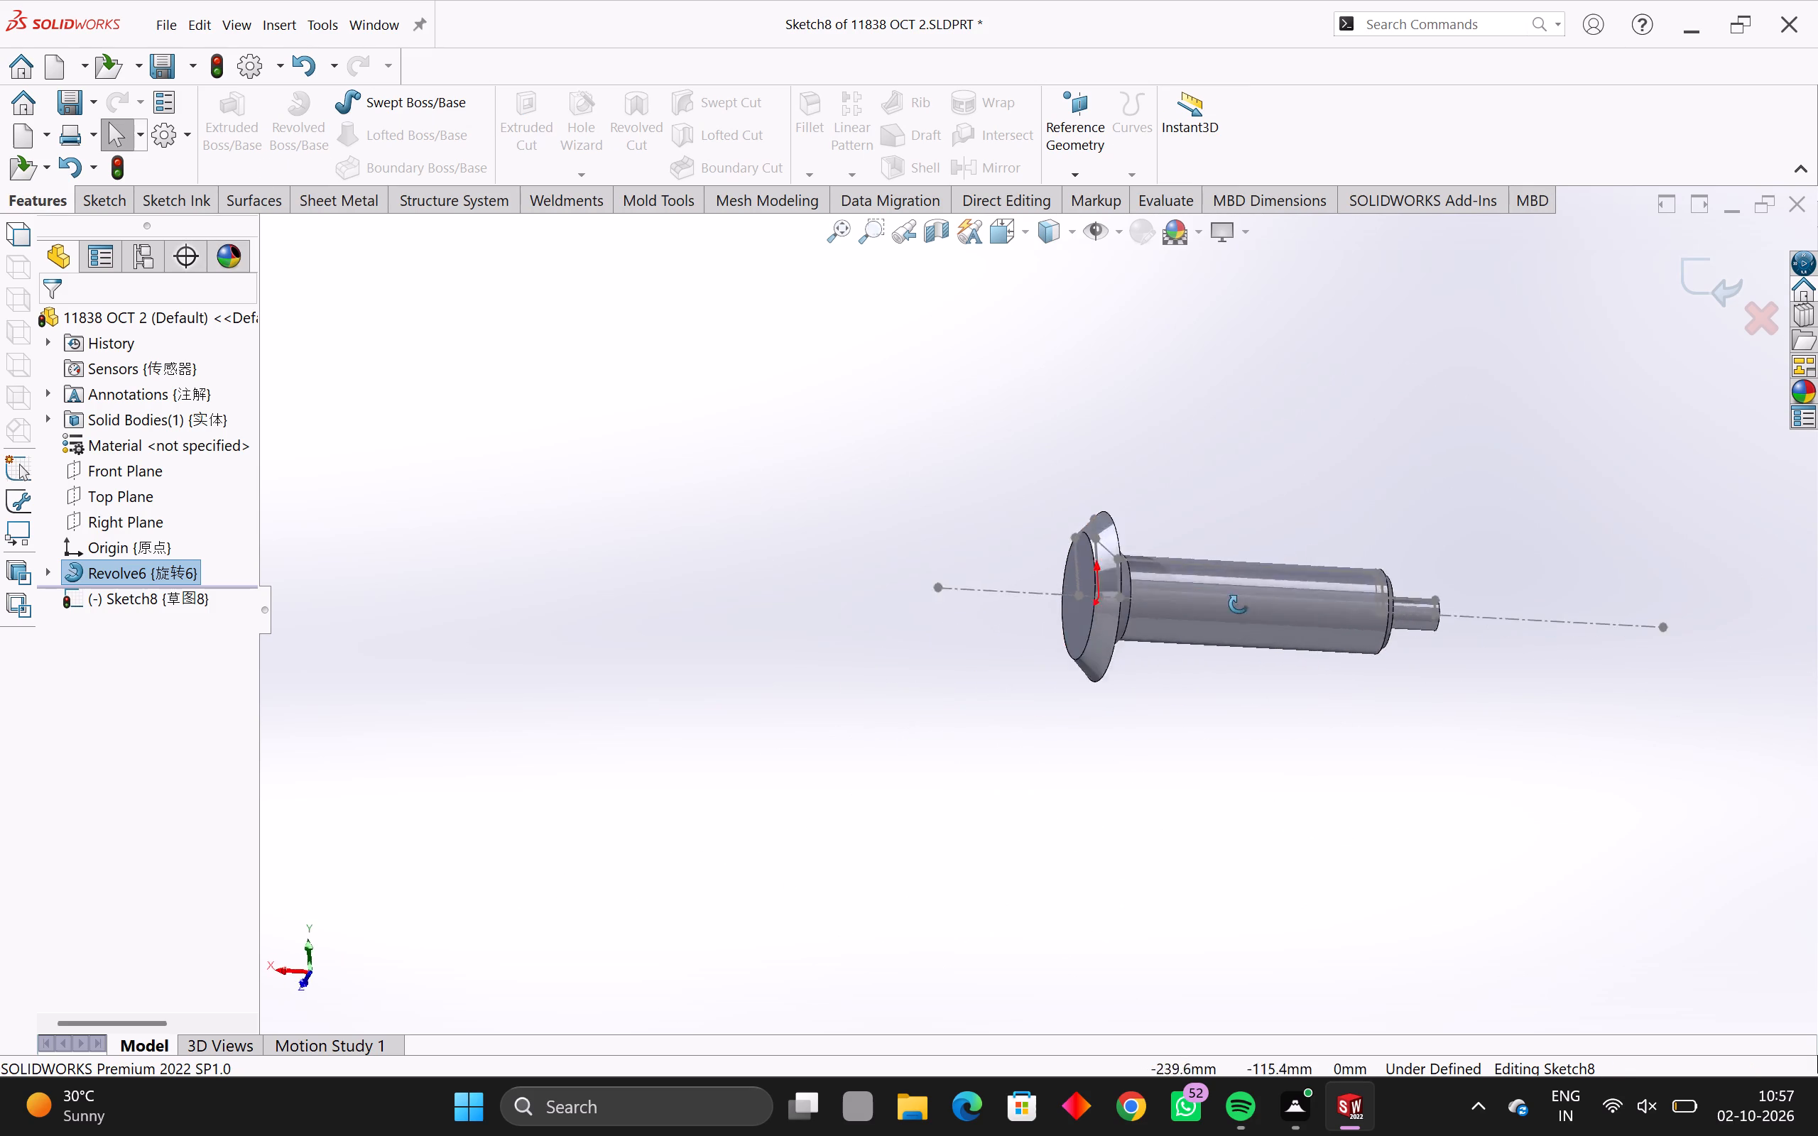
middle_drag(1239, 604, 920, 702)
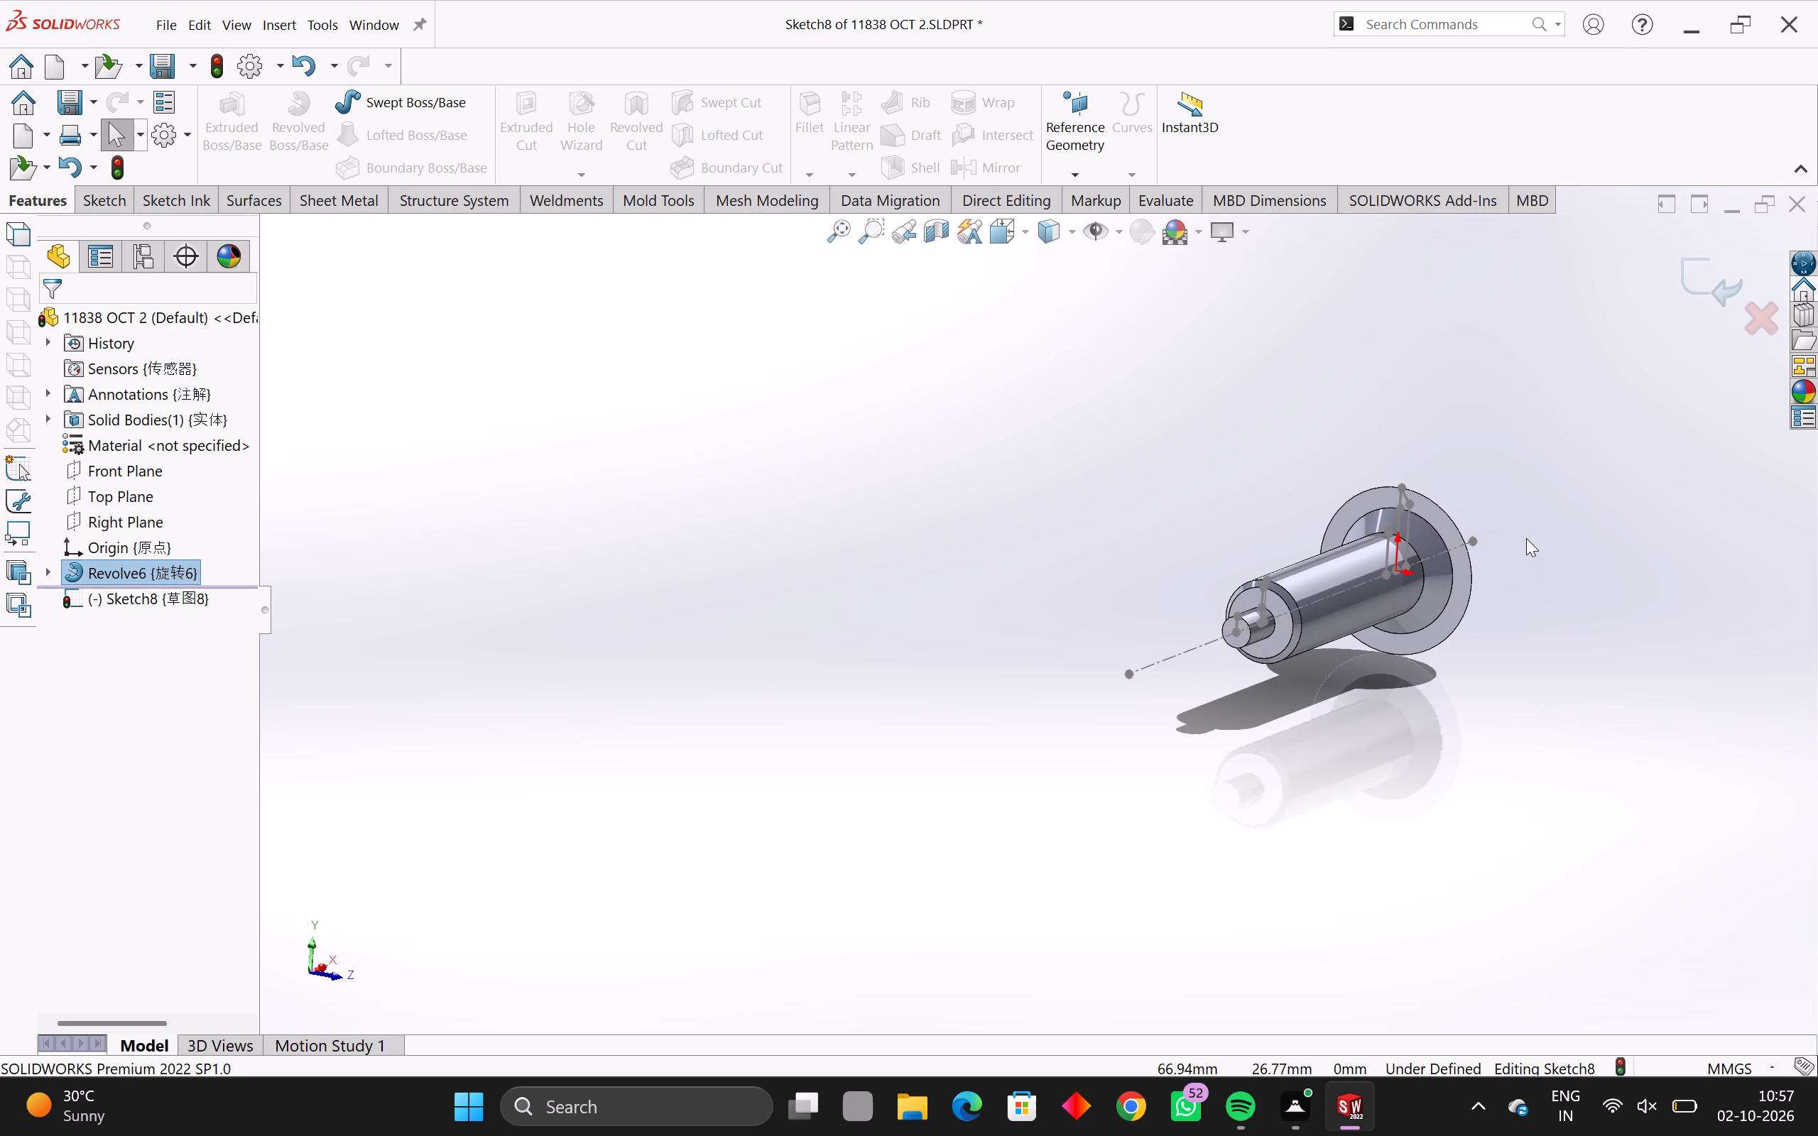
scroll(1526, 538, up, 3)
scroll(1503, 558, down, 1)
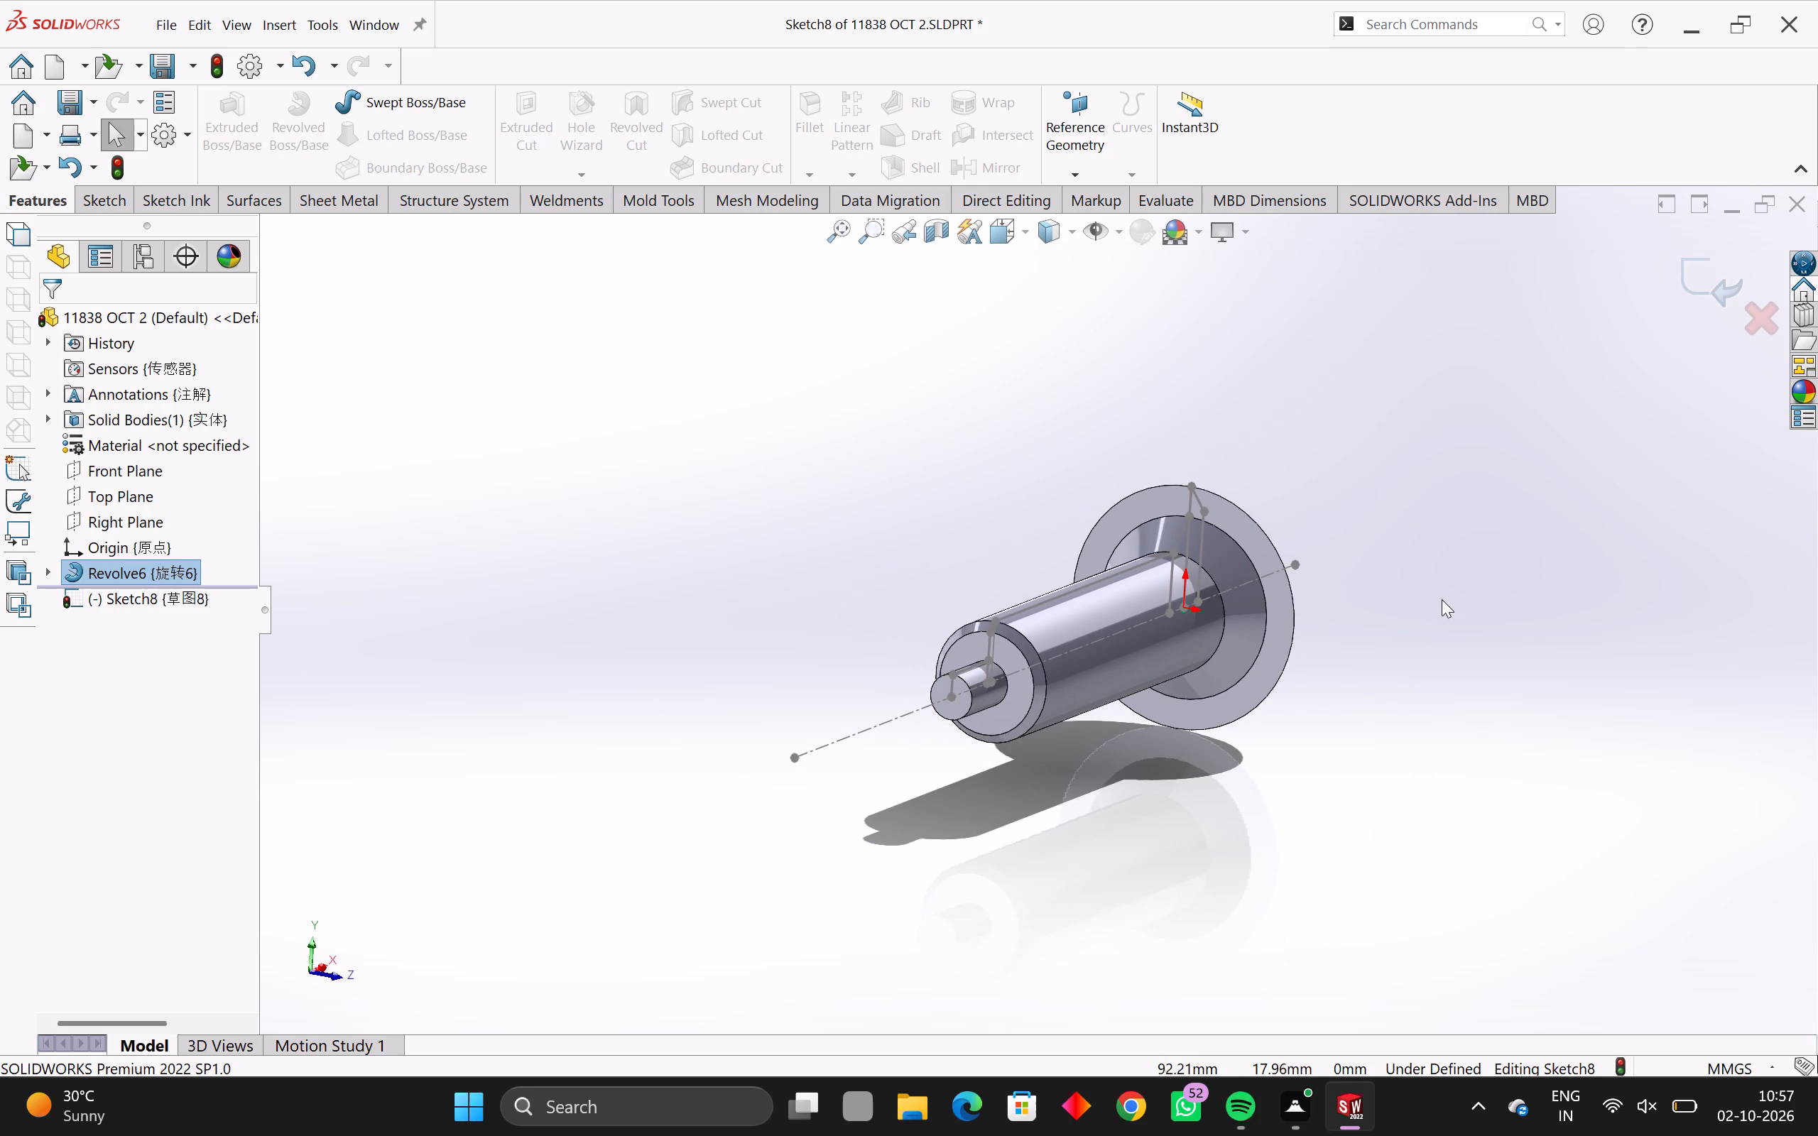
middle_drag(1441, 599, 1268, 686)
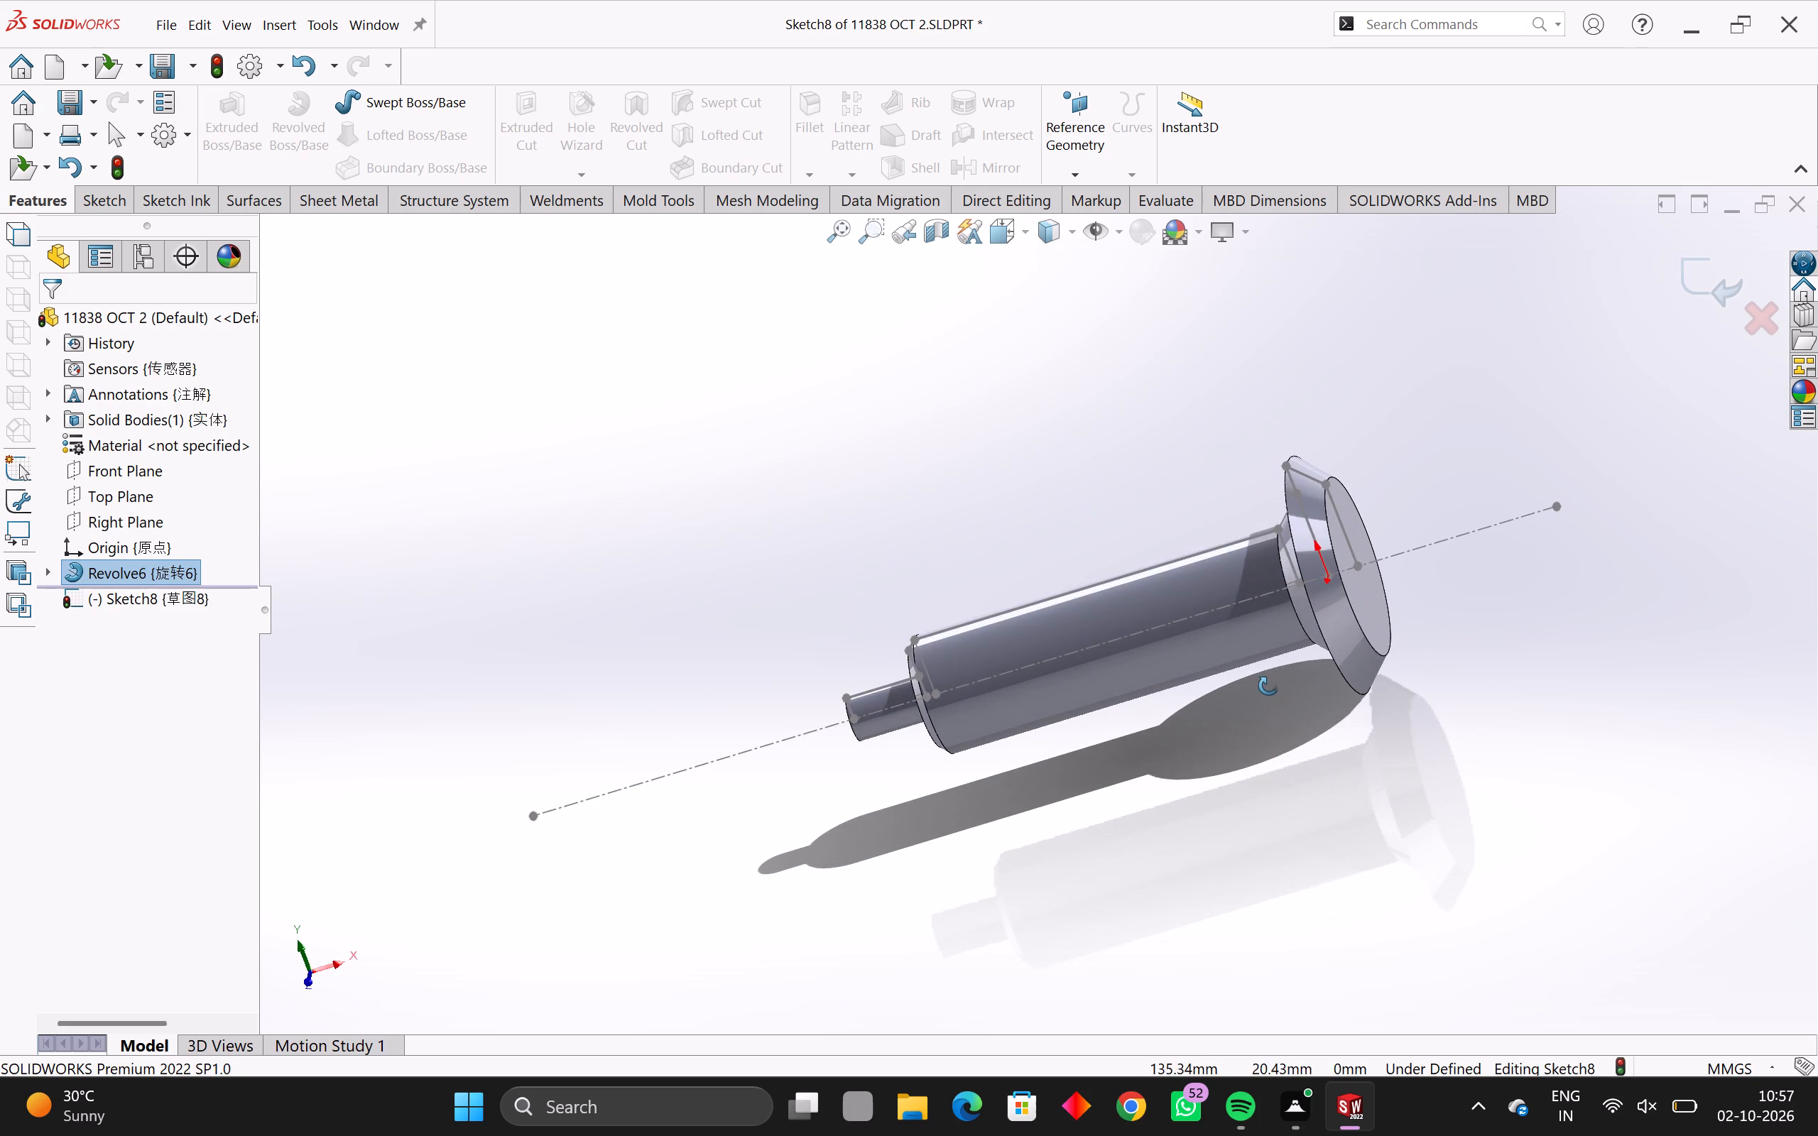
middle_drag(1268, 686, 1265, 693)
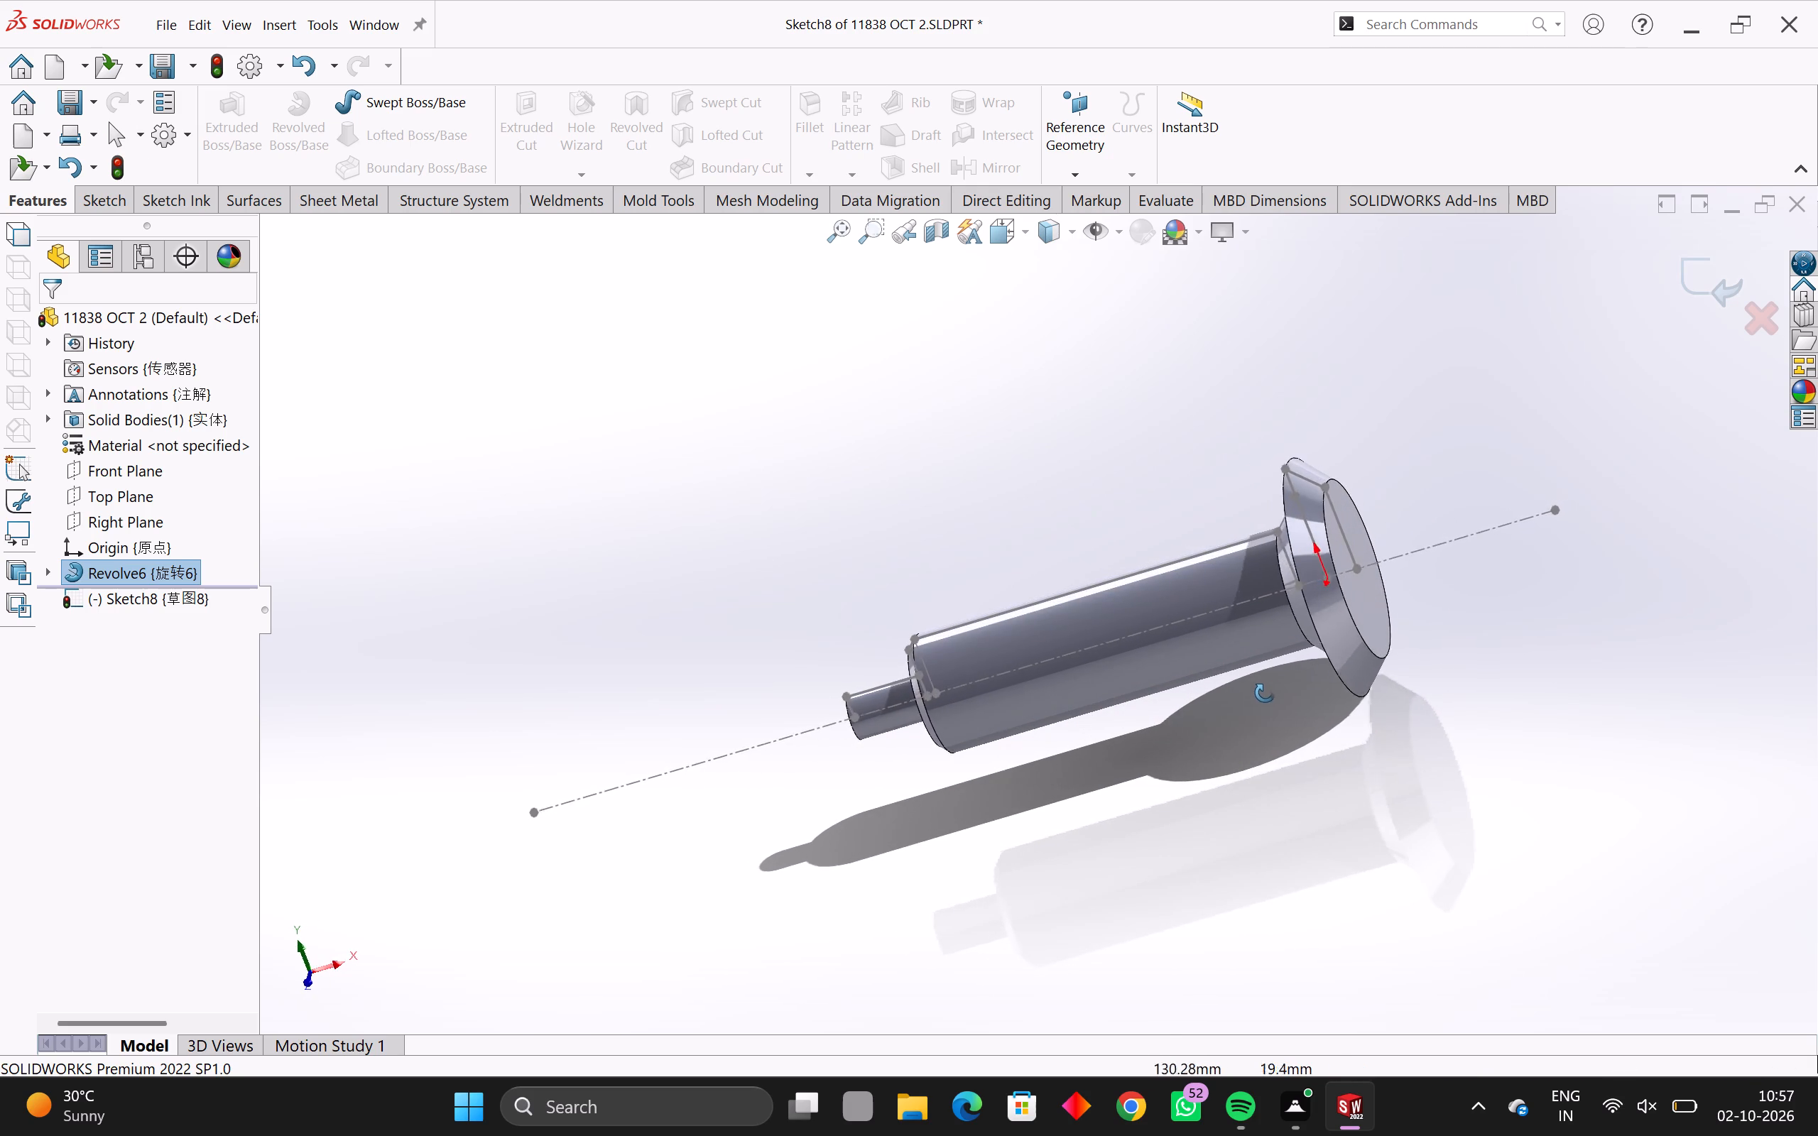
middle_drag(1265, 693, 1251, 702)
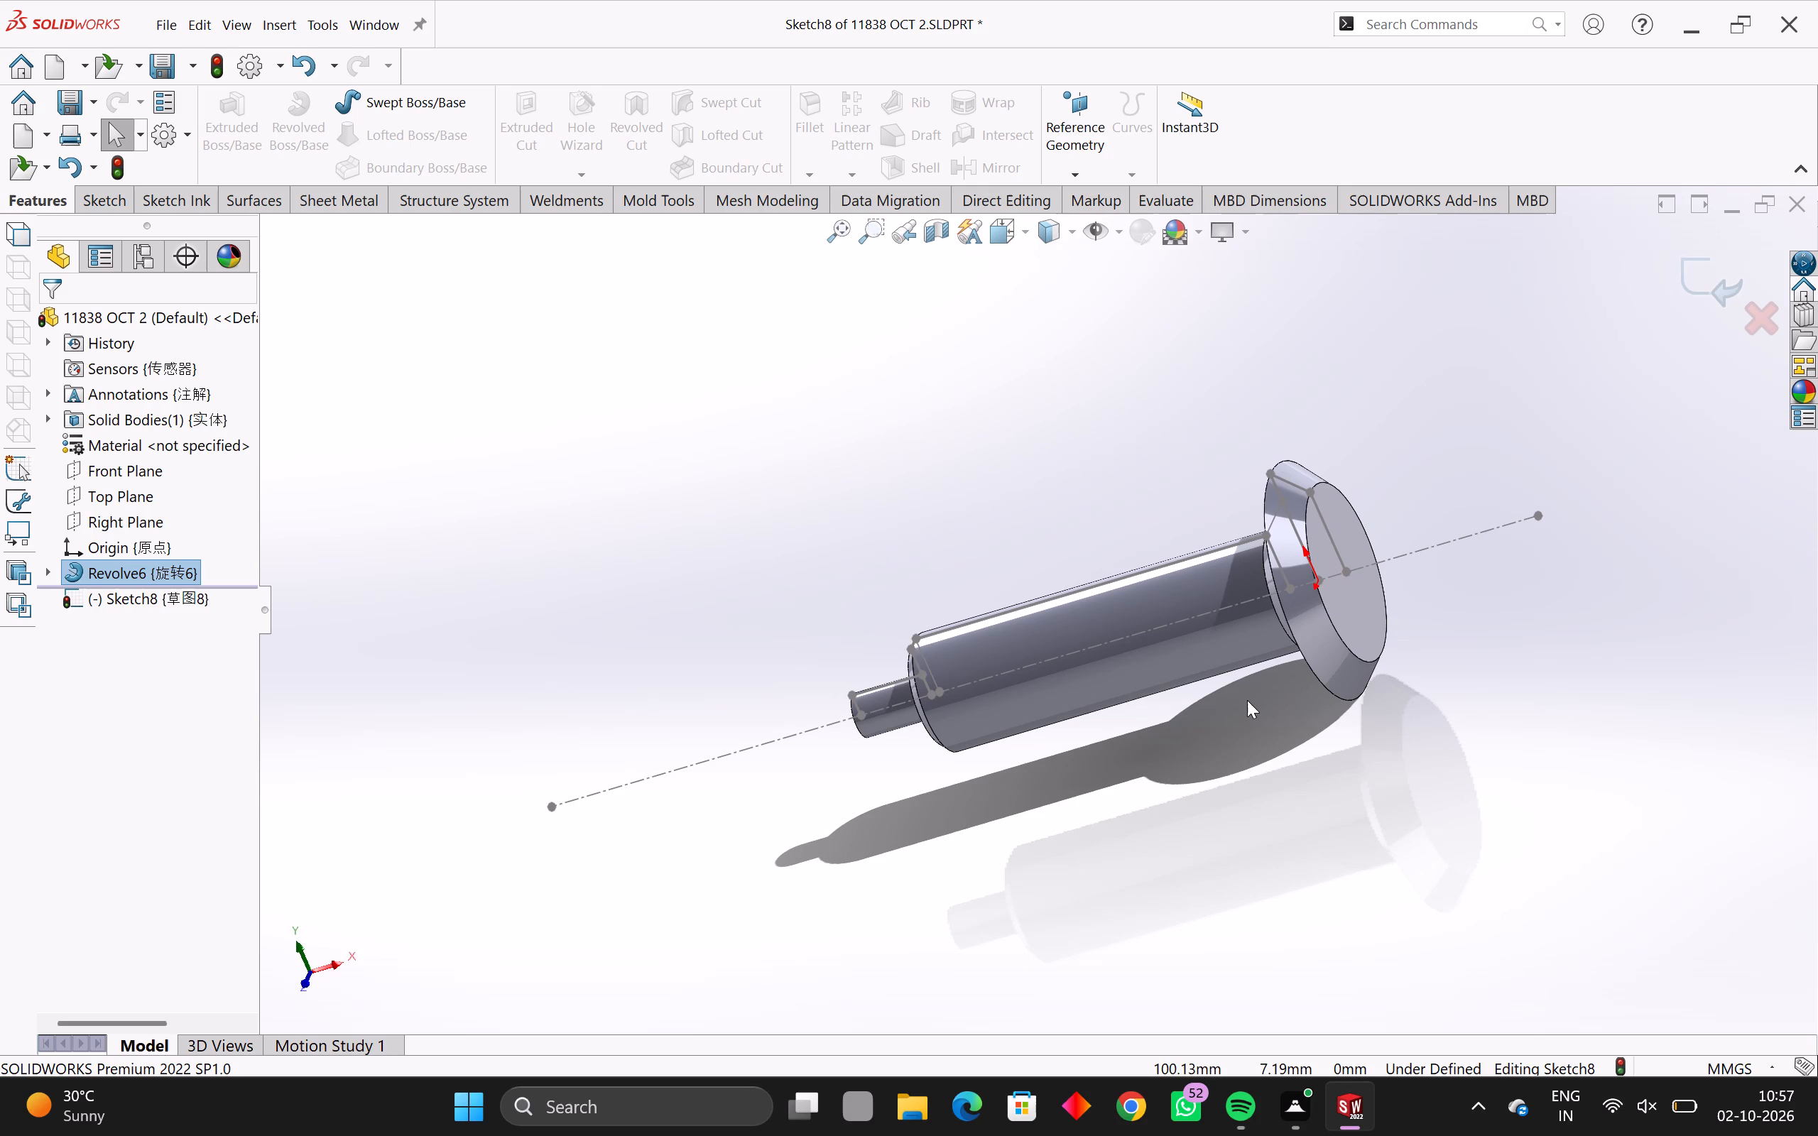
Open the print settings for the shaft model.
key(ctrl+p)
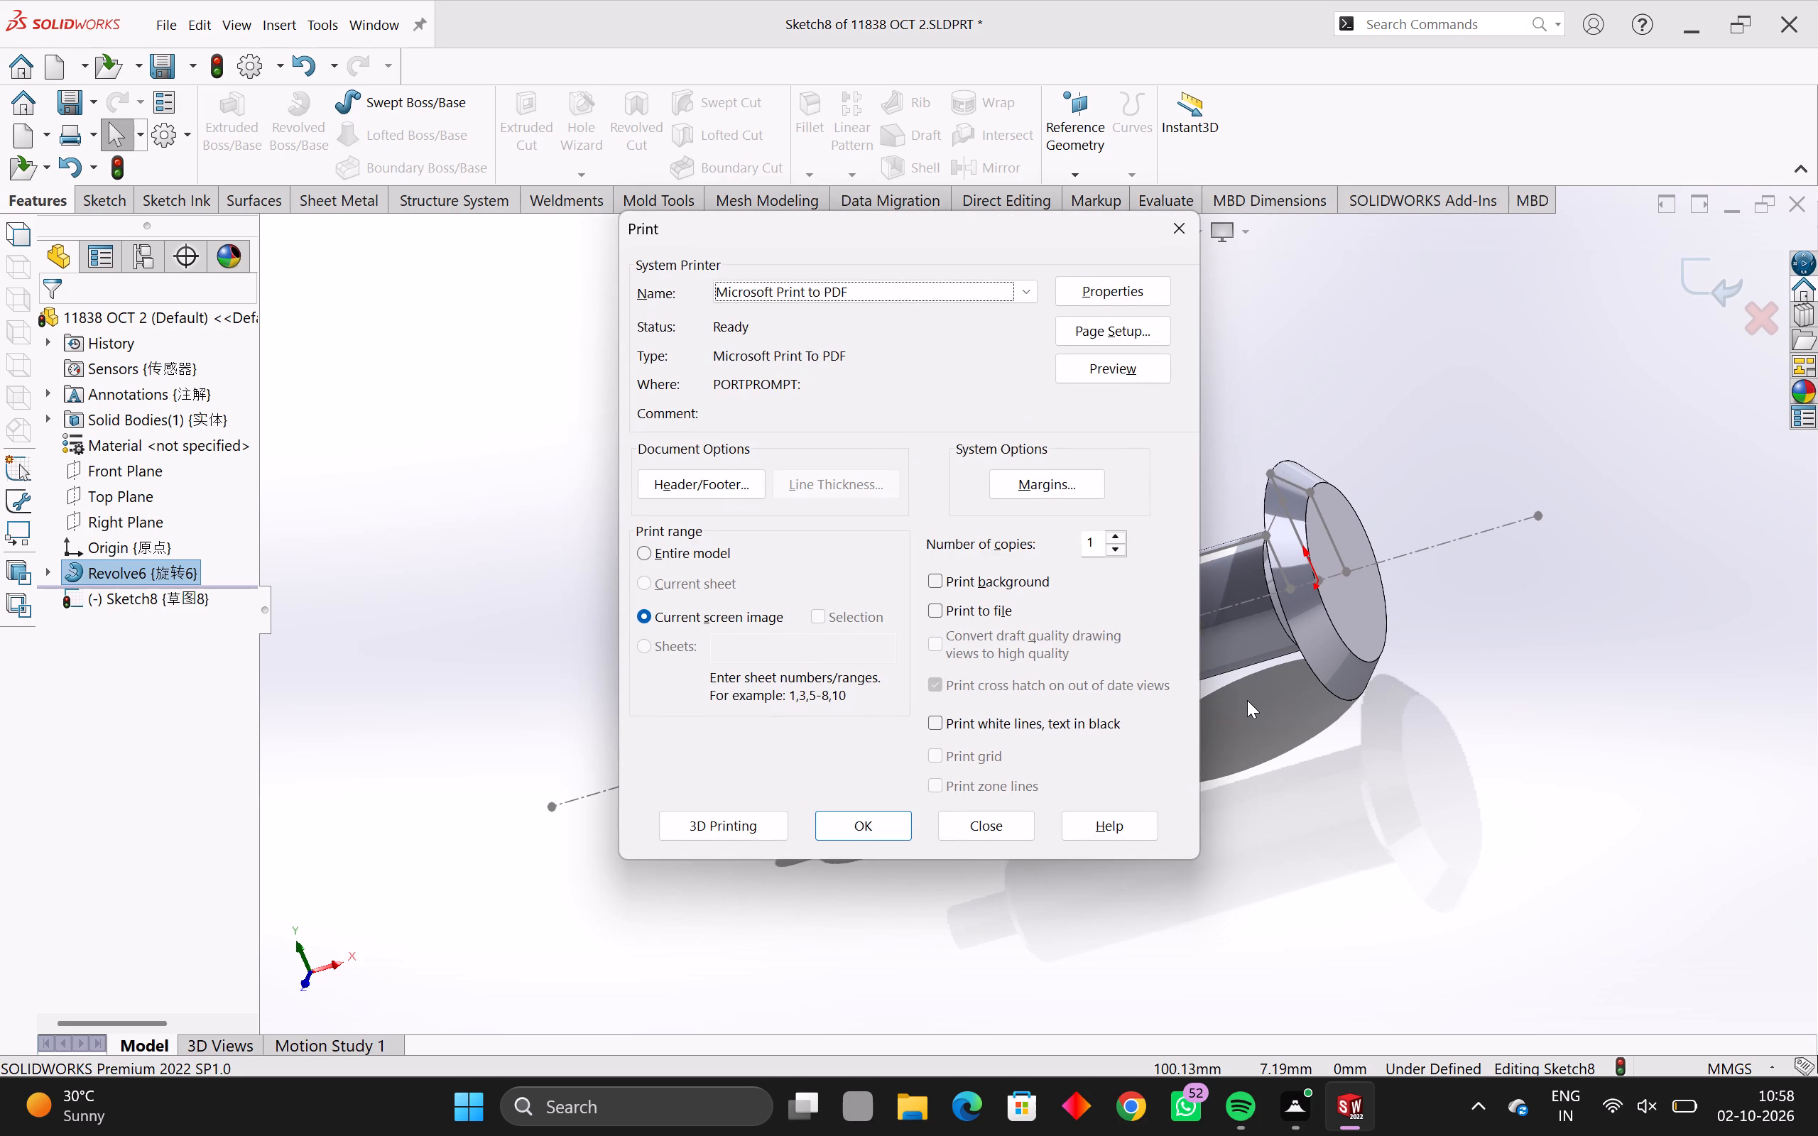
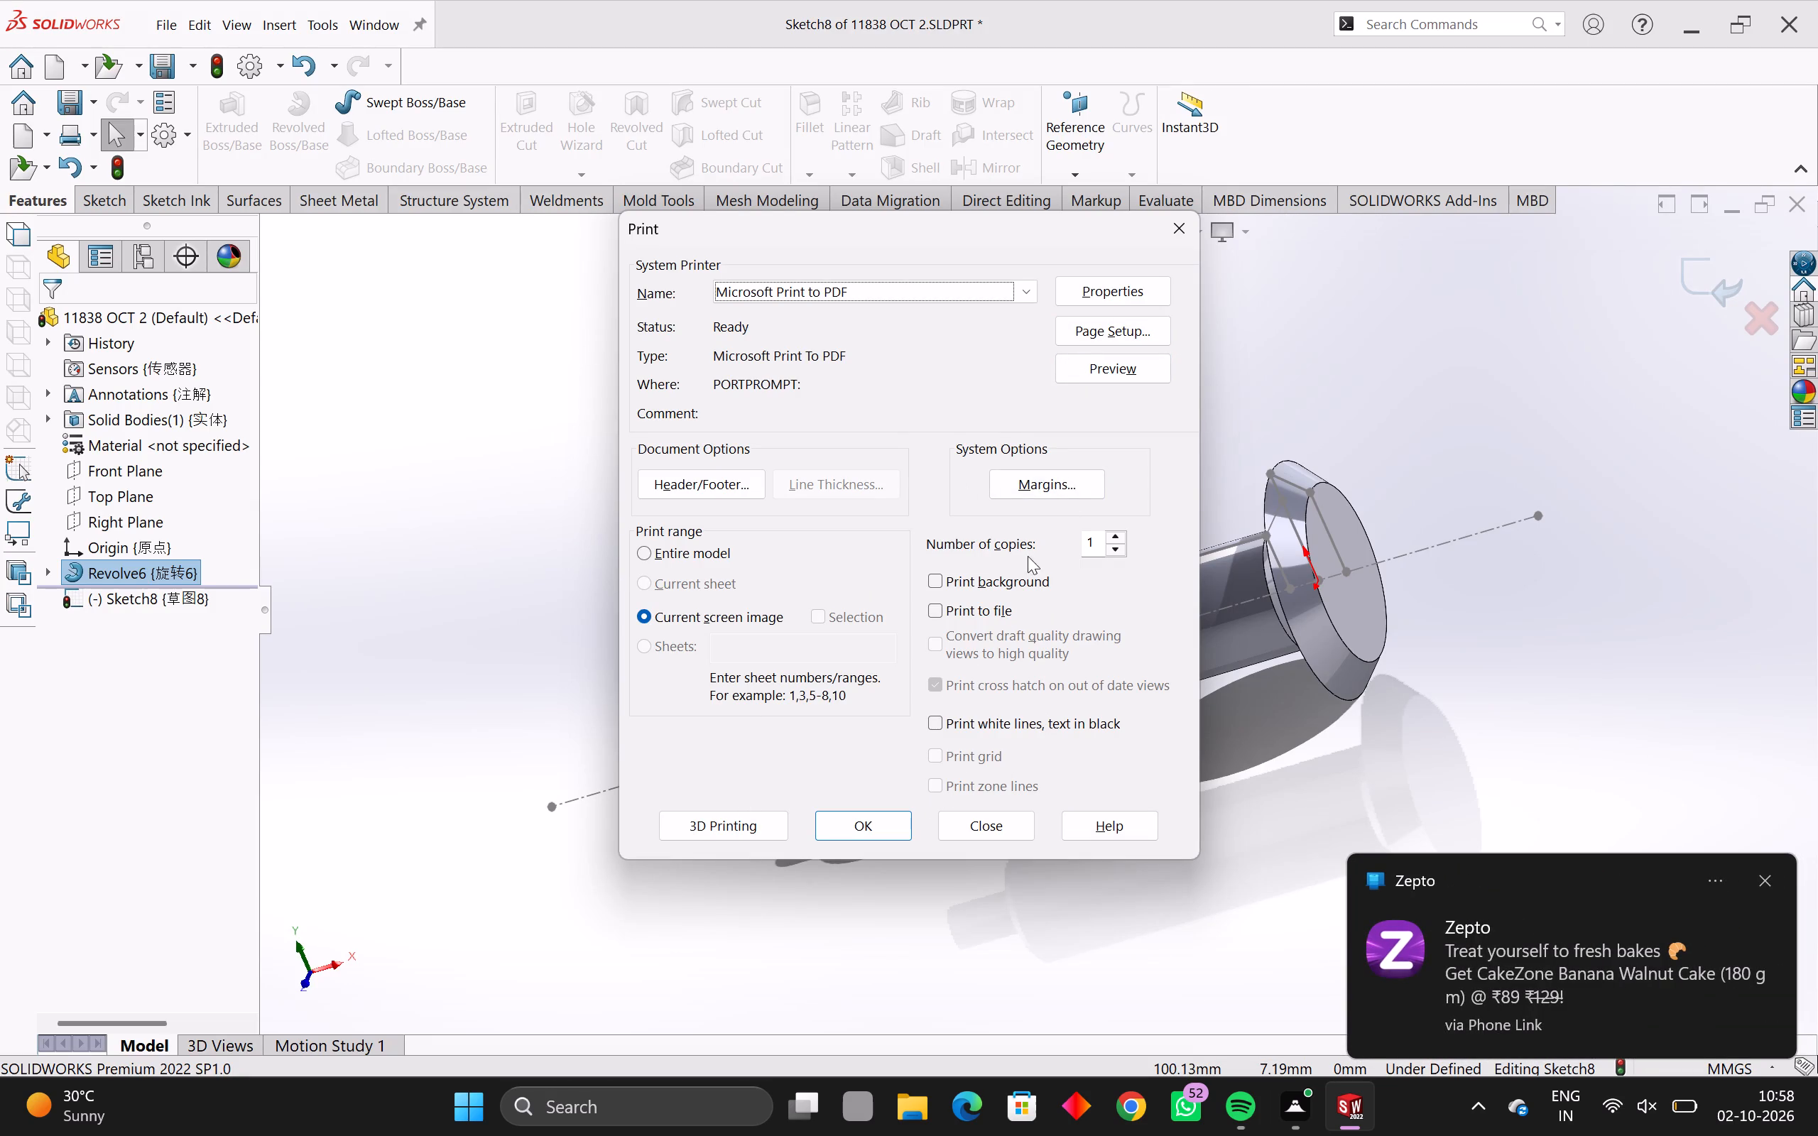
Preview the printed page of the shaft model, checking how the current screen image sits on the sheet.
click(1109, 371)
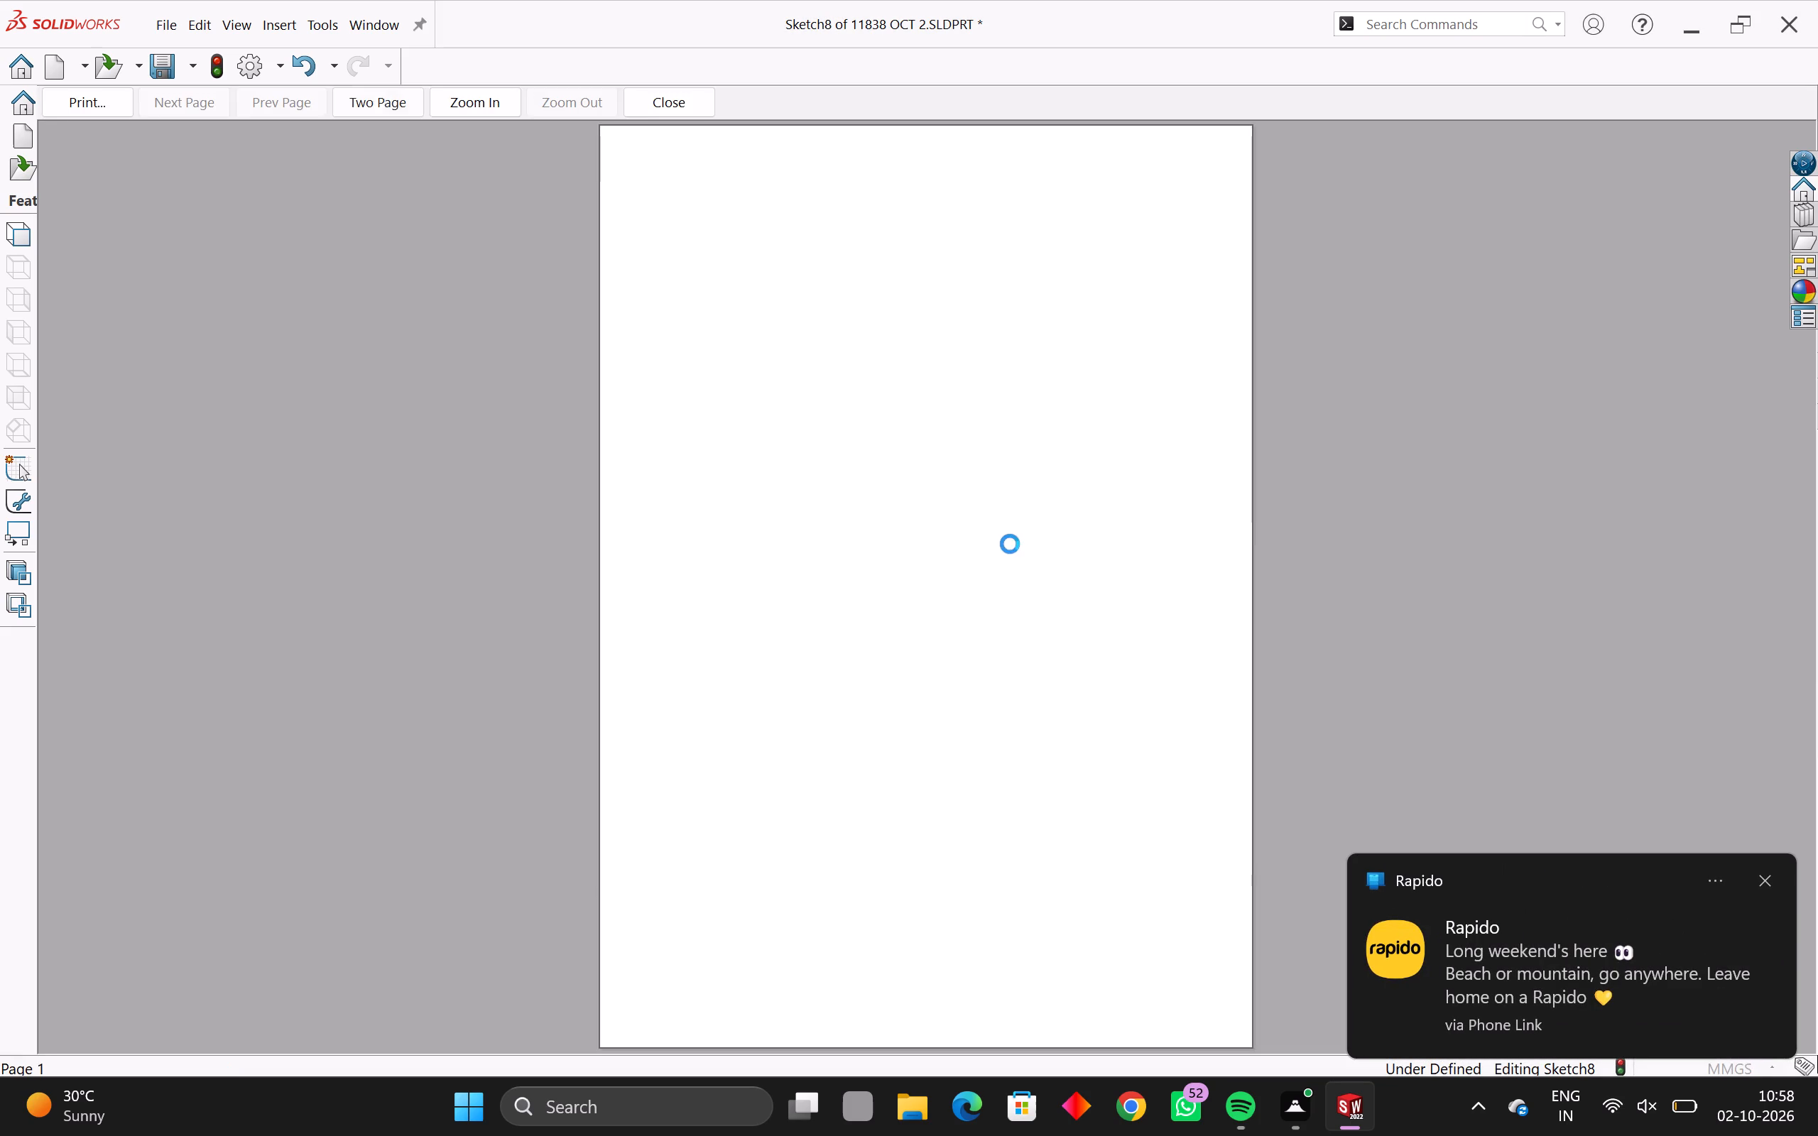
scroll(1023, 603, up, 2)
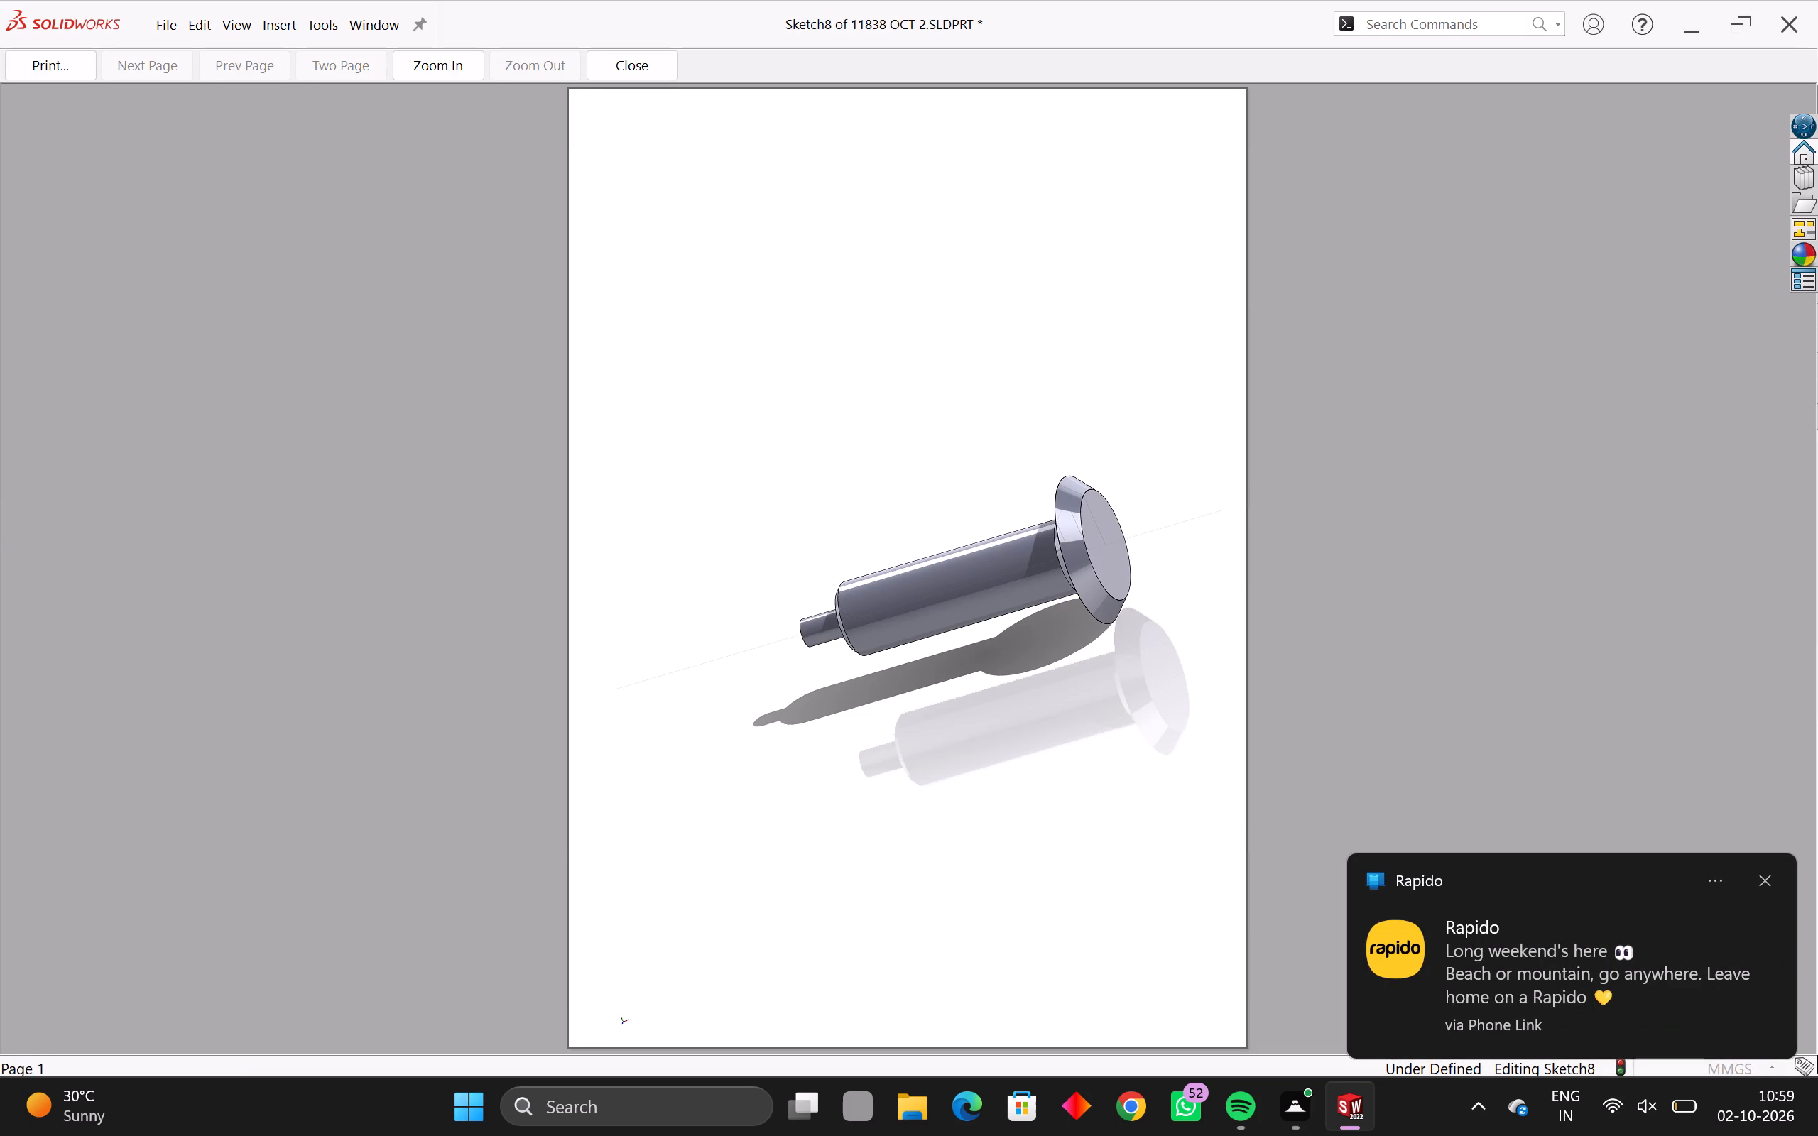
click(43, 74)
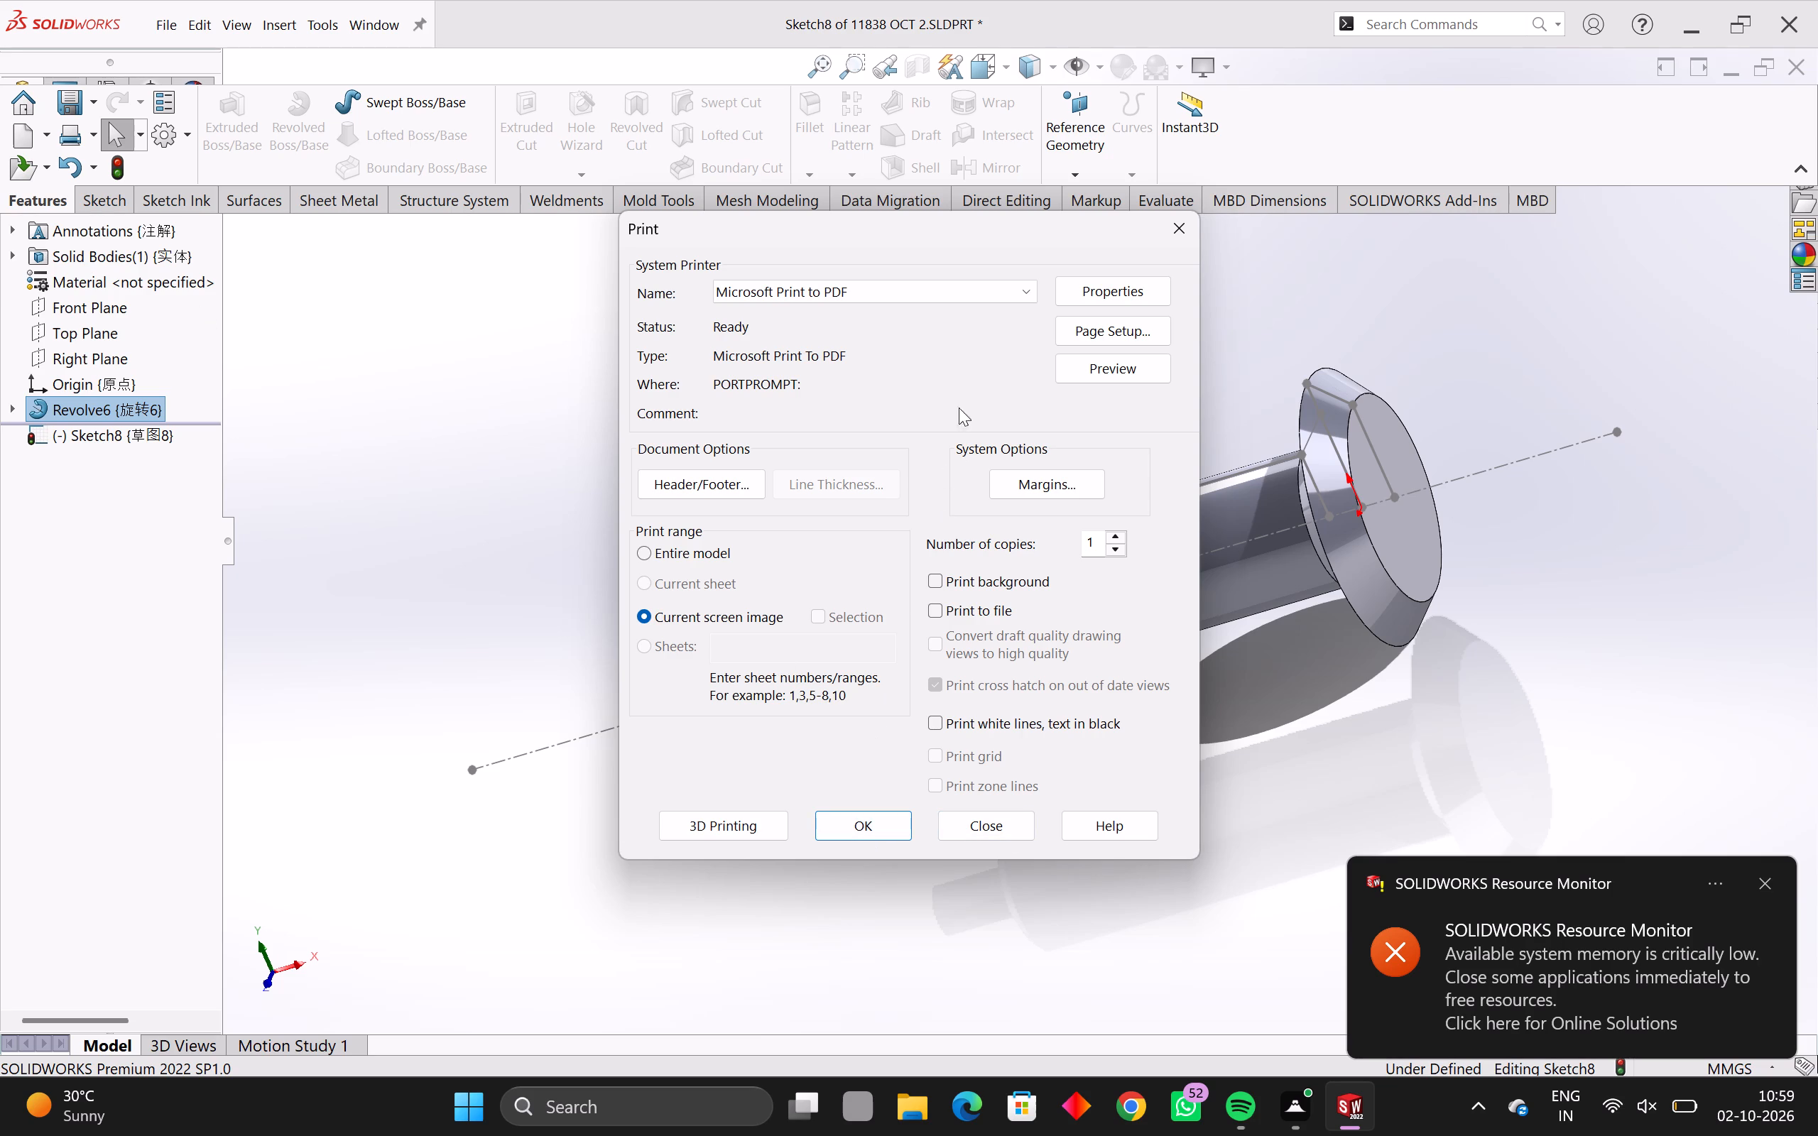
click(1065, 365)
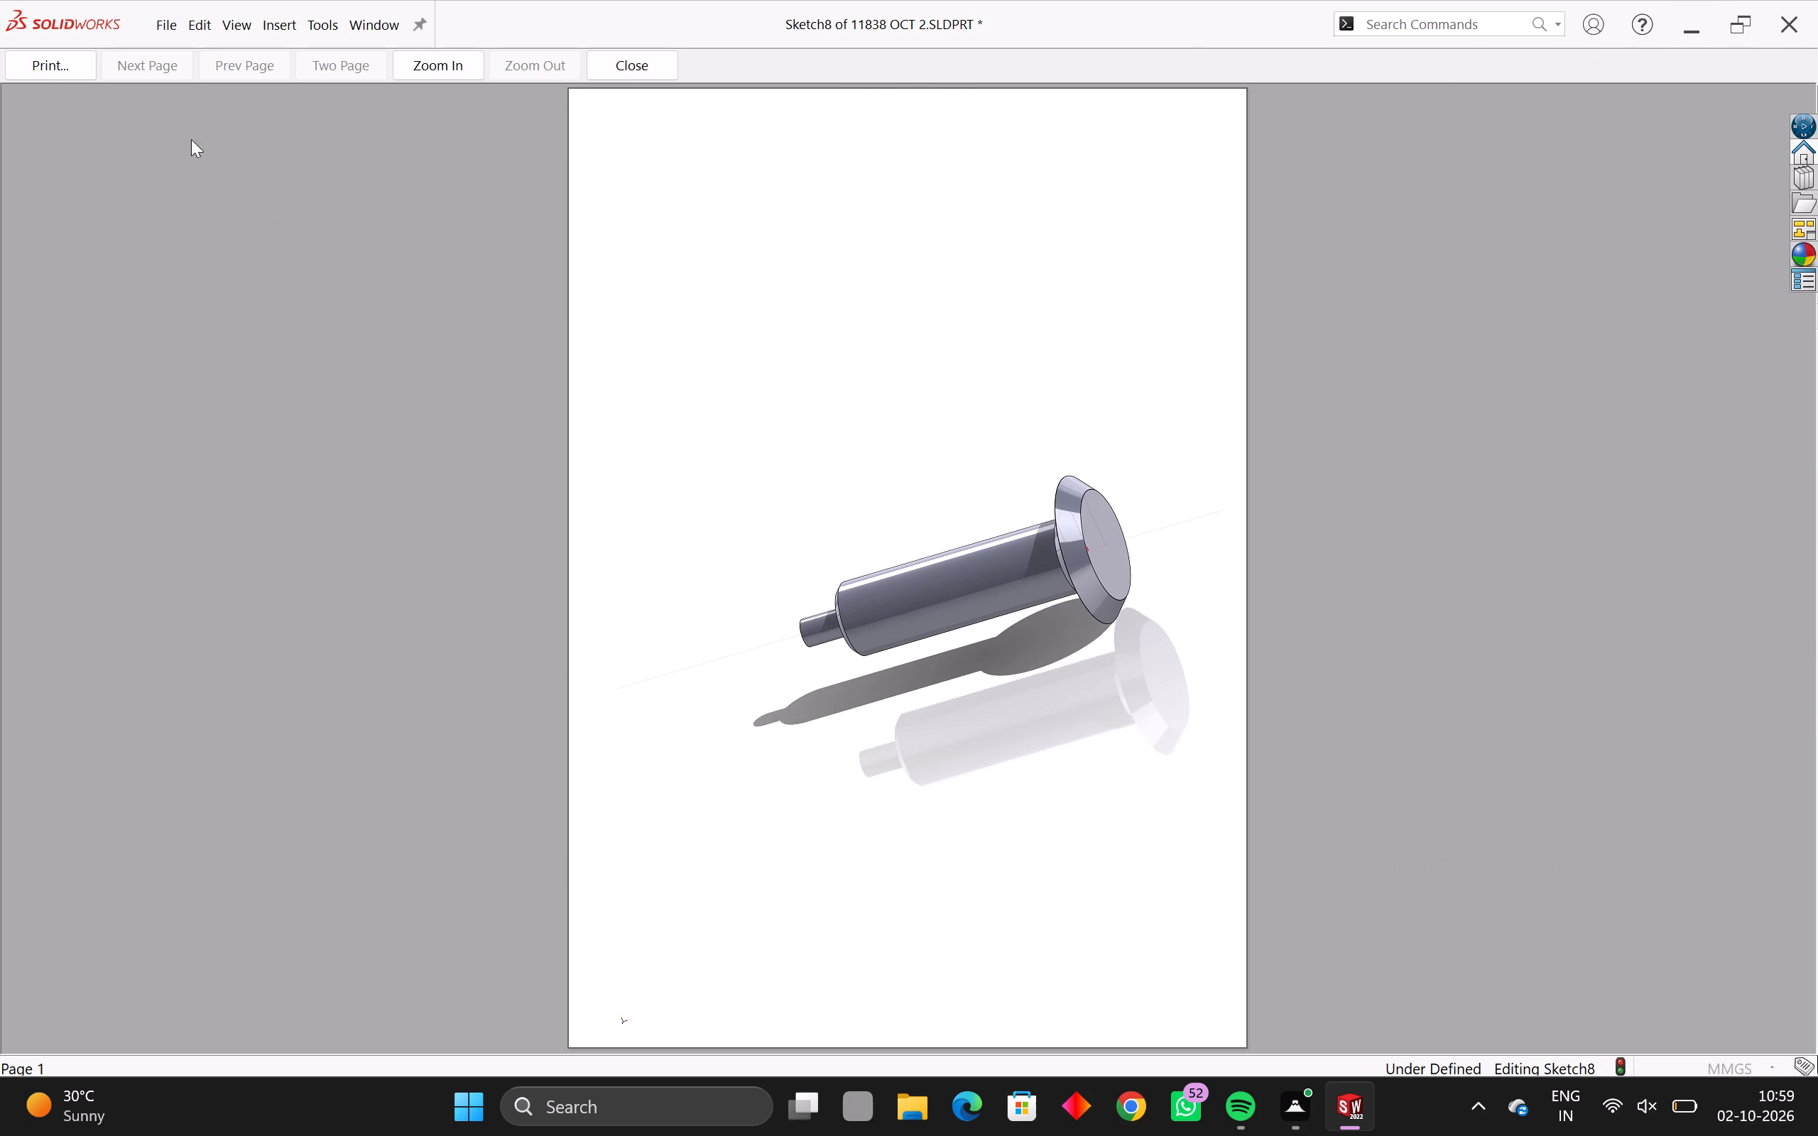
Print the current screen image of the shaft to a PDF file named 11838 OCT 2 in the Documents folder.
click(41, 67)
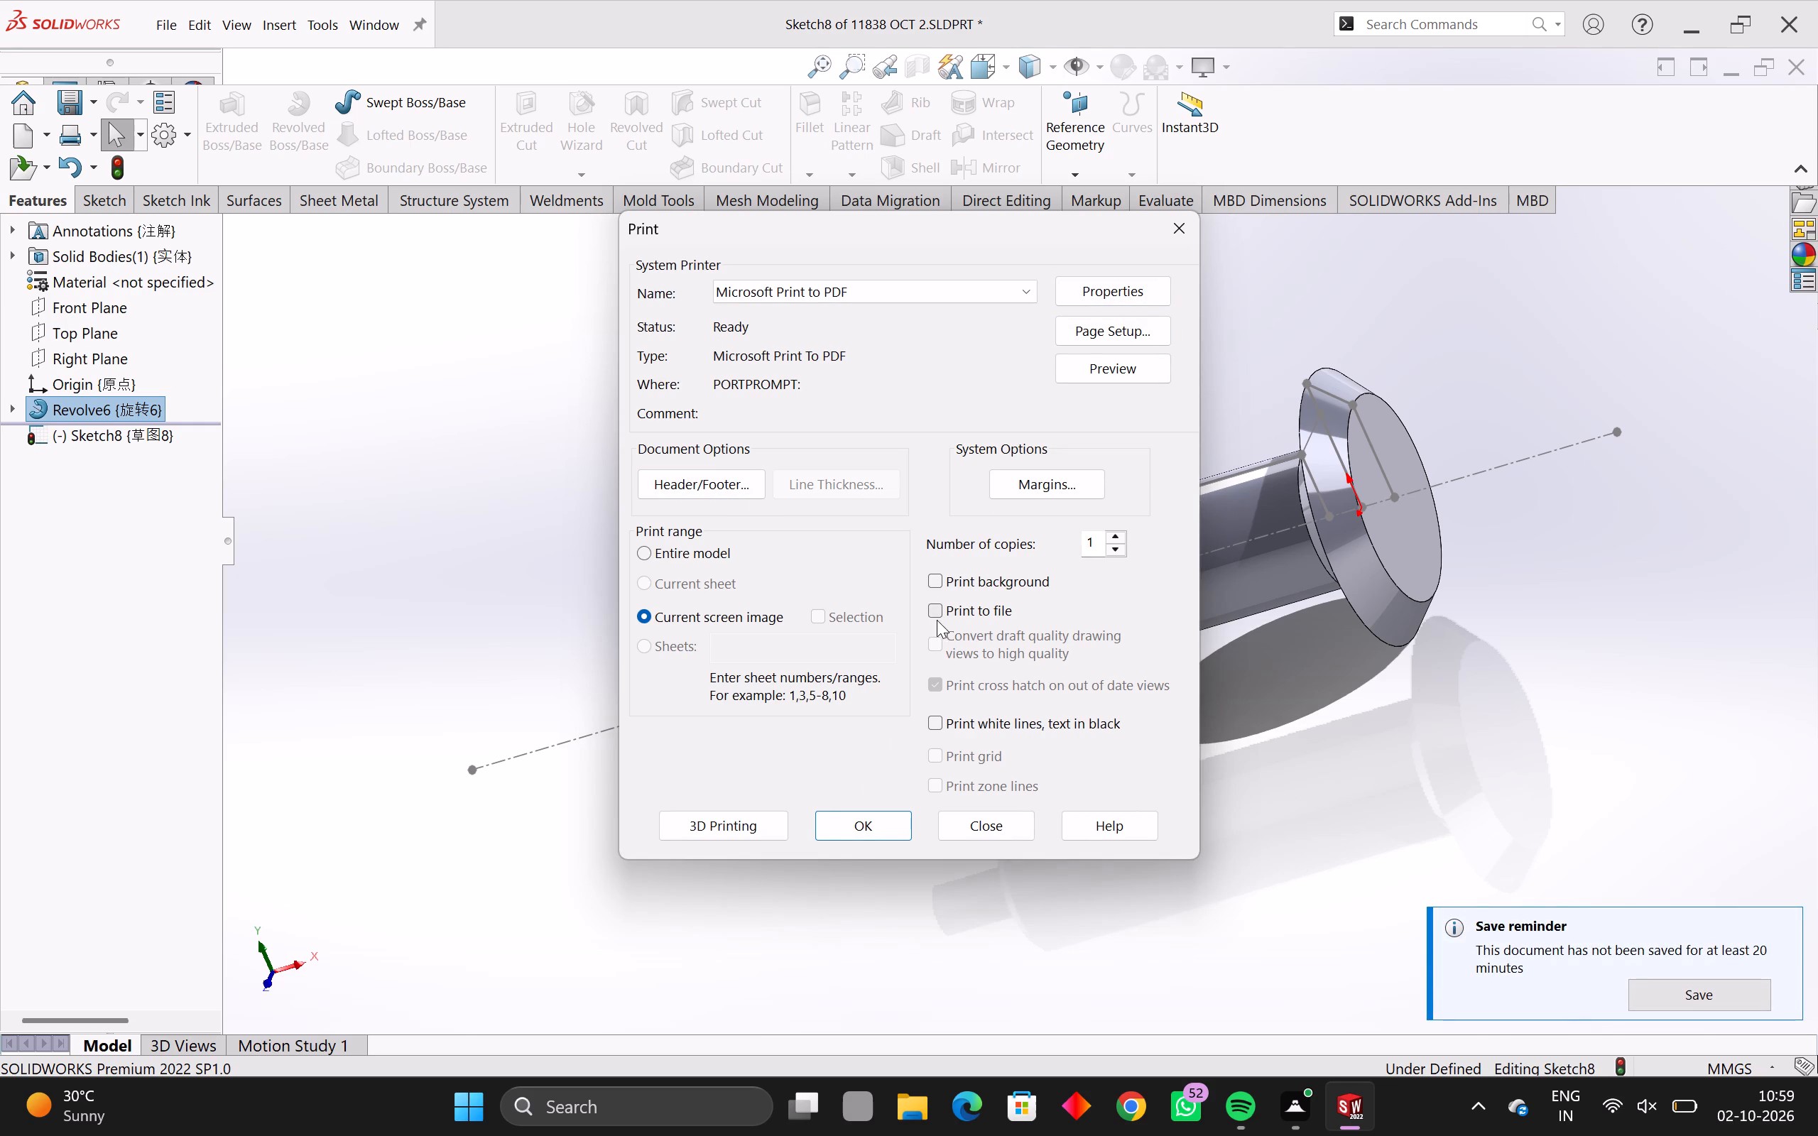
click(871, 833)
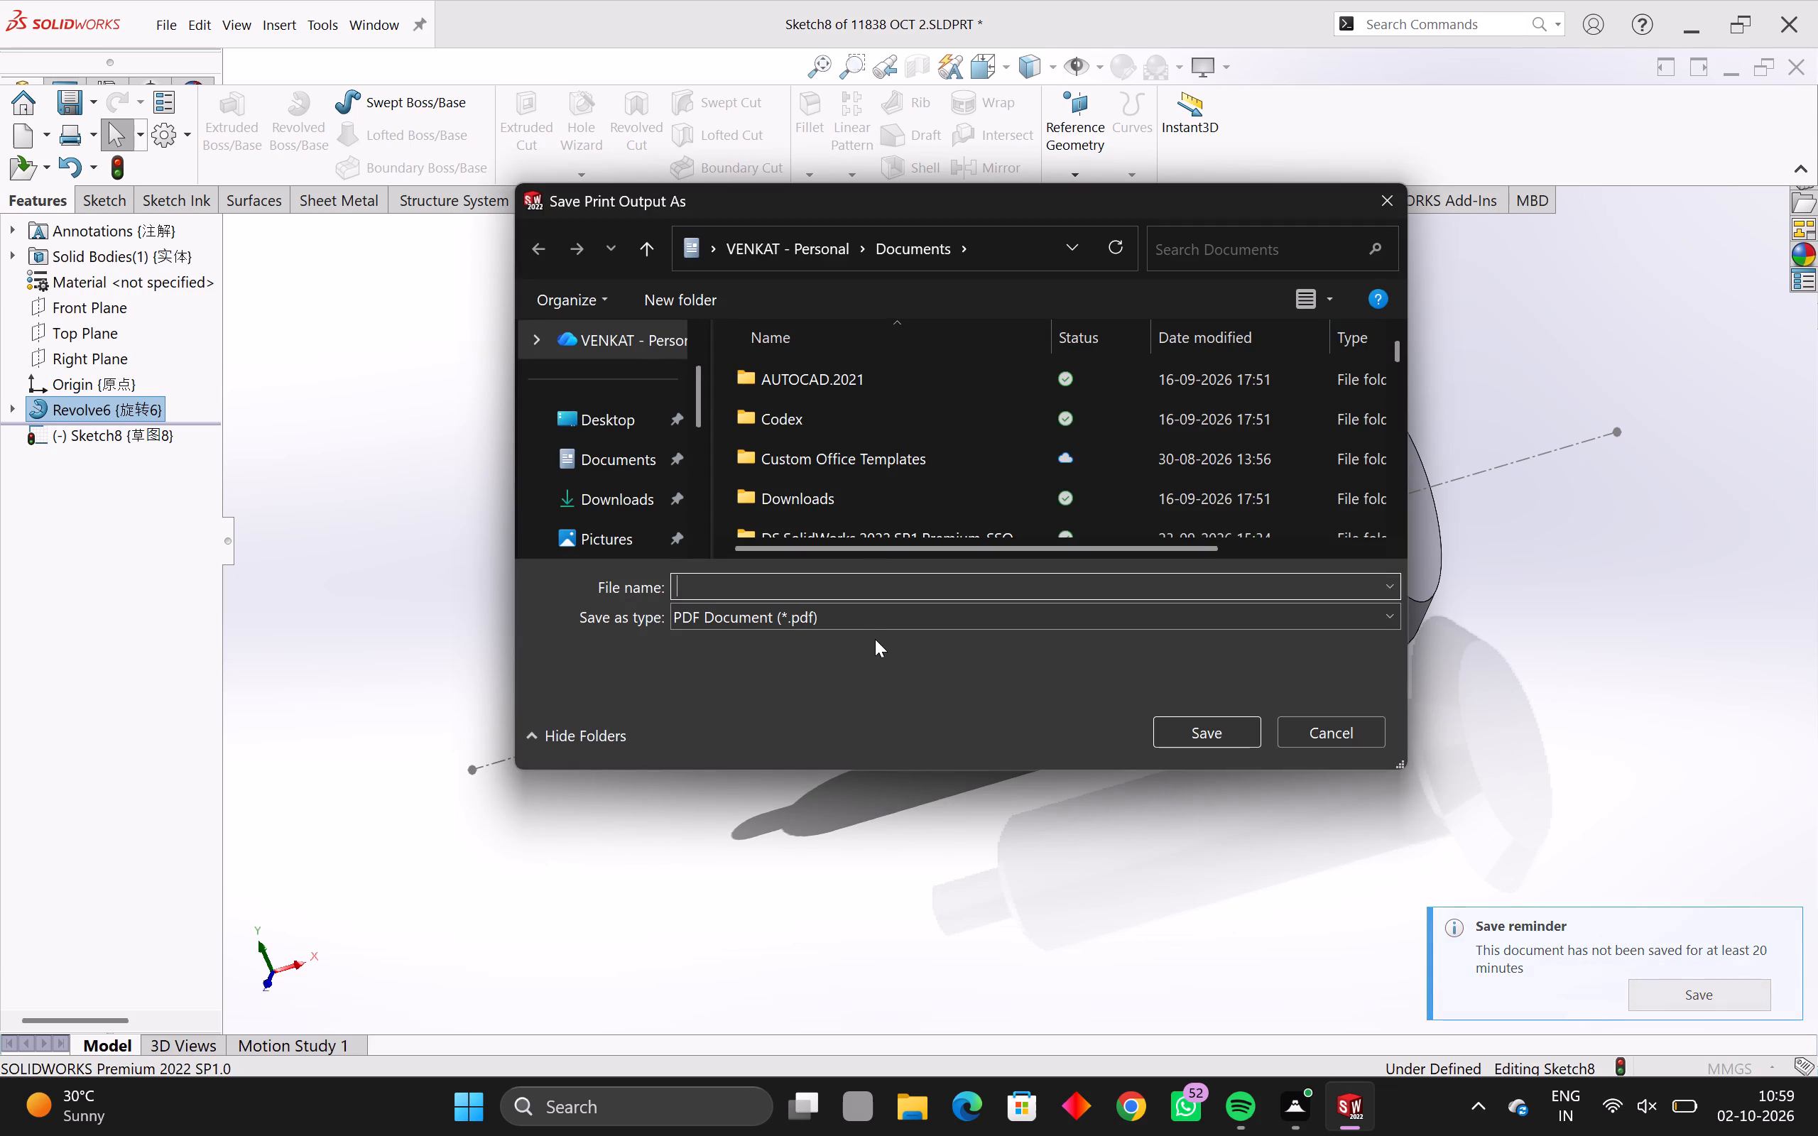
text(11838)
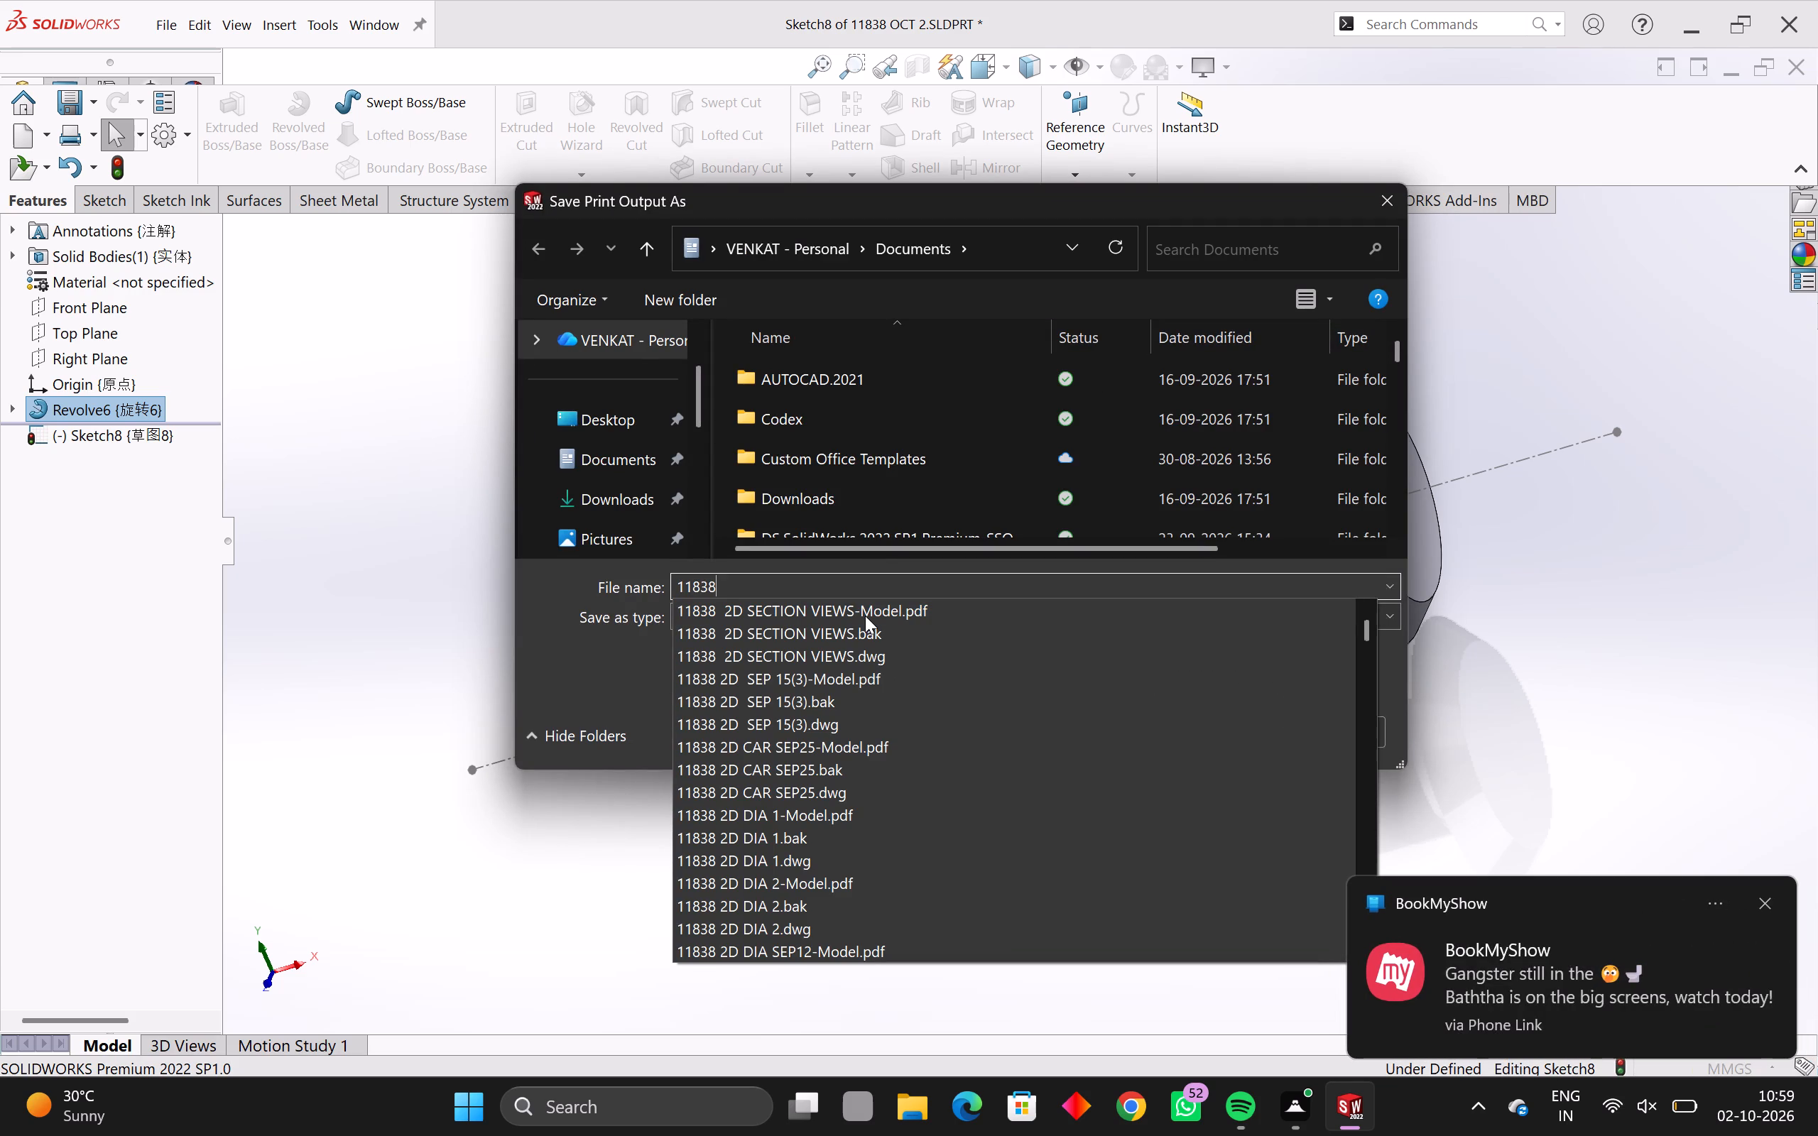
key(space)
text(OCT)
key(space)
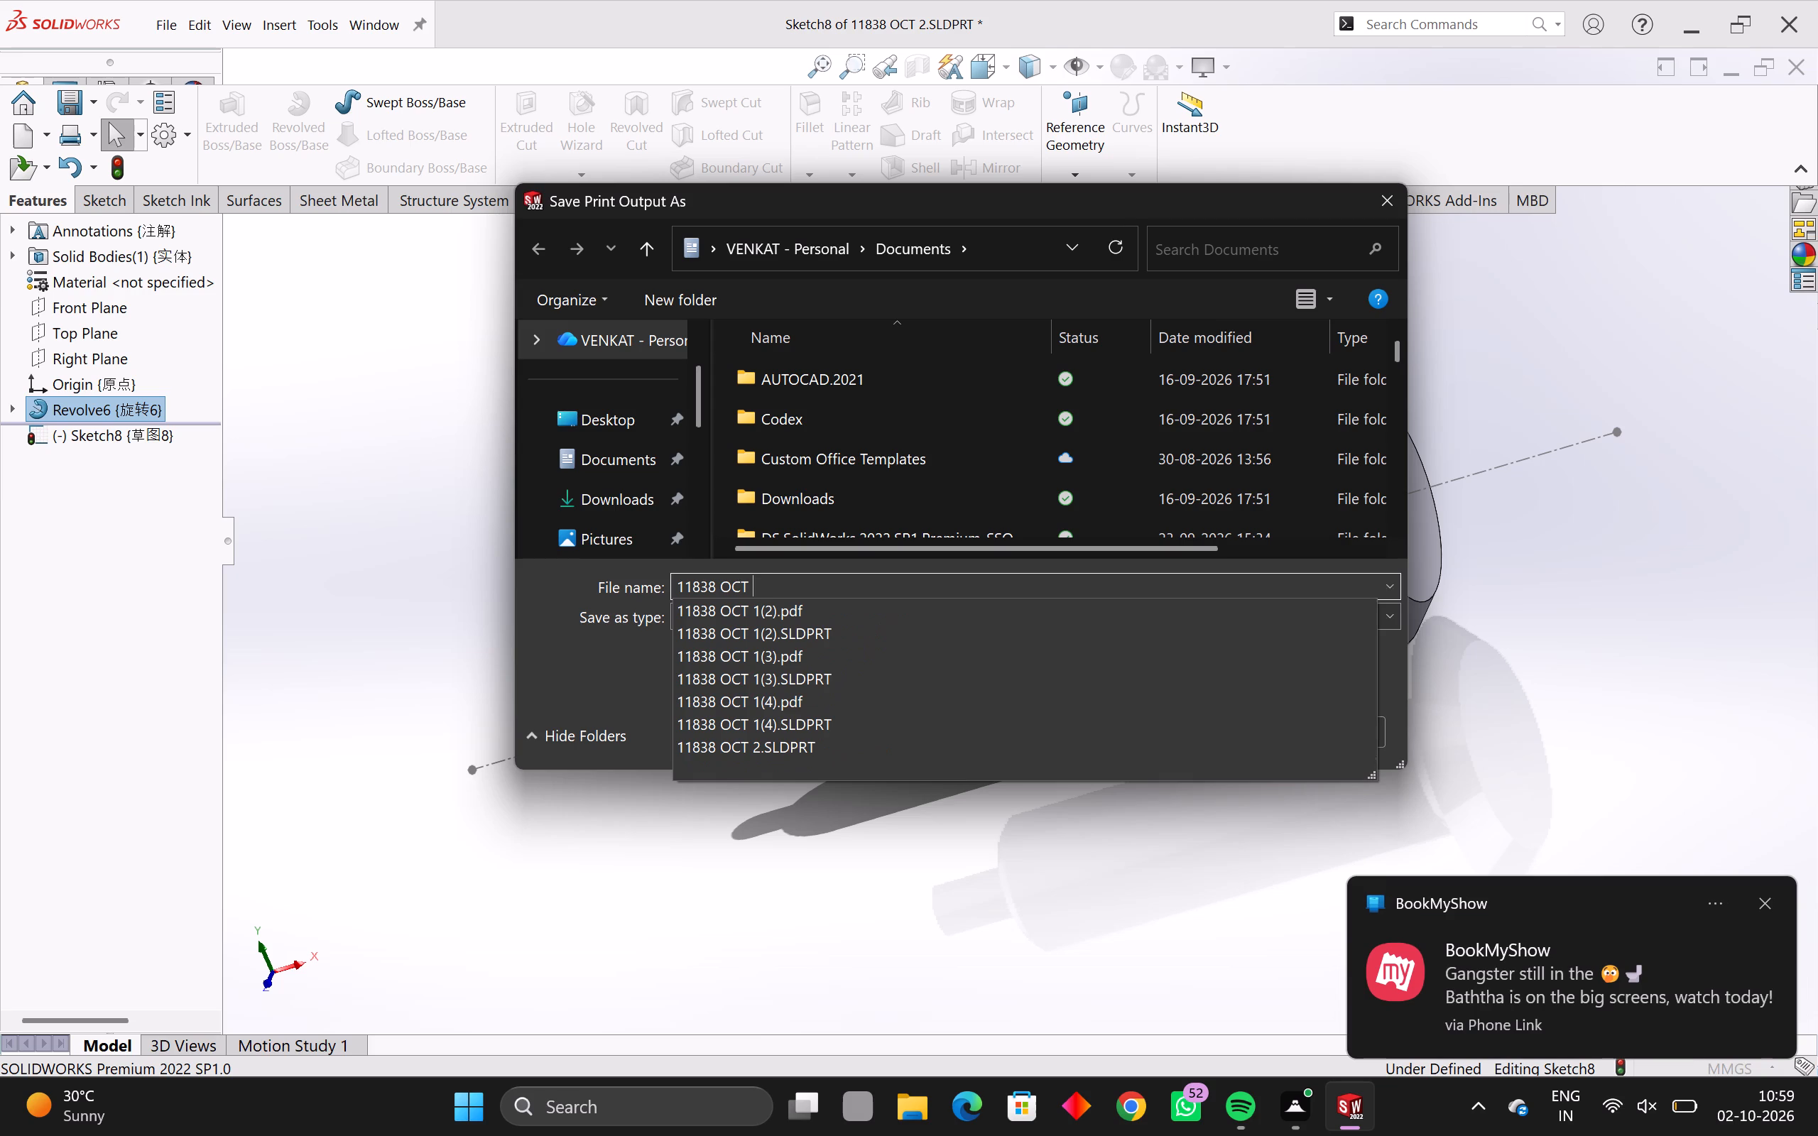
text(2)
key(Return)
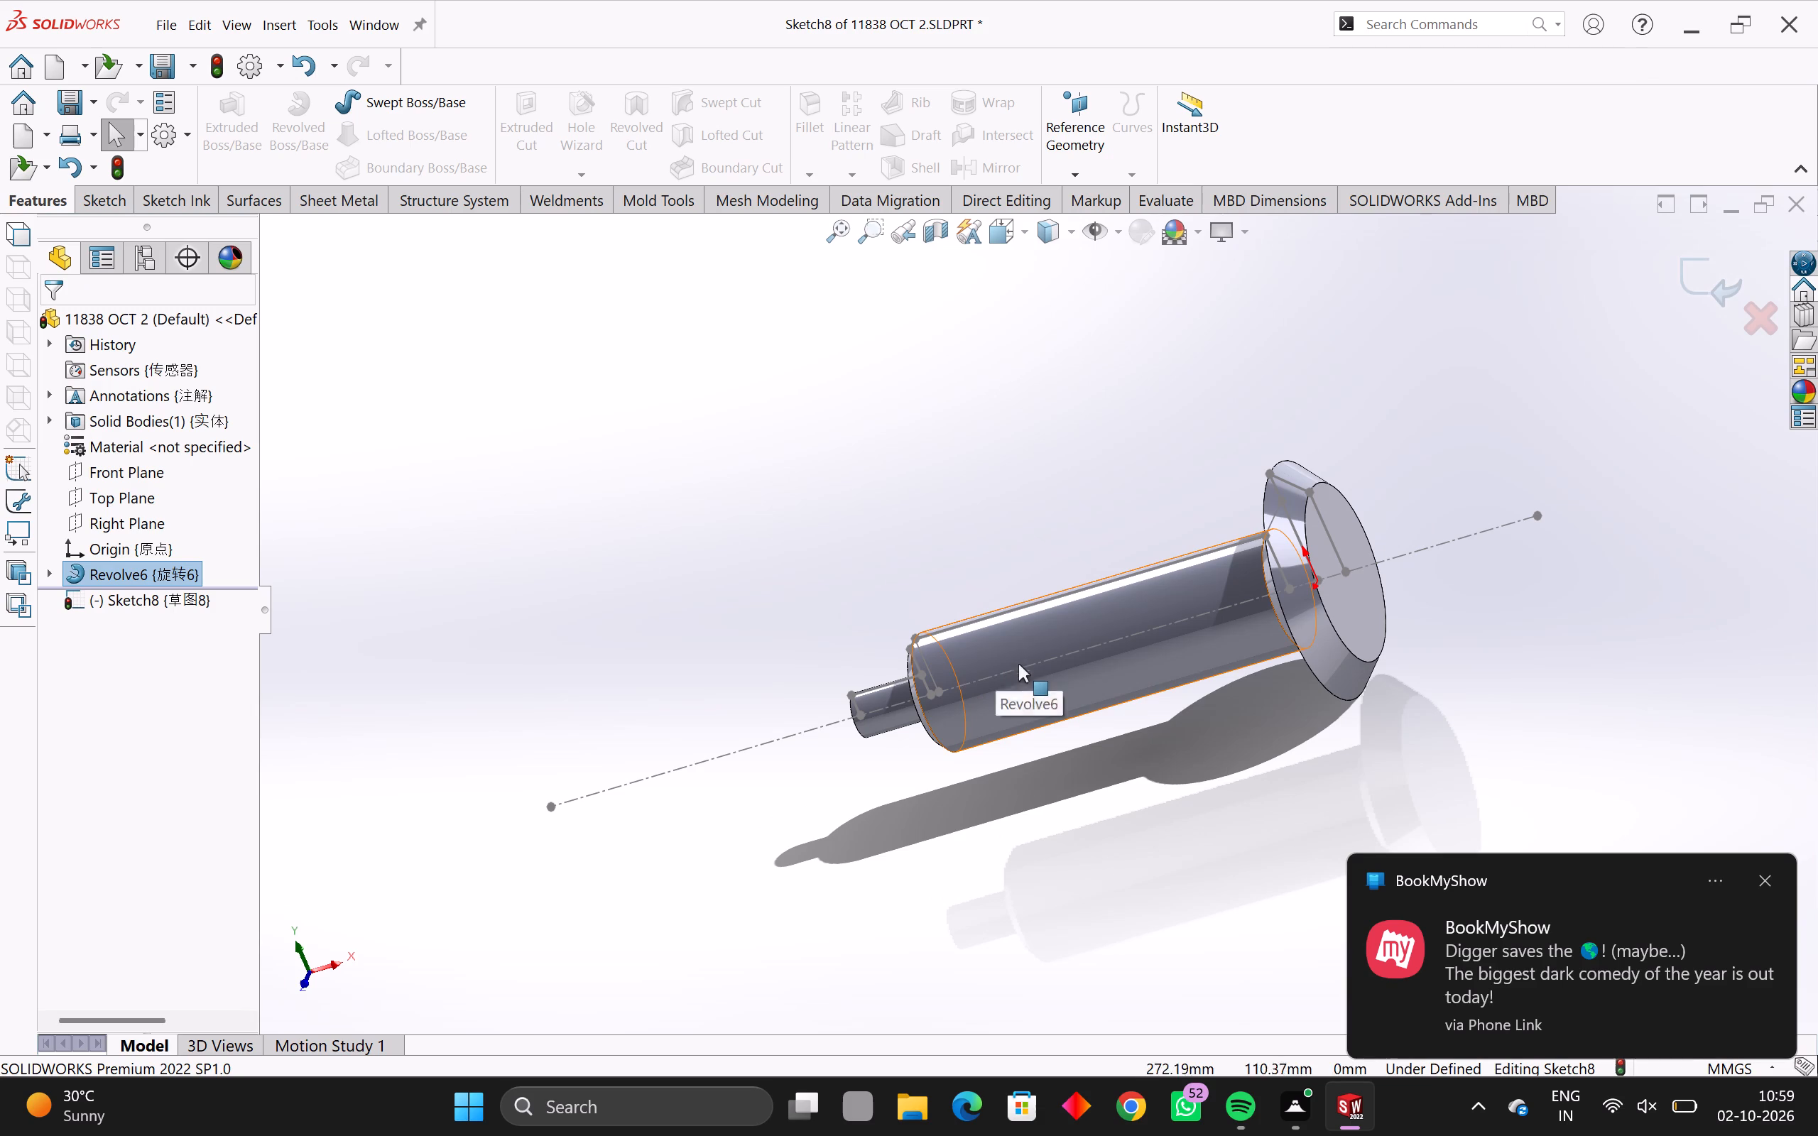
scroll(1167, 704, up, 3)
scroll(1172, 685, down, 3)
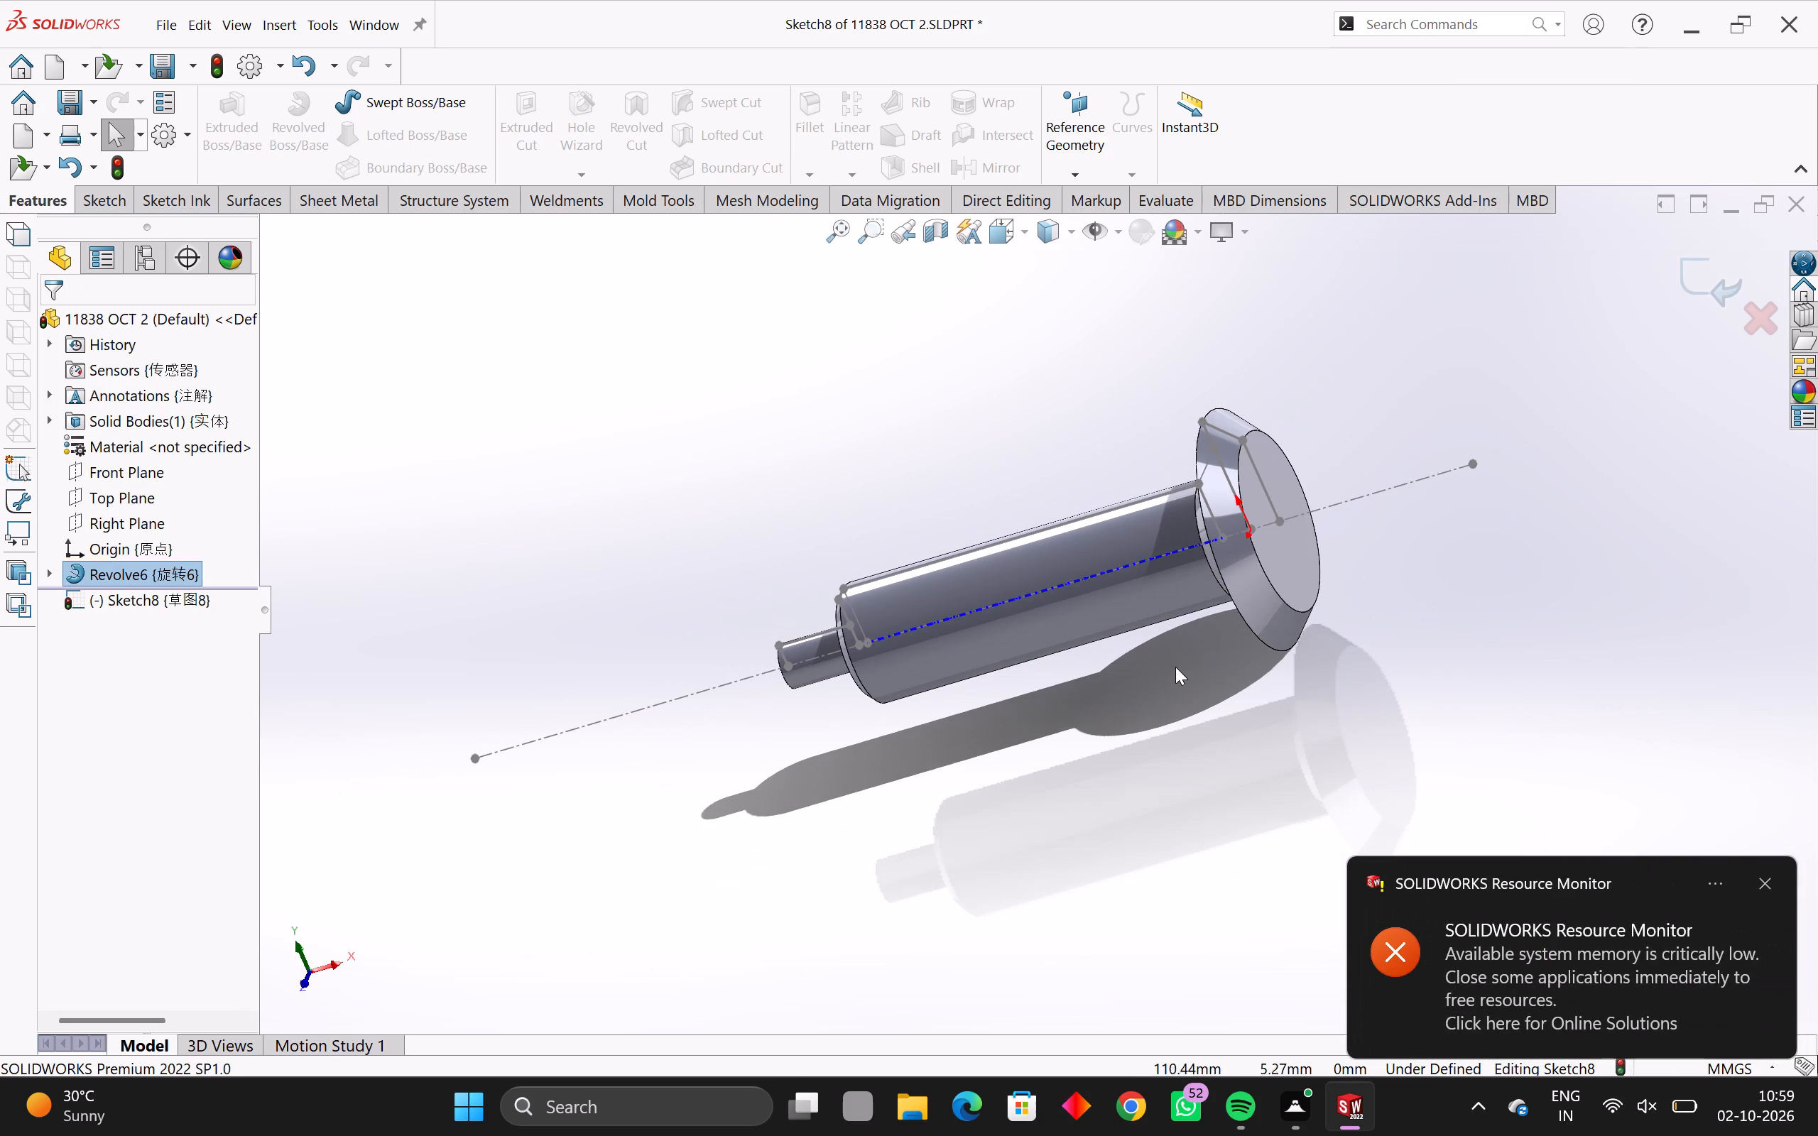